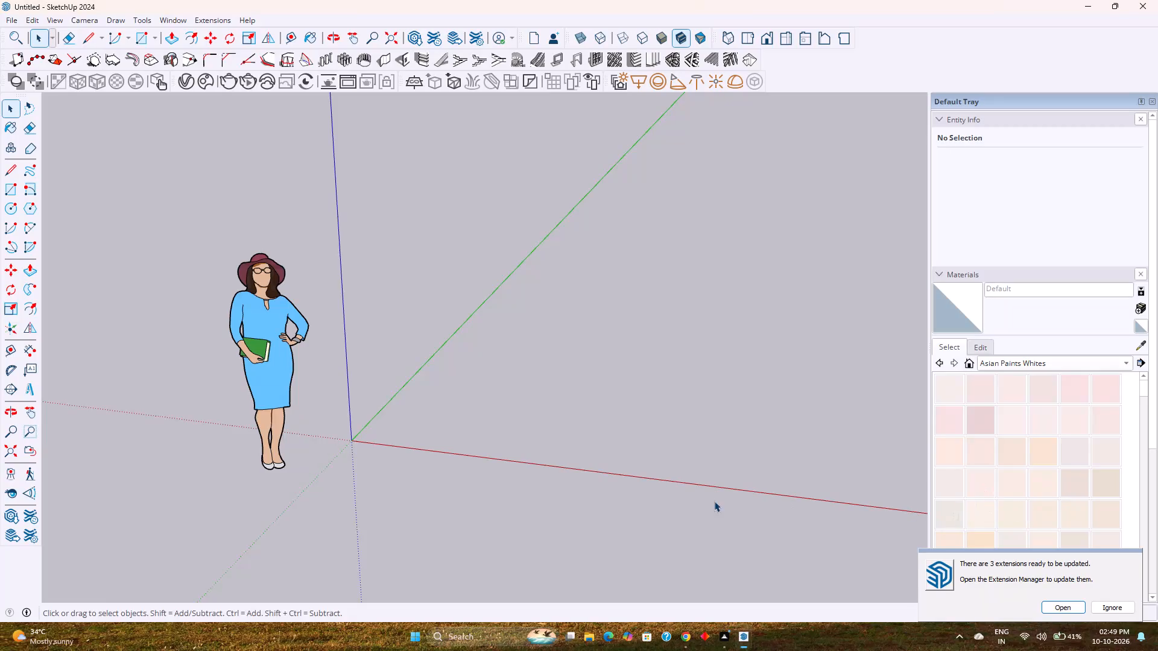
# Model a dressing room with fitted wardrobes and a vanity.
# Ignore the notice about the available extension updates.
pyautogui.keyDown('shift'); pyautogui.moveTo(707, 436); pyautogui.dragTo(324, 526, button='middle'); pyautogui.keyUp('shift')
pyautogui.scroll(-3, 321, 514)
pyautogui.moveTo(340, 505); pyautogui.dragTo(534, 511, button='middle')
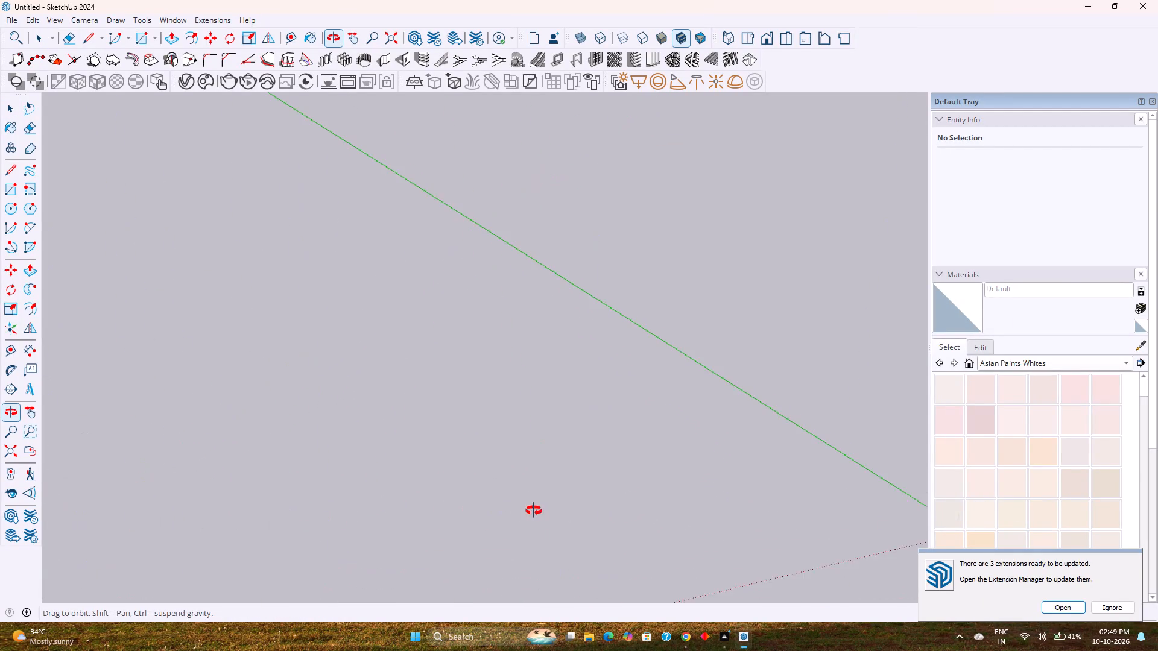
pyautogui.moveTo(534, 511); pyautogui.dragTo(335, 479, button='middle')
pyautogui.scroll(-4, 458, 318)
pyautogui.keyDown('shift'); pyautogui.moveTo(463, 327); pyautogui.dragTo(356, 395, button='middle'); pyautogui.keyUp('shift')
pyautogui.moveTo(330, 404); pyautogui.dragTo(411, 409, button='middle')
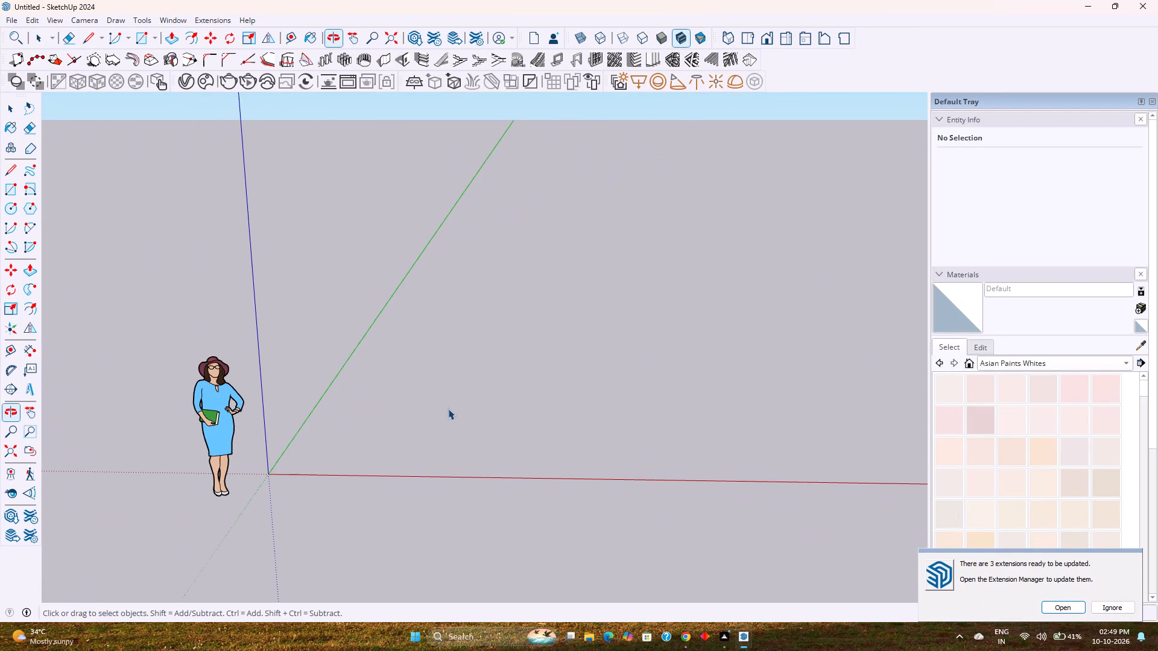
pyautogui.click(1108, 608)
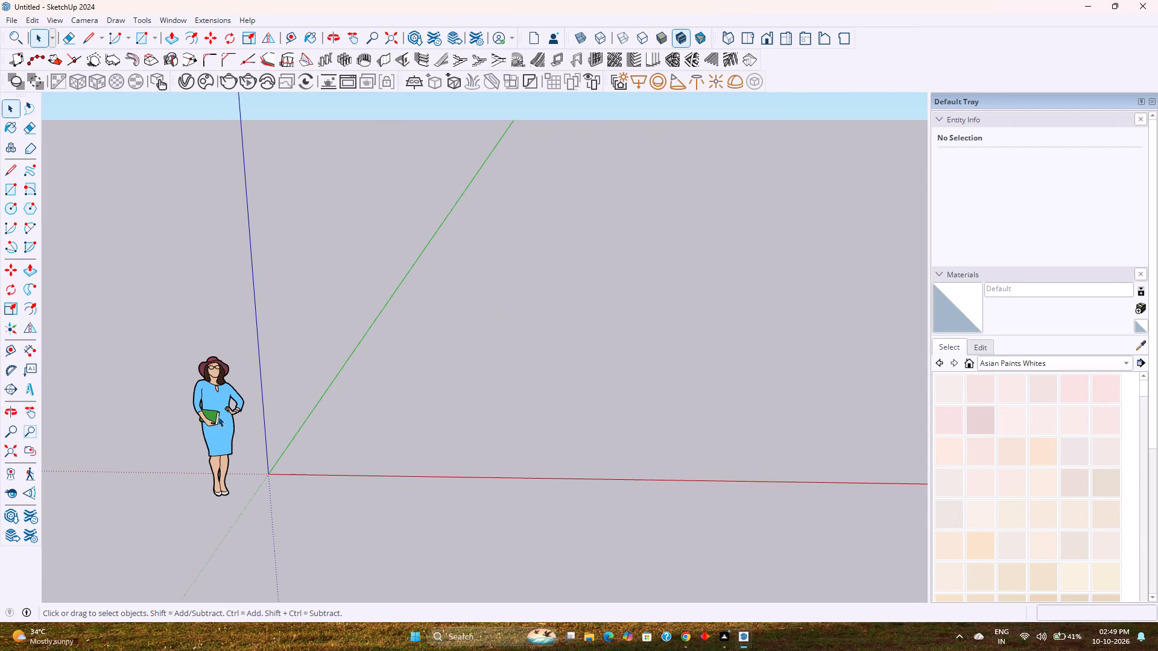
# Delete the default human scale figure standing beside the origin.
pyautogui.click(224, 423)
pyautogui.press('Delete')
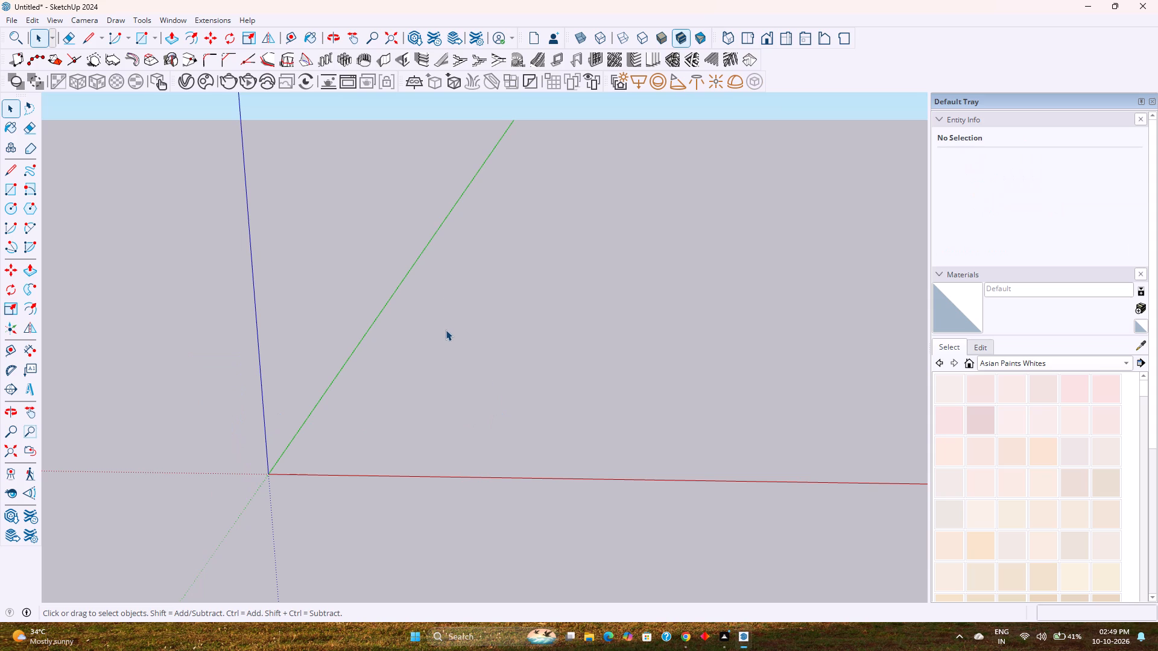
# Show the Curic Face Knife and Curic Face Array toolbars.
pyautogui.keyDown('shift'); pyautogui.moveTo(434, 334); pyautogui.dragTo(247, 418, button='middle'); pyautogui.keyUp('shift')
pyautogui.scroll(-1, 258, 383)
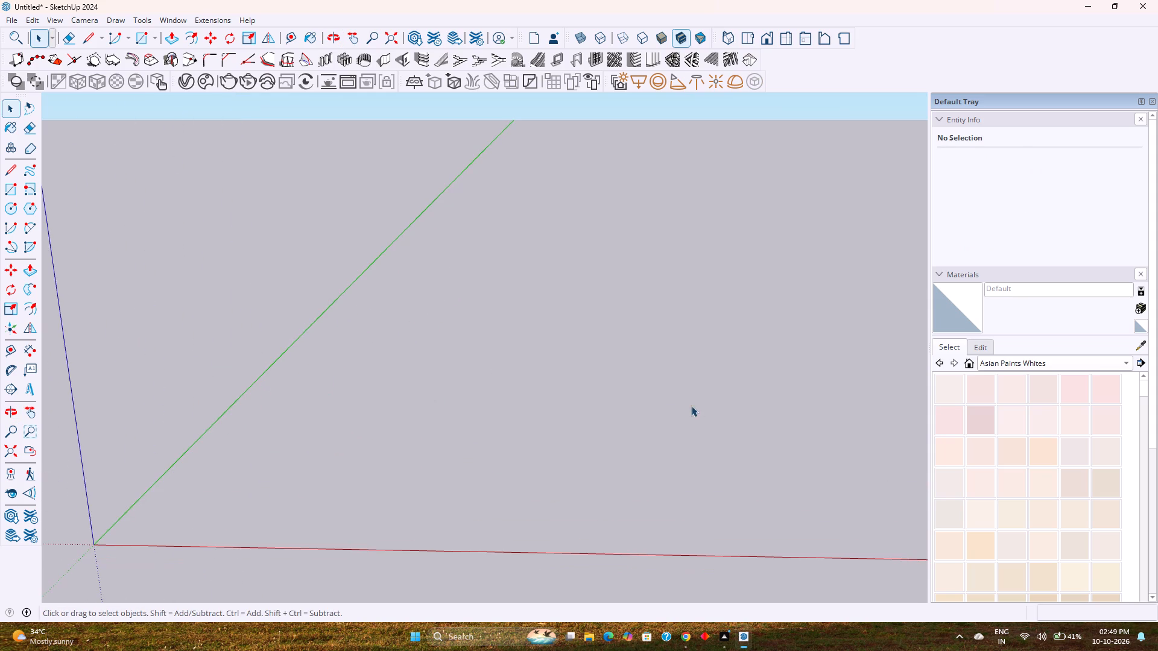
pyautogui.keyDown('shift'); pyautogui.moveTo(615, 392); pyautogui.dragTo(558, 452, button='middle'); pyautogui.keyUp('shift')
pyautogui.keyDown('shift'); pyautogui.scroll(-1, 593, 391); pyautogui.keyUp('shift')
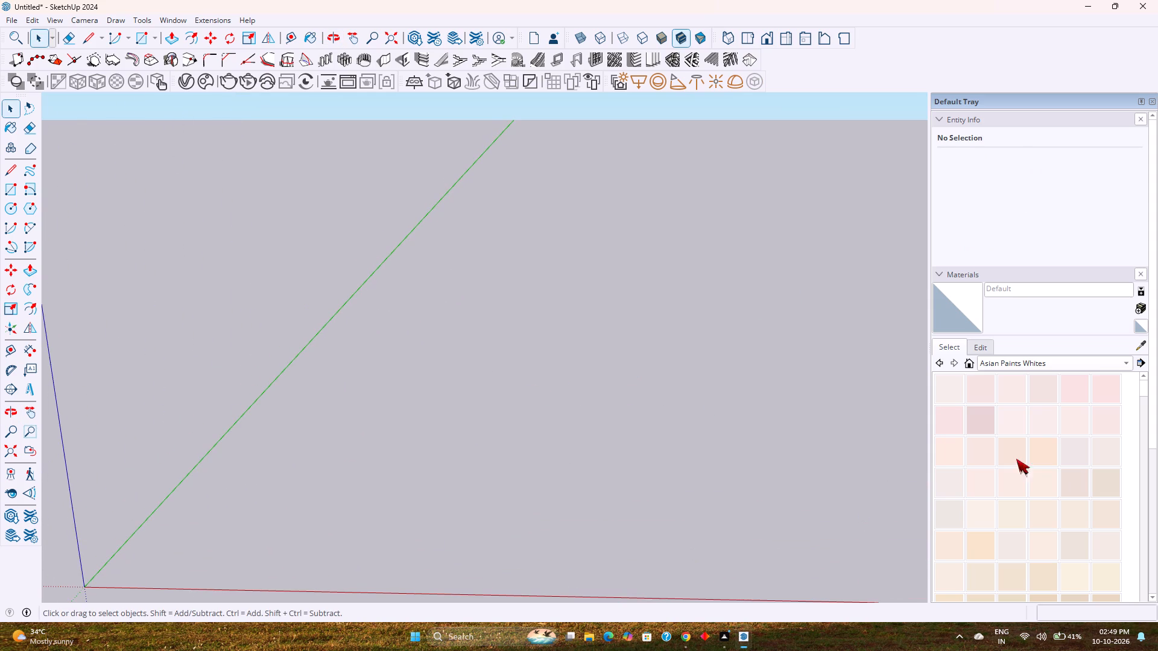
pyautogui.rightClick(800, 58)
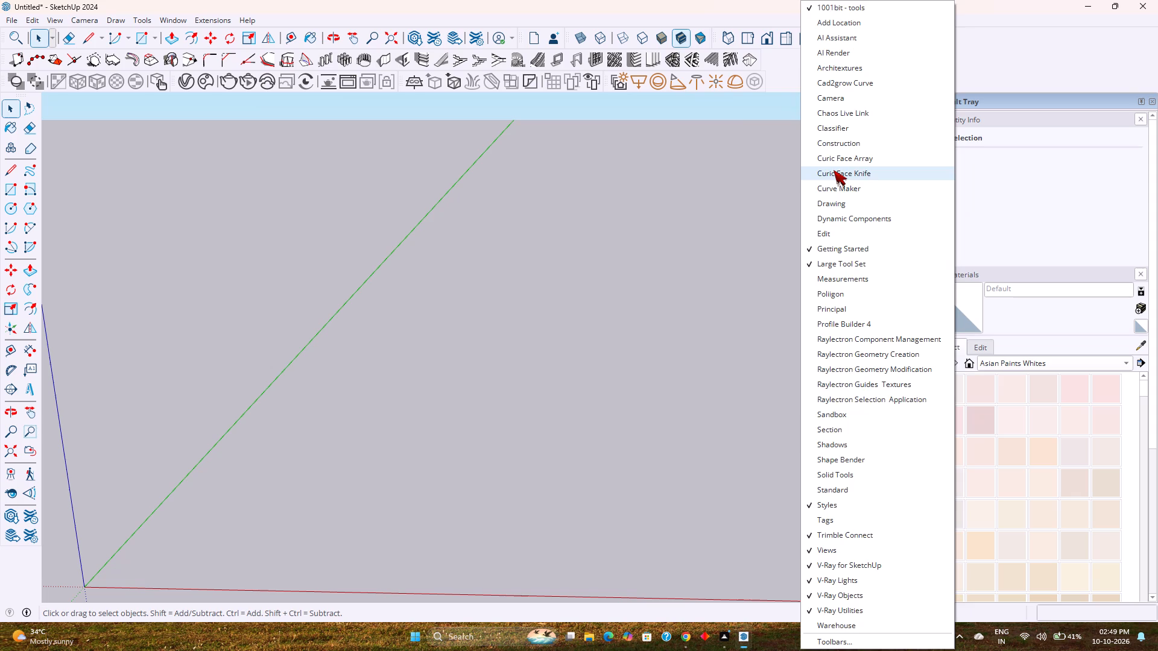
pyautogui.click(834, 170)
pyautogui.rightClick(782, 57)
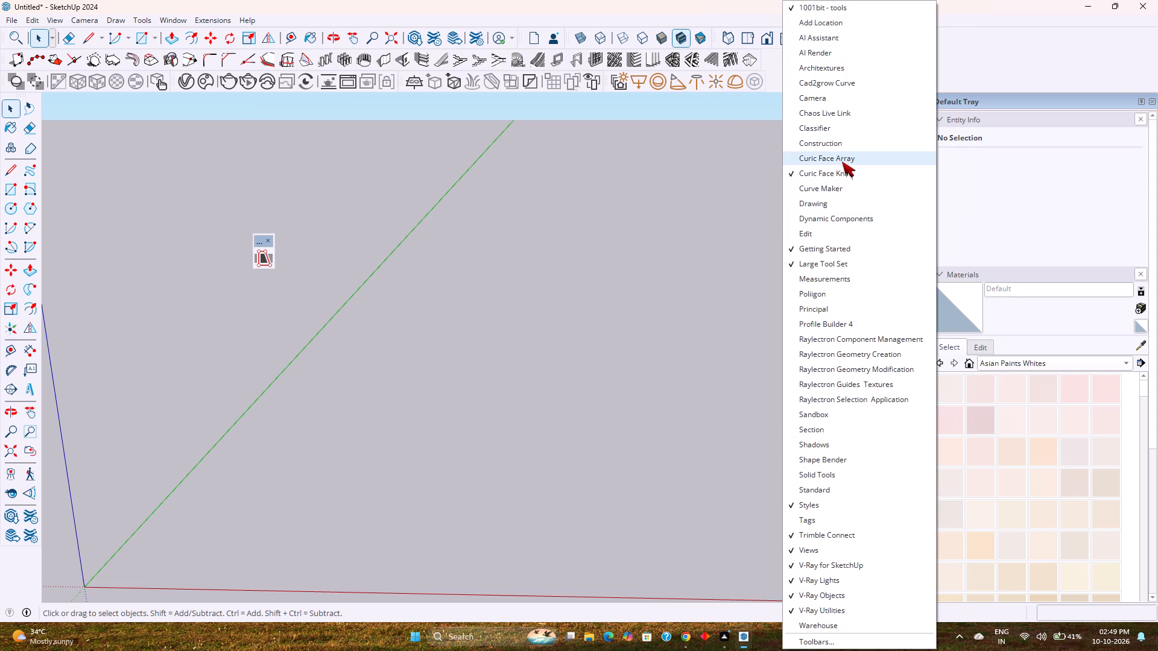
pyautogui.click(842, 162)
# Dock the floating Curic Face Array and Curic Face Knife toolbars beside the existing toolbar rows.
pyautogui.moveTo(246, 231); pyautogui.dragTo(297, 224)
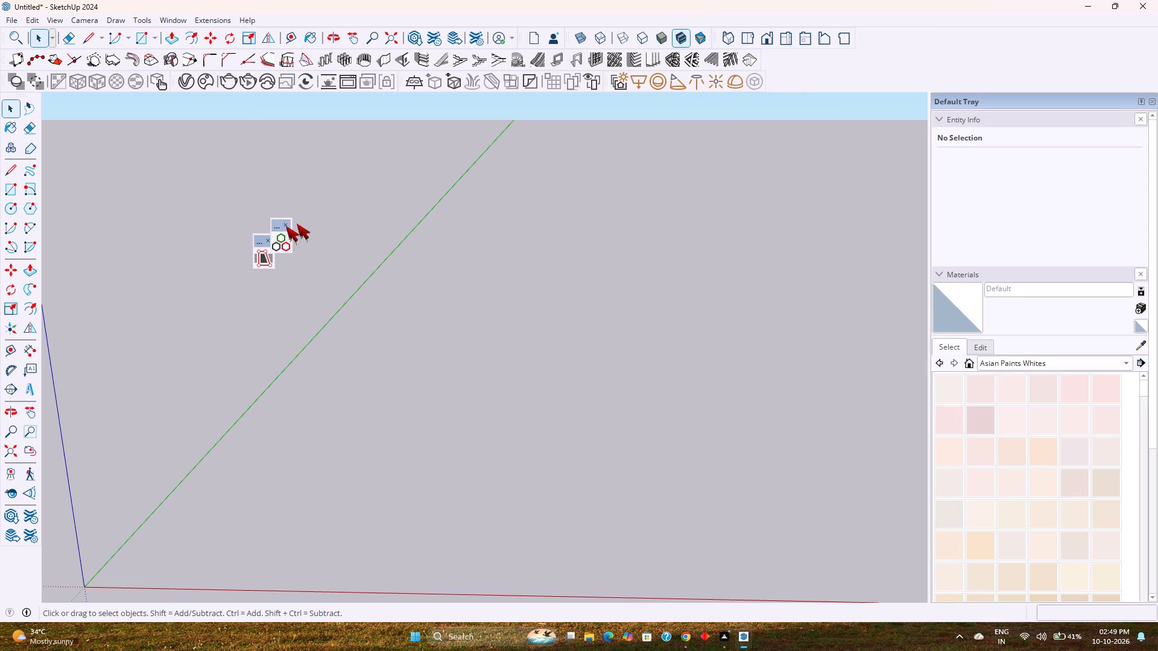
pyautogui.moveTo(297, 224); pyautogui.dragTo(767, 59)
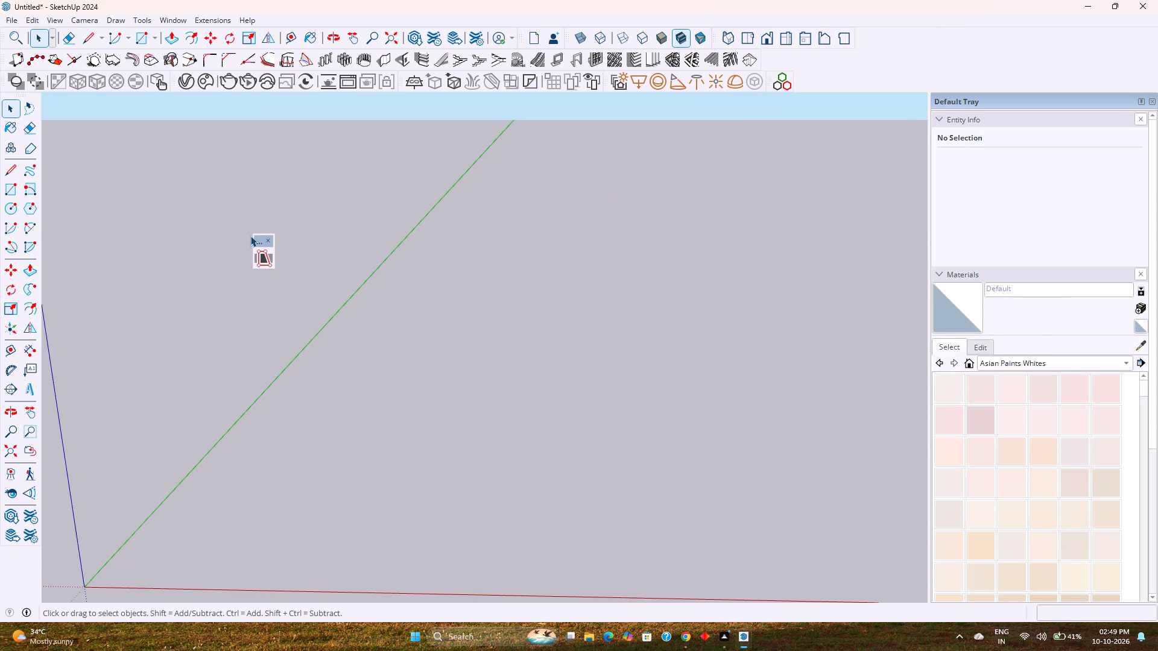
pyautogui.moveTo(256, 240); pyautogui.dragTo(759, 46)
# Draw a 14' by 13' rectangle on the ground plane between the red and green axes.
pyautogui.click(137, 38)
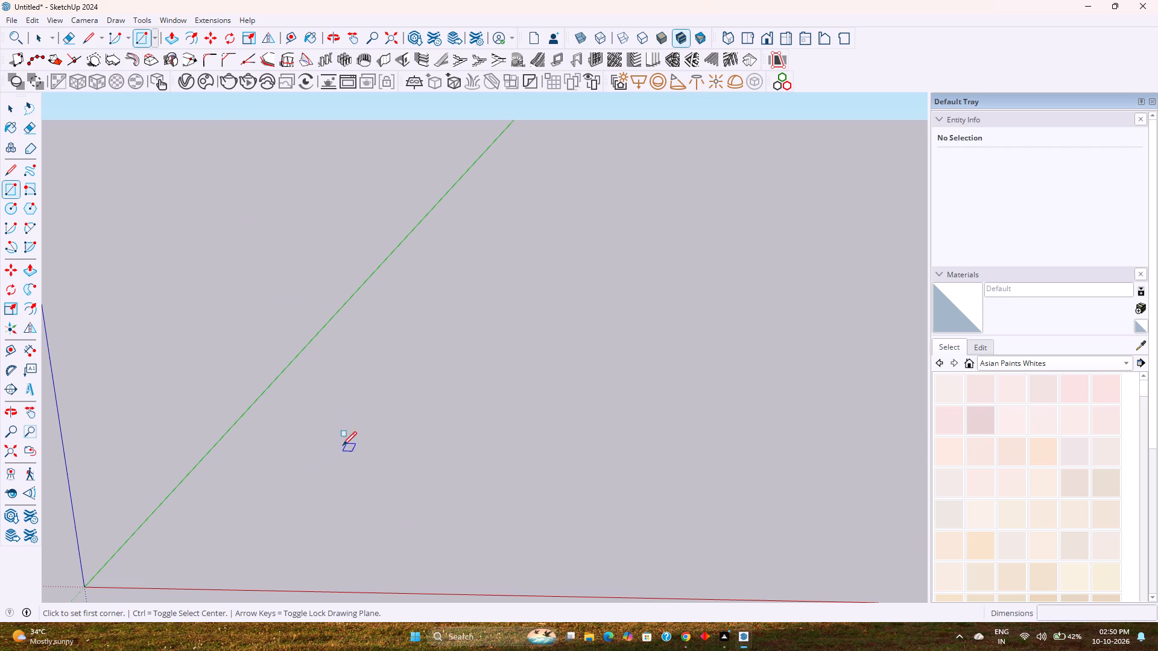
pyautogui.click(327, 374)
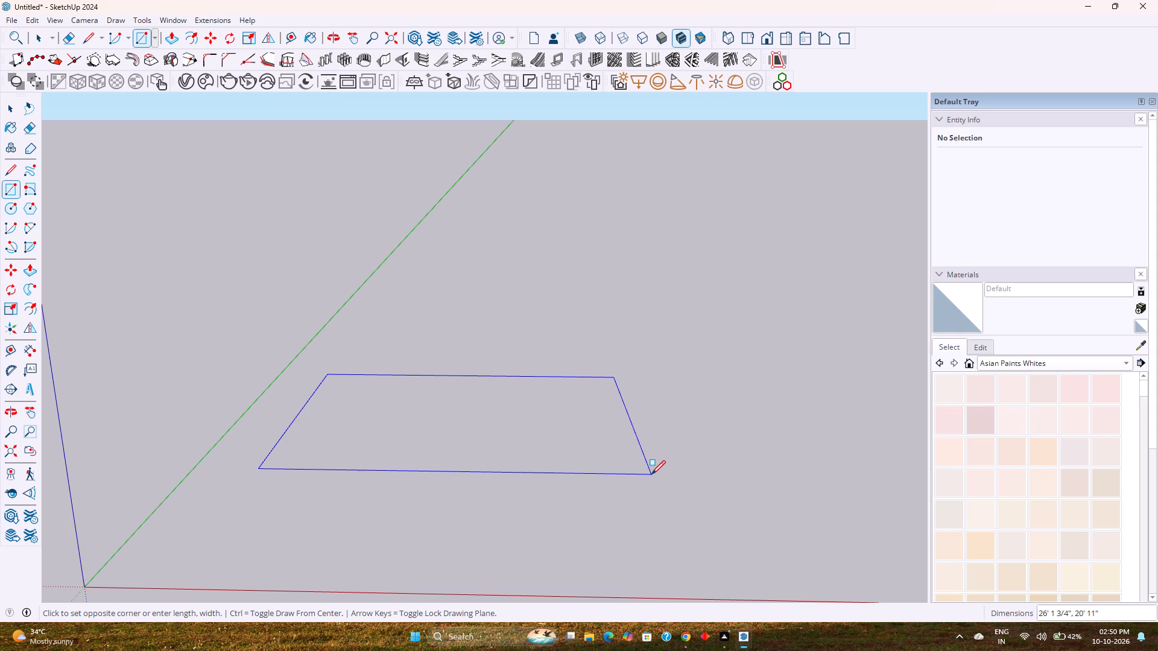
pyautogui.moveTo(652, 483); pyautogui.dragTo(658, 541, button='middle')
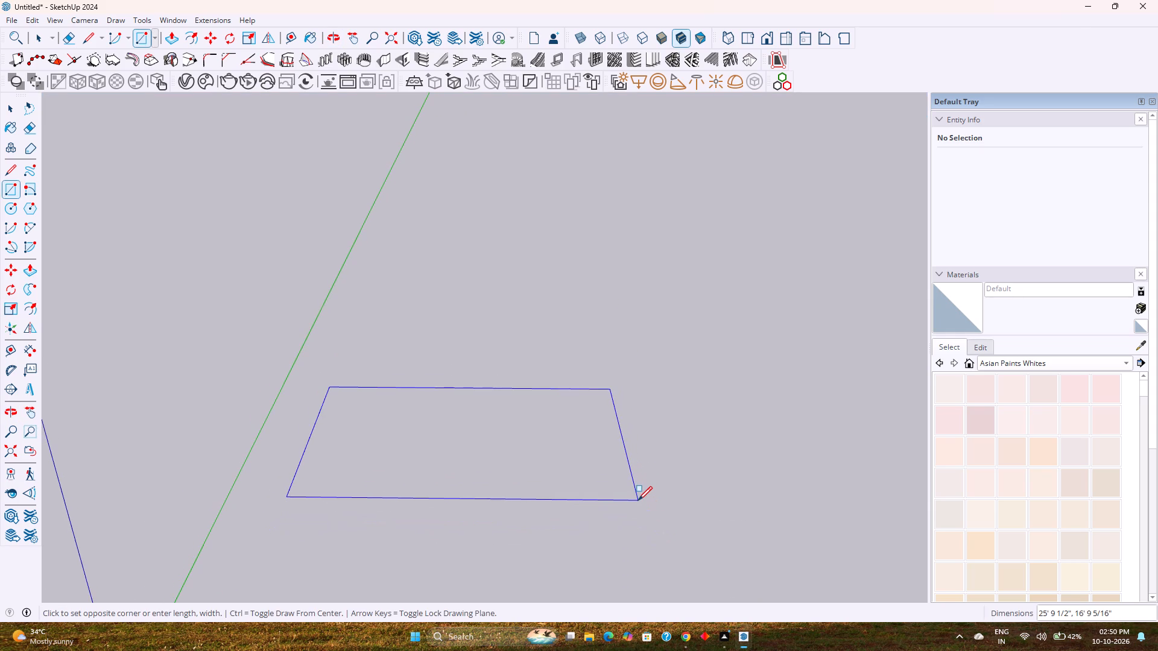
pyautogui.write("14'")
pyautogui.press(',')
pyautogui.write("13'")
pyautogui.press('Return')
pyautogui.scroll(-2, 570, 484)
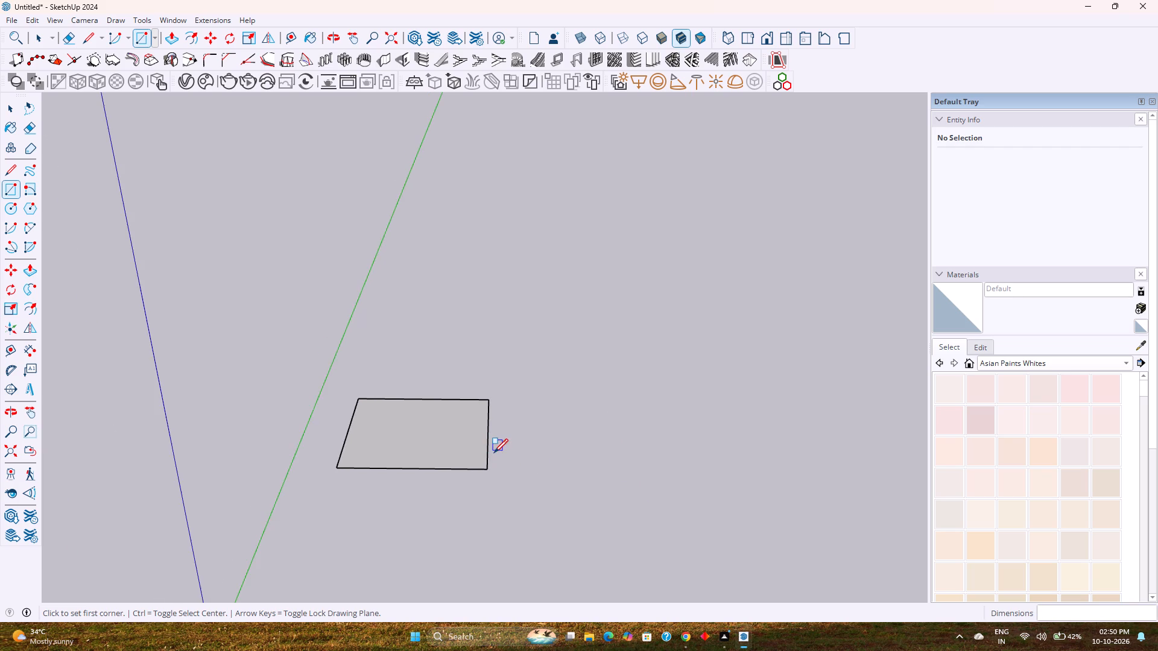
pyautogui.scroll(-1, 495, 453)
pyautogui.press('space')
# Check the lengths of two adjacent rectangle edges with the Dimension tool, without placing any dimension.
pyautogui.keyDown('shift'); pyautogui.moveTo(484, 467); pyautogui.dragTo(452, 313, button='middle'); pyautogui.keyUp('shift')
pyautogui.moveTo(468, 315); pyautogui.dragTo(492, 342, button='middle')
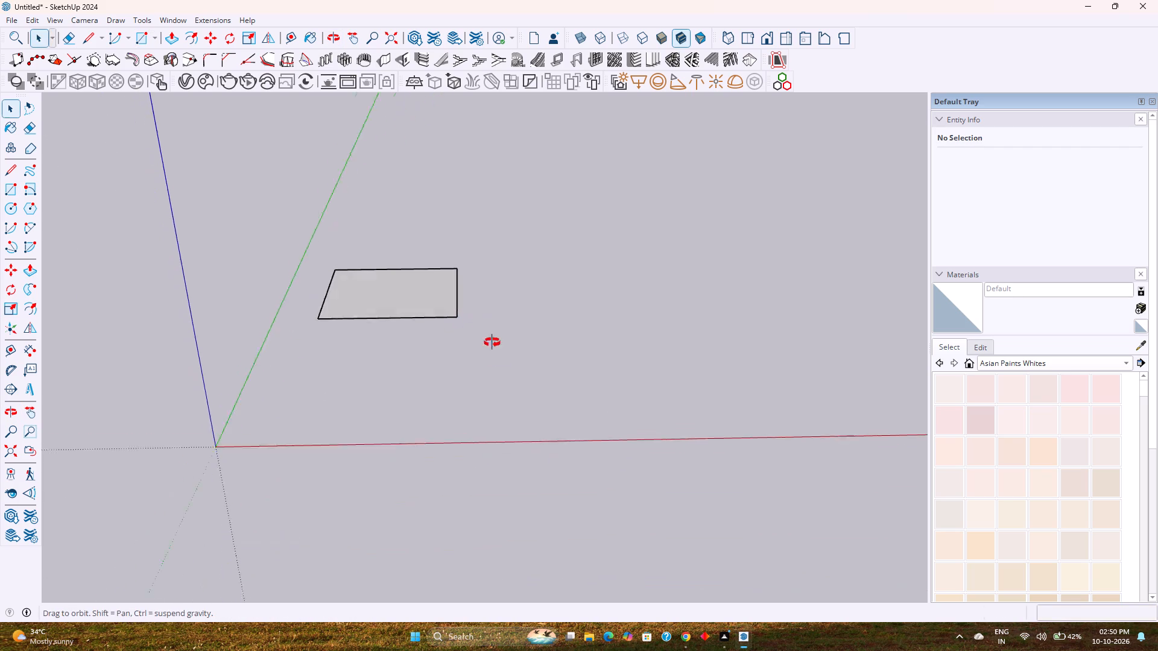
pyautogui.moveTo(492, 342); pyautogui.dragTo(466, 533, button='middle')
pyautogui.scroll(1, 384, 301)
pyautogui.keyDown('shift'); pyautogui.moveTo(385, 300); pyautogui.dragTo(397, 356, button='middle'); pyautogui.keyUp('shift')
pyautogui.moveTo(399, 354); pyautogui.dragTo(407, 415, button='middle')
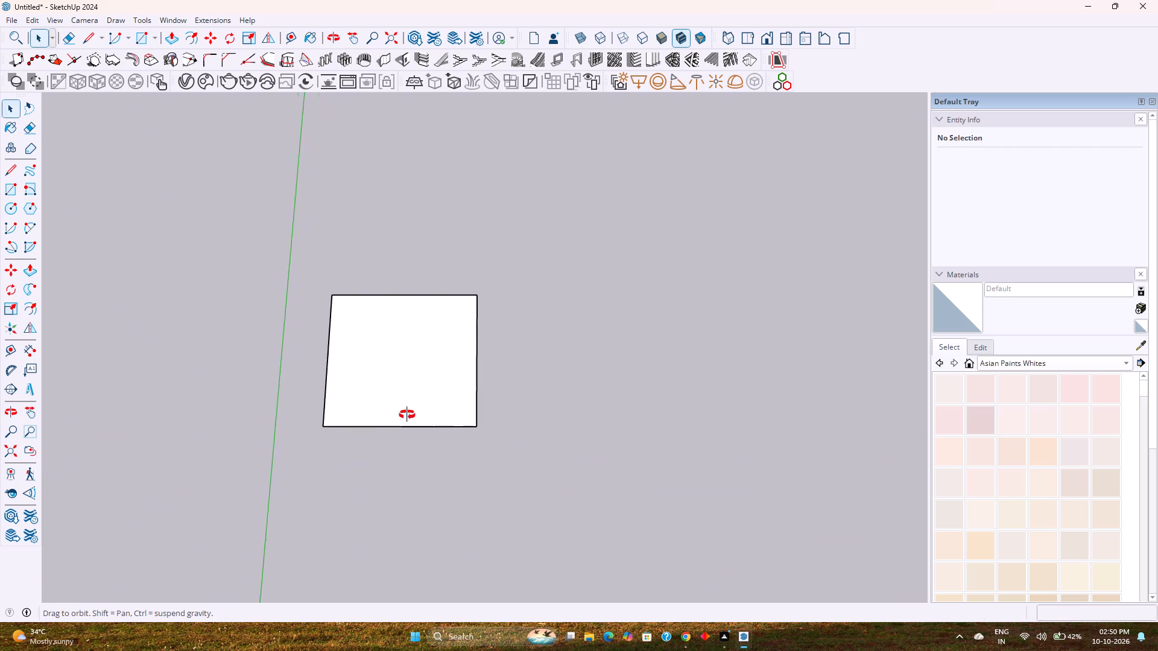
pyautogui.moveTo(407, 415); pyautogui.dragTo(413, 503, button='middle')
pyautogui.scroll(7, 361, 381)
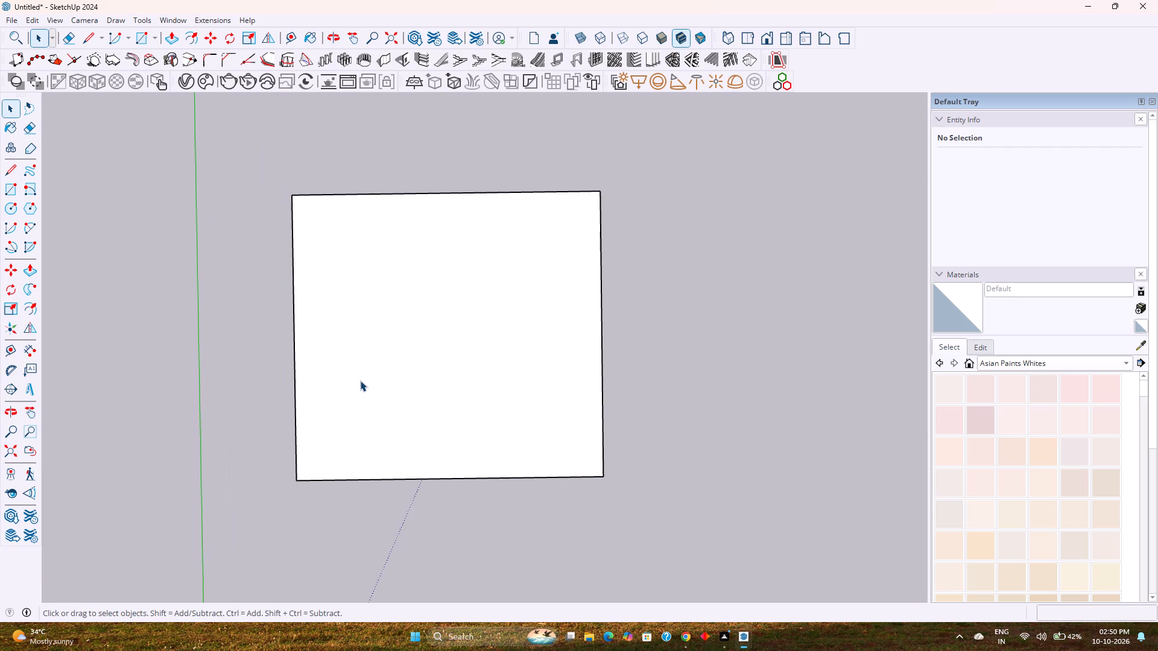
pyautogui.click(29, 351)
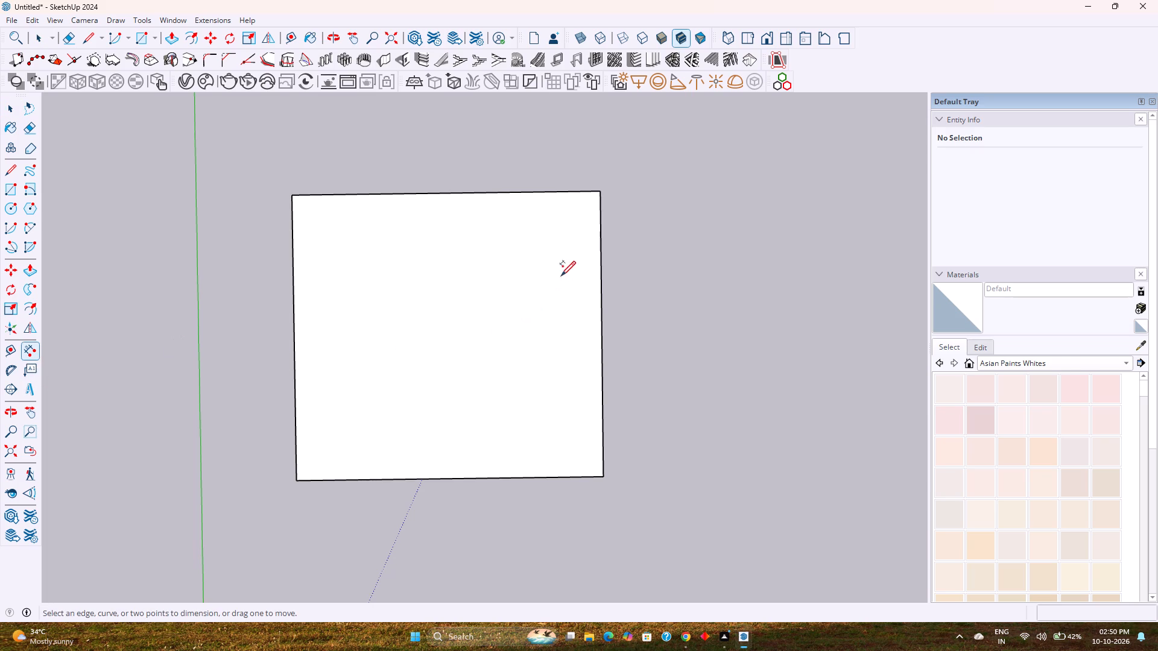
pyautogui.click(292, 300)
pyautogui.press('Escape')
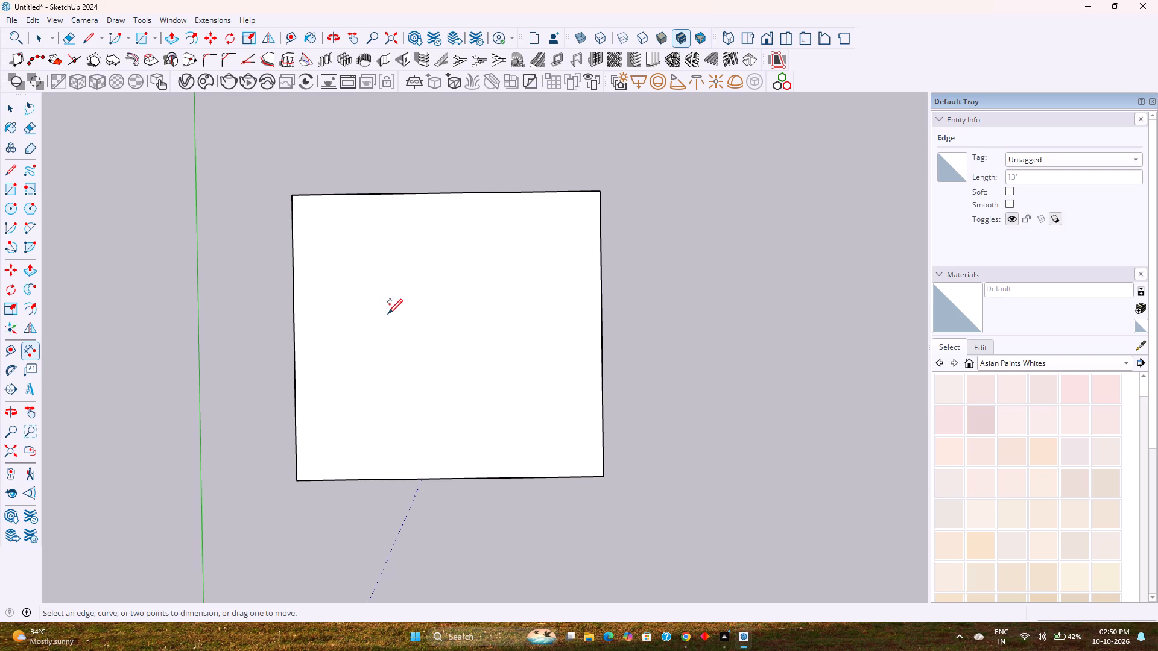
pyautogui.click(486, 193)
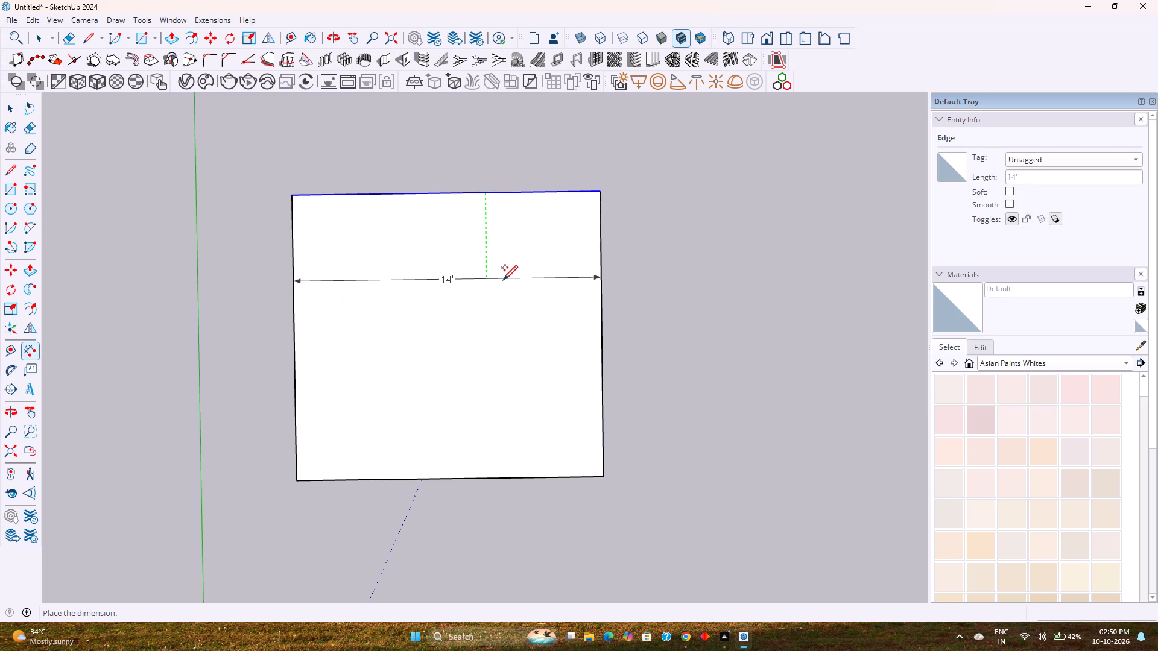
pyautogui.press('Escape')
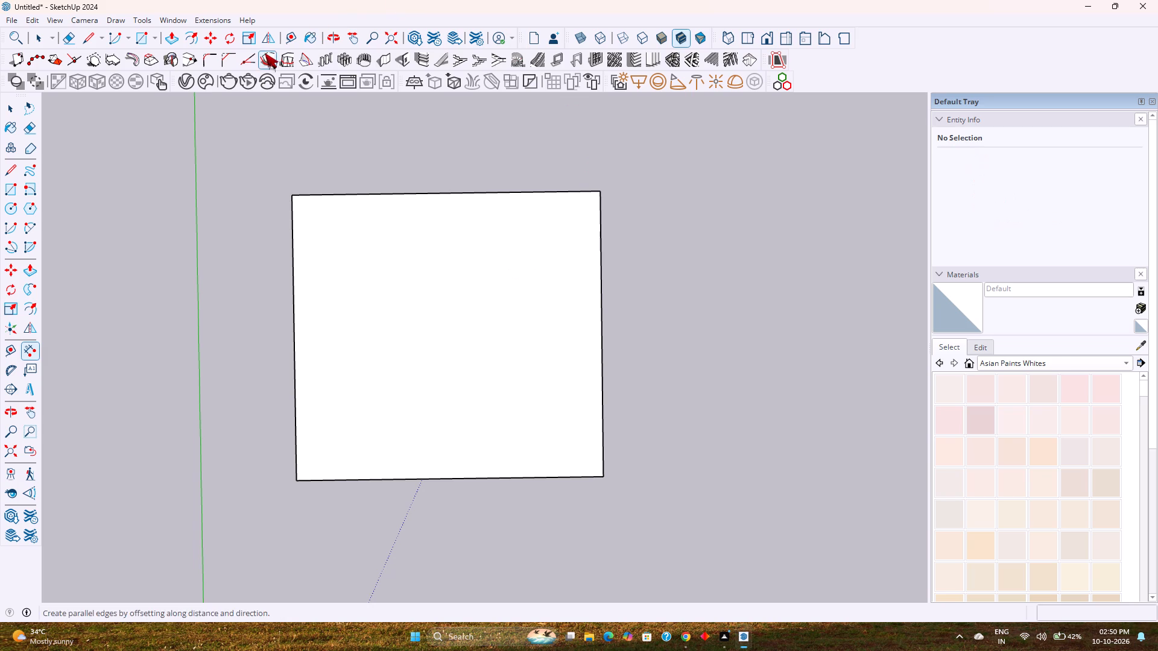
# Offset the rectangle's outline inward by 6 inches.
pyautogui.click(192, 34)
pyautogui.click(423, 213)
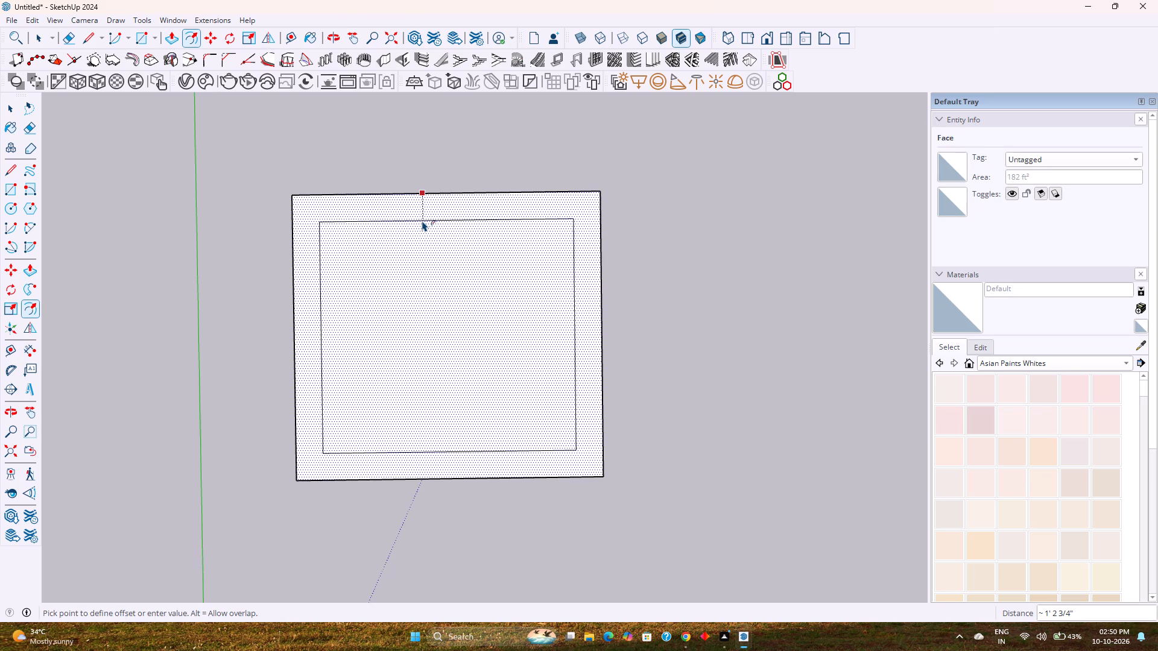
pyautogui.press('6')
pyautogui.press('Return')
# Set the inward offset distance to 9 inches.
pyautogui.press('9')
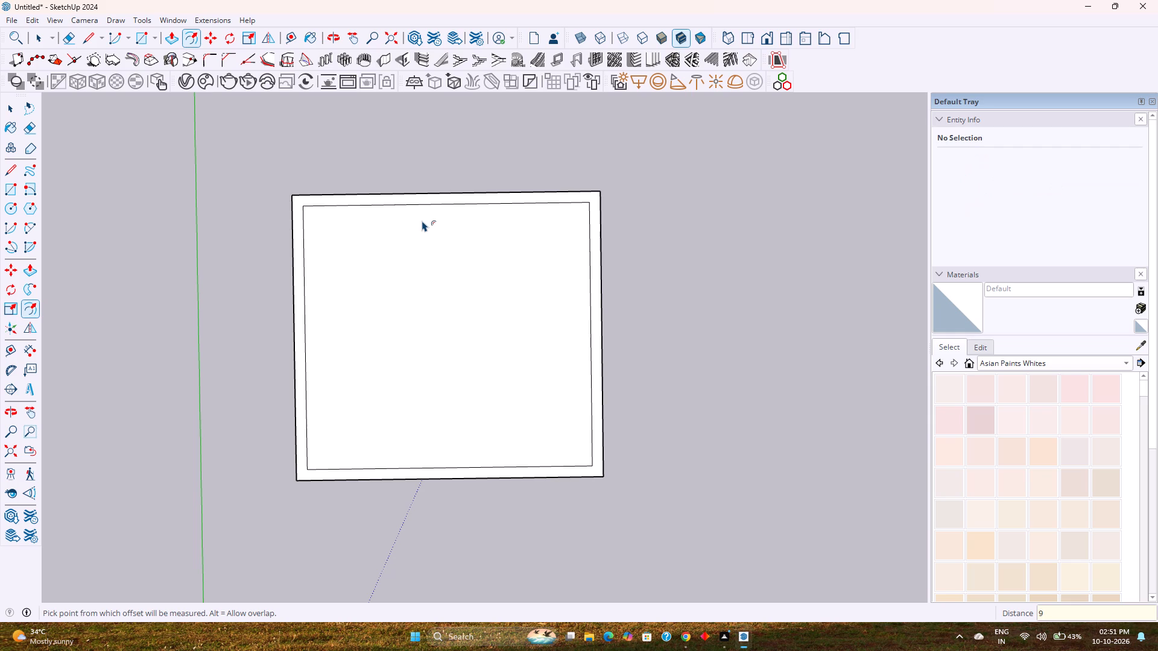
pyautogui.press('Return')
pyautogui.press('space')
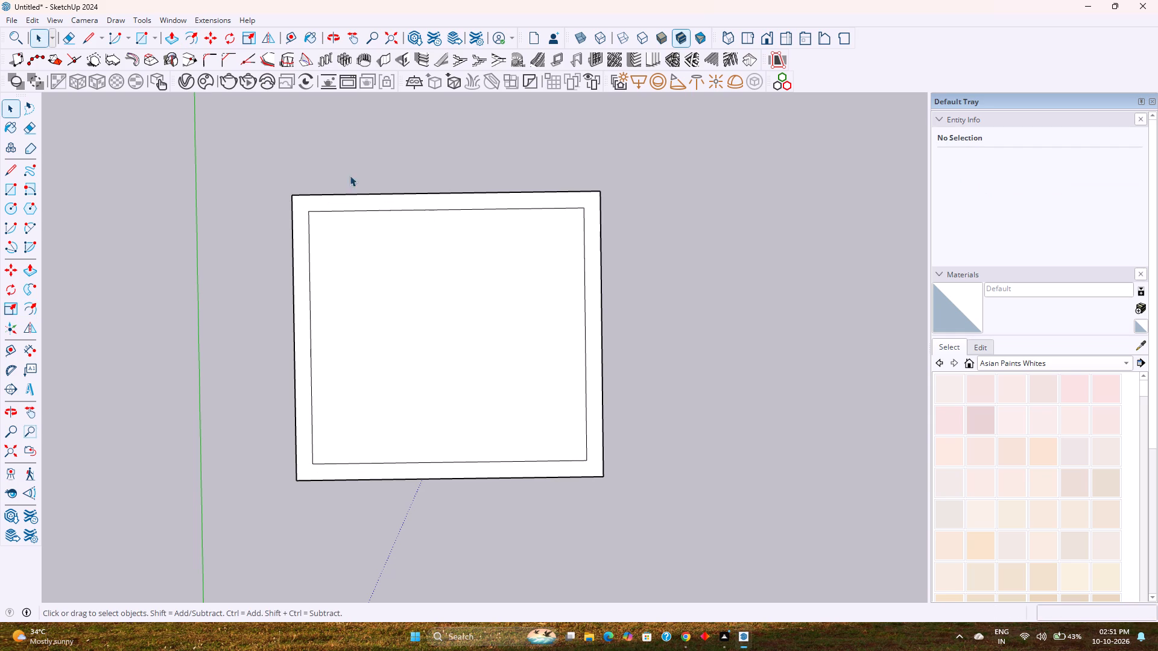
# Check the length of the inner outline's far edge with the Dimension tool, without placing a dimension.
pyautogui.click(19, 346)
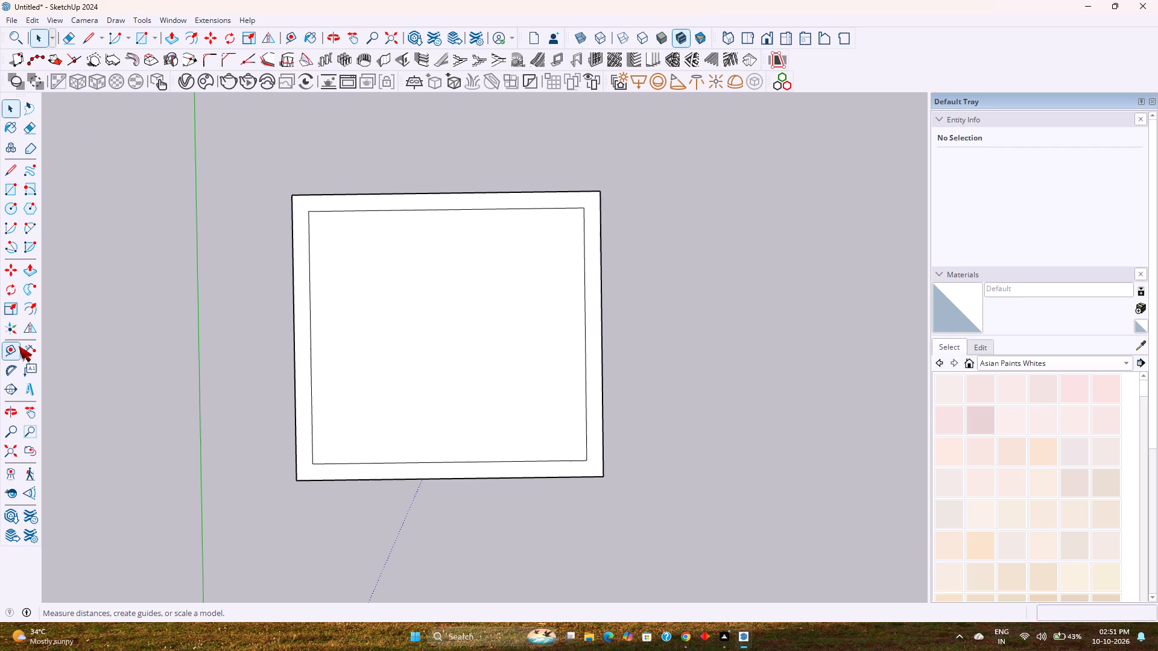
pyautogui.click(33, 348)
pyautogui.click(469, 210)
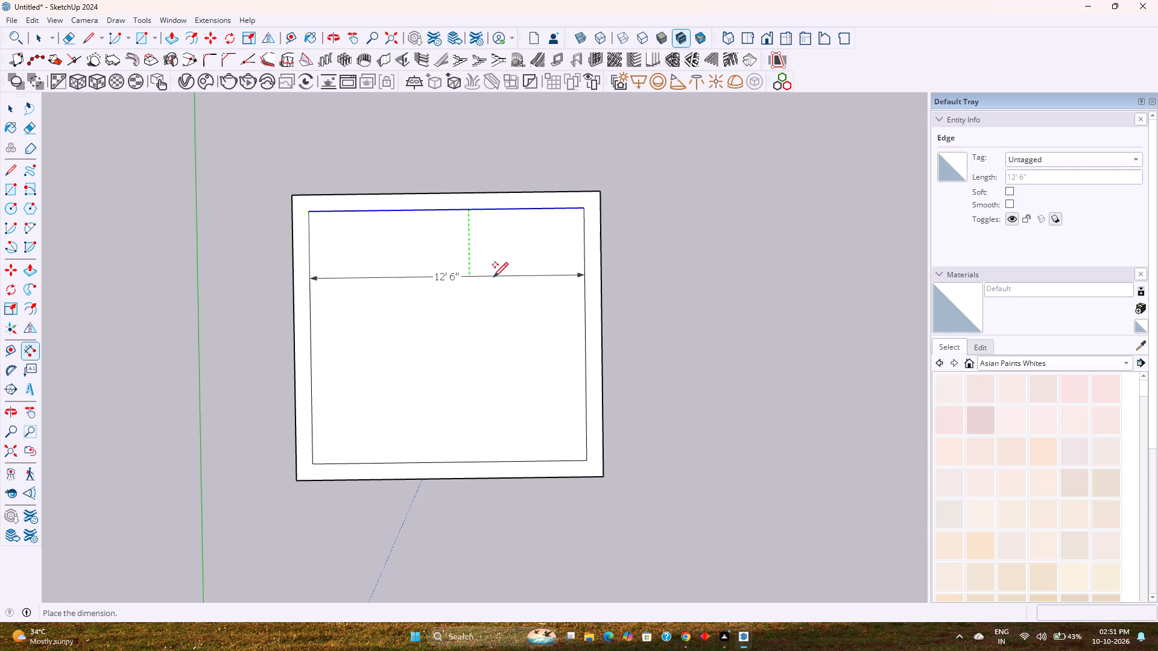
pyautogui.press('space')
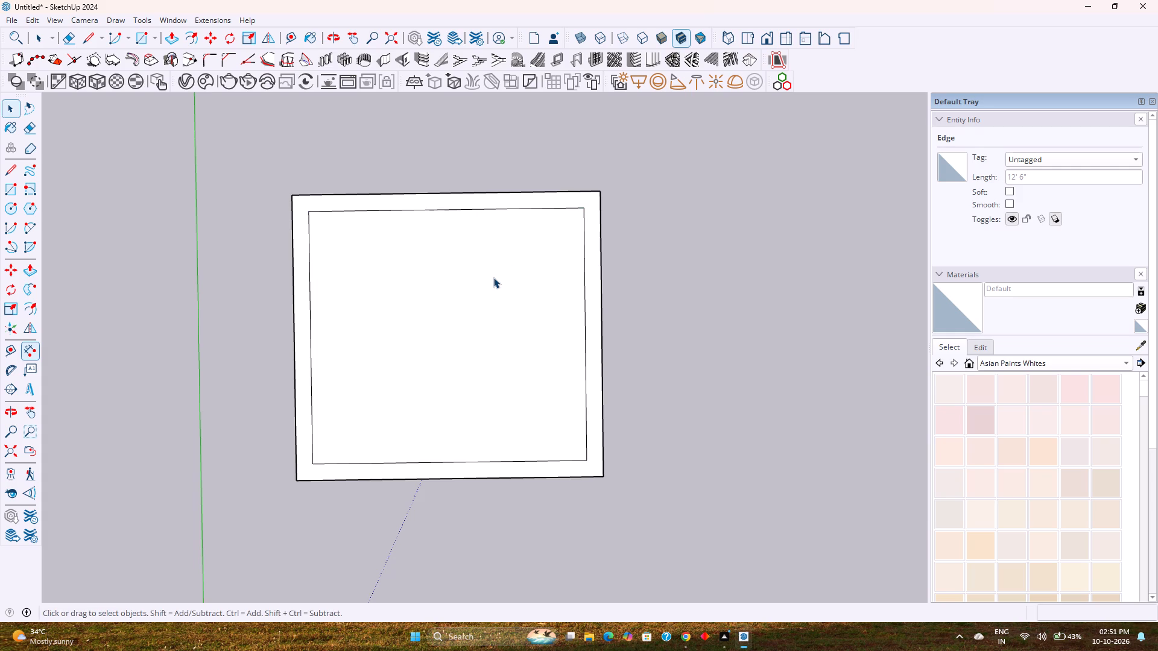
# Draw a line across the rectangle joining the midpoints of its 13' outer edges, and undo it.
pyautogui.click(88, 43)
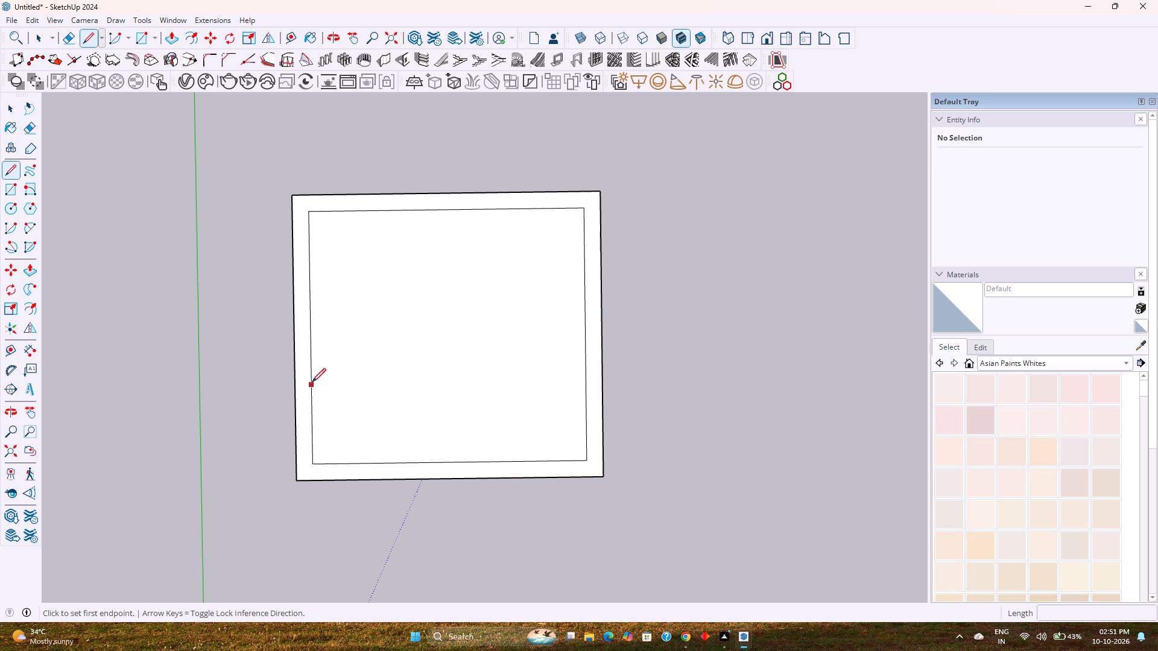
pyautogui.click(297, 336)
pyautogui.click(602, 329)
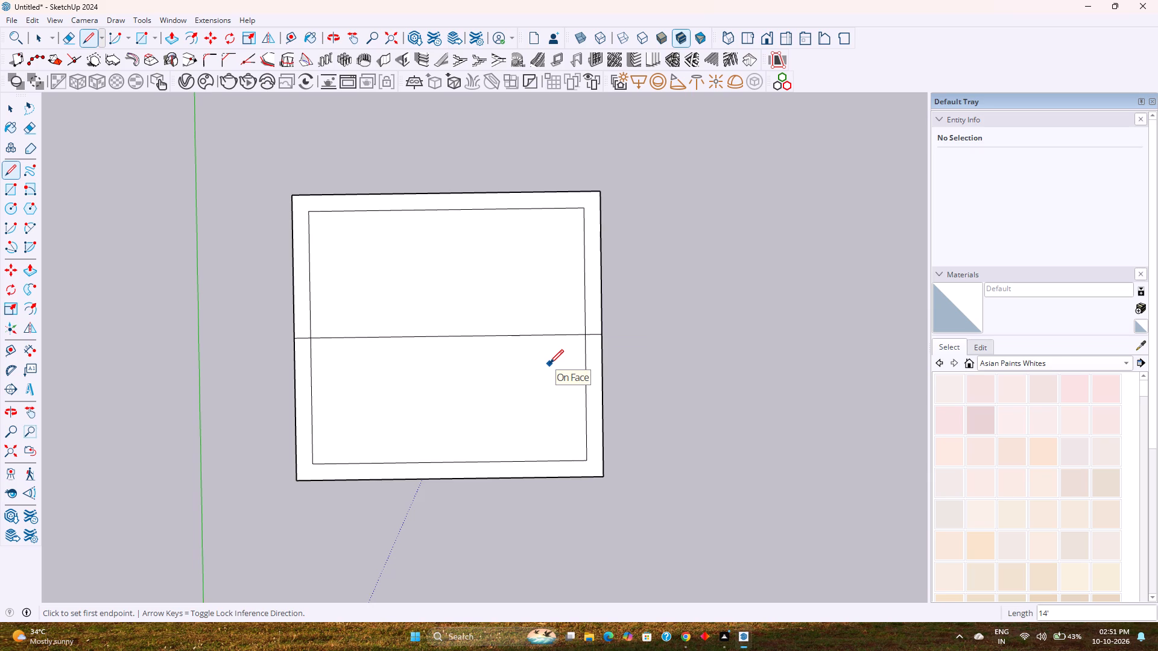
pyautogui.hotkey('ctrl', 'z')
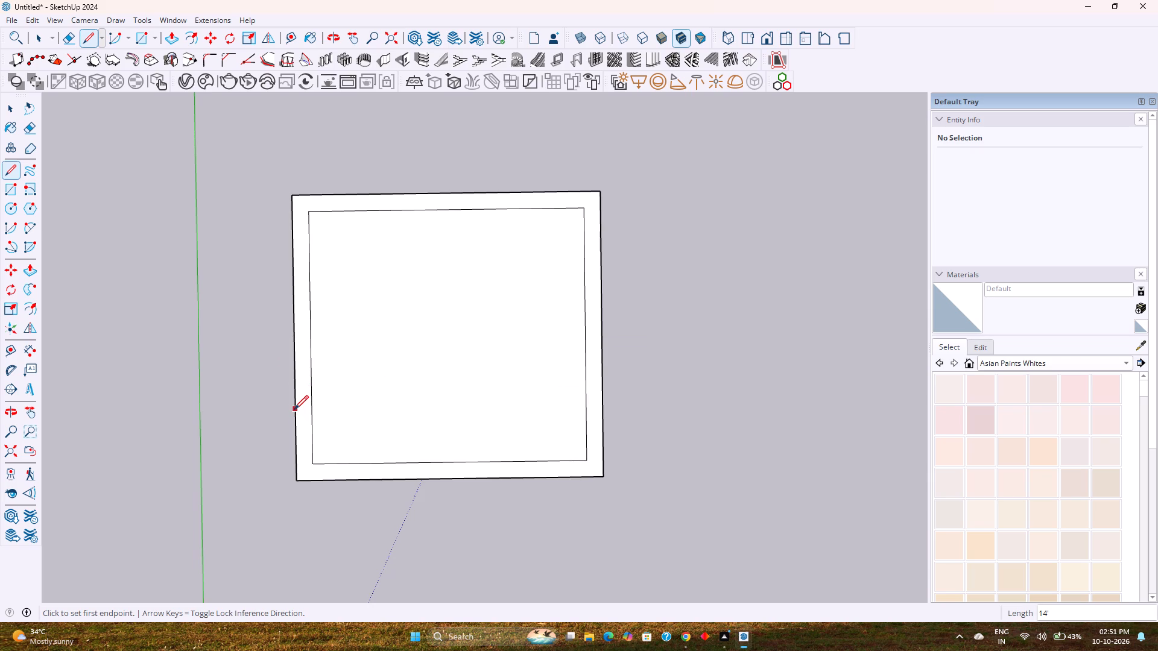
# Draw a line across the rectangle parallel to its 14' edges, about a quarter of the way up from the near edge.
pyautogui.click(294, 403)
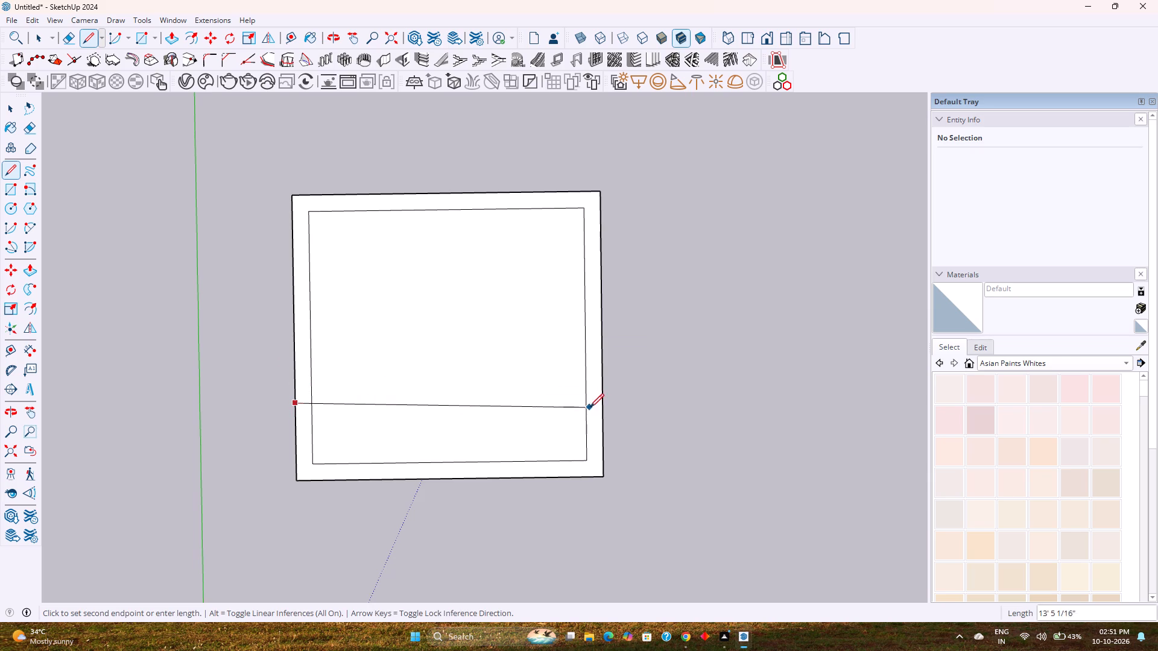
pyautogui.click(604, 402)
pyautogui.press('space')
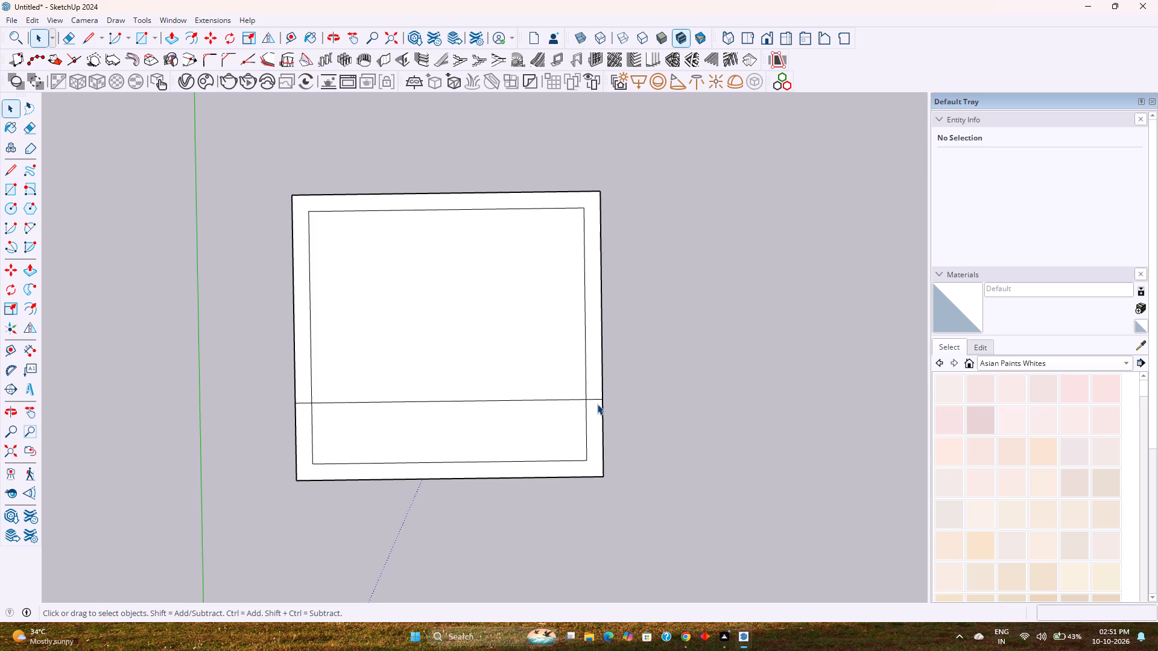
# Erase all outer and inner outline edges on the near side of the new dividing line, leaving a U-shaped wall band.
pyautogui.press('e')
pyautogui.moveTo(614, 422); pyautogui.dragTo(253, 423)
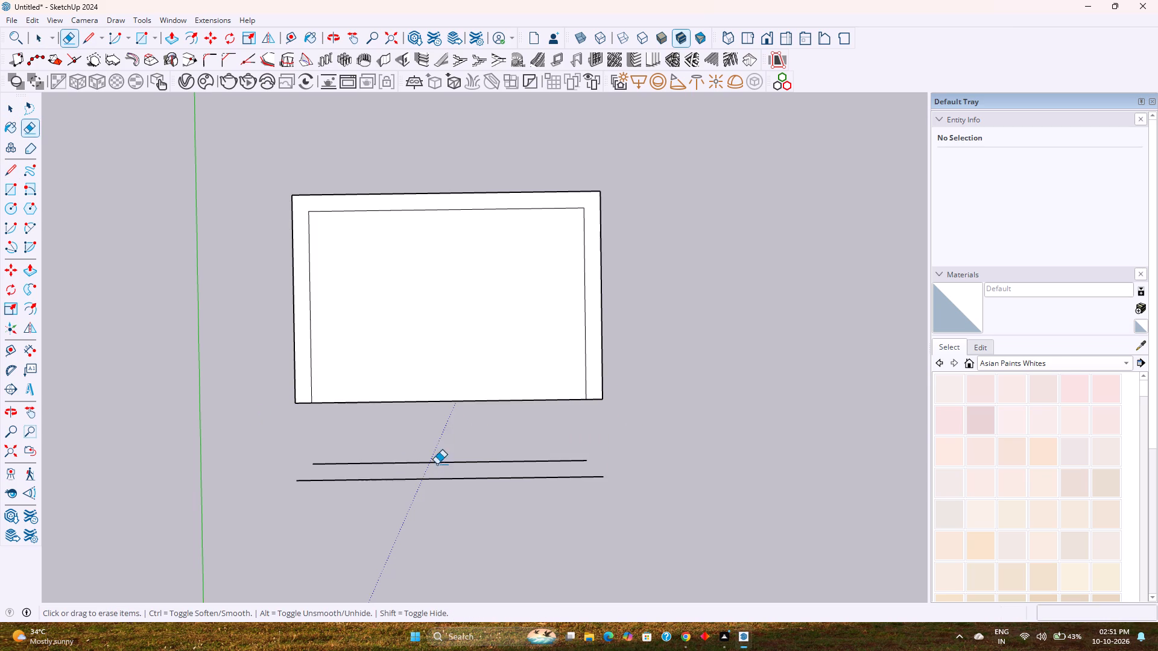
pyautogui.moveTo(432, 446); pyautogui.dragTo(441, 509)
pyautogui.press('space')
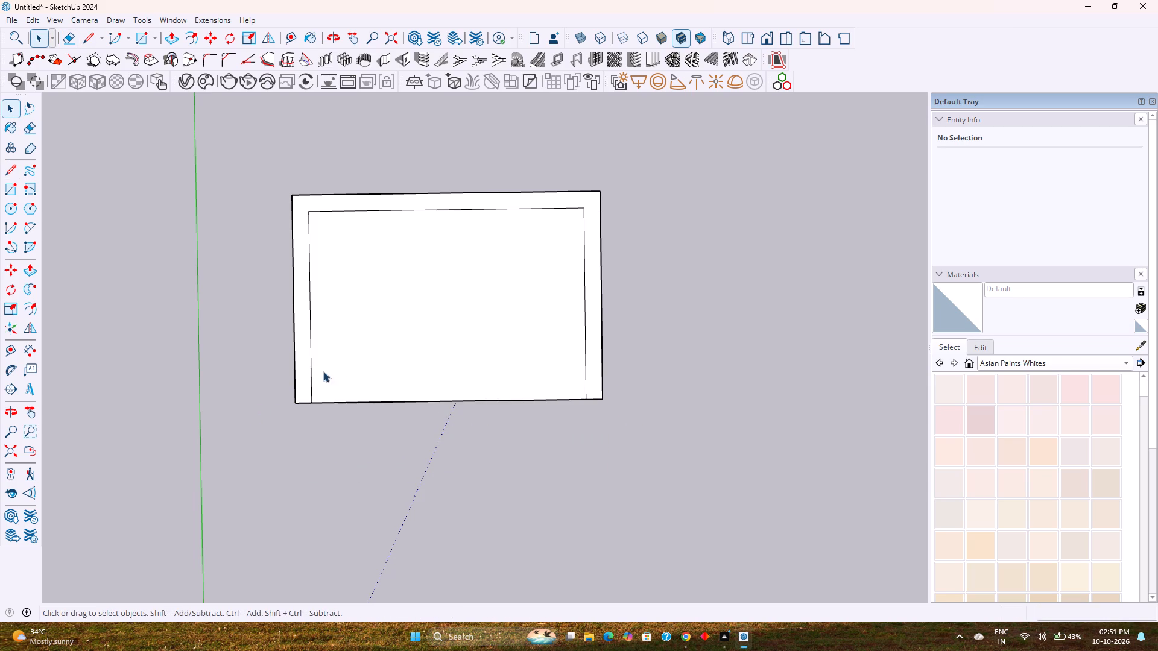
# Make a group of the U-shaped wall band face and its edges.
pyautogui.click(299, 374)
pyautogui.click(299, 374)
pyautogui.rightClick(299, 374)
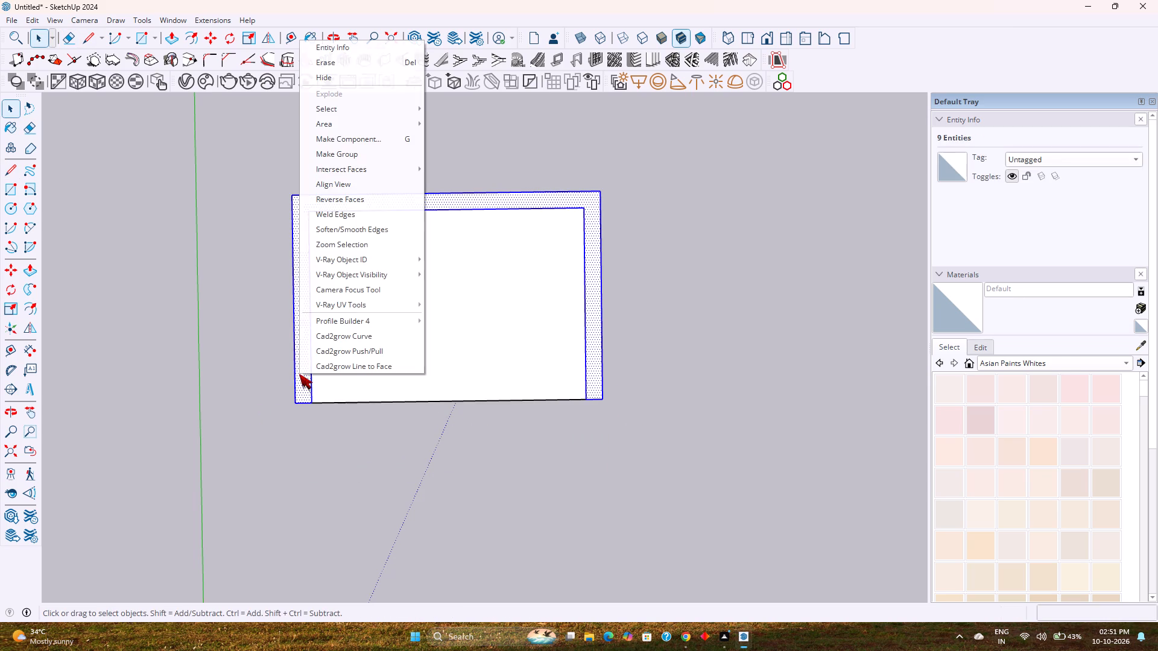
pyautogui.click(376, 157)
# Make a separate group of the inner floor face and its bounding edges.
pyautogui.click(436, 275)
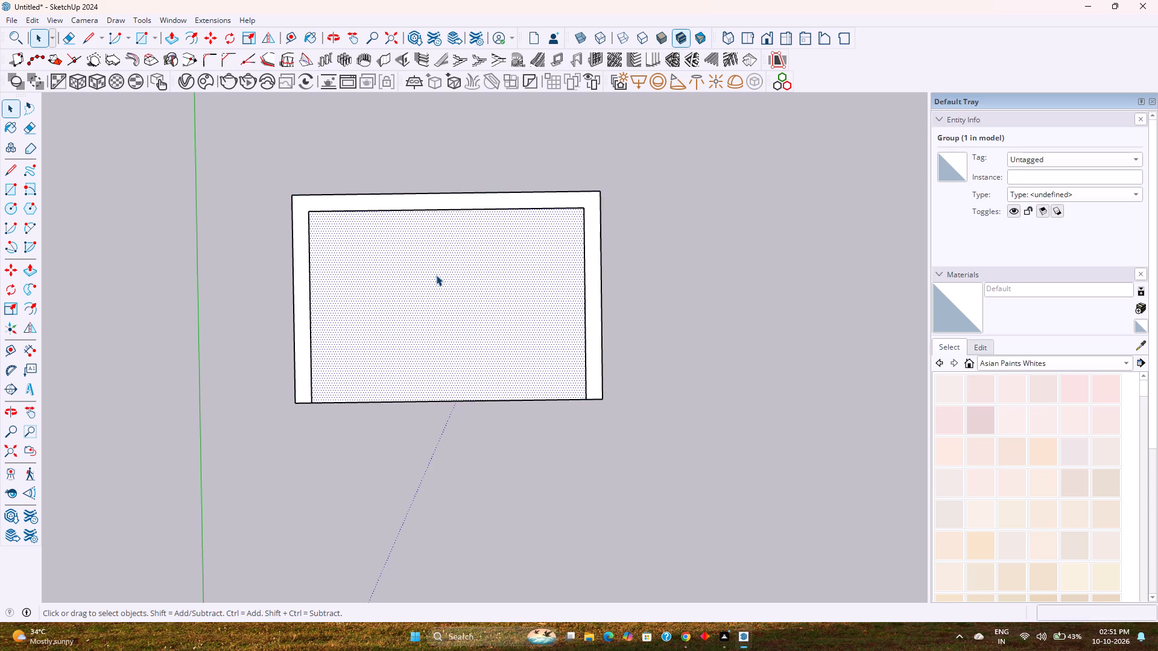
pyautogui.click(434, 275)
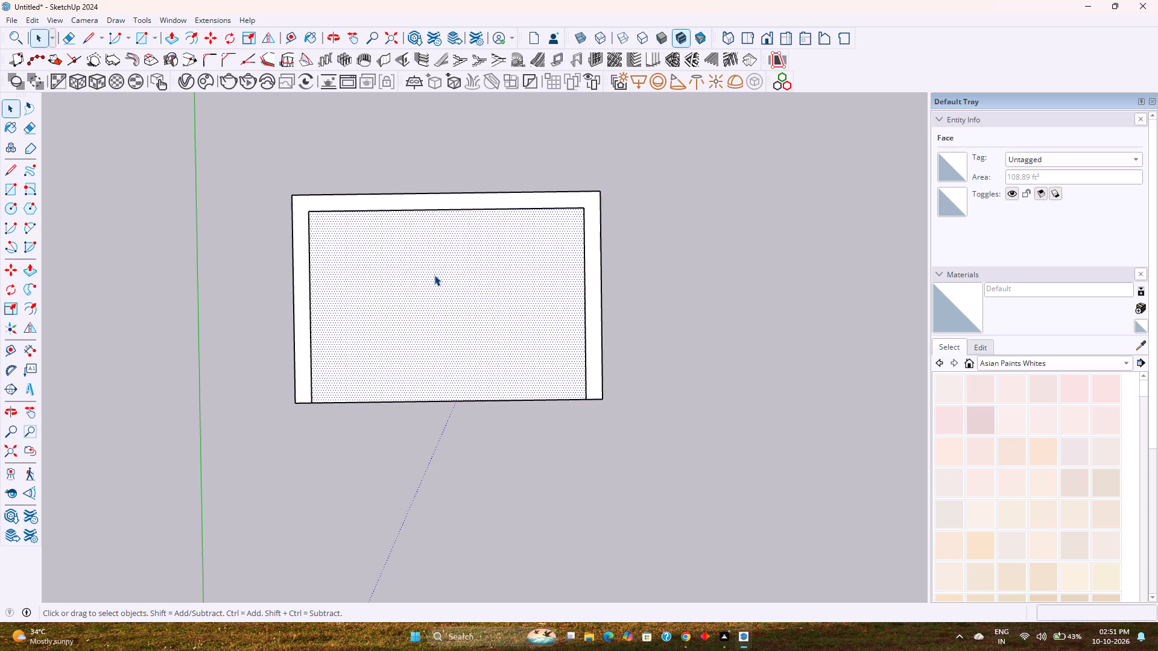
pyautogui.click(434, 275)
pyautogui.rightClick(434, 275)
pyautogui.doubleClick(416, 295)
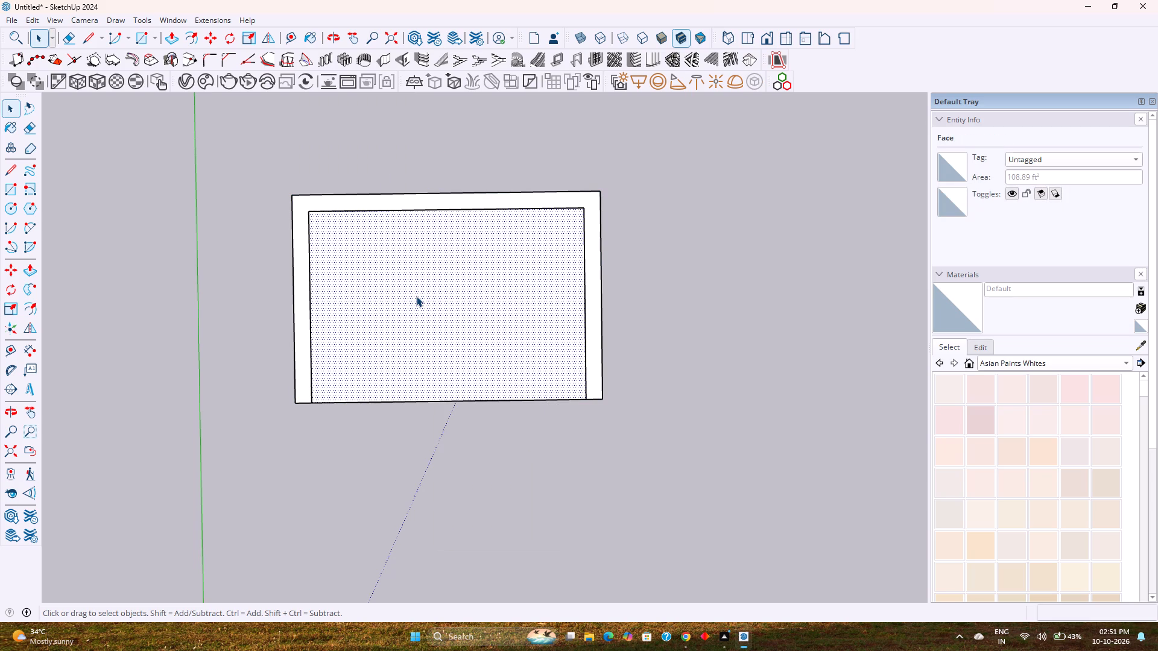
pyautogui.doubleClick(416, 296)
pyautogui.rightClick(416, 296)
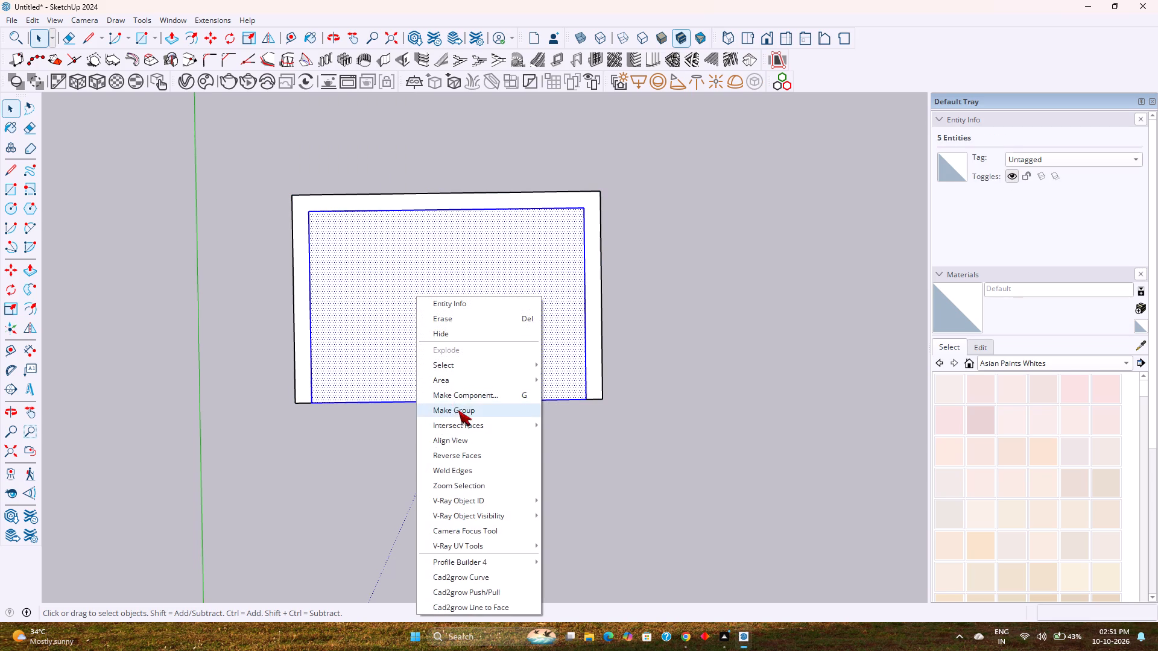
pyautogui.click(458, 410)
# Open the U-shaped wall group for editing and Push/Pull its face up to a height of 9'.
pyautogui.doubleClick(300, 330)
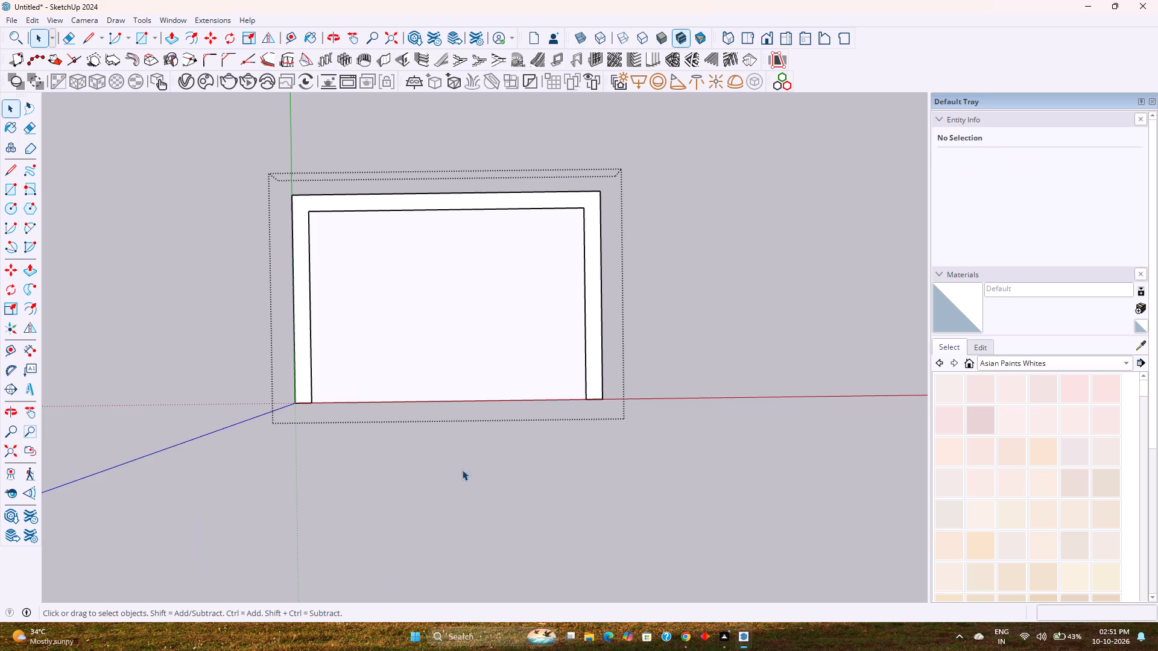
pyautogui.moveTo(461, 470); pyautogui.dragTo(394, 279, button='middle')
pyautogui.moveTo(534, 526); pyautogui.dragTo(426, 343, button='middle')
pyautogui.scroll(2, 610, 315)
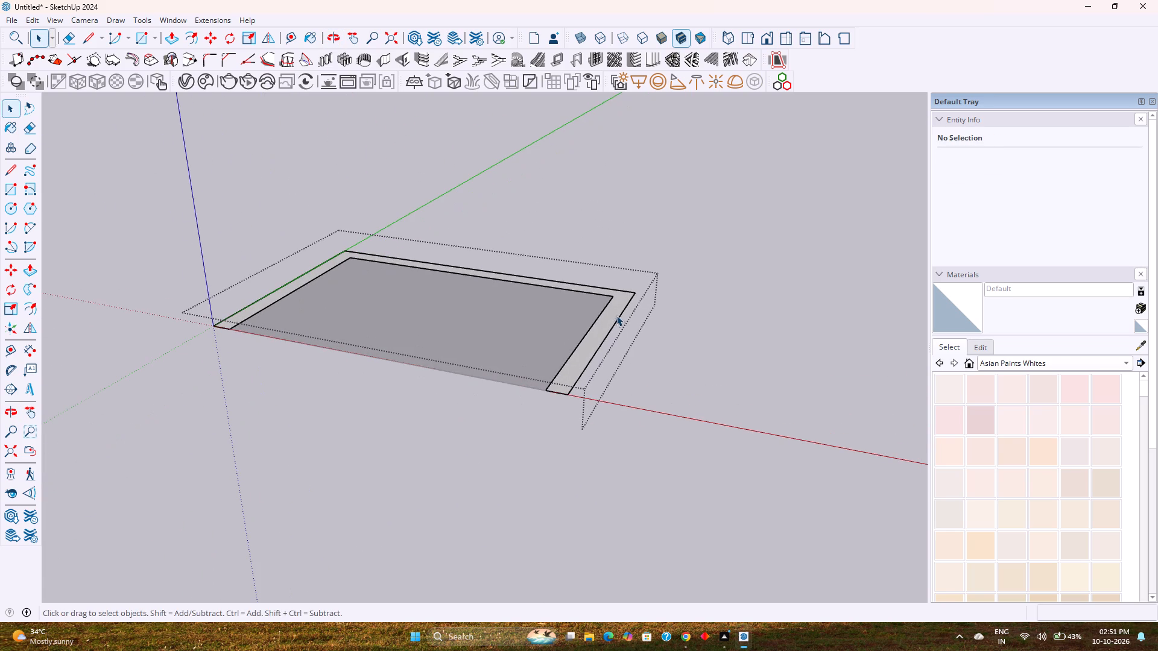
pyautogui.press('p')
pyautogui.click(612, 321)
pyautogui.scroll(-1, 607, 222)
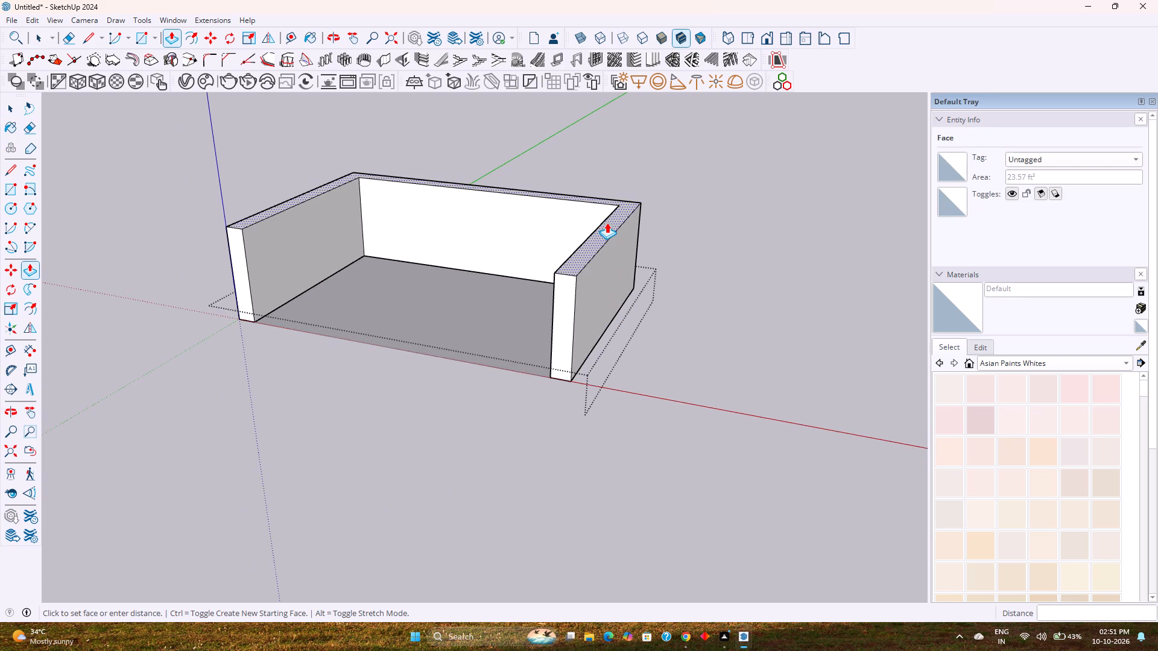
pyautogui.keyDown('shift'); pyautogui.moveTo(607, 222); pyautogui.dragTo(575, 353, button='middle'); pyautogui.keyUp('shift')
pyautogui.moveTo(575, 357); pyautogui.dragTo(591, 292, button='middle')
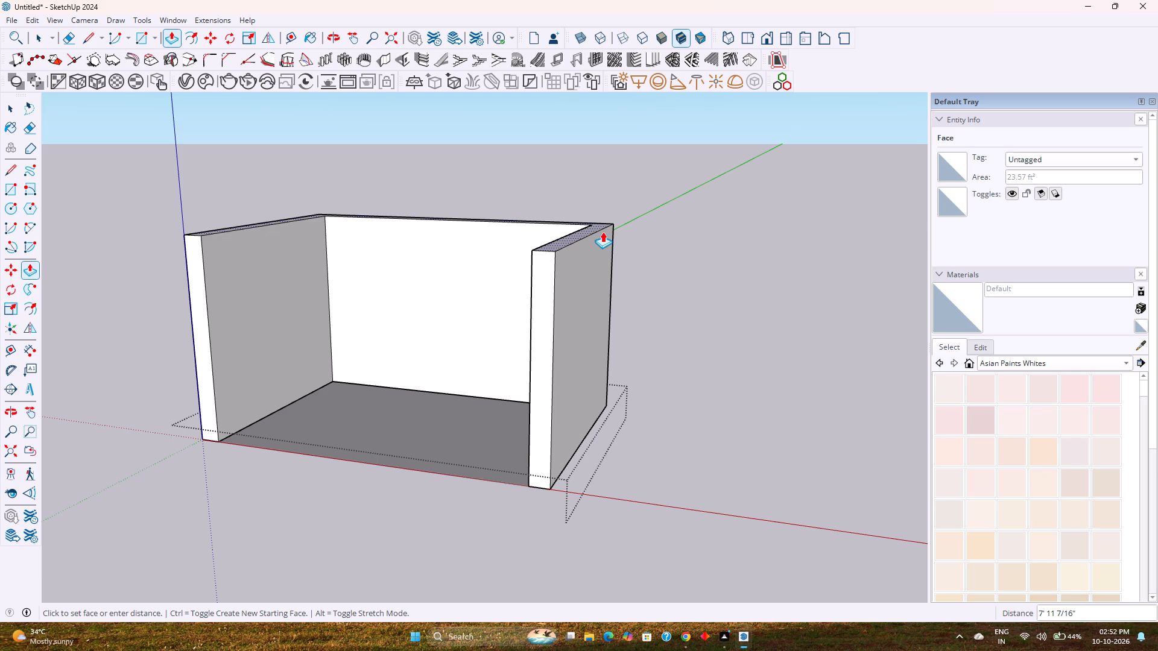
pyautogui.write("9'")
pyautogui.press('Return')
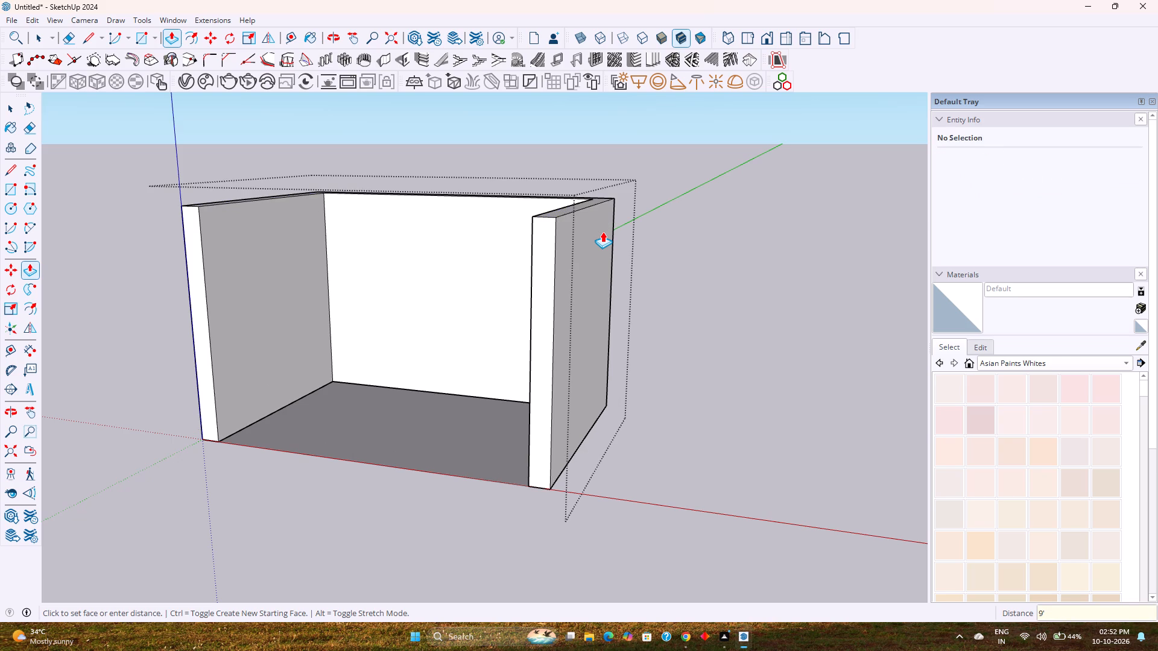
pyautogui.press('space')
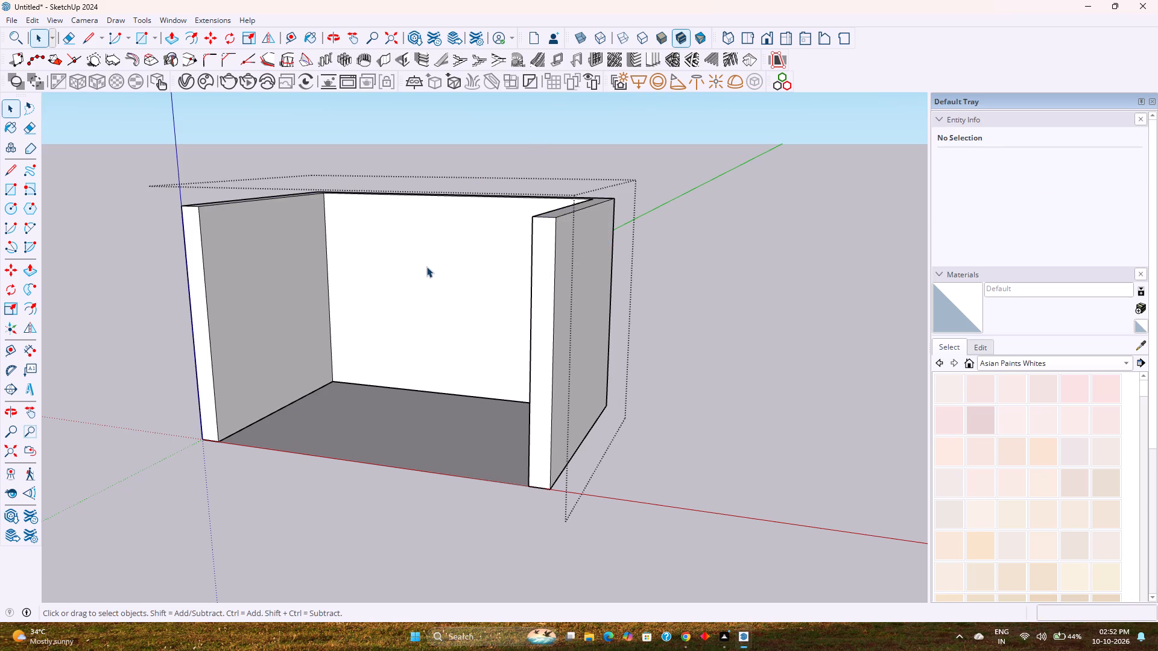
# Copy the back wall's inner face with its edges about 3' 11" toward the open side of the room.
pyautogui.moveTo(428, 269); pyautogui.dragTo(555, 326, button='middle')
pyautogui.click(468, 298)
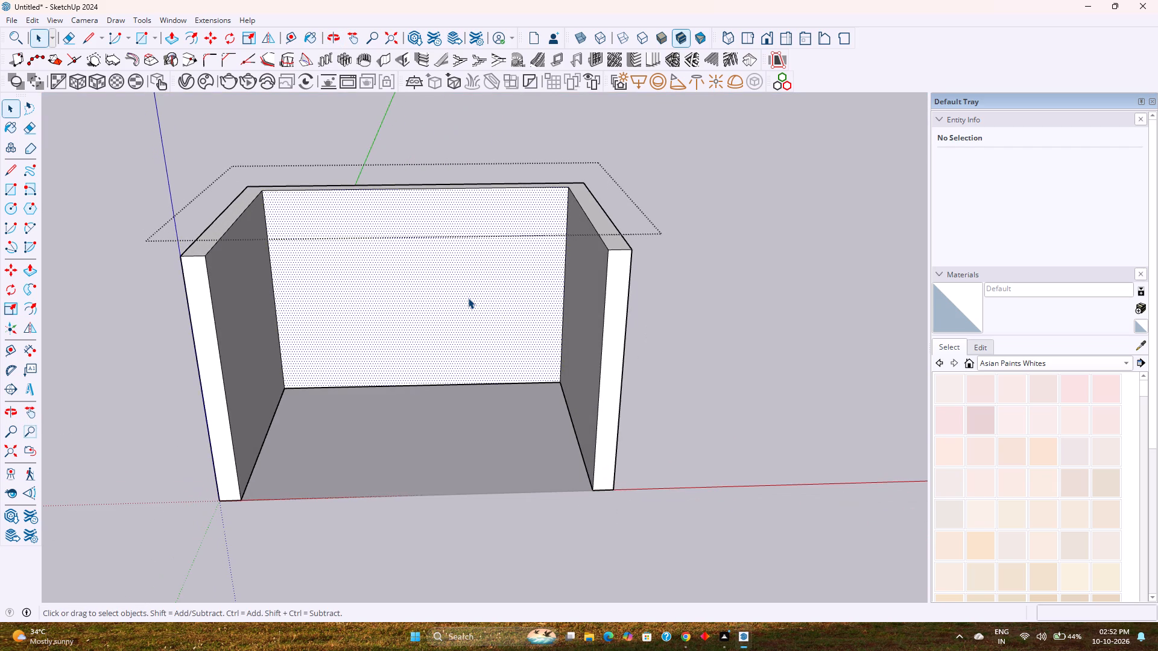
pyautogui.doubleClick(468, 298)
pyautogui.press('m')
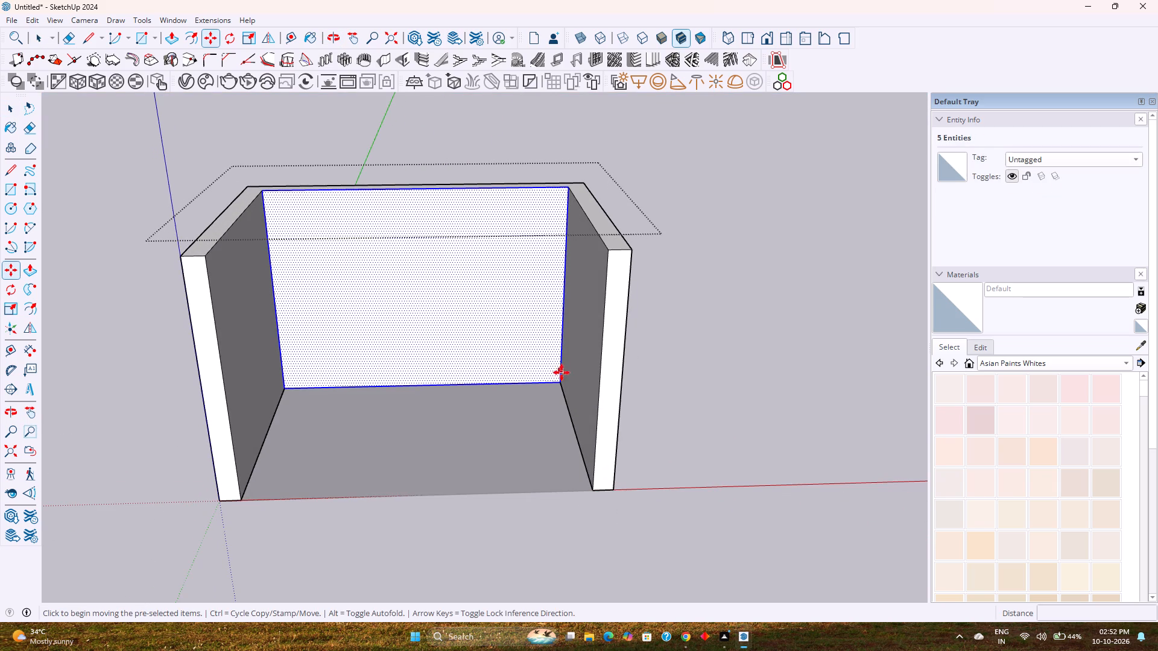
pyautogui.click(561, 380)
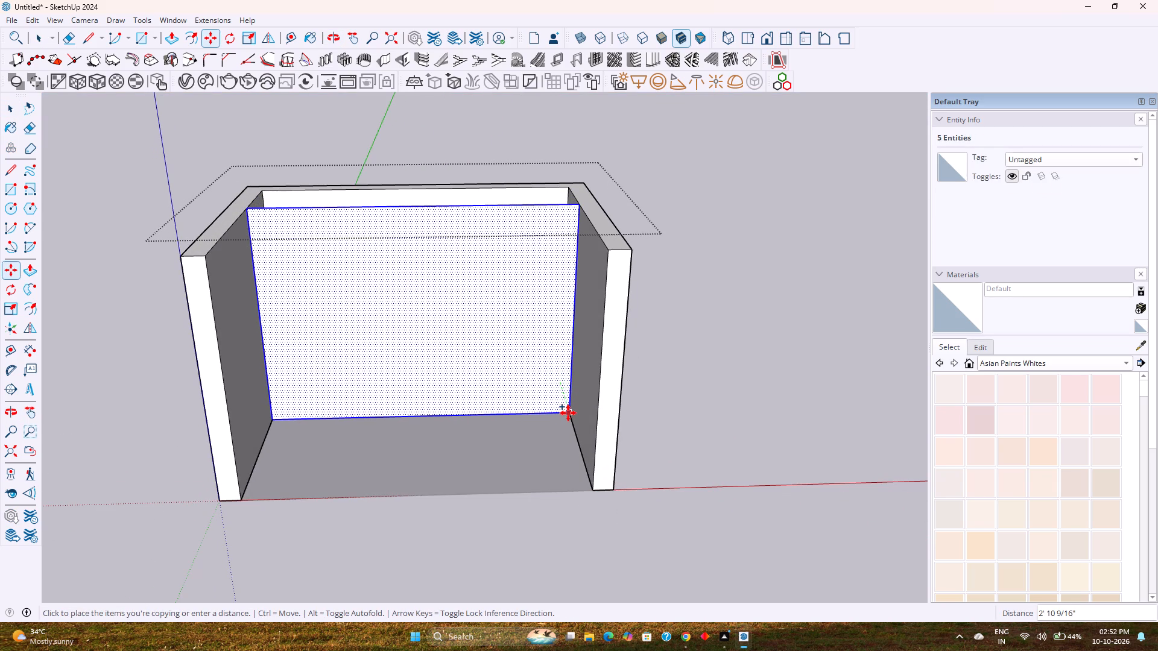
pyautogui.press('space')
pyautogui.press('m')
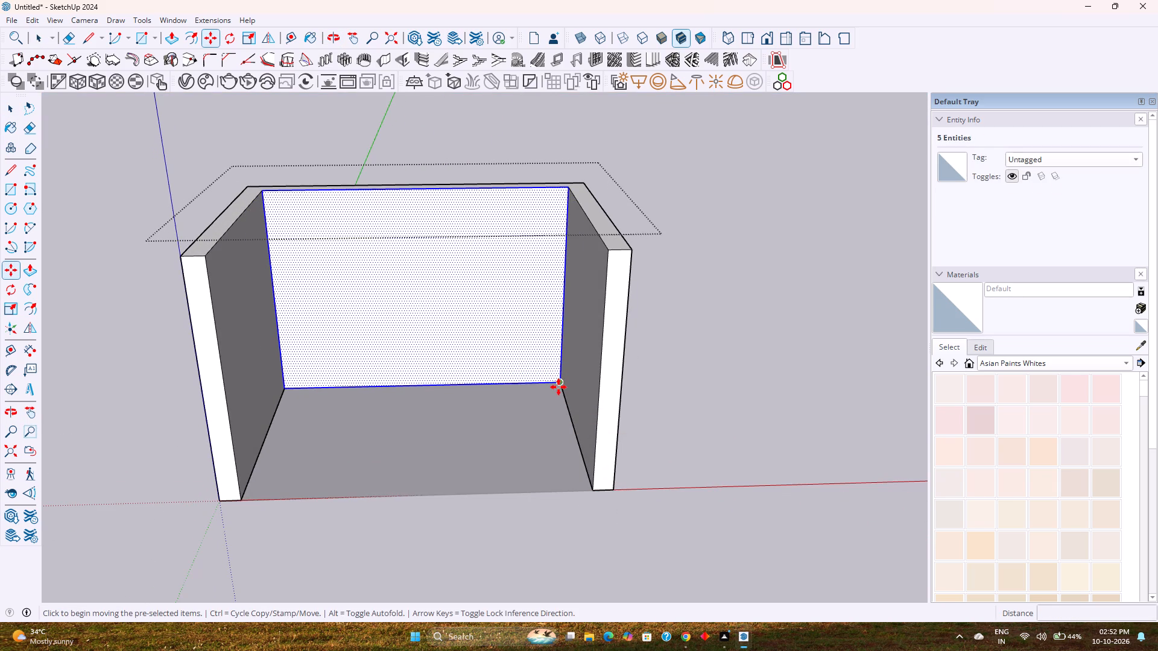
pyautogui.click(558, 387)
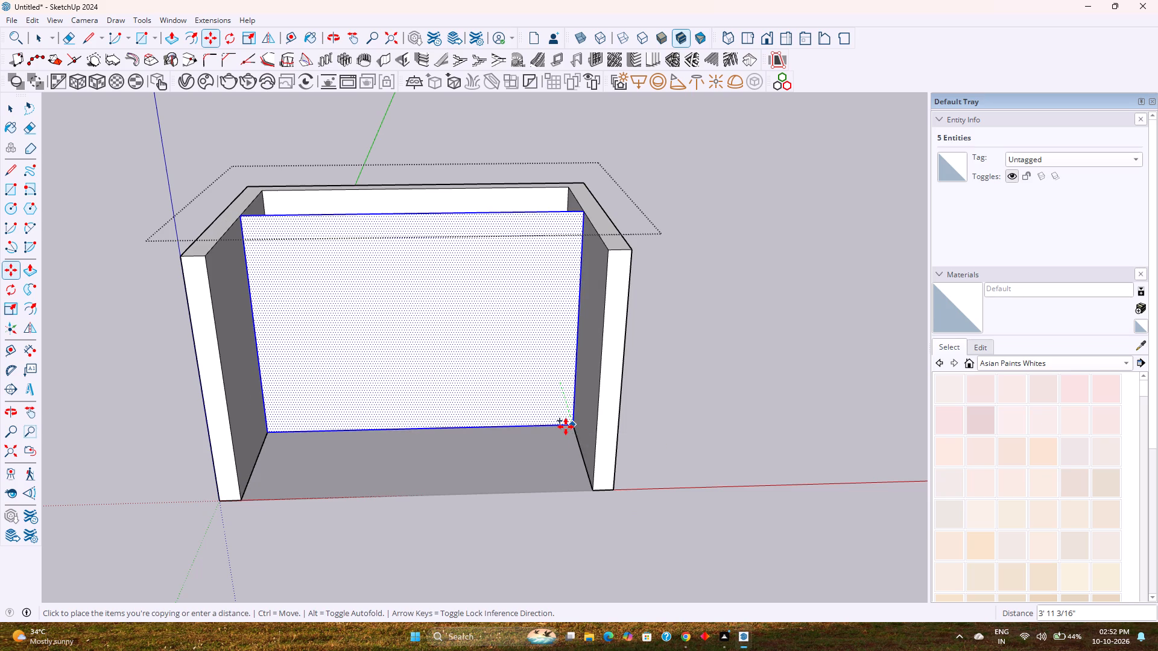
pyautogui.click(566, 427)
pyautogui.press('space')
# Make a group of the copied wall face and its edges.
pyautogui.click(520, 368)
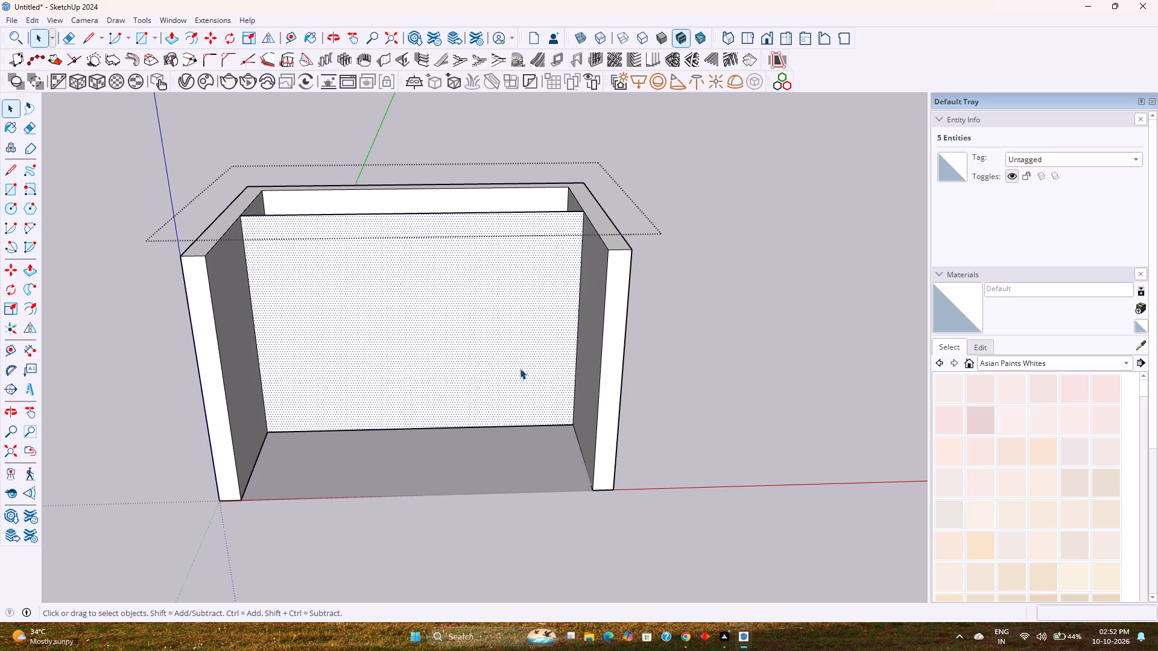
pyautogui.doubleClick(518, 368)
pyautogui.rightClick(517, 367)
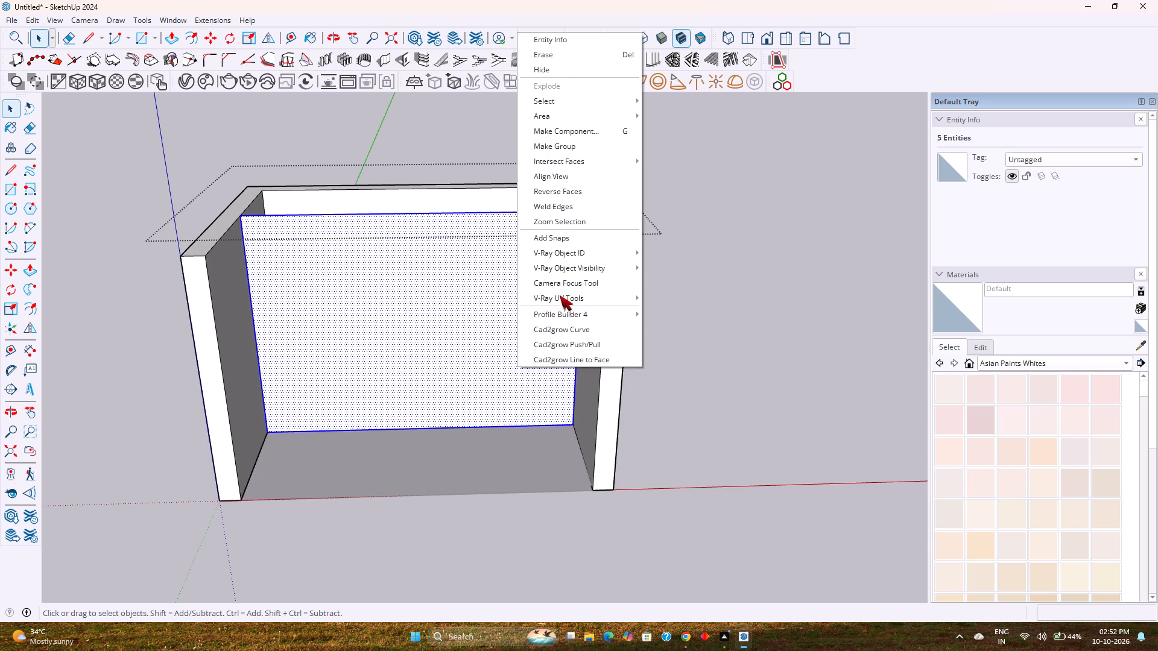
pyautogui.click(549, 152)
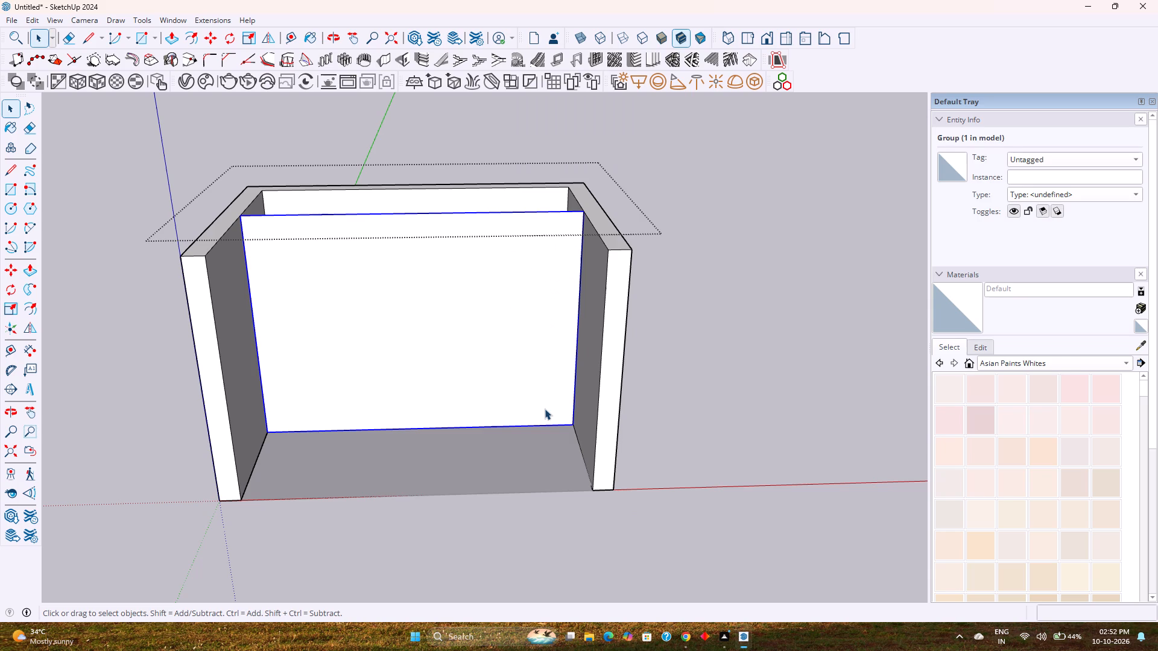
# Move the copied face group back against the back wall, snapping it to the wall's inner top corner.
pyautogui.press('m')
pyautogui.moveTo(622, 415); pyautogui.dragTo(619, 418, button='middle')
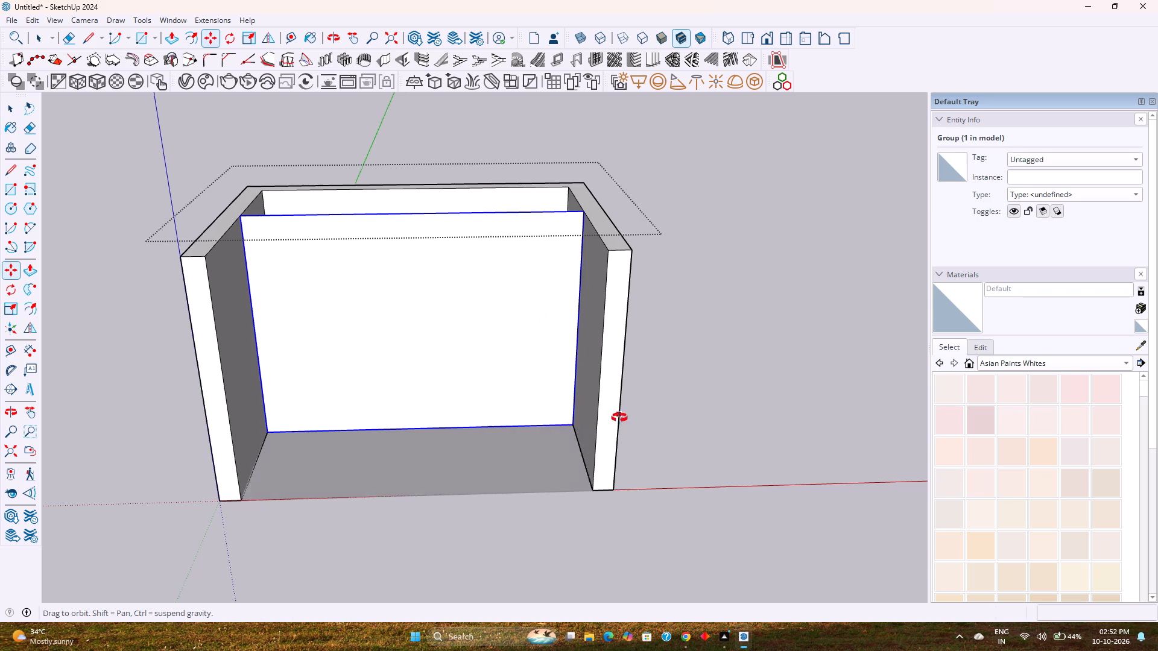
pyautogui.moveTo(619, 418); pyautogui.dragTo(291, 518, button='middle')
pyautogui.click(543, 283)
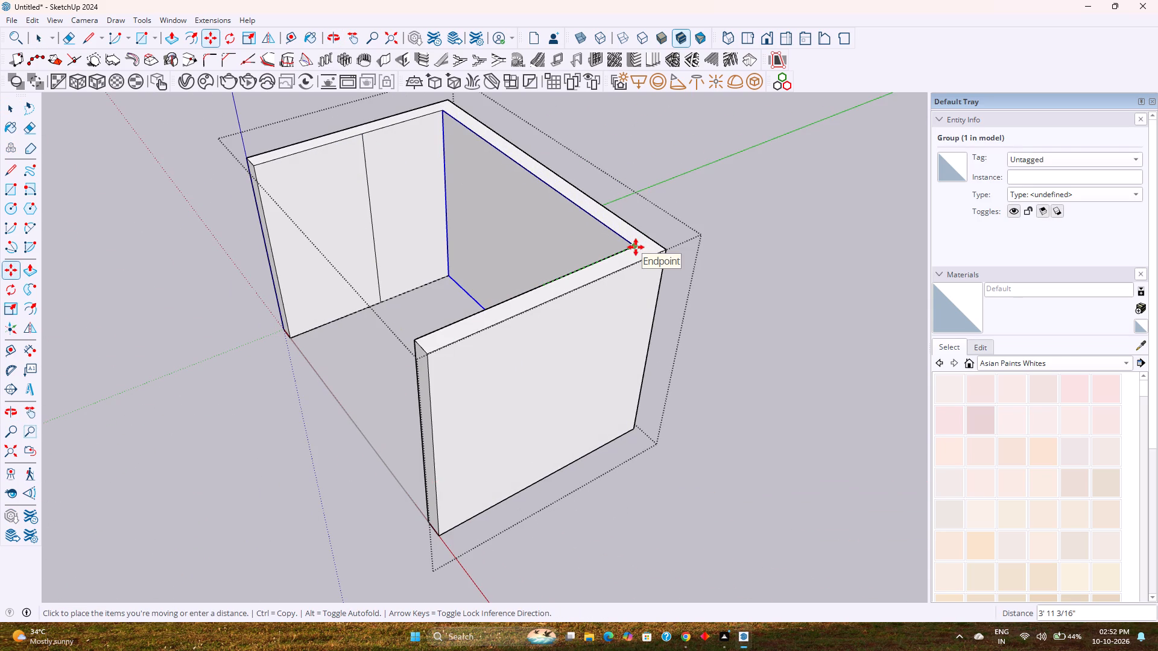
pyautogui.click(636, 247)
pyautogui.press('space')
# Open the back wall panel group and place a vertical guide 6" in from its left side edge with the Tape Measure.
pyautogui.doubleClick(531, 260)
pyautogui.moveTo(426, 296); pyautogui.dragTo(523, 278, button='middle')
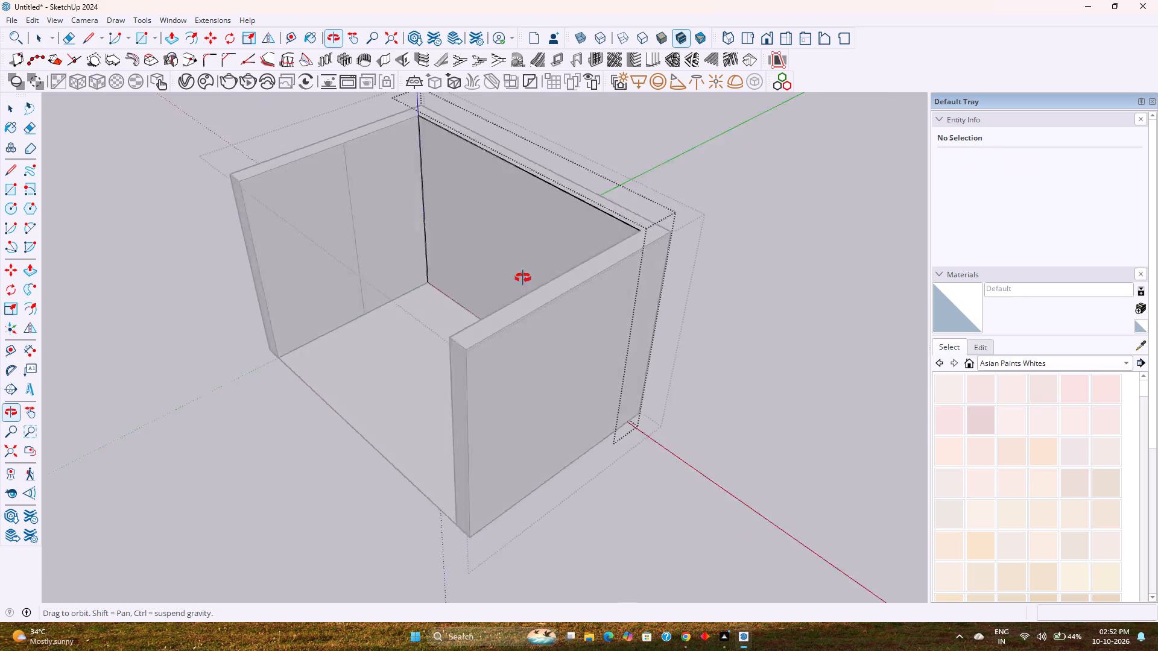
pyautogui.moveTo(523, 278); pyautogui.dragTo(660, 186, button='middle')
pyautogui.scroll(1, 535, 300)
pyautogui.moveTo(541, 300); pyautogui.dragTo(617, 261, button='middle')
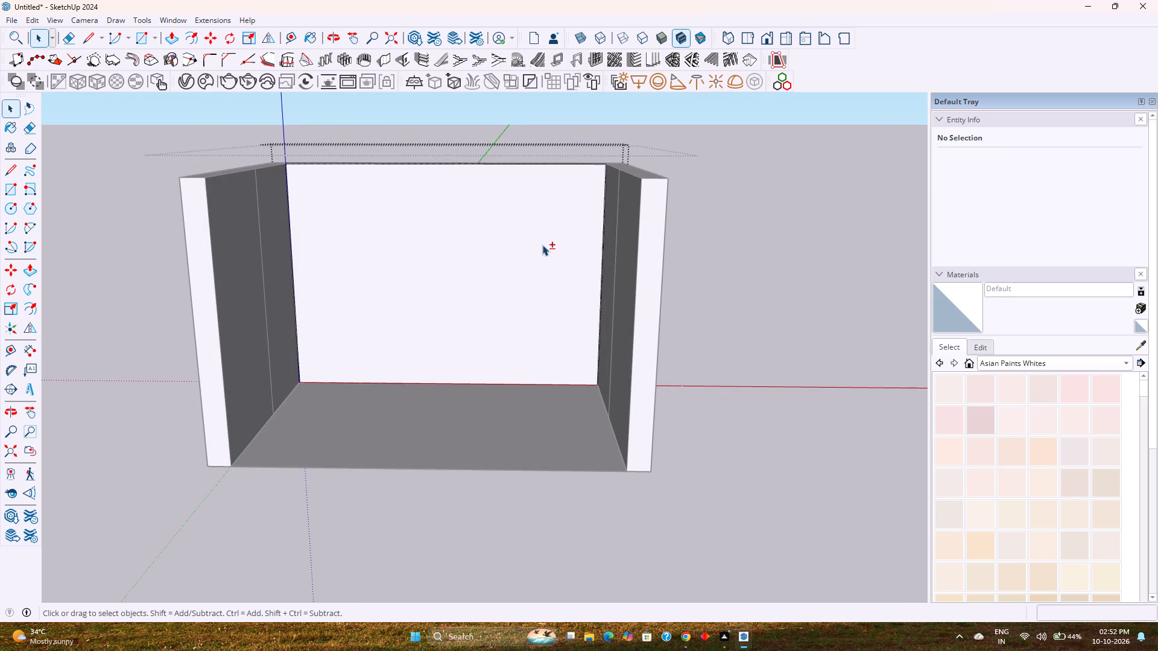
pyautogui.keyDown('shift'); pyautogui.moveTo(542, 250); pyautogui.dragTo(528, 340, button='middle'); pyautogui.keyUp('shift')
pyautogui.moveTo(482, 325); pyautogui.dragTo(519, 302, button='middle')
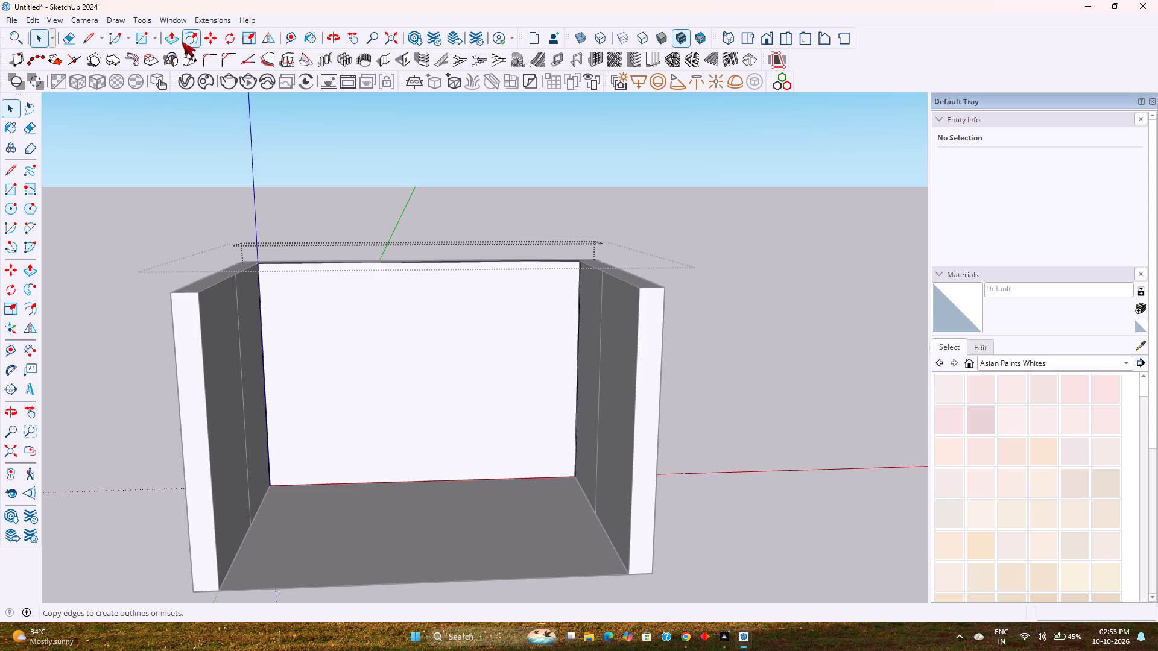
pyautogui.click(288, 40)
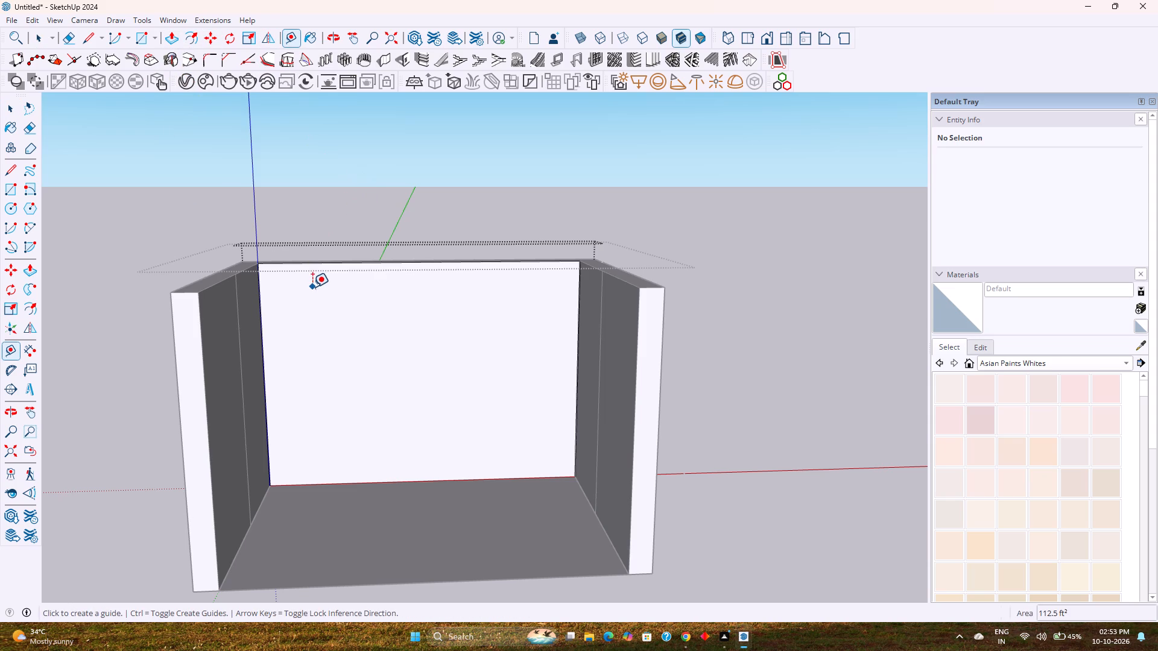
pyautogui.scroll(4, 312, 287)
pyautogui.scroll(1, 232, 331)
pyautogui.click(236, 318)
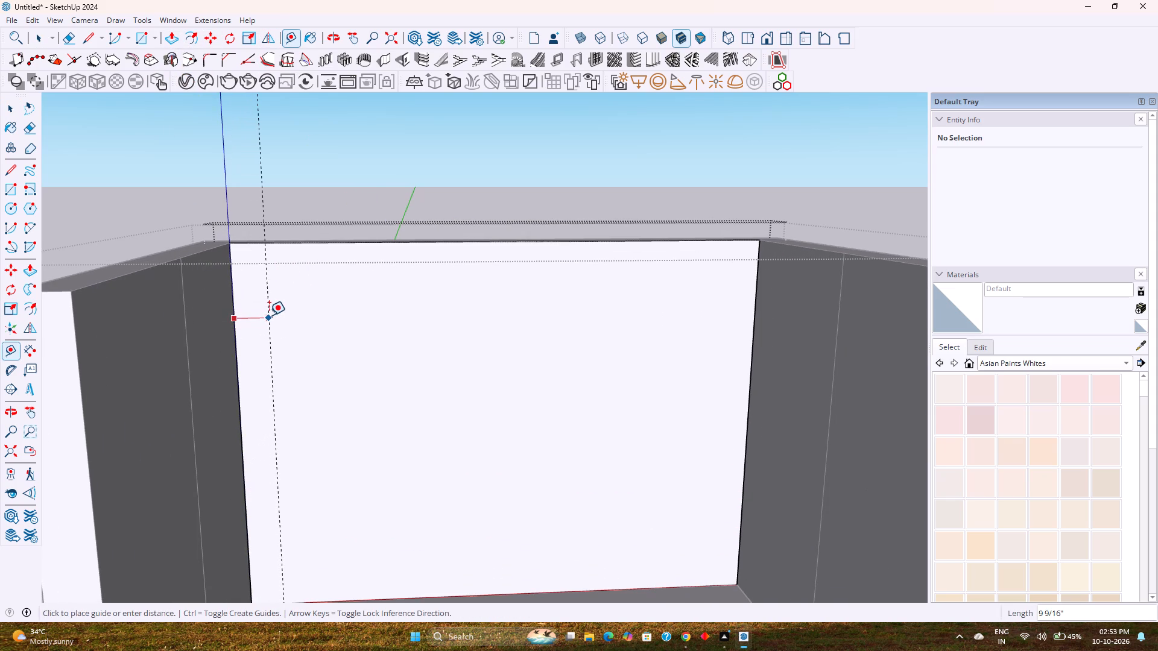
pyautogui.press('6')
pyautogui.press('Return')
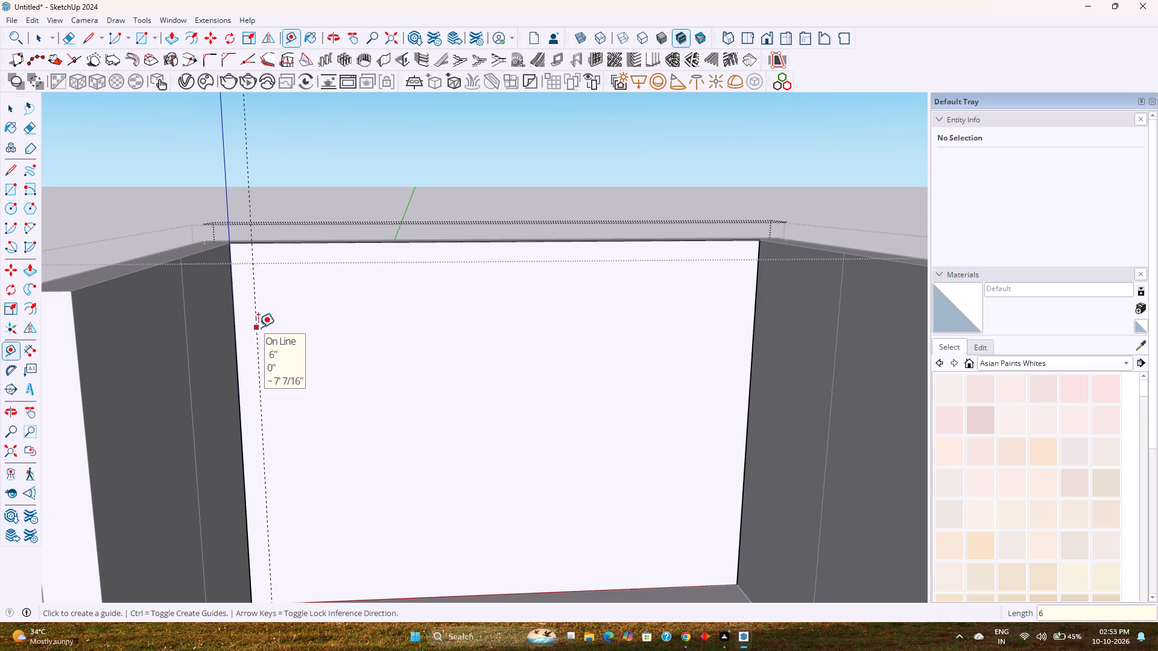
# Place a horizontal guide 8" below the back panel's top edge.
pyautogui.click(332, 242)
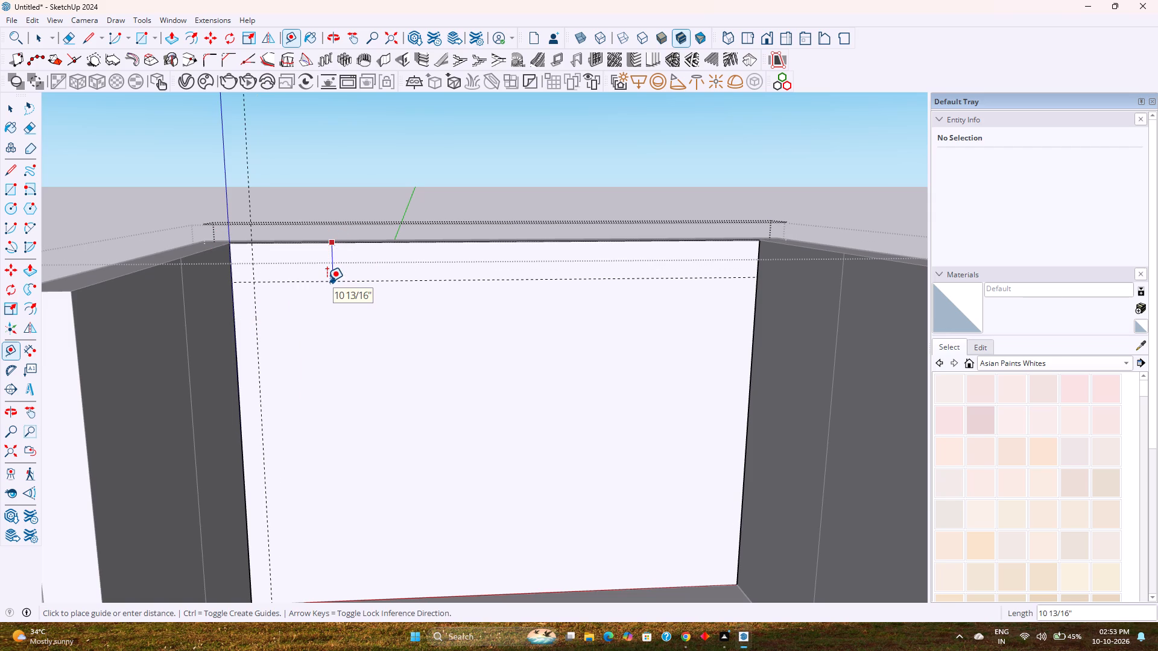
pyautogui.press('8')
pyautogui.press('Return')
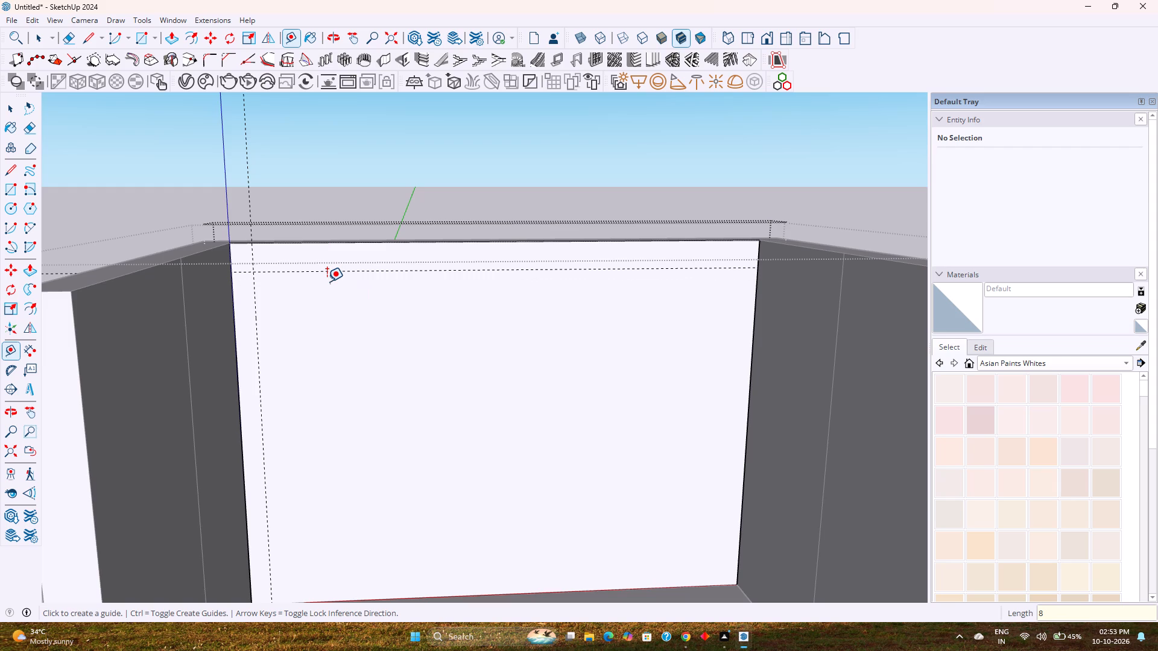
# Place a second vertical guide on the back panel, 1'2" further in from the existing vertical guide.
pyautogui.click(256, 347)
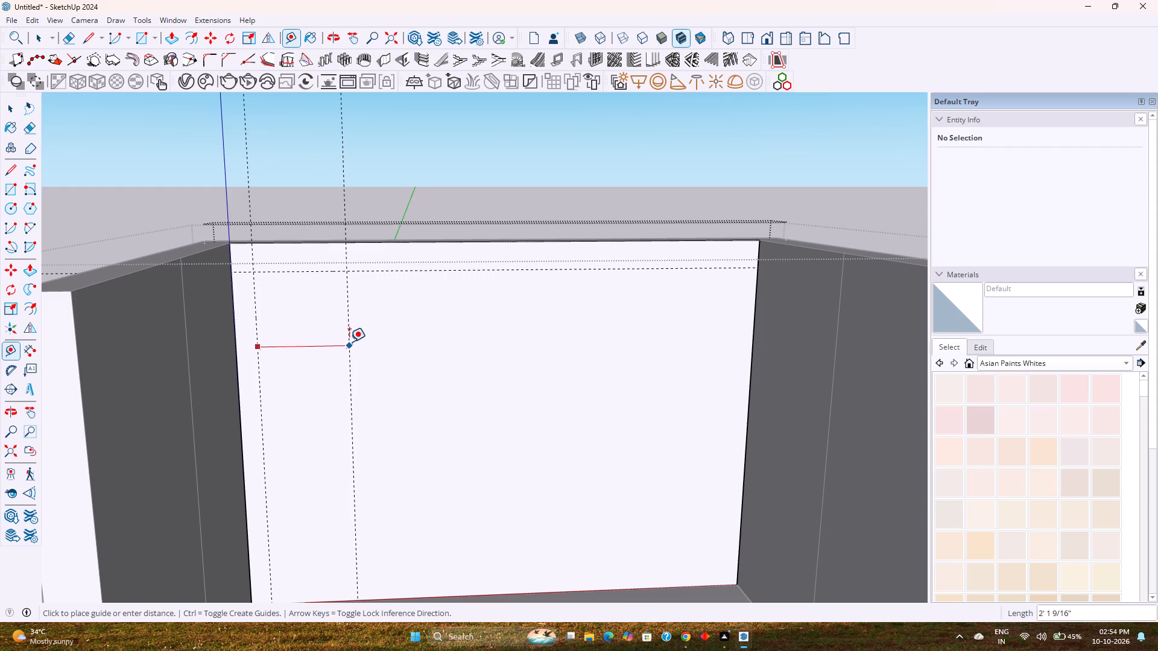
pyautogui.write('1\'2"')
pyautogui.press('Return')
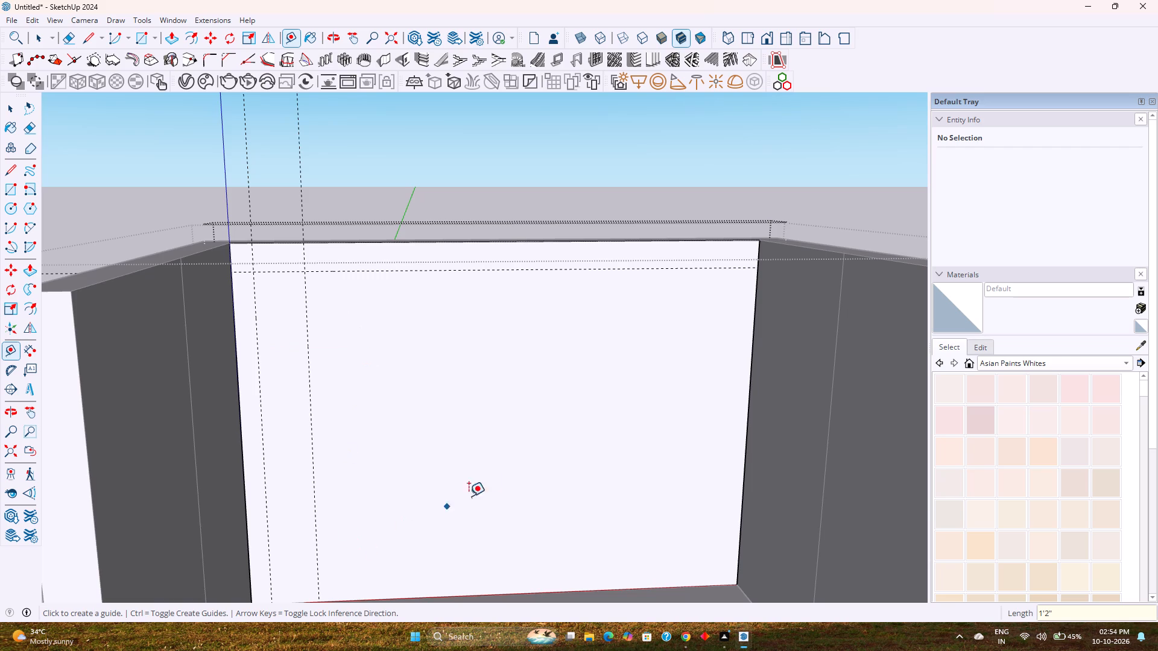
# Place a horizontal guide 4" above the back panel's bottom edge.
pyautogui.moveTo(482, 487); pyautogui.dragTo(449, 430, button='middle')
pyautogui.scroll(-2, 449, 430)
pyautogui.click(411, 573)
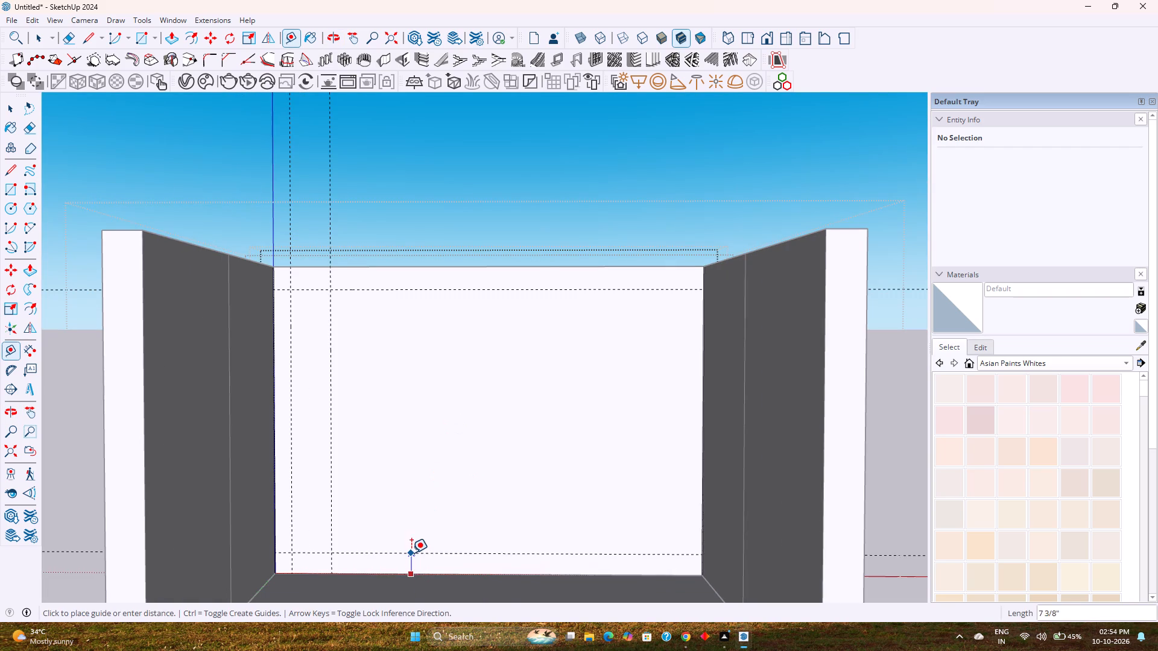
pyautogui.press('4')
pyautogui.press('Return')
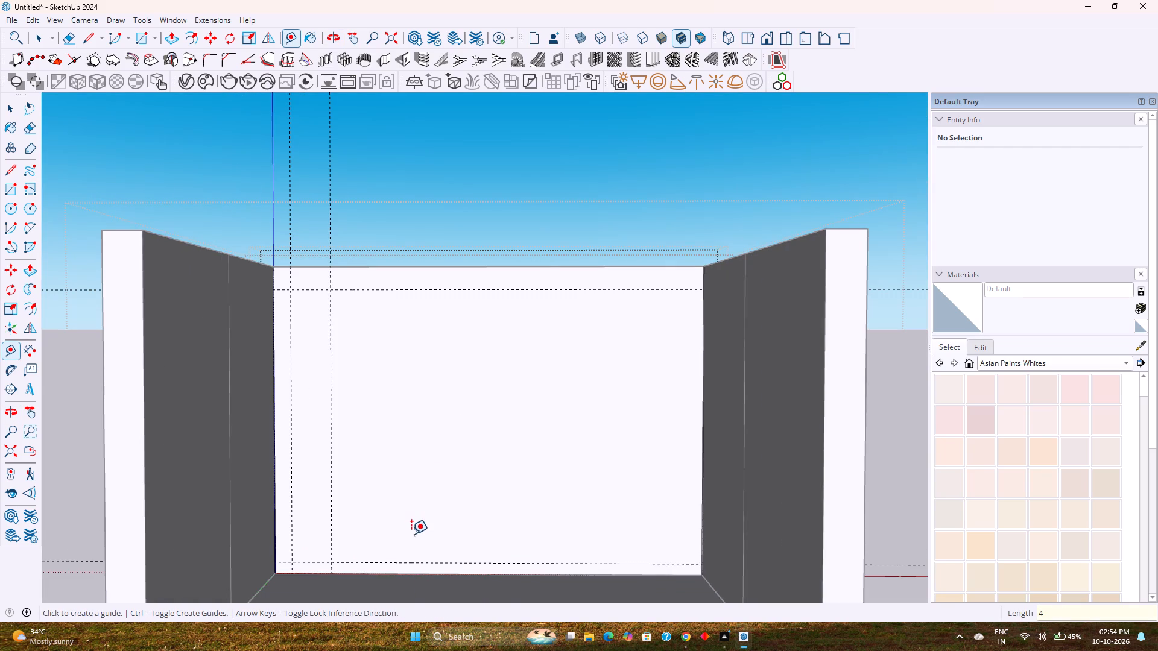
# Check the height between the upper and lower horizontal guides with a temporary dimension along the second vertical guide.
pyautogui.click(32, 356)
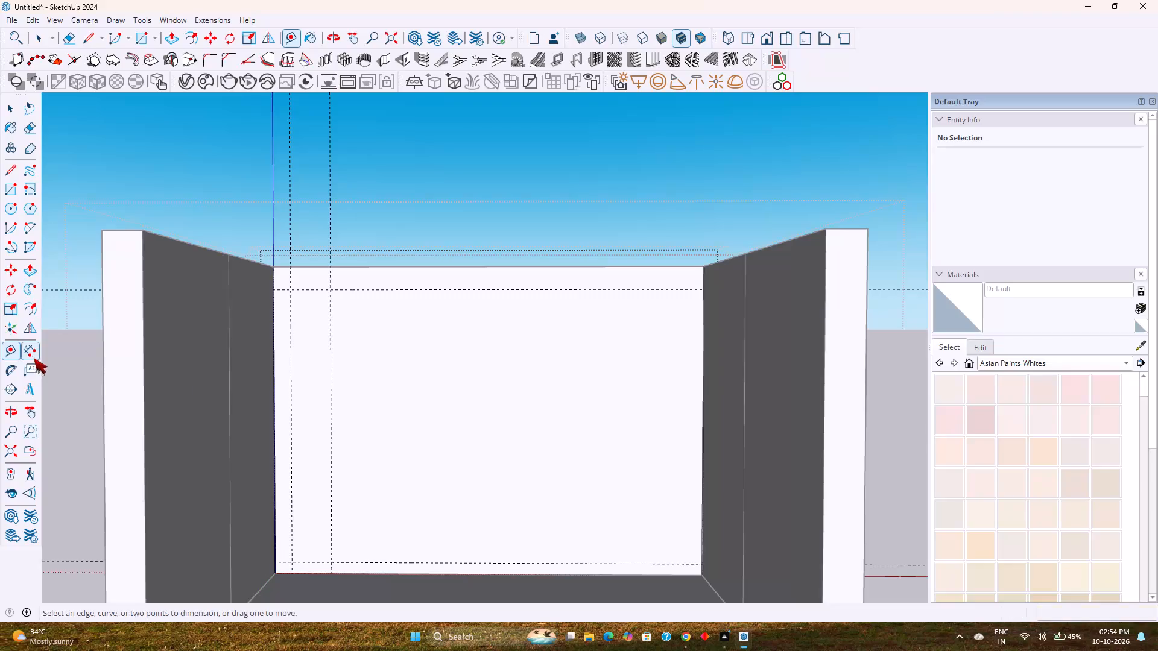
pyautogui.click(331, 562)
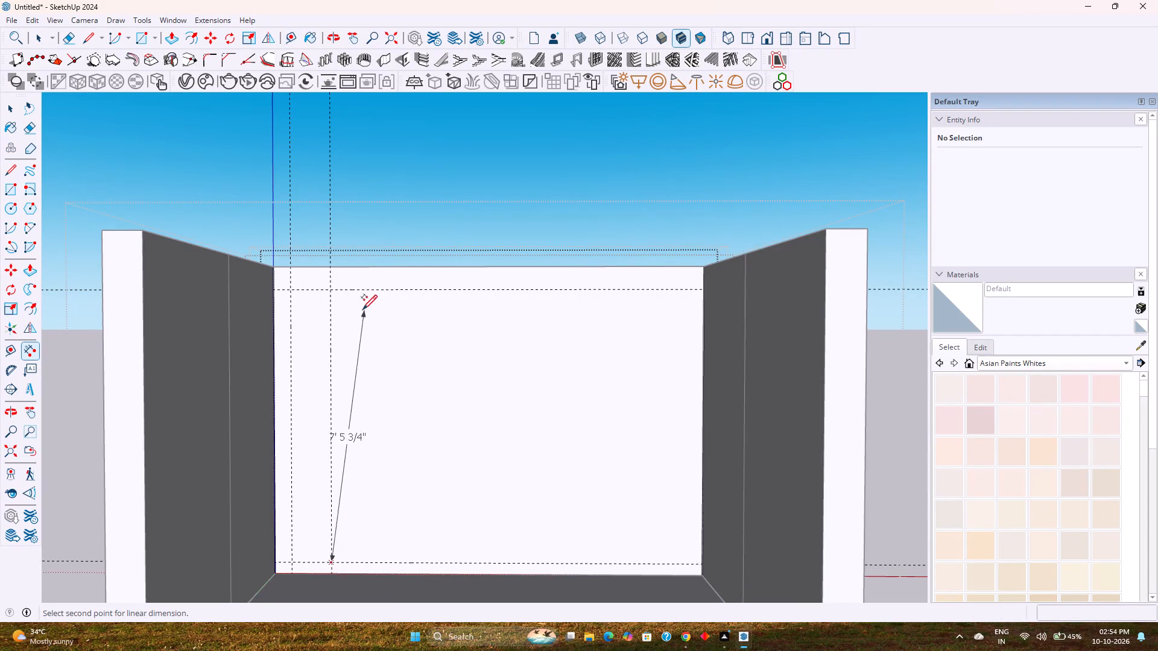
pyautogui.click(331, 288)
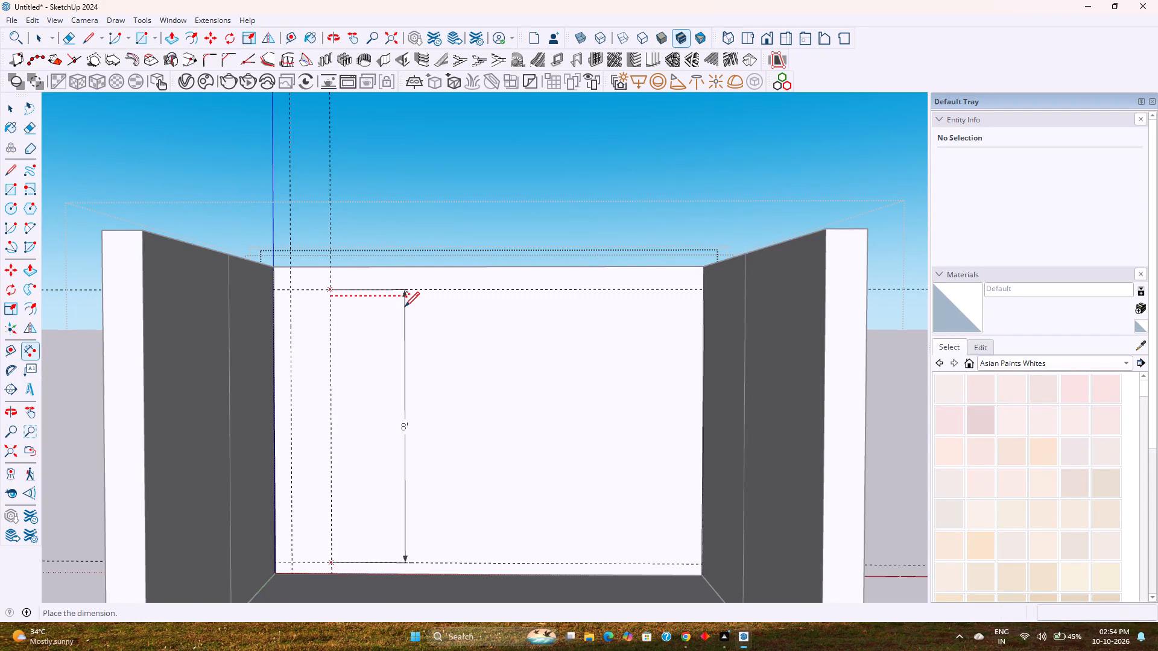
pyautogui.press('Escape')
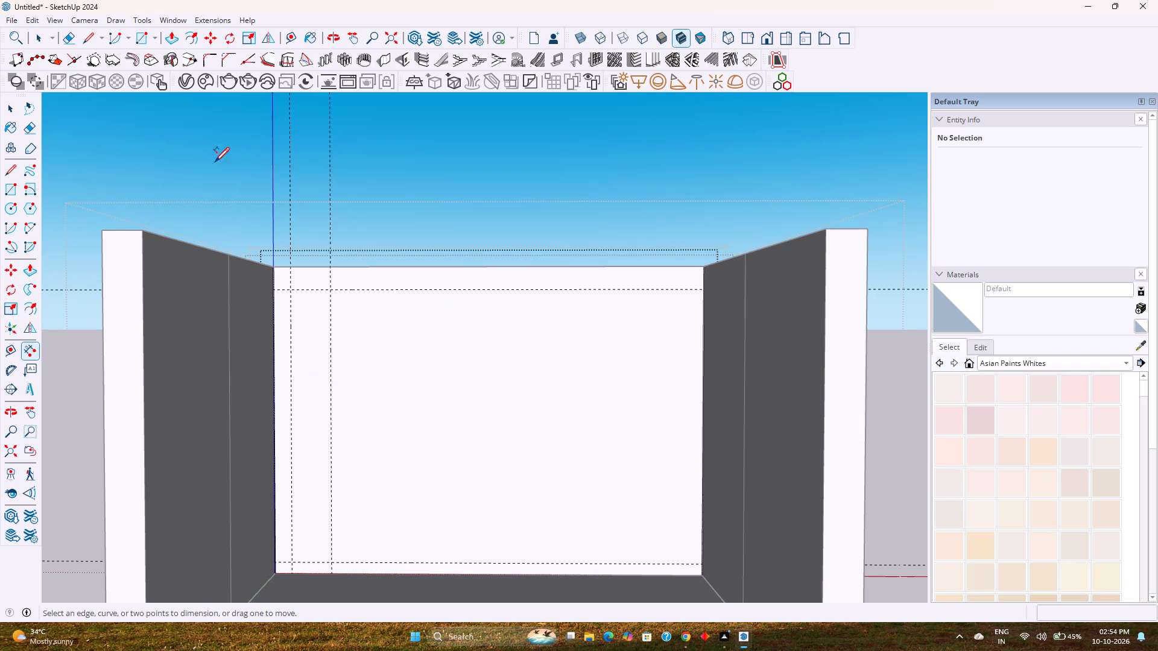
# Draw a tall rectangle on the back panel between the two vertical guides, from the upper to the lower horizontal guide.
pyautogui.click(144, 35)
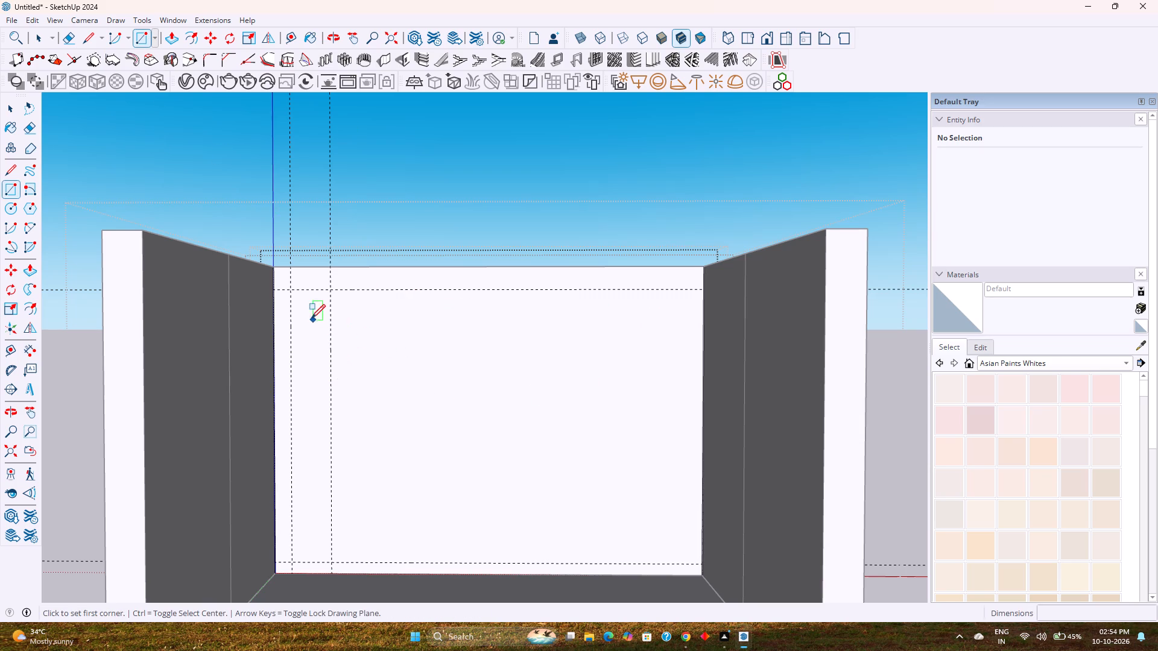
pyautogui.click(293, 290)
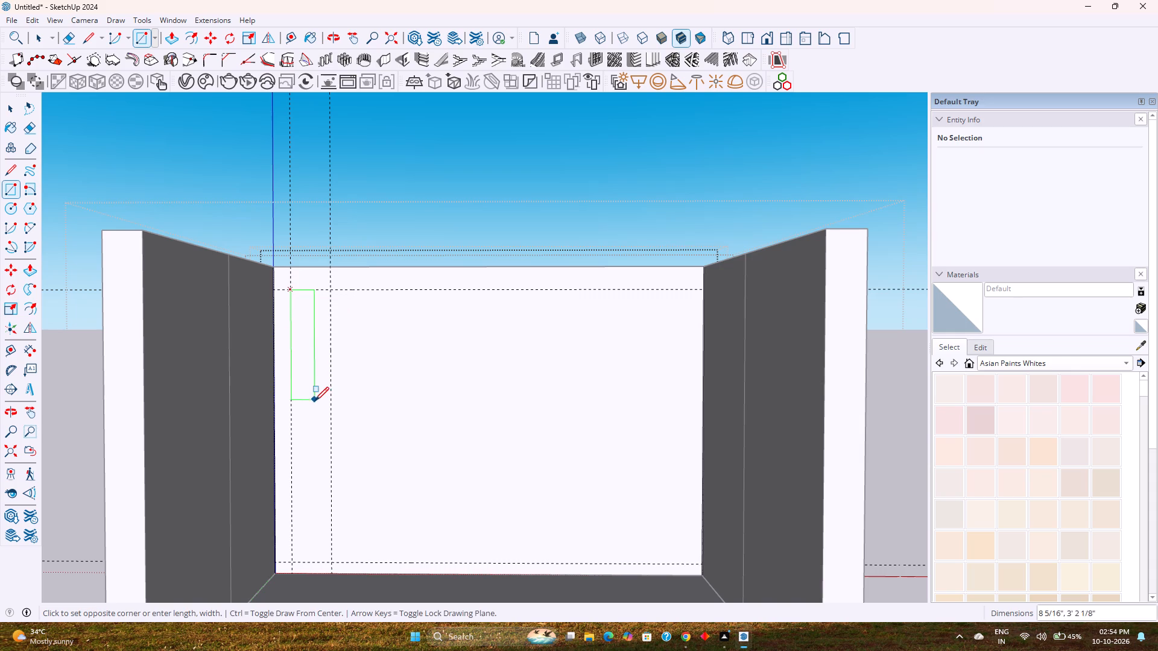
pyautogui.click(330, 562)
pyautogui.press('space')
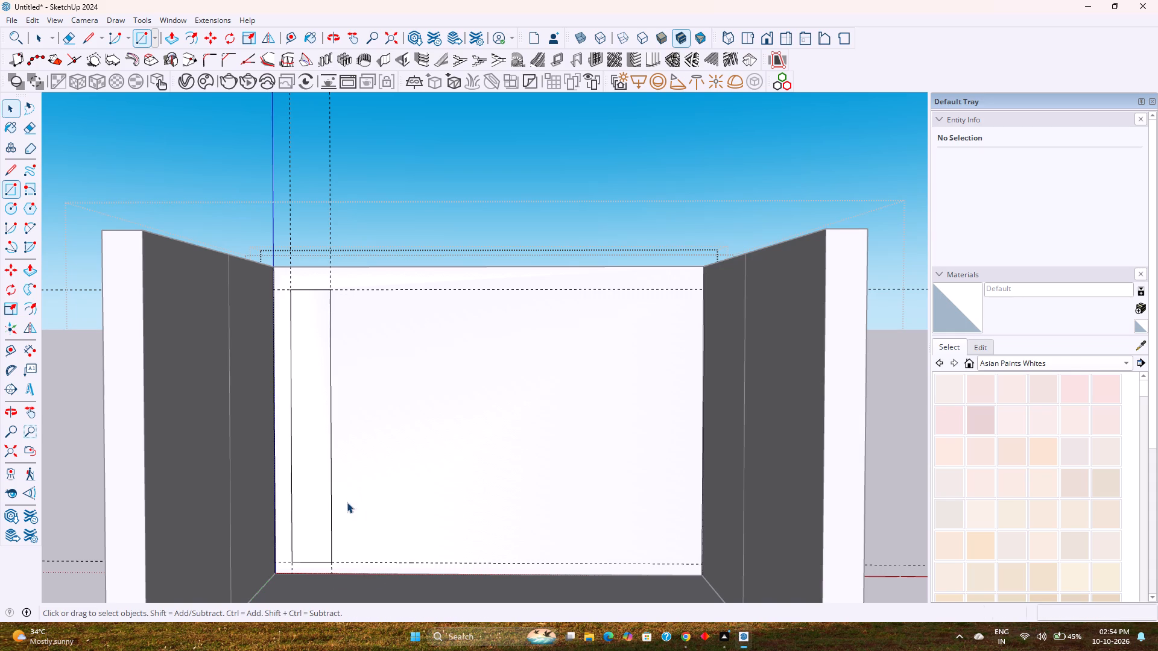
# Make a group of the tall rectangle's face and edges, and open that group for editing.
pyautogui.doubleClick(320, 485)
pyautogui.rightClick(320, 484)
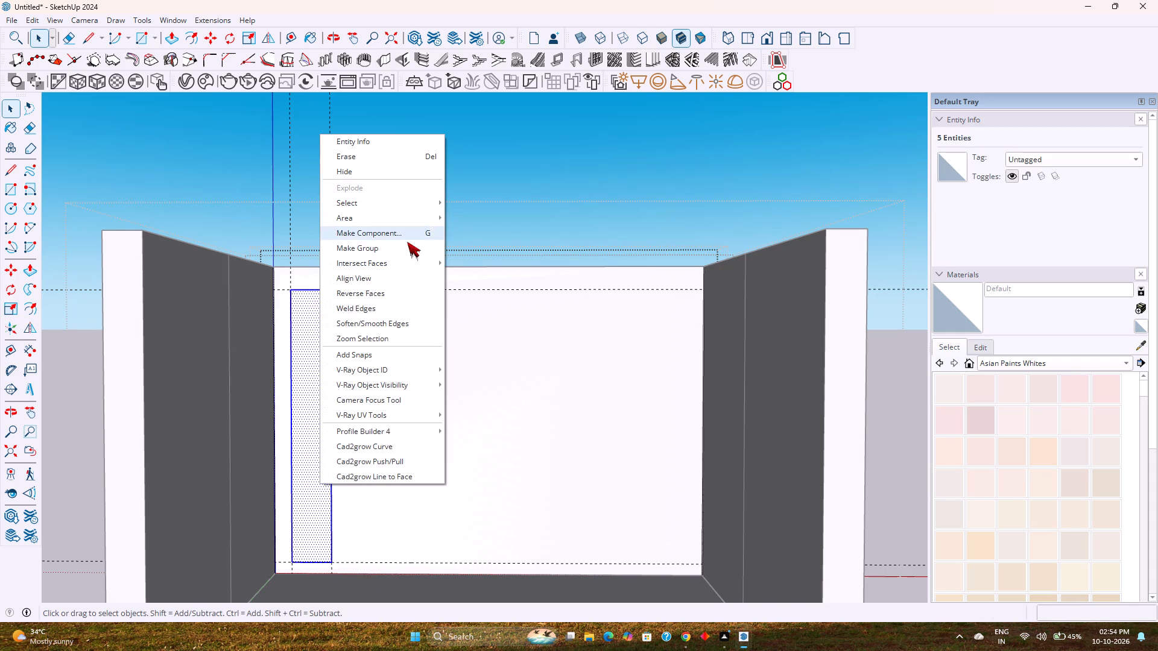
pyautogui.click(403, 244)
pyautogui.doubleClick(317, 339)
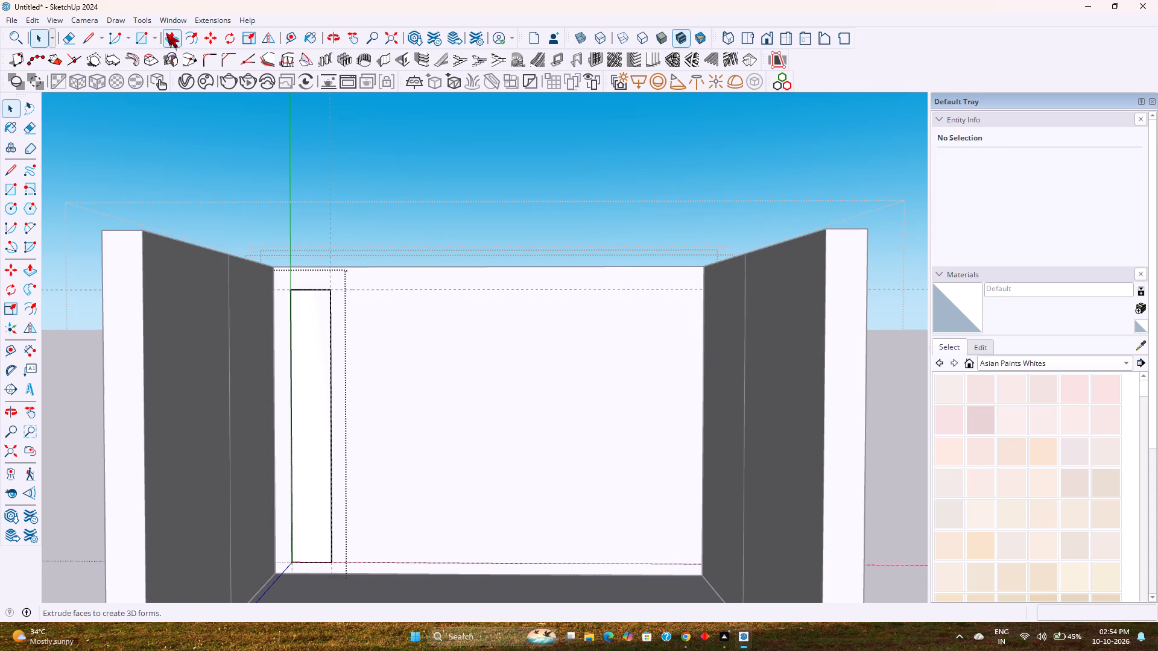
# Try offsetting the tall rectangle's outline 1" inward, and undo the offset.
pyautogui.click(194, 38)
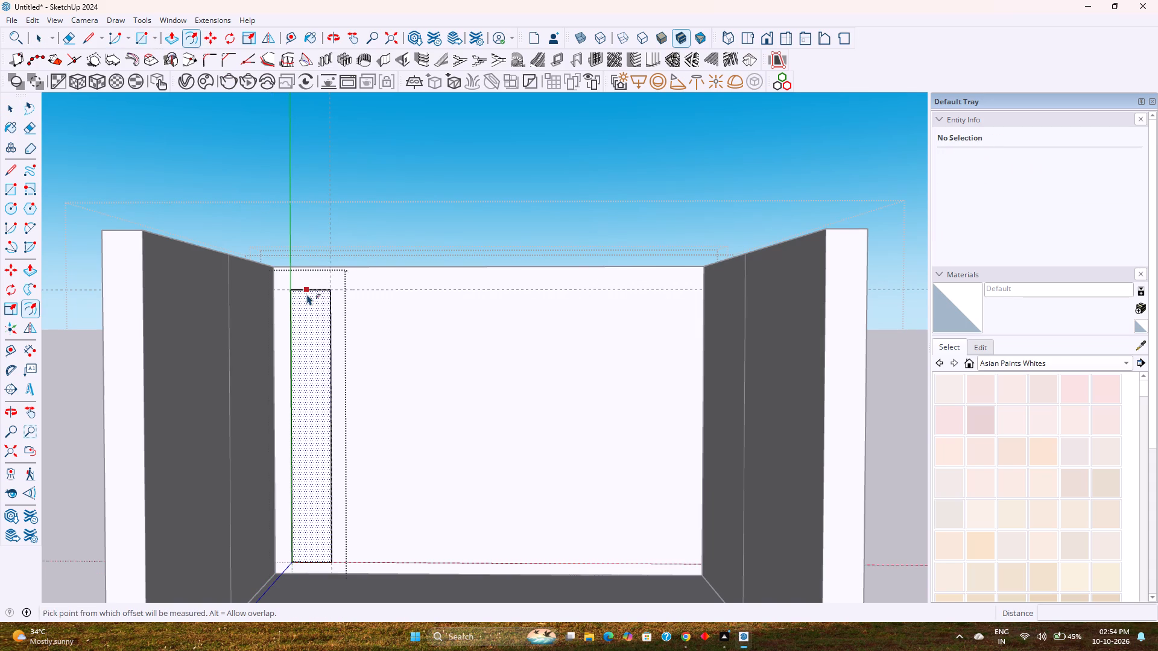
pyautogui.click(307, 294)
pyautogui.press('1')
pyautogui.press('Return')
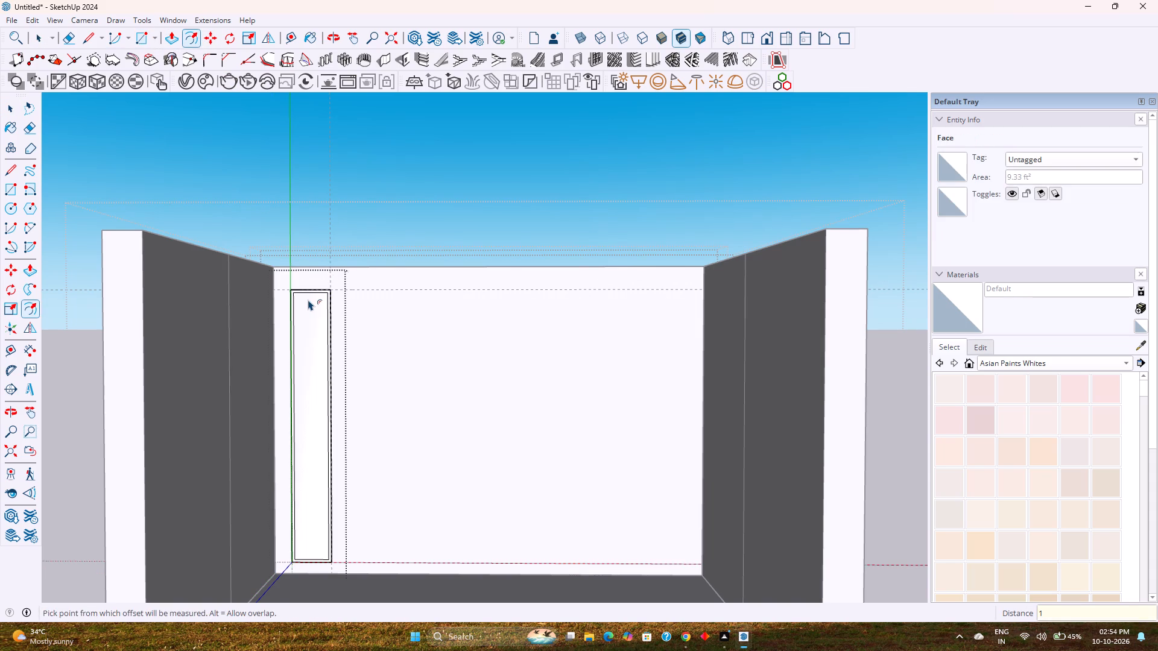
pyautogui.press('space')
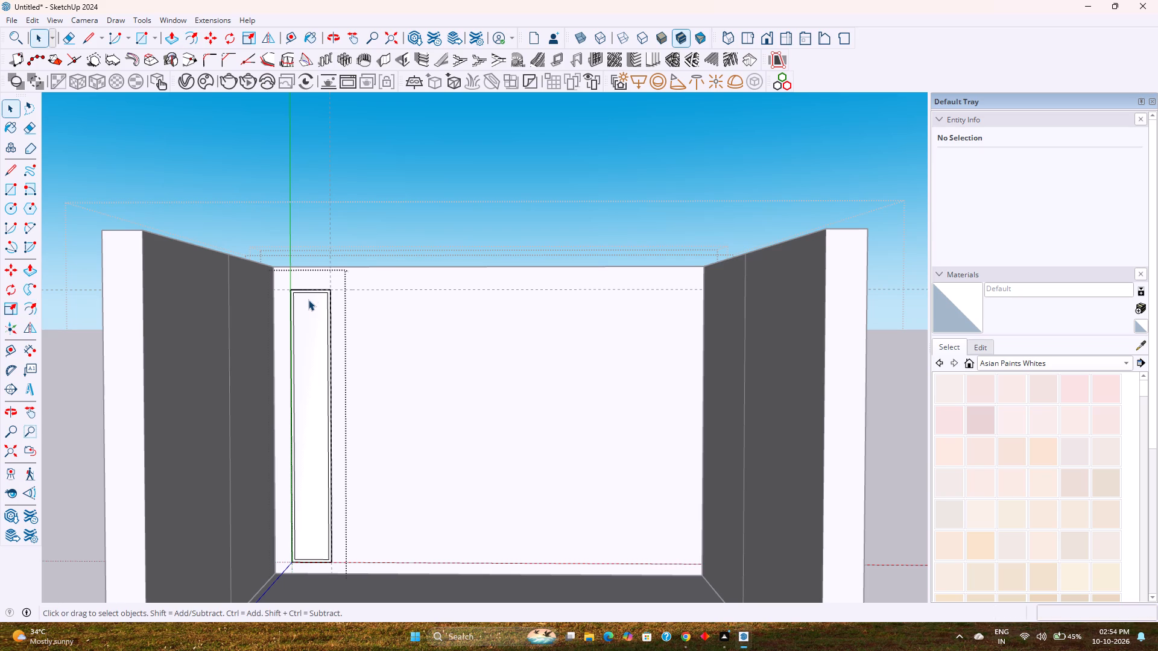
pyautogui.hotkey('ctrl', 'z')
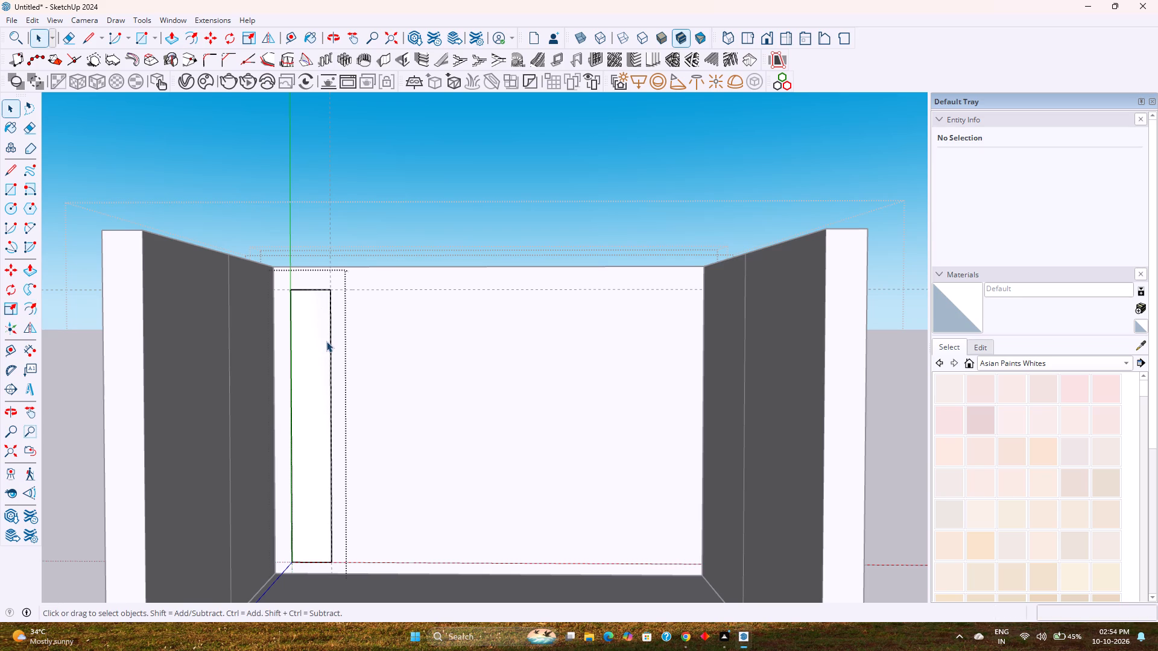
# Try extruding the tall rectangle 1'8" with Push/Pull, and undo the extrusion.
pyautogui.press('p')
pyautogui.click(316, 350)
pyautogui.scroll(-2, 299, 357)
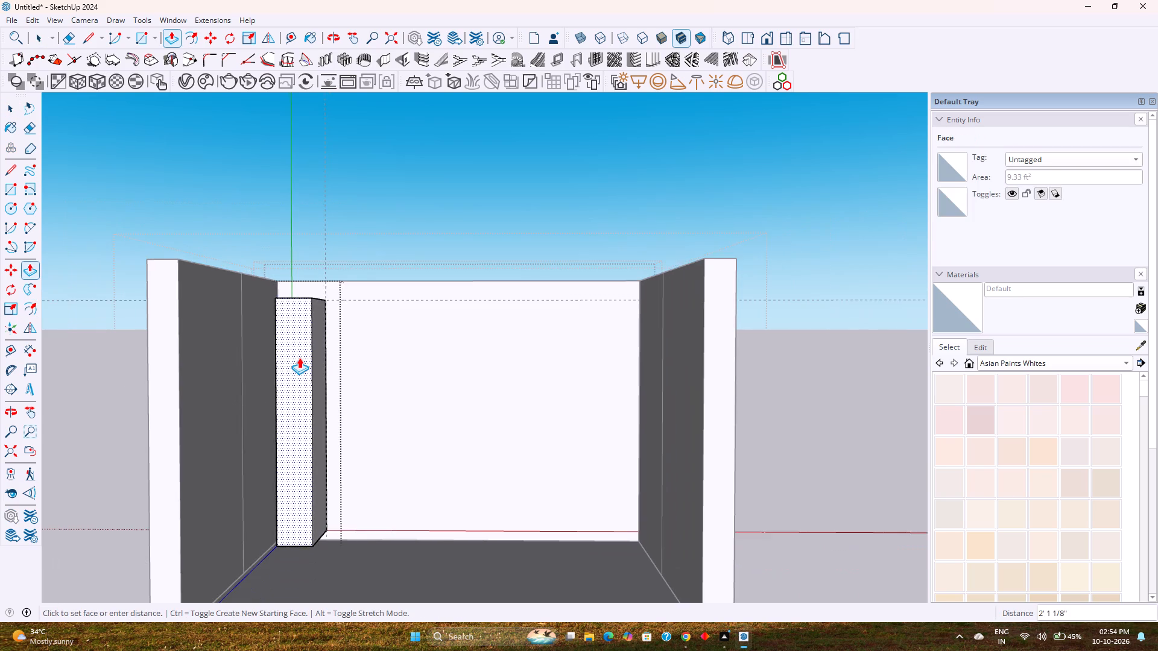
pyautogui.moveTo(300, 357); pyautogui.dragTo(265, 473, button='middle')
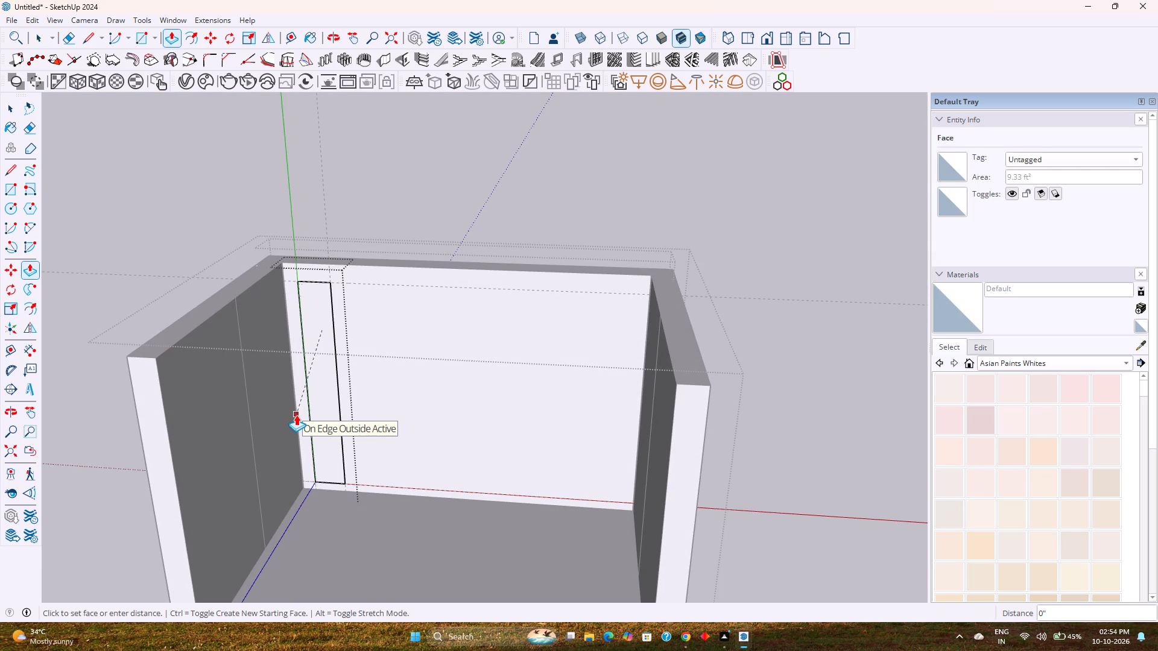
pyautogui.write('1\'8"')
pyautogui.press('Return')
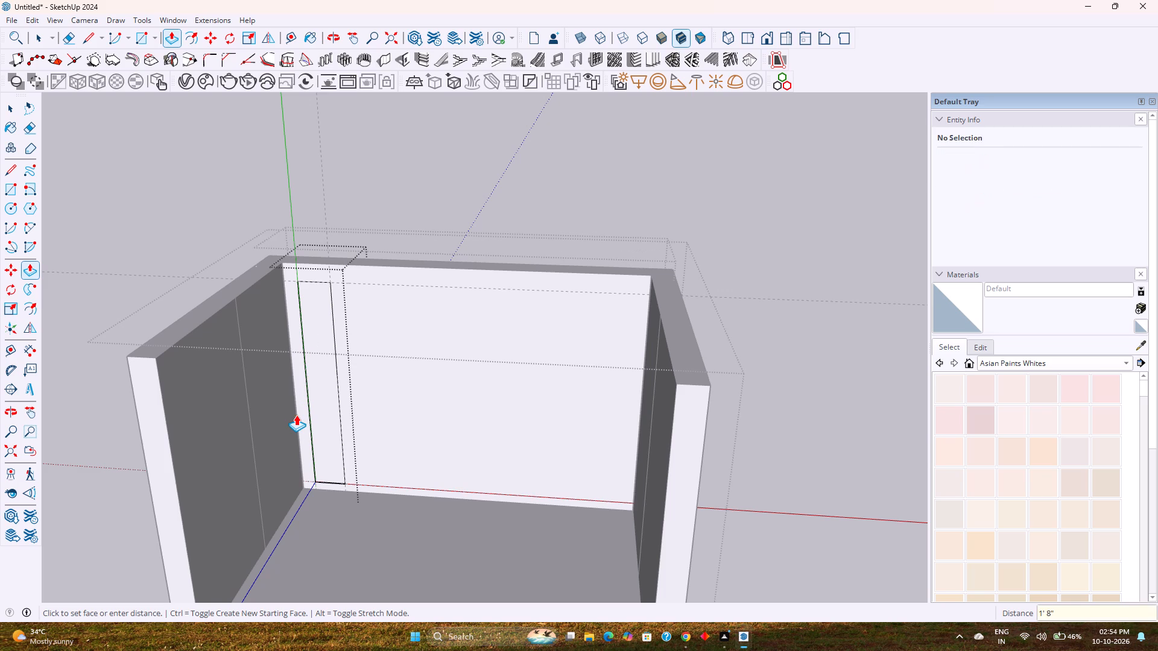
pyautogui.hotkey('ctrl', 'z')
# Extrude the tall rectangle 1'8" out from the back wall into the room.
pyautogui.click(321, 404)
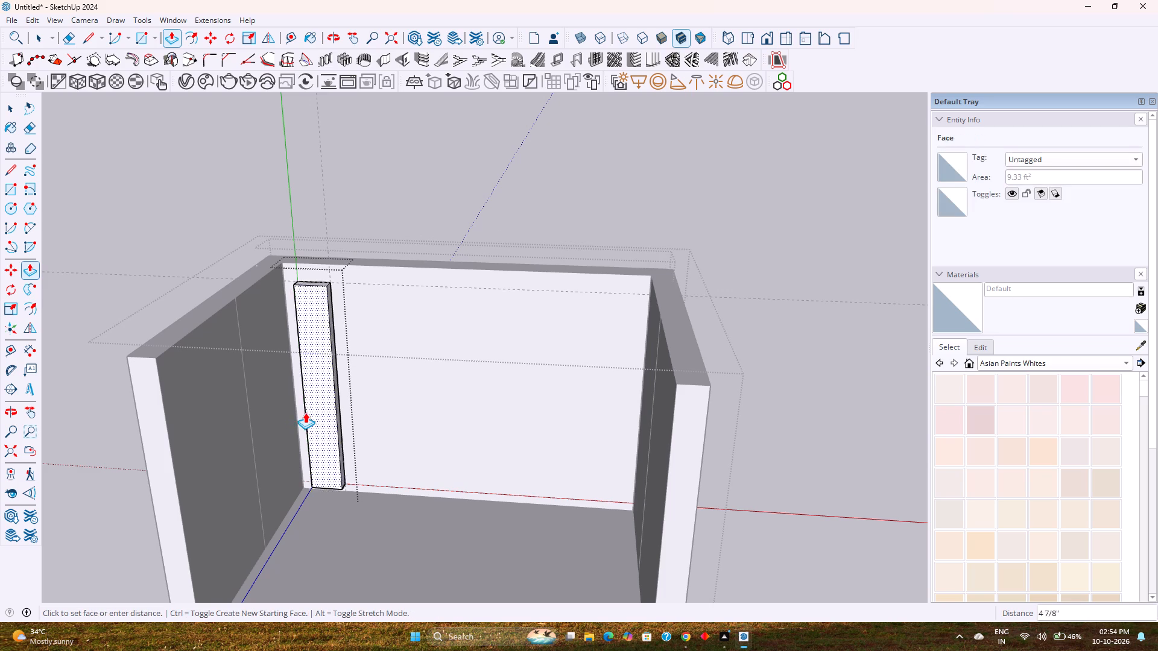
pyautogui.write('1\'8"')
pyautogui.press('Return')
pyautogui.press('space')
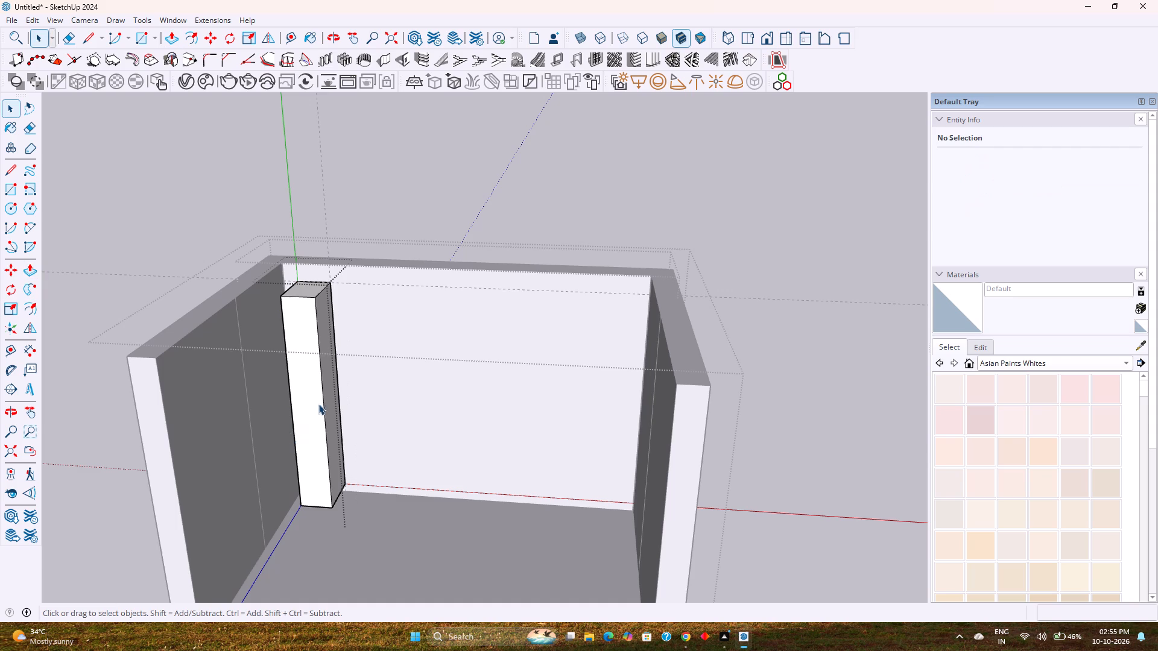
# Offset the outline of the tall box's front face 1" inward.
pyautogui.moveTo(325, 395); pyautogui.dragTo(373, 428, button='middle')
pyautogui.scroll(1, 270, 438)
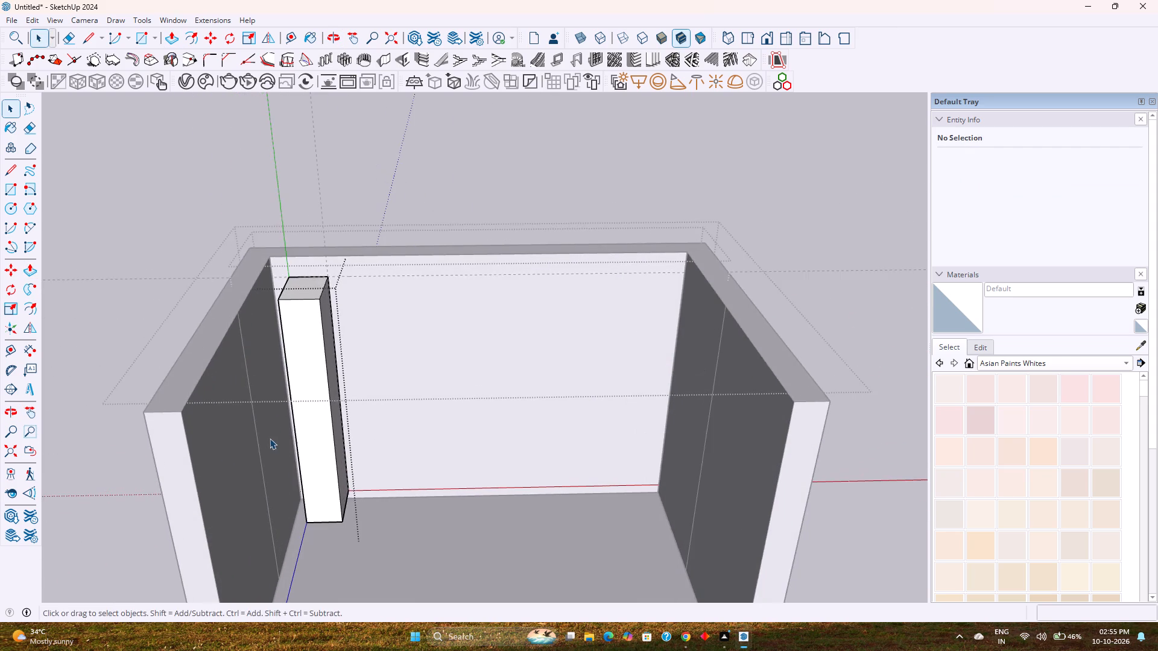
pyautogui.moveTo(270, 438); pyautogui.dragTo(251, 401, button='middle')
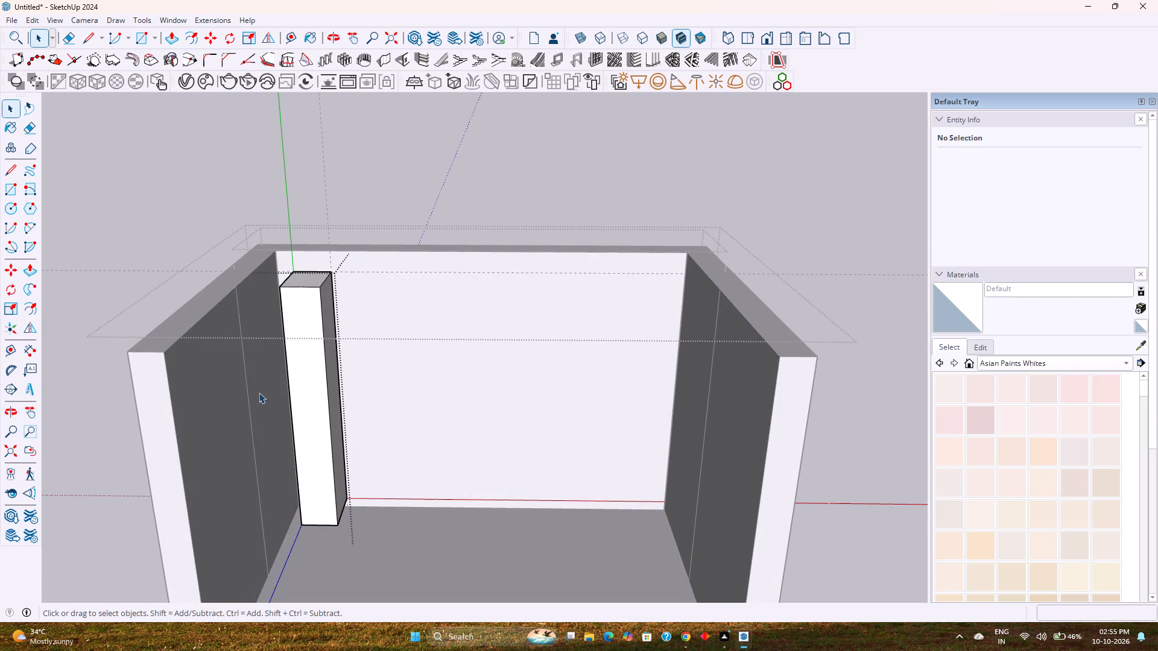
pyautogui.scroll(4, 285, 298)
pyautogui.moveTo(306, 288); pyautogui.dragTo(318, 274, button='middle')
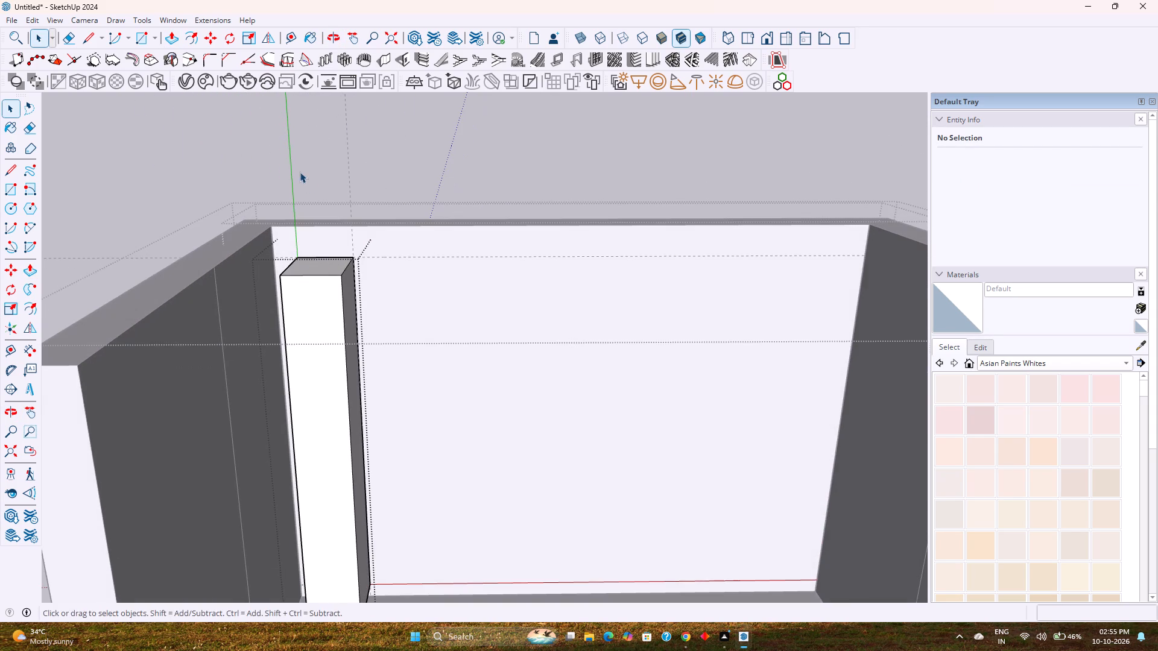
pyautogui.click(195, 38)
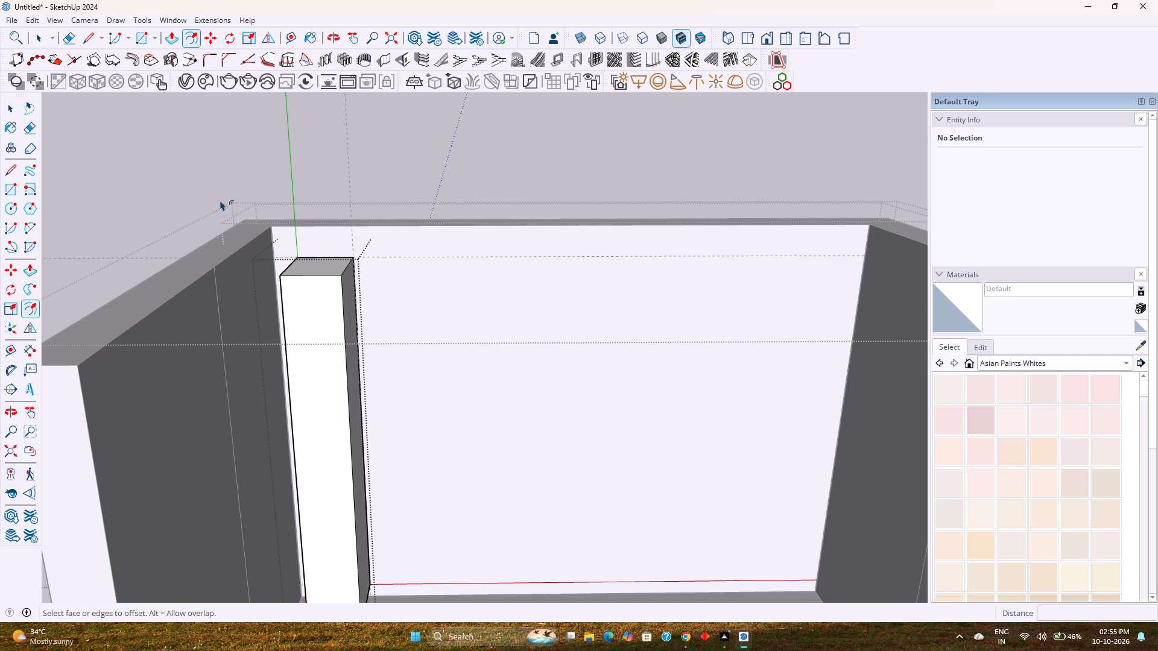
pyautogui.click(323, 293)
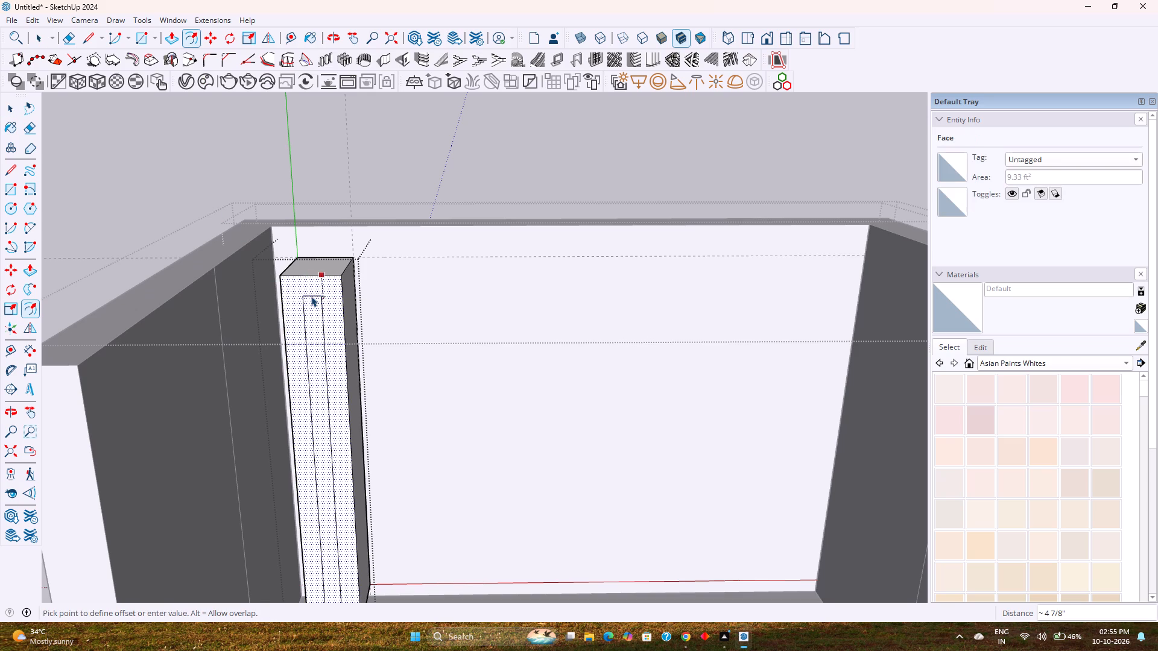
pyautogui.press('1')
pyautogui.press('Return')
# Push the inner front face 1'7" back to hollow out the tall box, and close its group.
pyautogui.press('p')
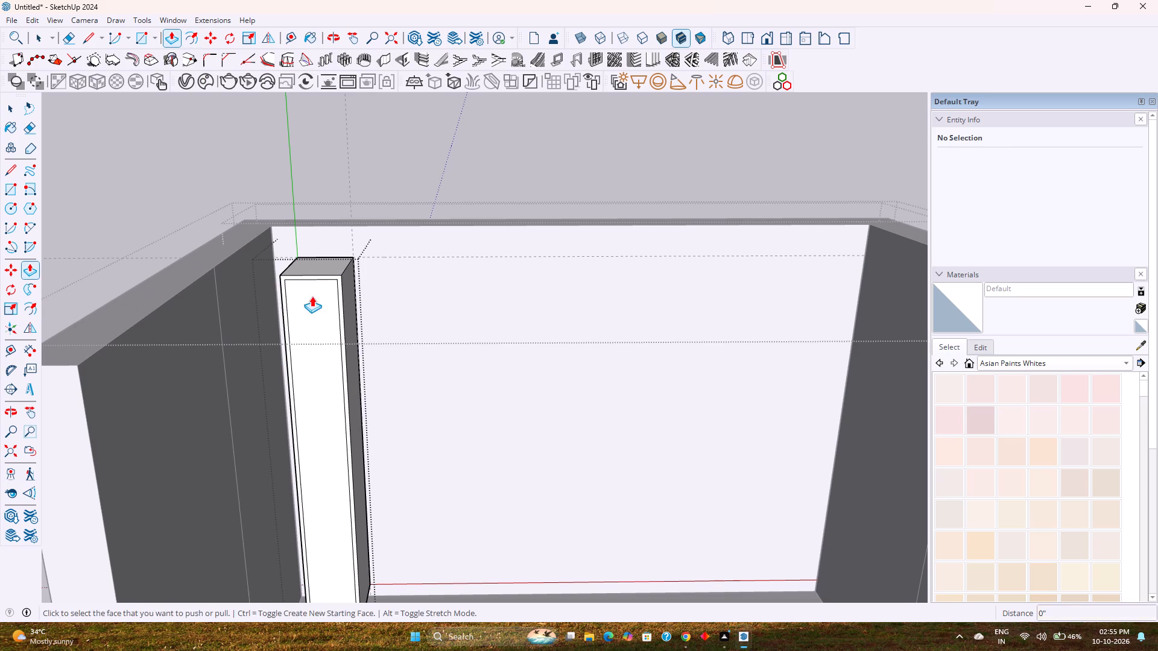
pyautogui.click(315, 335)
pyautogui.write('1\'7"')
pyautogui.press('Return')
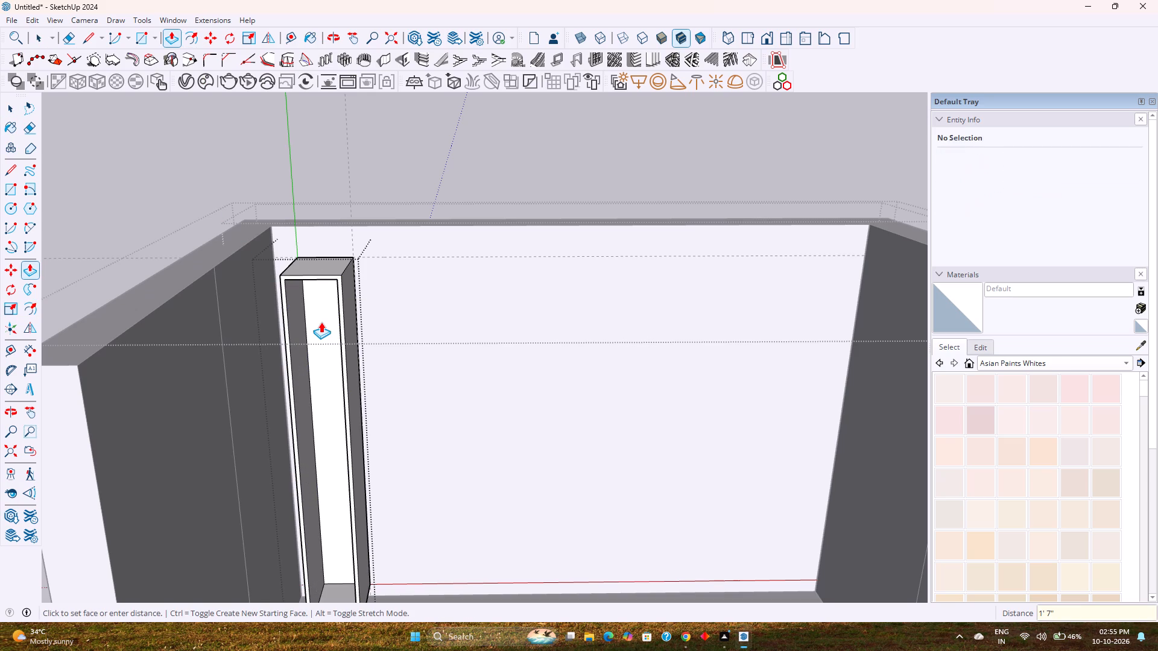
pyautogui.press('space')
pyautogui.scroll(-3, 324, 336)
pyautogui.moveTo(329, 423); pyautogui.dragTo(311, 347, button='middle')
pyautogui.press('Escape')
pyautogui.moveTo(311, 347); pyautogui.dragTo(362, 395, button='middle')
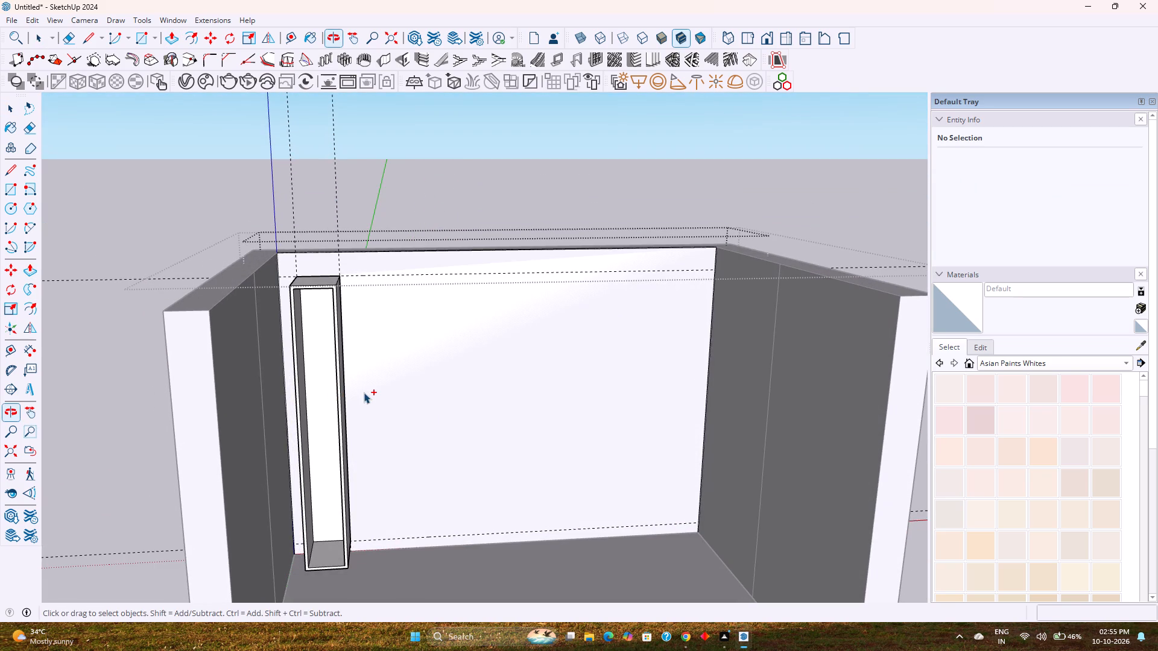
# Save the model as "Fuji - Wardrobe Design" in the Fuji Files folder.
pyautogui.hotkey('ctrl', 's')
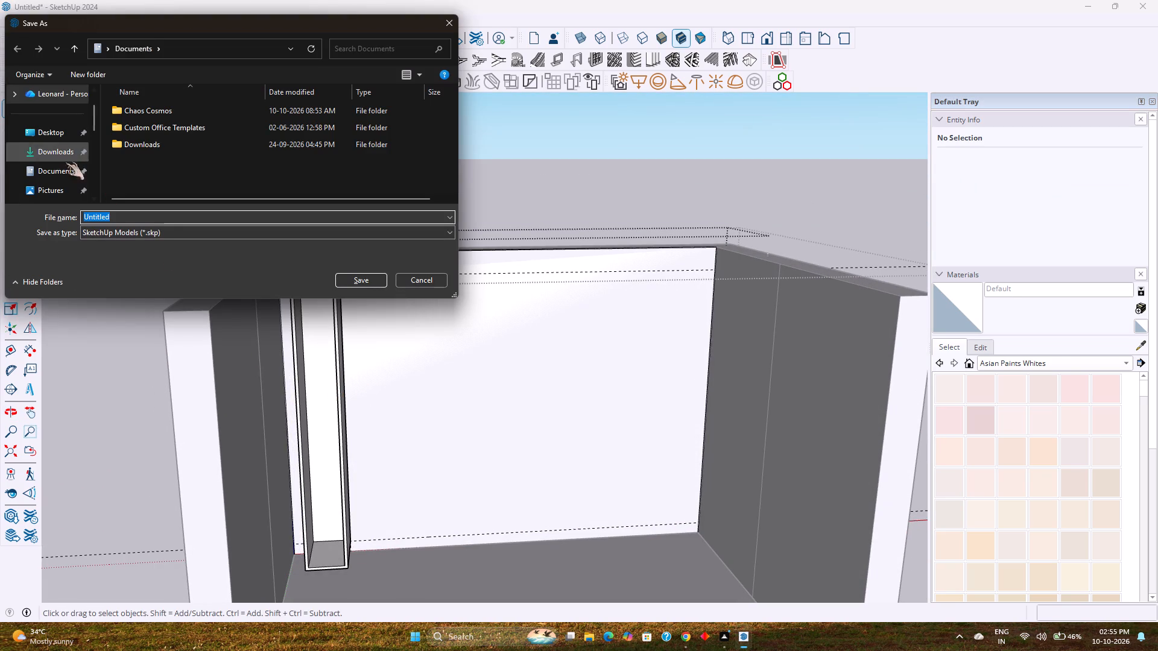
pyautogui.scroll(-3, 68, 167)
pyautogui.click(61, 116)
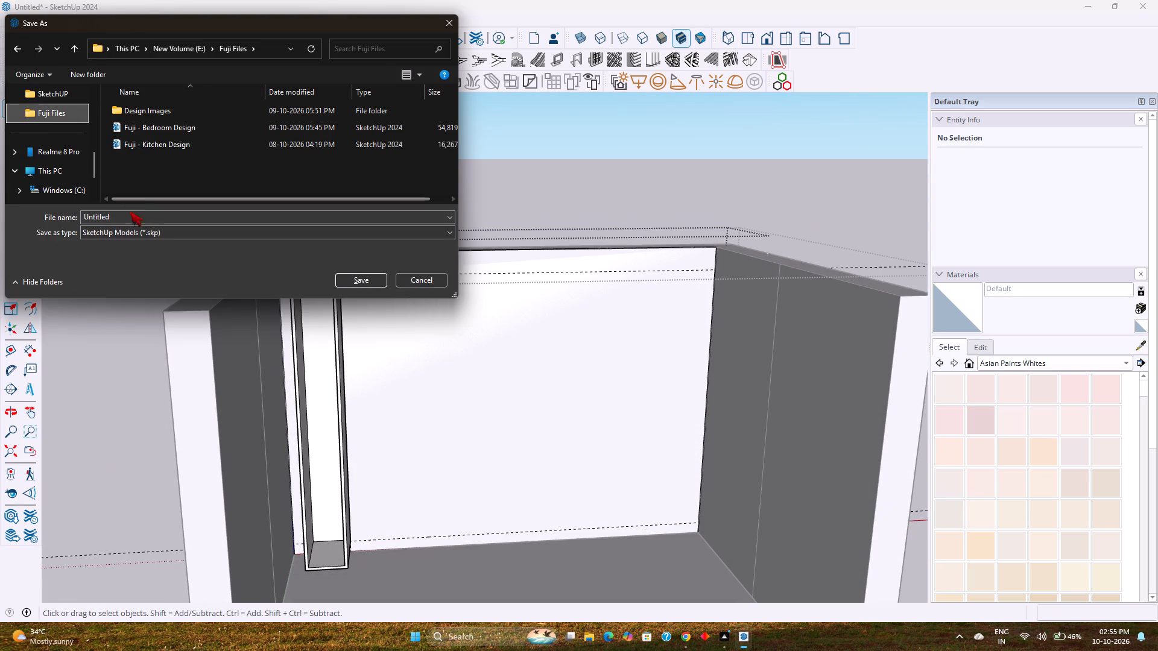
pyautogui.click(132, 216)
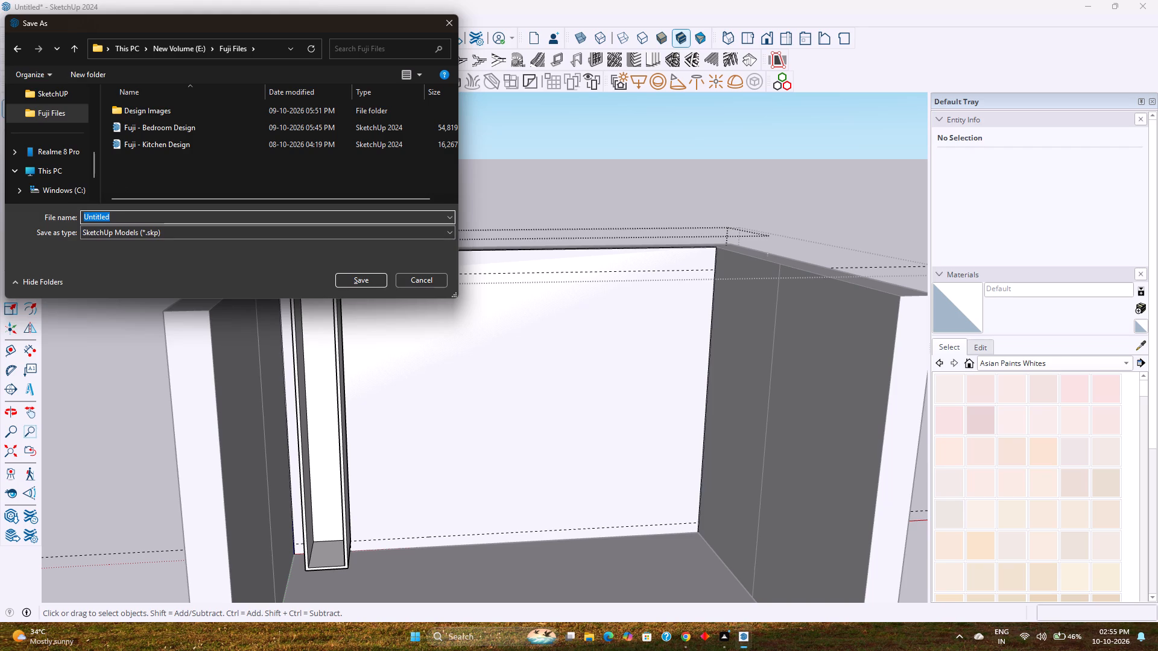
pyautogui.write('Fuji')
pyautogui.press('space')
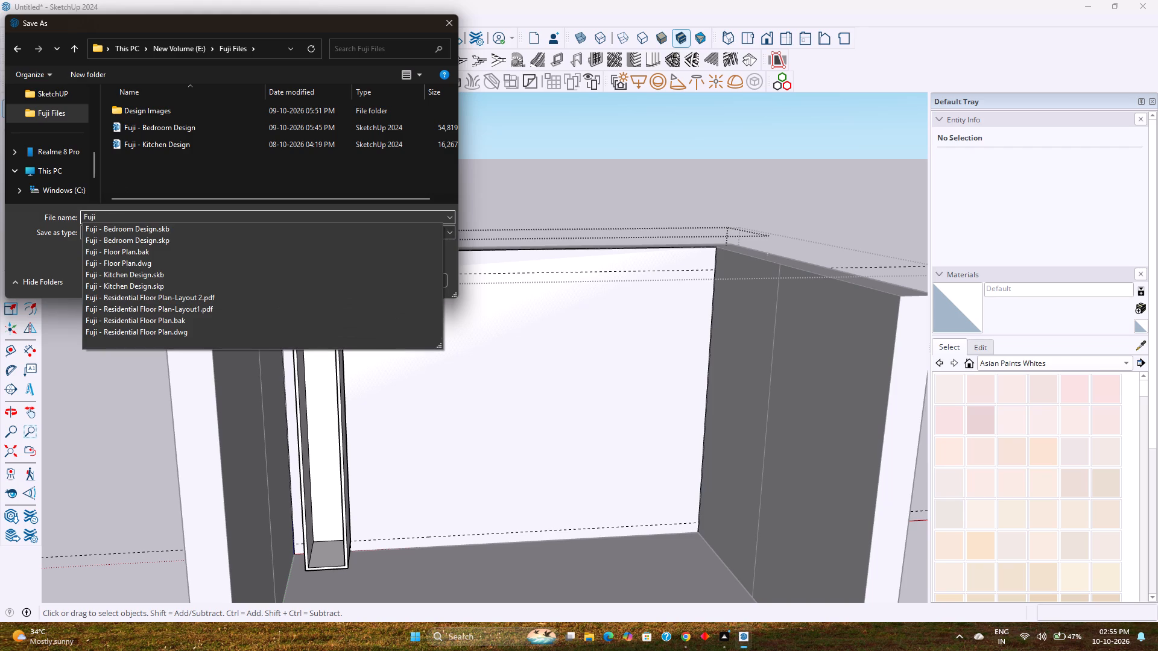
pyautogui.write('-')
pyautogui.press('space')
pyautogui.press('space')
pyautogui.press('BackSpace')
pyautogui.write('Wardrobe')
pyautogui.press('space')
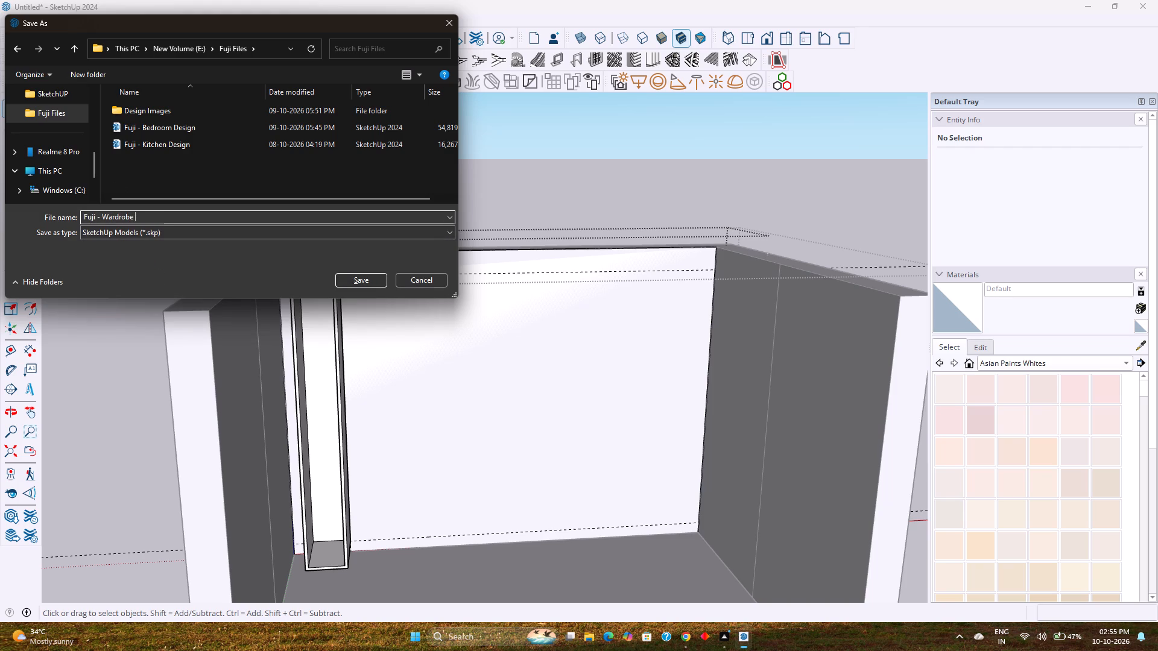
pyautogui.write('Desi')
pyautogui.write('gn')
pyautogui.click(358, 282)
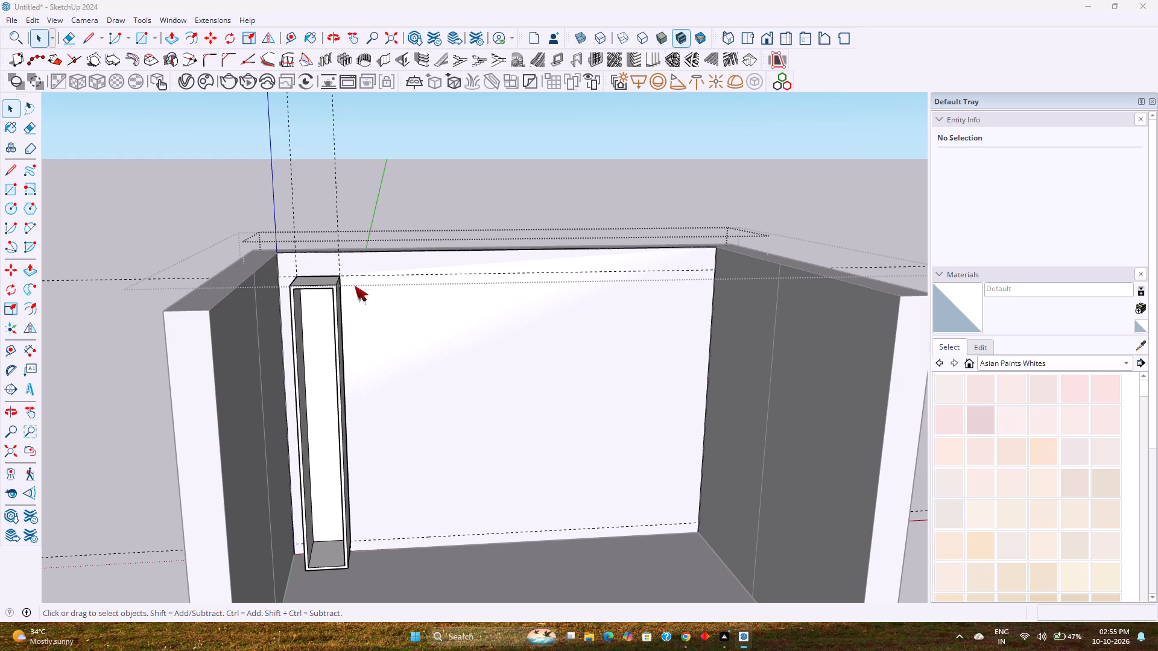
# In the tall box's group, copy the bottom inner back edge 7'10" up to the top, dividing the span into 5 equal parts.
pyautogui.moveTo(360, 559); pyautogui.dragTo(338, 518, button='middle')
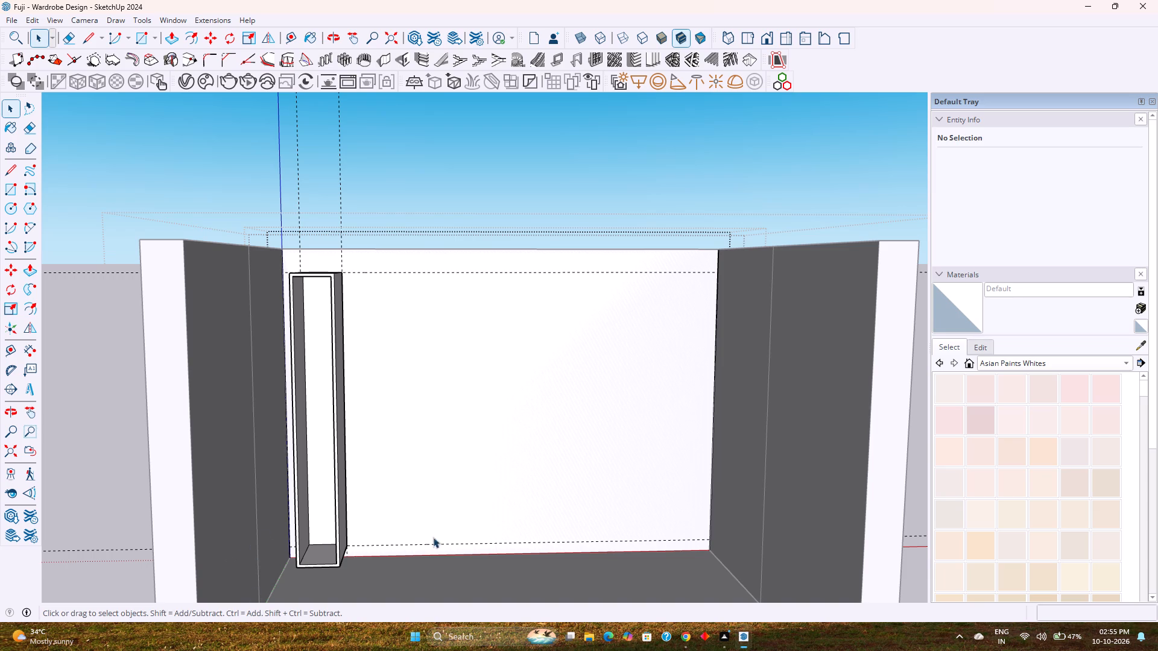
pyautogui.scroll(5, 324, 521)
pyautogui.click(317, 553)
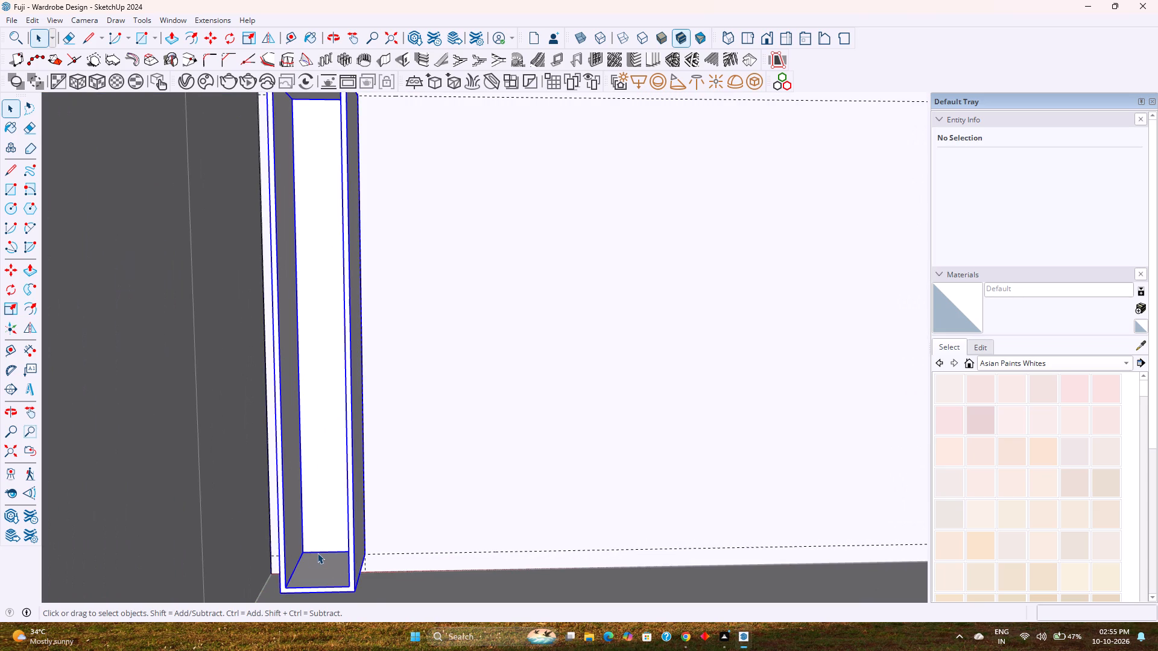
pyautogui.doubleClick(317, 553)
pyautogui.click(320, 553)
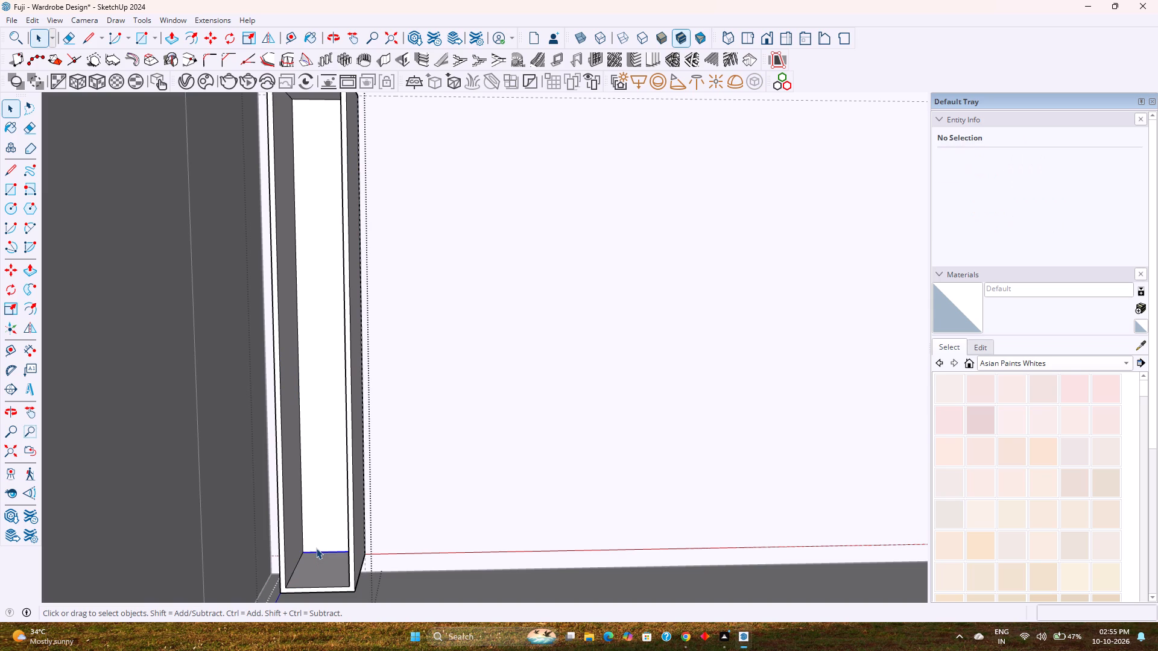
pyautogui.press('m')
pyautogui.click(328, 552)
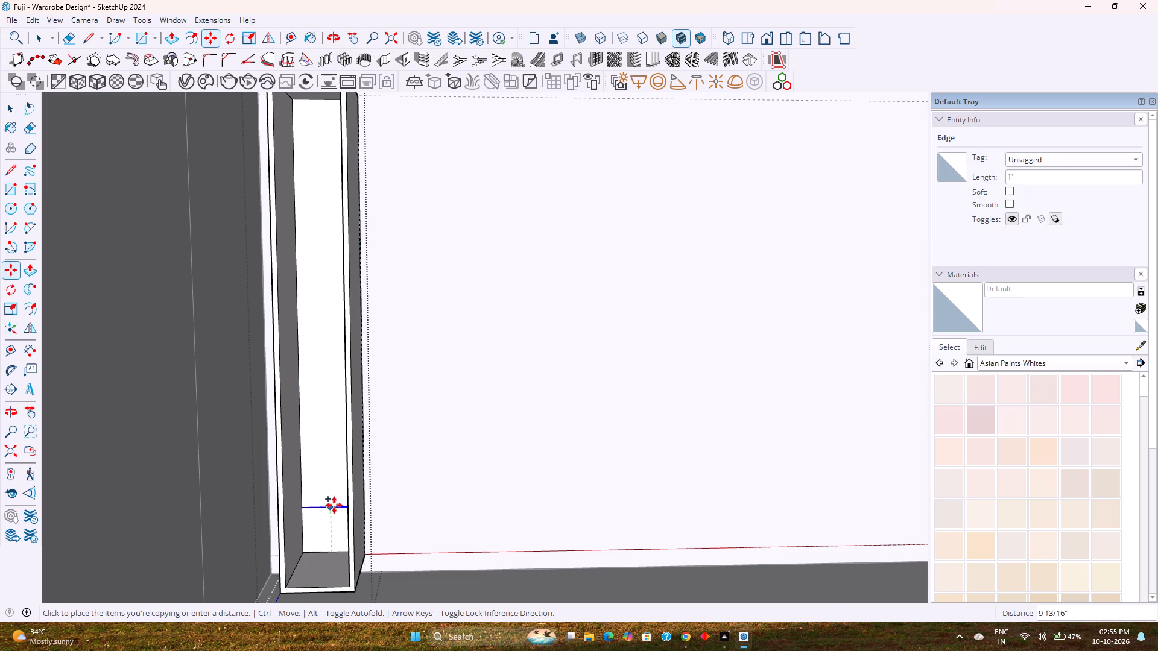
pyautogui.scroll(-4, 336, 487)
pyautogui.press('Up')
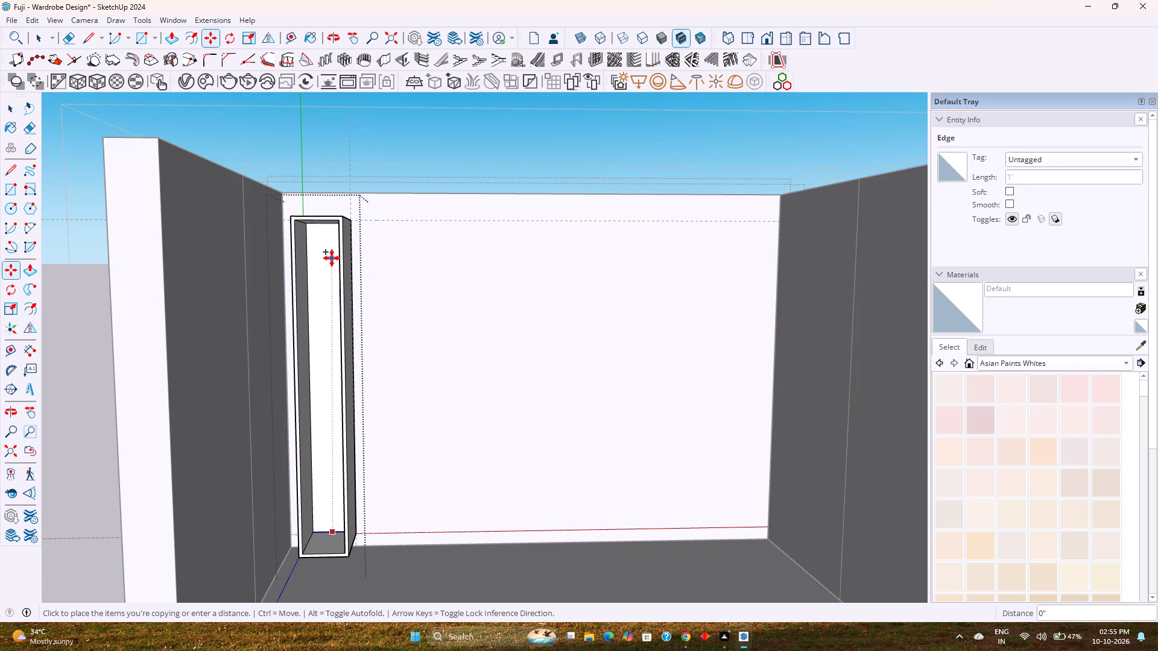
pyautogui.scroll(9, 332, 256)
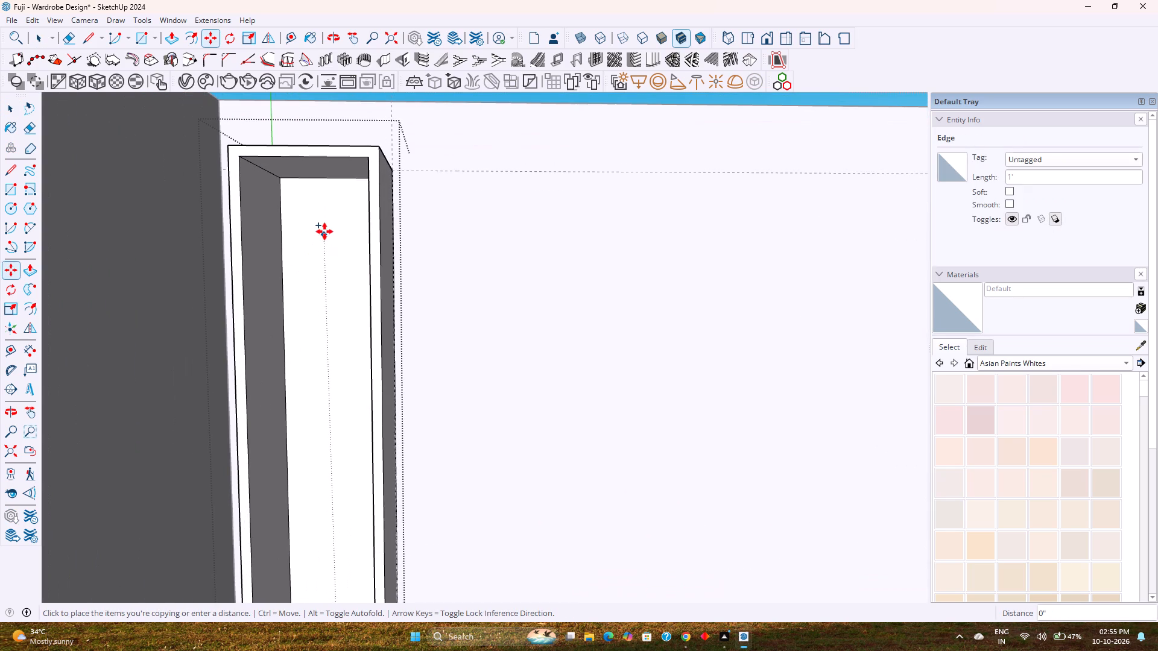
pyautogui.press('Up')
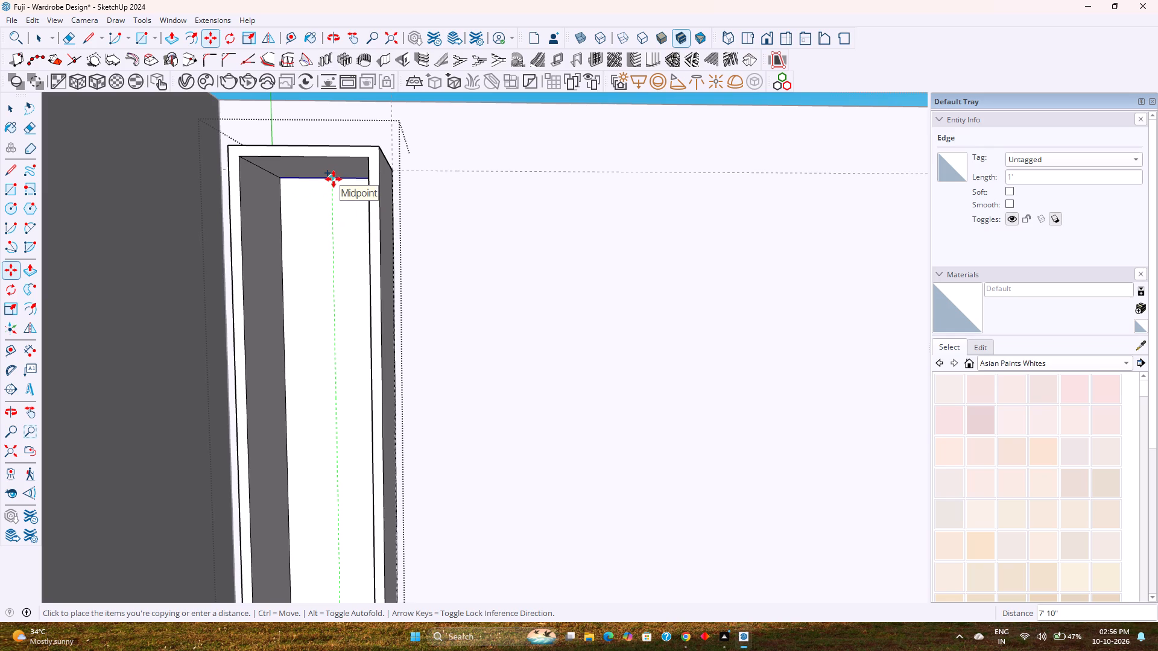
pyautogui.click(334, 179)
pyautogui.press('/')
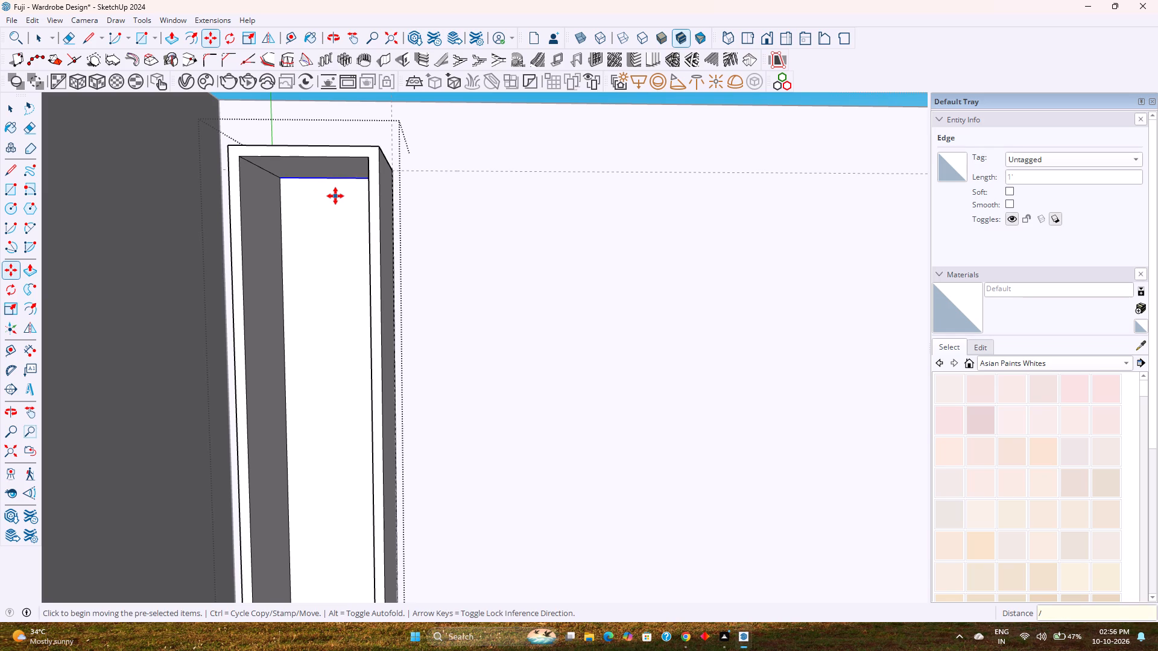
pyautogui.press('5')
pyautogui.press('Return')
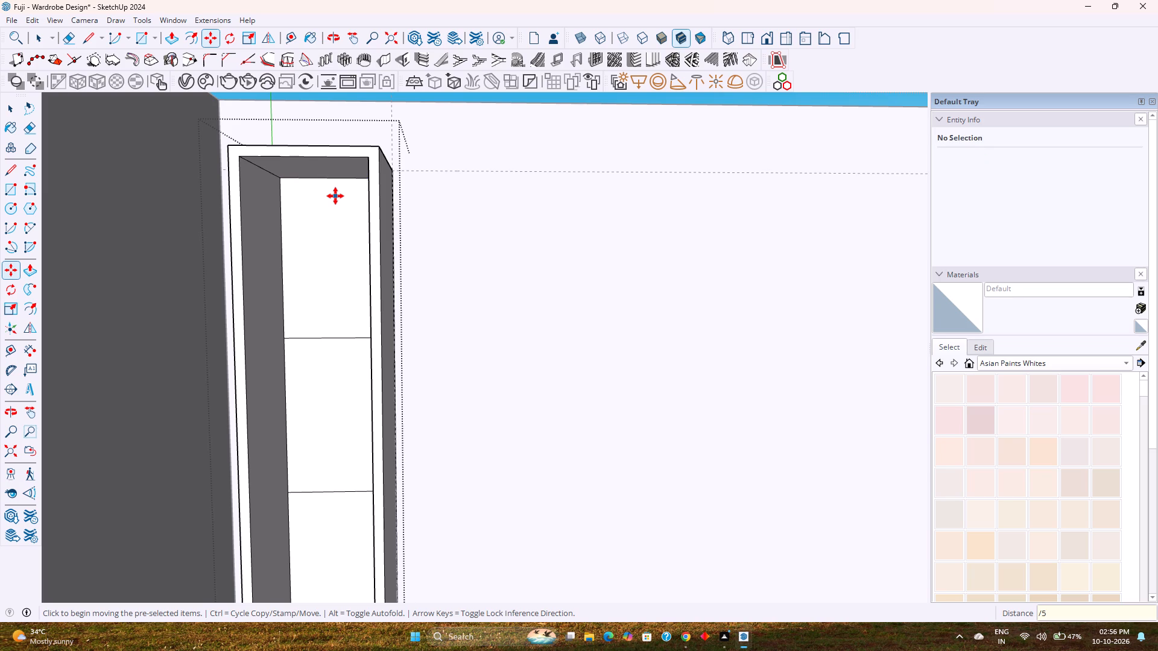
# Move the four dividing edges on the tall box's back face up 0.5".
pyautogui.scroll(-6, 335, 196)
pyautogui.scroll(-3, 395, 327)
pyautogui.moveTo(392, 339); pyautogui.dragTo(364, 290, button='middle')
pyautogui.press('space')
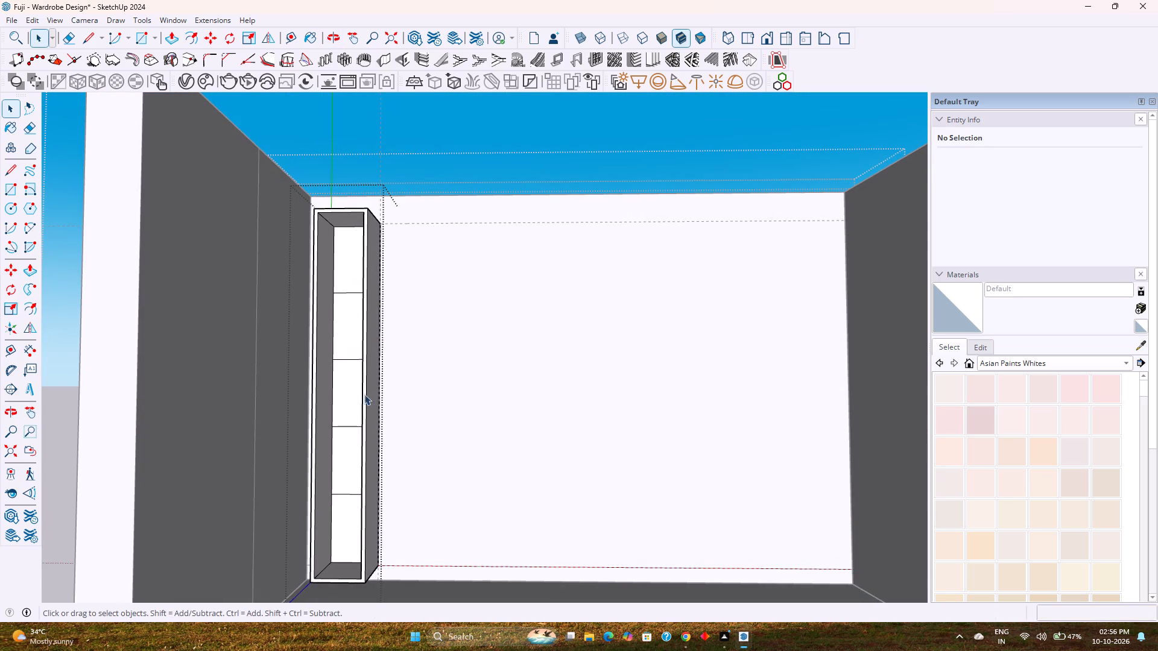
pyautogui.click(346, 495)
pyautogui.keyDown('ctrl'); pyautogui.click(346, 426); pyautogui.keyUp('ctrl')
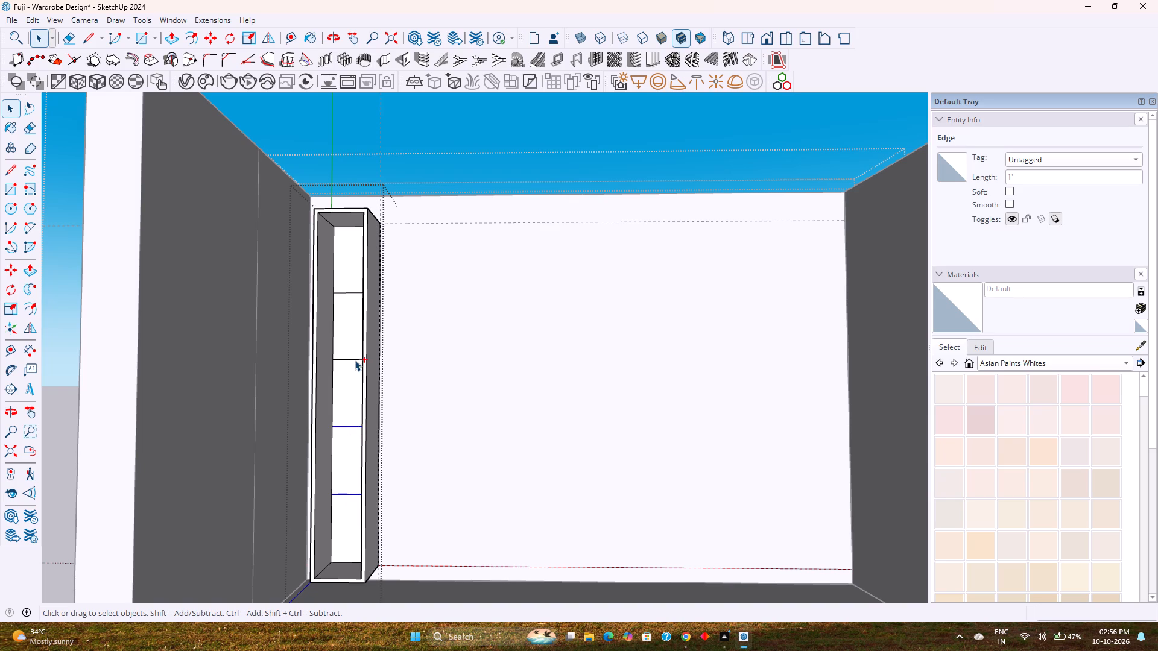
pyautogui.keyDown('ctrl'); pyautogui.click(346, 359); pyautogui.keyUp('ctrl')
pyautogui.keyDown('ctrl'); pyautogui.click(349, 292); pyautogui.keyUp('ctrl')
pyautogui.press('m')
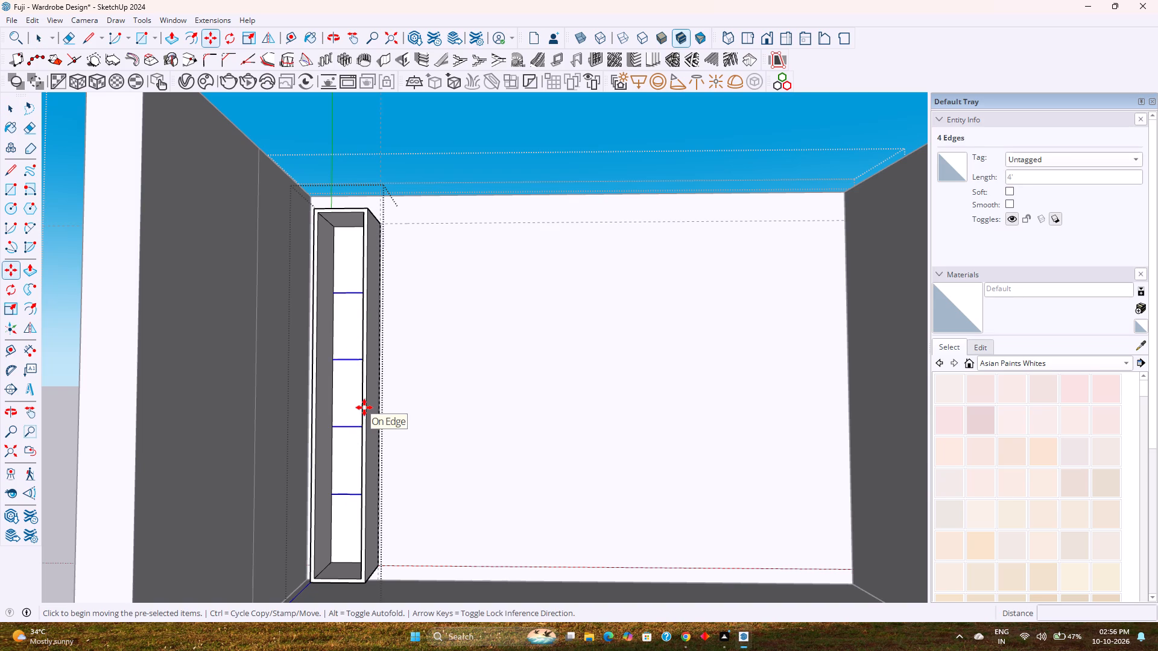
pyautogui.scroll(6, 340, 498)
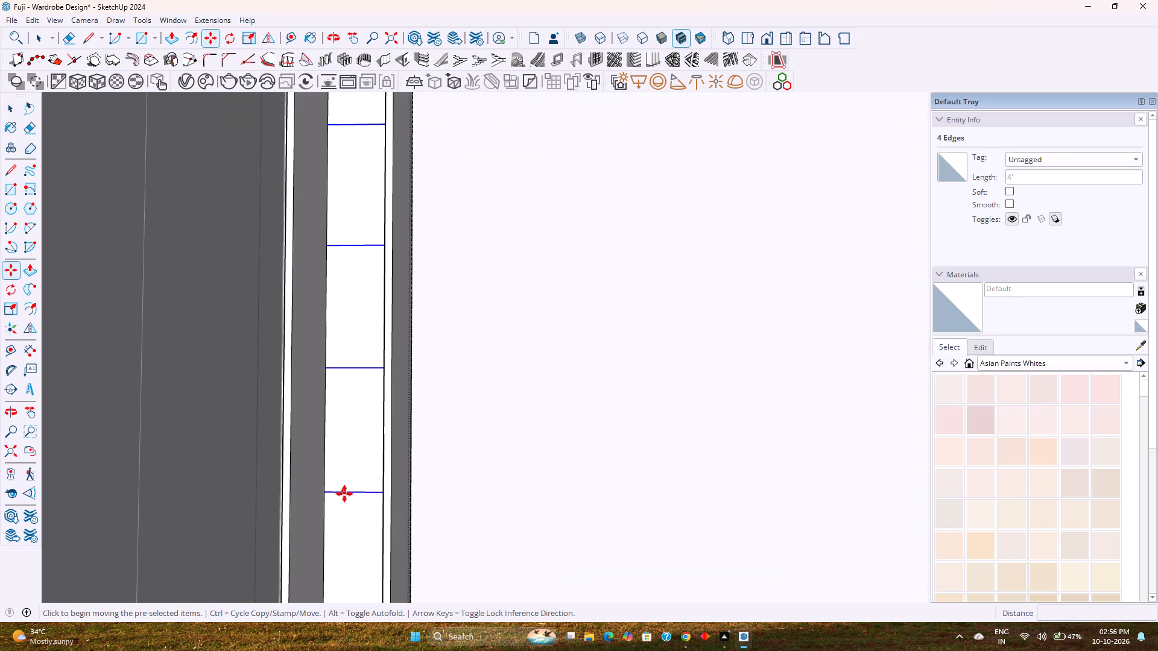
pyautogui.click(347, 493)
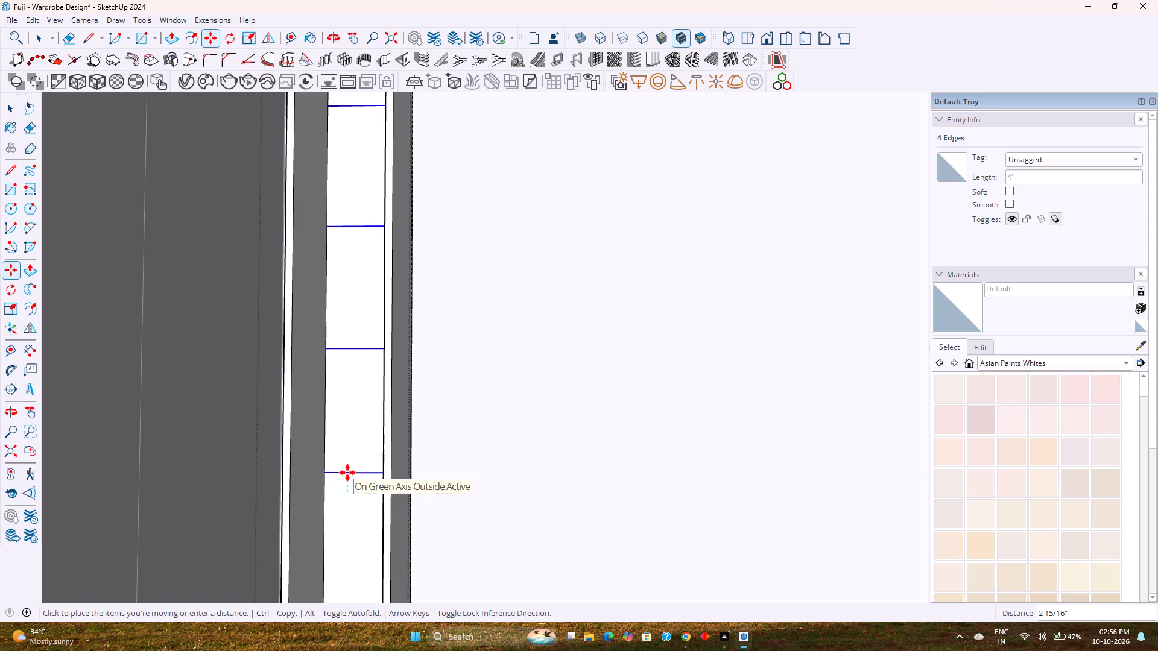
pyautogui.write('0.5')
pyautogui.press('Return')
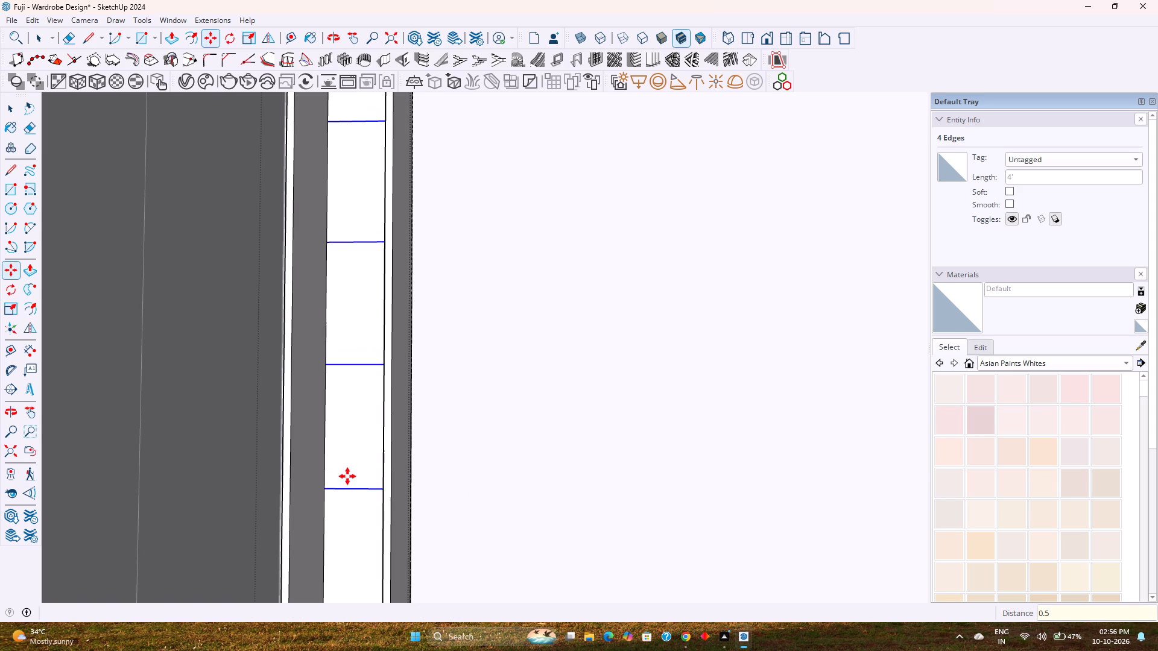
# Copy the four dividing edges 1" down to outline the shelf thicknesses.
pyautogui.click(356, 489)
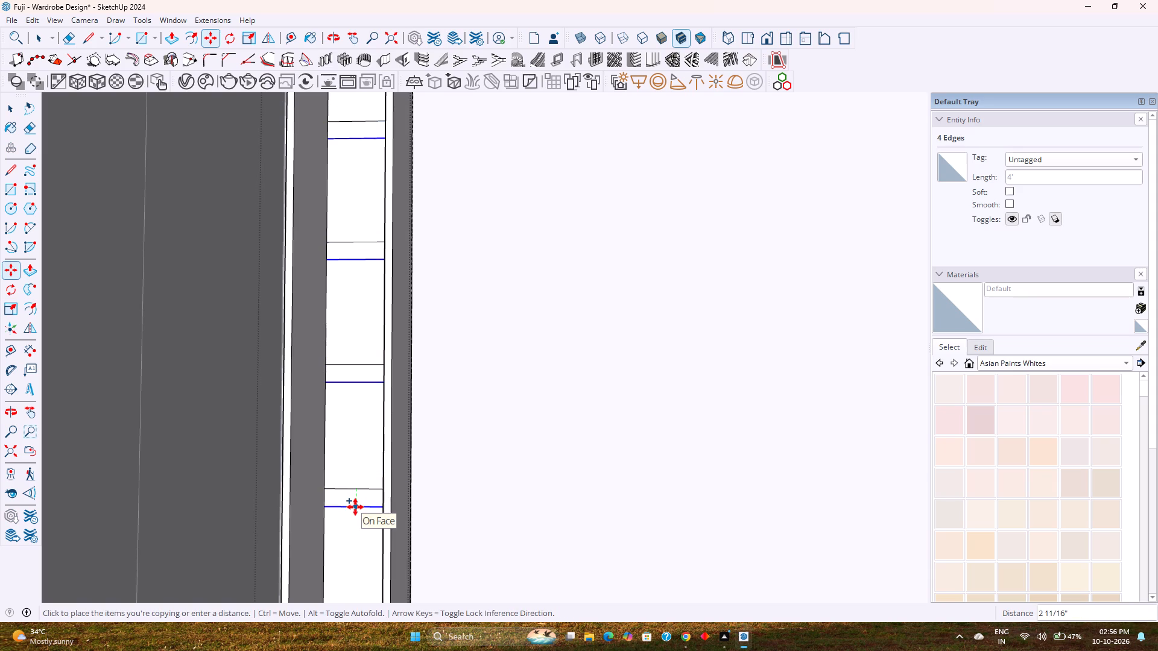
pyautogui.press('1')
pyautogui.press('Return')
pyautogui.press('space')
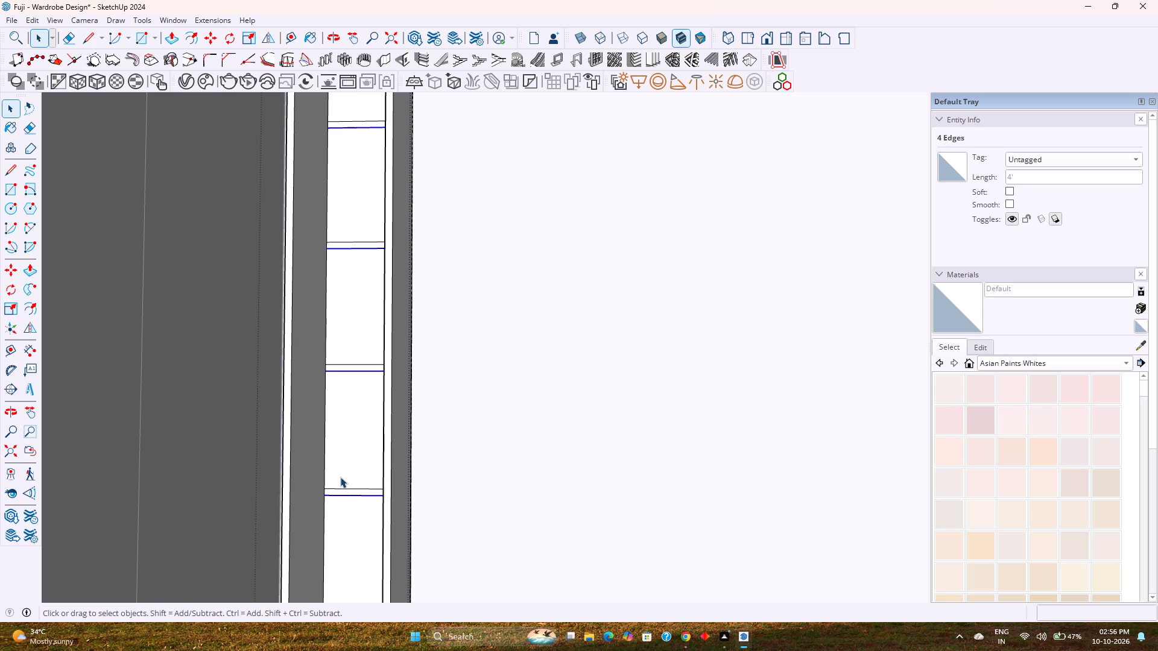
# Extrude the four shelf strips 1'7" from the back face to the front of the tall box.
pyautogui.press('p')
pyautogui.scroll(2, 347, 489)
pyautogui.click(344, 492)
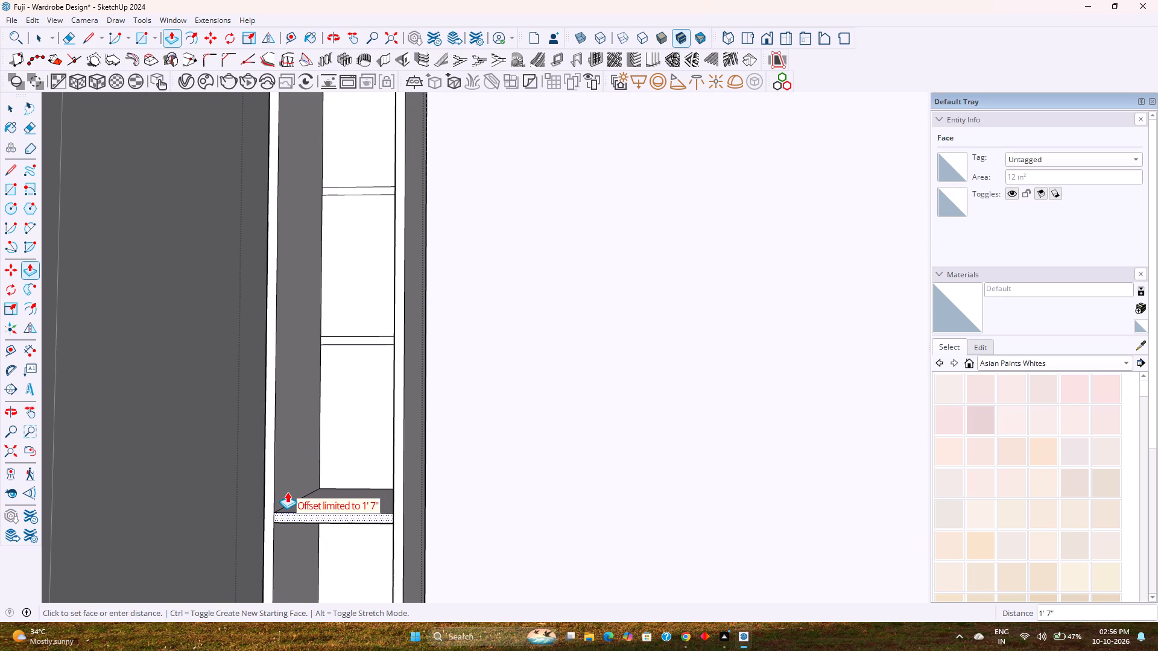
pyautogui.click(287, 492)
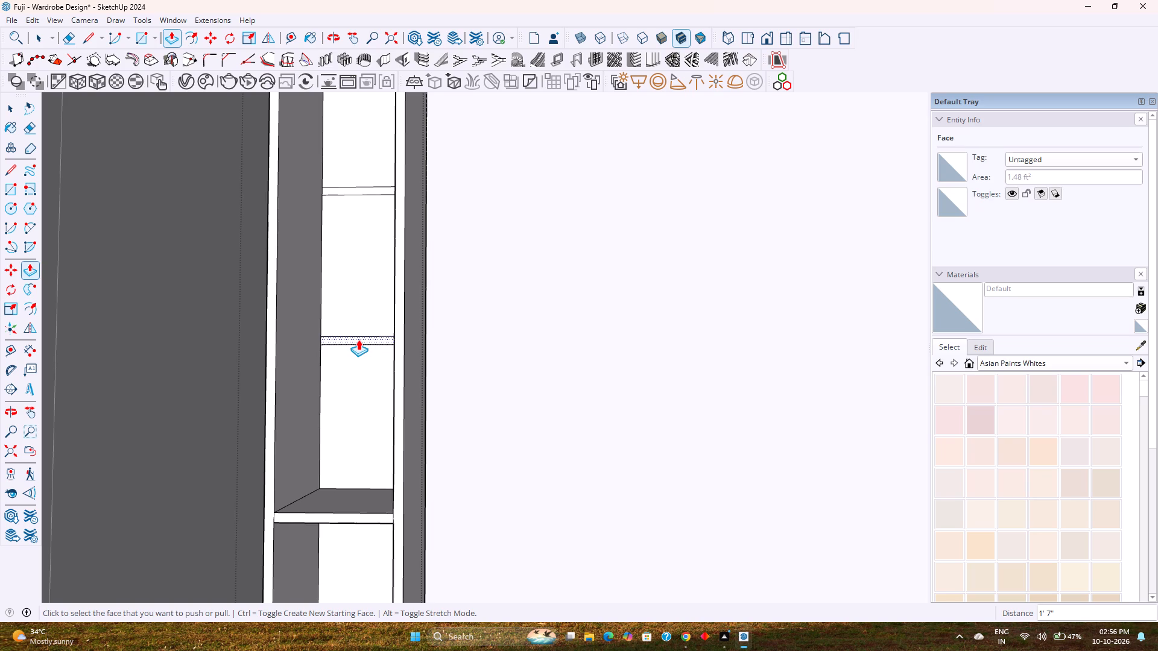
pyautogui.doubleClick(358, 339)
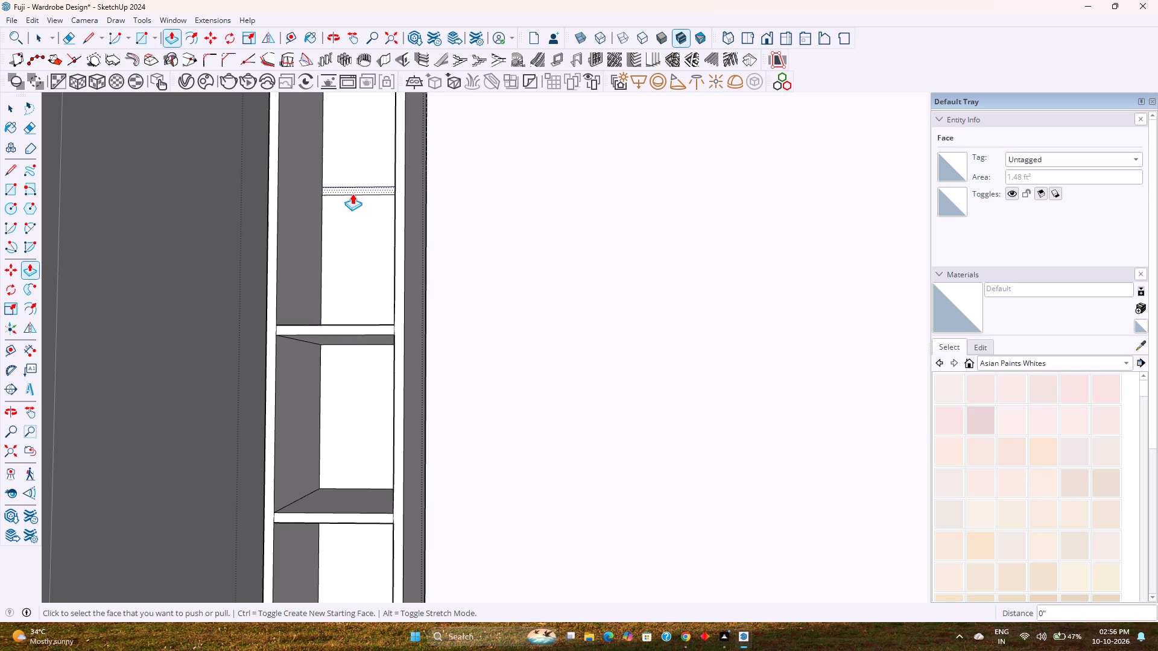
pyautogui.doubleClick(356, 192)
pyautogui.scroll(-3, 356, 192)
pyautogui.moveTo(356, 192); pyautogui.dragTo(363, 278, button='middle')
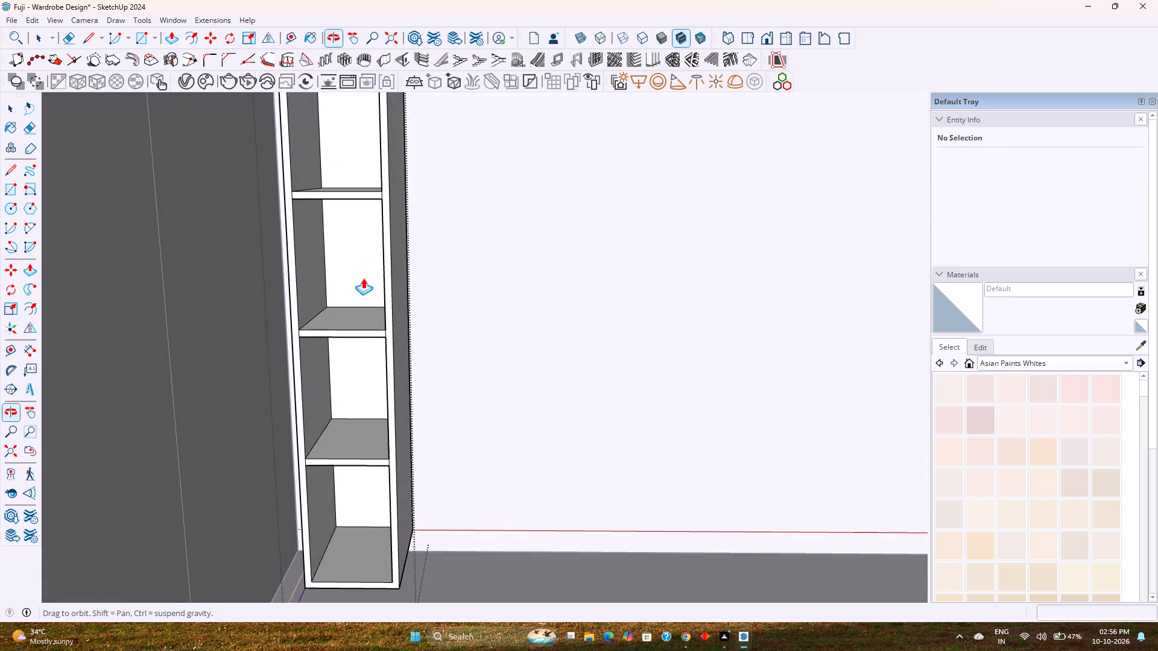
pyautogui.scroll(-4, 363, 278)
pyautogui.keyDown('shift'); pyautogui.moveTo(369, 257); pyautogui.dragTo(371, 415, button='middle'); pyautogui.keyUp('shift')
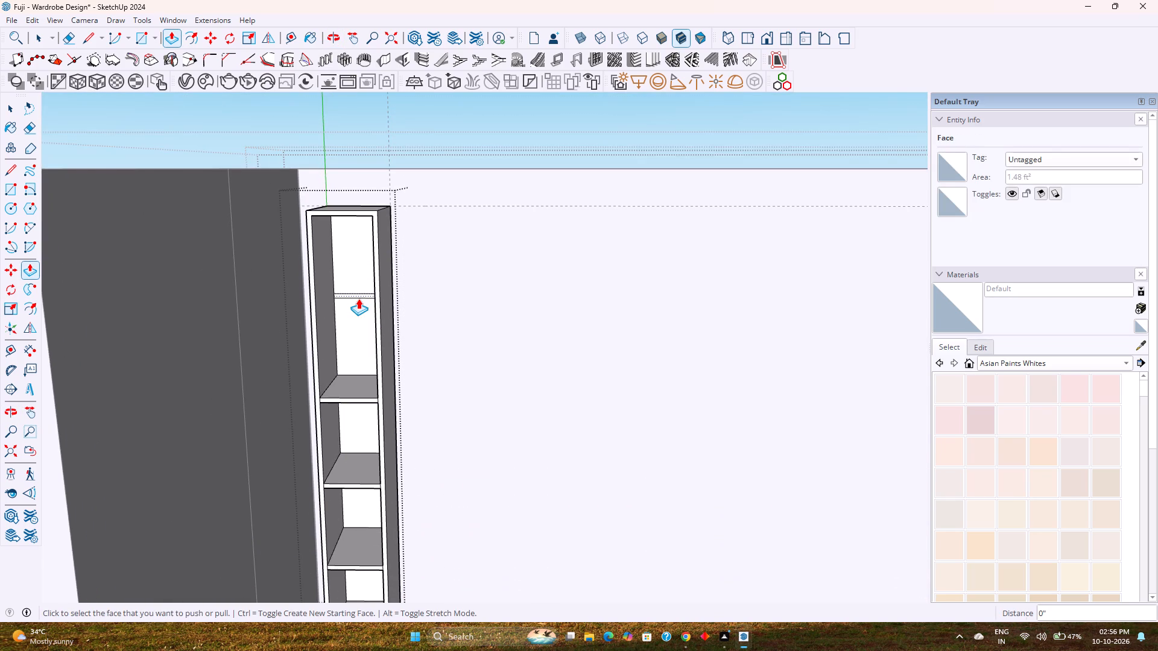
pyautogui.scroll(3, 358, 298)
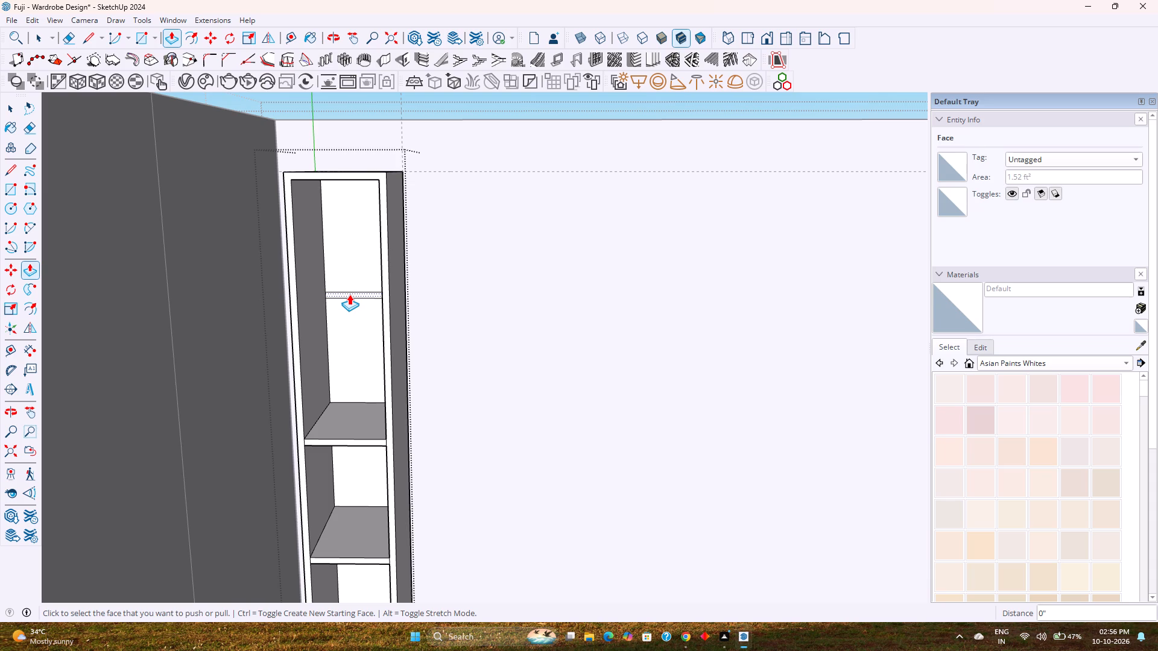
pyautogui.doubleClick(348, 295)
# Erase the short vertical edges at both front ends of the tall box's upper two shelves, merging them with the side panels.
pyautogui.press('e')
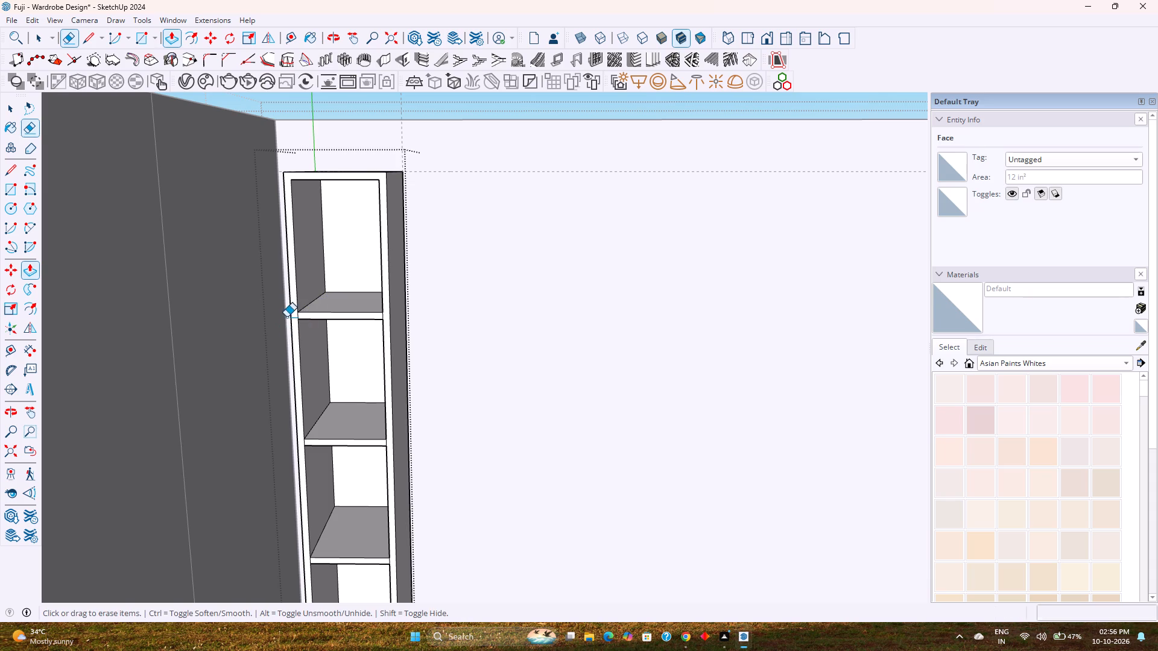
pyautogui.scroll(10, 297, 313)
pyautogui.click(300, 321)
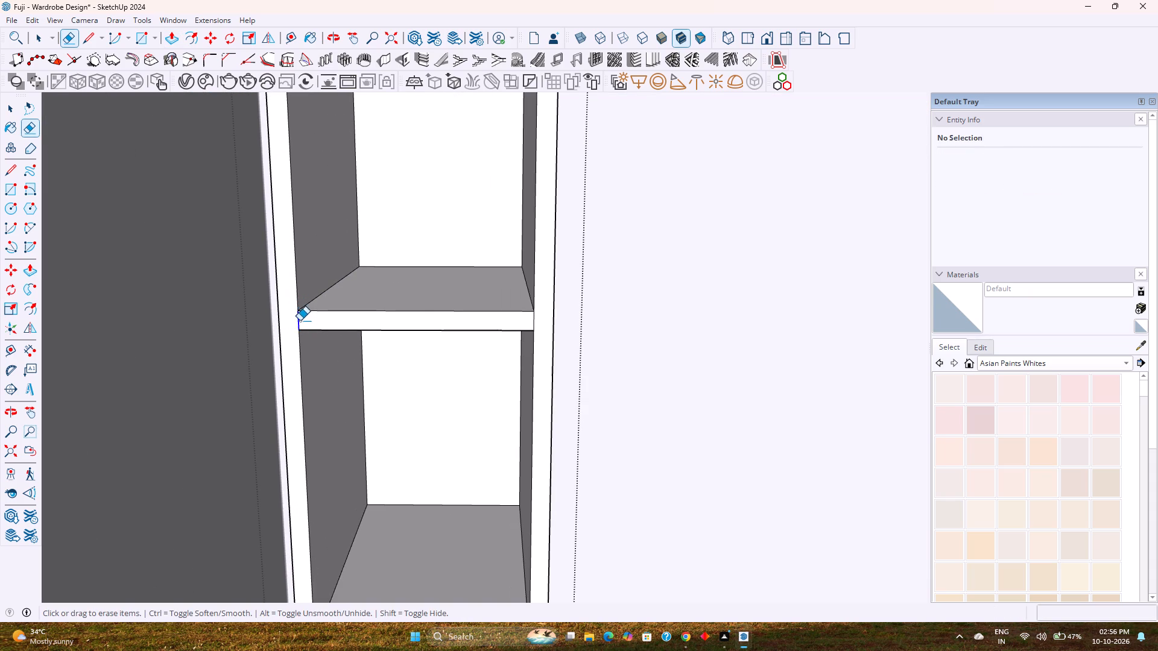
pyautogui.click(533, 321)
pyautogui.scroll(-3, 373, 342)
pyautogui.moveTo(370, 428); pyautogui.dragTo(376, 370, button='middle')
pyautogui.scroll(-4, 378, 365)
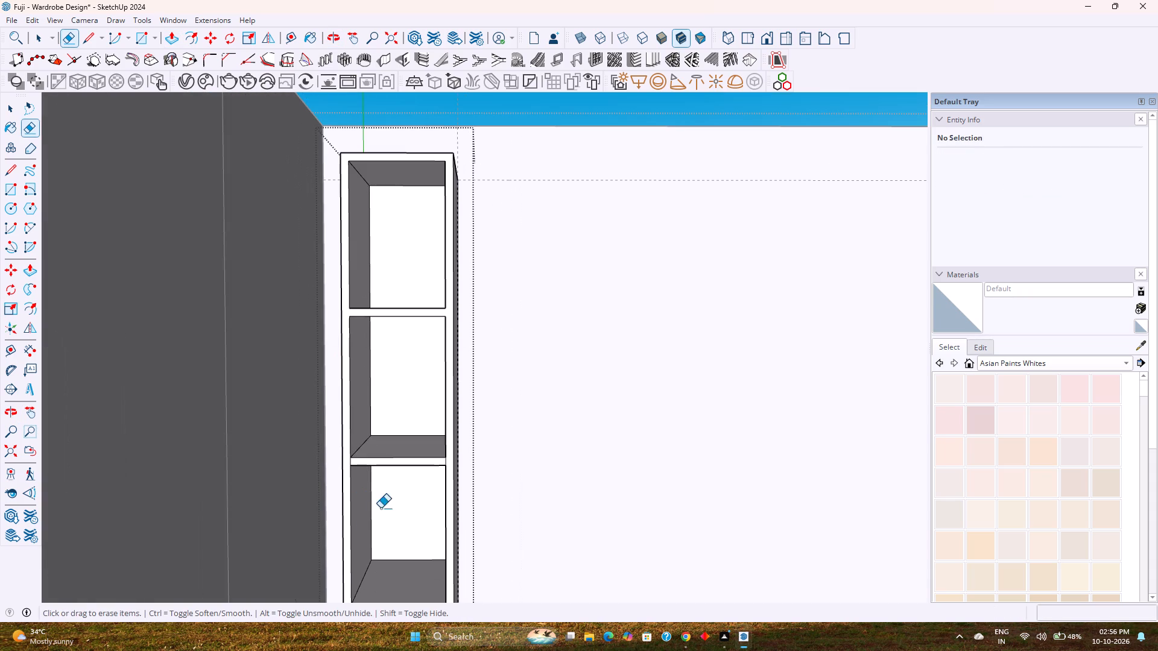
pyautogui.scroll(10, 386, 532)
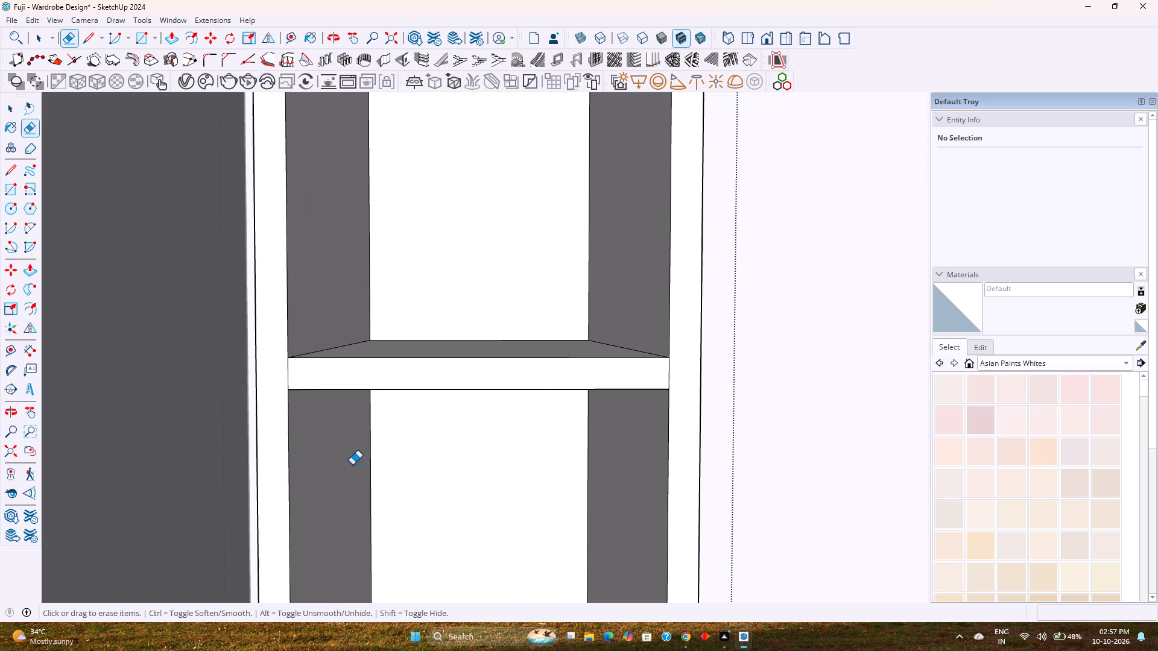
pyautogui.click(286, 373)
pyautogui.moveTo(293, 369); pyautogui.dragTo(283, 373)
pyautogui.moveTo(666, 368); pyautogui.dragTo(674, 368)
# Erase the short vertical edges at both front ends of the tall box's lower two shelves.
pyautogui.scroll(-12, 543, 388)
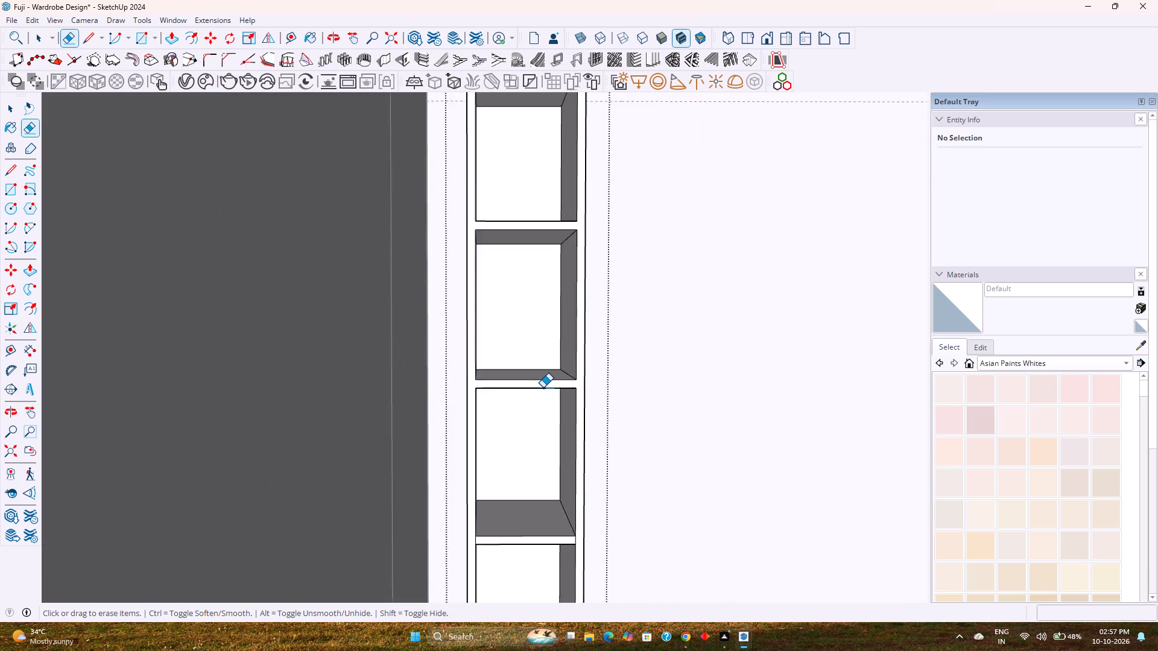
pyautogui.scroll(-5, 543, 388)
pyautogui.scroll(4, 549, 535)
pyautogui.moveTo(533, 535); pyautogui.dragTo(476, 521, button='middle')
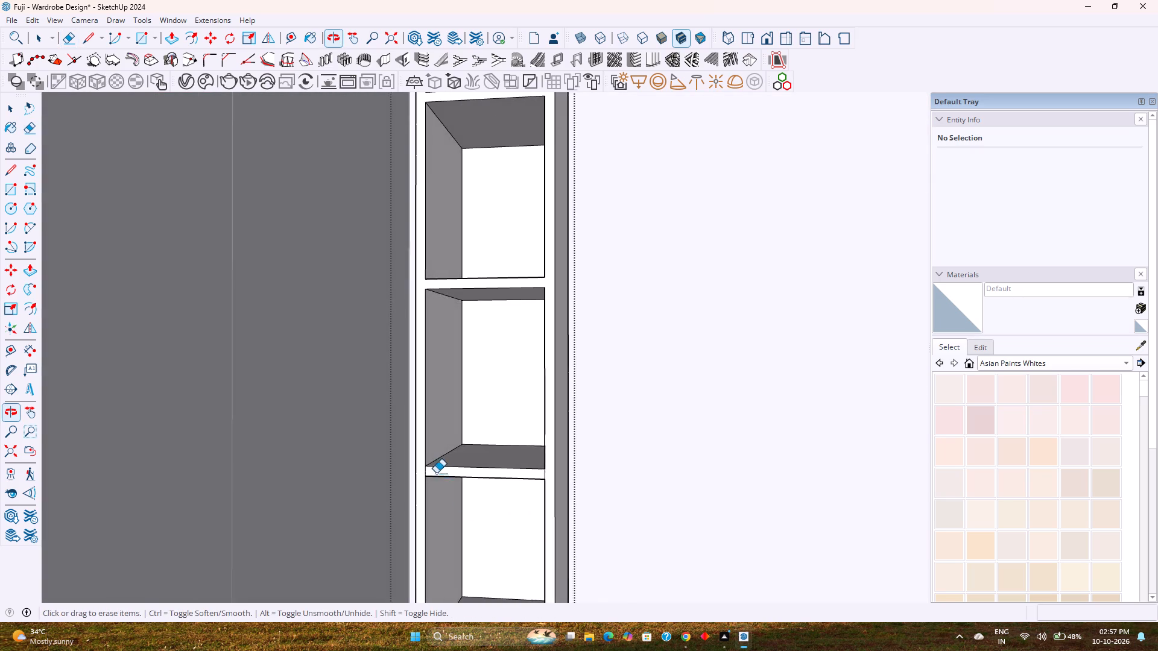
pyautogui.scroll(7, 434, 471)
pyautogui.click(418, 471)
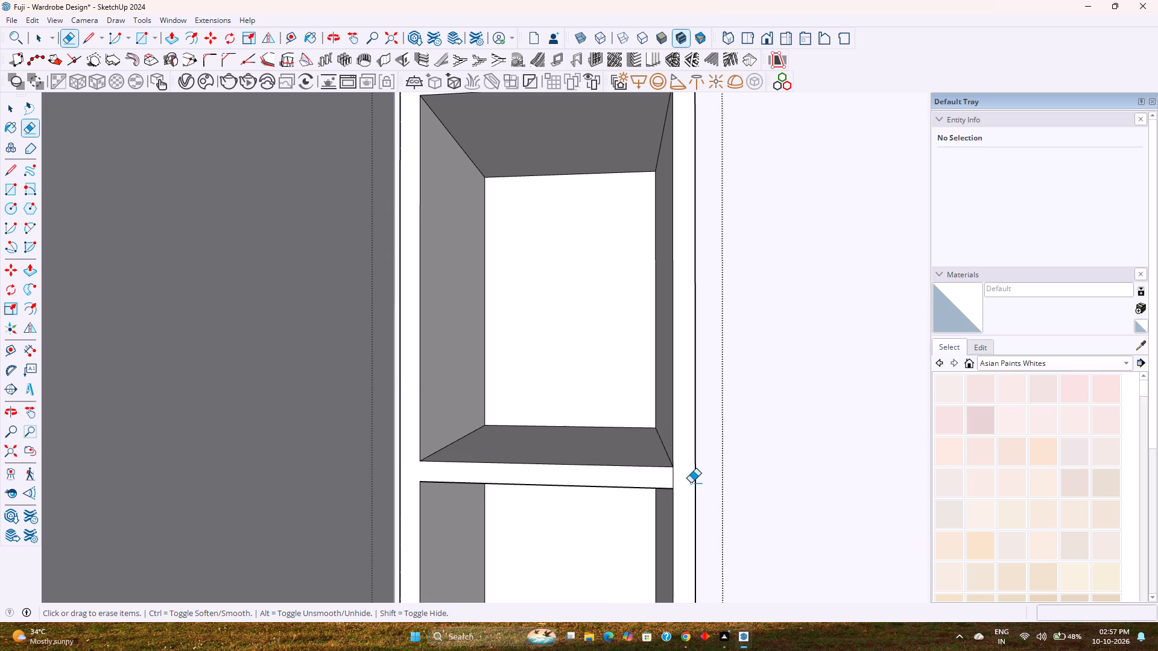
pyautogui.moveTo(680, 478); pyautogui.dragTo(670, 479)
pyautogui.scroll(-12, 668, 476)
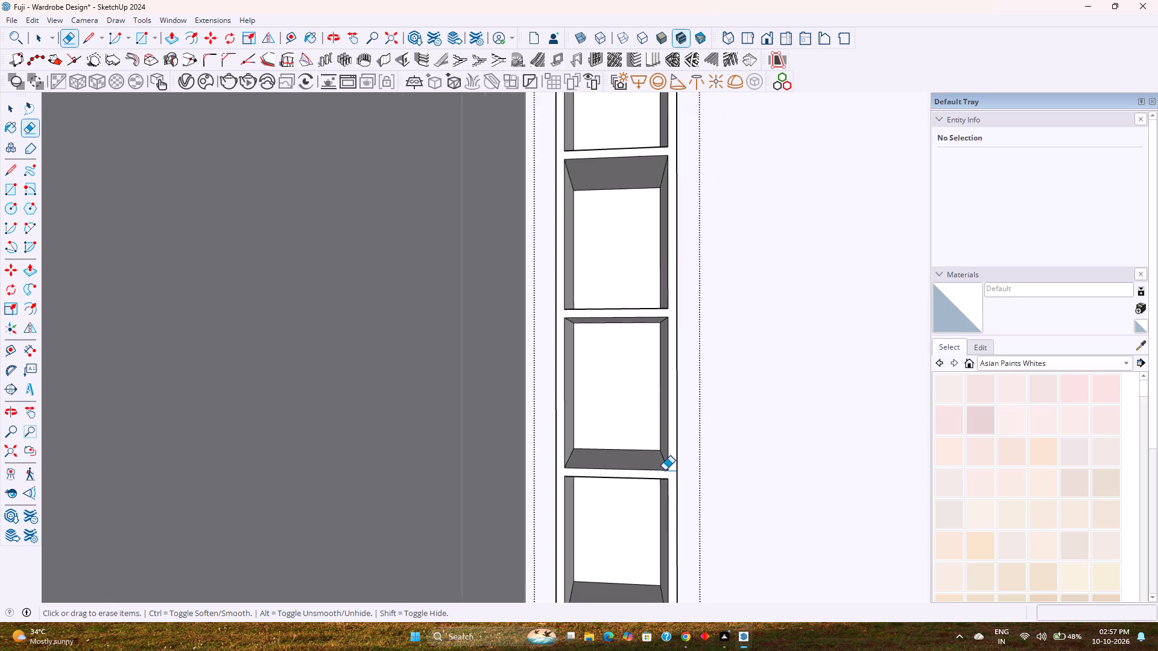
pyautogui.keyDown('shift'); pyautogui.moveTo(623, 497); pyautogui.dragTo(558, 356, button='middle'); pyautogui.keyUp('shift')
pyautogui.scroll(-3, 545, 344)
pyautogui.keyDown('shift'); pyautogui.moveTo(537, 460); pyautogui.dragTo(522, 427, button='middle'); pyautogui.keyUp('shift')
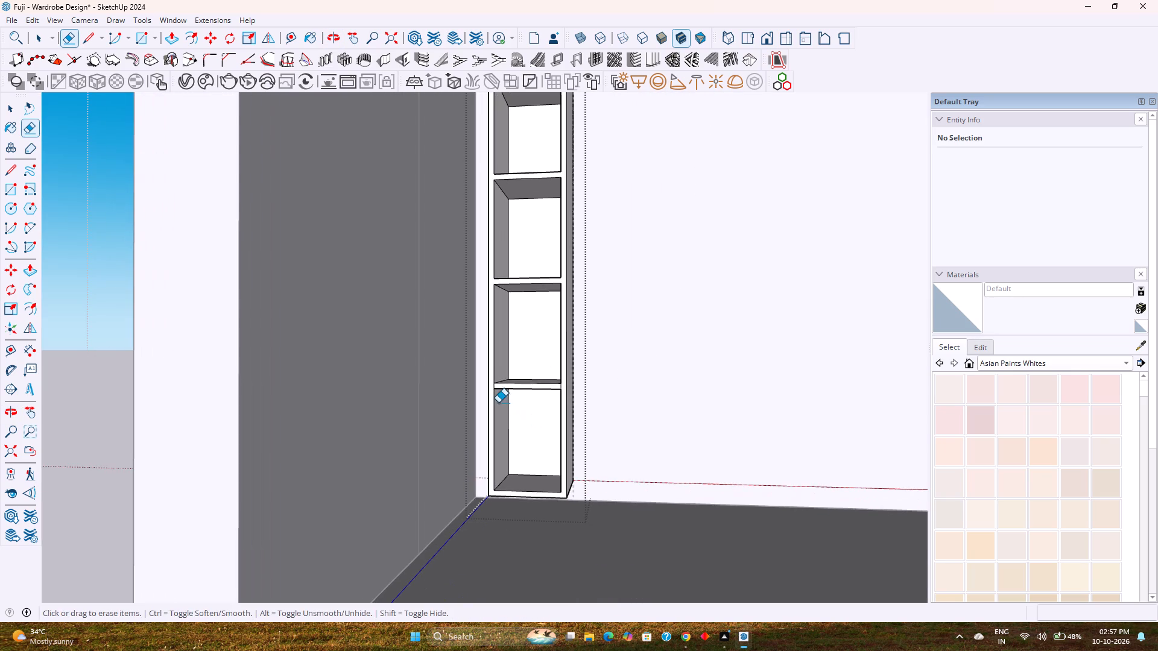
pyautogui.scroll(14, 494, 386)
pyautogui.click(493, 389)
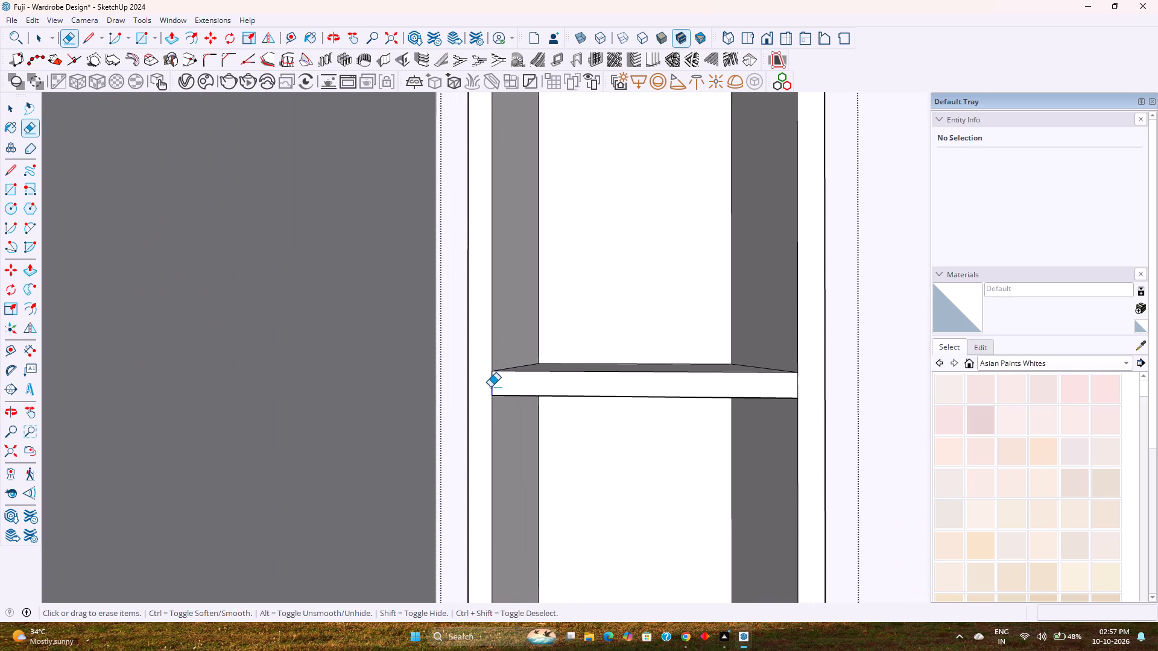
pyautogui.click(798, 382)
pyautogui.scroll(-4, 603, 359)
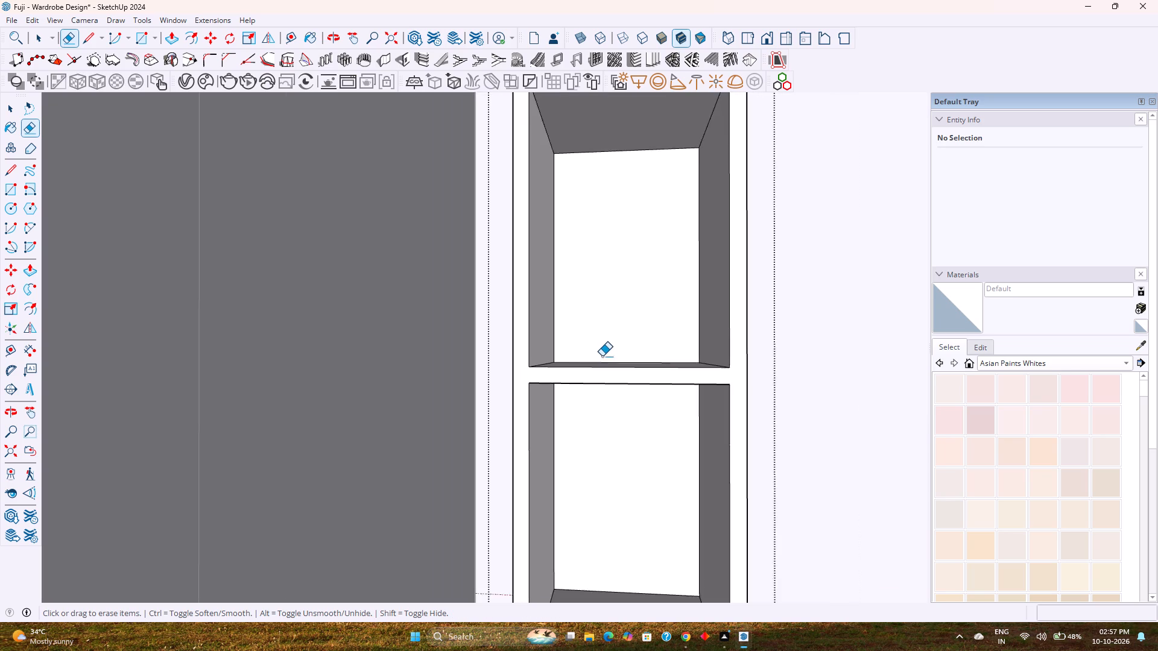
pyautogui.scroll(-7, 602, 356)
# Exit editing of the tall box's group.
pyautogui.press('space')
pyautogui.scroll(-2, 602, 356)
pyautogui.moveTo(601, 359); pyautogui.dragTo(505, 417, button='middle')
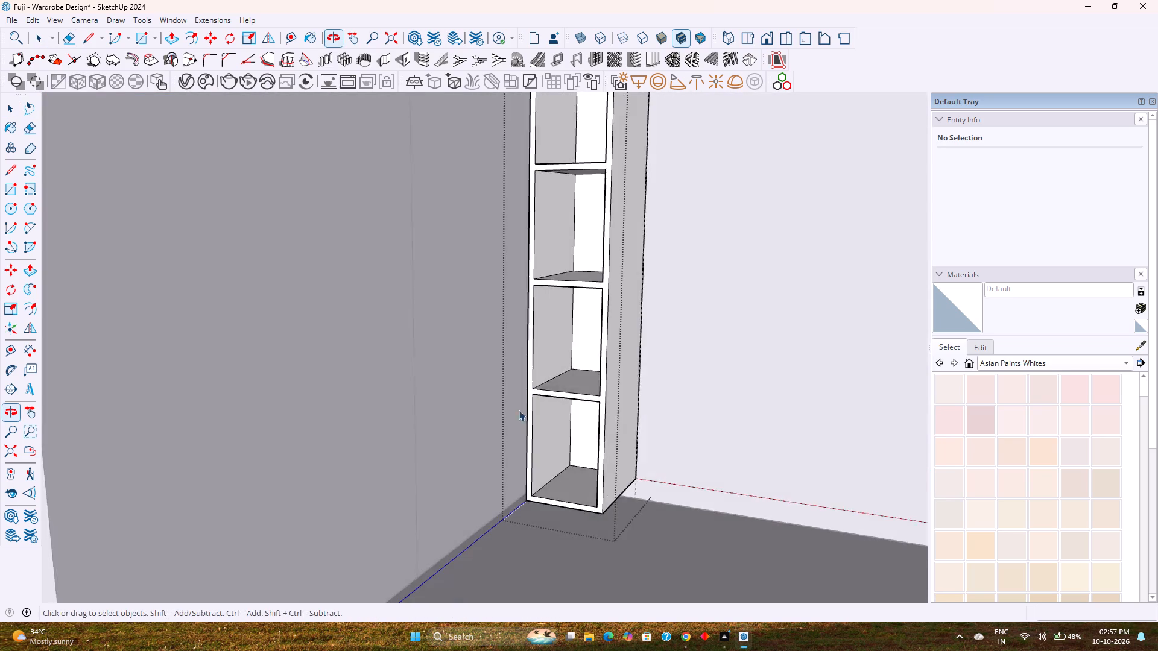
pyautogui.scroll(-4, 523, 407)
pyautogui.keyDown('shift'); pyautogui.moveTo(522, 399); pyautogui.dragTo(465, 448, button='middle'); pyautogui.keyUp('shift')
pyautogui.moveTo(452, 448); pyautogui.dragTo(533, 464, button='middle')
pyautogui.keyDown('shift'); pyautogui.moveTo(557, 450); pyautogui.dragTo(434, 421, button='middle'); pyautogui.keyUp('shift')
pyautogui.moveTo(429, 414); pyautogui.dragTo(449, 471, button='middle')
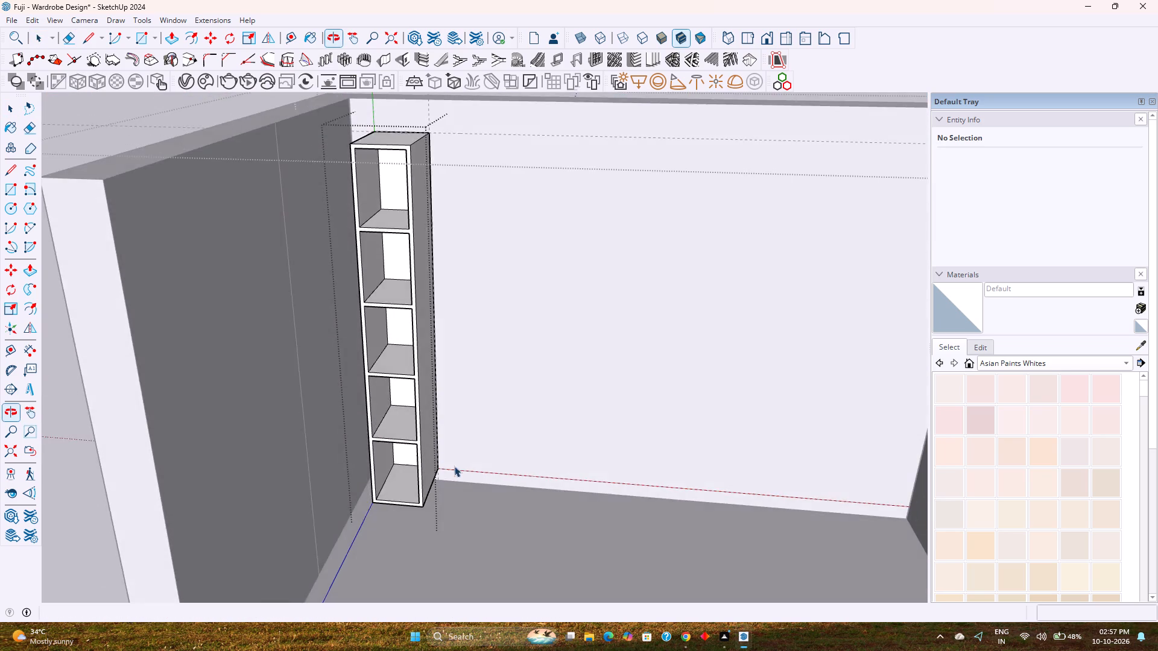
pyautogui.moveTo(456, 462); pyautogui.dragTo(403, 430, button='middle')
pyautogui.press('Escape')
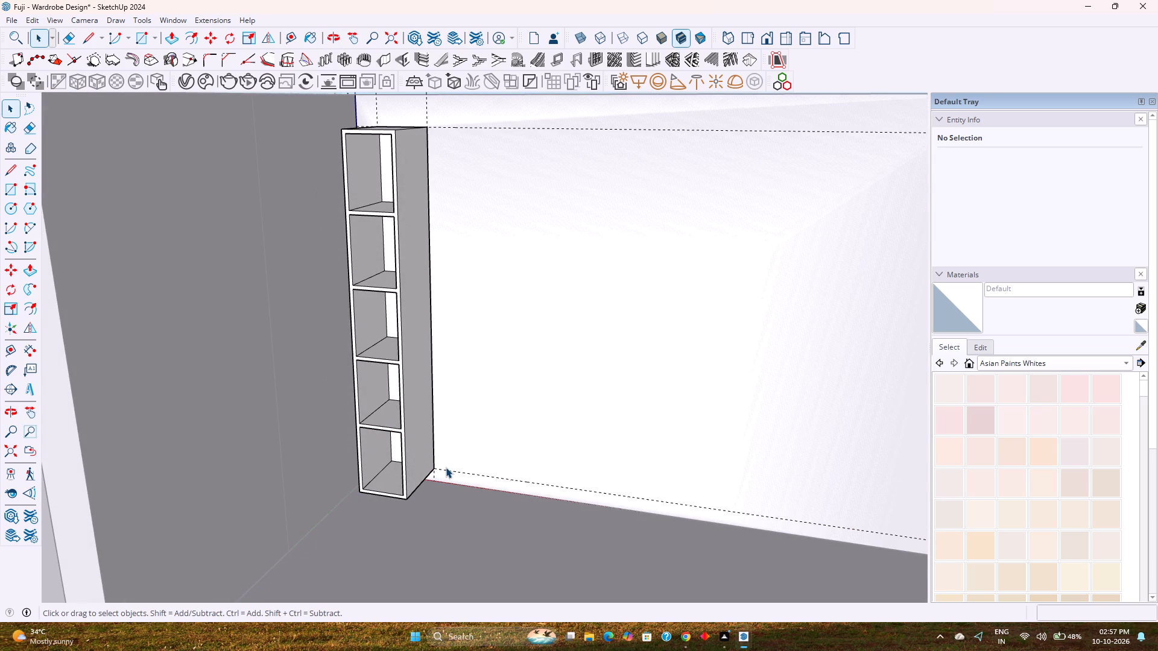
pyautogui.press('Escape')
# Draw an 8'4" by 6" rectangle on the back wall, filling the gap between the side wall and the tall box down to the floor.
pyautogui.scroll(-1, 451, 462)
pyautogui.keyDown('shift'); pyautogui.moveTo(454, 461); pyautogui.dragTo(445, 464, button='middle'); pyautogui.keyUp('shift')
pyautogui.moveTo(503, 451); pyautogui.dragTo(628, 406, button='middle')
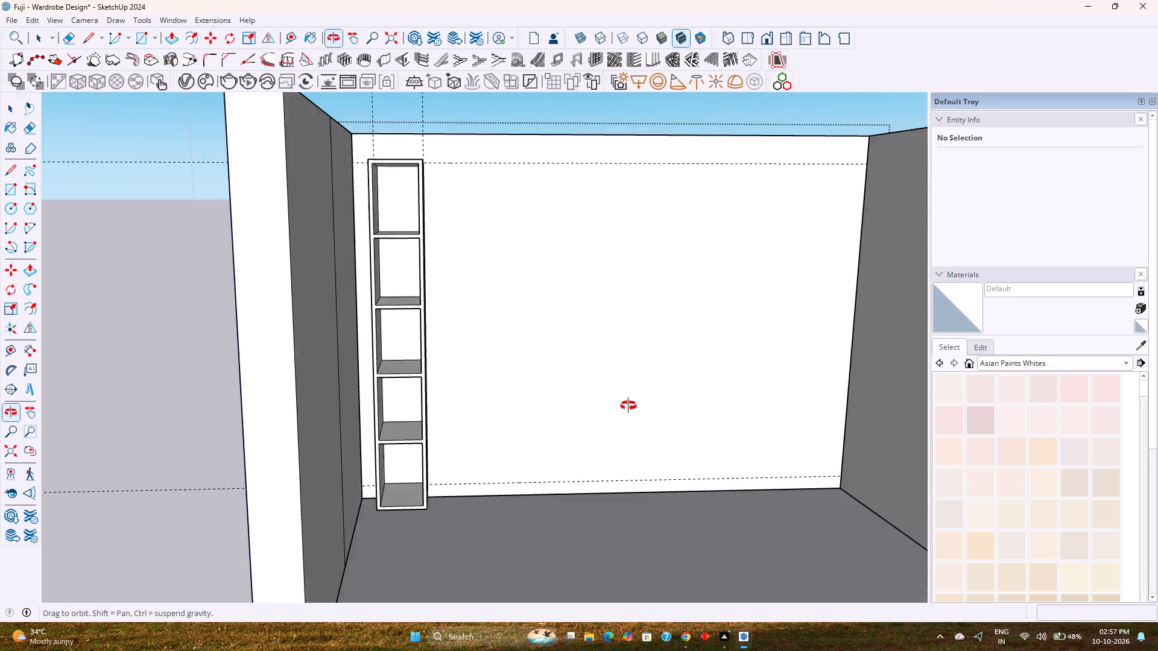
pyautogui.moveTo(628, 406); pyautogui.dragTo(586, 417, button='middle')
pyautogui.scroll(1, 449, 171)
pyautogui.moveTo(450, 171); pyautogui.dragTo(539, 327, button='middle')
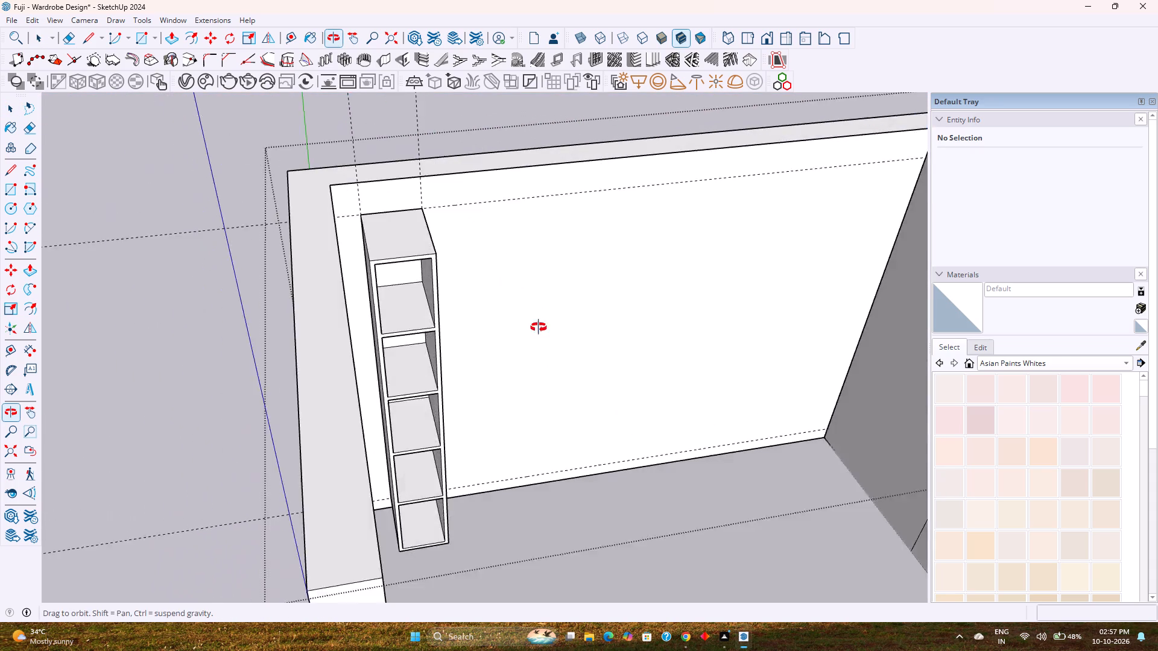
pyautogui.moveTo(539, 327); pyautogui.dragTo(513, 315, button='middle')
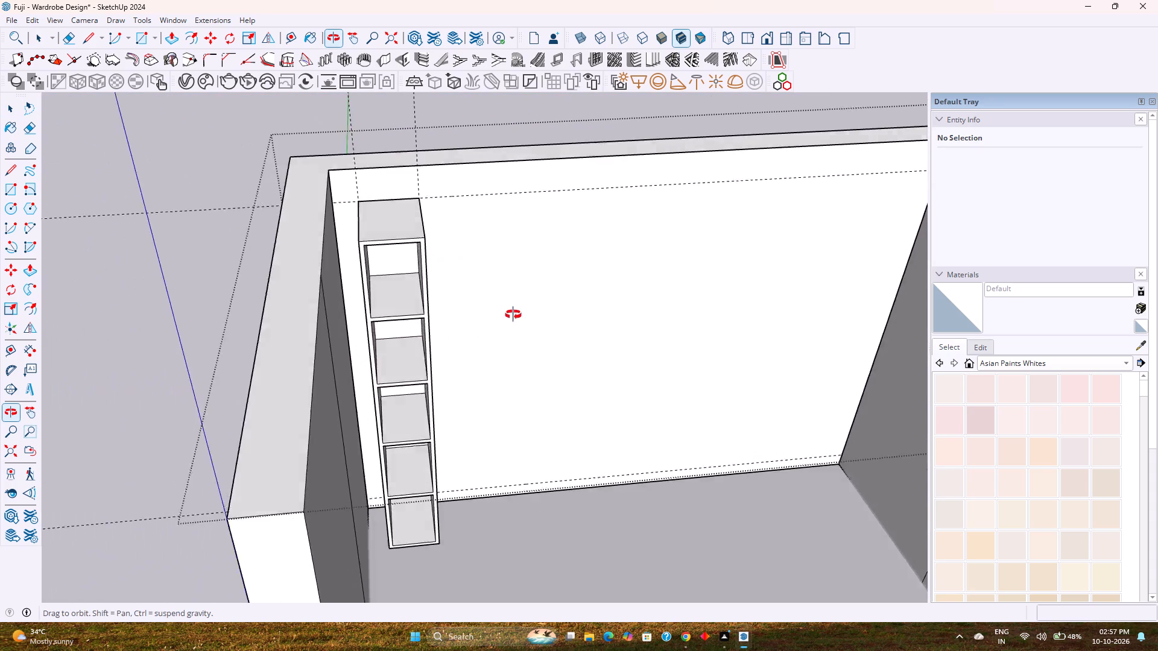
pyautogui.moveTo(513, 315); pyautogui.dragTo(528, 249, button='middle')
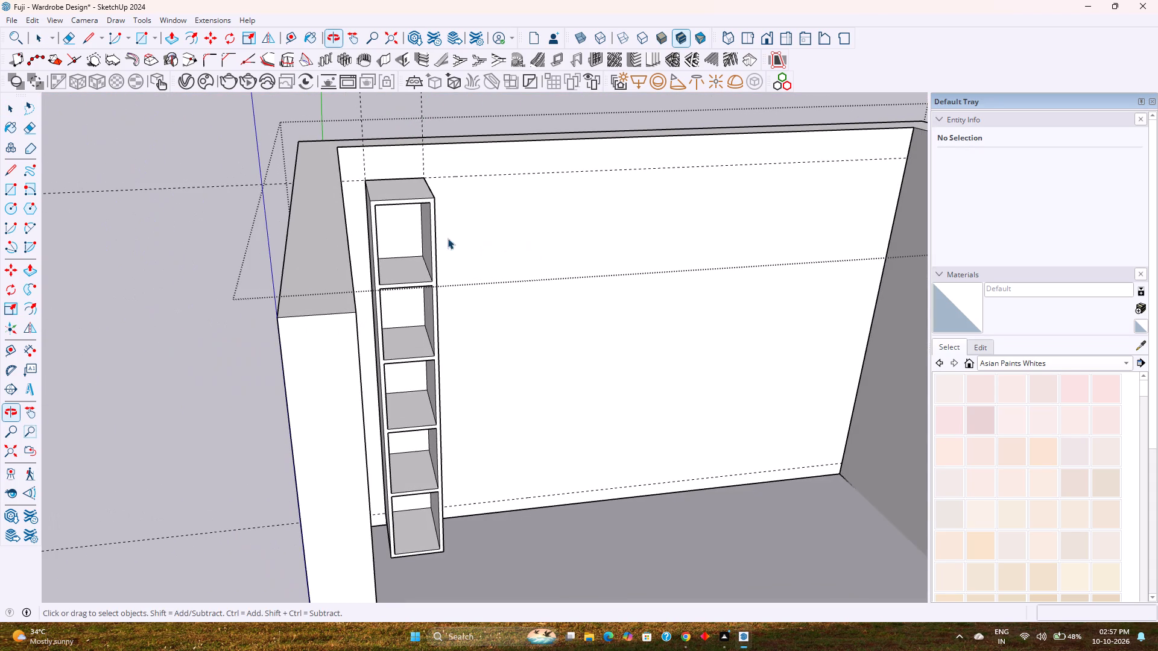
pyautogui.click(359, 225)
pyautogui.scroll(1, 372, 265)
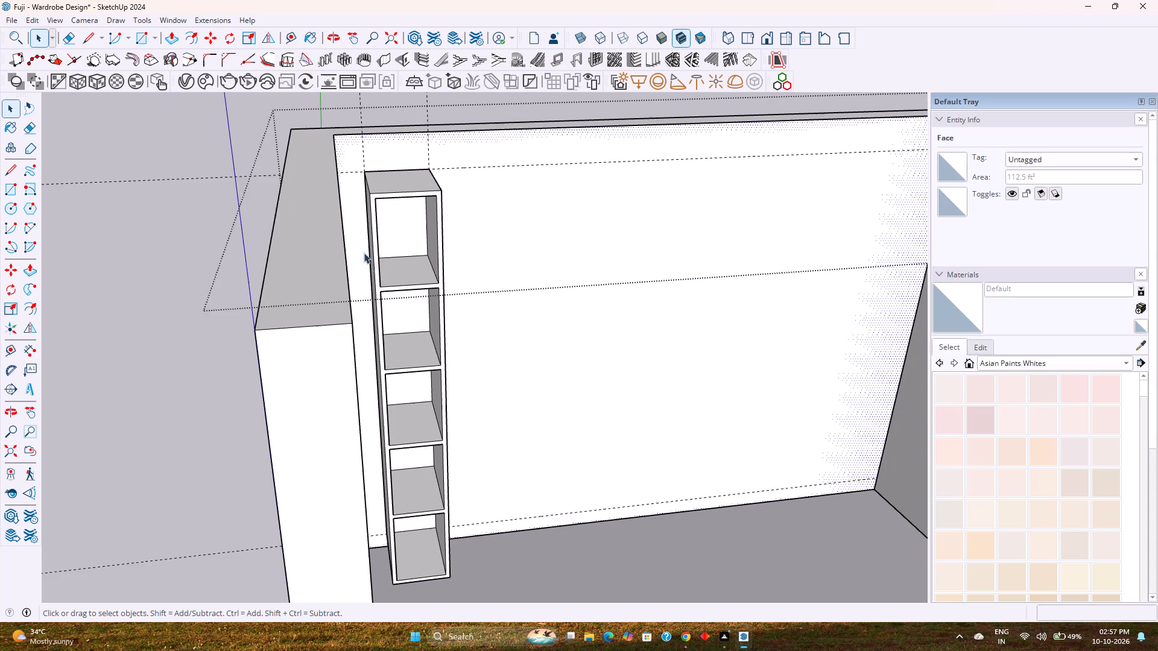
pyautogui.middleClick(352, 240)
pyautogui.moveTo(447, 278); pyautogui.dragTo(414, 226, button='middle')
pyautogui.doubleClick(490, 241)
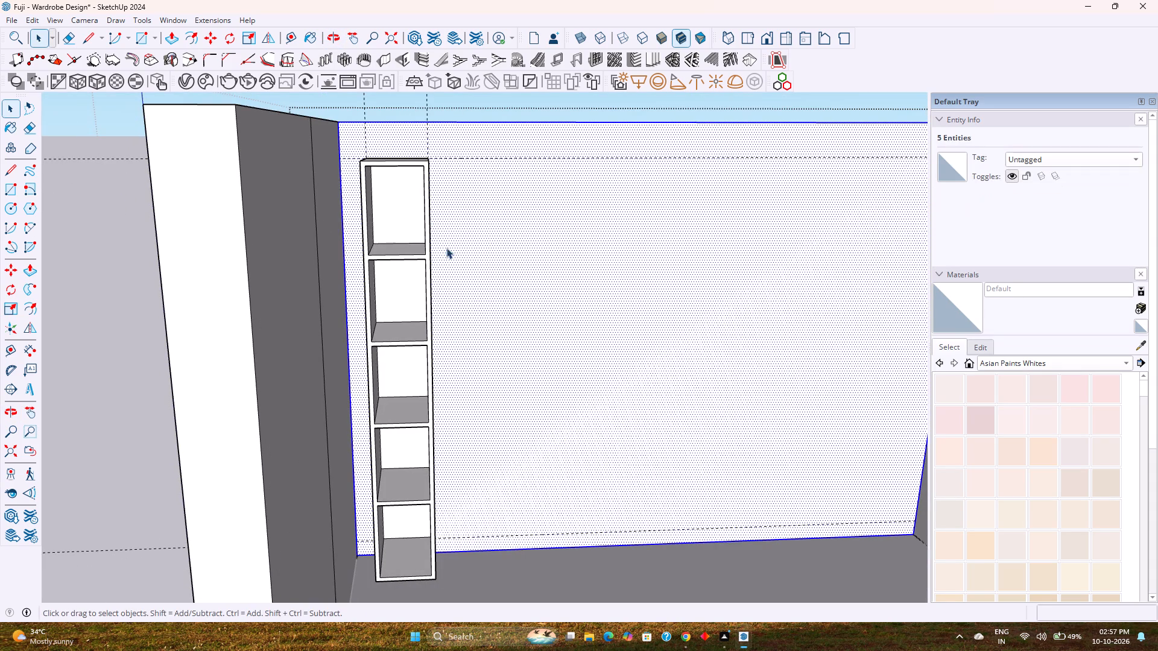
pyautogui.doubleClick(470, 249)
pyautogui.scroll(-2, 455, 256)
pyautogui.moveTo(455, 256); pyautogui.dragTo(452, 297, button='middle')
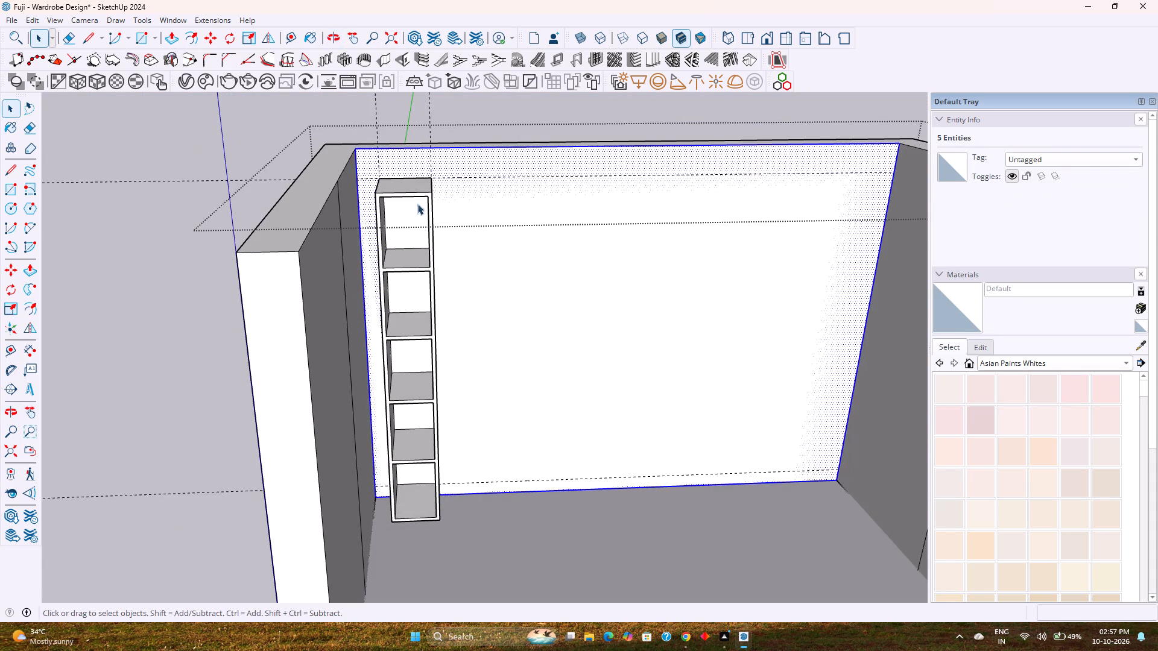
pyautogui.scroll(3, 364, 239)
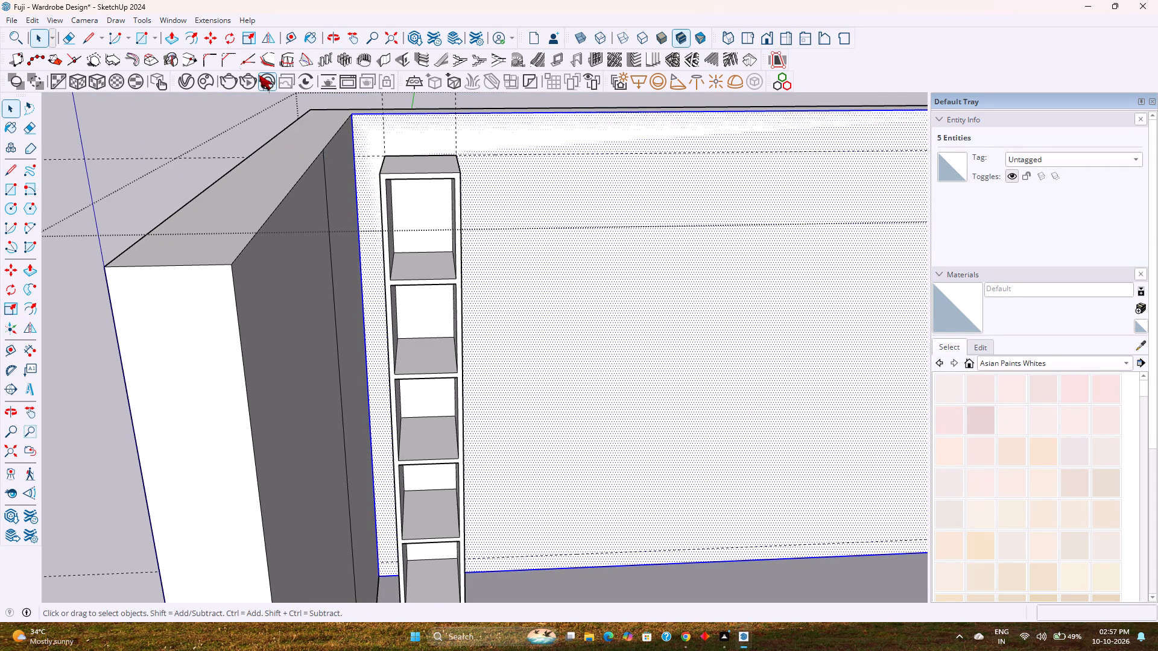
pyautogui.click(142, 35)
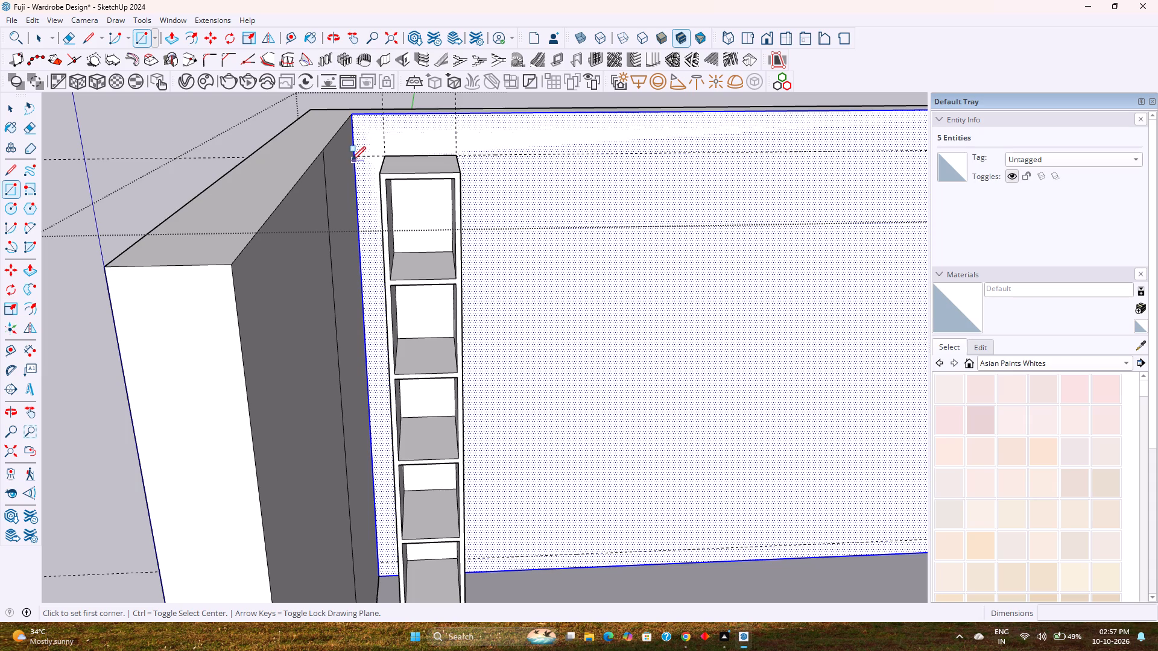
pyautogui.click(355, 159)
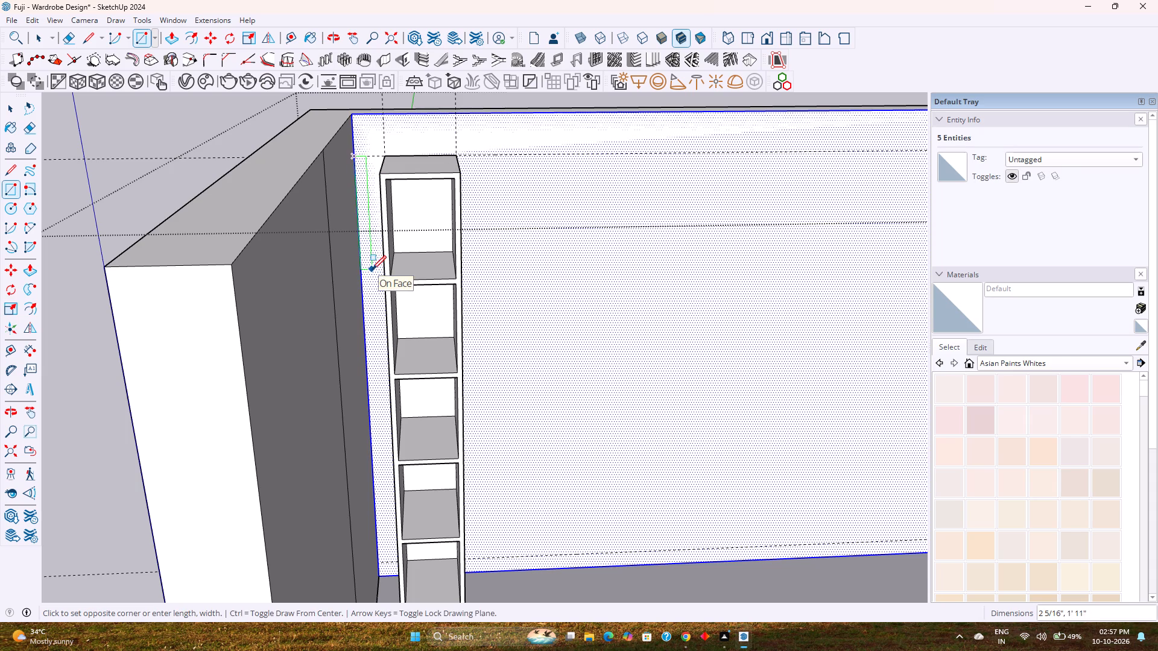
pyautogui.scroll(-3, 372, 269)
pyautogui.scroll(2, 382, 512)
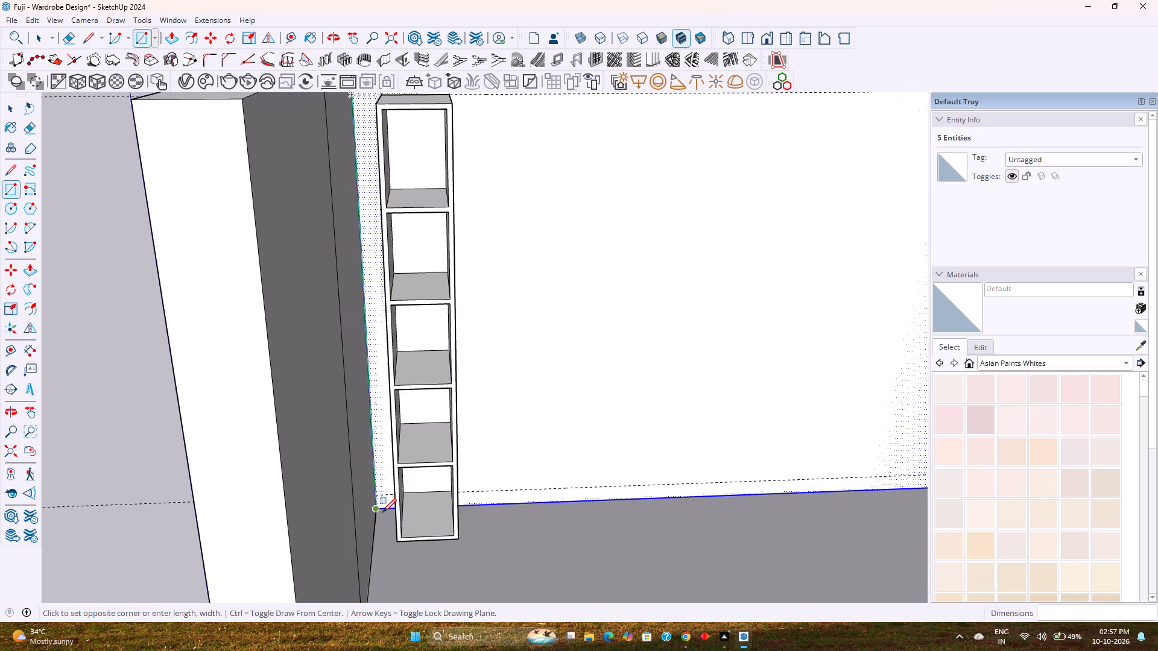
pyautogui.scroll(13, 382, 512)
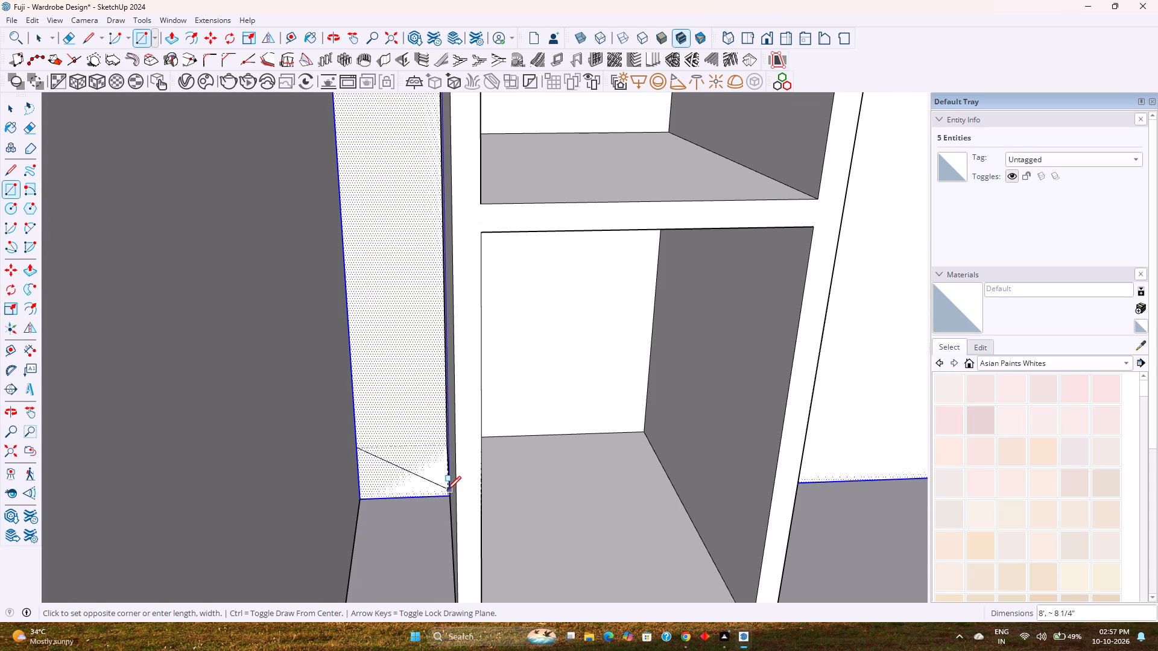
pyautogui.click(448, 498)
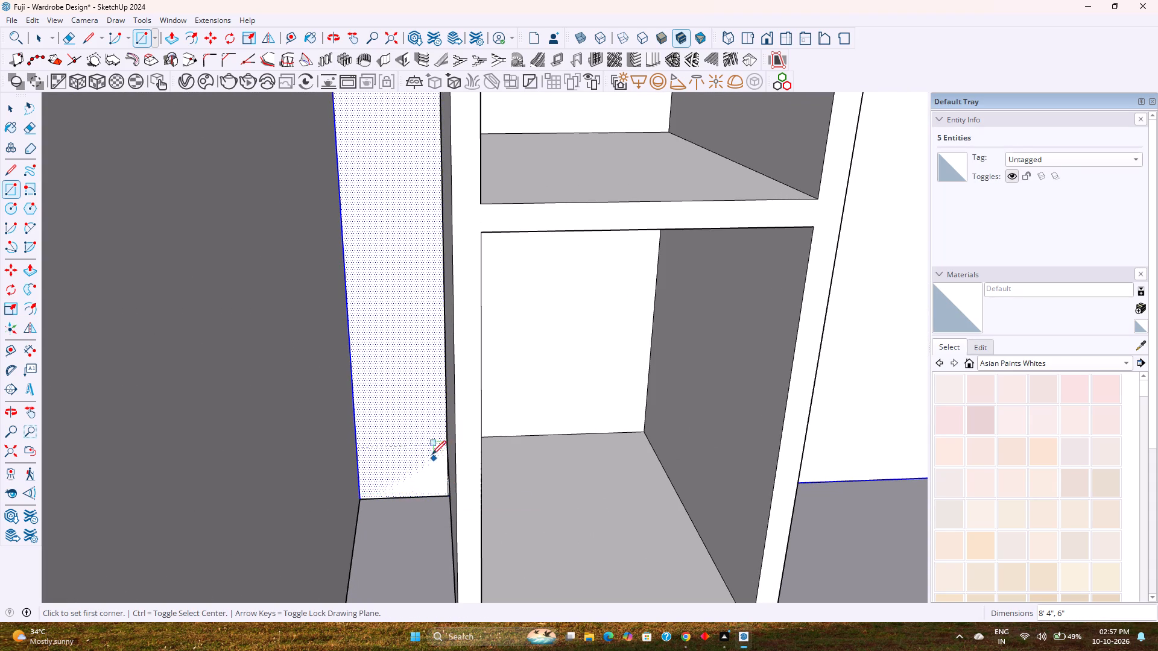
# Extrude the narrow strip beside the tall box 1'8" out from the back wall.
pyautogui.press('space')
pyautogui.press('p')
pyautogui.click(403, 410)
pyautogui.scroll(-1, 391, 439)
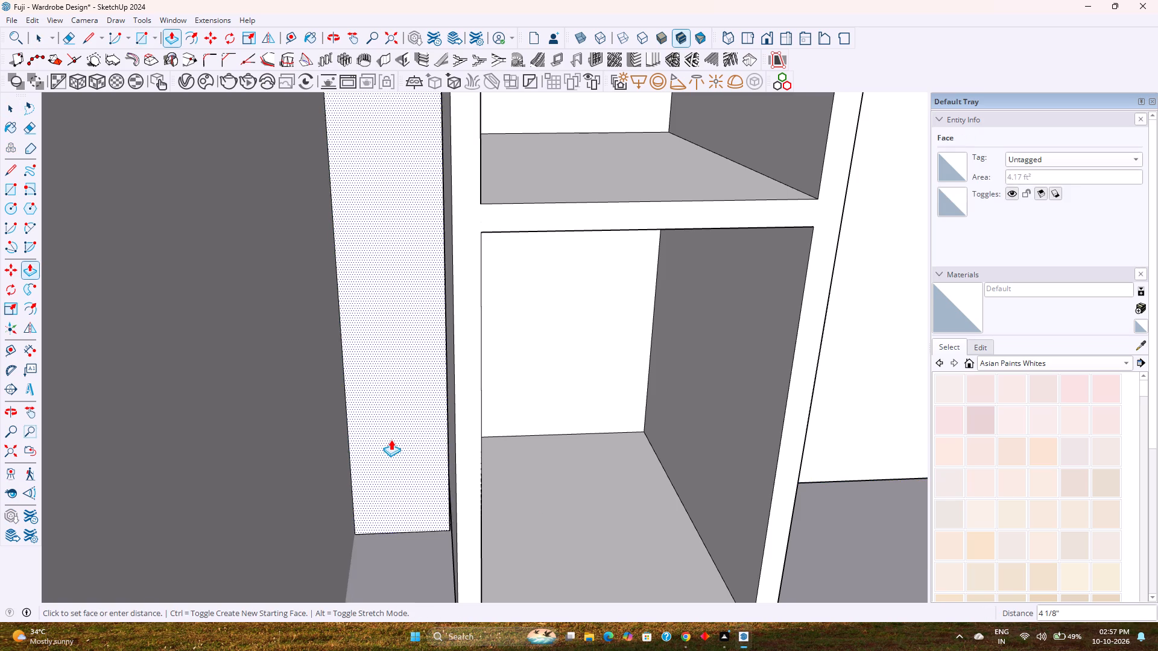
pyautogui.scroll(-15, 391, 439)
pyautogui.moveTo(391, 442); pyautogui.dragTo(343, 495, button='middle')
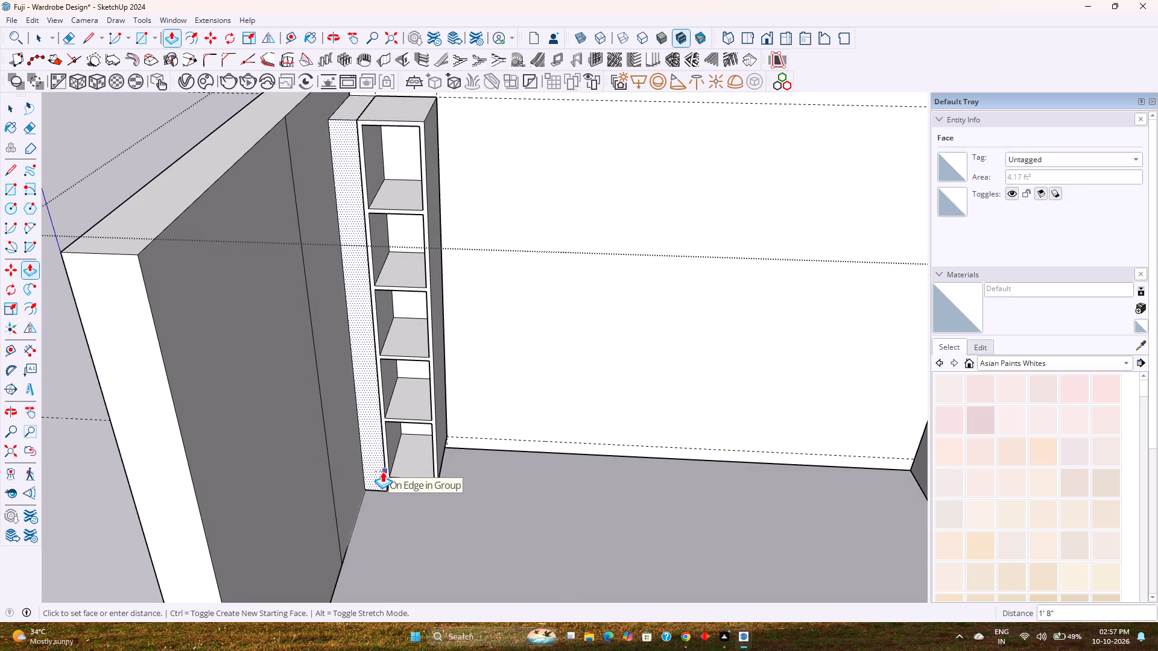
pyautogui.scroll(4, 382, 471)
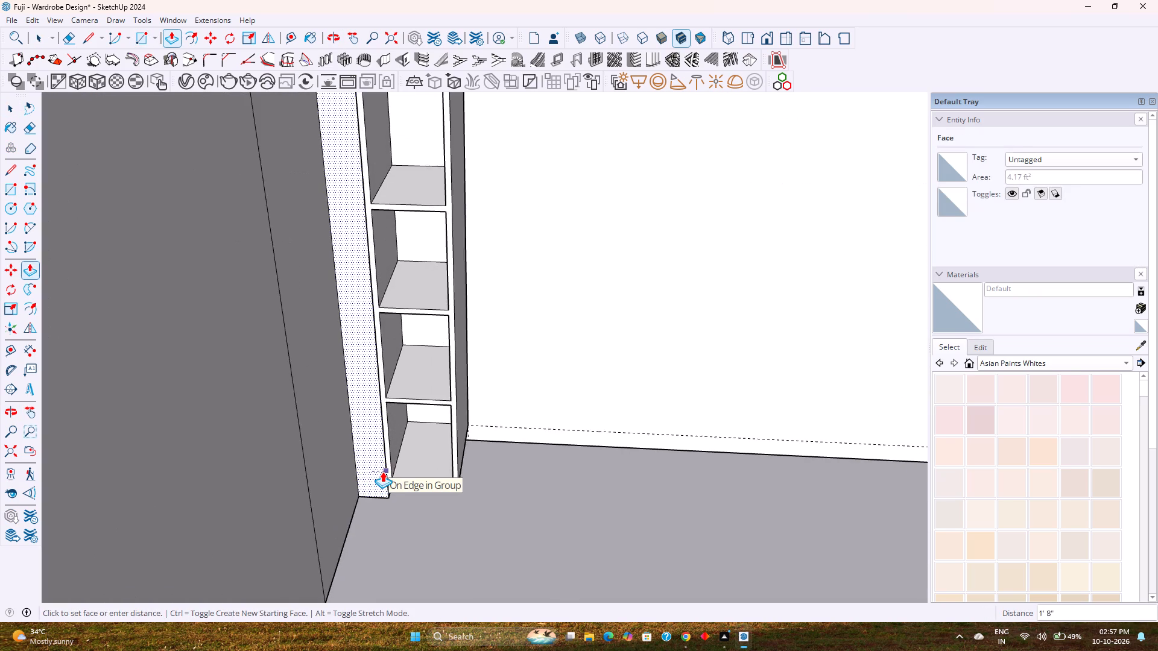
pyautogui.scroll(2, 382, 471)
pyautogui.click(385, 468)
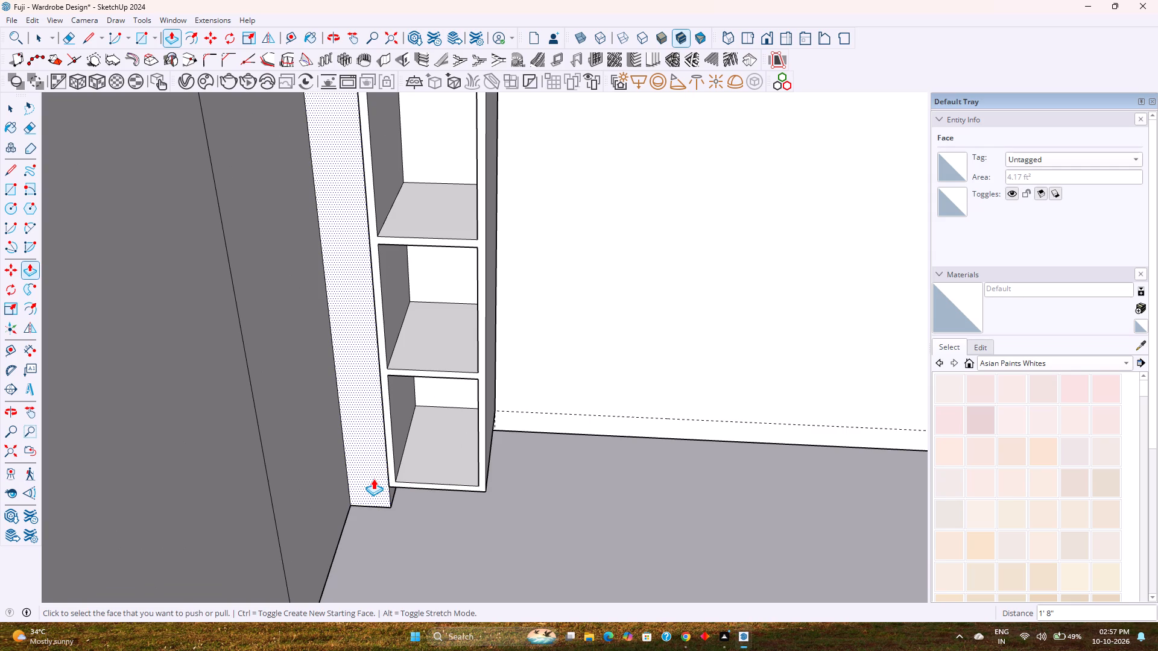
pyautogui.press('space')
# Examine the extruded filler strip and the shelved tall box within the whole room.
pyautogui.scroll(-4, 374, 479)
pyautogui.moveTo(411, 491); pyautogui.dragTo(379, 478, button='middle')
pyautogui.scroll(-5, 375, 471)
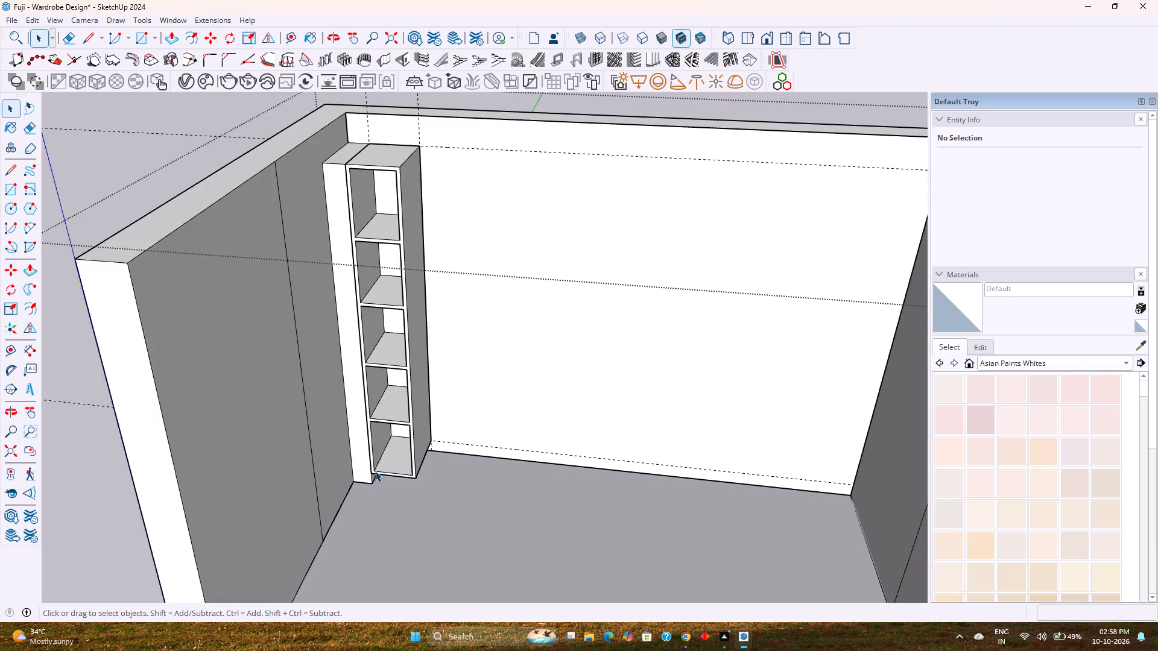
pyautogui.scroll(-2, 375, 471)
pyautogui.moveTo(411, 495); pyautogui.dragTo(425, 428, button='middle')
pyautogui.moveTo(428, 503); pyautogui.dragTo(475, 433, button='middle')
pyautogui.scroll(2, 461, 547)
pyautogui.moveTo(461, 547); pyautogui.dragTo(465, 542, button='middle')
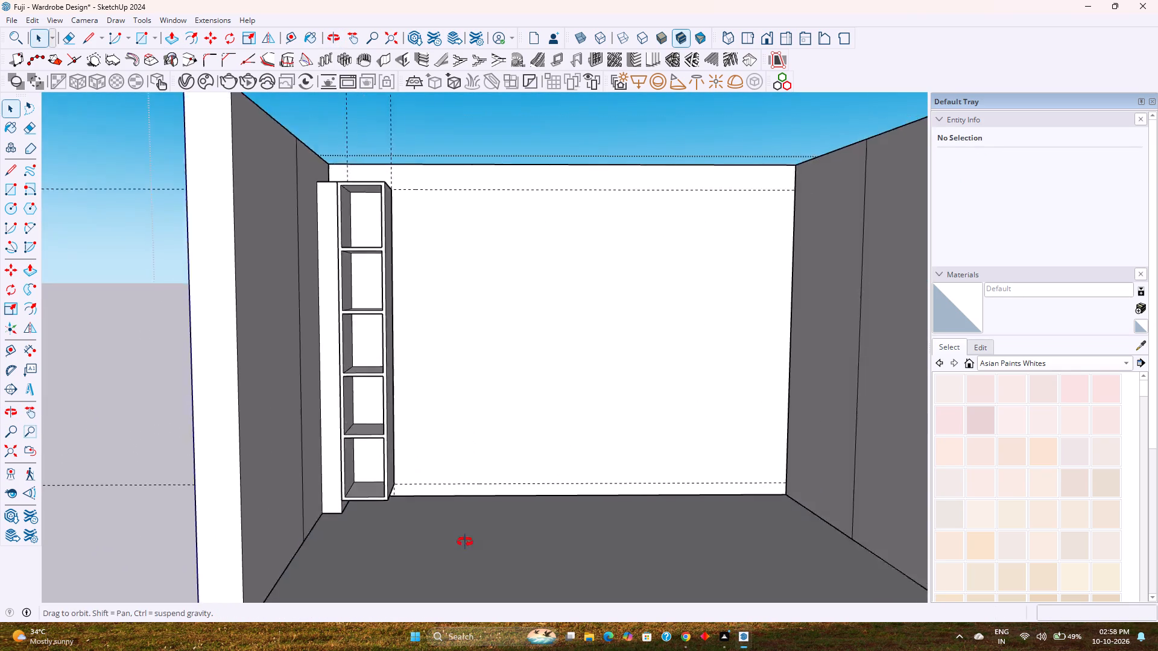
# Examine the shelved tall box and side filler from above and from the front of the room.
pyautogui.moveTo(465, 542); pyautogui.dragTo(471, 580, button='middle')
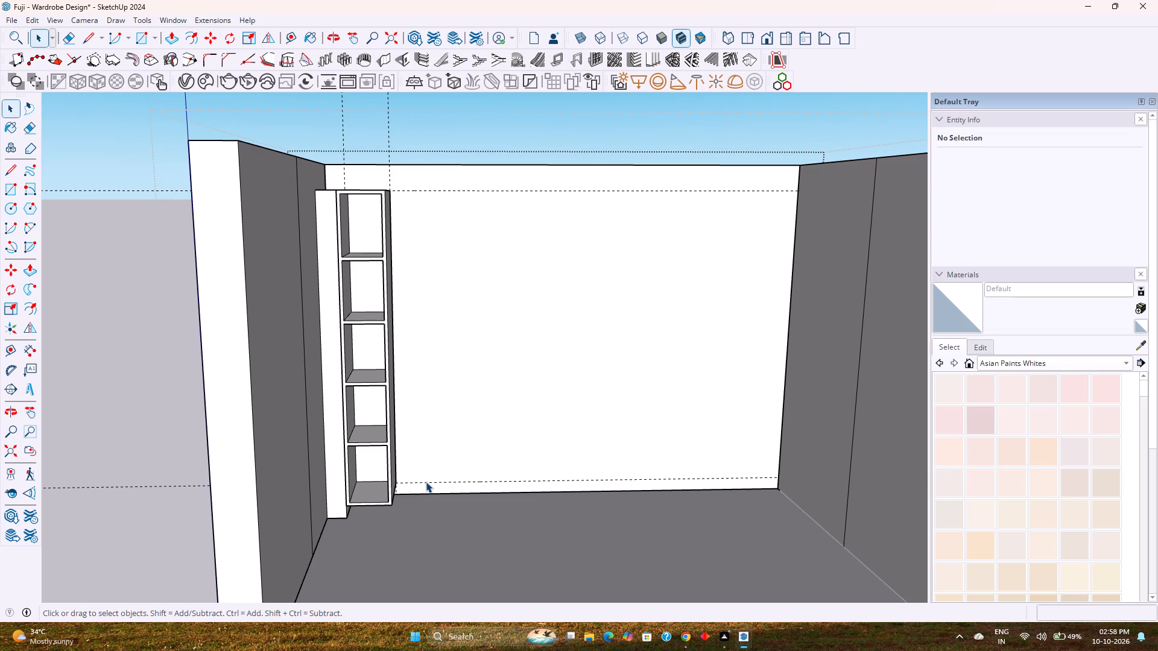
pyautogui.scroll(3, 390, 386)
pyautogui.scroll(-2, 413, 361)
pyautogui.moveTo(413, 361); pyautogui.dragTo(404, 509, button='middle')
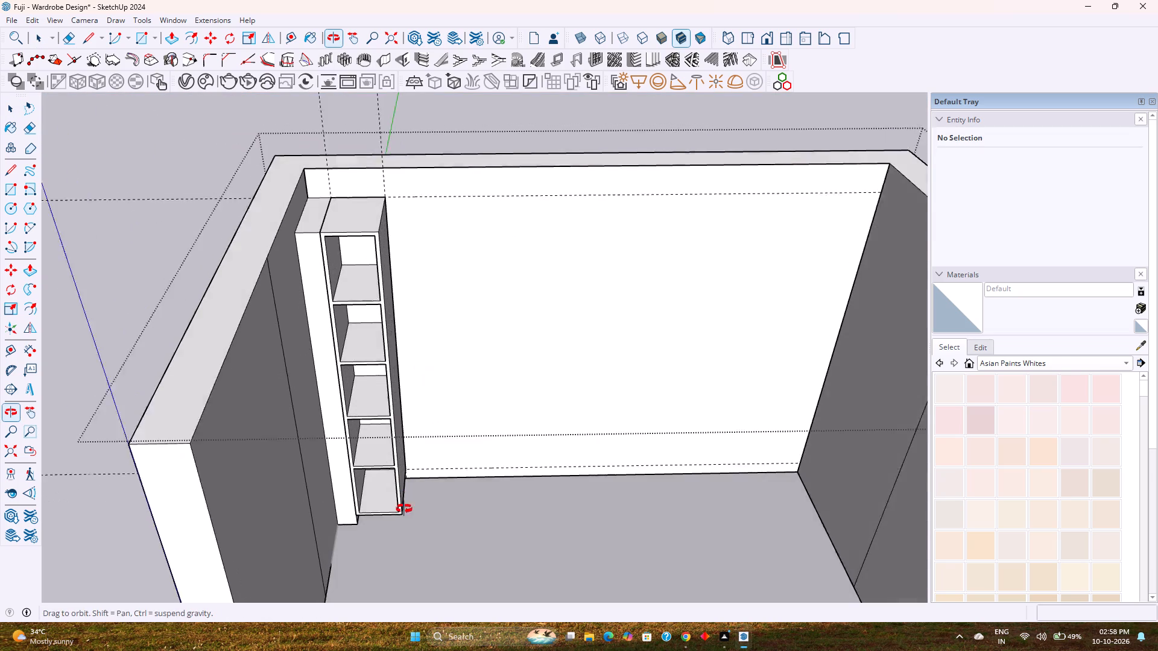
pyautogui.moveTo(404, 509); pyautogui.dragTo(404, 517, button='middle')
pyautogui.scroll(3, 374, 271)
pyautogui.moveTo(362, 265); pyautogui.dragTo(293, 322, button='middle')
pyautogui.scroll(-1, 293, 314)
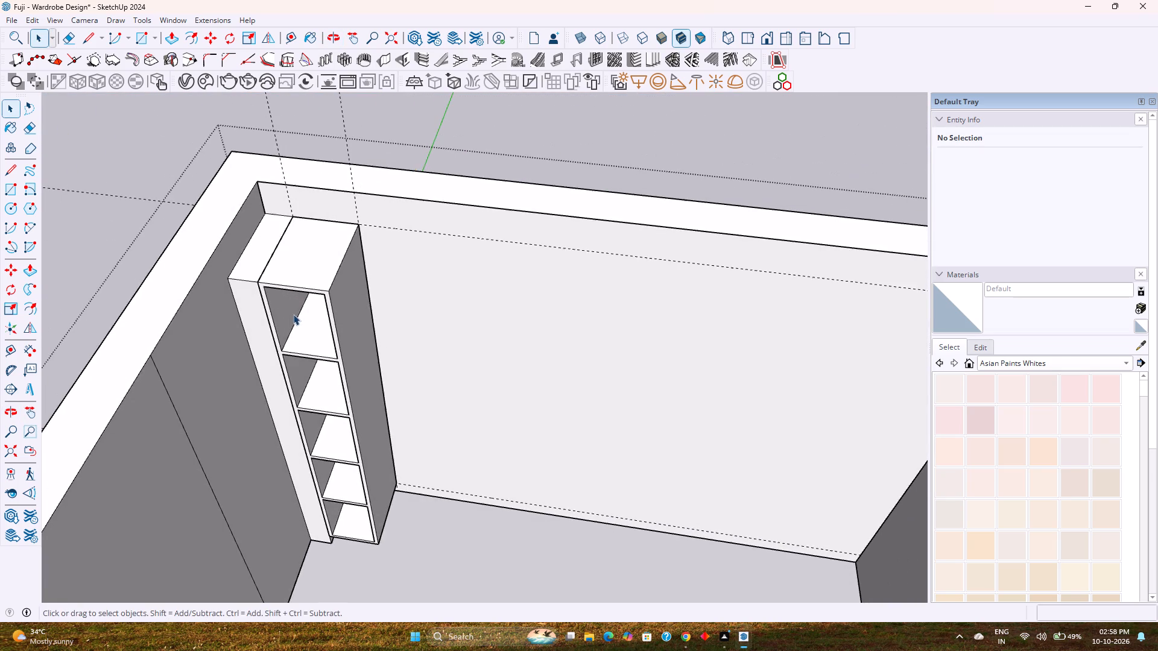
pyautogui.moveTo(381, 417); pyautogui.dragTo(407, 317, button='middle')
pyautogui.scroll(-4, 408, 316)
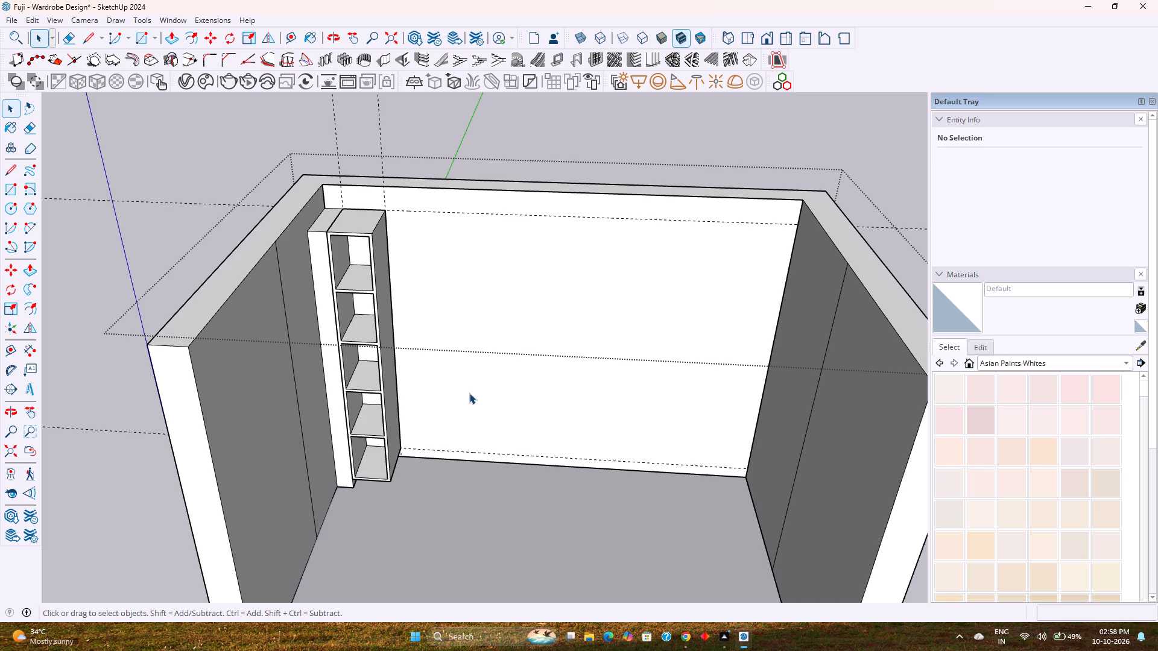
pyautogui.moveTo(497, 383); pyautogui.dragTo(503, 317, button='middle')
pyautogui.moveTo(493, 420); pyautogui.dragTo(484, 315, button='middle')
pyautogui.moveTo(478, 318); pyautogui.dragTo(469, 321, button='middle')
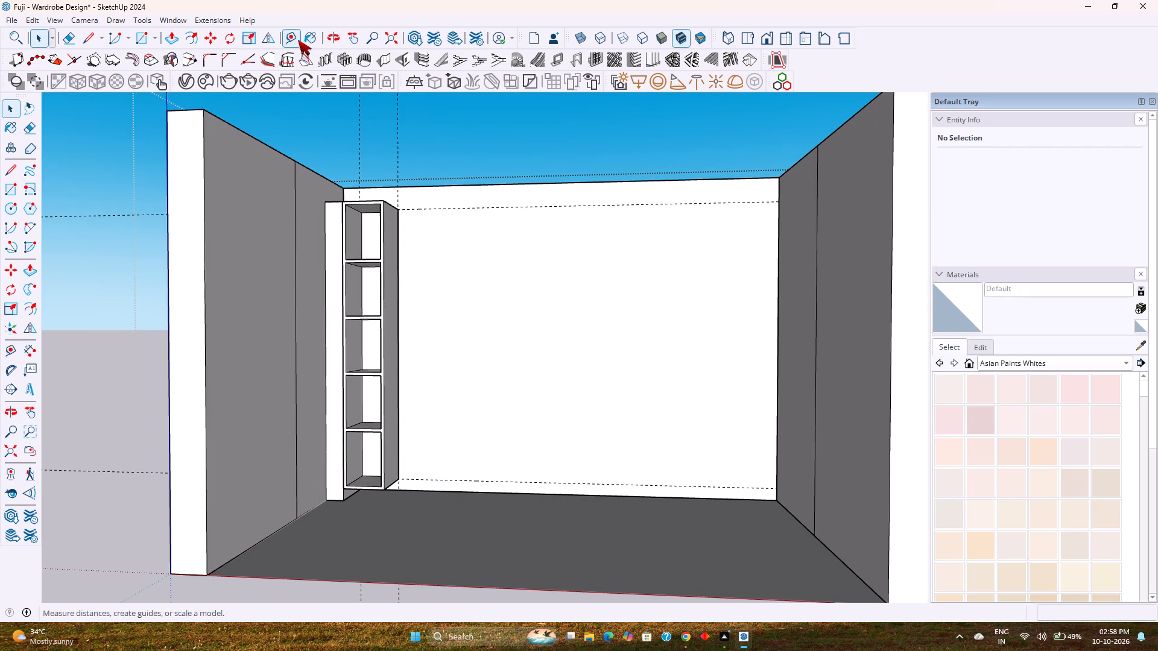
# Delete the vertical dividing line on the inner face of the side wall beside the tall box.
pyautogui.click(466, 280)
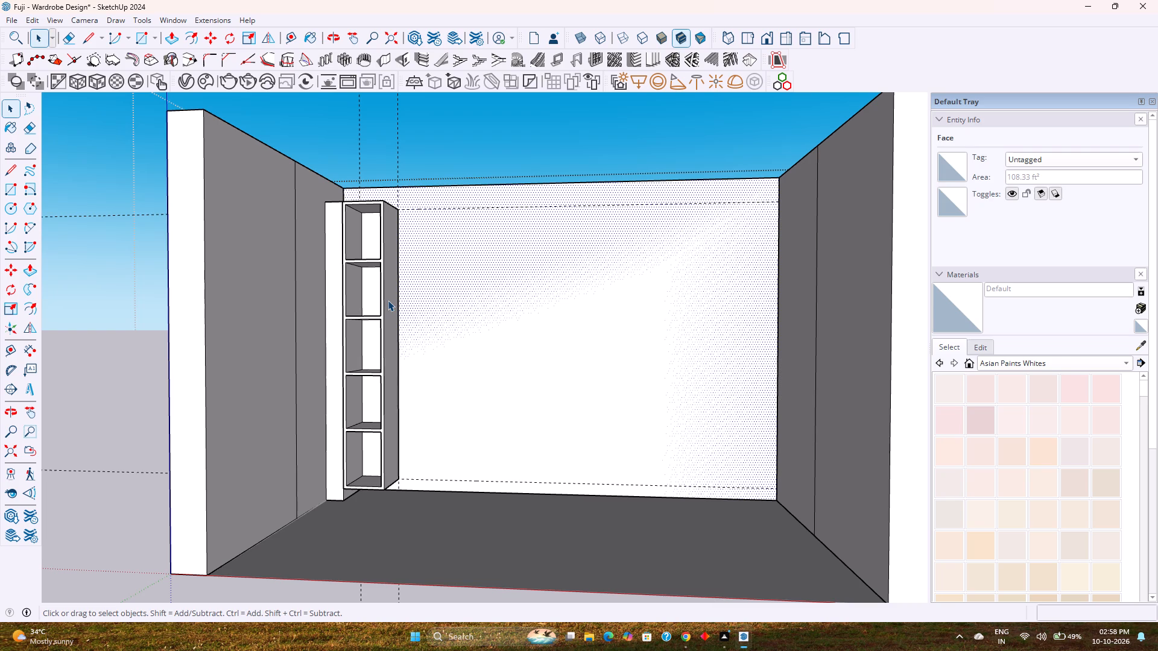
pyautogui.click(236, 319)
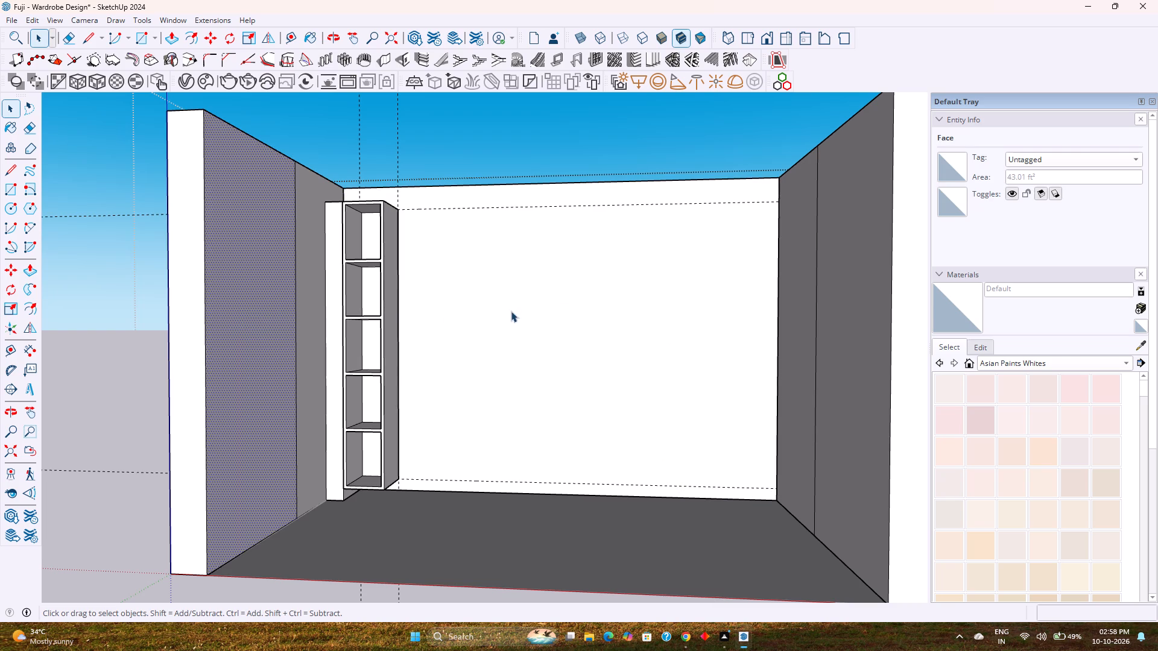
pyautogui.moveTo(411, 321); pyautogui.dragTo(315, 491, button='middle')
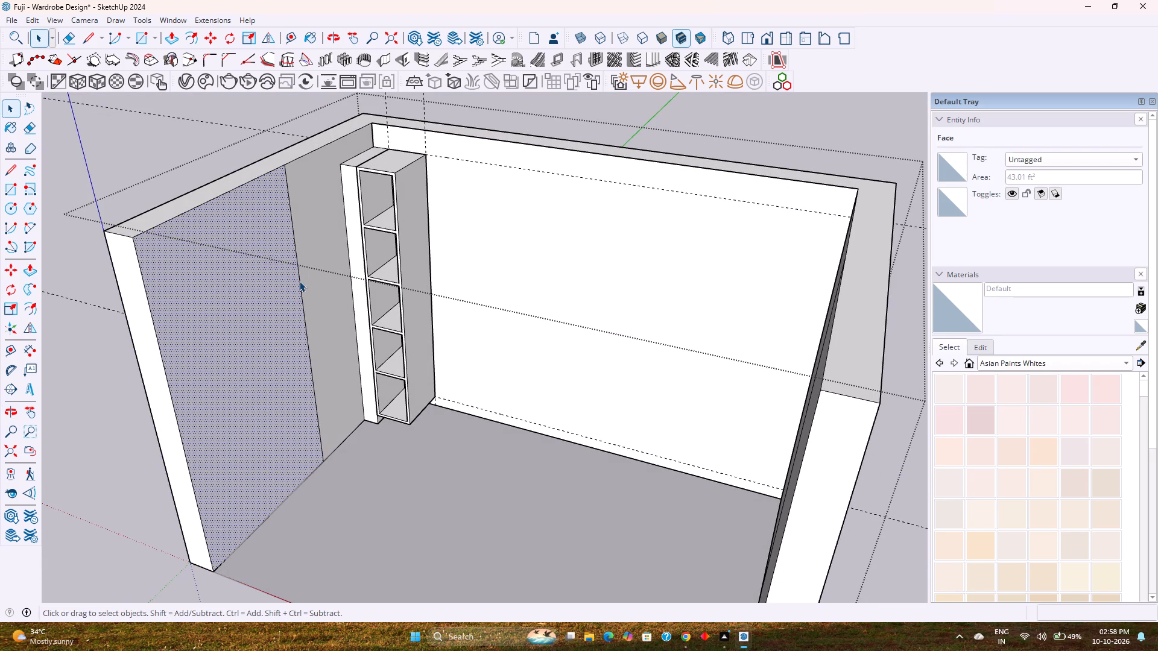
pyautogui.click(299, 281)
pyautogui.press('Delete')
# Delete the vertical dividing line on the inner face of the opposite side wall.
pyautogui.moveTo(308, 303); pyautogui.dragTo(337, 314, button='middle')
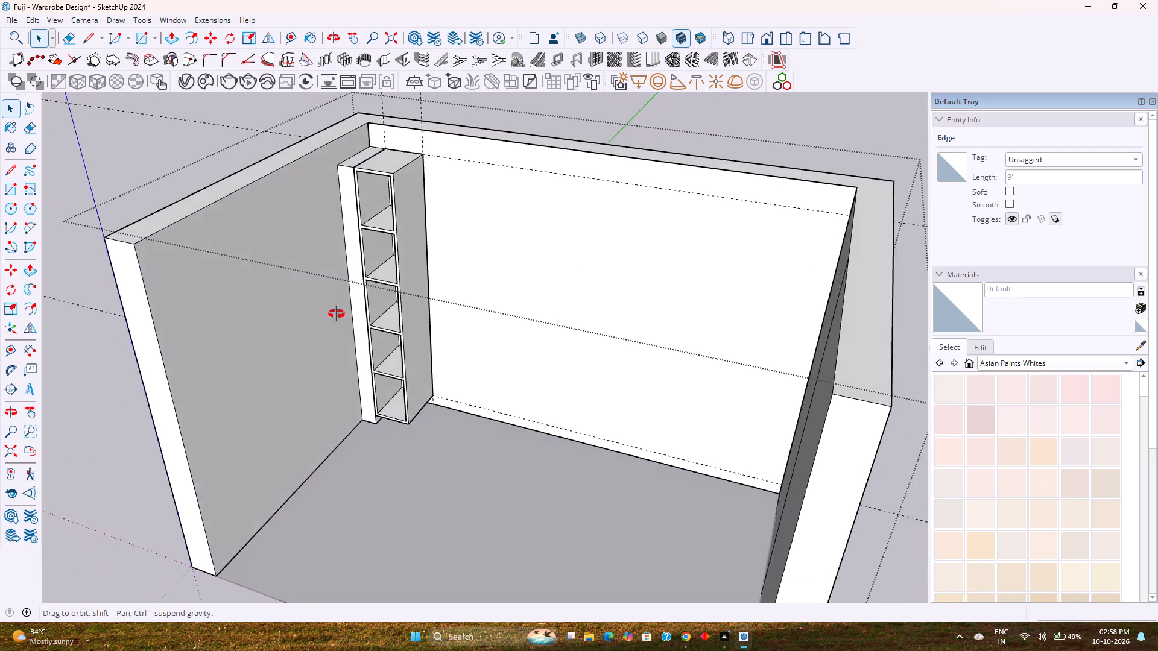
pyautogui.moveTo(337, 314); pyautogui.dragTo(558, 348, button='middle')
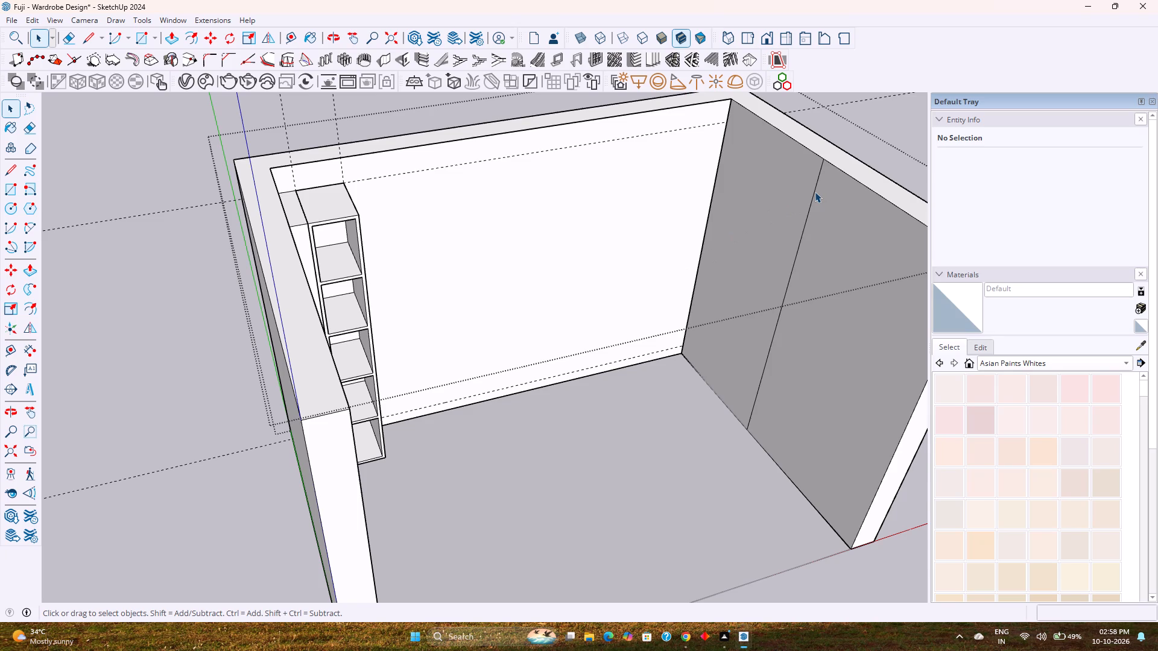
pyautogui.click(815, 192)
pyautogui.press('Delete')
# Save the wardrobe model.
pyautogui.moveTo(546, 356); pyautogui.dragTo(413, 282, button='middle')
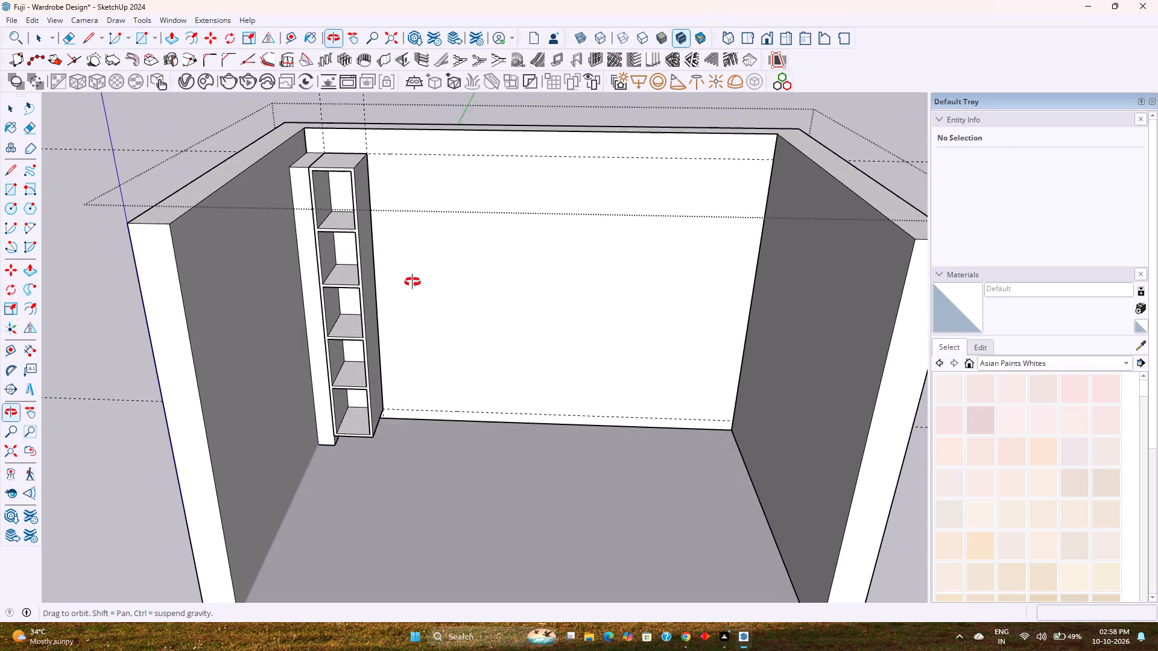
pyautogui.moveTo(413, 282); pyautogui.dragTo(413, 281, button='middle')
pyautogui.hotkey('ctrl', 's')
# Check what is joined to the back wall by selecting all its connected geometry inside the walls' group.
pyautogui.scroll(-3, 437, 297)
pyautogui.moveTo(444, 304); pyautogui.dragTo(451, 360, button='middle')
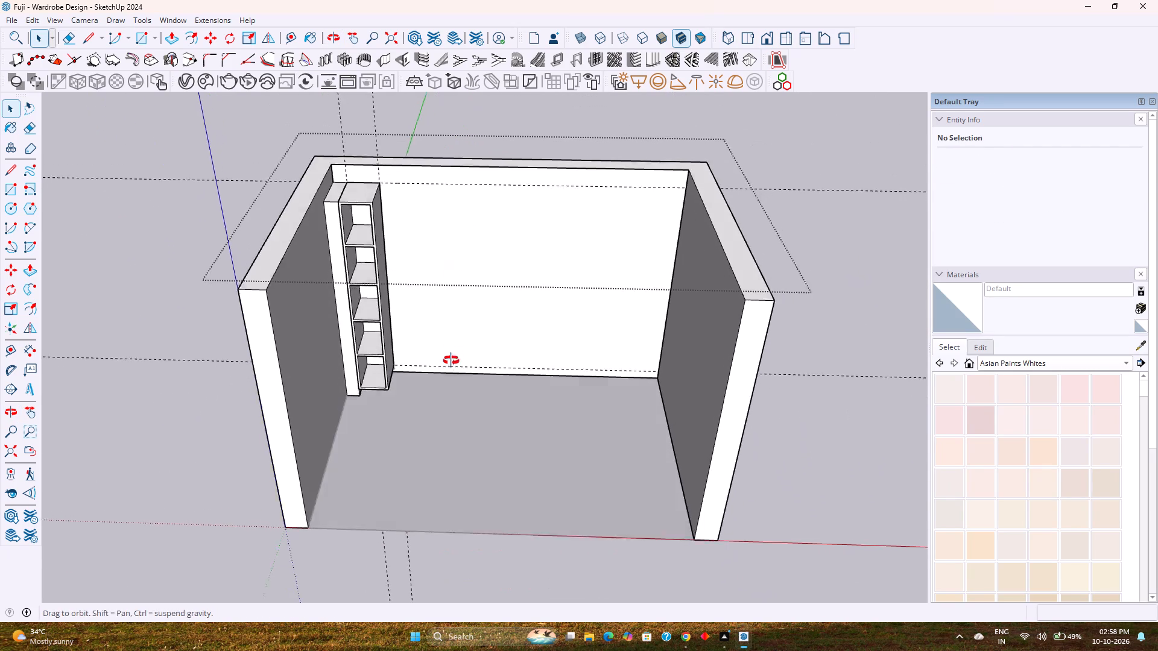
pyautogui.moveTo(451, 360); pyautogui.dragTo(451, 361, button='middle')
pyautogui.moveTo(446, 389); pyautogui.dragTo(432, 300, button='middle')
pyautogui.keyDown('shift'); pyautogui.moveTo(440, 296); pyautogui.dragTo(428, 471, button='middle'); pyautogui.keyUp('shift')
pyautogui.moveTo(418, 442); pyautogui.dragTo(403, 395, button='middle')
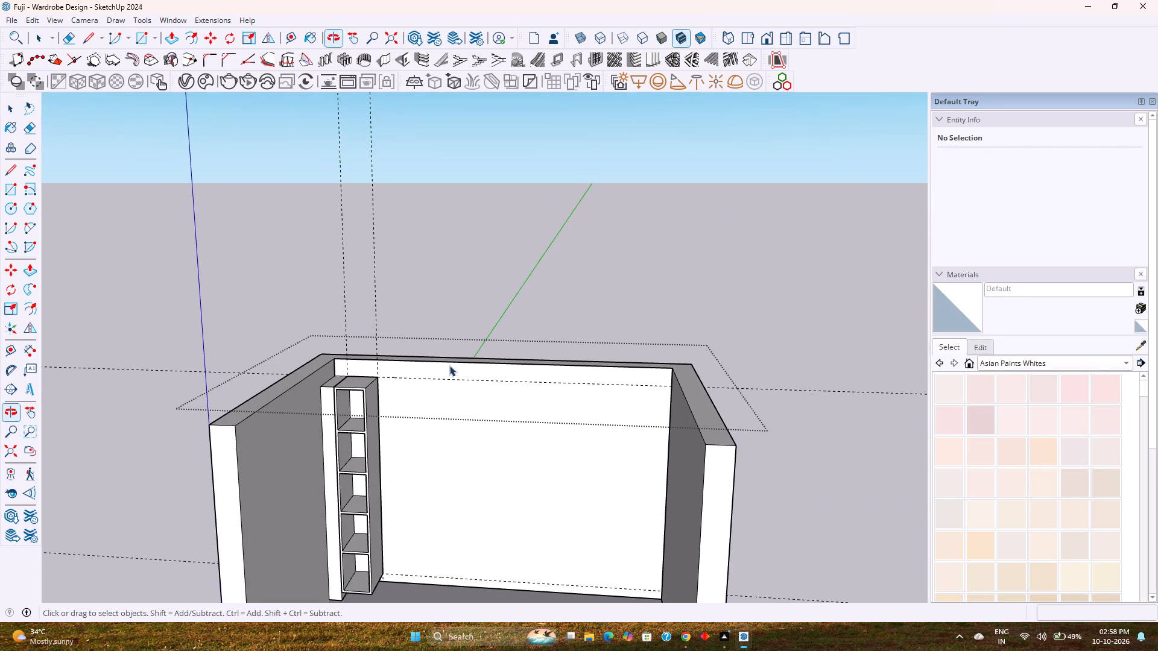
pyautogui.scroll(3, 400, 445)
pyautogui.doubleClick(454, 344)
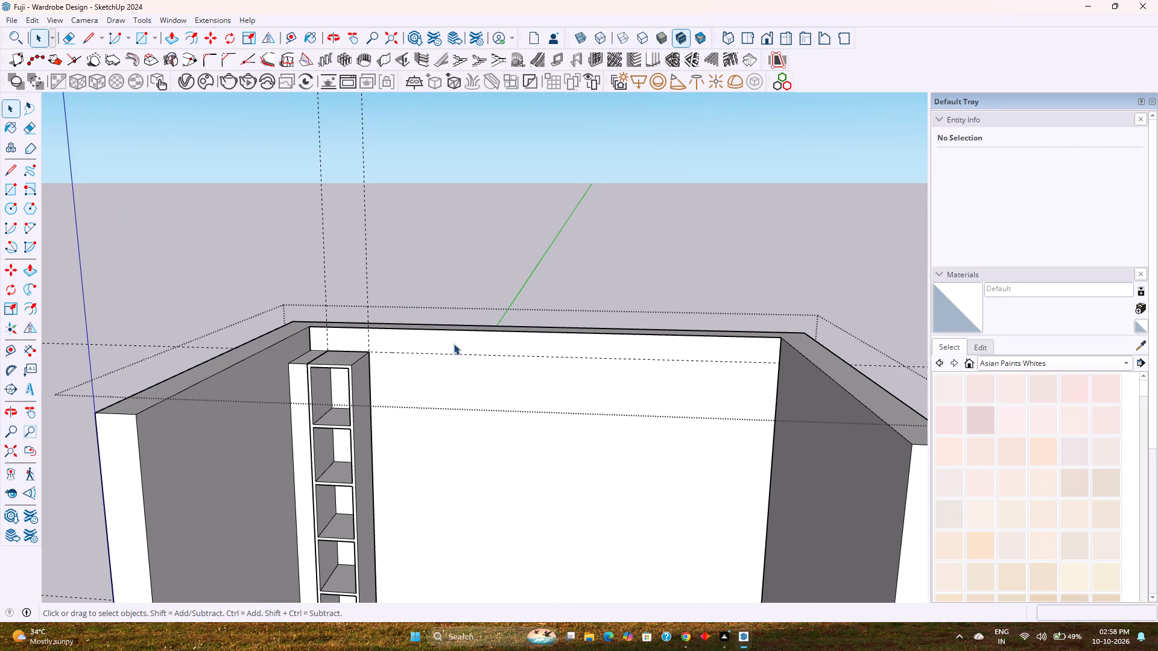
pyautogui.tripleClick(454, 344)
pyautogui.click(454, 344)
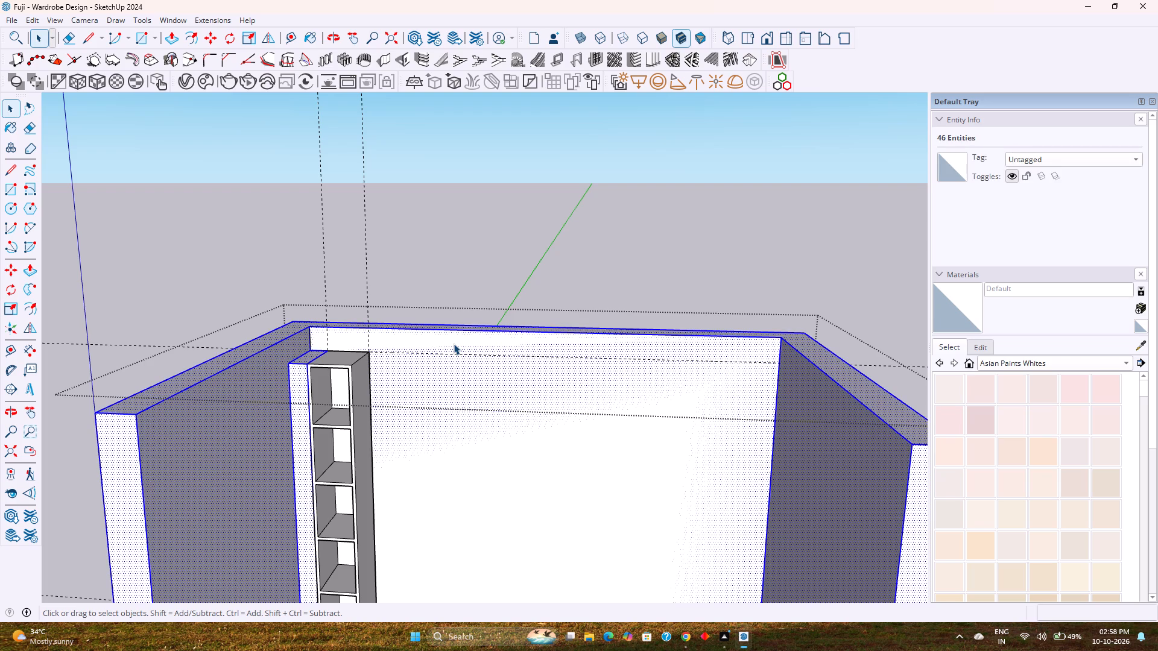
pyautogui.doubleClick(454, 344)
pyautogui.scroll(-3, 252, 386)
pyautogui.click(677, 280)
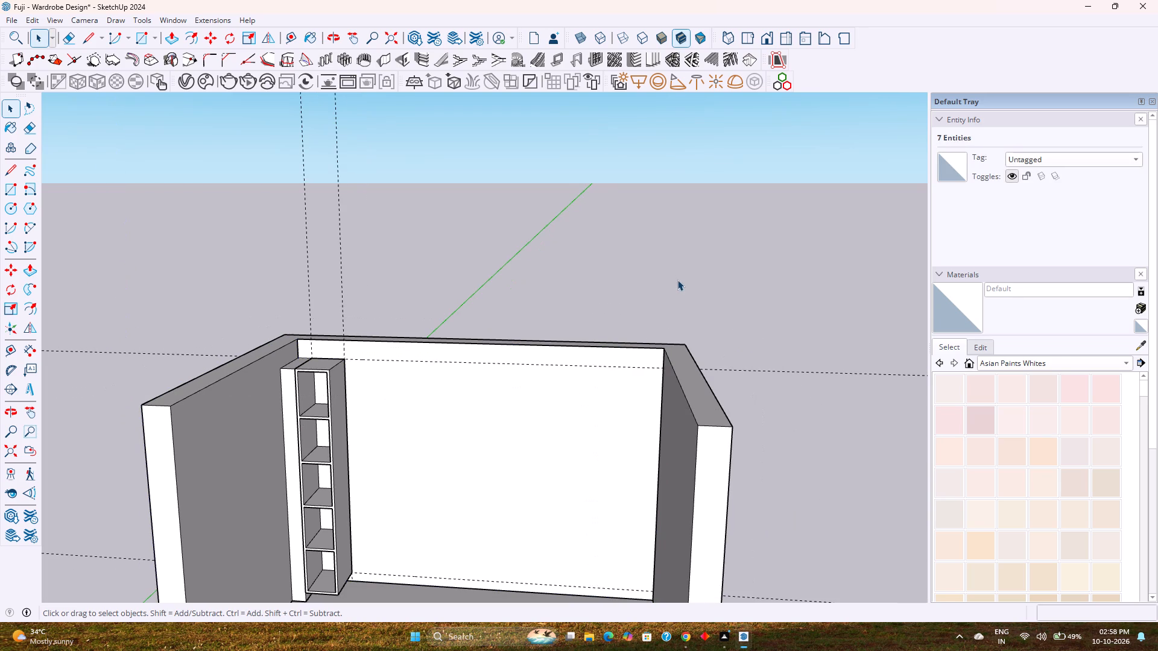
# Open the walls' group and, inside it, the nested group holding the tall box and guides for editing.
pyautogui.click(534, 388)
pyautogui.doubleClick(534, 388)
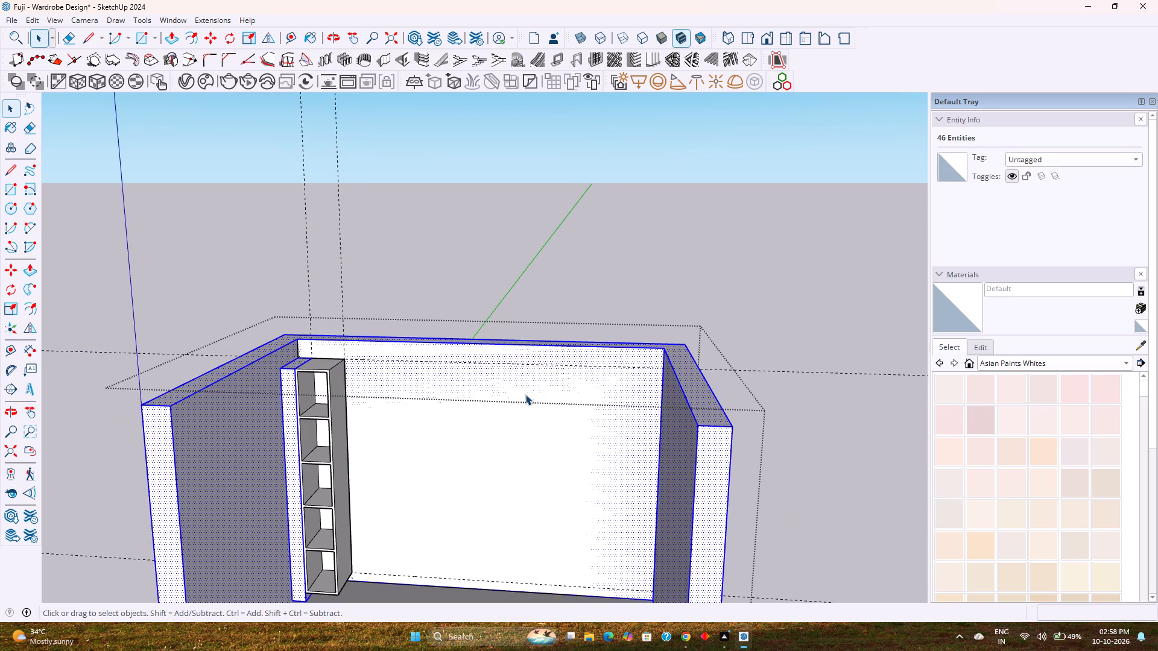
pyautogui.click(329, 430)
pyautogui.doubleClick(333, 427)
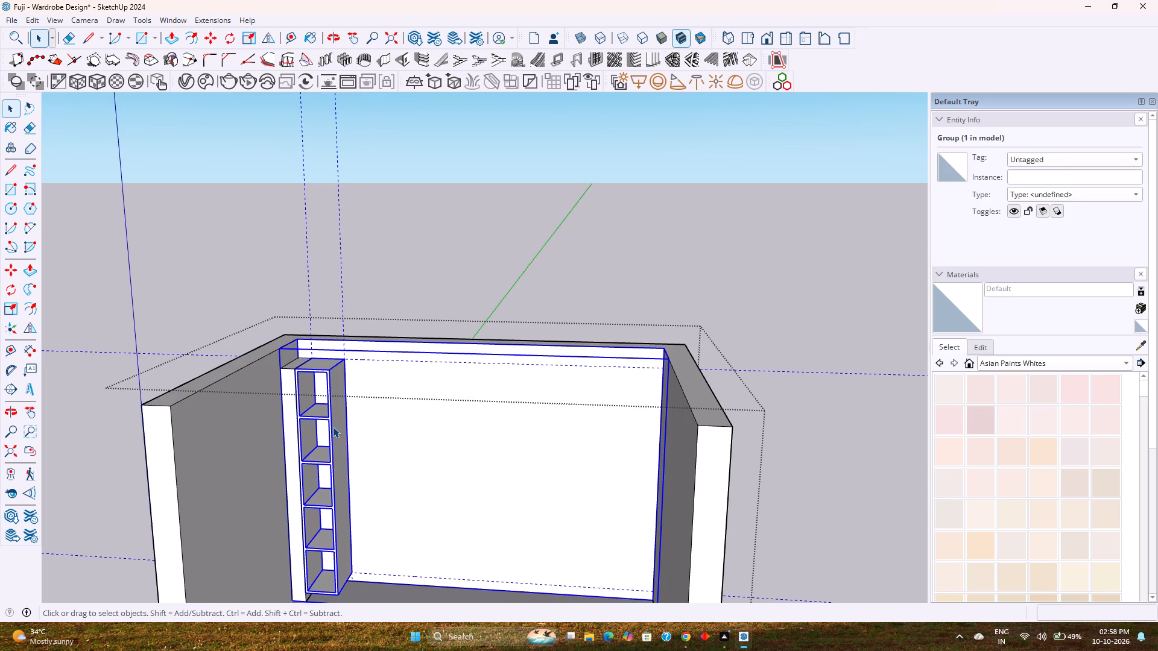
# Place a vertical guide on the back wall 4'6" from the guide along the tall box's open side.
pyautogui.scroll(6, 333, 427)
pyautogui.moveTo(380, 426); pyautogui.dragTo(456, 506, button='middle')
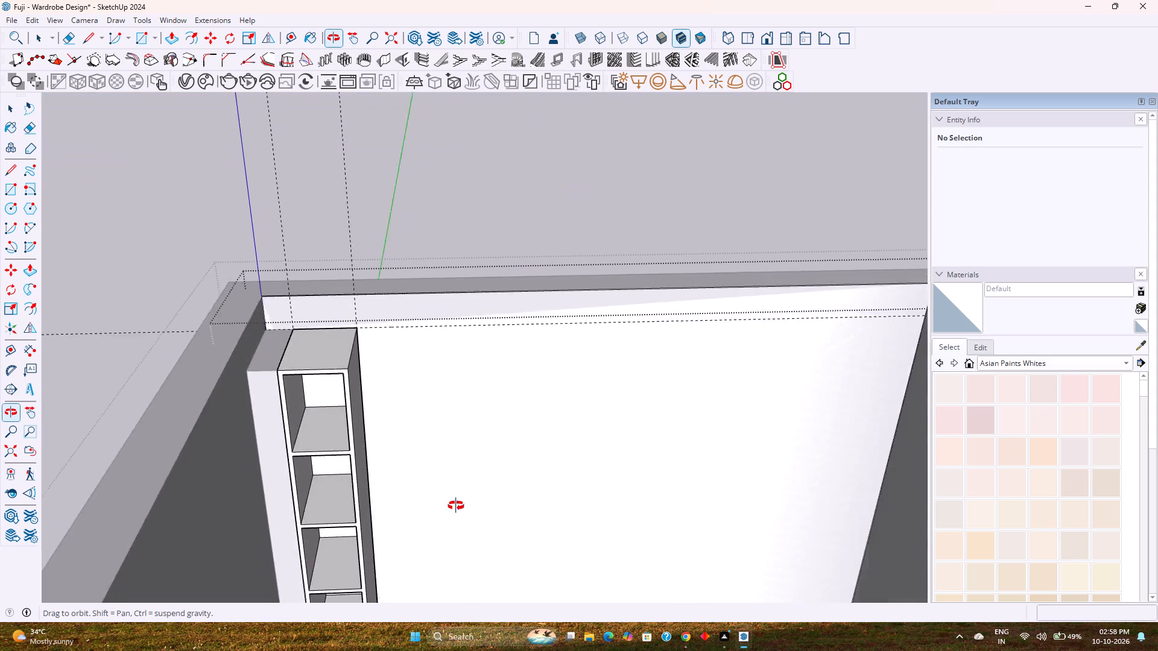
pyautogui.moveTo(456, 506); pyautogui.dragTo(412, 477, button='middle')
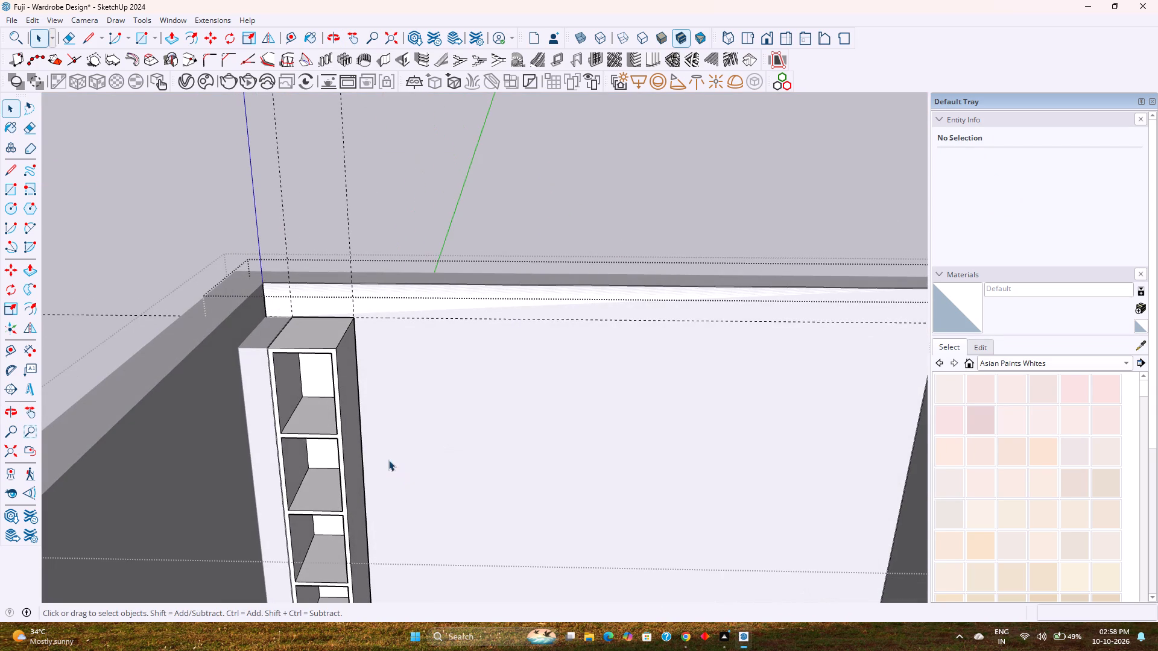
pyautogui.scroll(3, 326, 436)
pyautogui.moveTo(326, 436); pyautogui.dragTo(440, 487, button='middle')
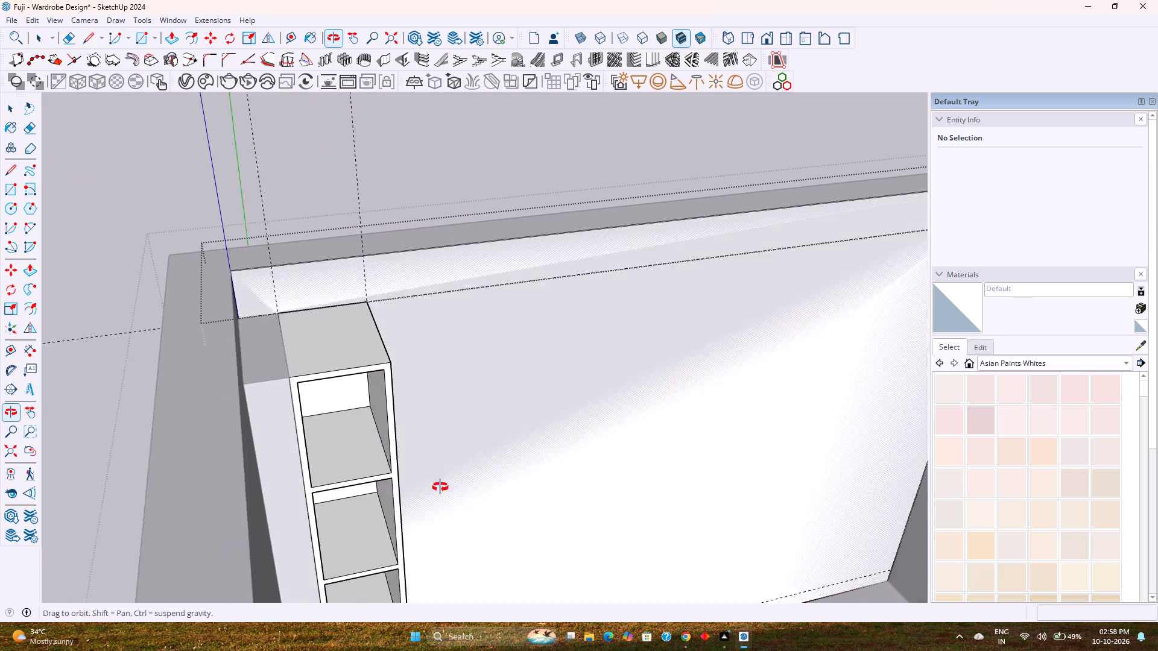
pyautogui.moveTo(440, 487); pyautogui.dragTo(350, 445, button='middle')
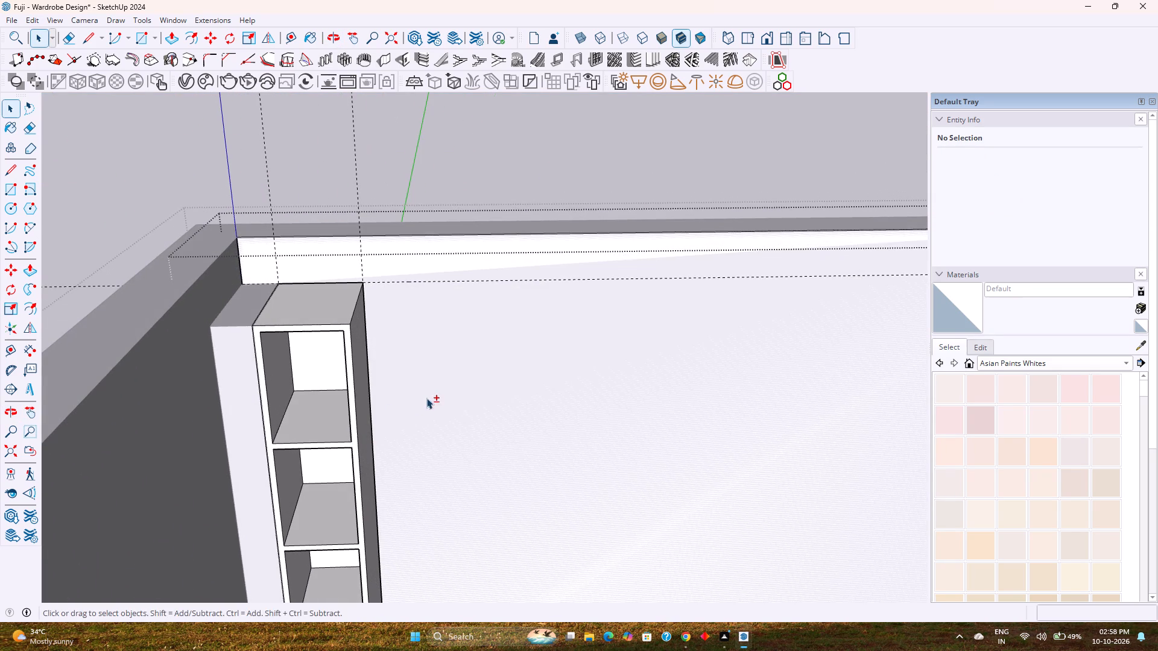
pyautogui.keyDown('shift'); pyautogui.moveTo(426, 398); pyautogui.dragTo(329, 296, button='middle'); pyautogui.keyUp('shift')
pyautogui.scroll(-5, 329, 294)
pyautogui.keyDown('shift'); pyautogui.moveTo(341, 382); pyautogui.dragTo(341, 351, button='middle'); pyautogui.keyUp('shift')
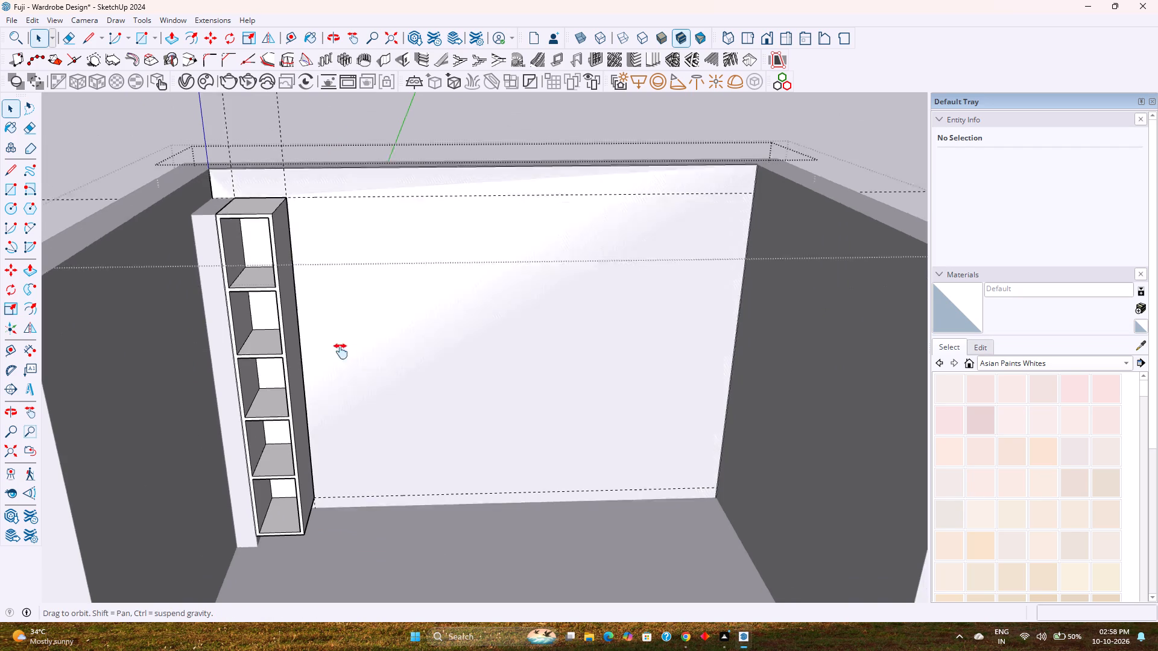
pyautogui.keyDown('shift'); pyautogui.moveTo(341, 351); pyautogui.dragTo(325, 317, button='middle'); pyautogui.keyUp('shift')
pyautogui.moveTo(400, 345); pyautogui.dragTo(353, 355, button='middle')
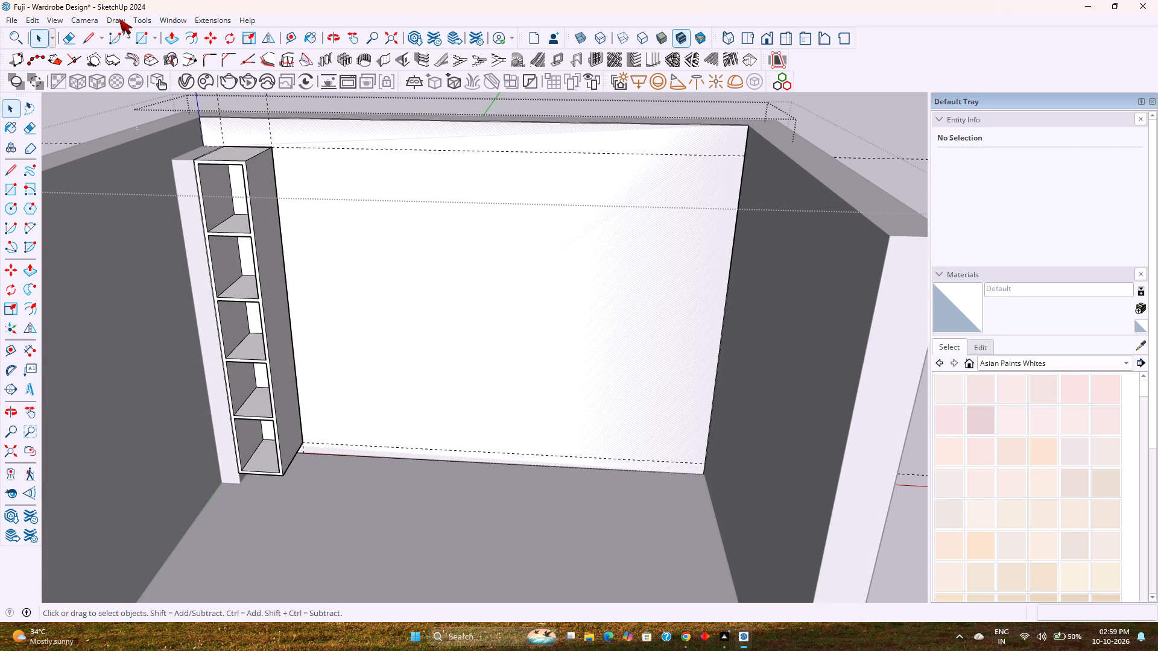
pyautogui.click(297, 31)
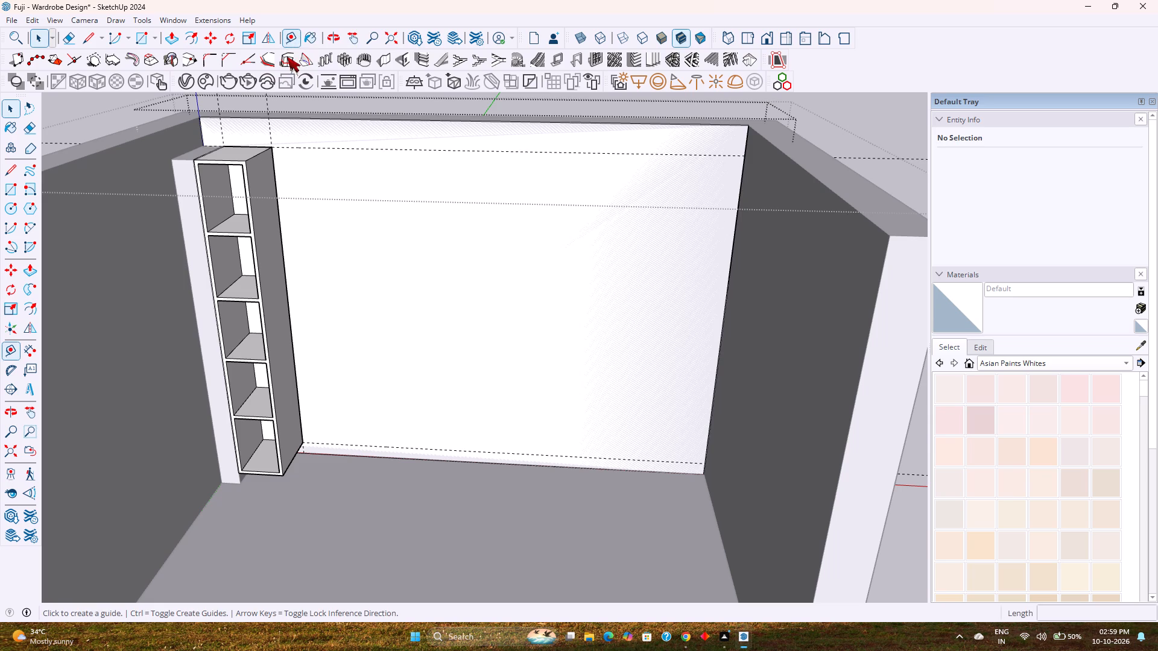
pyautogui.click(270, 130)
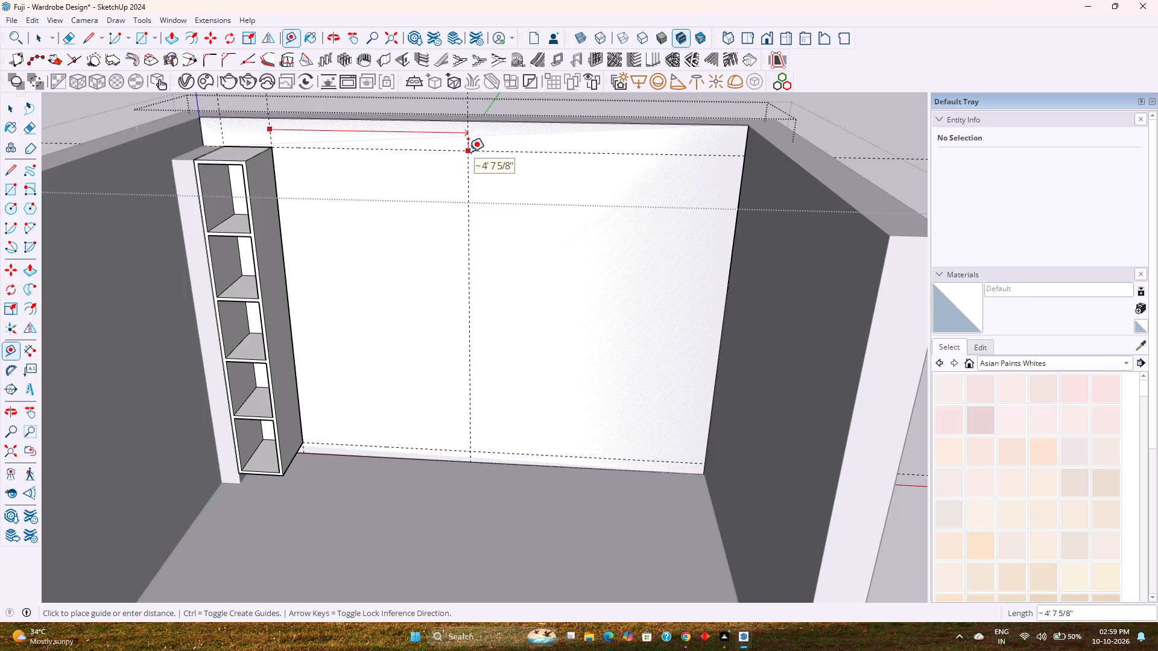
pyautogui.write("5'")
pyautogui.press('Return')
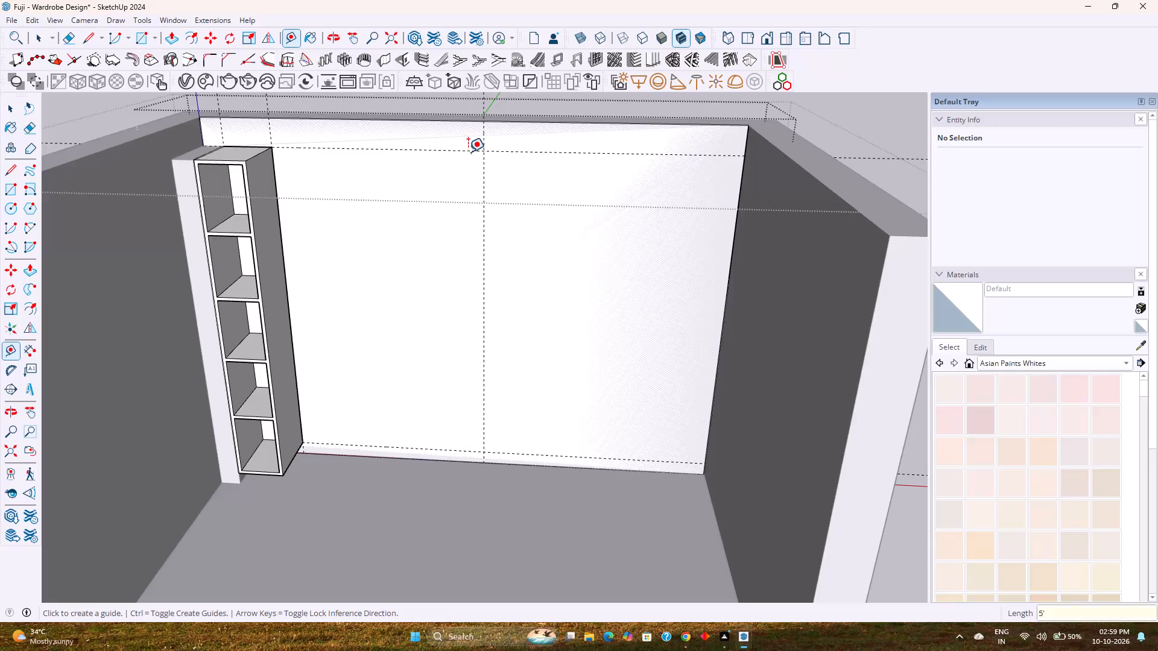
pyautogui.write('4\'6"')
pyautogui.press('Return')
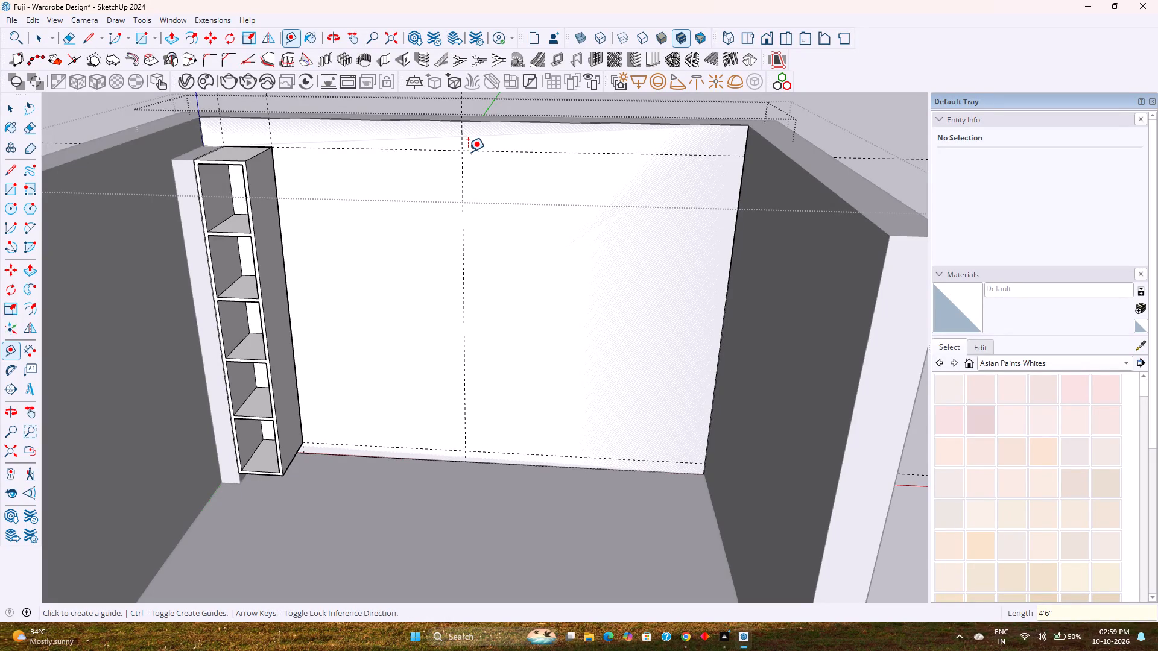
# Examine the new vertical guide's position on the back wall within the whole room.
pyautogui.scroll(-2, 447, 312)
pyautogui.moveTo(448, 312); pyautogui.dragTo(470, 252, button='middle')
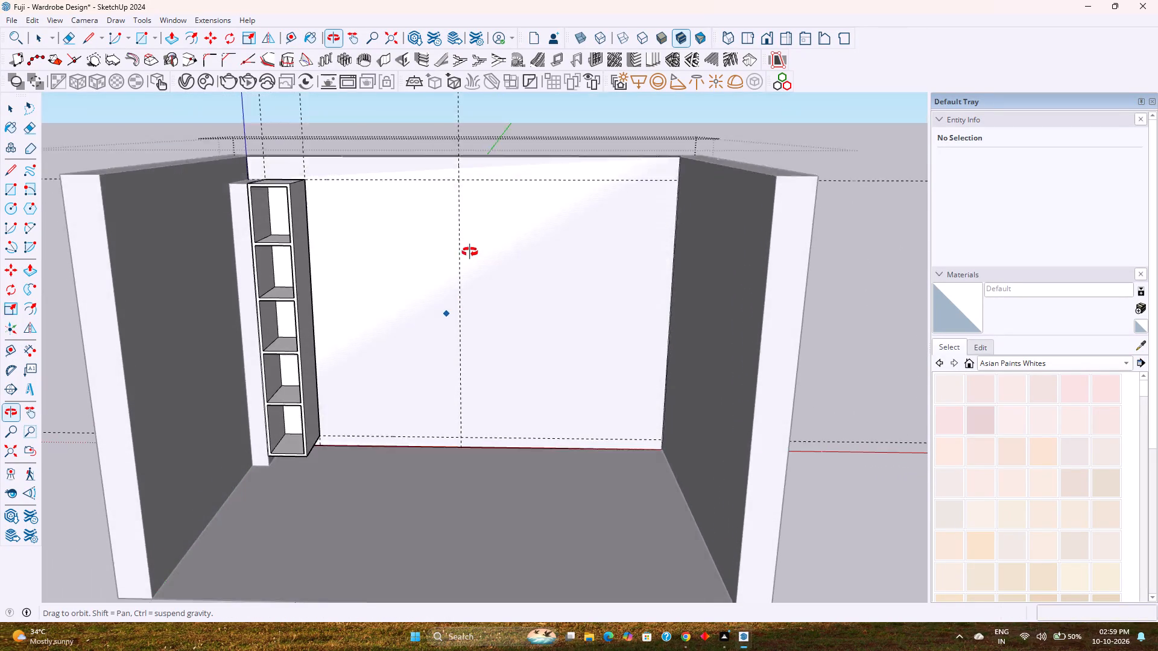
pyautogui.moveTo(470, 252); pyautogui.dragTo(472, 239, button='middle')
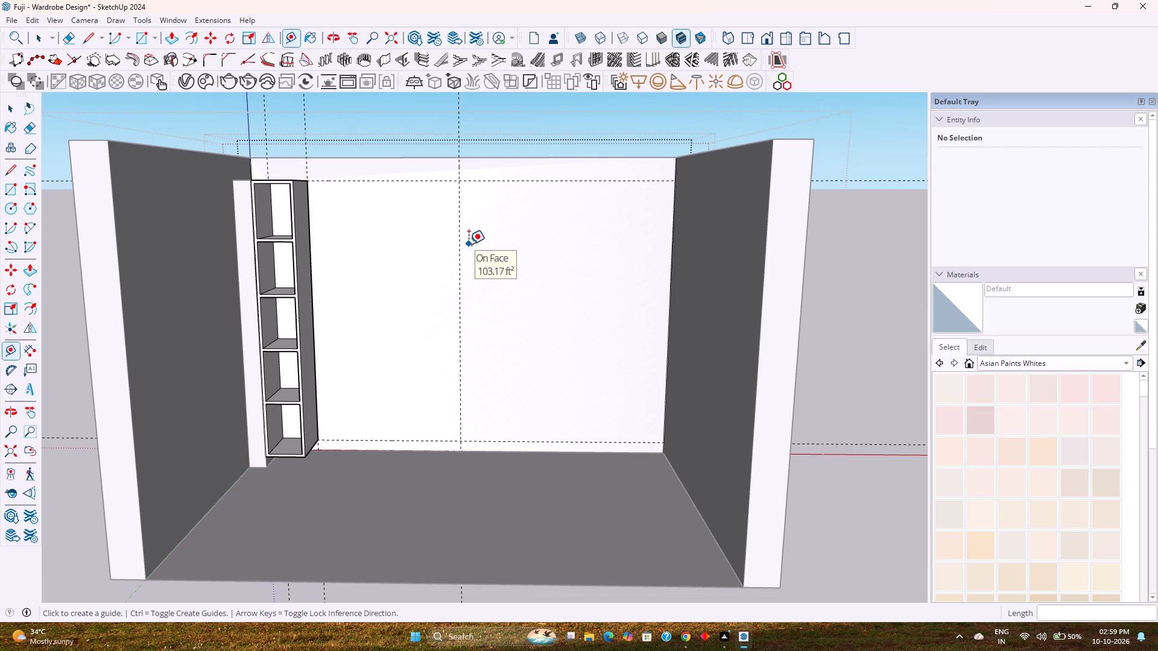
pyautogui.scroll(-1, 469, 244)
pyautogui.moveTo(484, 267); pyautogui.dragTo(387, 367, button='middle')
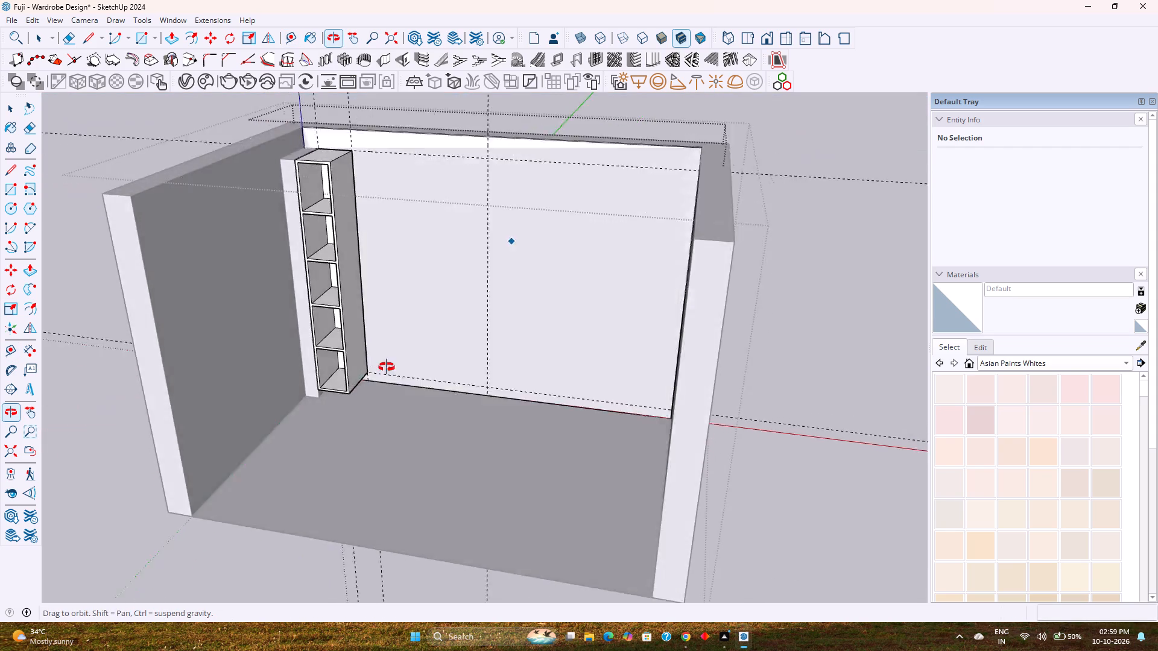
pyautogui.moveTo(387, 367); pyautogui.dragTo(516, 259, button='middle')
pyautogui.moveTo(462, 344); pyautogui.dragTo(460, 329, button='middle')
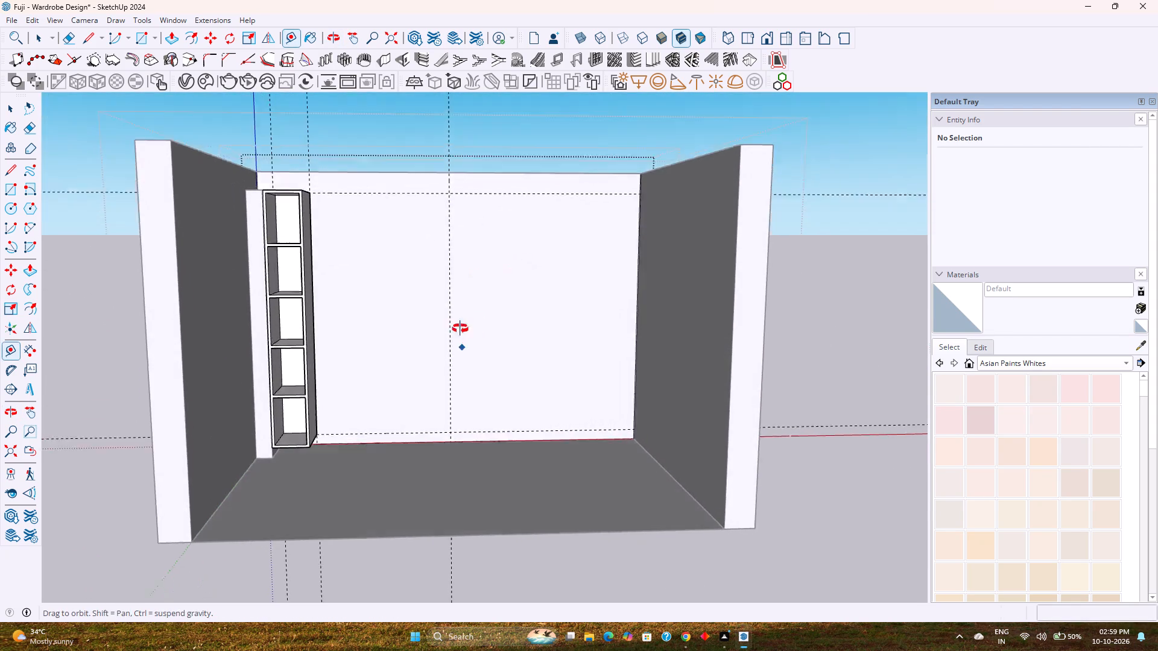
pyautogui.moveTo(460, 329); pyautogui.dragTo(455, 300, button='middle')
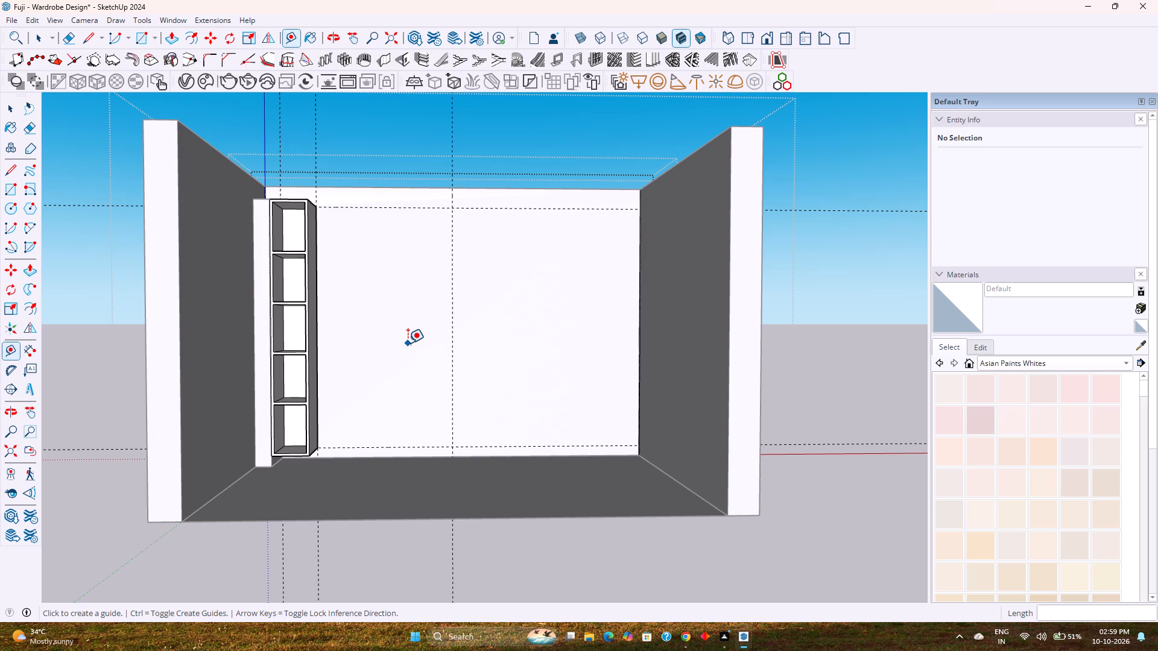
# Exit editing of the nested group that holds the tall box and guides.
pyautogui.press('space')
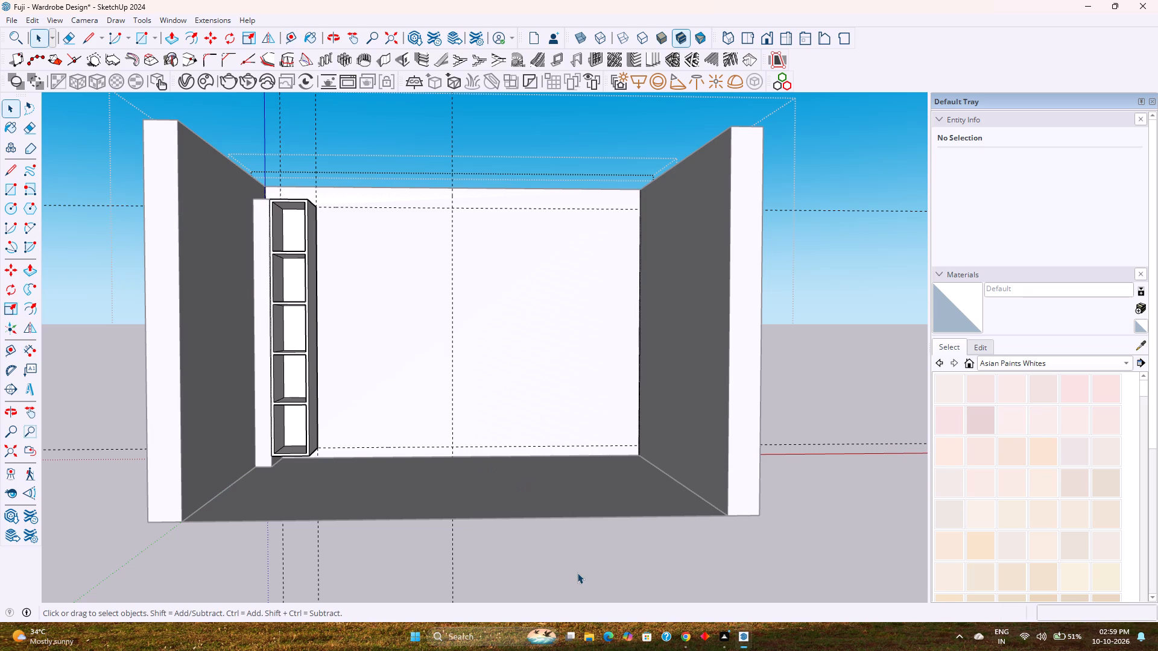
pyautogui.click(579, 577)
pyautogui.moveTo(634, 492); pyautogui.dragTo(518, 572, button='middle')
pyautogui.scroll(-2, 528, 549)
pyautogui.moveTo(691, 424); pyautogui.dragTo(662, 433, button='middle')
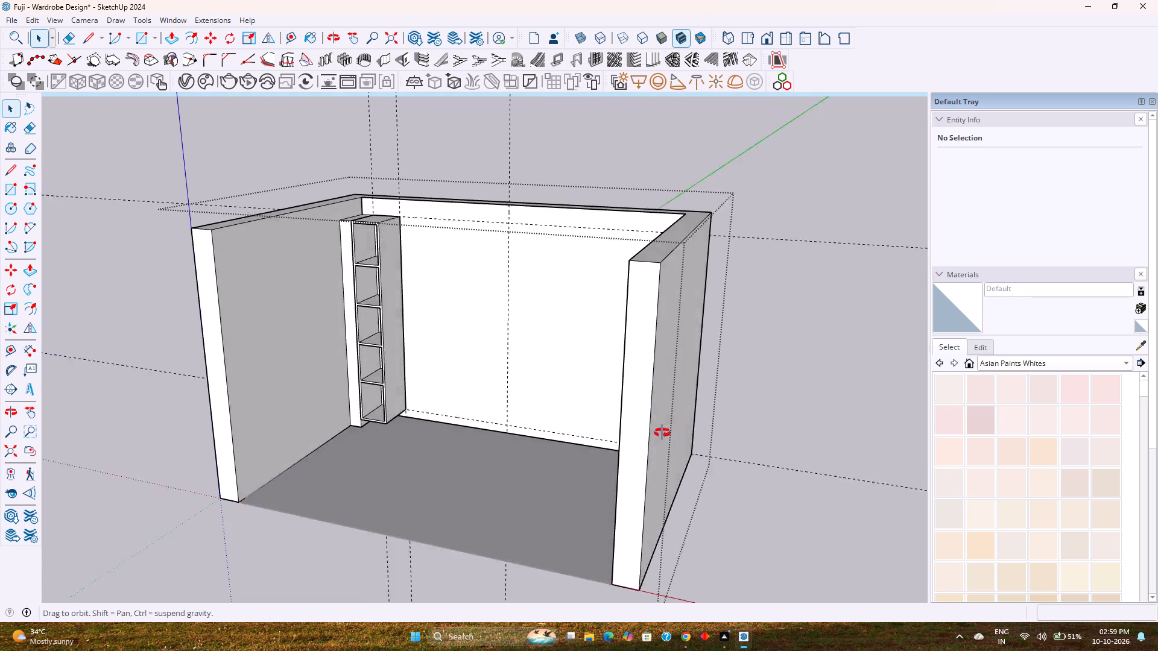
# Push/Pull the outer face of the side wall opposite the shelved box outward by 1'.
pyautogui.moveTo(662, 433); pyautogui.dragTo(533, 546, button='middle')
pyautogui.click(618, 424)
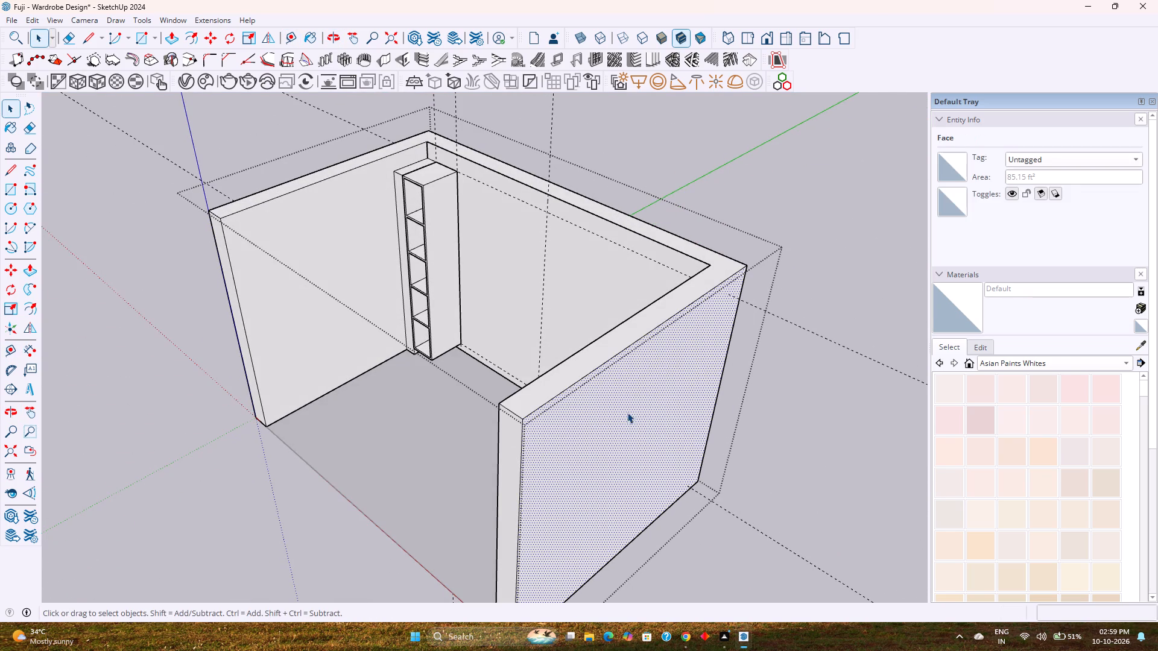
pyautogui.press('p')
pyautogui.click(627, 412)
pyautogui.press('1')
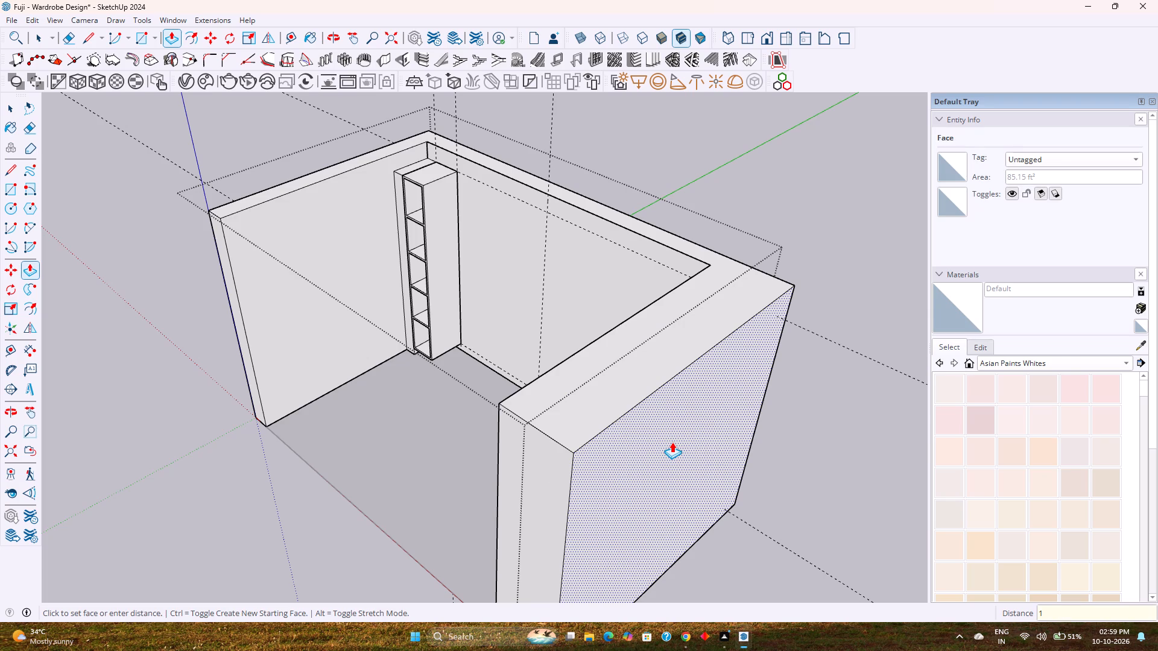
pyautogui.press("'")
pyautogui.press('Return')
# Push/Pull the inner face of the same side wall outward by 1', and exit the walls' group.
pyautogui.moveTo(573, 435); pyautogui.dragTo(905, 429, button='middle')
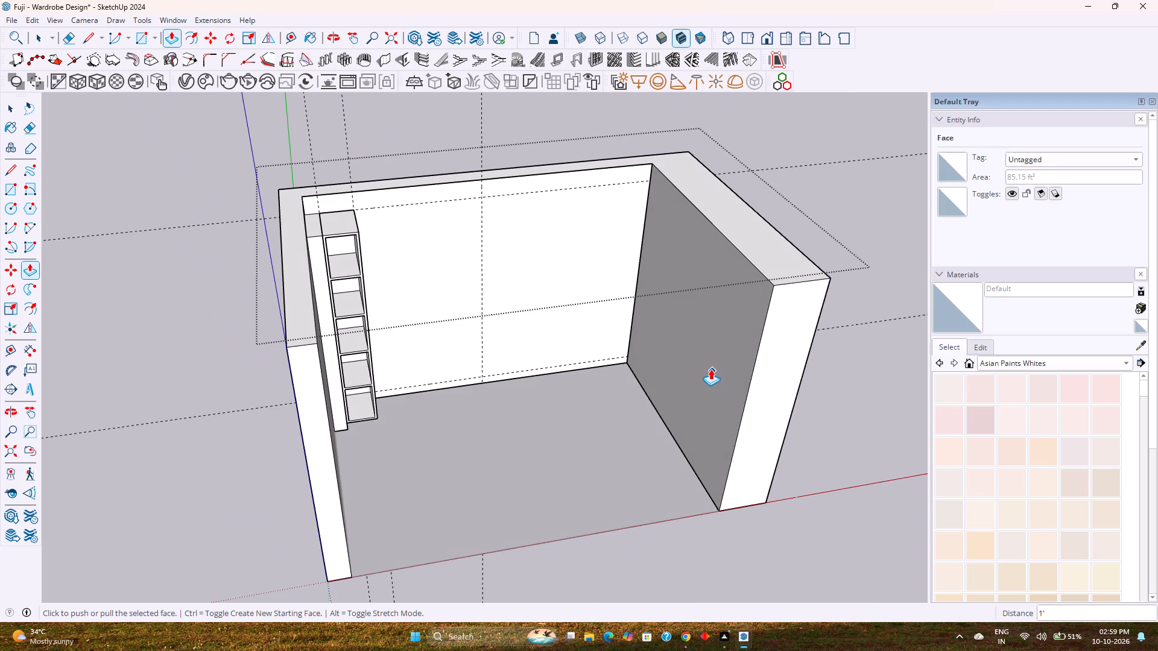
pyautogui.press('Escape')
pyautogui.click(727, 368)
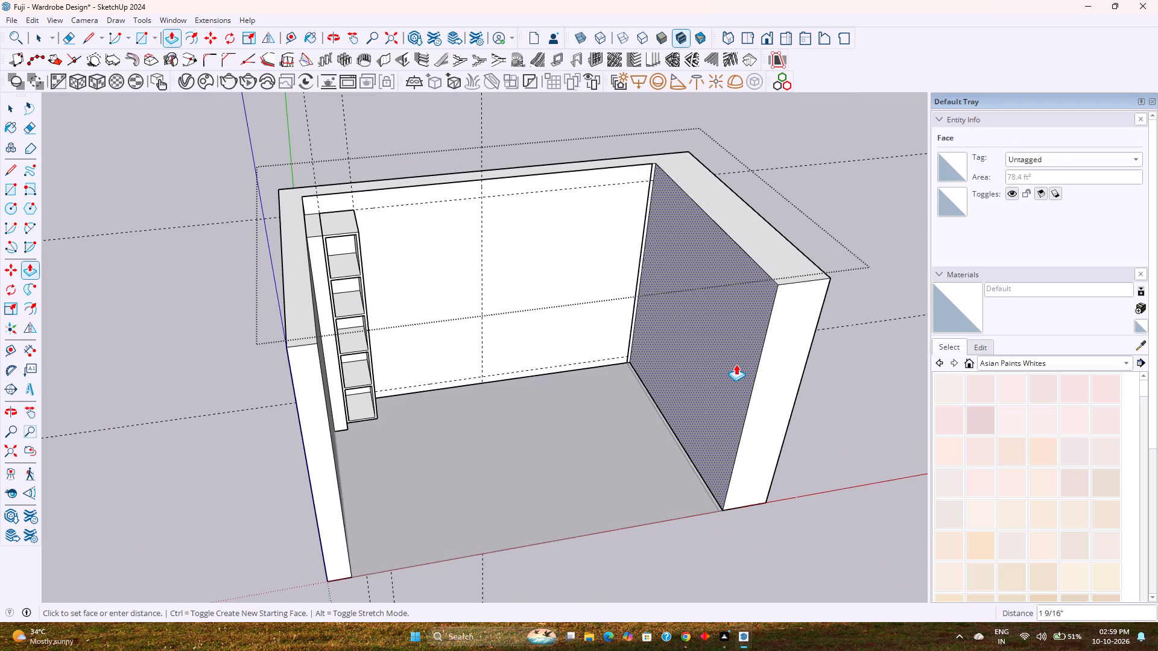
pyautogui.press('1')
pyautogui.press("'")
pyautogui.press('Return')
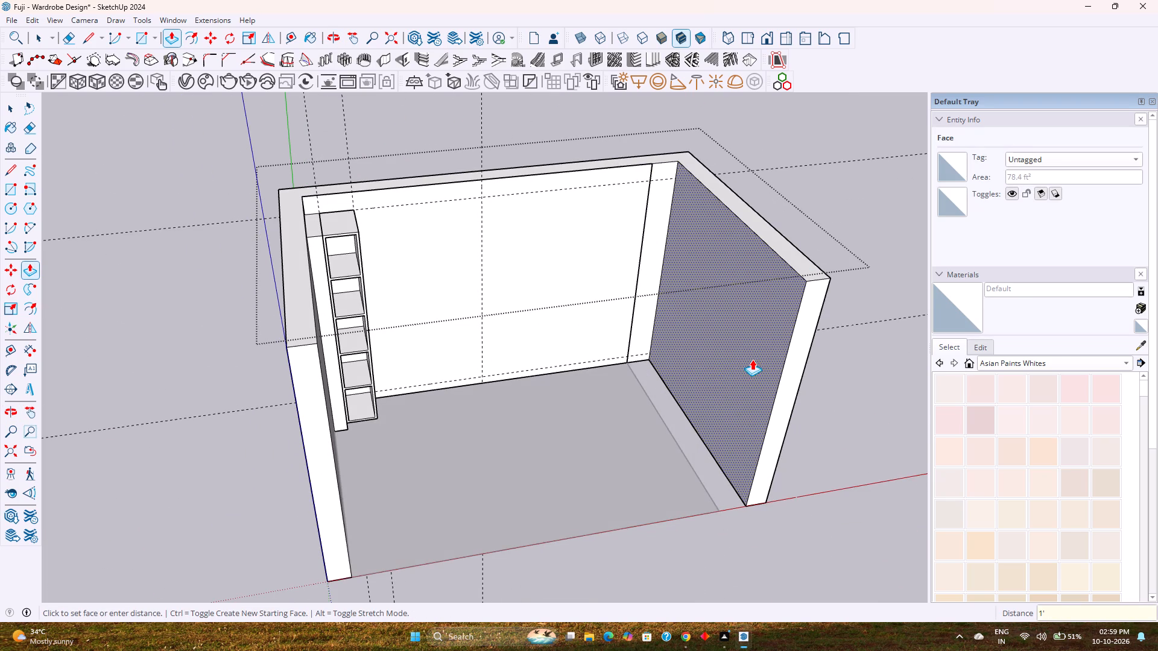
pyautogui.press('space')
pyautogui.click(747, 539)
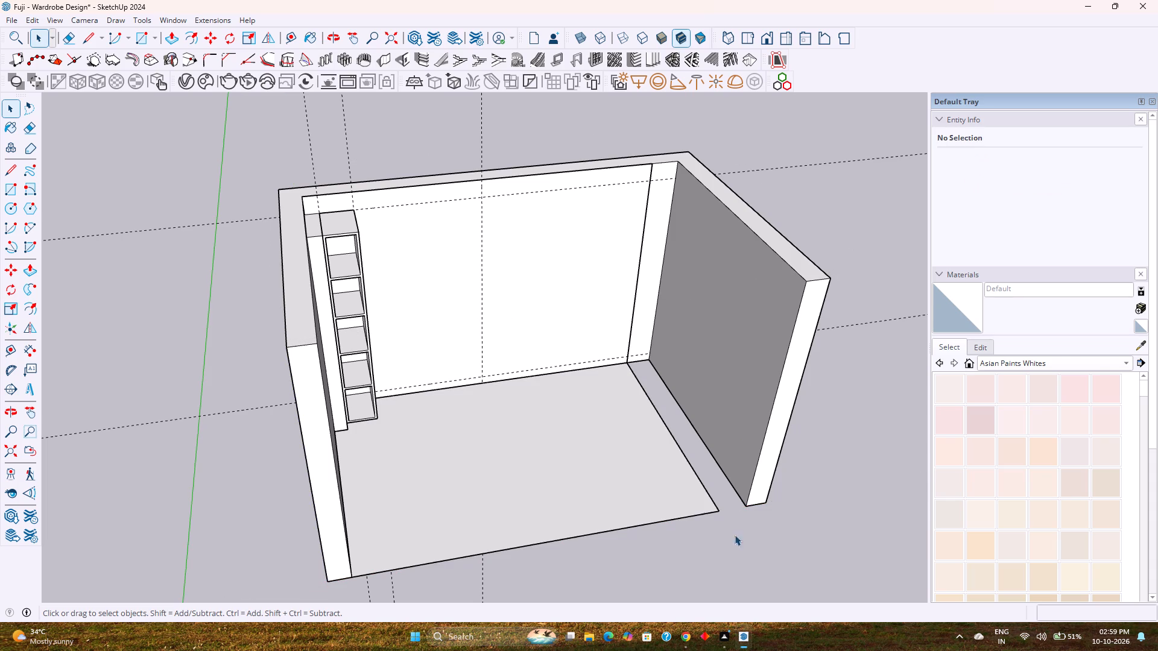
# Scale the floor group along the red axis to 1.08 so it meets the moved side wall.
pyautogui.click(692, 499)
pyautogui.press('s')
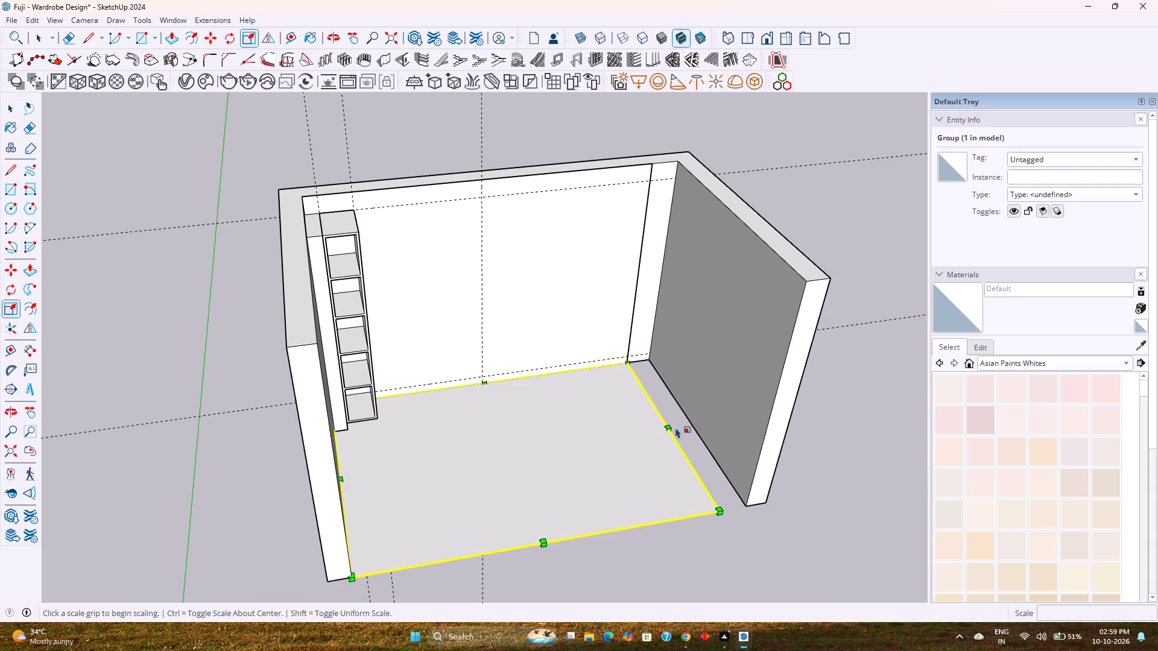
pyautogui.click(671, 426)
pyautogui.click(685, 421)
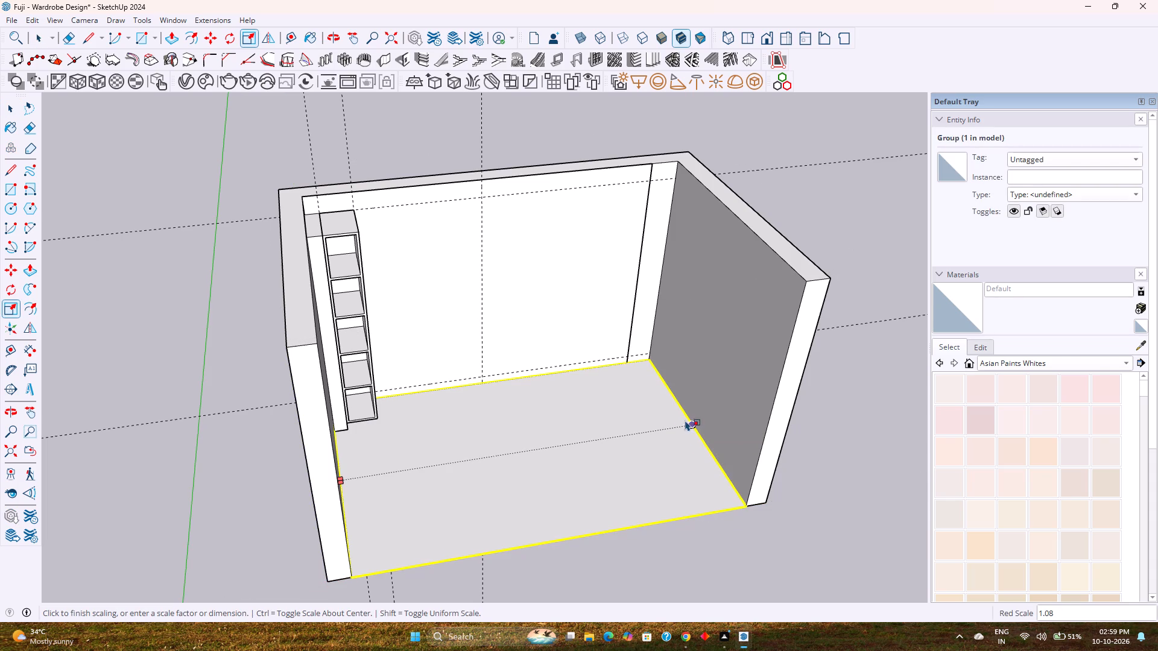
pyautogui.press('space')
# Open the walls' group for editing and select the nested group holding the back wall face, shelved box and guides.
pyautogui.click(617, 307)
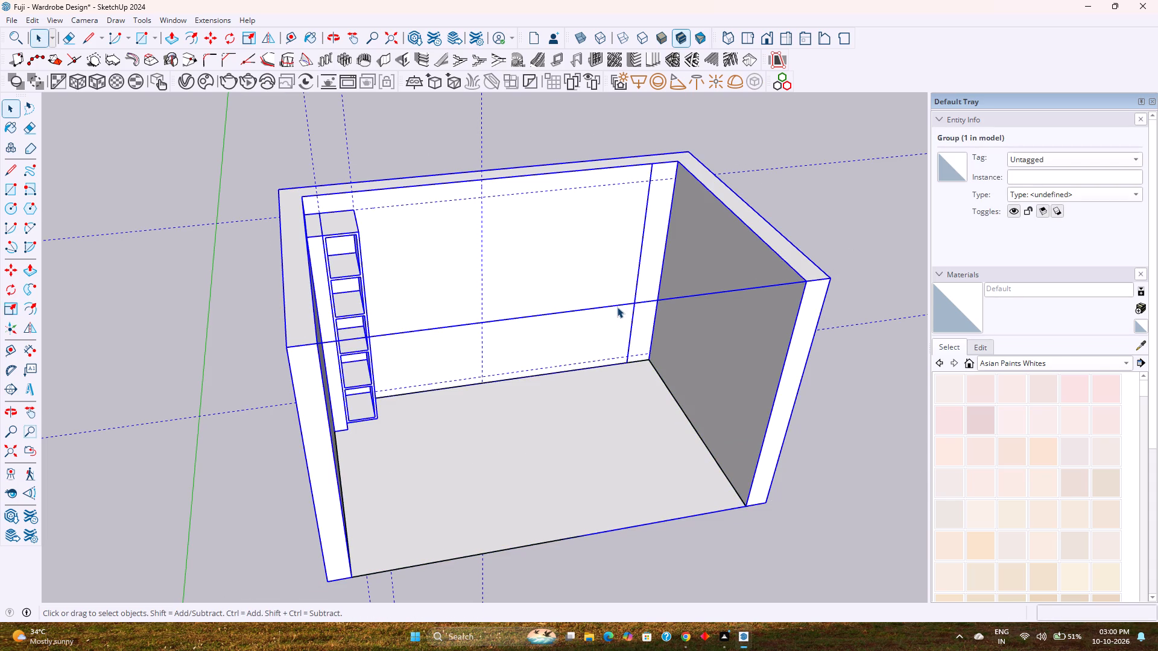
pyautogui.tripleClick(617, 307)
pyautogui.click(617, 306)
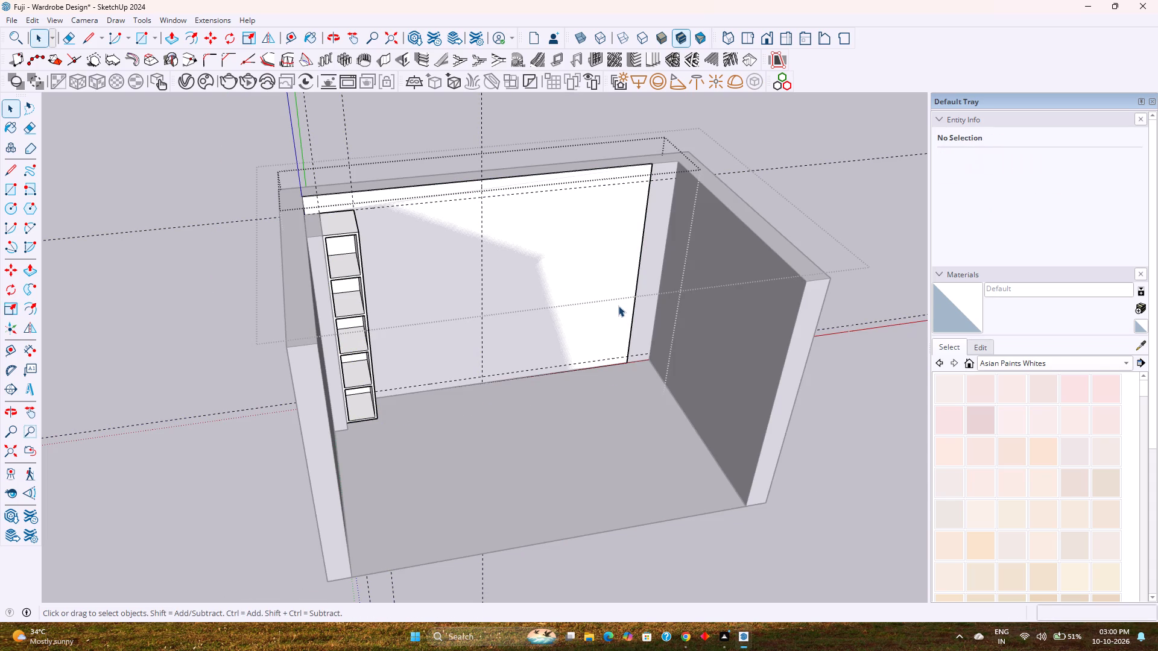
pyautogui.press('Escape')
pyautogui.click(618, 307)
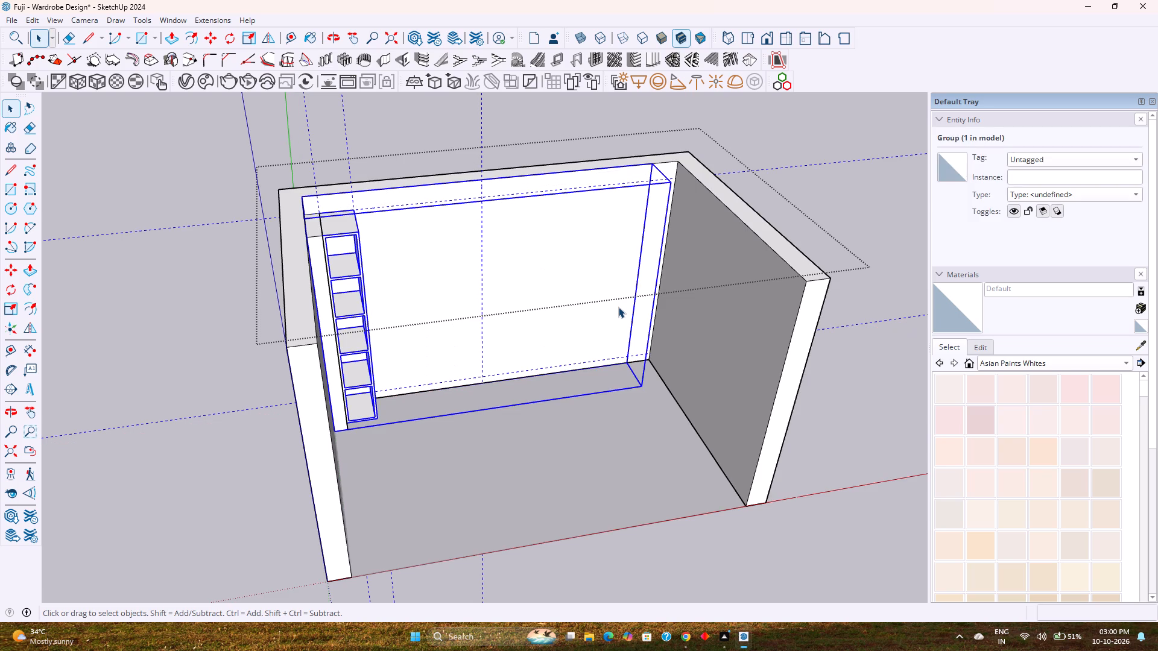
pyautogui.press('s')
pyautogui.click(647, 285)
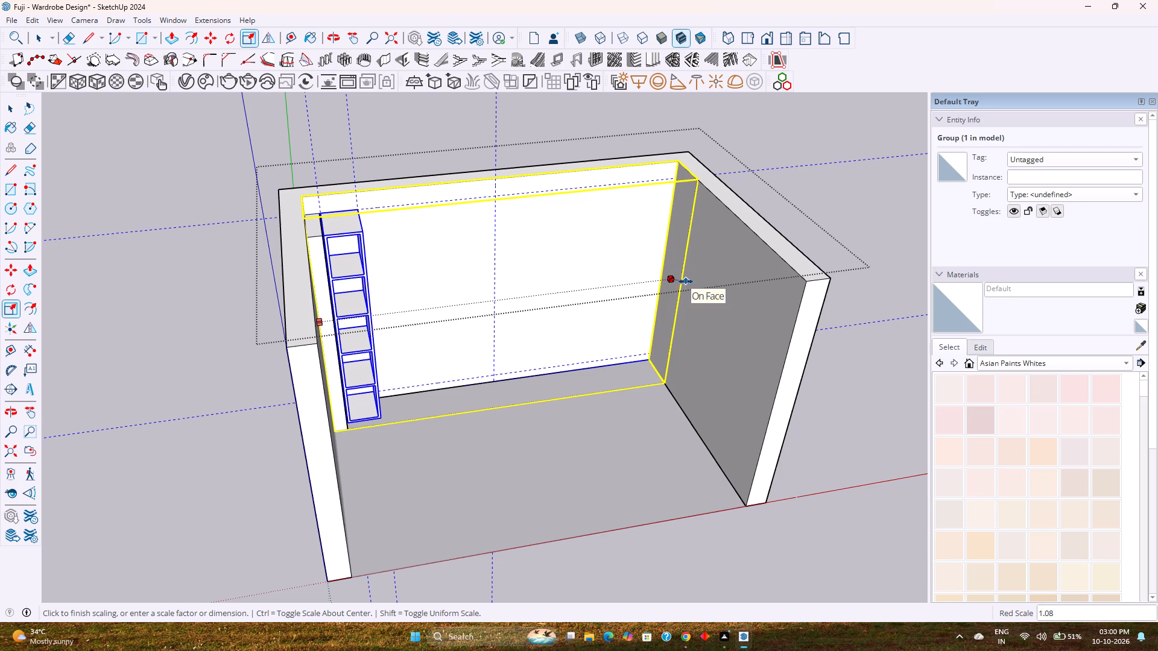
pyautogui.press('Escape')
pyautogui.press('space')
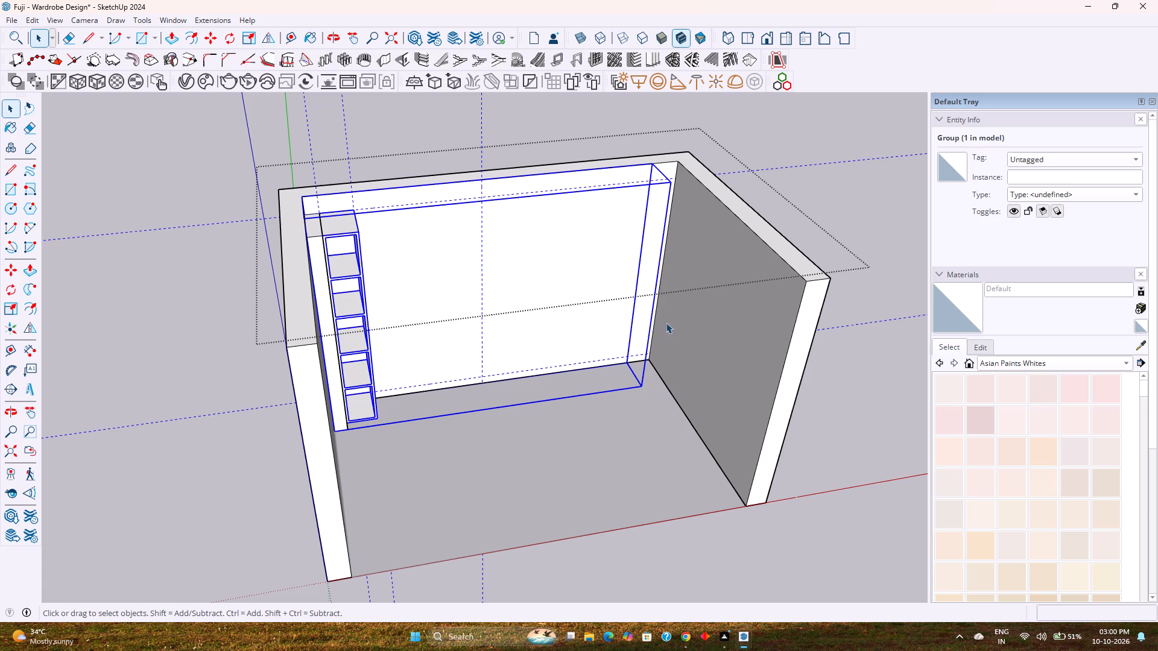
# Examine the shelved box inside the nested group and return to the walls' group.
pyautogui.moveTo(665, 332); pyautogui.dragTo(560, 259, button='middle')
pyautogui.scroll(3, 457, 303)
pyautogui.press('Escape')
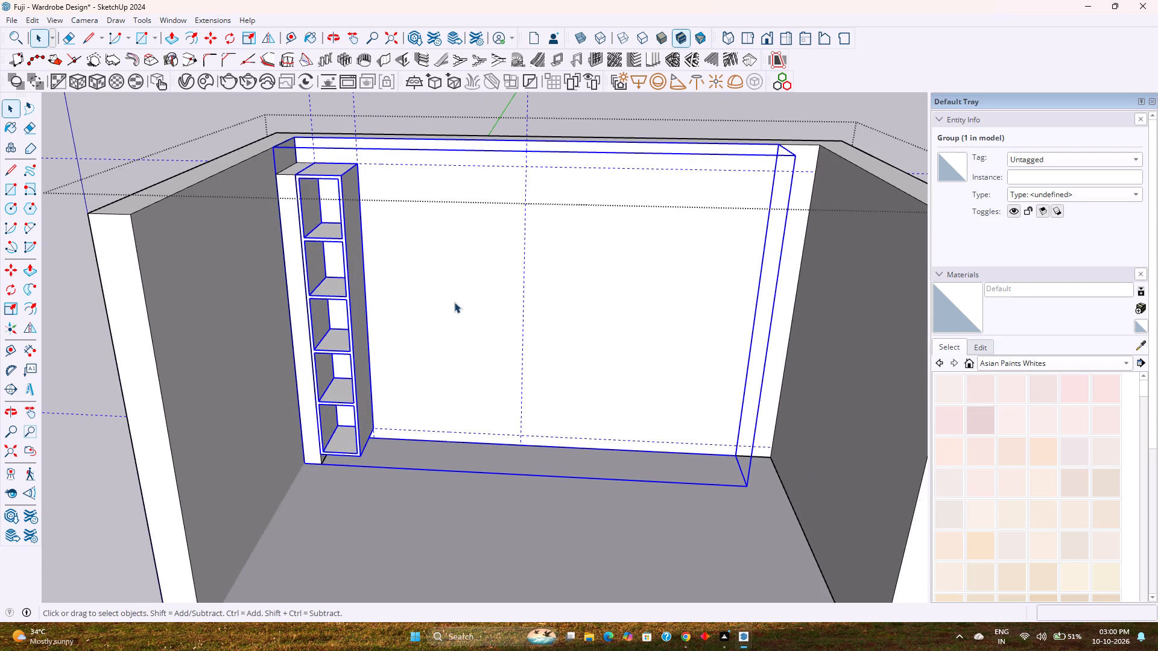
pyautogui.click(354, 282)
pyautogui.doubleClick(354, 282)
pyautogui.doubleClick(354, 282)
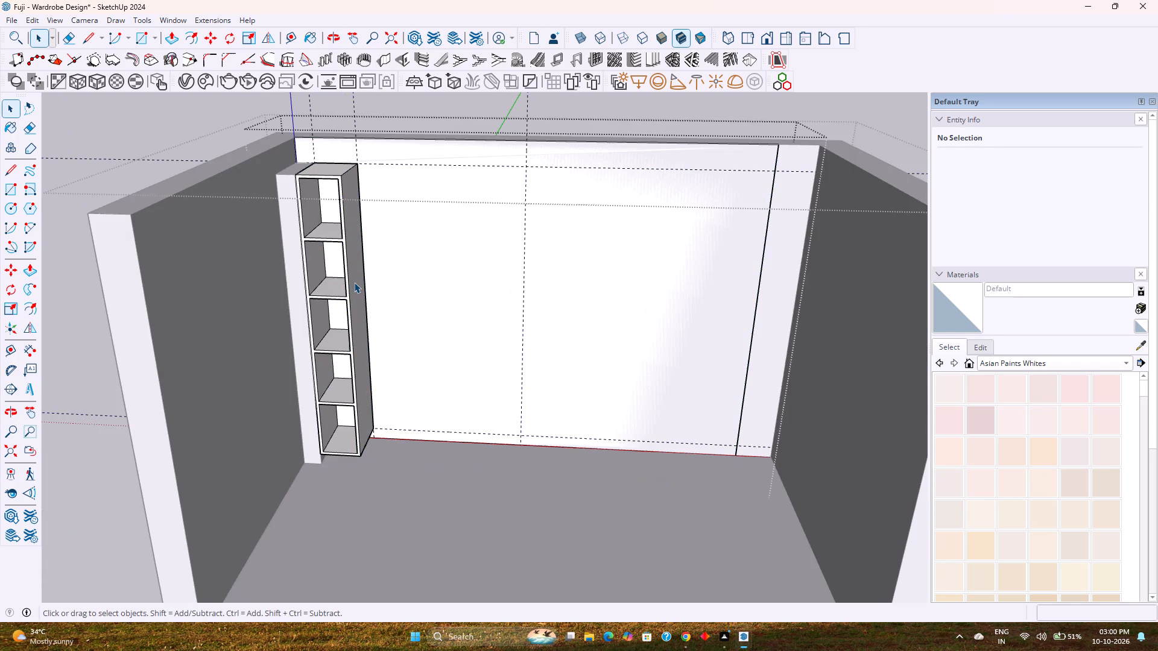
pyautogui.scroll(7, 354, 282)
pyautogui.doubleClick(354, 282)
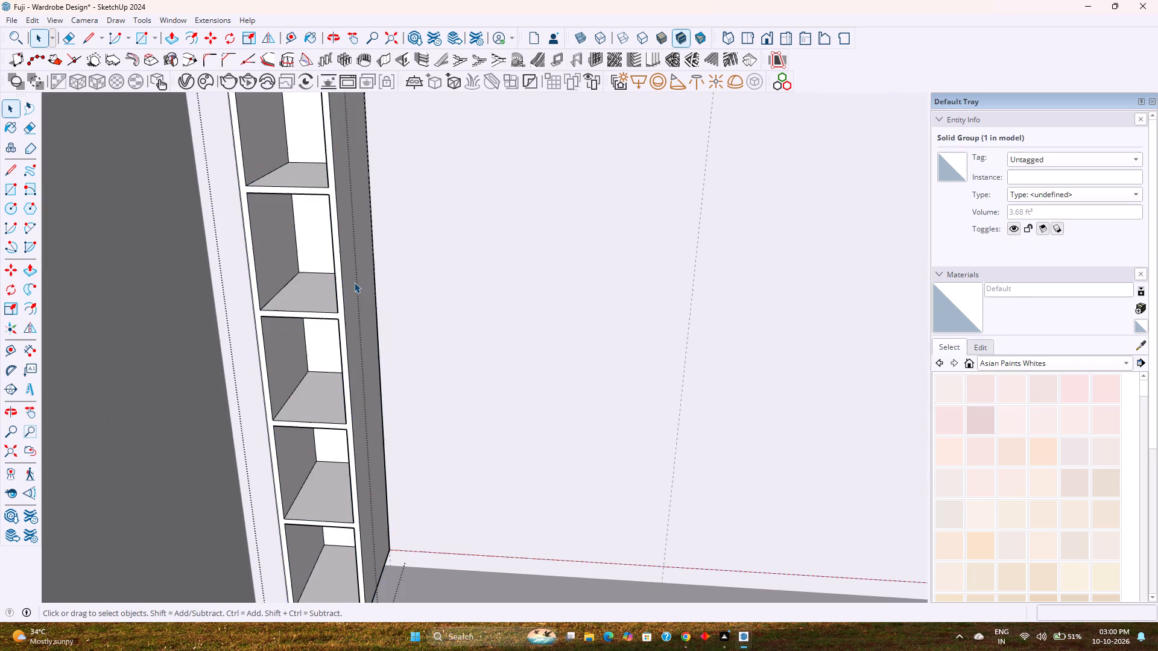
pyautogui.scroll(-8, 354, 282)
pyautogui.press('Escape')
pyautogui.click(354, 282)
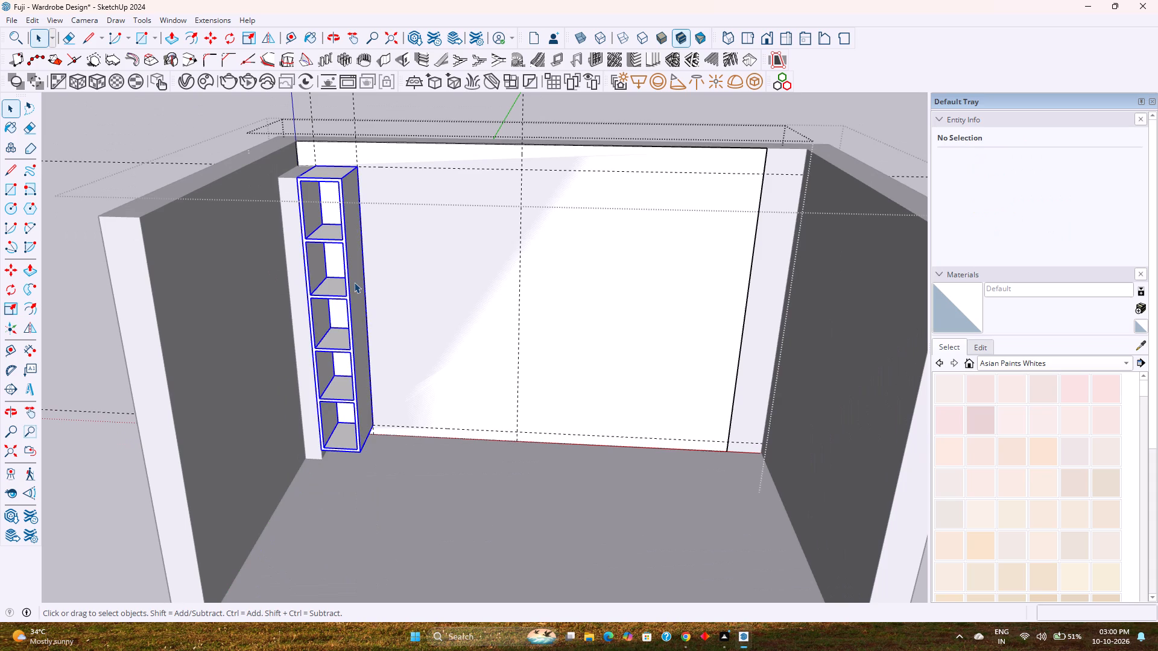
pyautogui.moveTo(354, 282); pyautogui.dragTo(444, 353, button='middle')
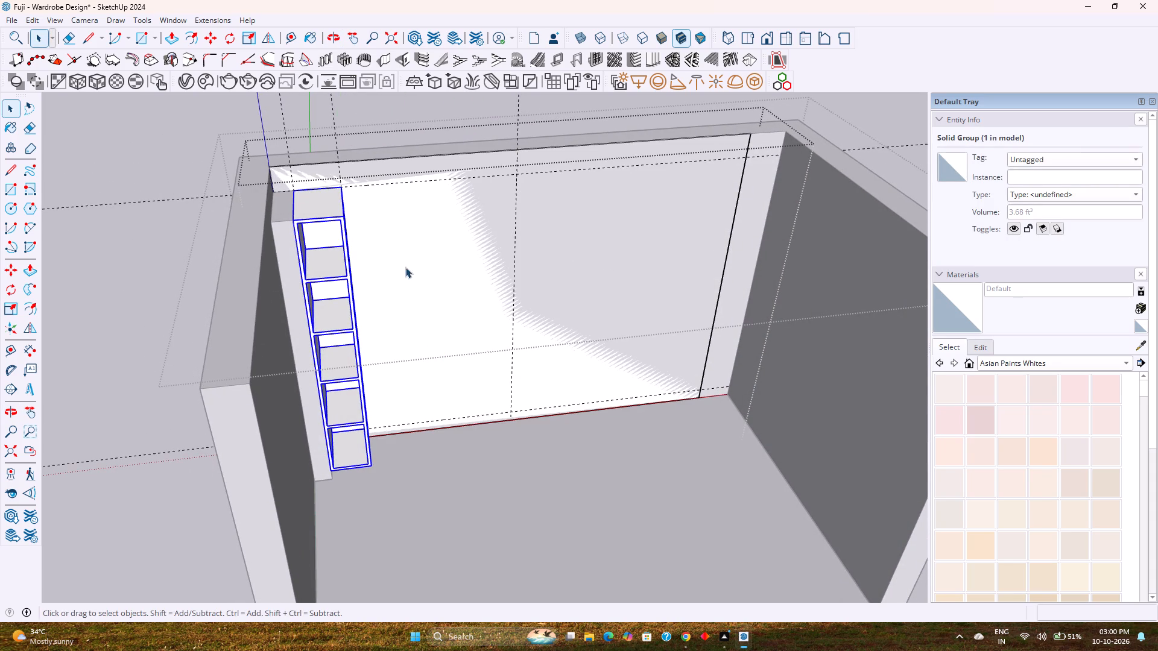
pyautogui.press('Escape')
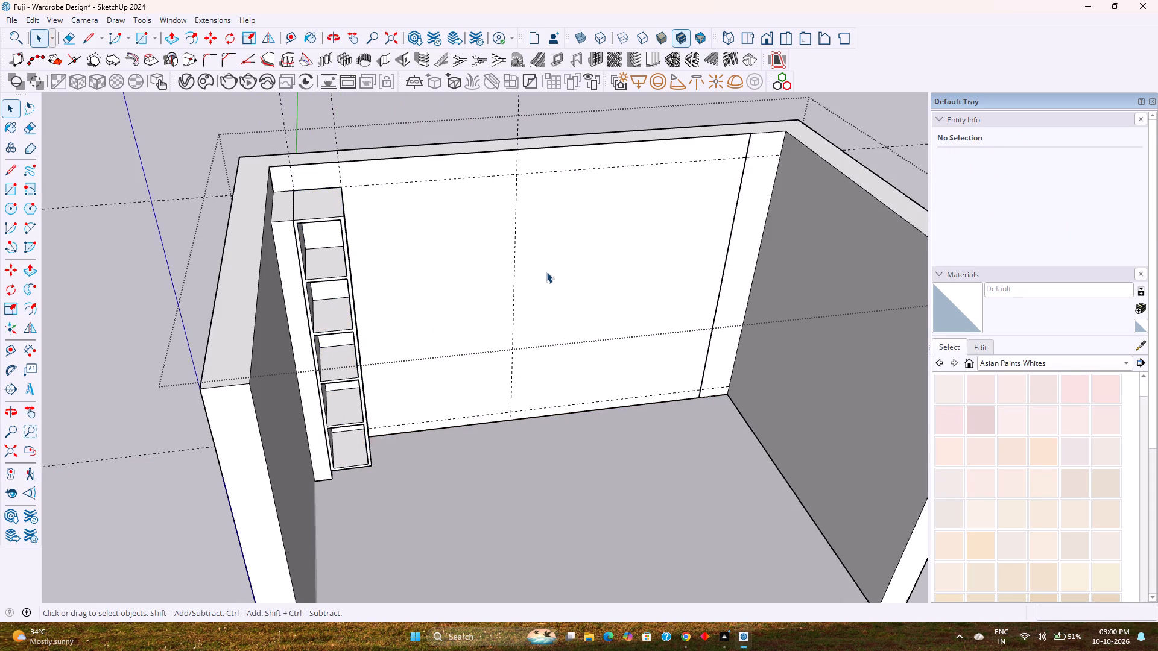
# Scale the nested group along the red axis to 1.08 so the back wall face meets the moved side wall.
pyautogui.click(546, 272)
pyautogui.press('s')
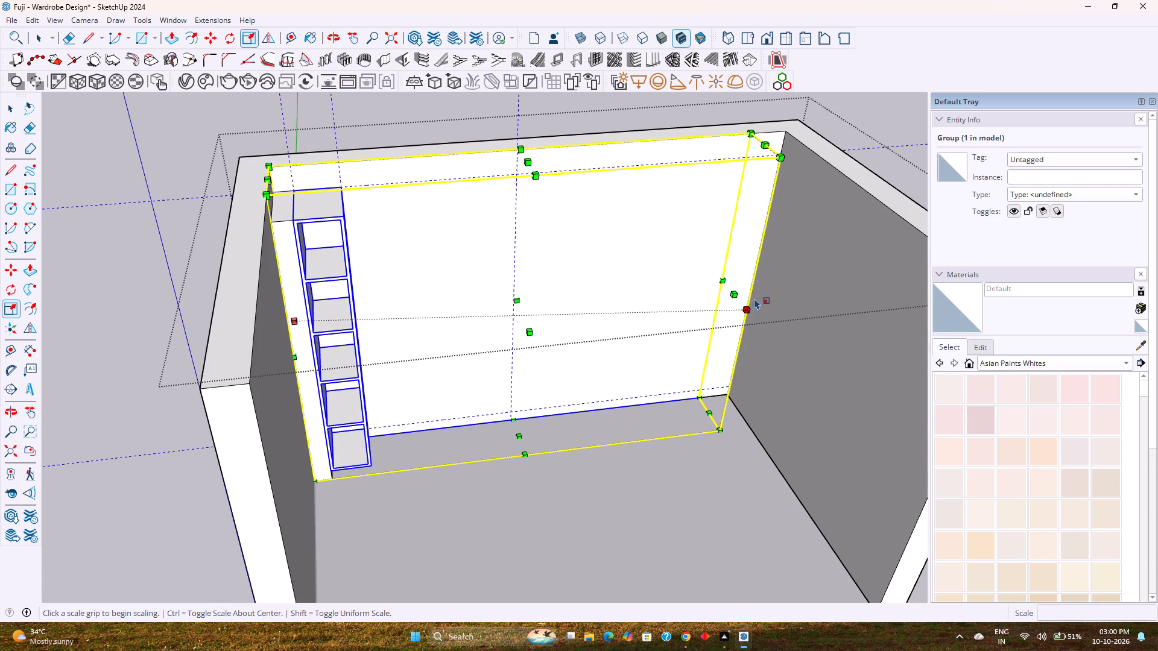
pyautogui.click(739, 295)
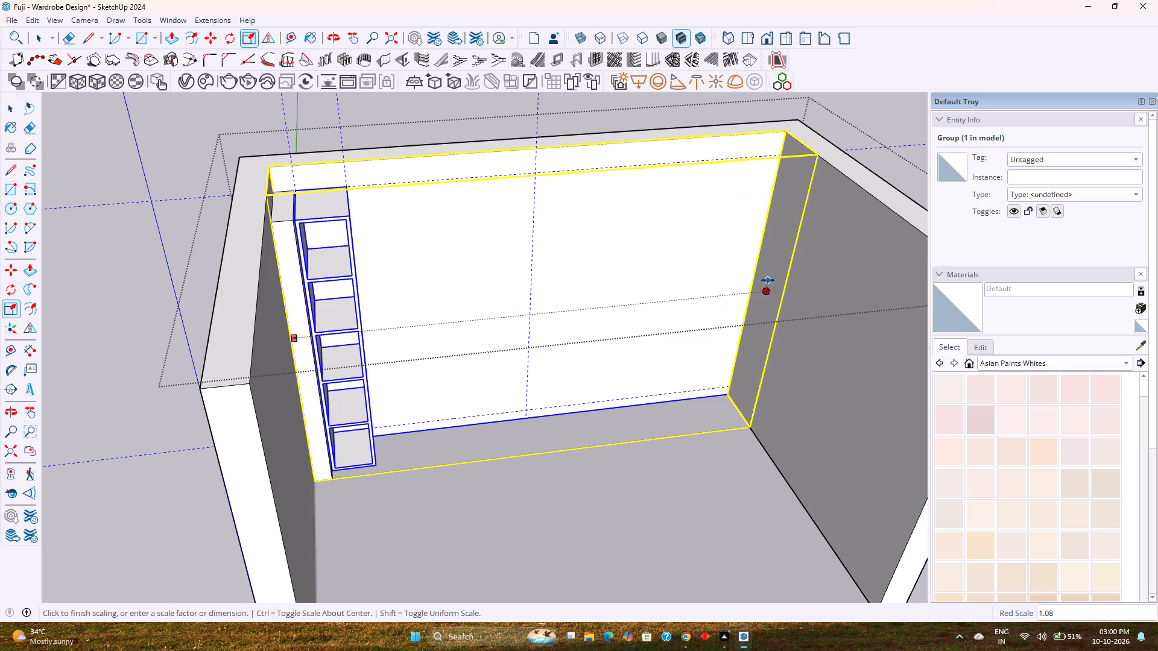
pyautogui.click(768, 280)
pyautogui.press('space')
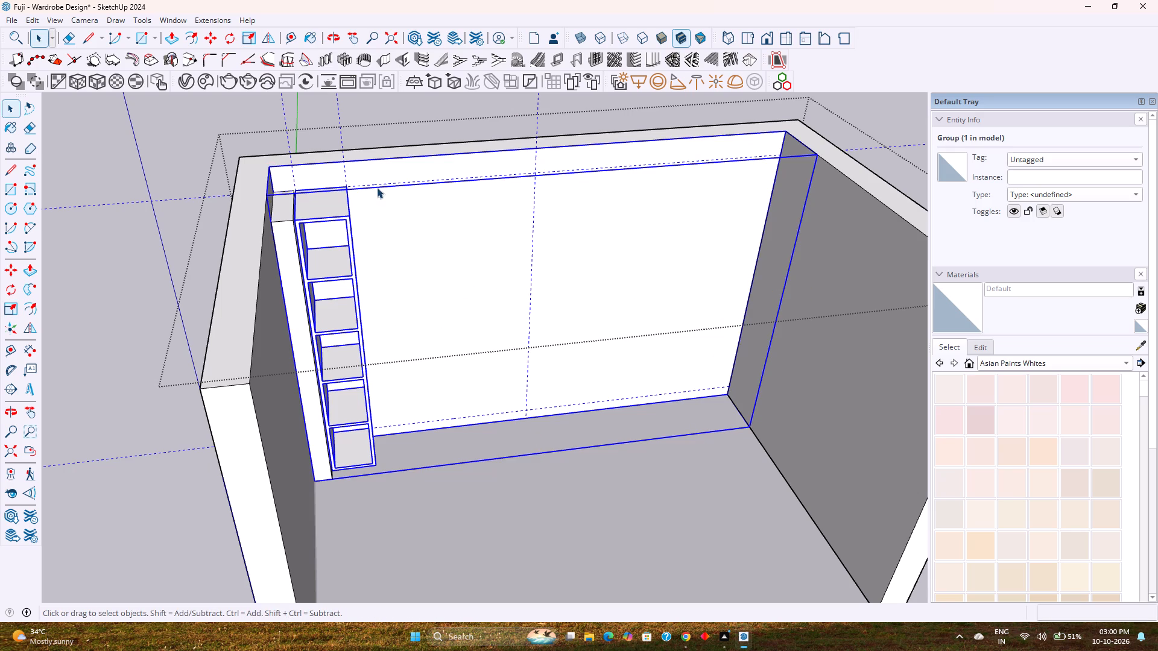
# Inside the nested group, place a vertical guide 1'2" from the guide along the shelved box's filler side.
pyautogui.doubleClick(377, 187)
pyautogui.click(338, 204)
pyautogui.doubleClick(333, 222)
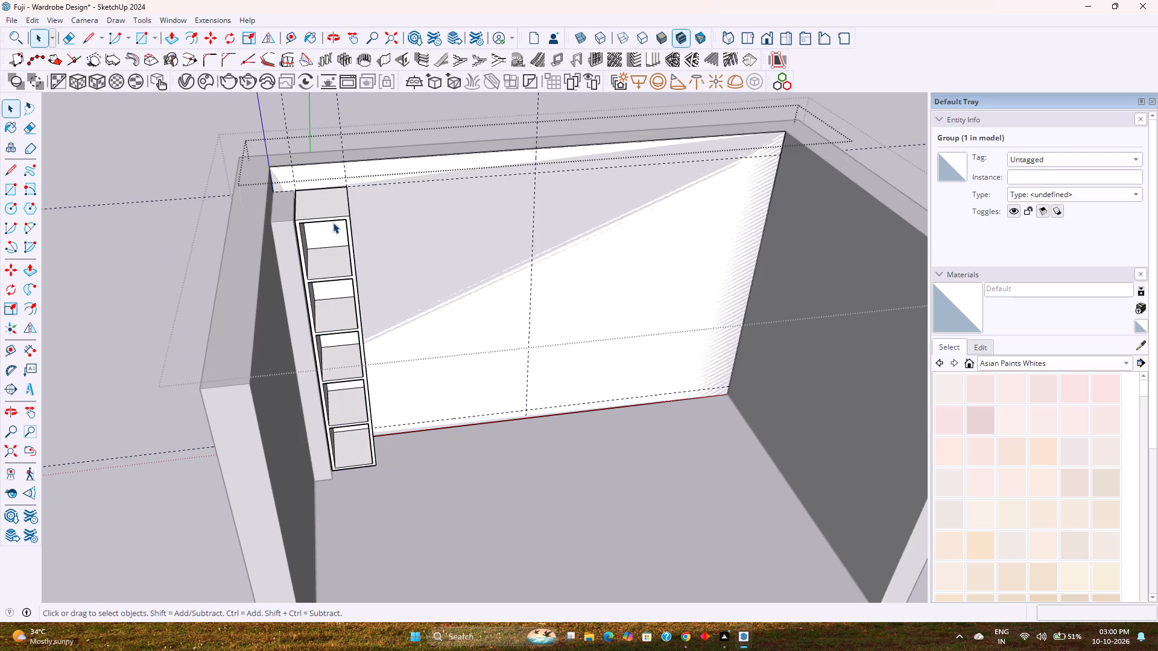
pyautogui.click(337, 219)
pyautogui.keyDown('shift'); pyautogui.moveTo(428, 303); pyautogui.dragTo(462, 409, button='middle'); pyautogui.keyUp('shift')
pyautogui.moveTo(460, 420); pyautogui.dragTo(434, 384, button='middle')
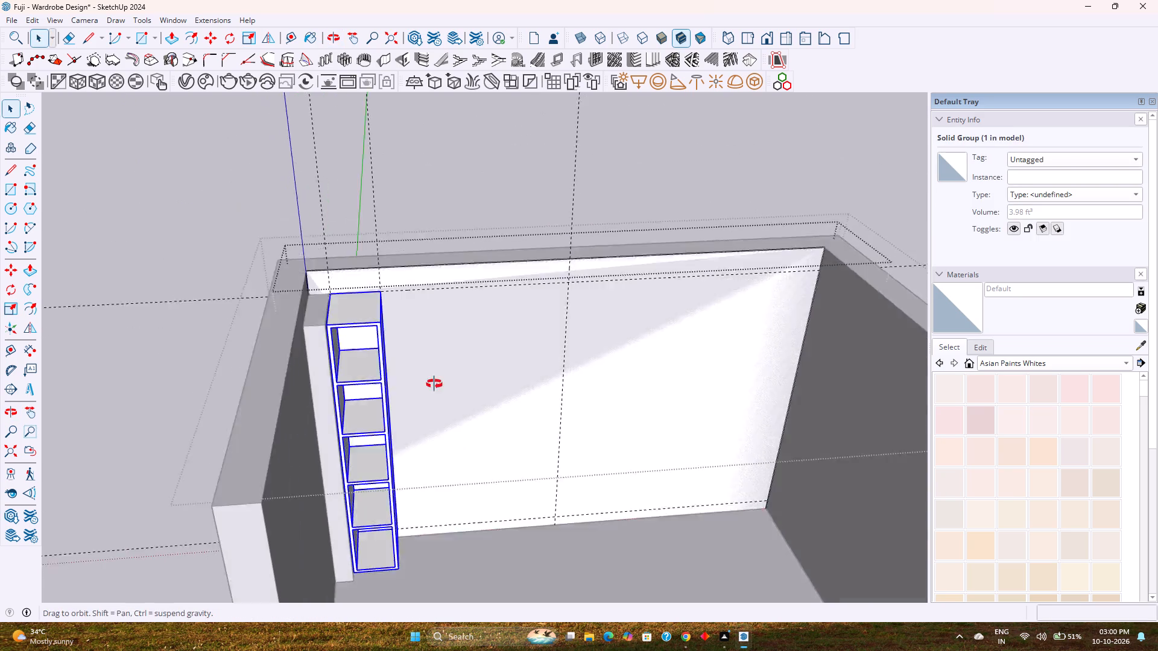
pyautogui.moveTo(434, 384); pyautogui.dragTo(388, 281, button='middle')
pyautogui.scroll(9, 376, 255)
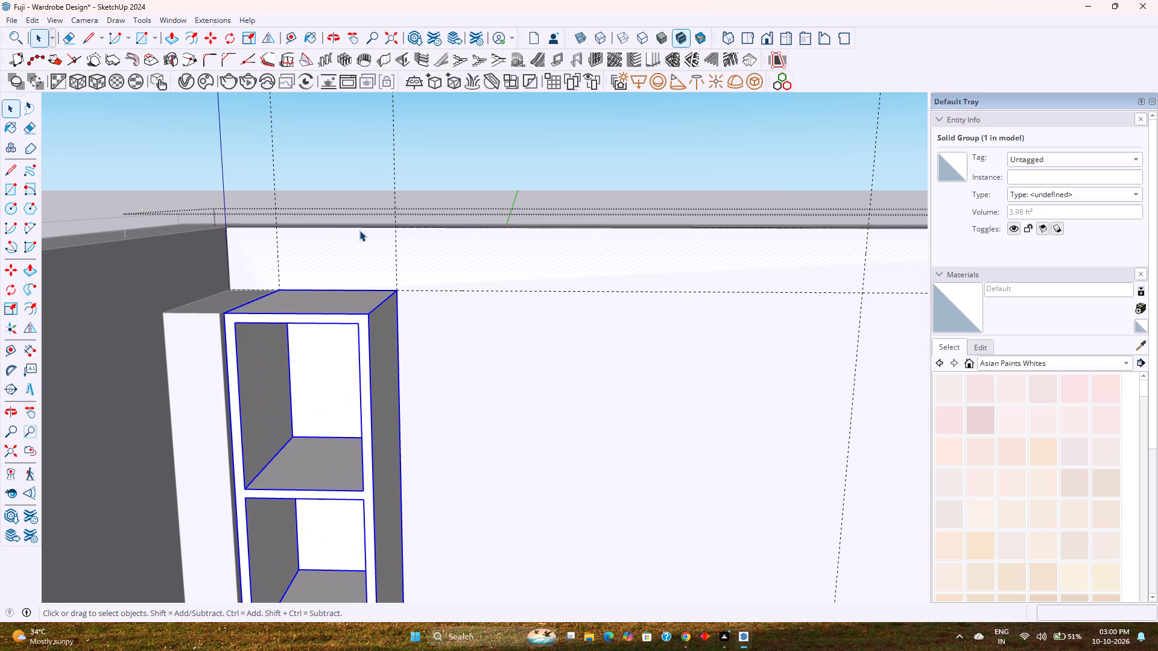
pyautogui.click(294, 33)
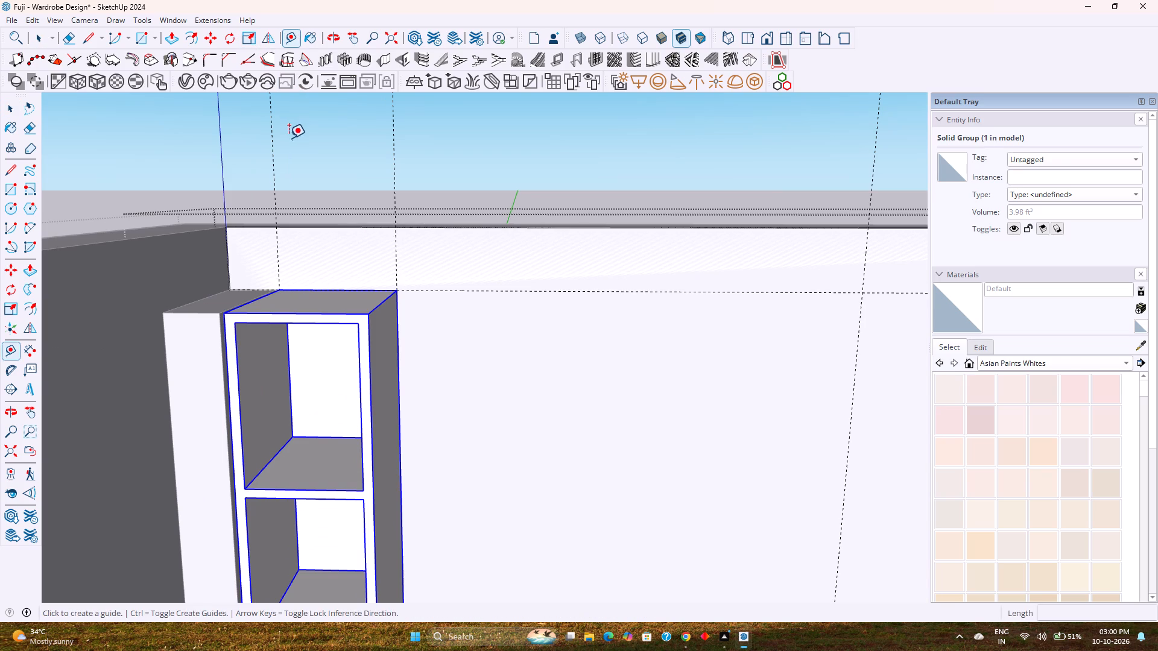
pyautogui.click(274, 141)
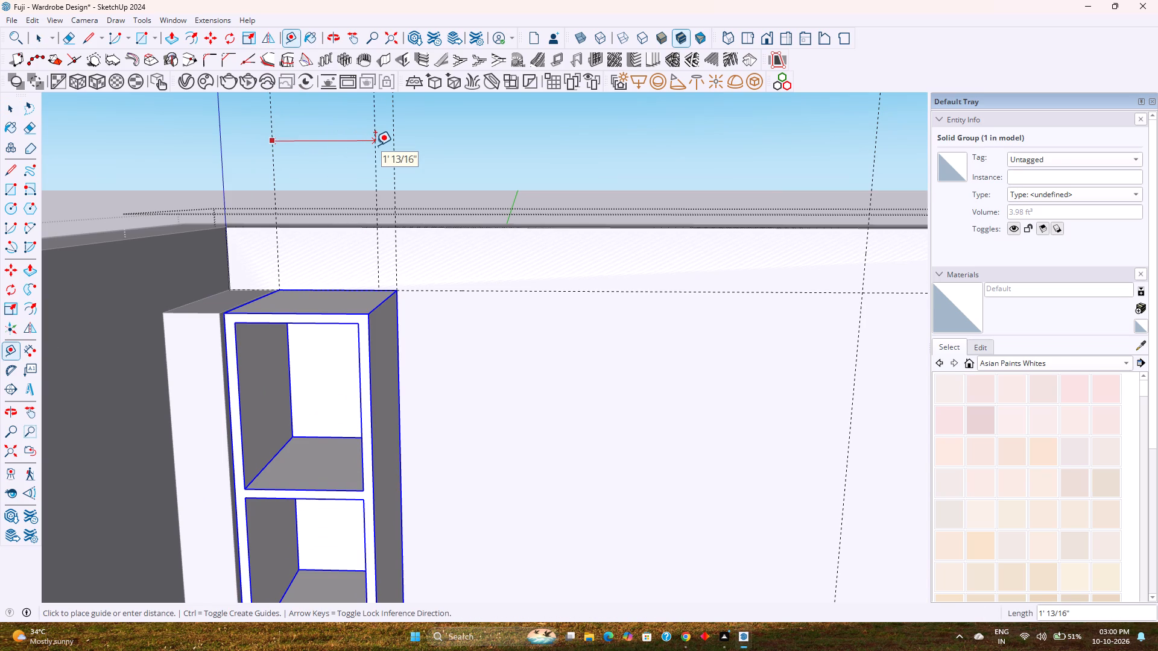
pyautogui.write('1\'2"')
pyautogui.press('Return')
pyautogui.press('space')
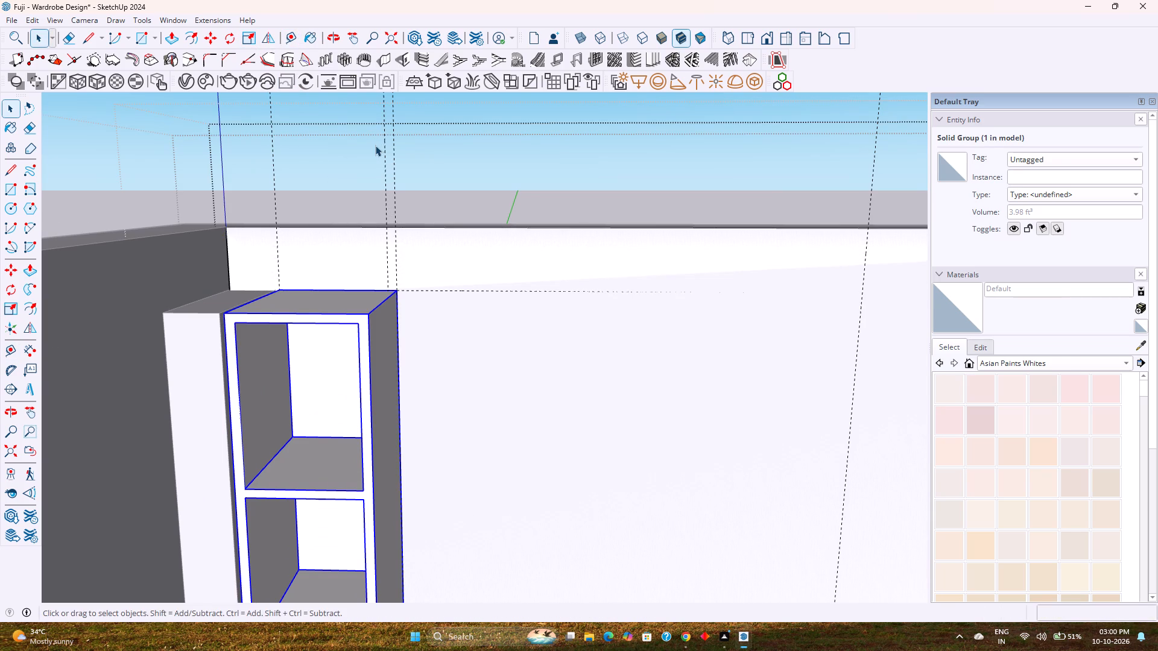
# Scale the shelved box's width along the red axis back to the 1'2" guide.
pyautogui.press('s')
pyautogui.keyDown('shift'); pyautogui.moveTo(411, 416); pyautogui.dragTo(424, 281, button='middle'); pyautogui.keyUp('shift')
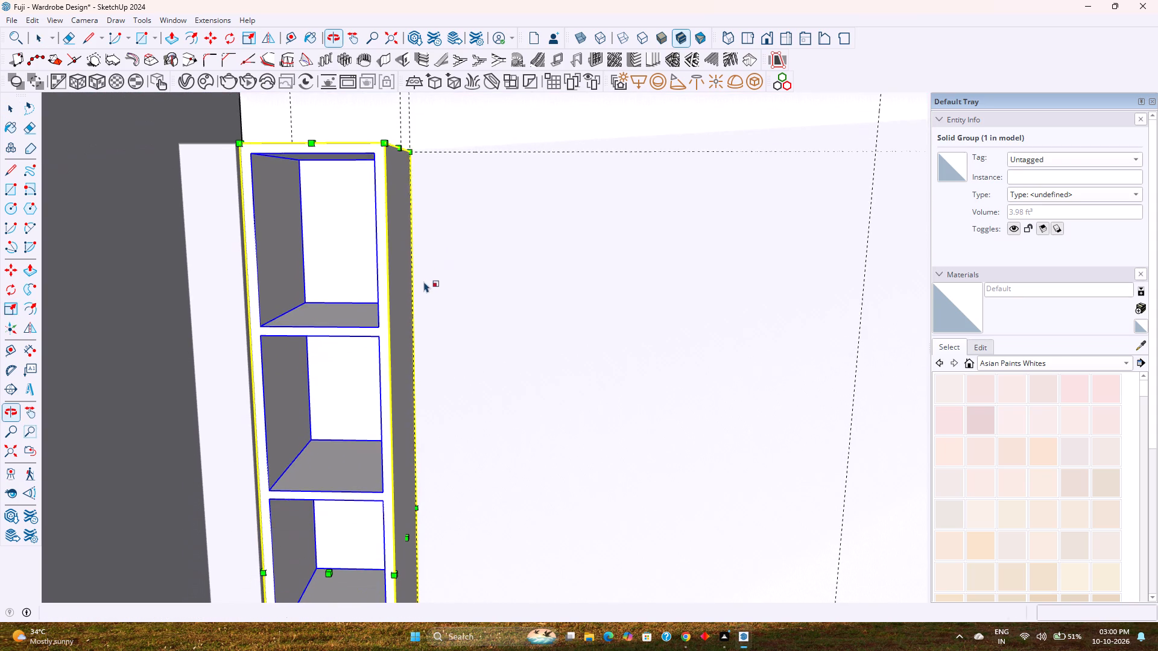
pyautogui.scroll(-1, 425, 280)
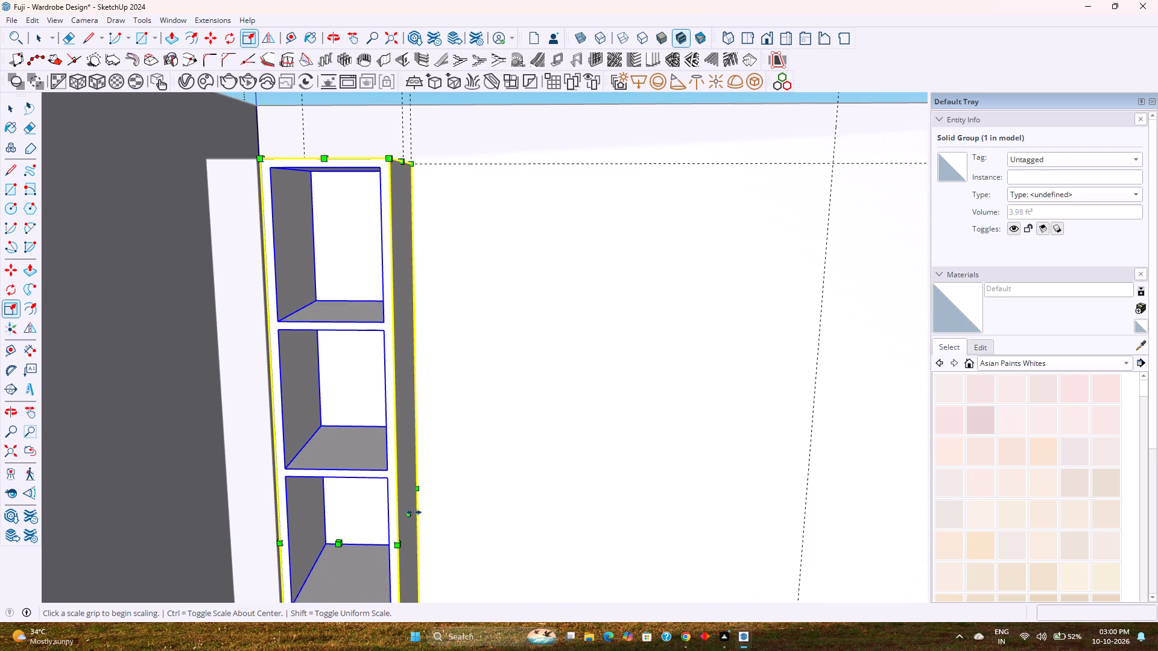
pyautogui.click(413, 512)
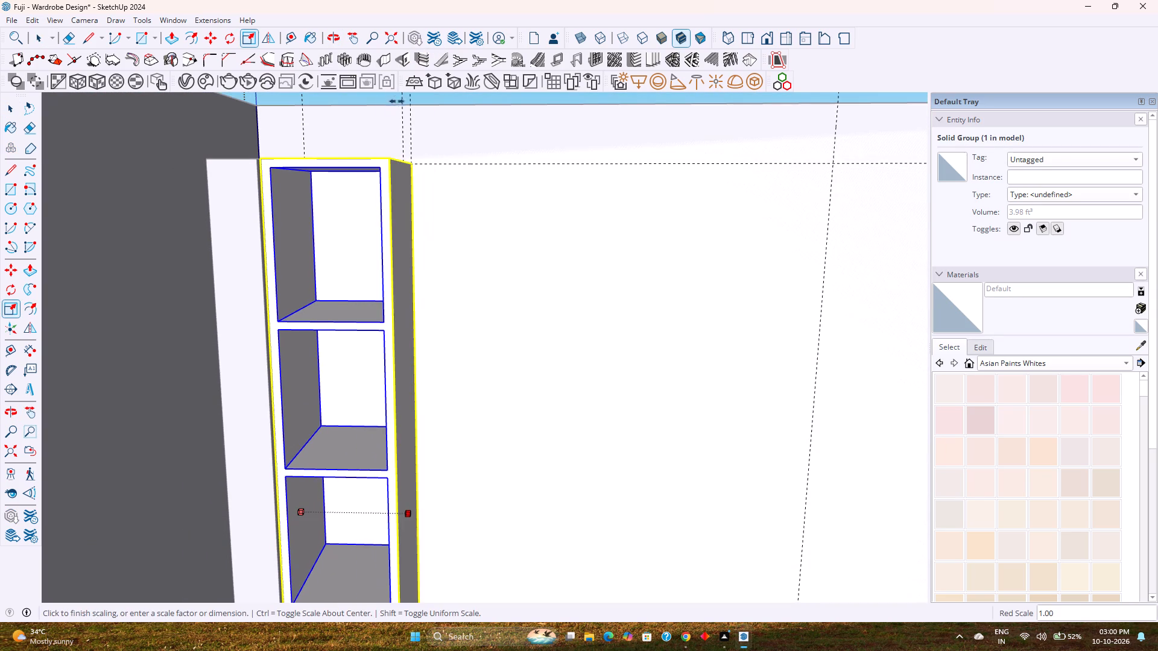
pyautogui.moveTo(401, 96); pyautogui.dragTo(410, 213, button='middle')
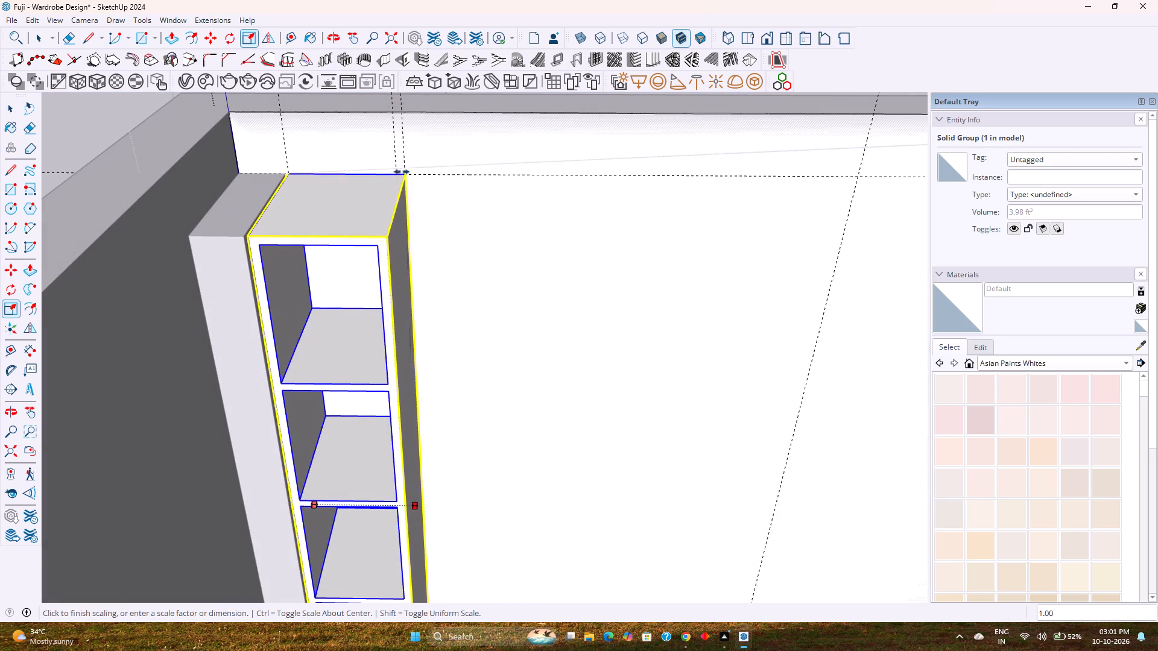
pyautogui.click(389, 95)
pyautogui.press('space')
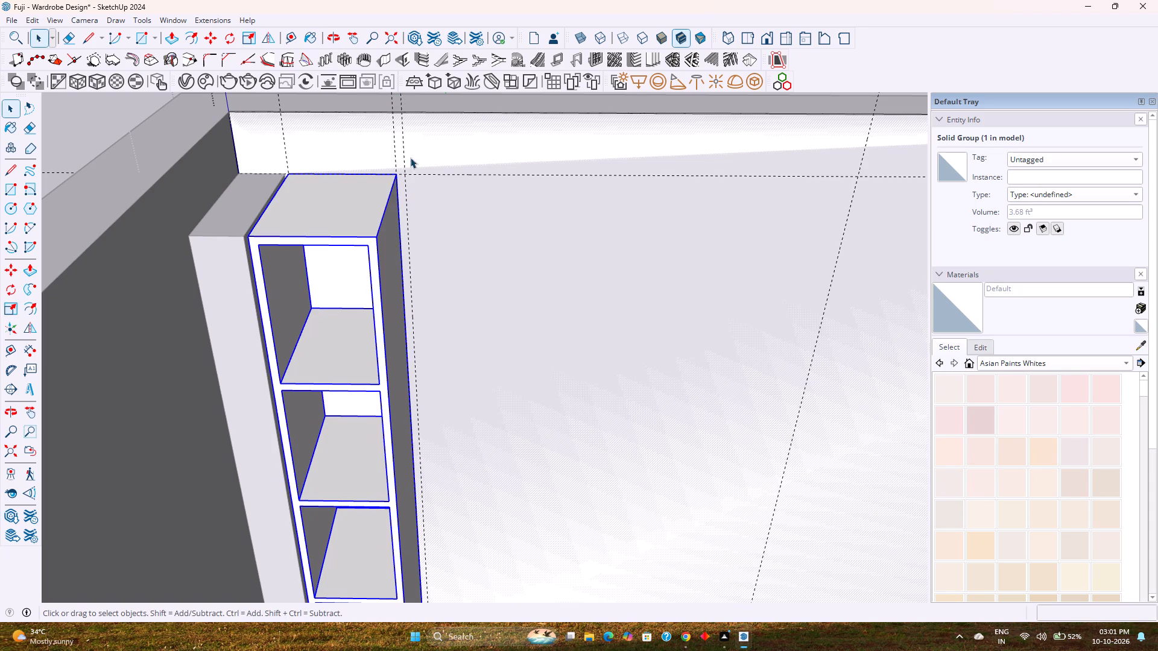
# Delete the leftover vertical guide just beyond the shelved box's open side, keeping the 1'2" guide.
pyautogui.click(399, 105)
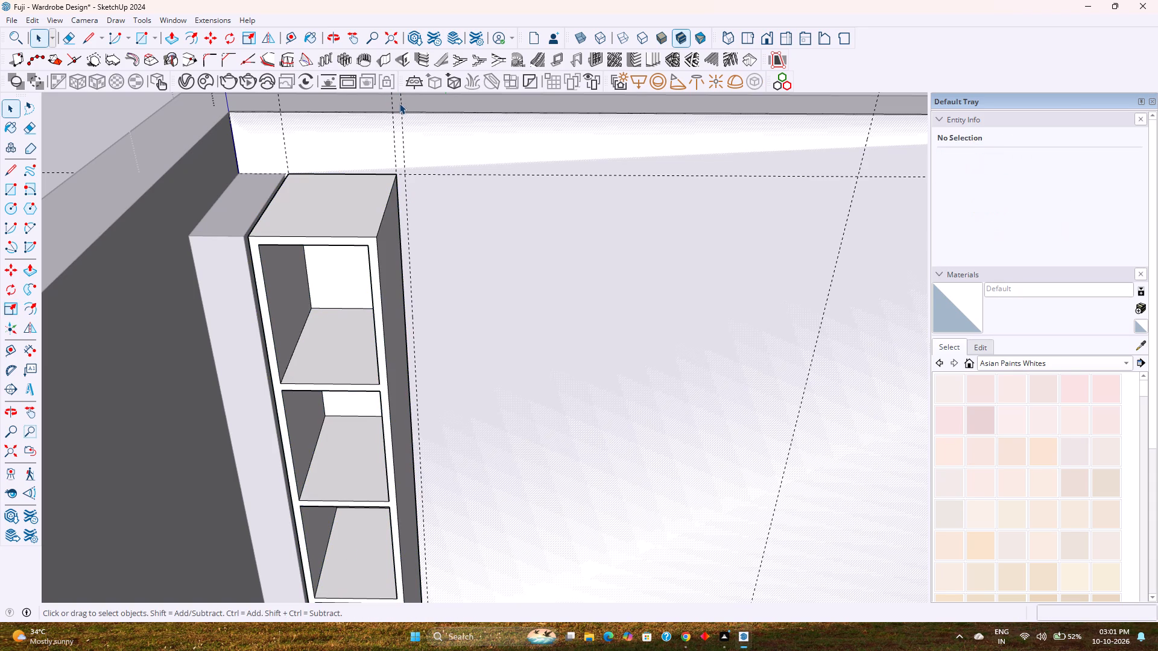
pyautogui.press('Delete')
pyautogui.keyDown('shift'); pyautogui.moveTo(418, 211); pyautogui.dragTo(375, 373, button='middle'); pyautogui.keyUp('shift')
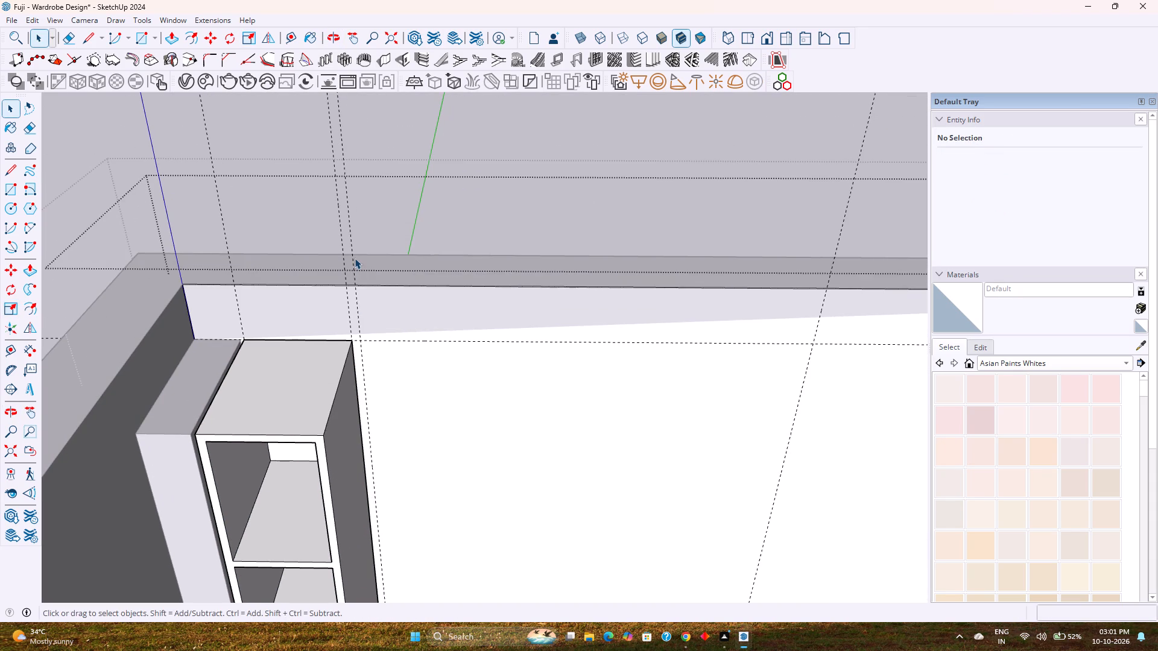
pyautogui.click(355, 258)
pyautogui.doubleClick(354, 258)
pyautogui.press('Delete')
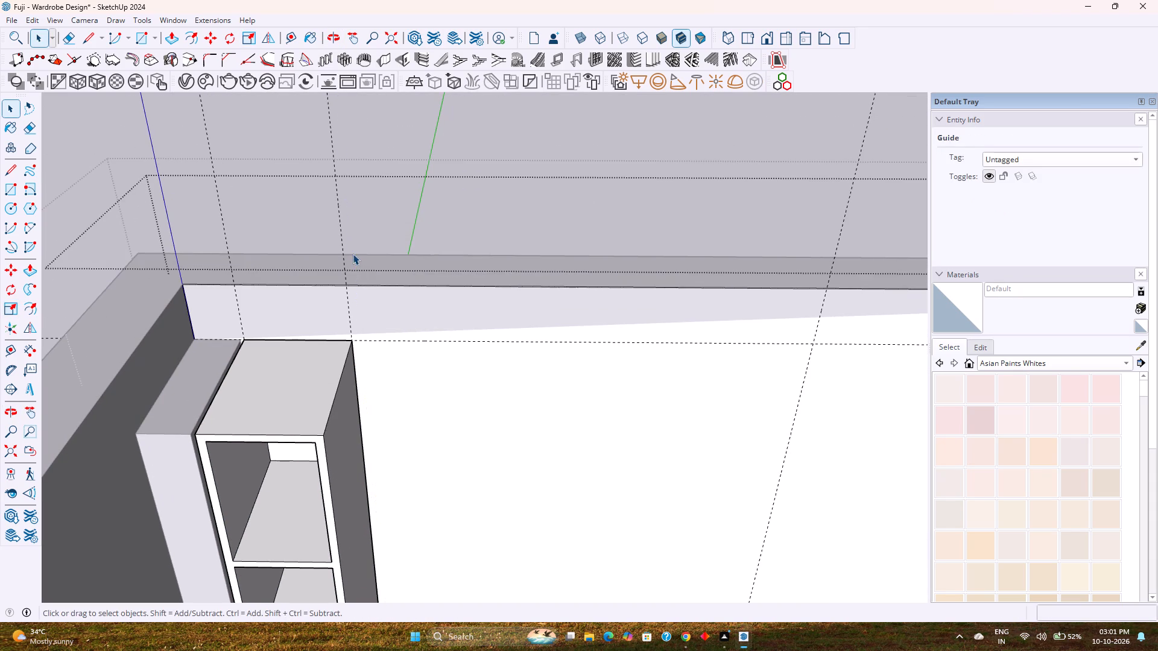
# Delete the vertical guide near the middle of the back wall.
pyautogui.scroll(-3, 361, 296)
pyautogui.moveTo(361, 301); pyautogui.dragTo(345, 200, button='middle')
pyautogui.scroll(-3, 350, 200)
pyautogui.scroll(-3, 360, 379)
pyautogui.moveTo(395, 402); pyautogui.dragTo(419, 330, button='middle')
pyautogui.click(558, 187)
pyautogui.click(560, 185)
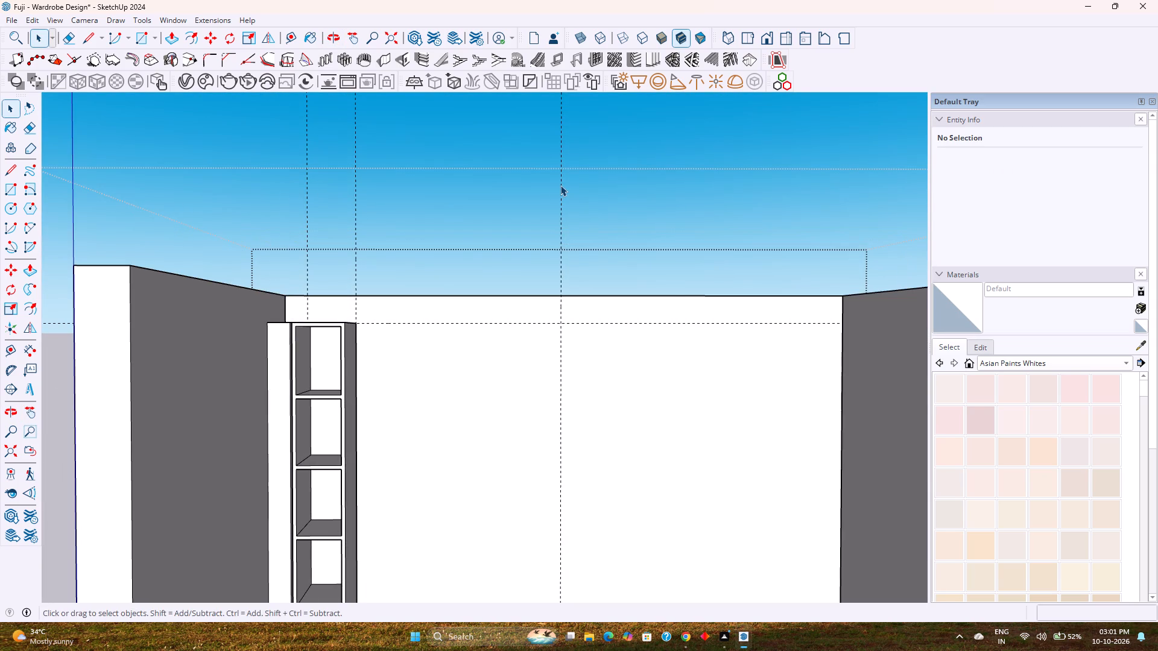
pyautogui.tripleClick(560, 185)
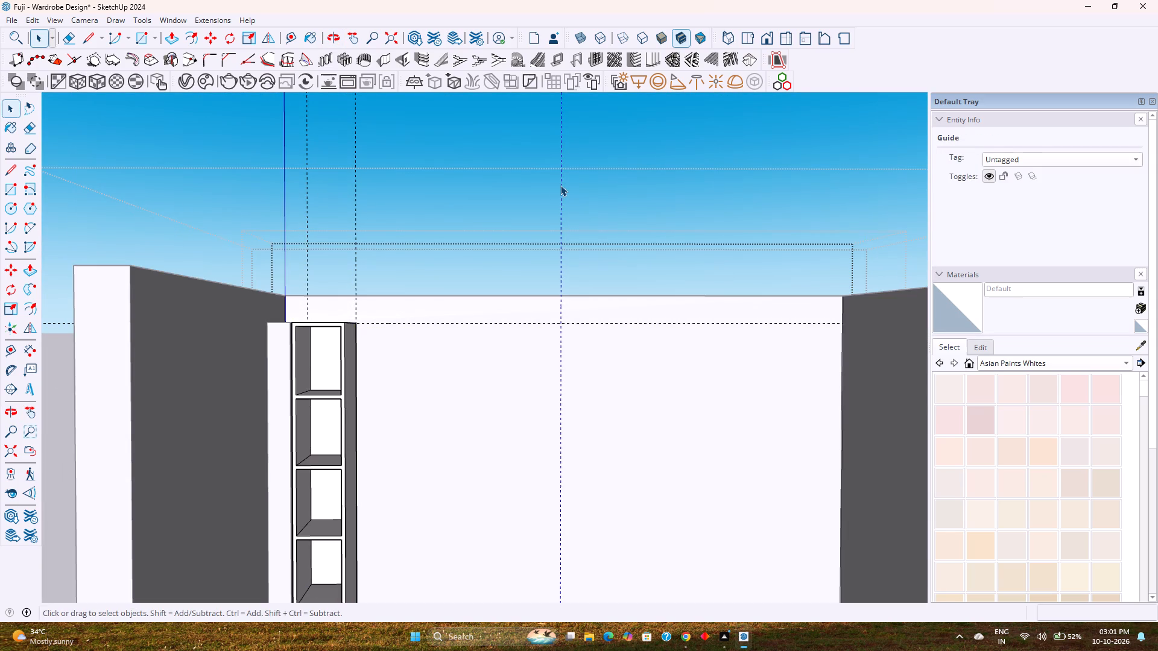
pyautogui.press('Delete')
# Place a vertical guide on the back wall 4'3" from the guide along the shelved box's open side.
pyautogui.scroll(-2, 531, 232)
pyautogui.keyDown('shift'); pyautogui.moveTo(532, 340); pyautogui.dragTo(451, 213, button='middle'); pyautogui.keyUp('shift')
pyautogui.moveTo(451, 226); pyautogui.dragTo(466, 312, button='middle')
pyautogui.keyDown('shift'); pyautogui.moveTo(466, 300); pyautogui.dragTo(470, 352, button='middle'); pyautogui.keyUp('shift')
pyautogui.moveTo(463, 344); pyautogui.dragTo(454, 331, button='middle')
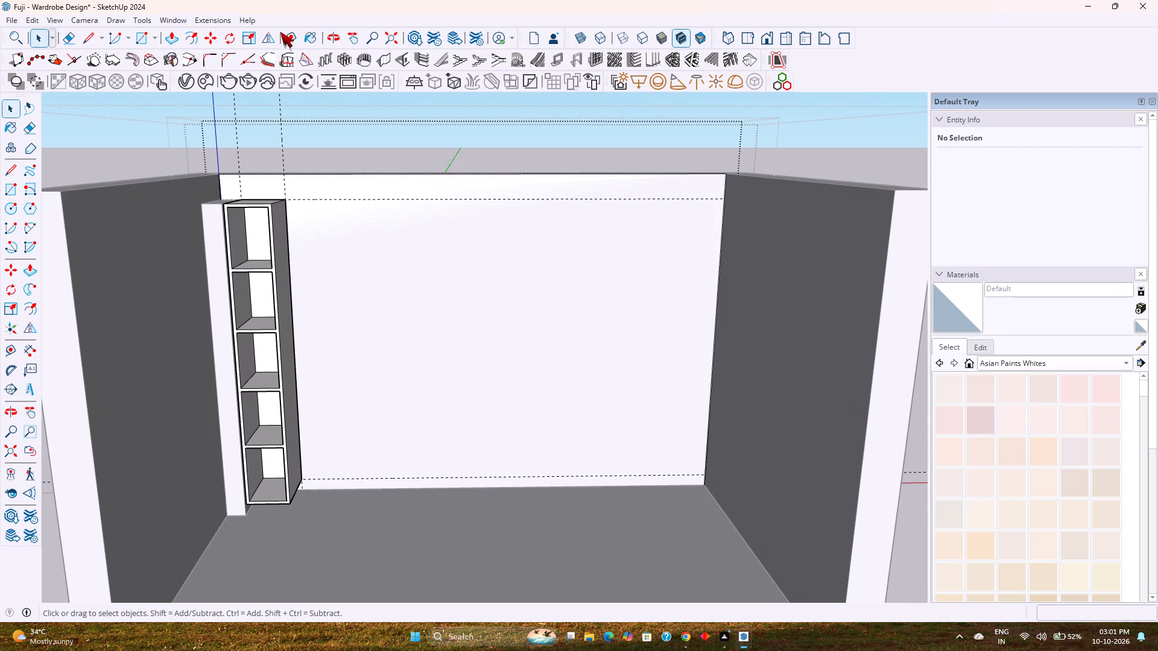
pyautogui.click(283, 35)
pyautogui.click(285, 149)
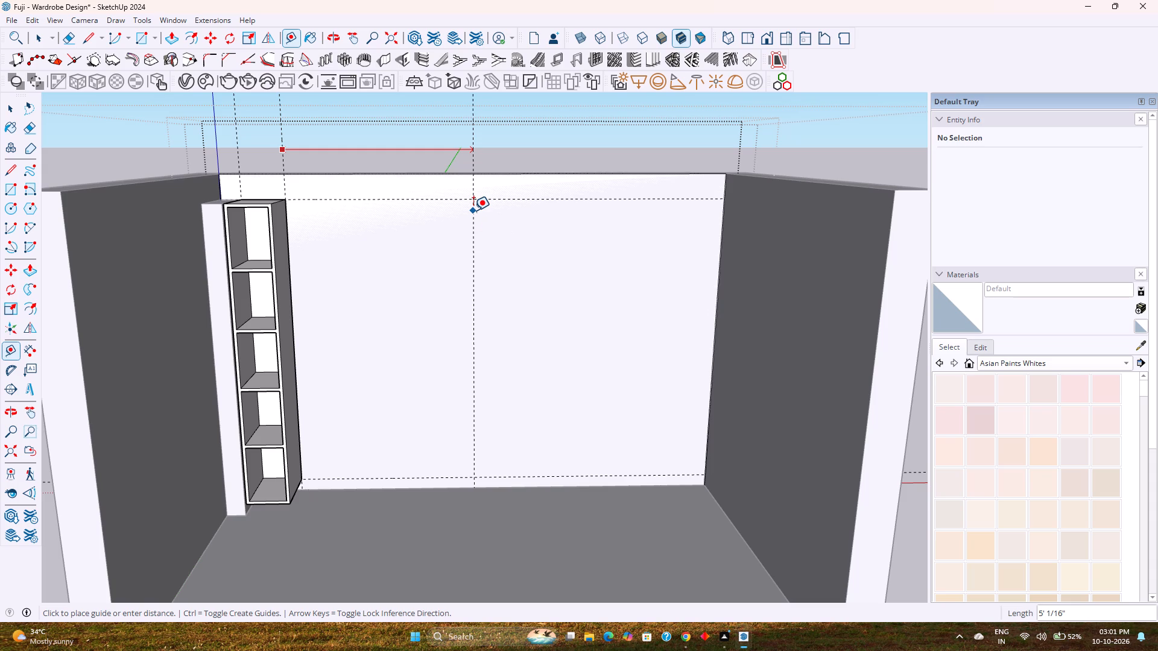
pyautogui.write("4'")
pyautogui.press('Return')
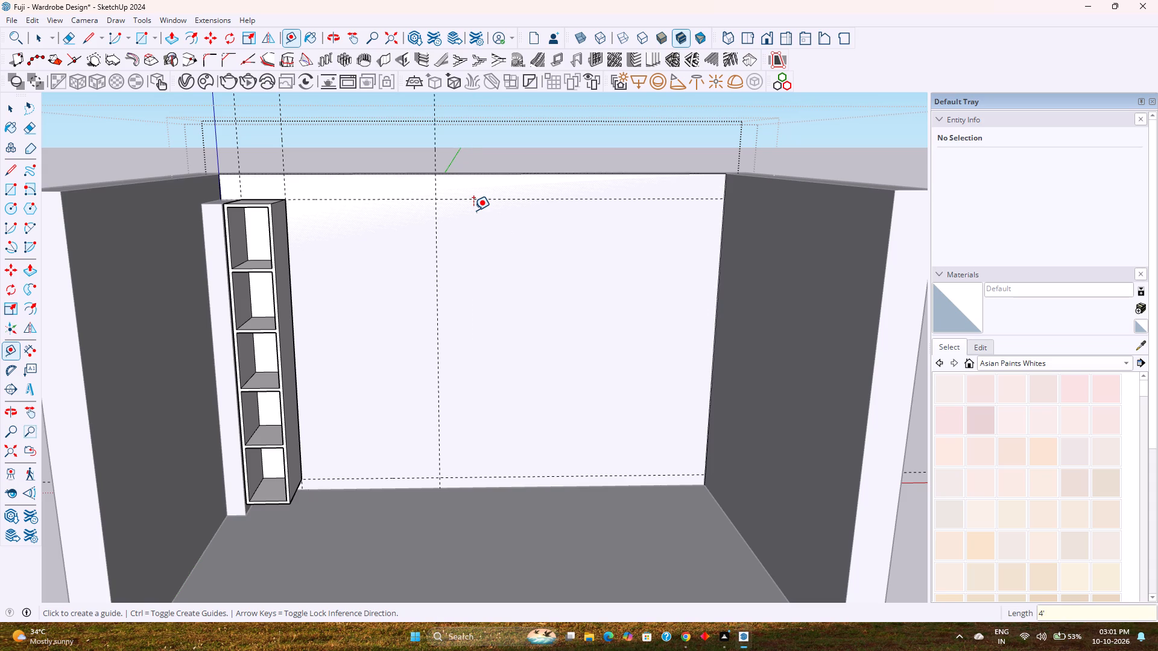
pyautogui.write('4\'3"')
pyautogui.press('Return')
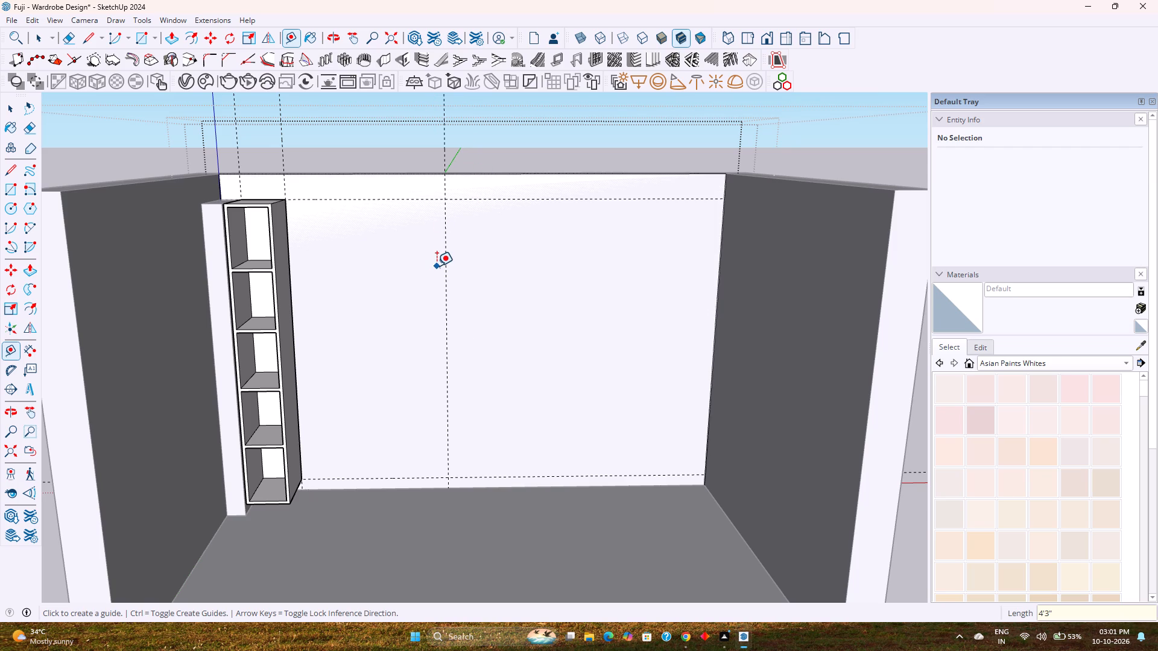
pyautogui.press('space')
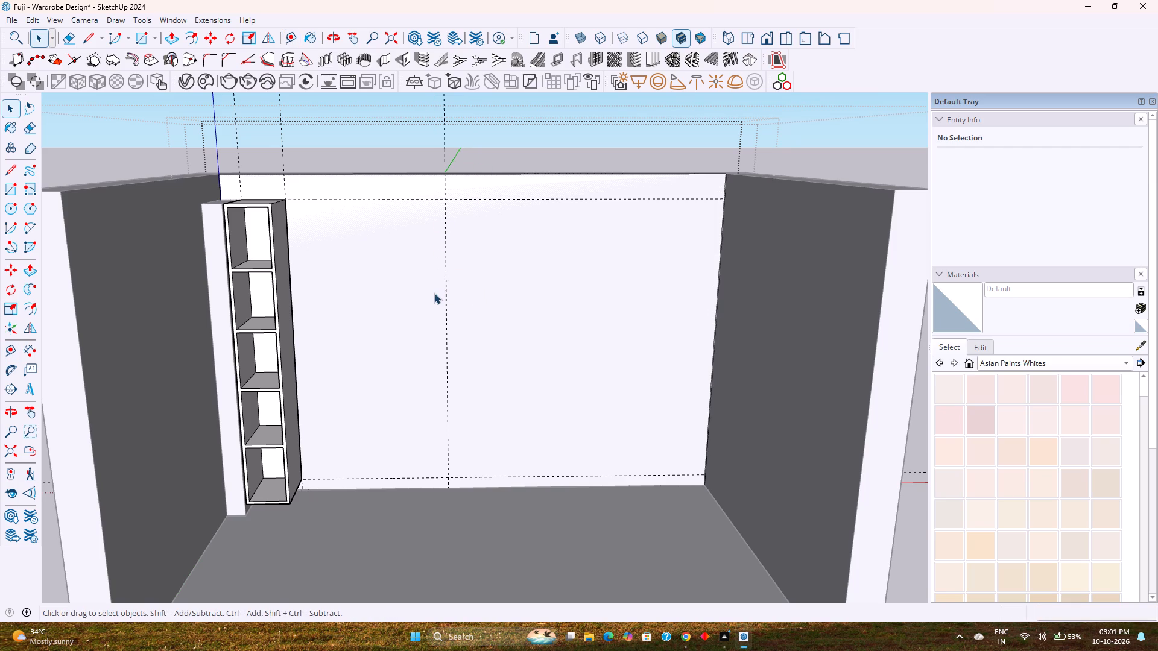
# Examine the room and the shelved box's position against the back wall and guides.
pyautogui.moveTo(458, 373); pyautogui.dragTo(435, 304, button='middle')
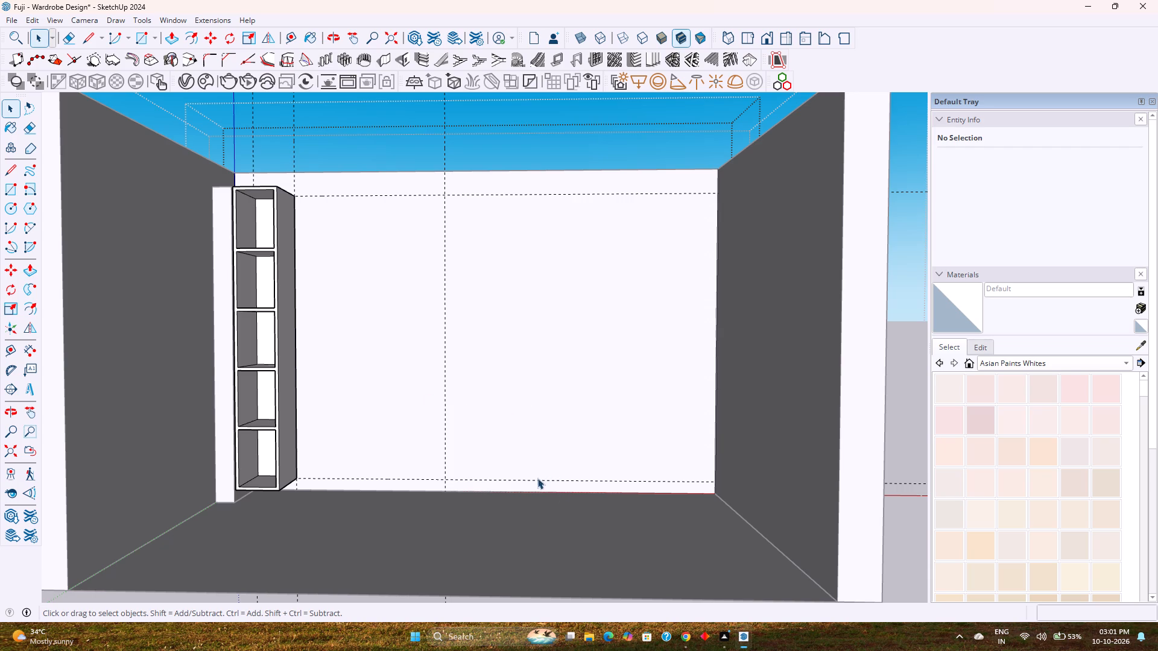
pyautogui.scroll(-1, 615, 479)
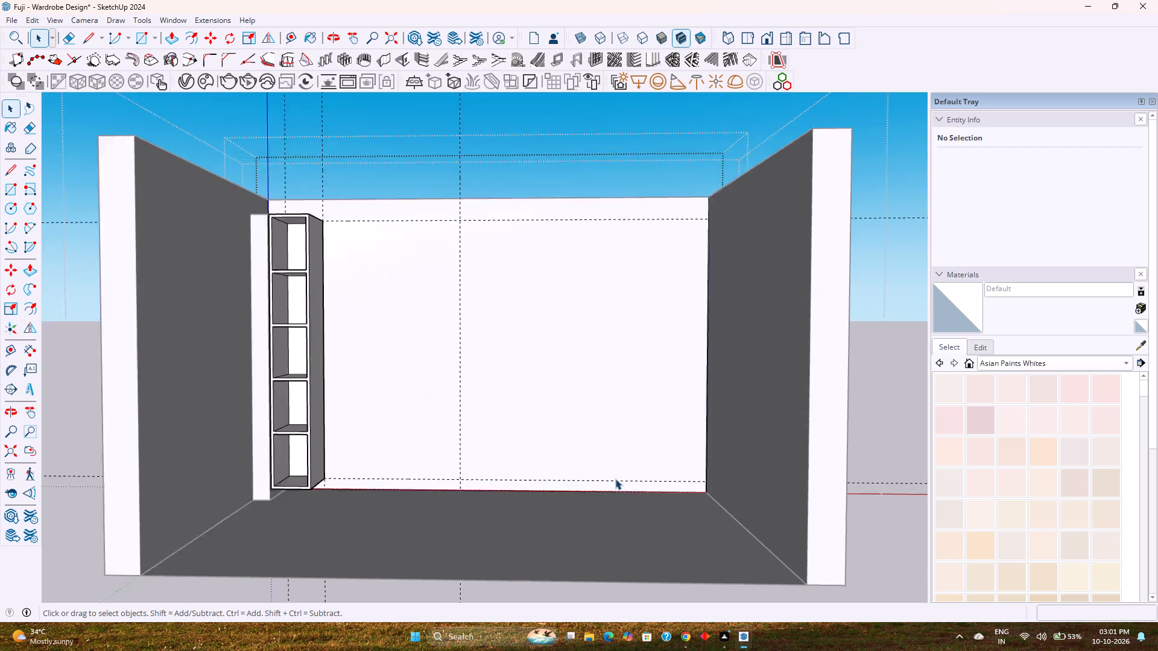
pyautogui.scroll(-1, 615, 479)
pyautogui.moveTo(615, 479); pyautogui.dragTo(622, 532, button='middle')
pyautogui.scroll(-1, 607, 476)
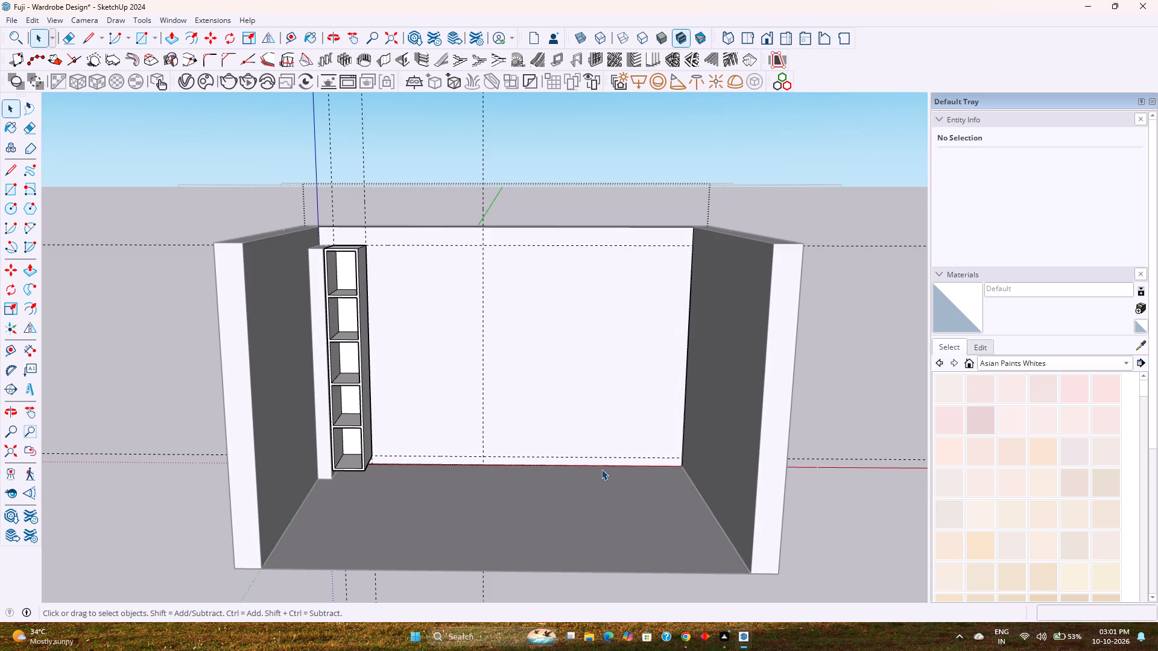
pyautogui.click(369, 339)
pyautogui.click(361, 341)
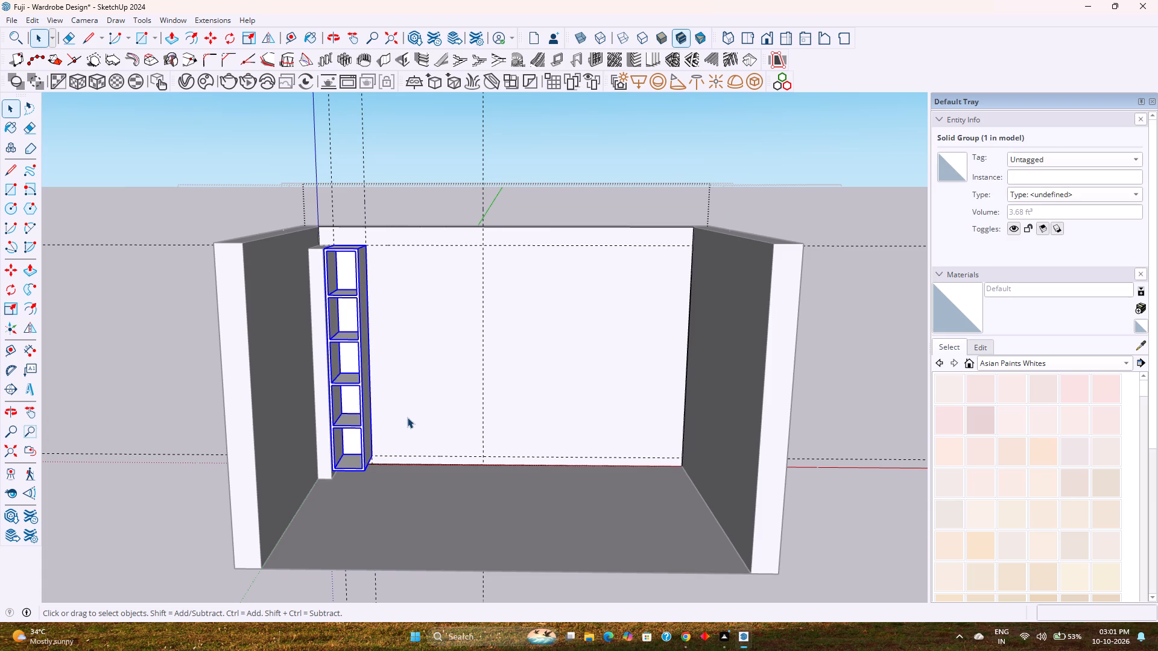
pyautogui.scroll(-1, 632, 446)
pyautogui.moveTo(632, 446); pyautogui.dragTo(590, 471, button='middle')
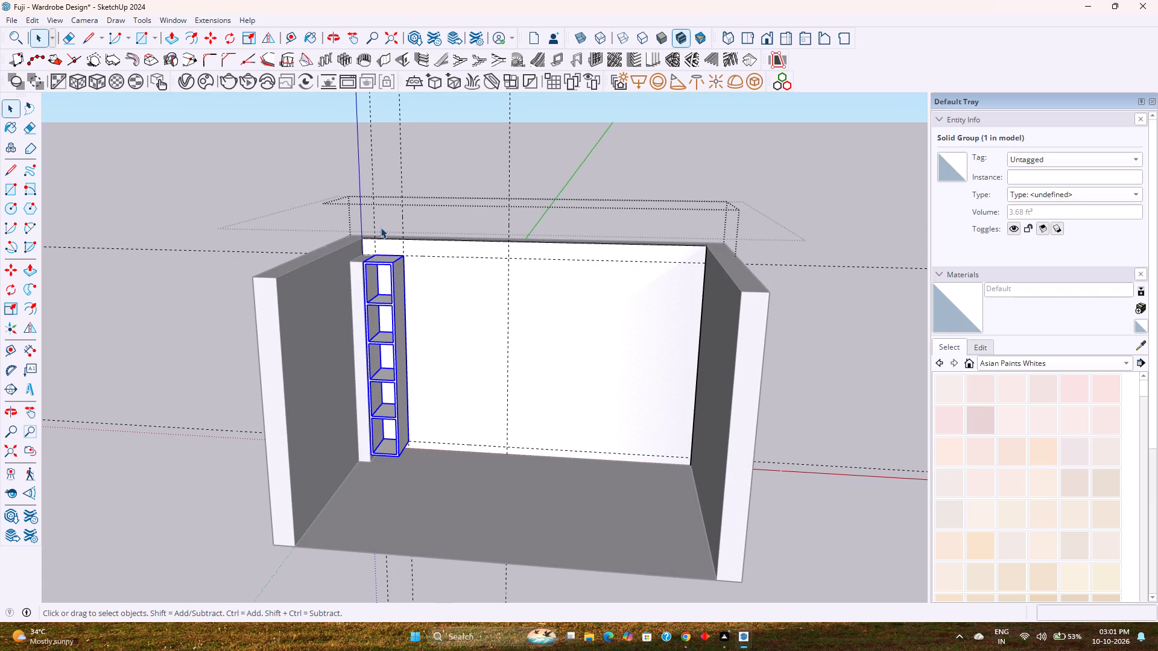
# In the walls' group, push/pull the outer face of the side wall opposite the shelved box outward by 1'.
pyautogui.click(248, 410)
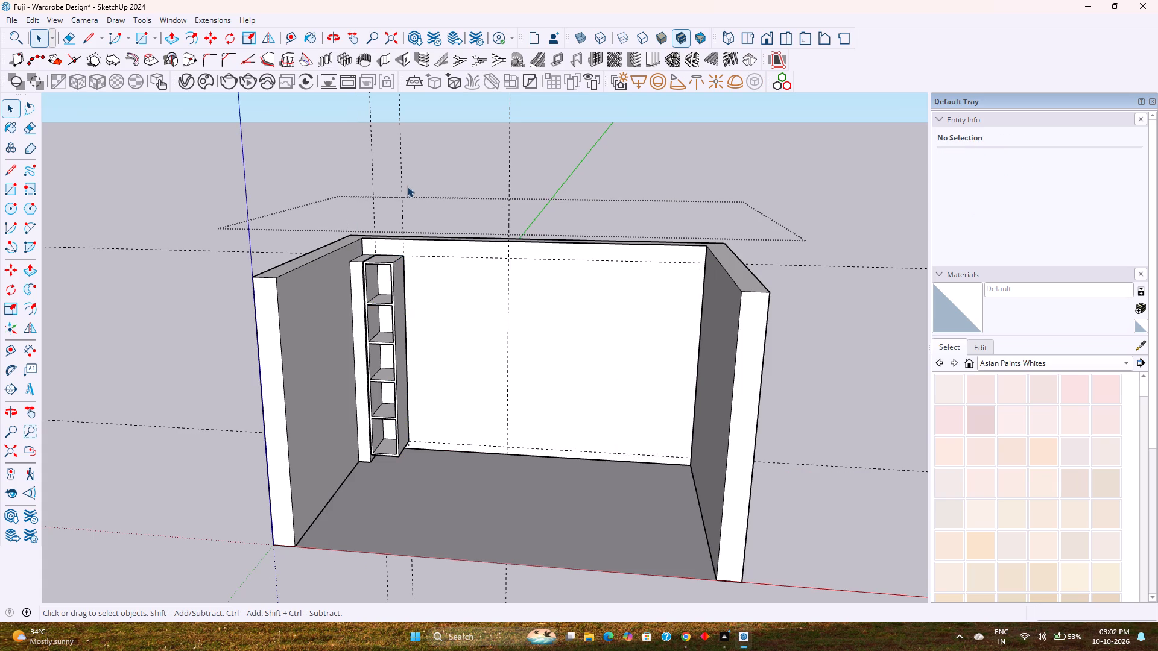
pyautogui.scroll(-1, 853, 445)
pyautogui.moveTo(853, 445); pyautogui.dragTo(788, 458, button='middle')
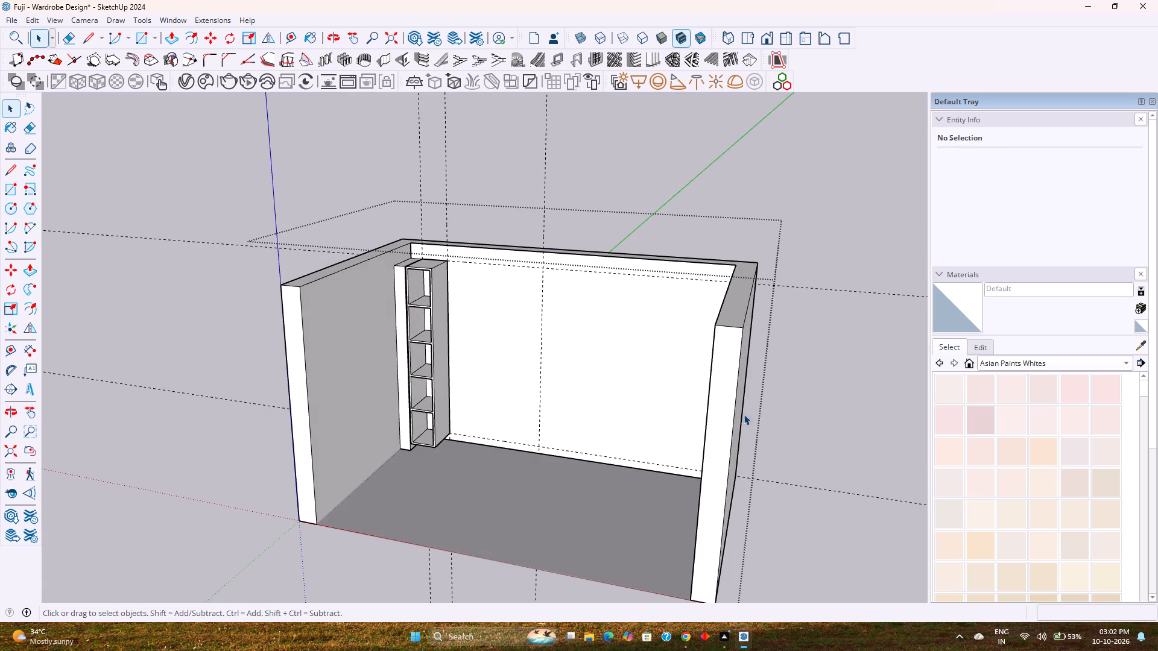
pyautogui.moveTo(744, 414); pyautogui.dragTo(635, 445, button='middle')
pyautogui.click(693, 420)
pyautogui.press('p')
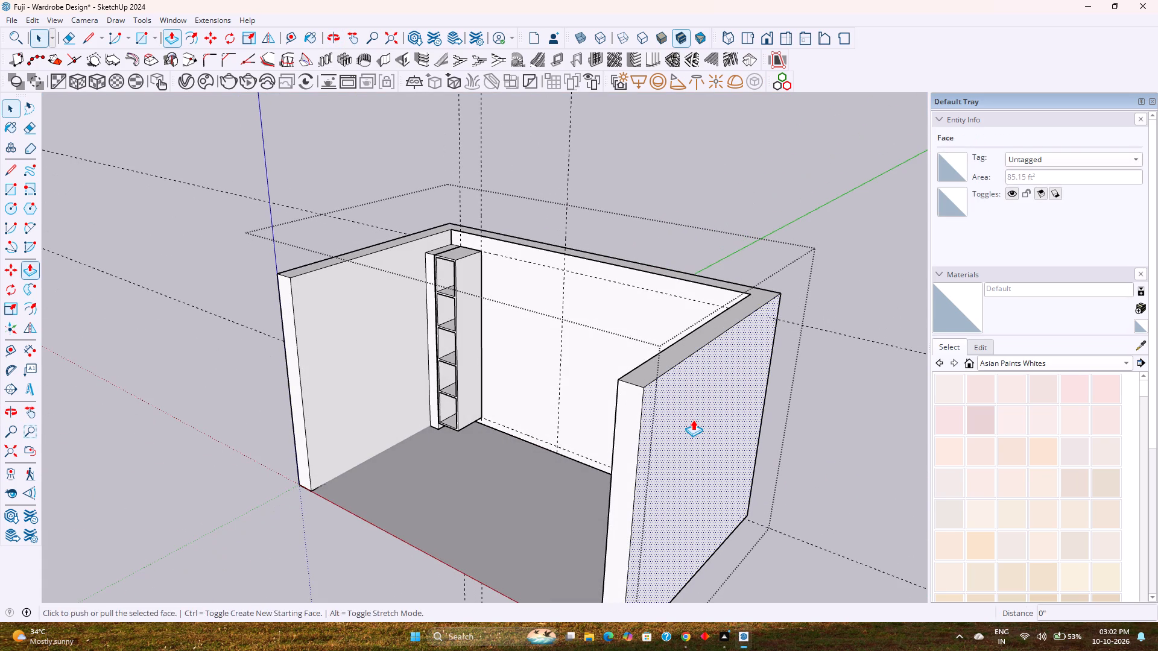
pyautogui.click(693, 420)
pyautogui.press('1')
pyautogui.press("'")
pyautogui.press('Return')
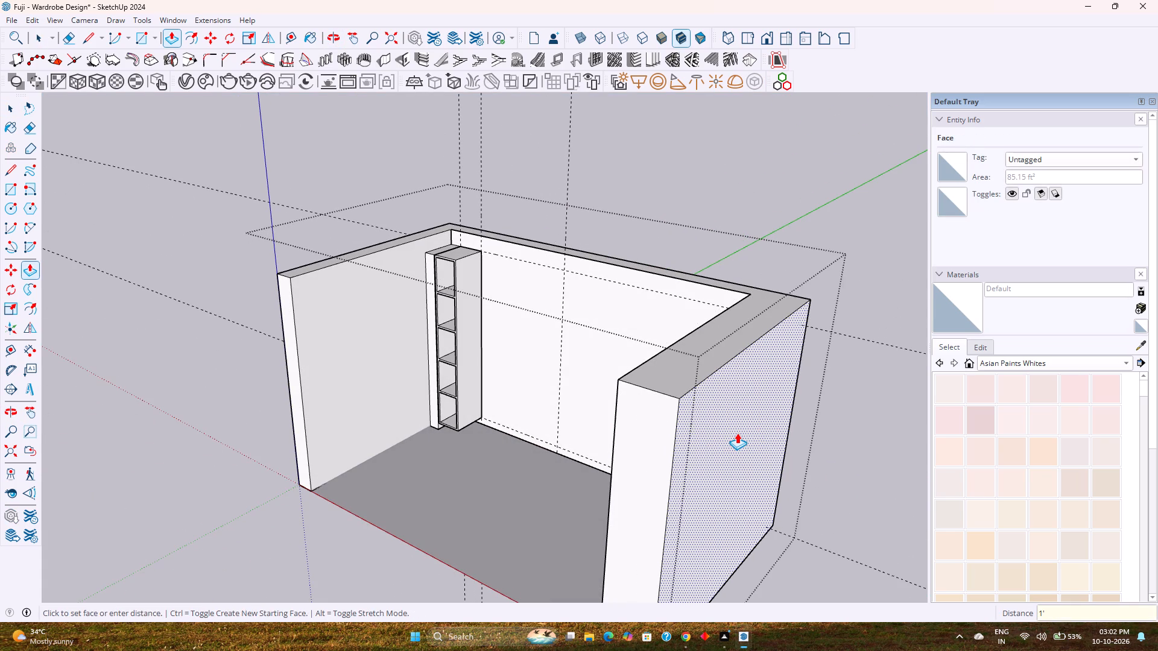
# Push the same side wall's inner face back by 1' to widen the room.
pyautogui.moveTo(619, 447); pyautogui.dragTo(871, 495, button='middle')
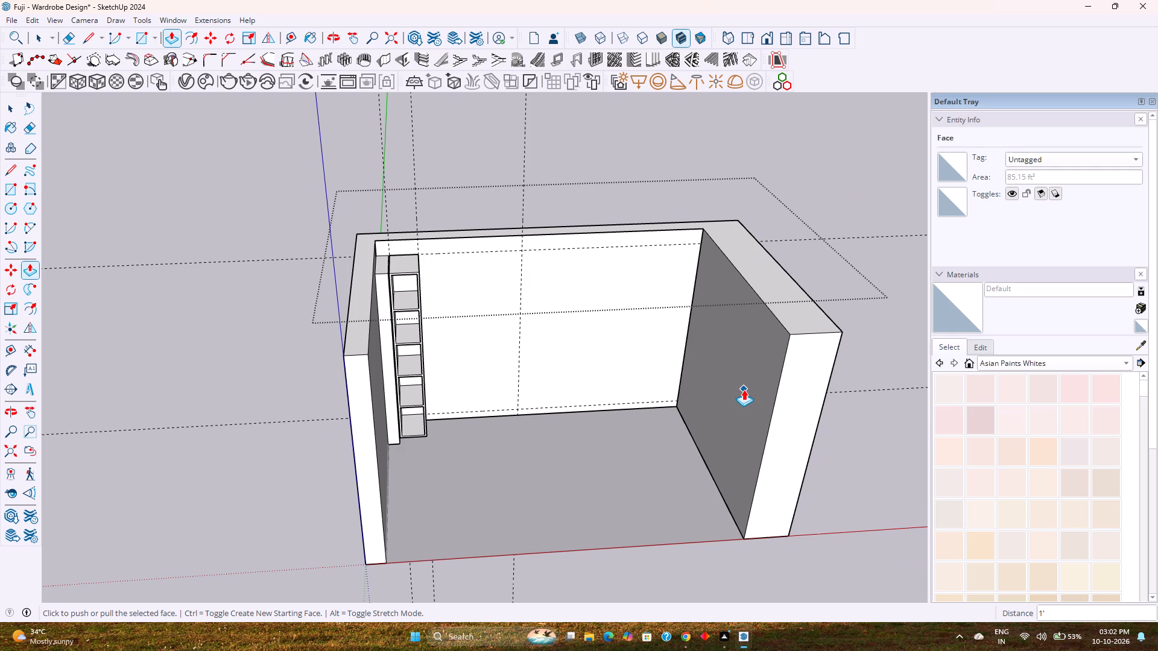
pyautogui.press('Escape')
pyautogui.click(745, 401)
pyautogui.write("1'")
pyautogui.press('Return')
pyautogui.press('space')
pyautogui.click(623, 487)
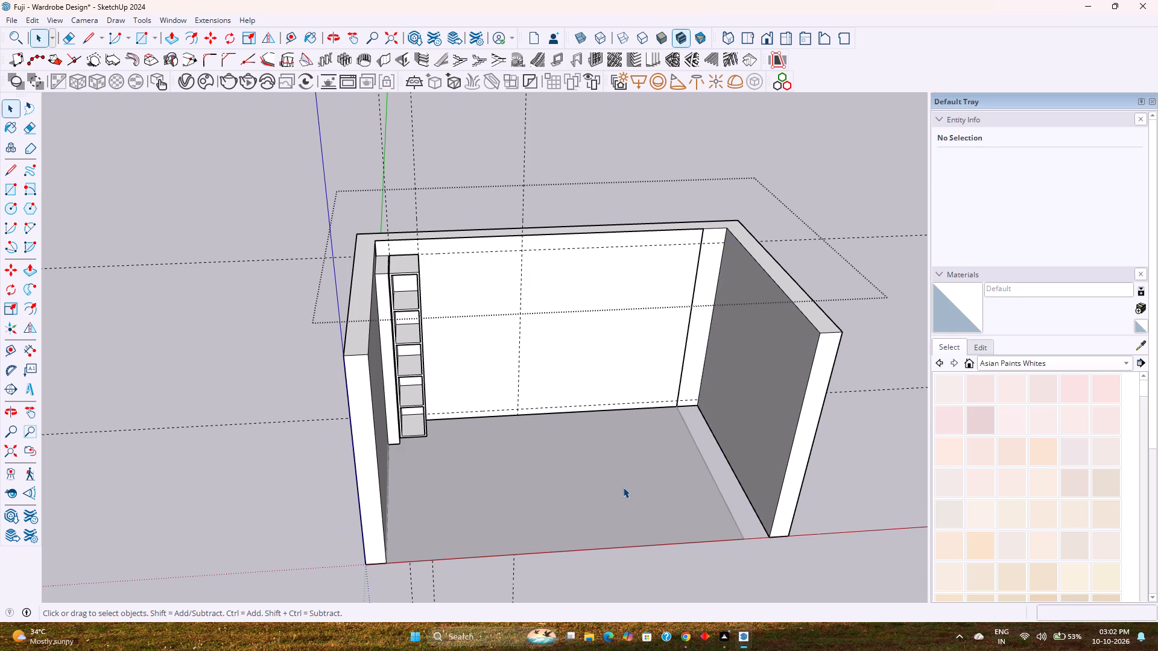
# Outside the walls' group, scale the floor group along the red axis to about 1.07 so it meets the moved side wall.
pyautogui.press('Escape')
pyautogui.click(630, 521)
pyautogui.press('s')
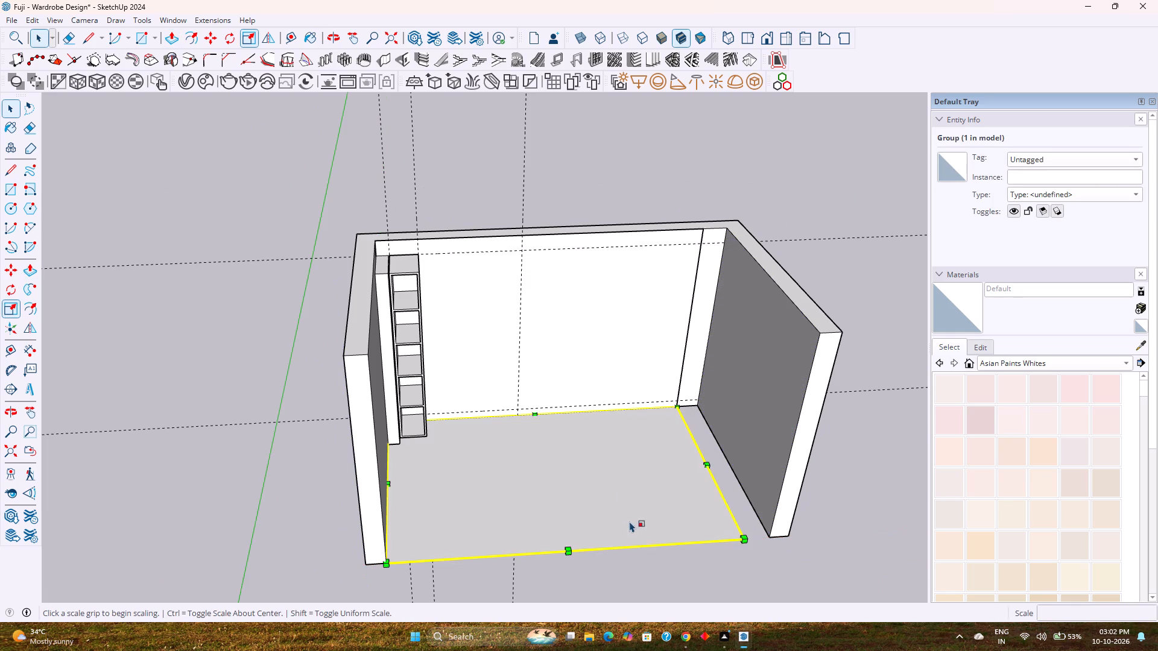
pyautogui.click(706, 466)
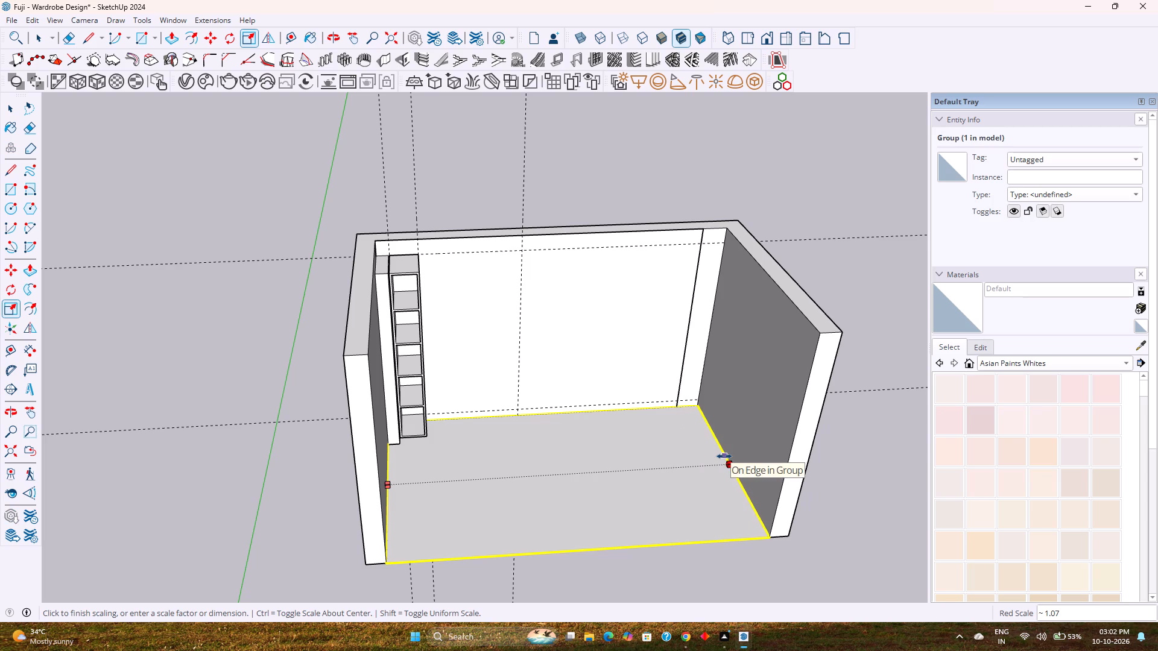
pyautogui.click(724, 456)
pyautogui.press('space')
# In the walls' group, scale the nested wardrobe group along the red axis to about 1.07, up to the moved side wall.
pyautogui.click(647, 330)
pyautogui.tripleClick(647, 330)
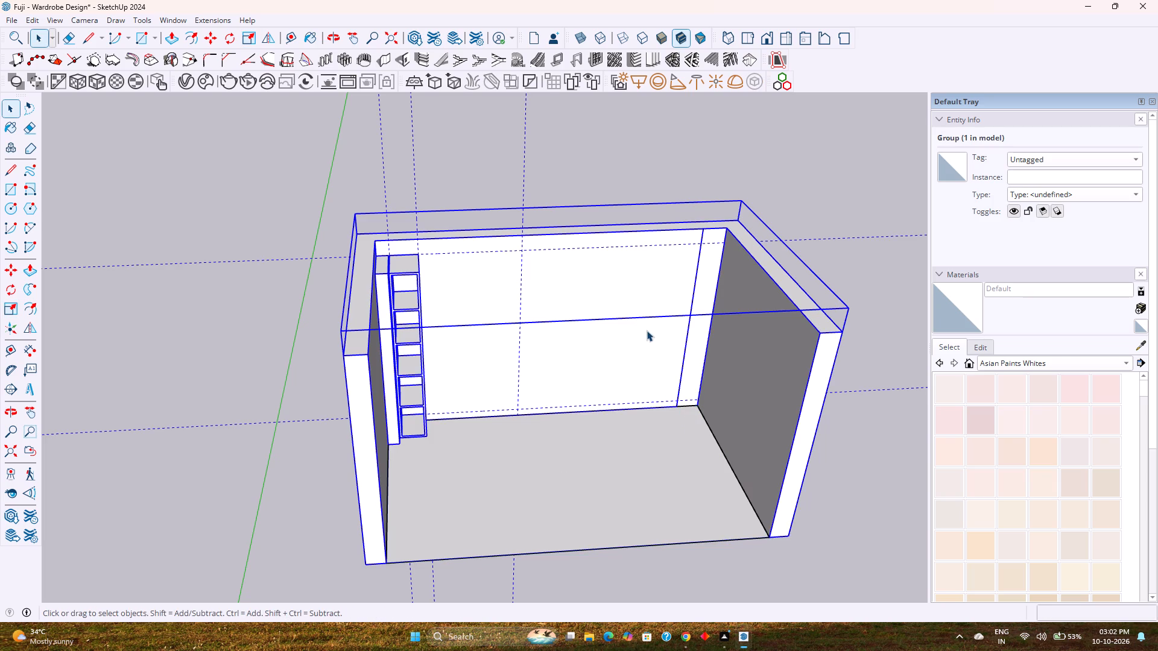
pyautogui.press('s')
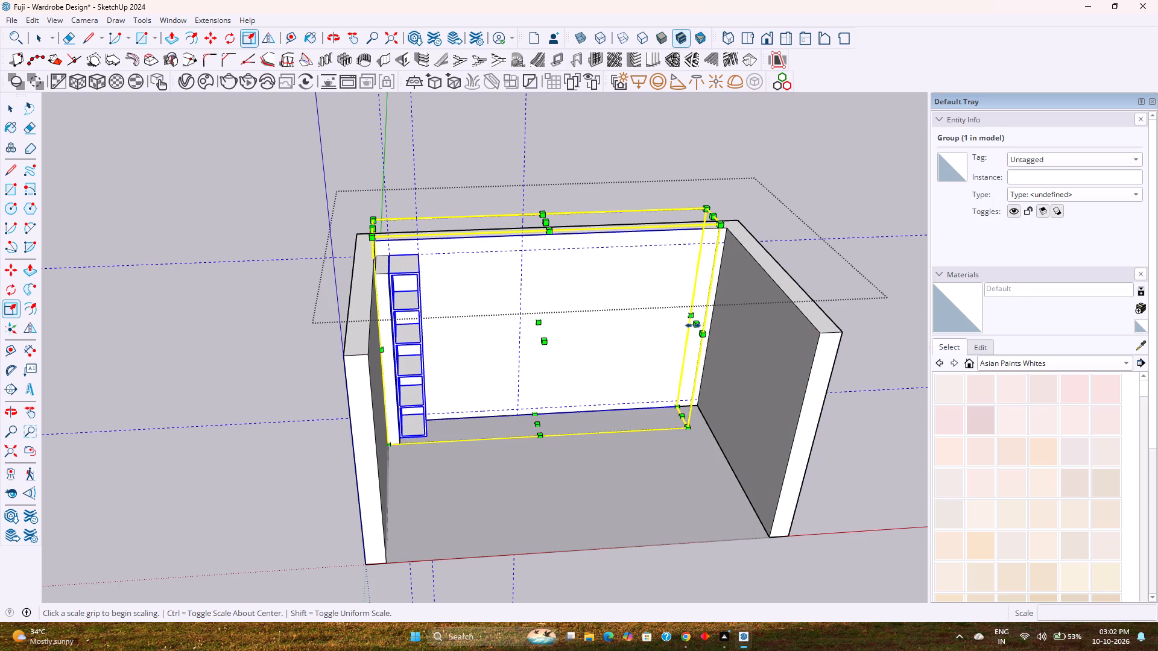
pyautogui.click(700, 326)
pyautogui.click(730, 321)
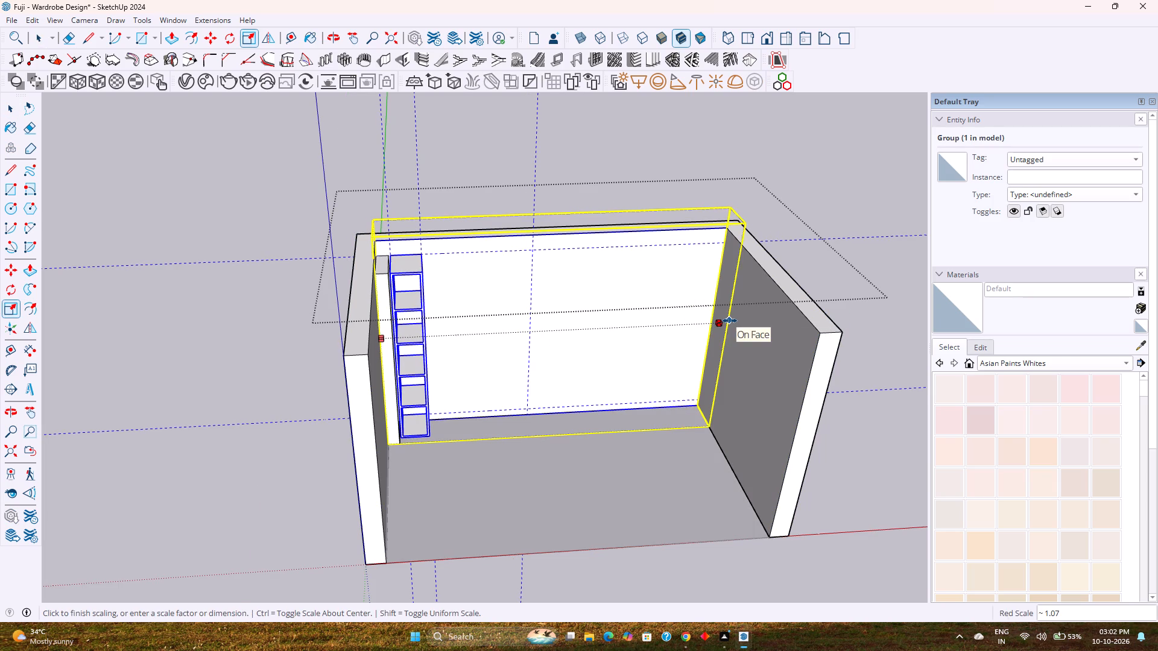
pyautogui.press('space')
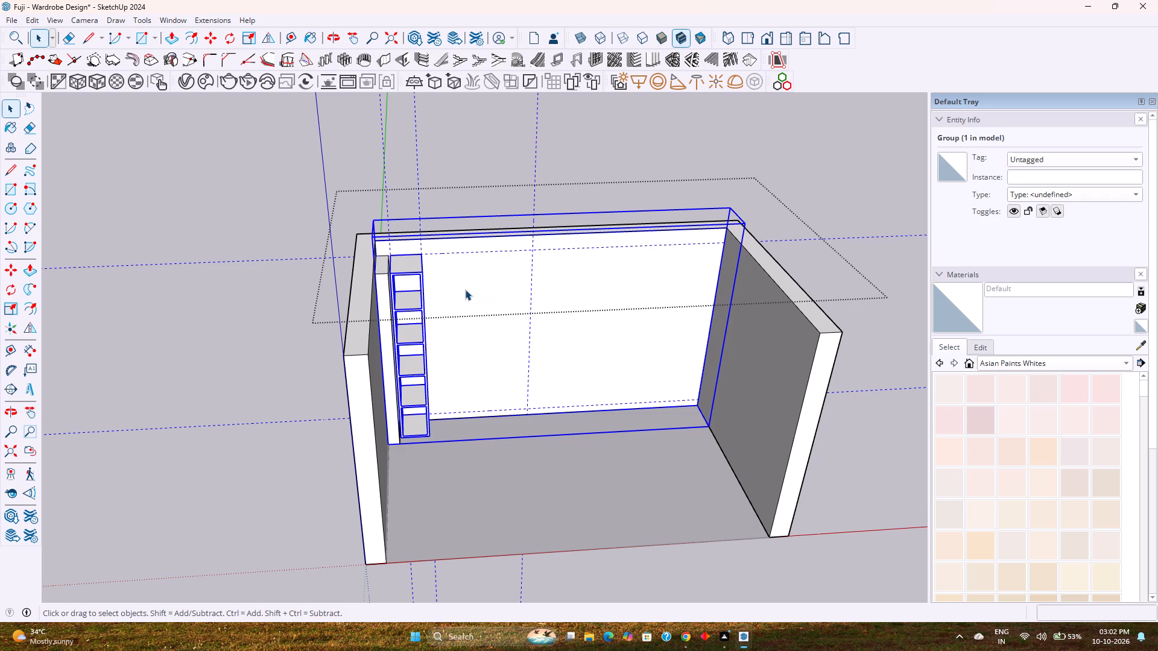
# Inside the nested group, delete the displaced vertical guide along the shelved box's open side.
pyautogui.doubleClick(421, 305)
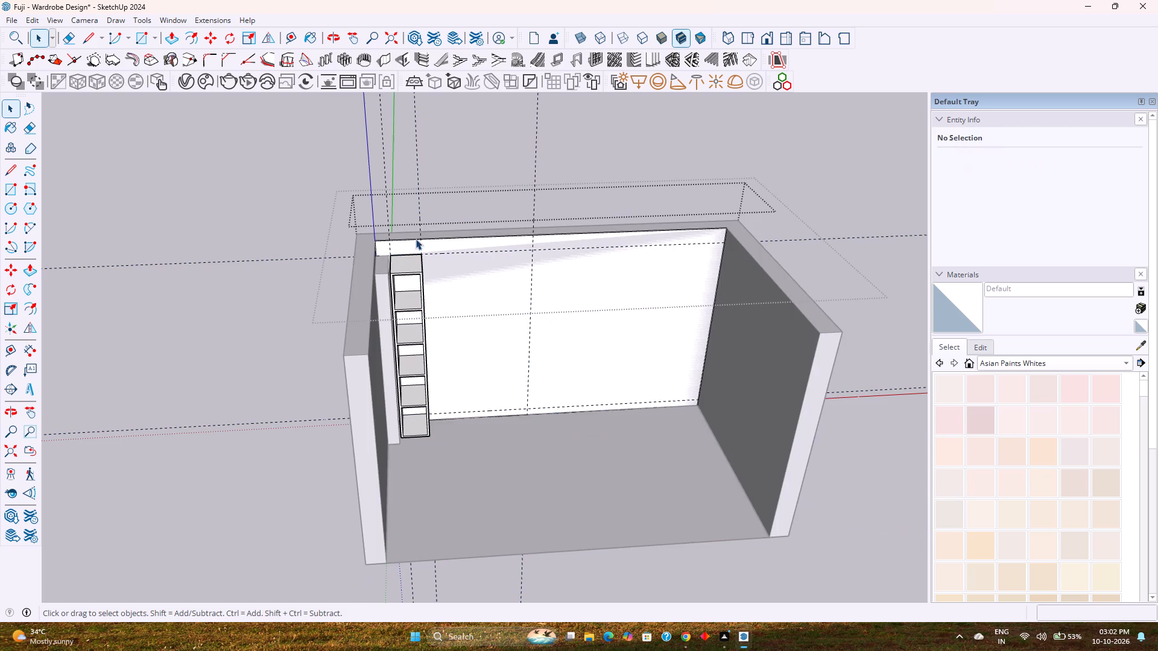
pyautogui.scroll(4, 422, 160)
pyautogui.click(417, 143)
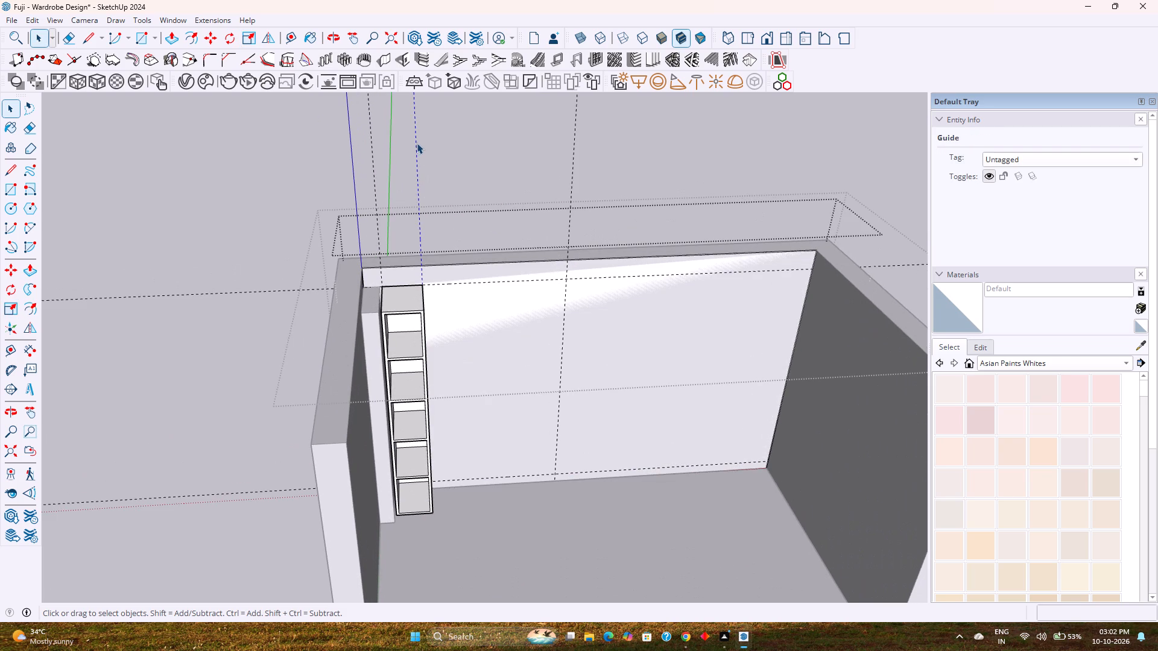
pyautogui.press('Delete')
# Place a vertical guide 1'2" from the guide along the shelved box's filler side.
pyautogui.keyDown('shift'); pyautogui.moveTo(498, 327); pyautogui.dragTo(530, 399, button='middle'); pyautogui.keyUp('shift')
pyautogui.moveTo(530, 400); pyautogui.dragTo(486, 353, button='middle')
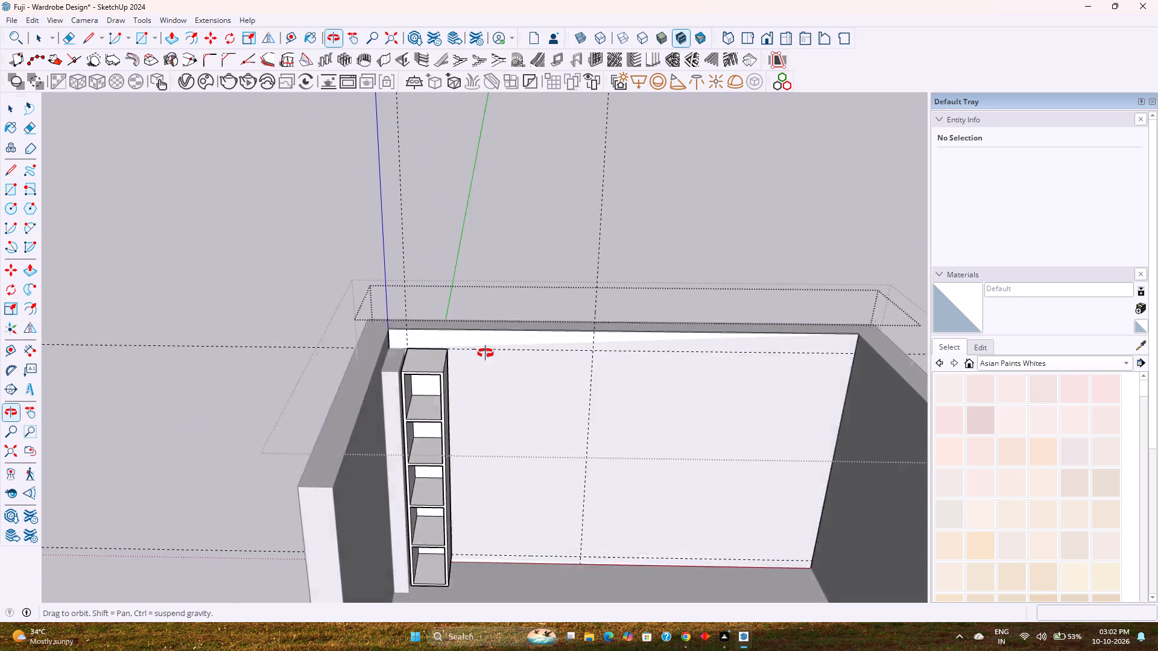
pyautogui.moveTo(486, 353); pyautogui.dragTo(422, 299, button='middle')
pyautogui.click(289, 37)
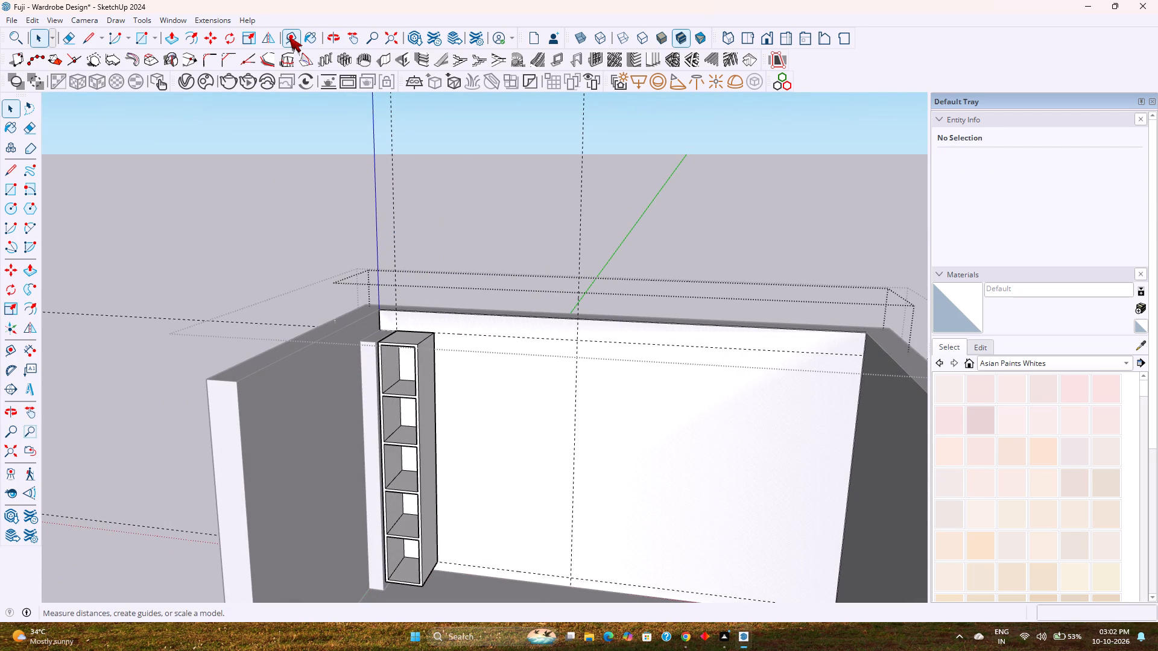
pyautogui.click(391, 182)
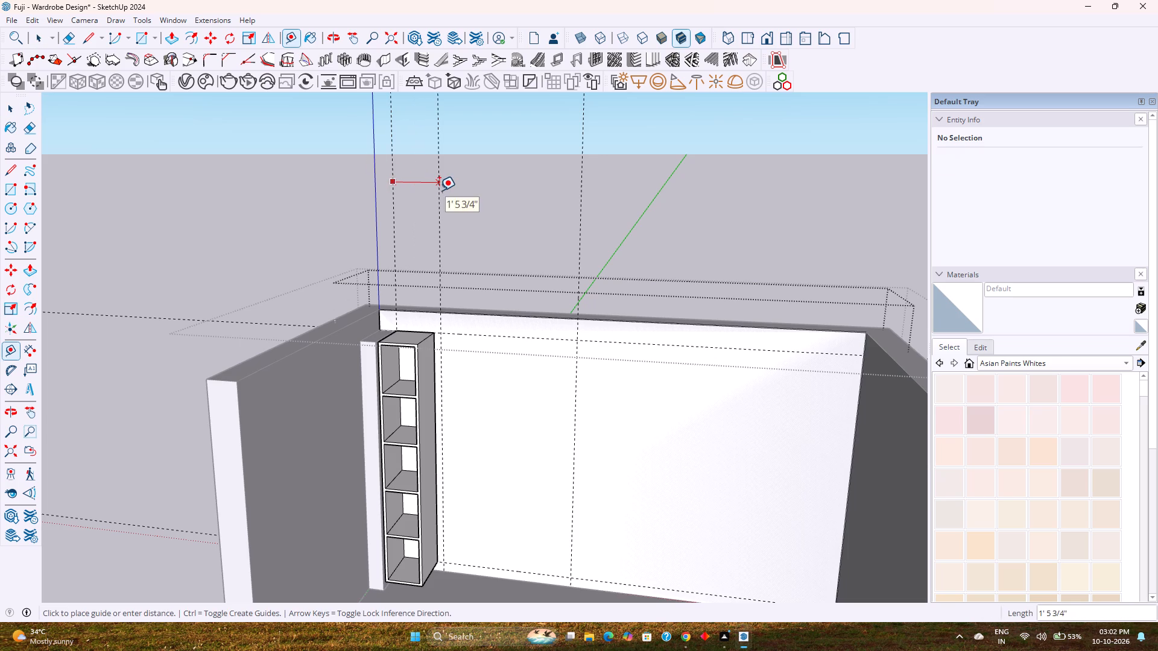
pyautogui.write("1'2")
pyautogui.hotkey('shift', '"')
pyautogui.press('Return')
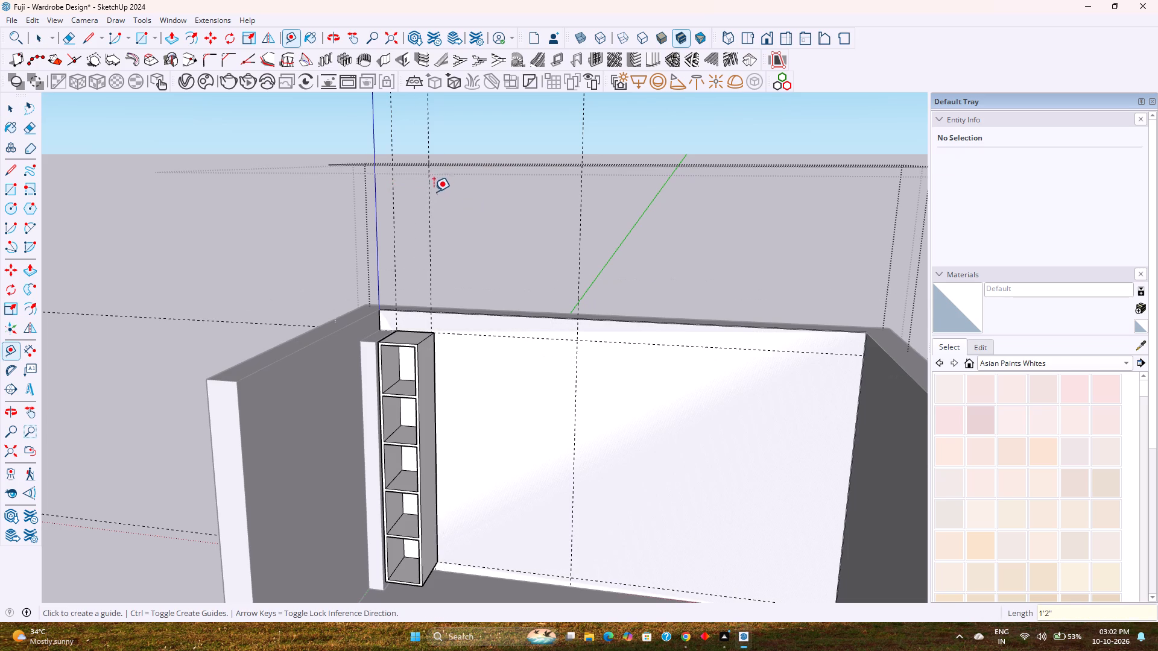
pyautogui.press('space')
# Scale the shelved box group along the red axis to about 0.93 so its open side meets the new vertical guide.
pyautogui.scroll(7, 396, 353)
pyautogui.moveTo(410, 356); pyautogui.dragTo(427, 385, button='middle')
pyautogui.click(441, 351)
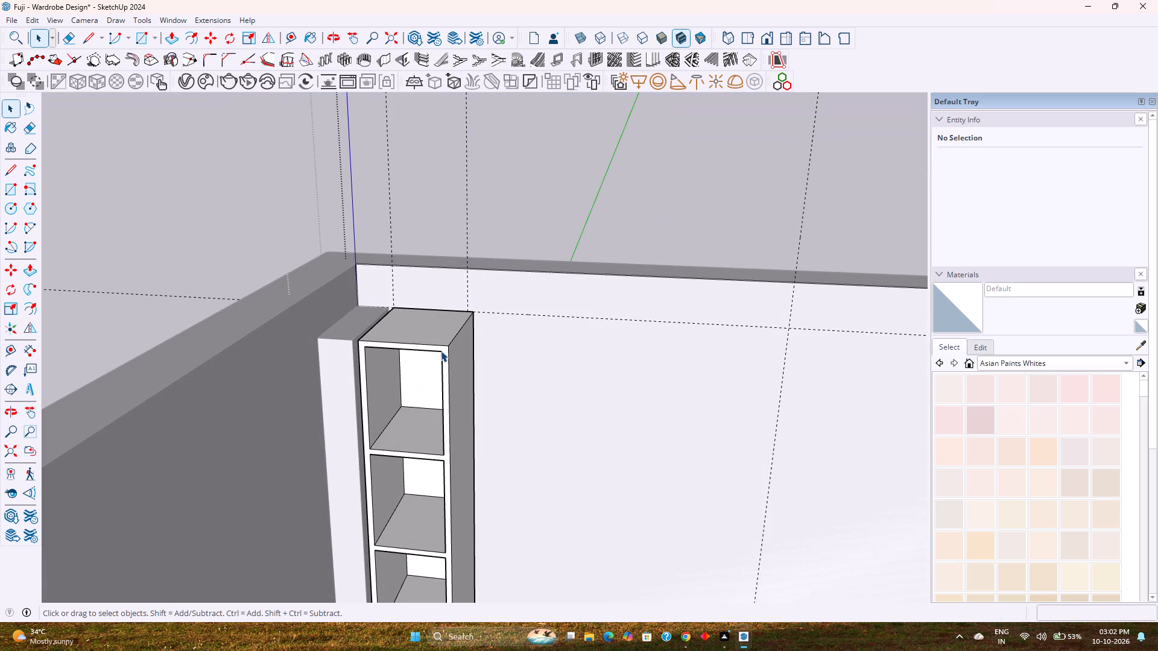
pyautogui.press('s')
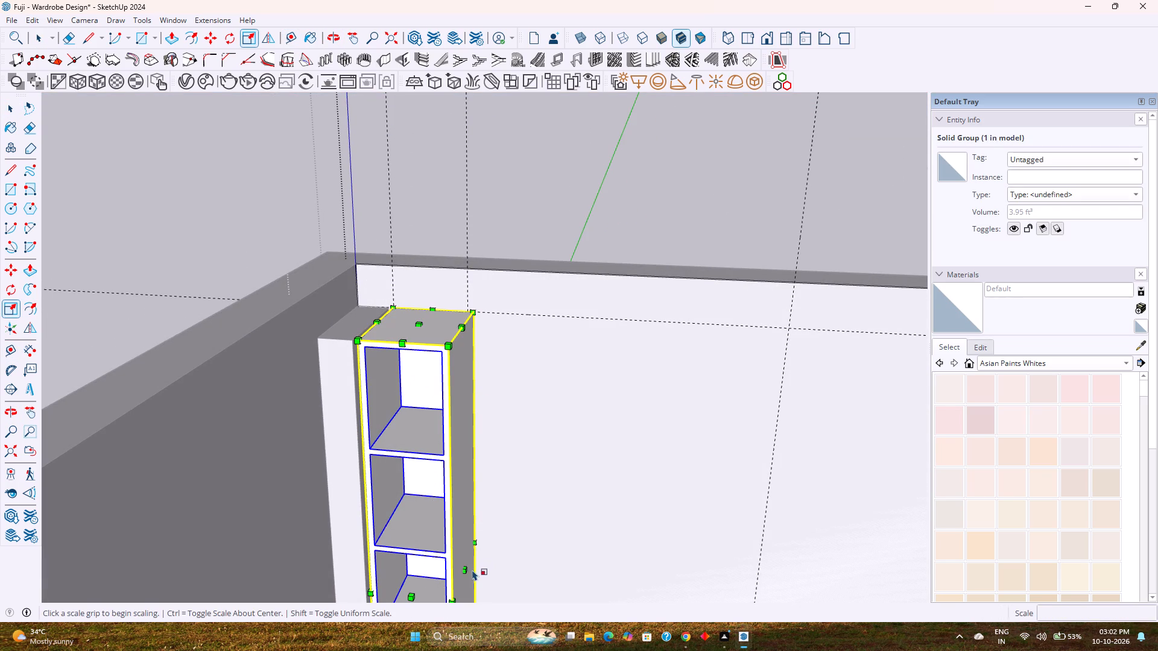
pyautogui.click(467, 568)
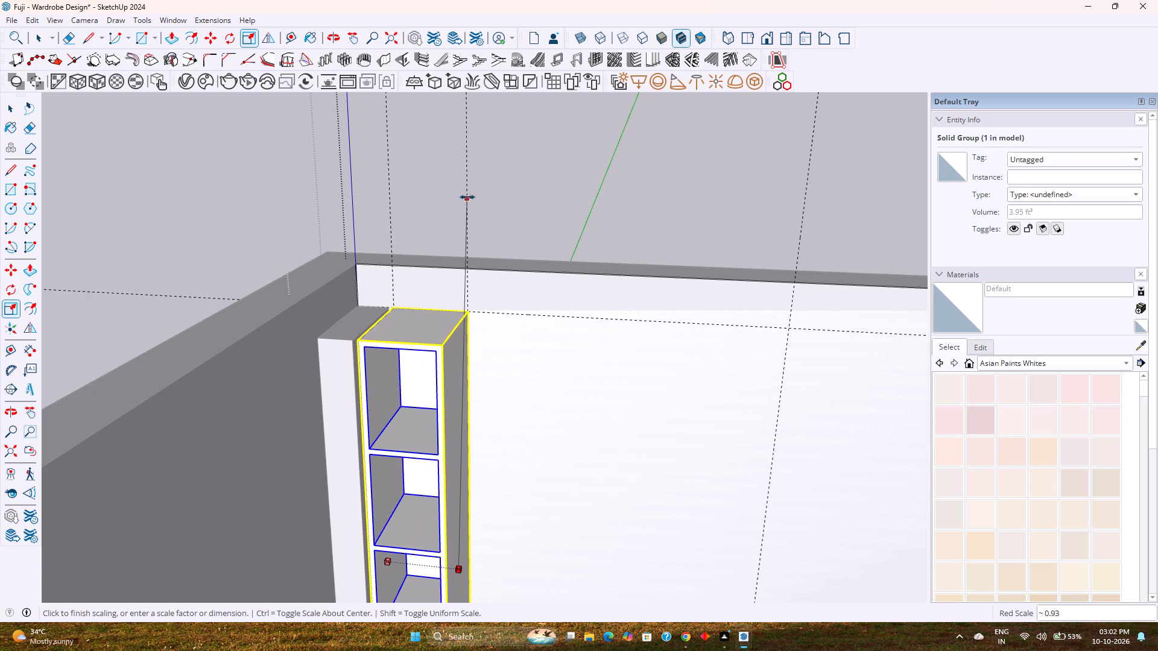
pyautogui.click(467, 190)
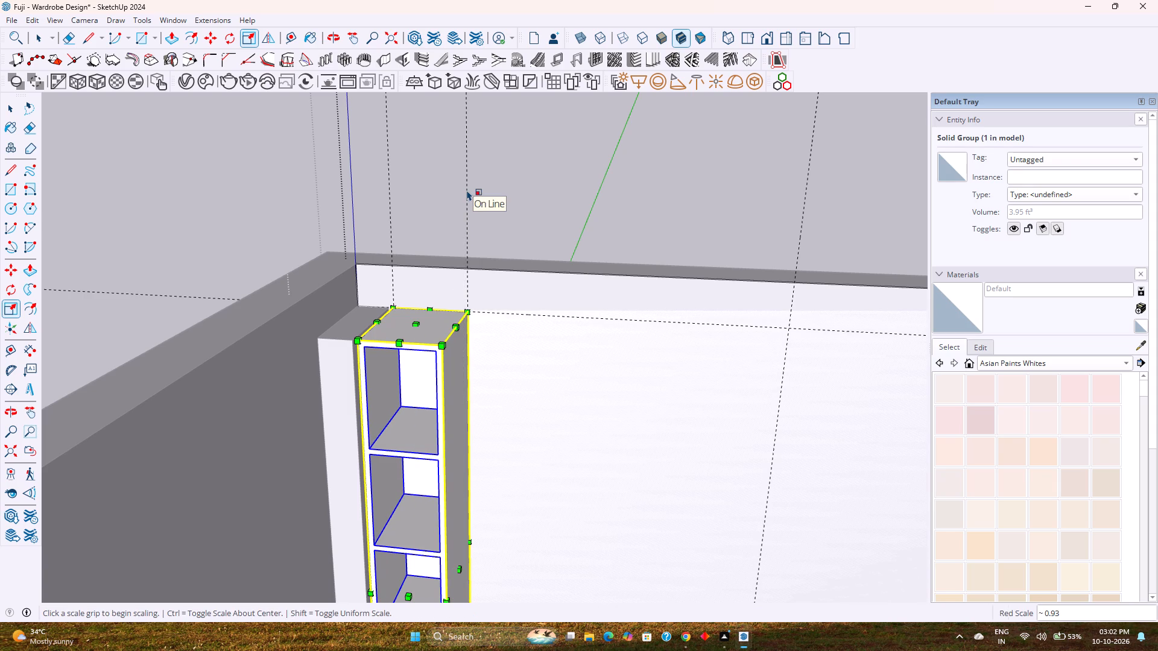
pyautogui.press('space')
# Push/pull the filler's inner side face about 15/16" to close the gap up to the shelved box.
pyautogui.scroll(-2, 467, 190)
pyautogui.moveTo(467, 190); pyautogui.dragTo(519, 233, button='middle')
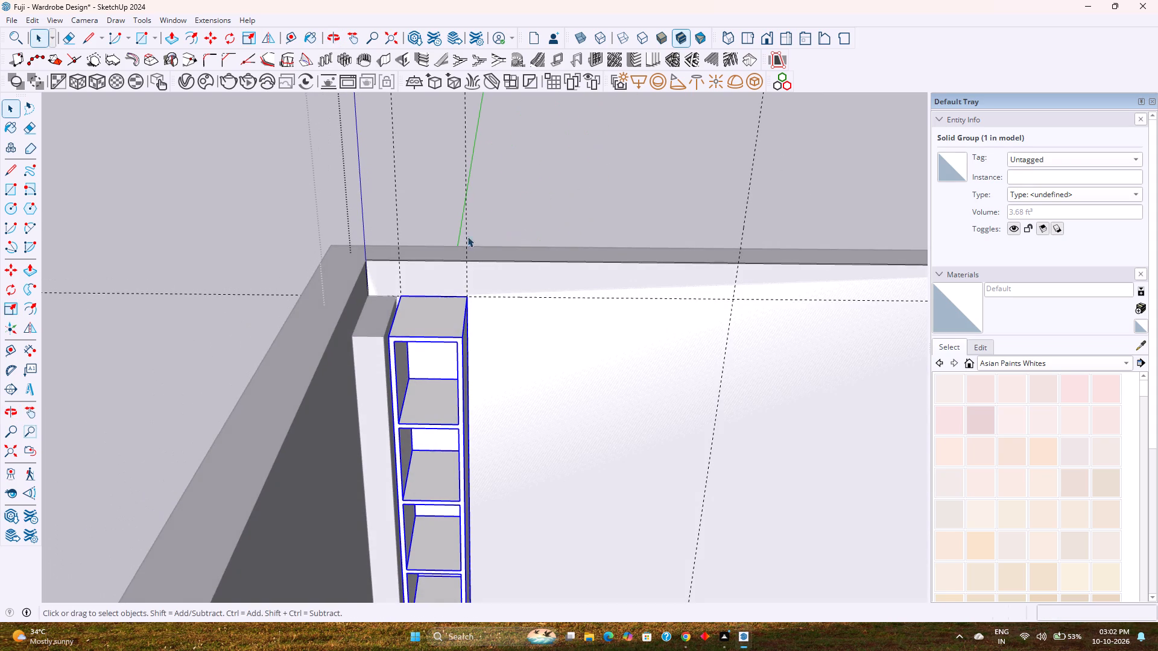
pyautogui.moveTo(467, 236); pyautogui.dragTo(527, 362, button='middle')
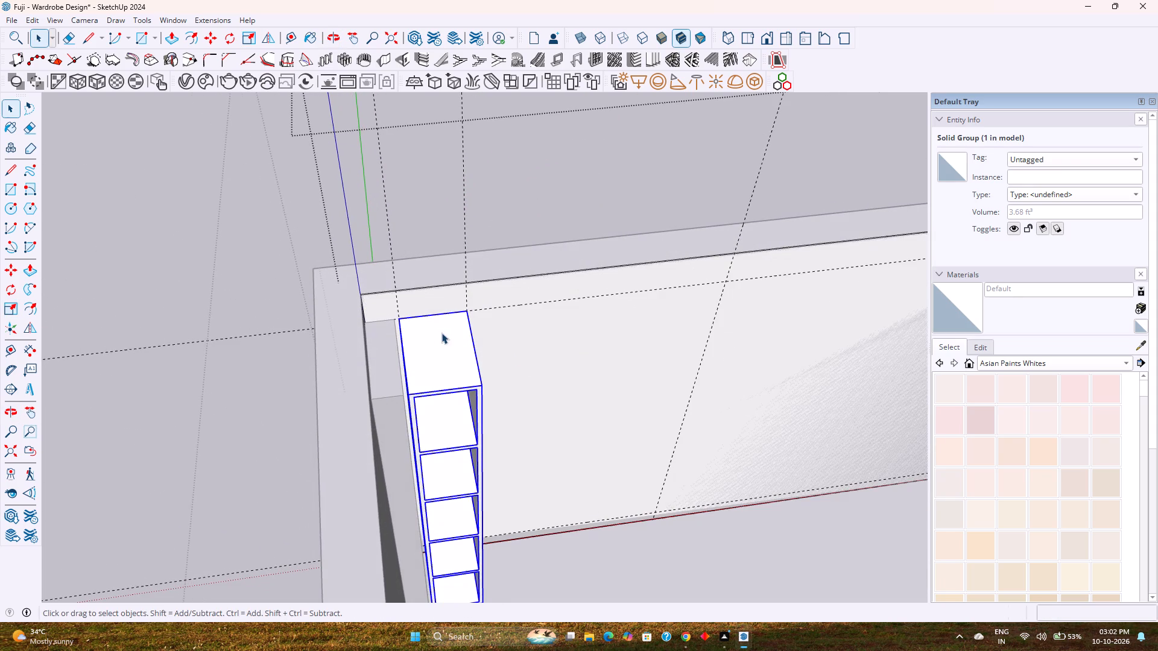
pyautogui.scroll(14, 441, 333)
pyautogui.press('Escape')
pyautogui.moveTo(410, 354); pyautogui.dragTo(326, 340, button='middle')
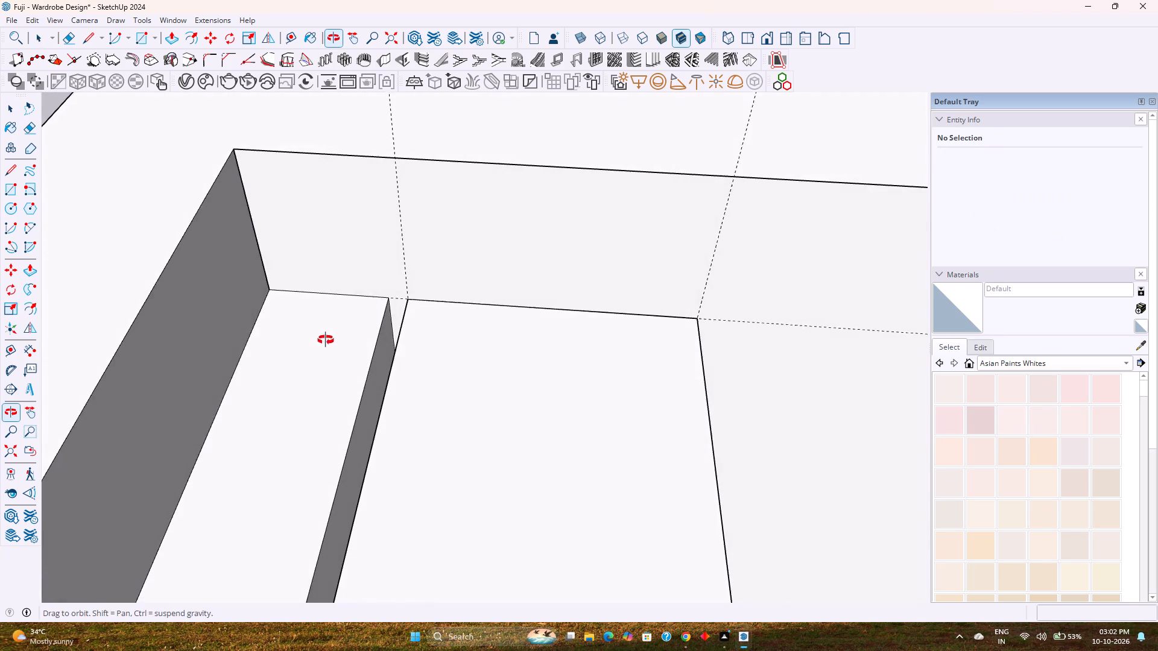
pyautogui.moveTo(326, 340); pyautogui.dragTo(326, 338, button='middle')
pyautogui.scroll(7, 382, 332)
pyautogui.press('p')
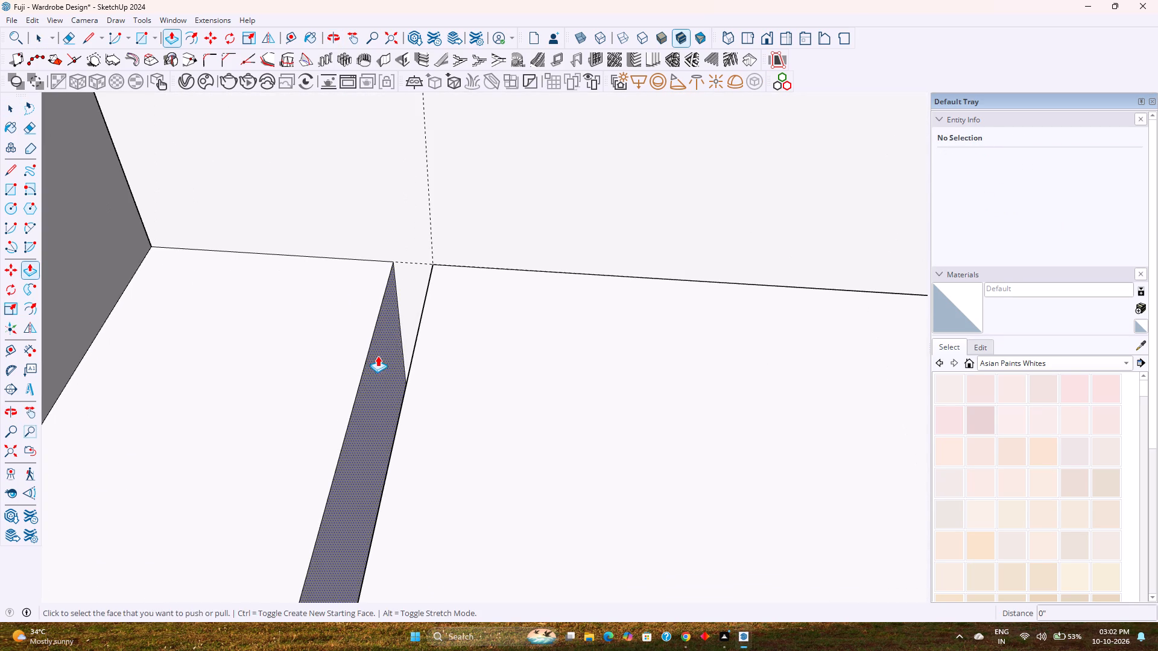
pyautogui.click(378, 365)
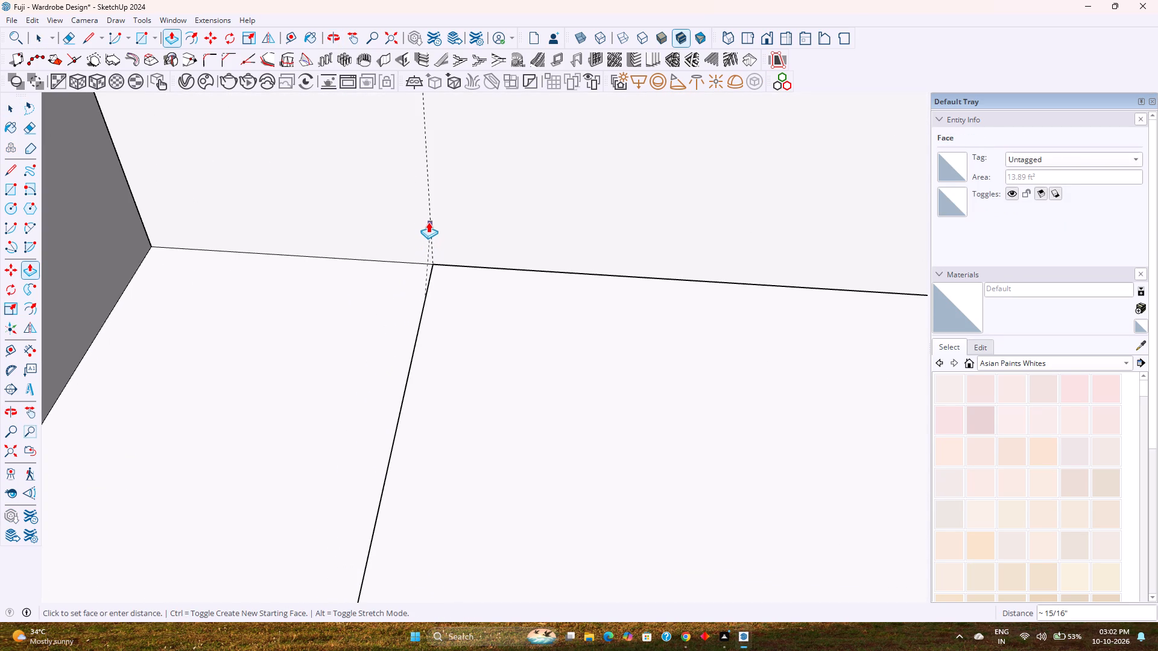
pyautogui.click(428, 216)
pyautogui.press('space')
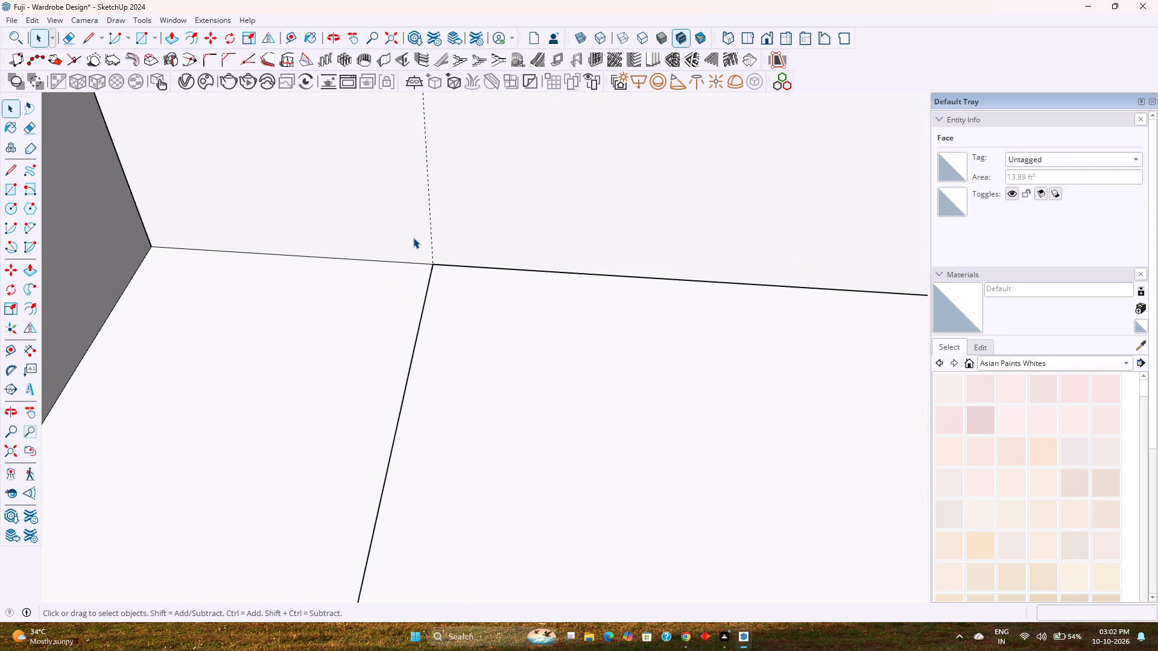
# Inspect the closed joint between filler and box, and measure the shelved box's width along its top front edge.
pyautogui.scroll(-12, 413, 237)
pyautogui.moveTo(452, 405); pyautogui.dragTo(450, 248, button='middle')
pyautogui.scroll(-9, 452, 244)
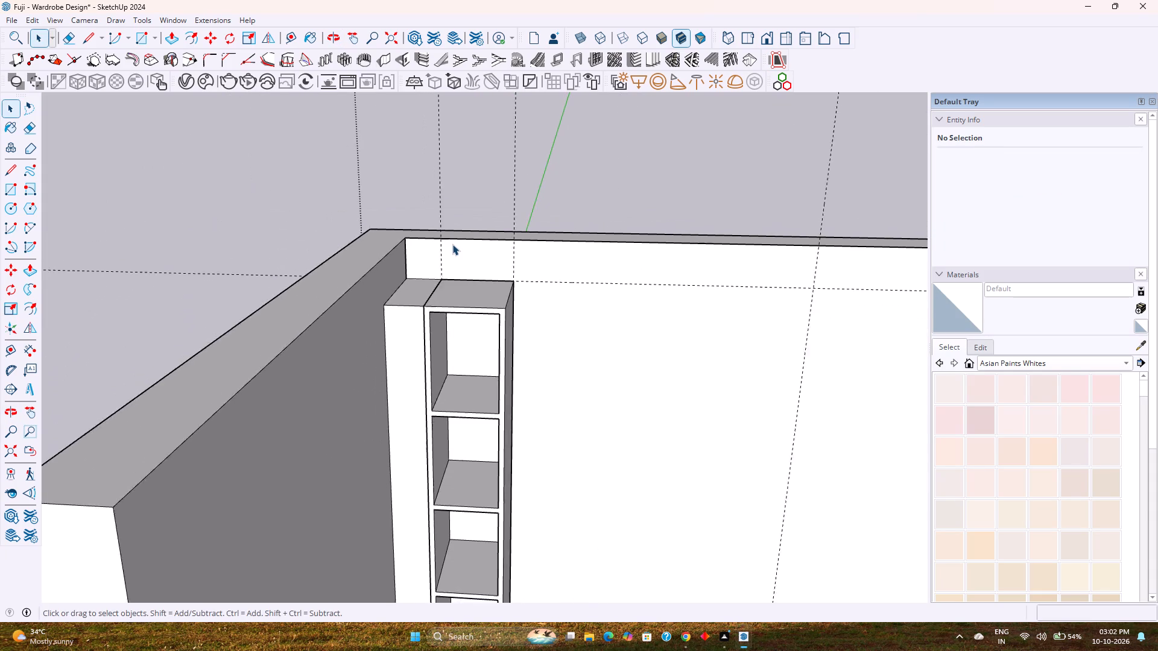
pyautogui.scroll(-10, 452, 244)
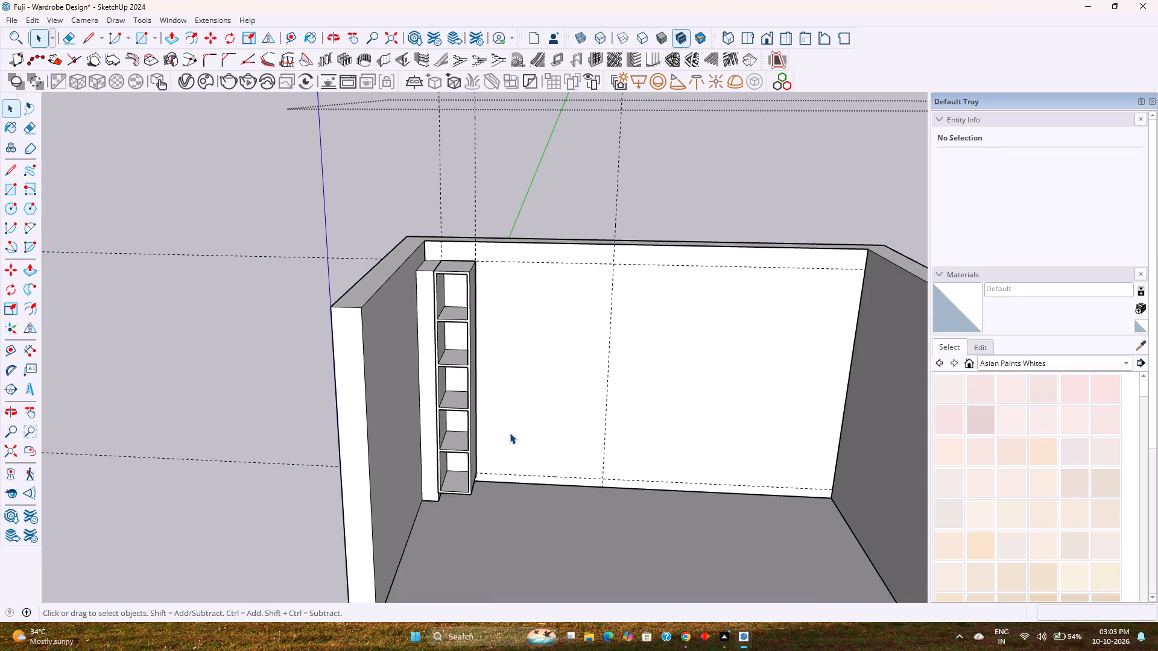
pyautogui.moveTo(510, 433); pyautogui.dragTo(487, 351, button='middle')
pyautogui.scroll(5, 479, 292)
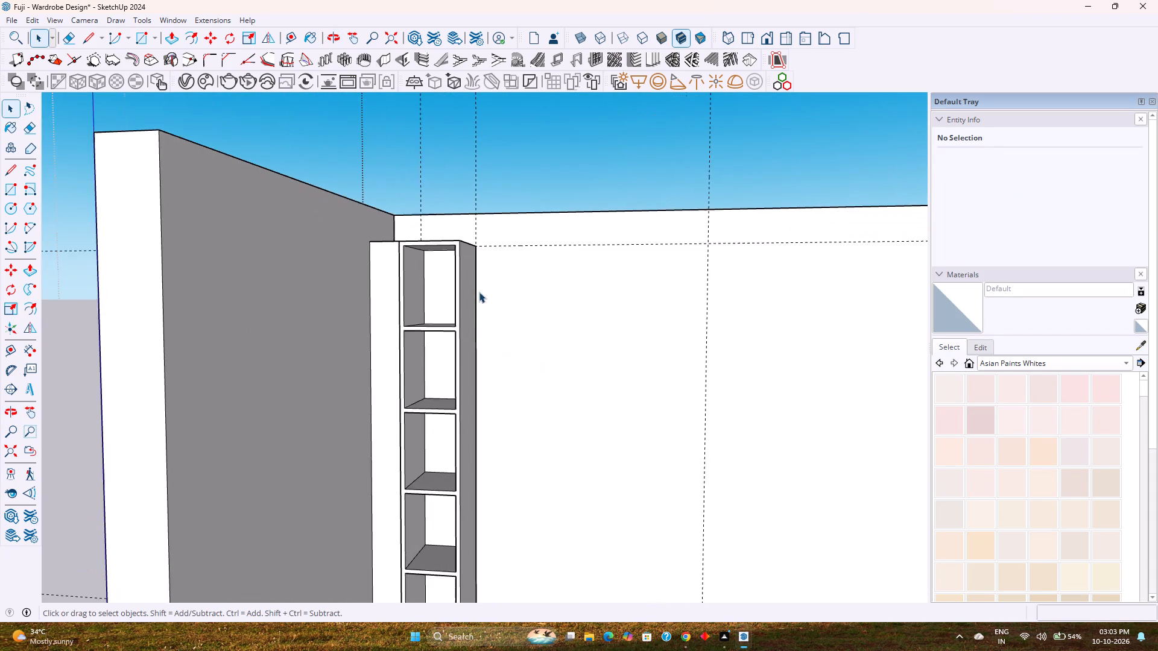
pyautogui.scroll(2, 467, 290)
pyautogui.moveTo(466, 292); pyautogui.dragTo(523, 474, button='middle')
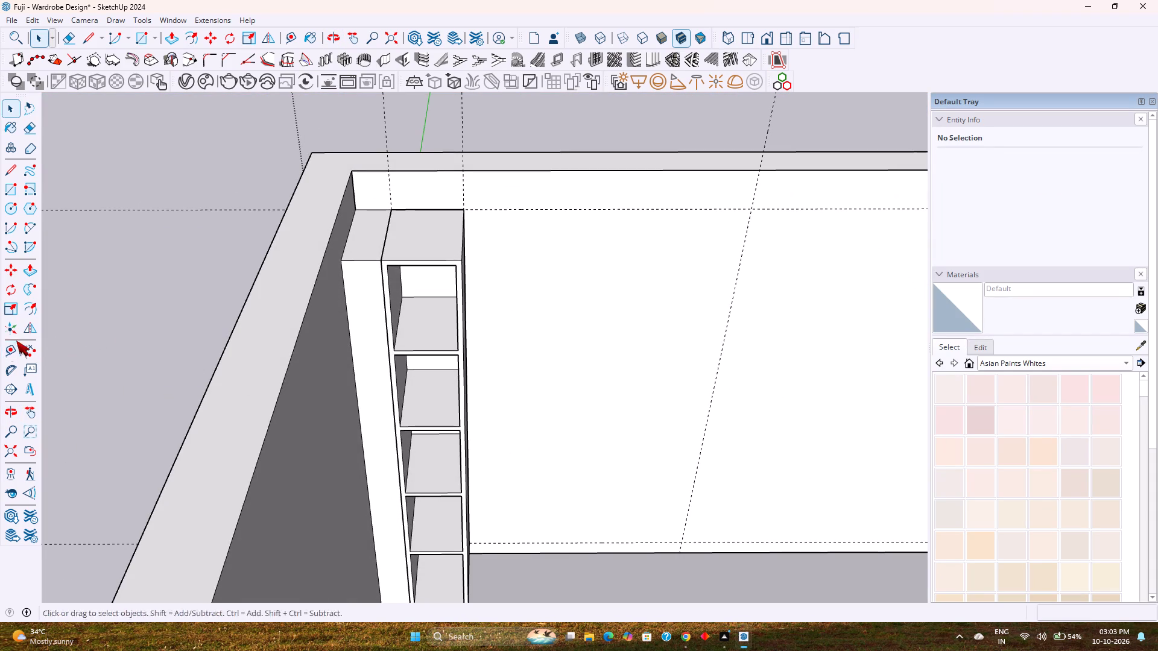
pyautogui.click(21, 348)
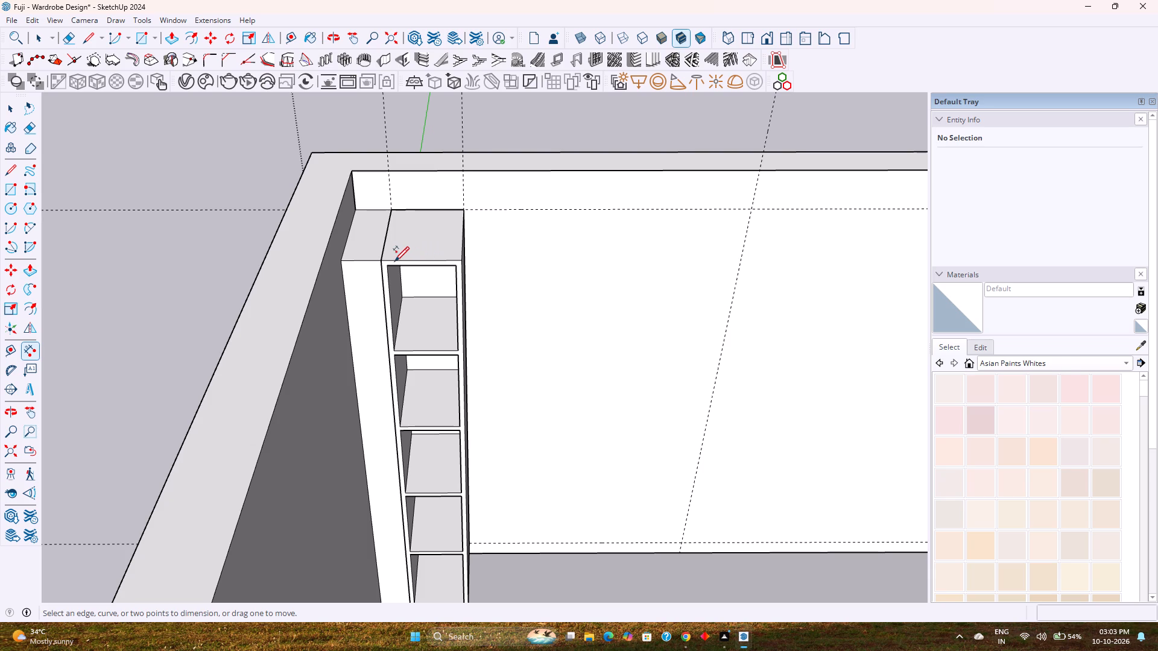
pyautogui.click(387, 260)
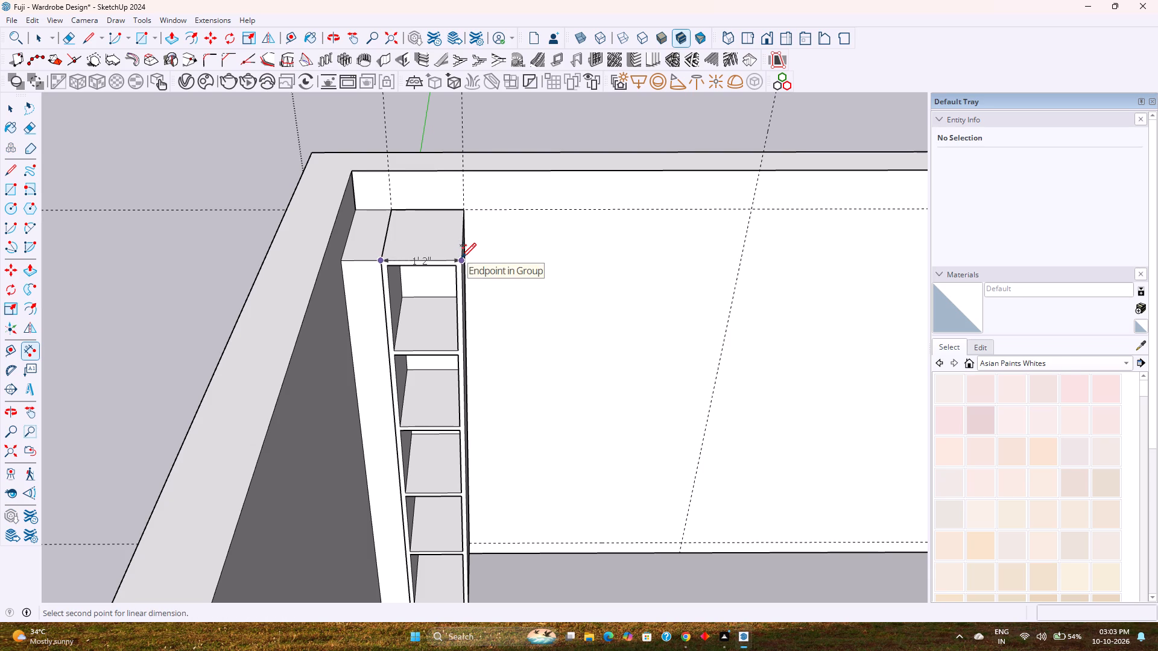
pyautogui.press('Escape')
pyautogui.press('space')
# Inside the nested wardrobe group, delete the vertical guide crossing the open part of the back wall.
pyautogui.scroll(-2, 418, 277)
pyautogui.keyDown('shift'); pyautogui.moveTo(523, 343); pyautogui.dragTo(393, 425, button='middle'); pyautogui.keyUp('shift')
pyautogui.keyDown('shift'); pyautogui.scroll(-1, 393, 425); pyautogui.keyUp('shift')
pyautogui.moveTo(334, 437); pyautogui.dragTo(354, 278, button='middle')
pyautogui.scroll(-2, 367, 262)
pyautogui.moveTo(432, 382); pyautogui.dragTo(393, 328, button='middle')
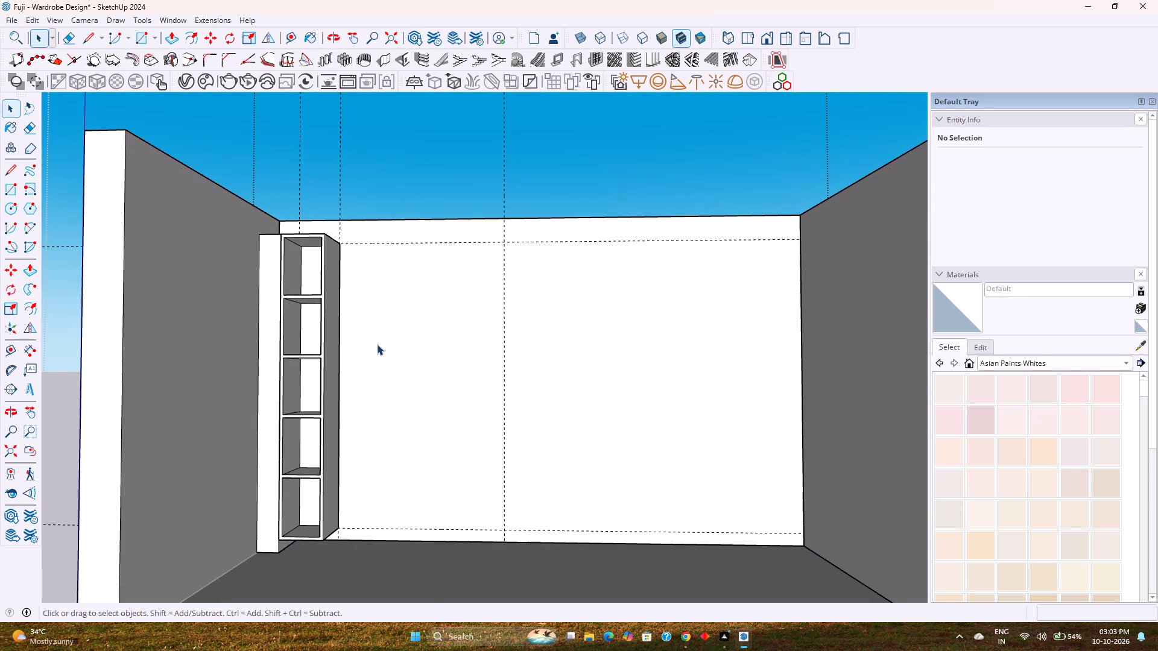
pyautogui.click(505, 168)
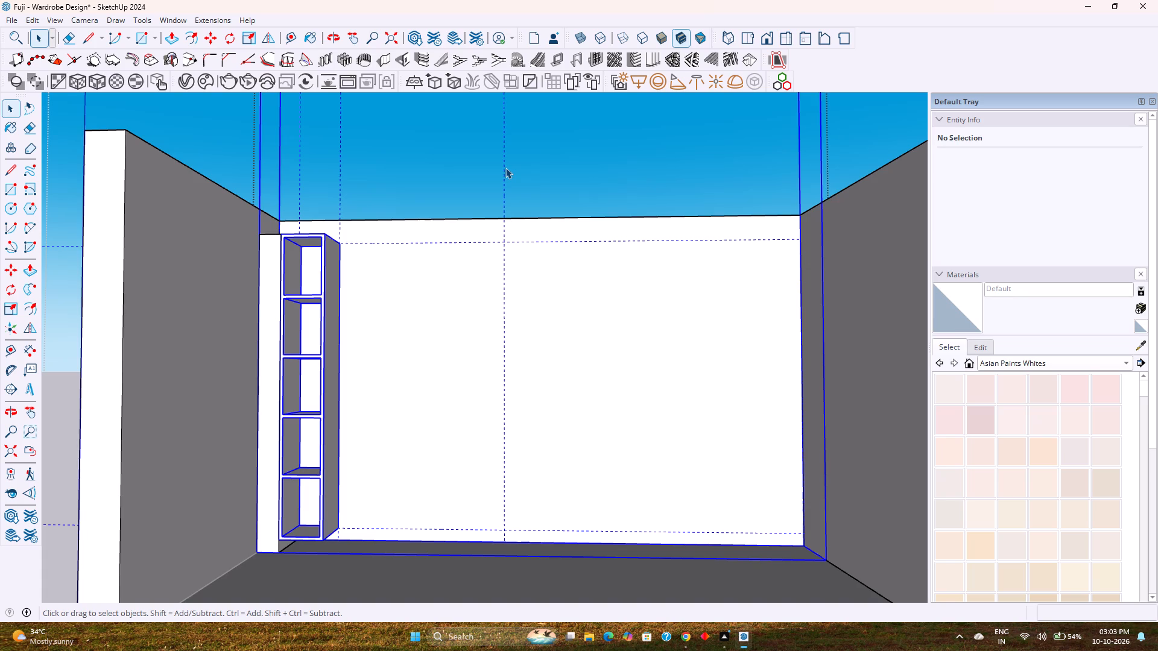
pyautogui.doubleClick(505, 168)
pyautogui.press('Delete')
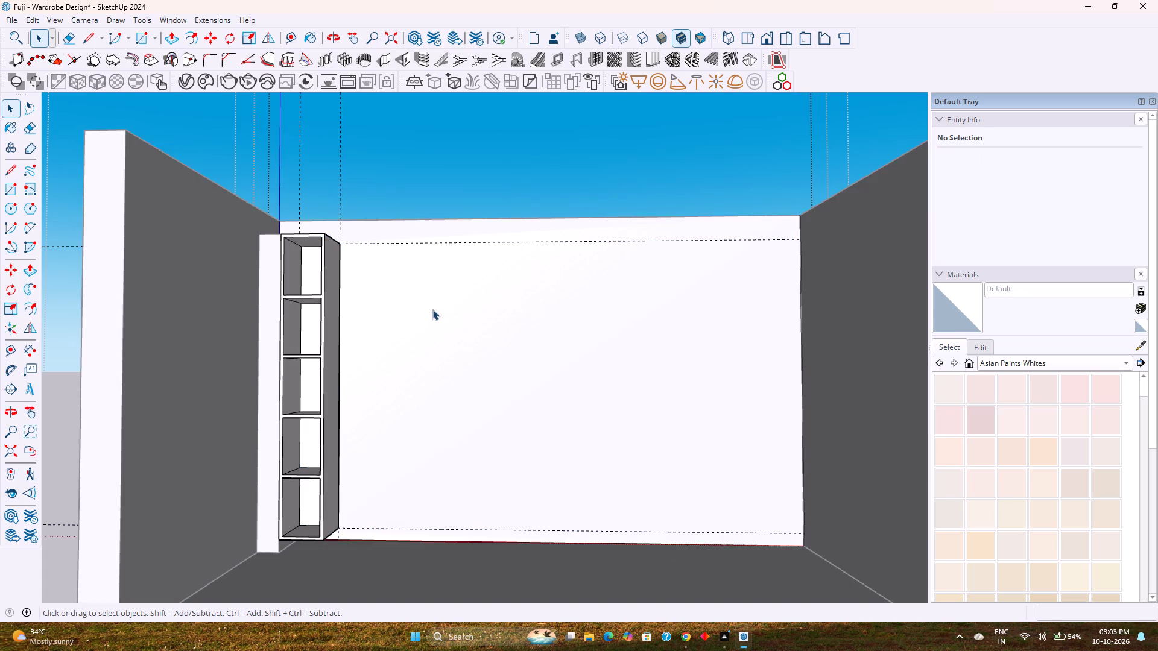
# Place a vertical guide 4'6" from the guide along the shelved box's open side.
pyautogui.moveTo(432, 309); pyautogui.dragTo(430, 341, button='middle')
pyautogui.scroll(-1, 430, 341)
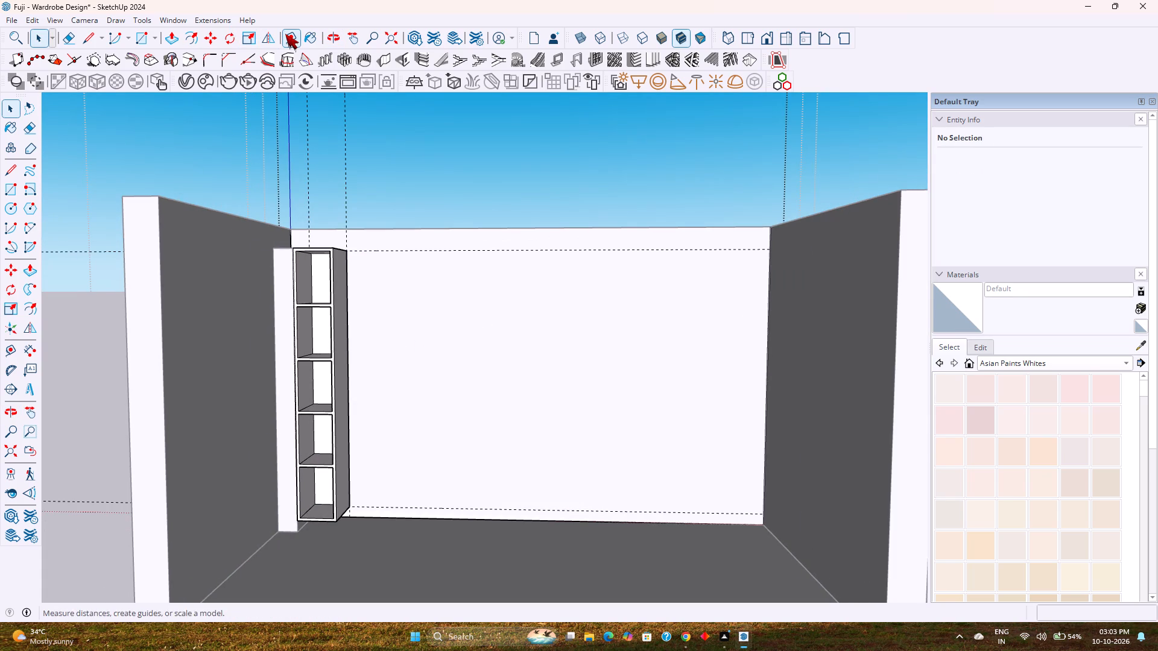
pyautogui.click(285, 34)
pyautogui.click(346, 180)
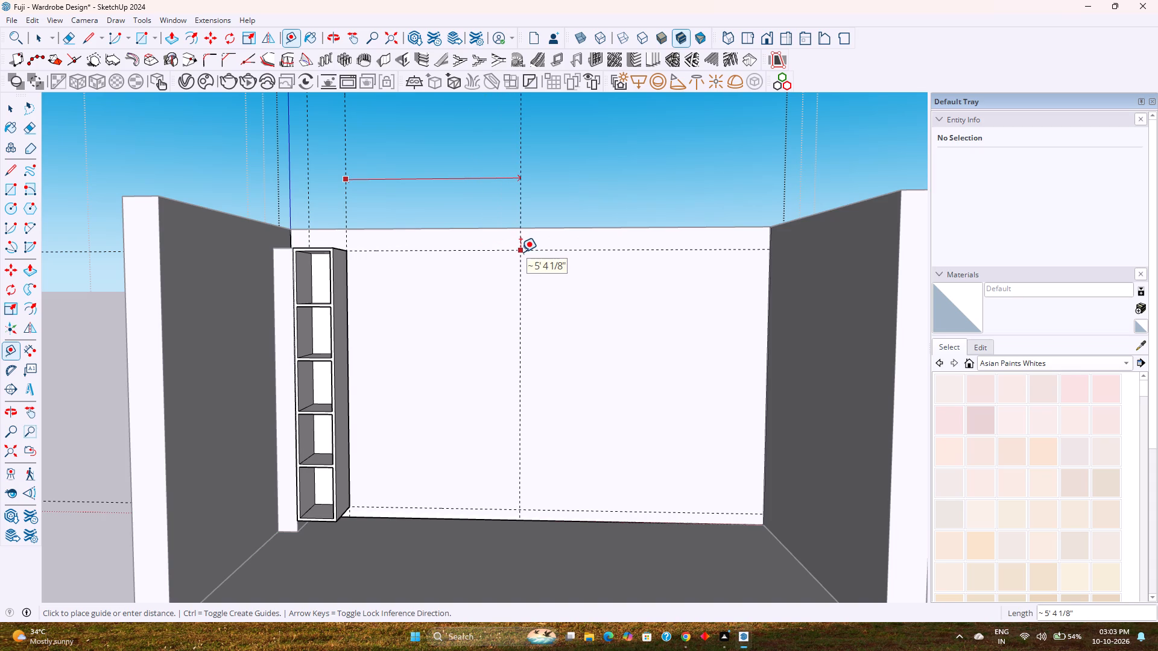
pyautogui.write("4'6")
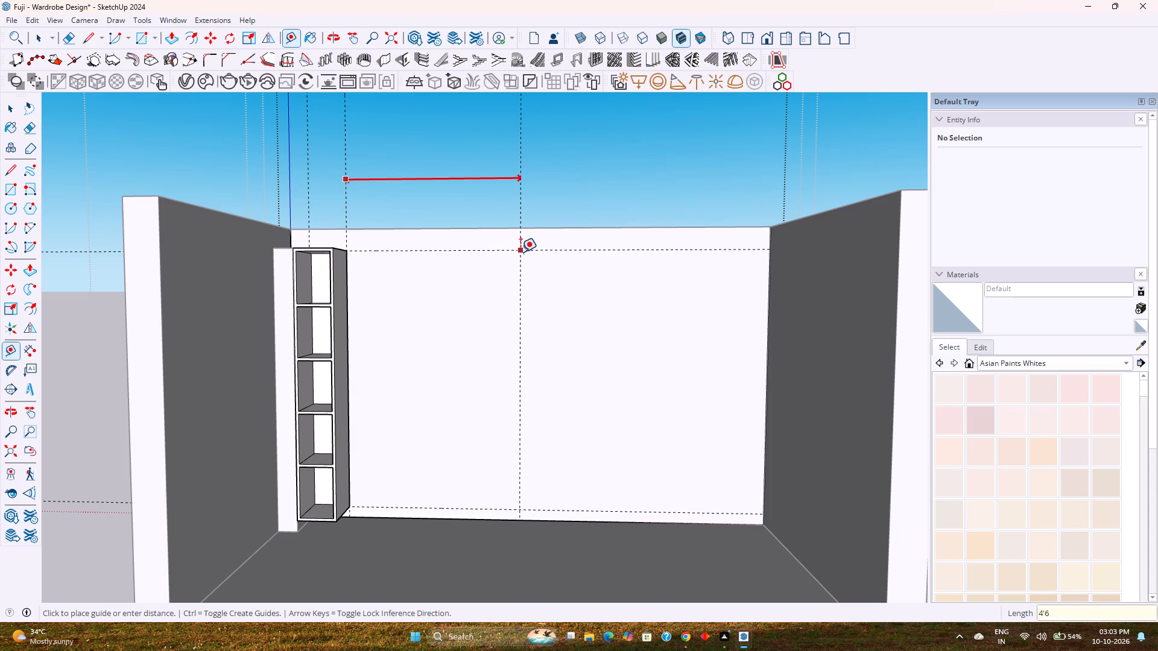
pyautogui.hotkey('shift', '"')
pyautogui.press('Return')
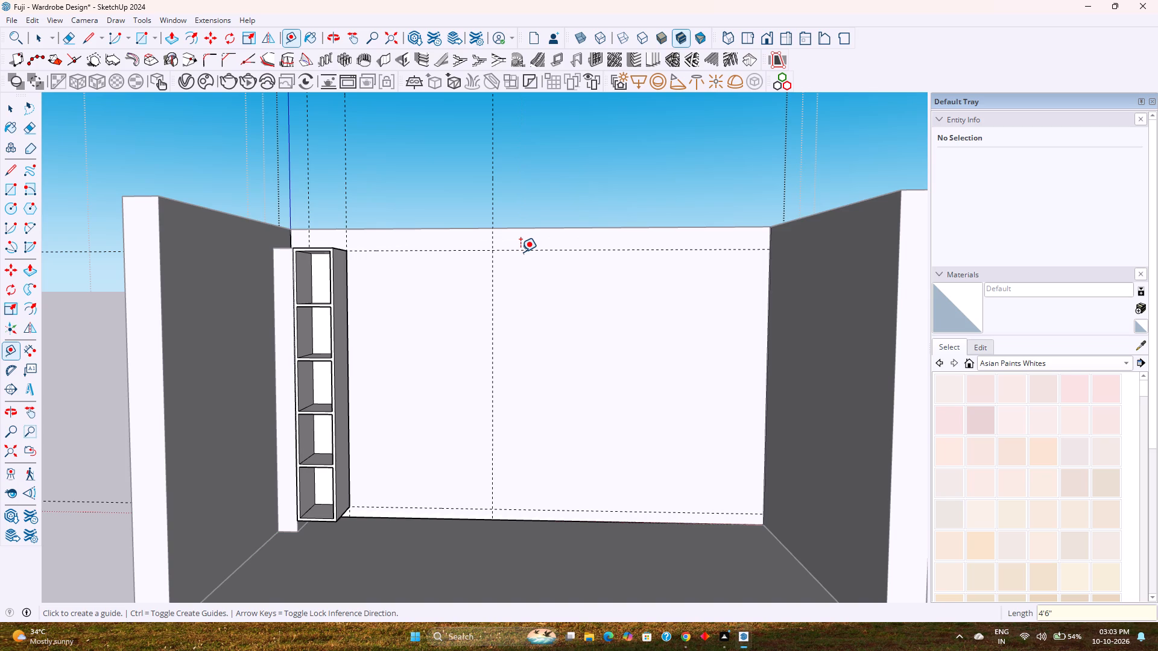
# Set the new vertical guide's distance from the shelved box to 4'8".
pyautogui.moveTo(475, 367); pyautogui.dragTo(501, 359, button='middle')
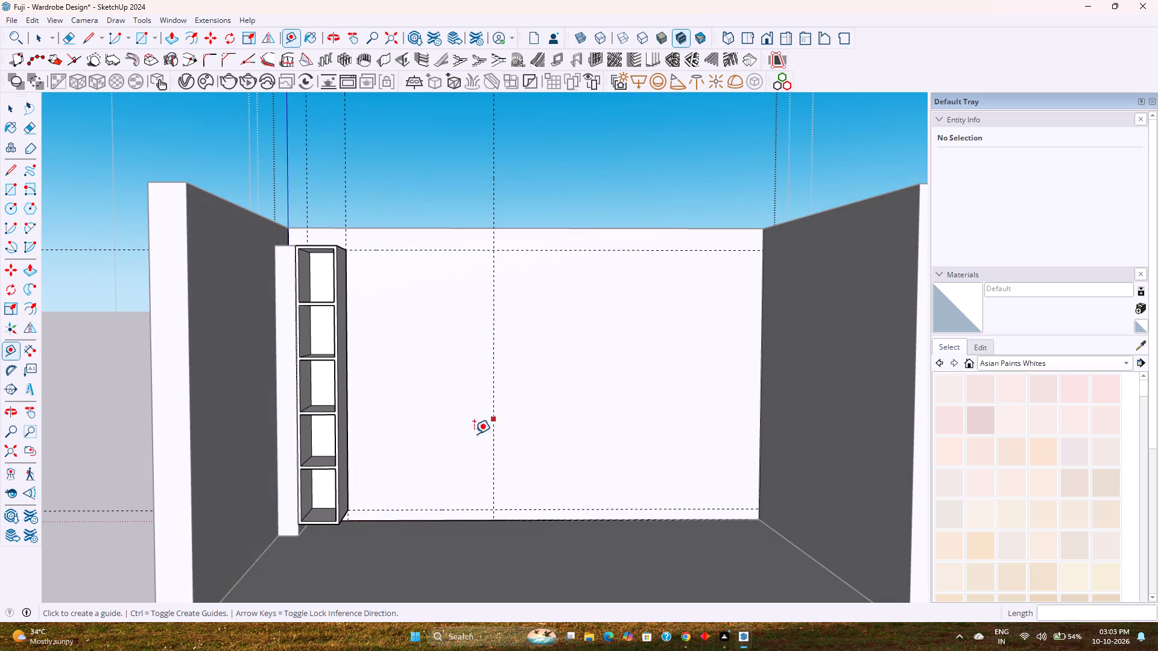
pyautogui.scroll(2, 447, 451)
pyautogui.scroll(-2, 461, 448)
pyautogui.middleClick(650, 473)
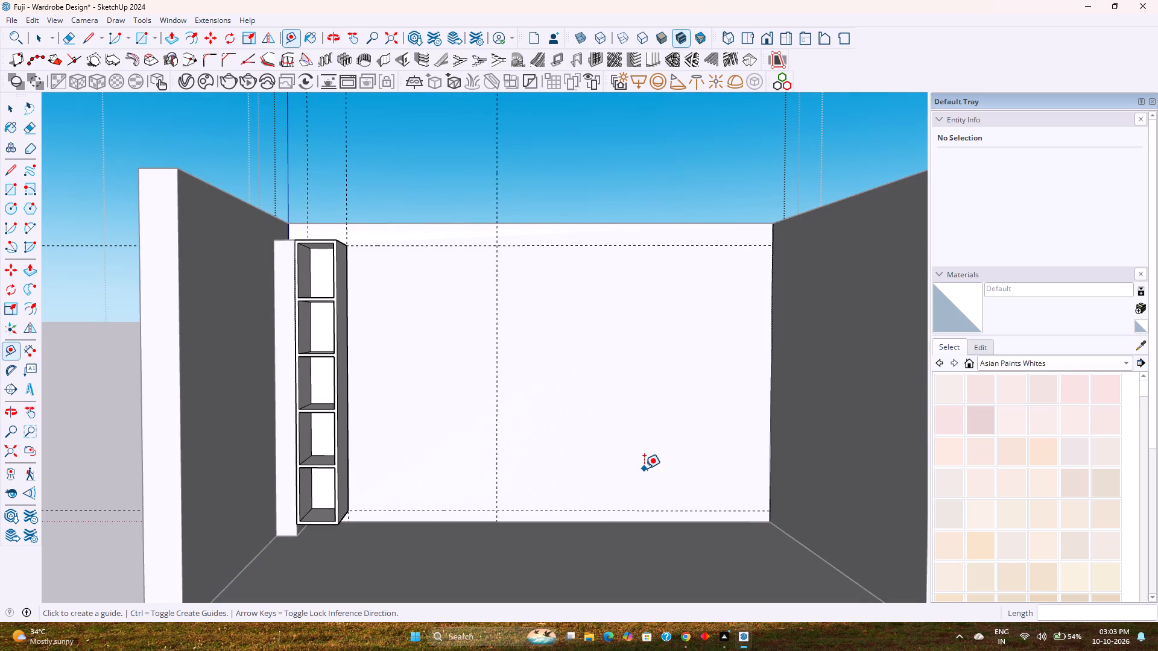
pyautogui.moveTo(636, 485); pyautogui.dragTo(623, 470, button='middle')
pyautogui.write("4'")
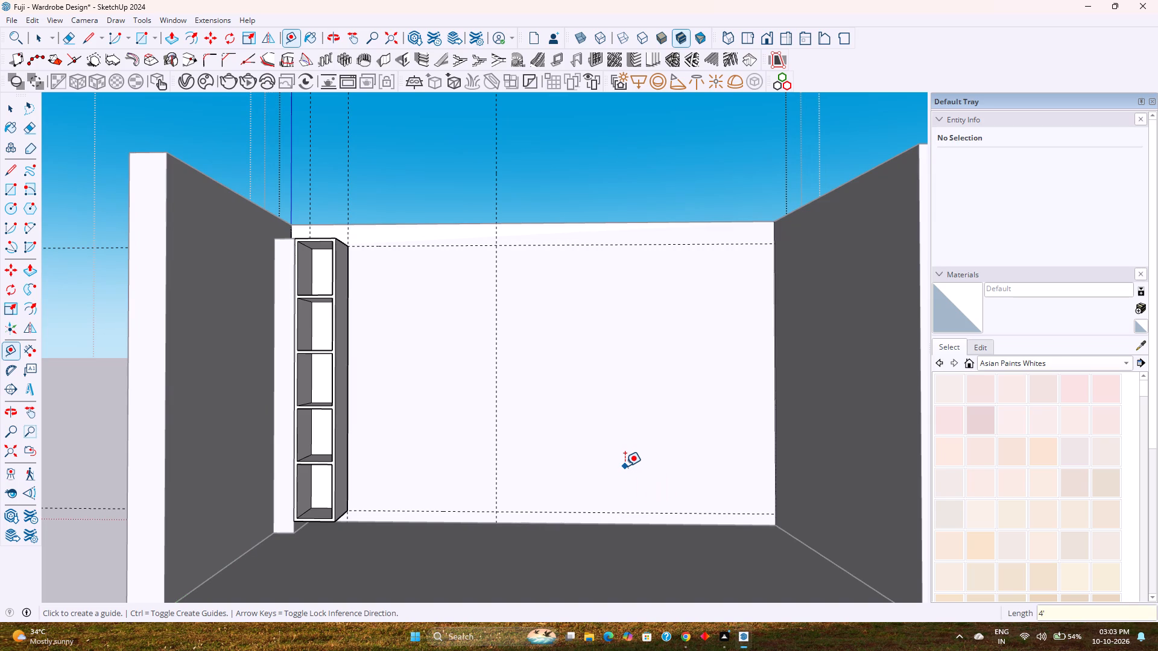
pyautogui.write('8"')
pyautogui.press('Return')
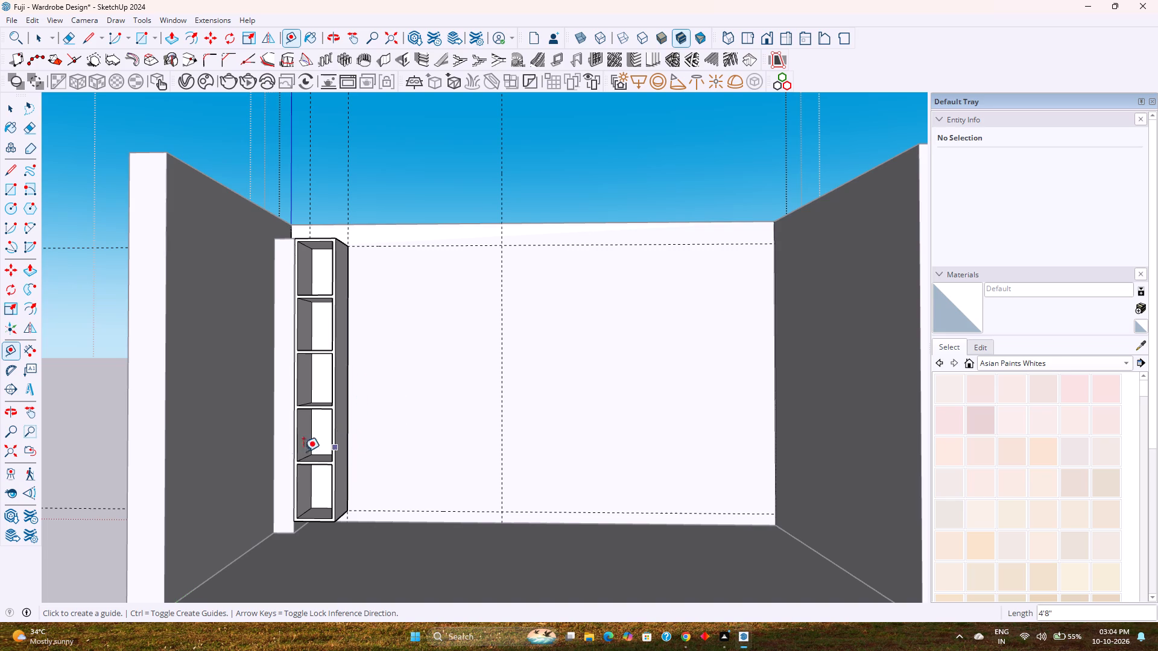
# Place a horizontal guide 2'6" above the lower horizontal guide on the back wall.
pyautogui.click(458, 512)
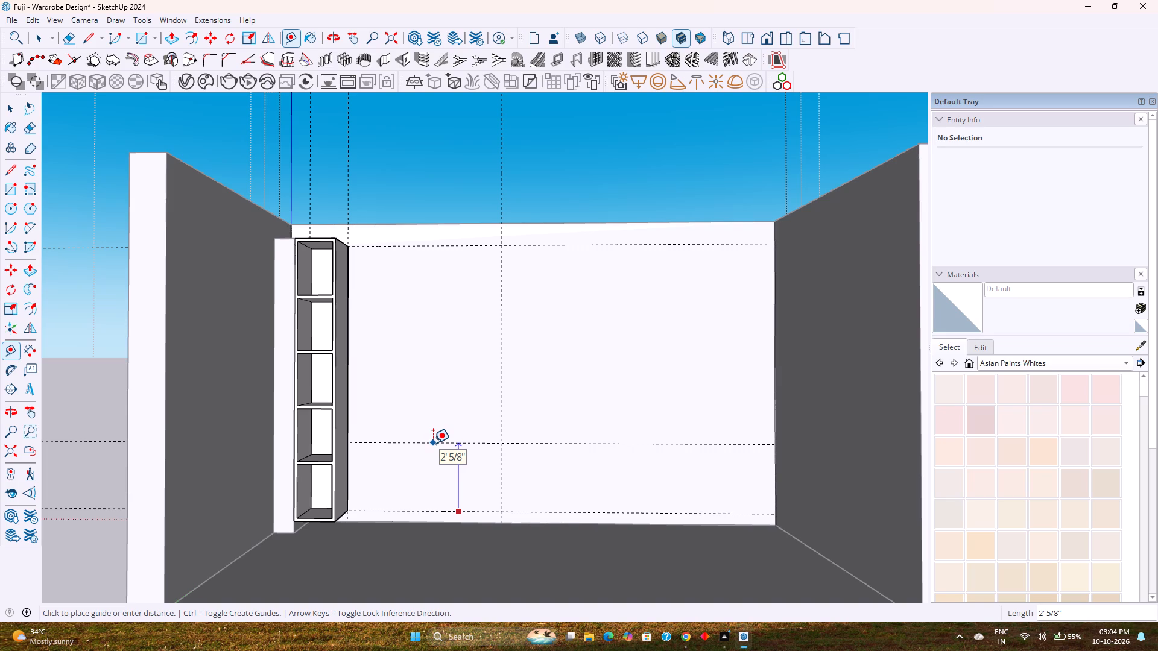
pyautogui.write('2\'6"')
pyautogui.press('Return')
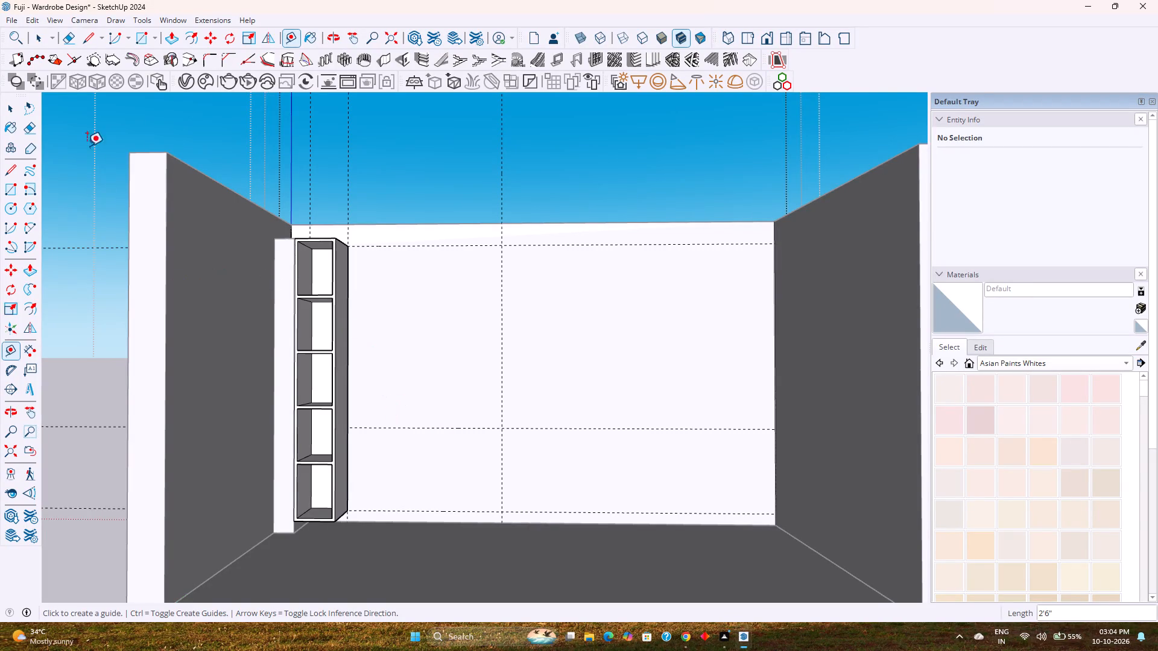
# Draw a 4'8" by 2'6" rectangle on the back wall between the guides, beside the shelved box's lower part.
pyautogui.click(140, 41)
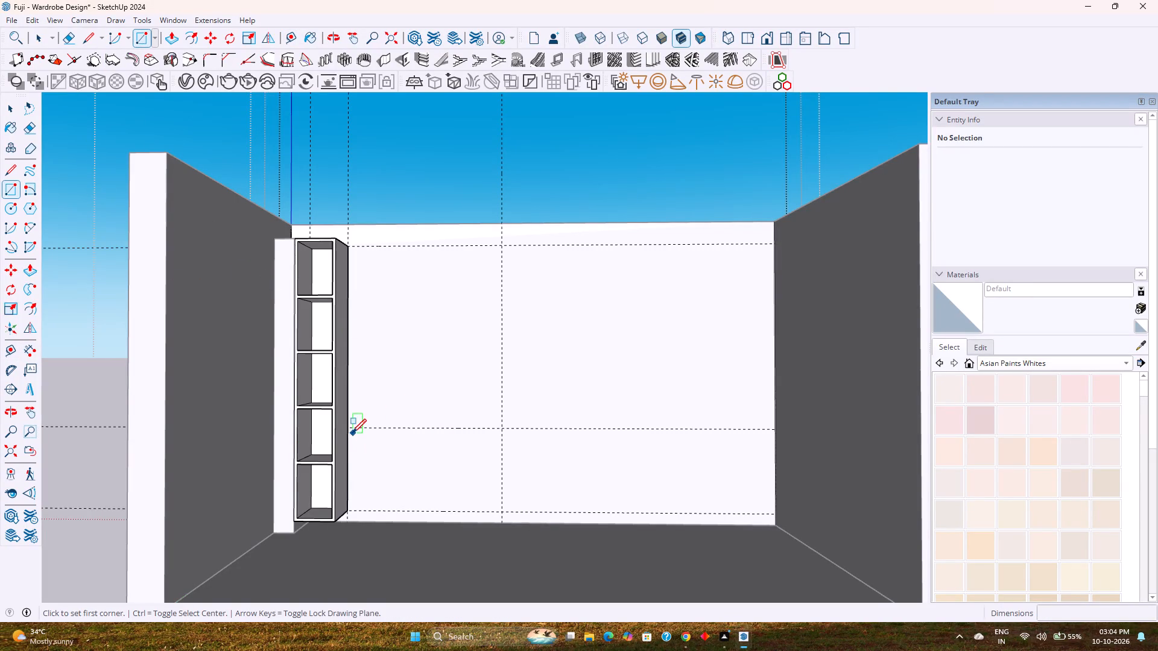
pyautogui.click(350, 430)
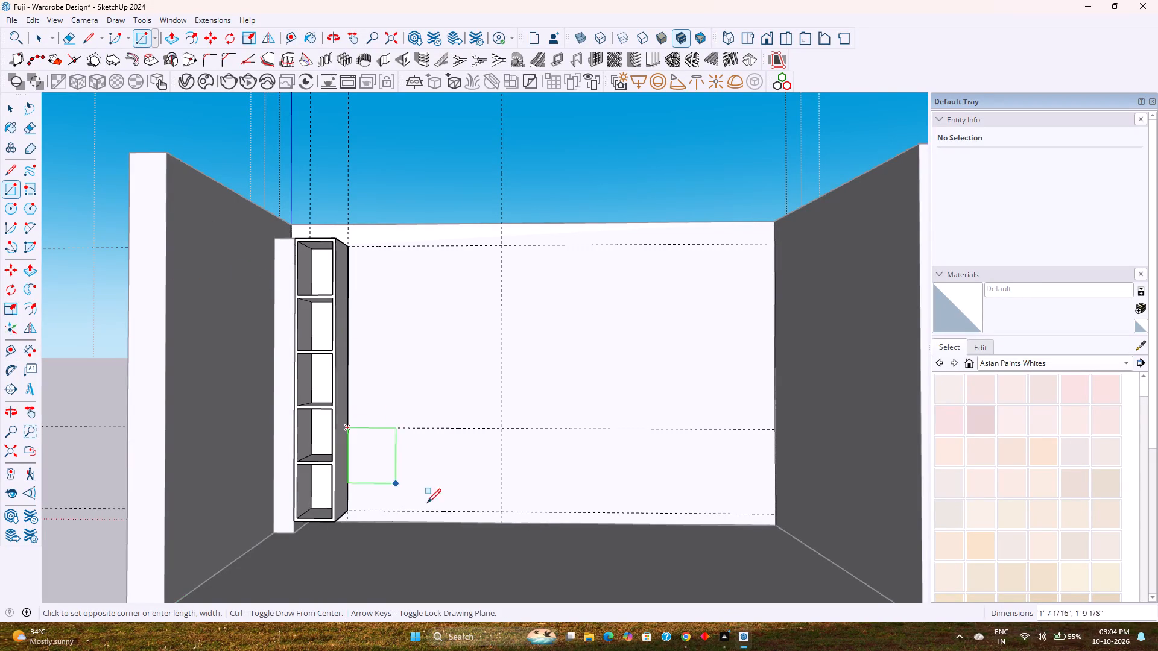
pyautogui.click(502, 511)
pyautogui.press('space')
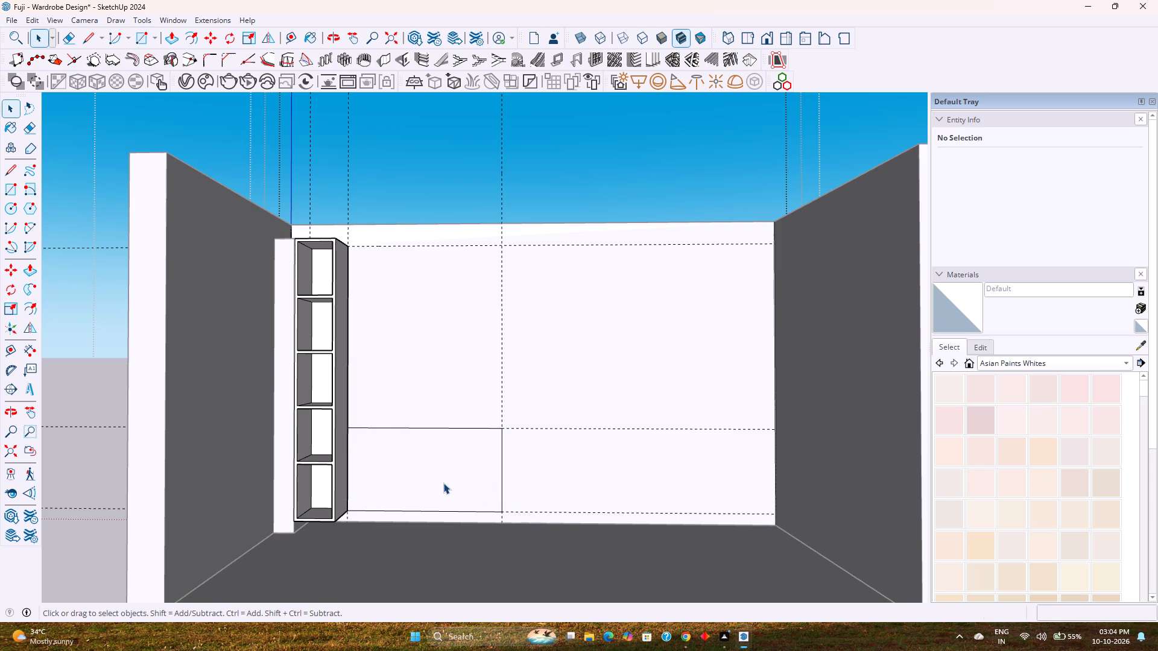
# Make the rectangle's face and edges a group and open that group for editing.
pyautogui.doubleClick(443, 483)
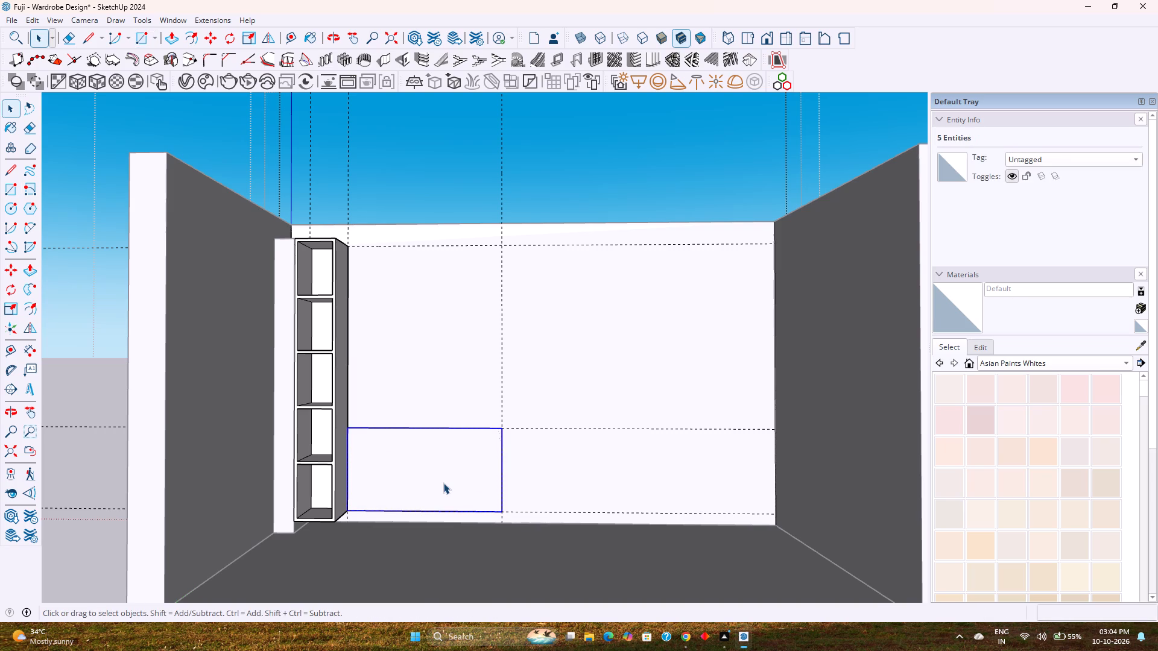
pyautogui.doubleClick(443, 483)
pyautogui.rightClick(443, 483)
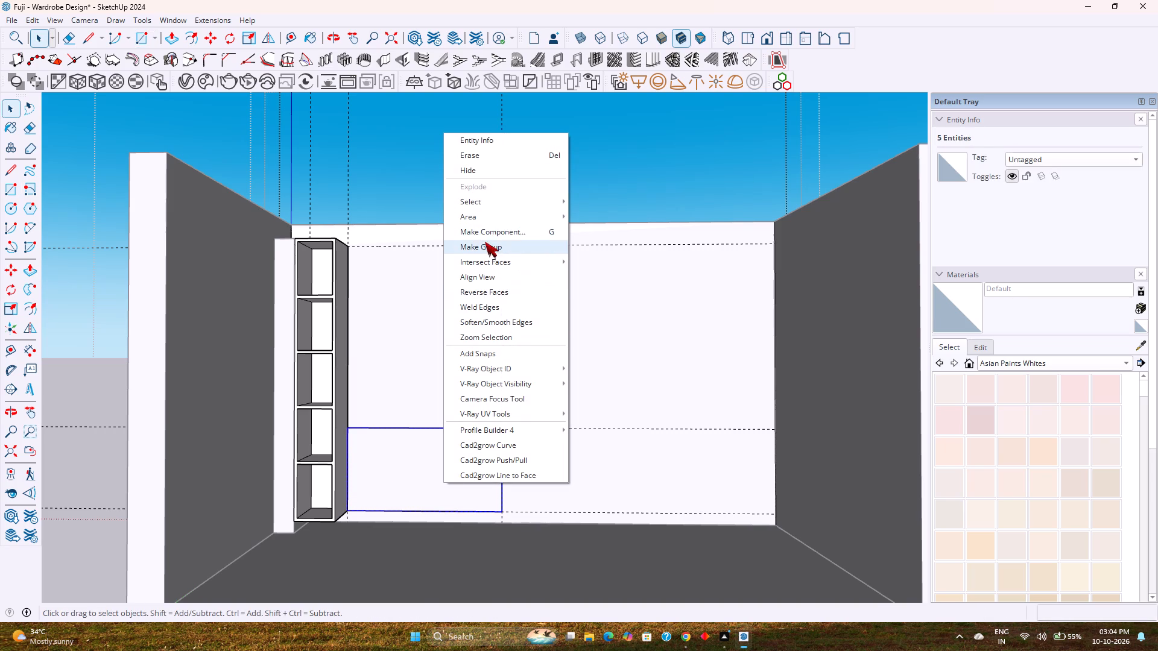
pyautogui.click(485, 242)
pyautogui.doubleClick(466, 470)
pyautogui.moveTo(466, 466); pyautogui.dragTo(426, 521, button='middle')
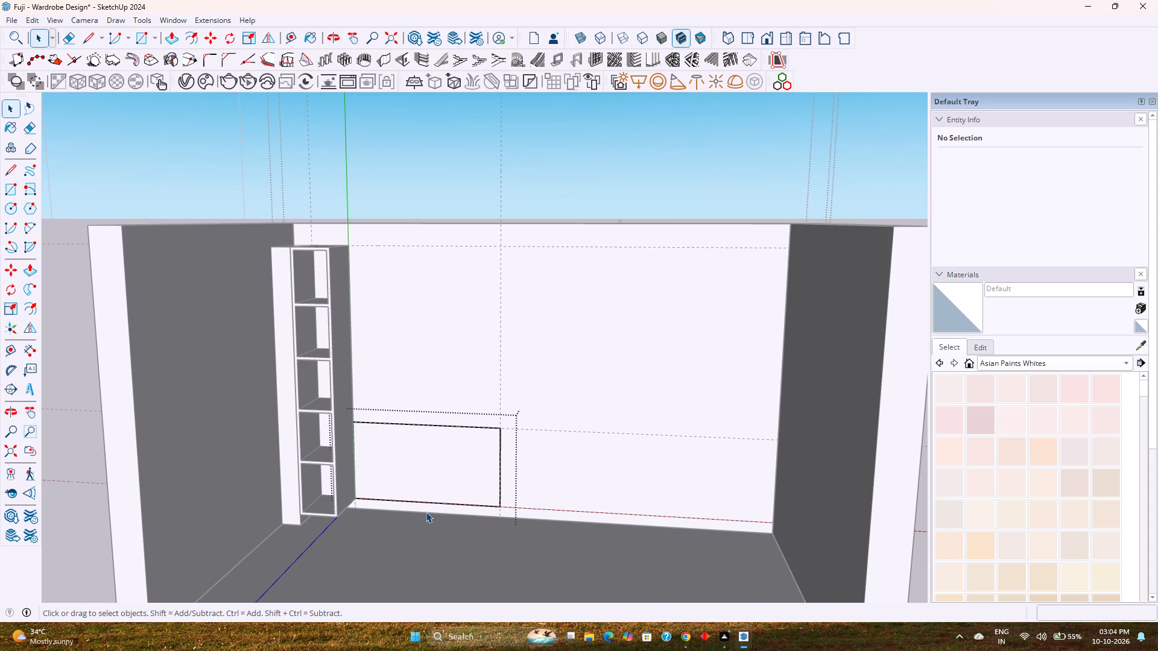
# Copy the rectangle's upper edge 8" downward to split the face into an upper strip and a lower panel.
pyautogui.scroll(4, 430, 498)
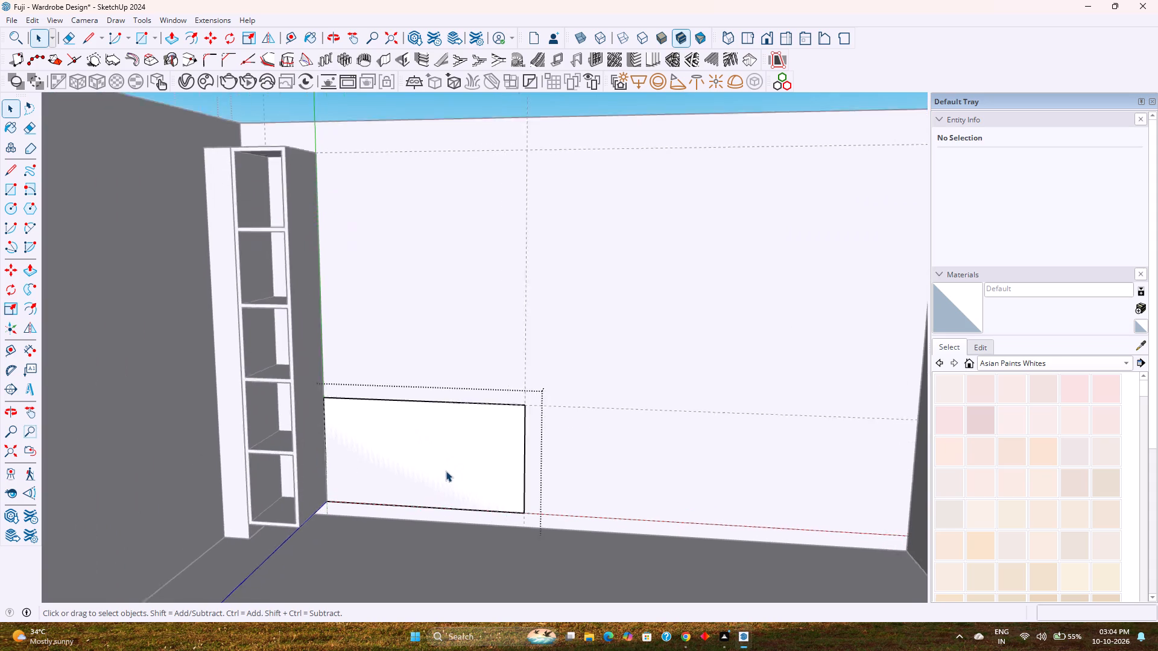
pyautogui.scroll(1, 446, 471)
pyautogui.moveTo(446, 471); pyautogui.dragTo(474, 421, button='middle')
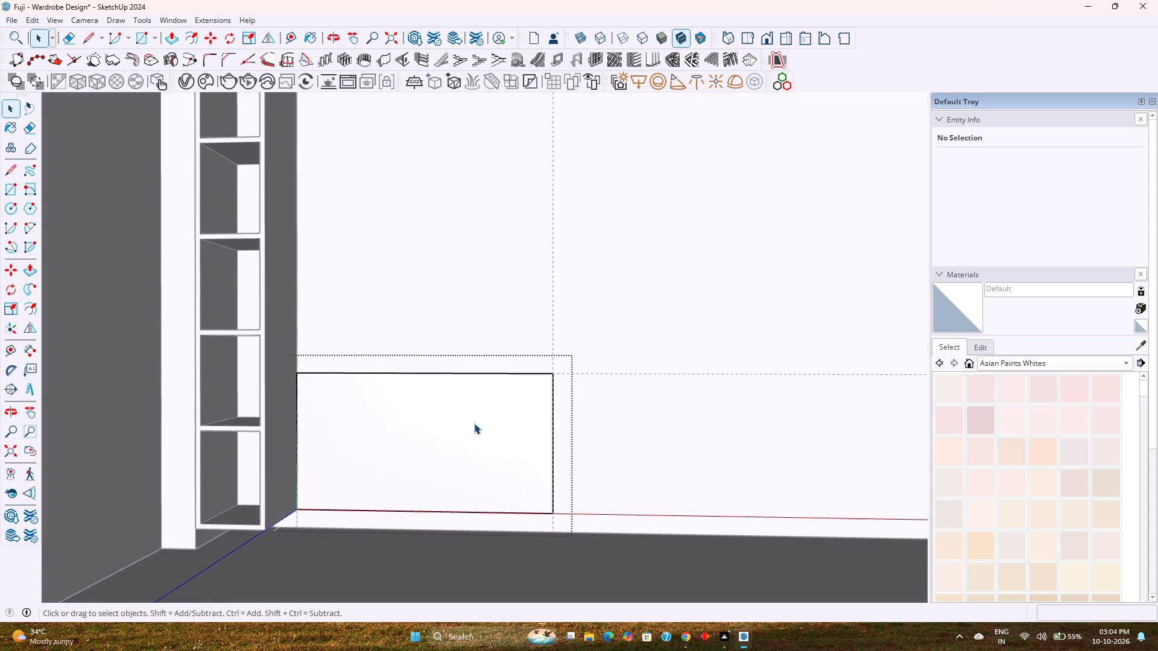
pyautogui.click(478, 373)
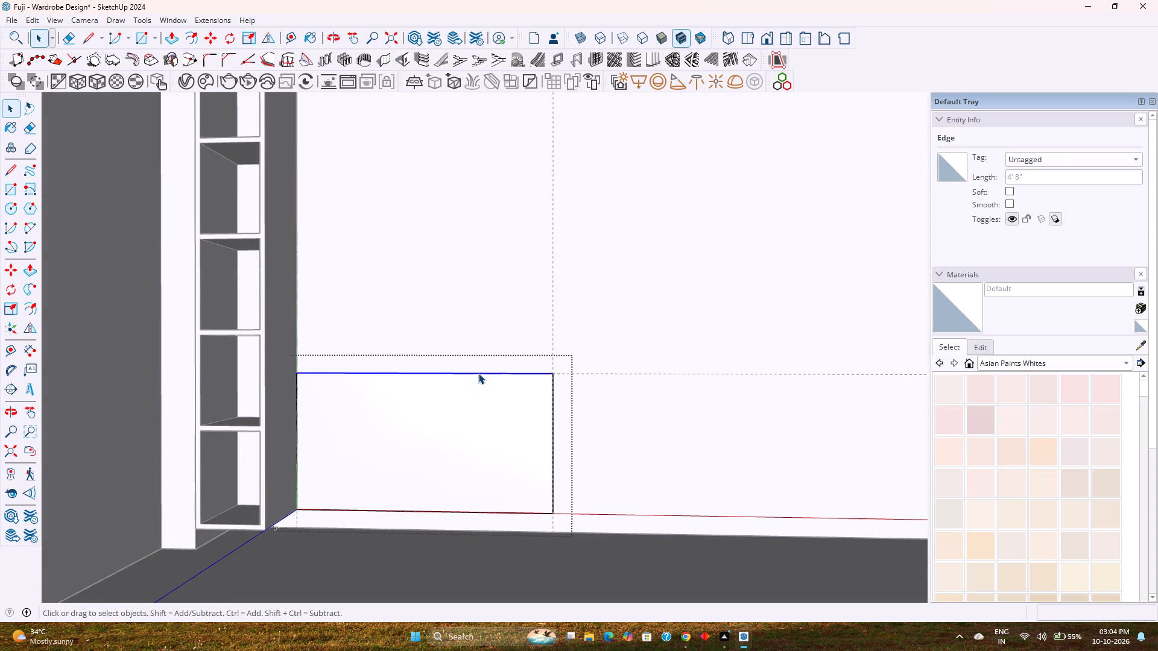
pyautogui.press('m')
pyautogui.click(478, 373)
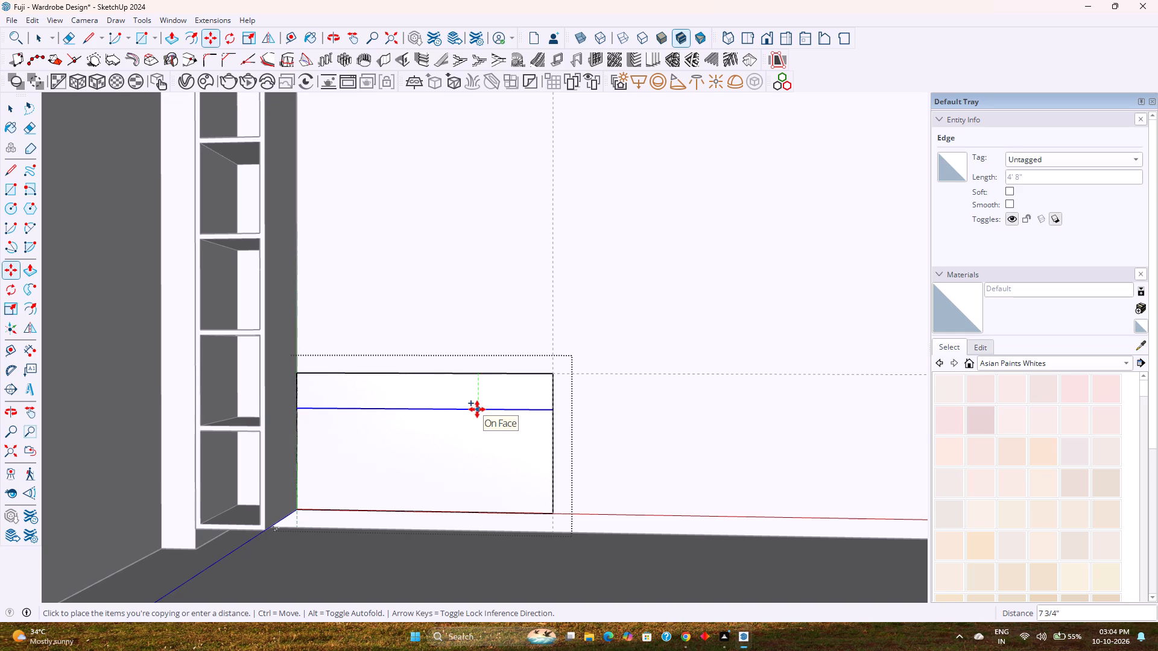
pyautogui.press('8')
pyautogui.press('Return')
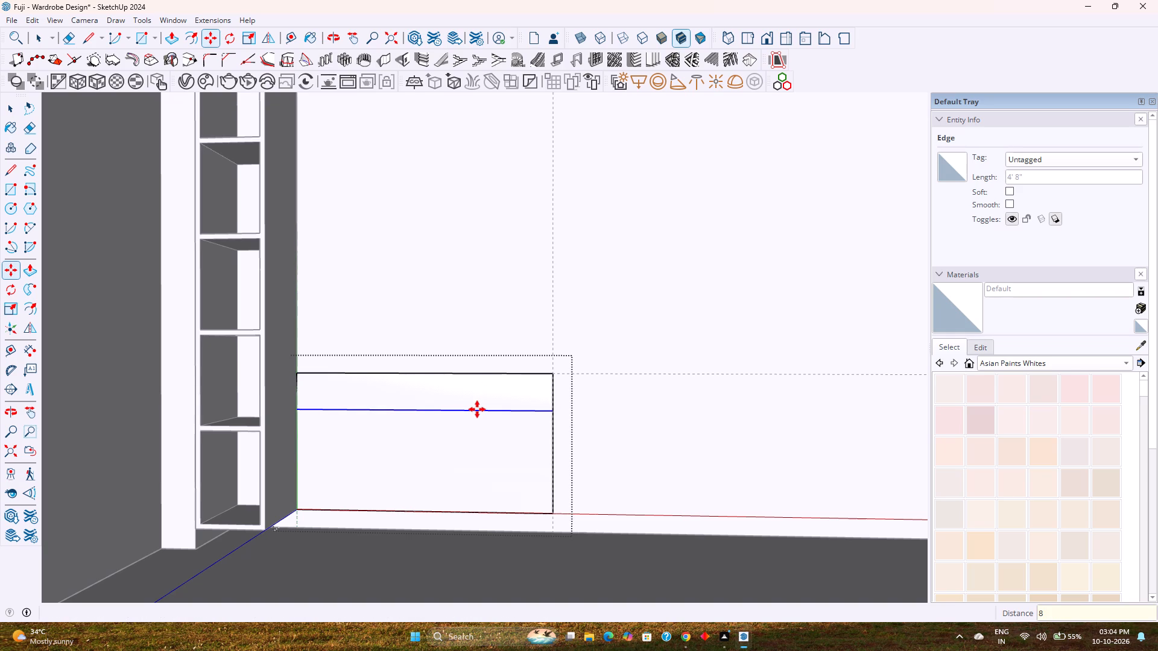
# Push/Pull the lower panel face outward from the back wall by 1".
pyautogui.press('p')
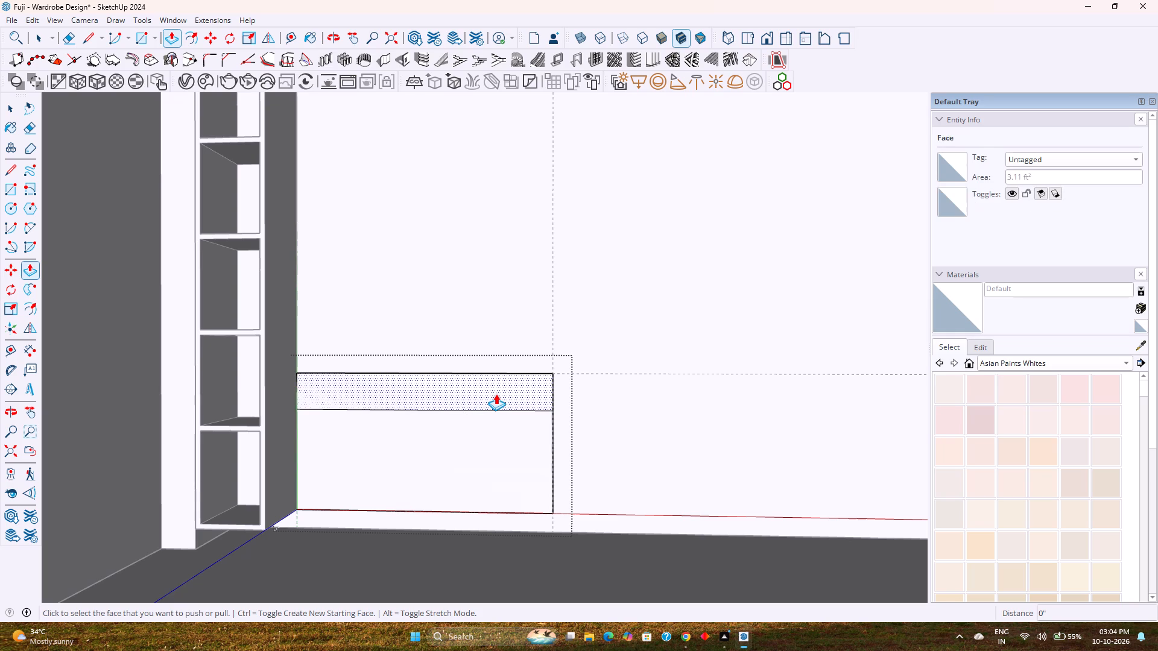
pyautogui.click(511, 463)
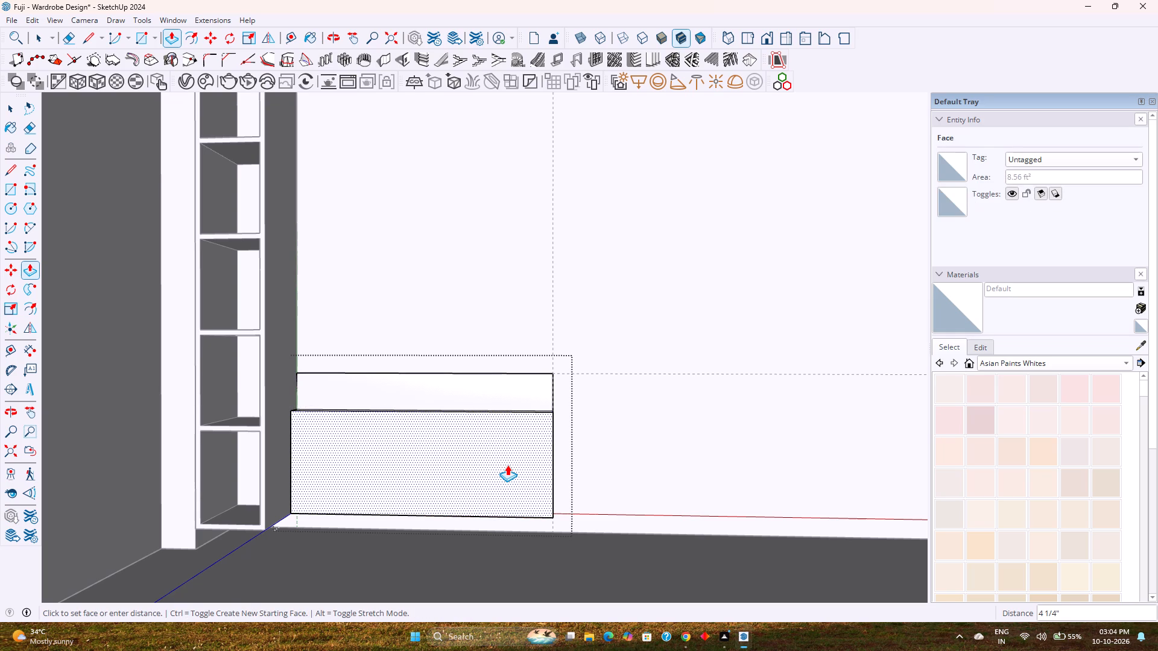
pyautogui.press('1')
pyautogui.press('Return')
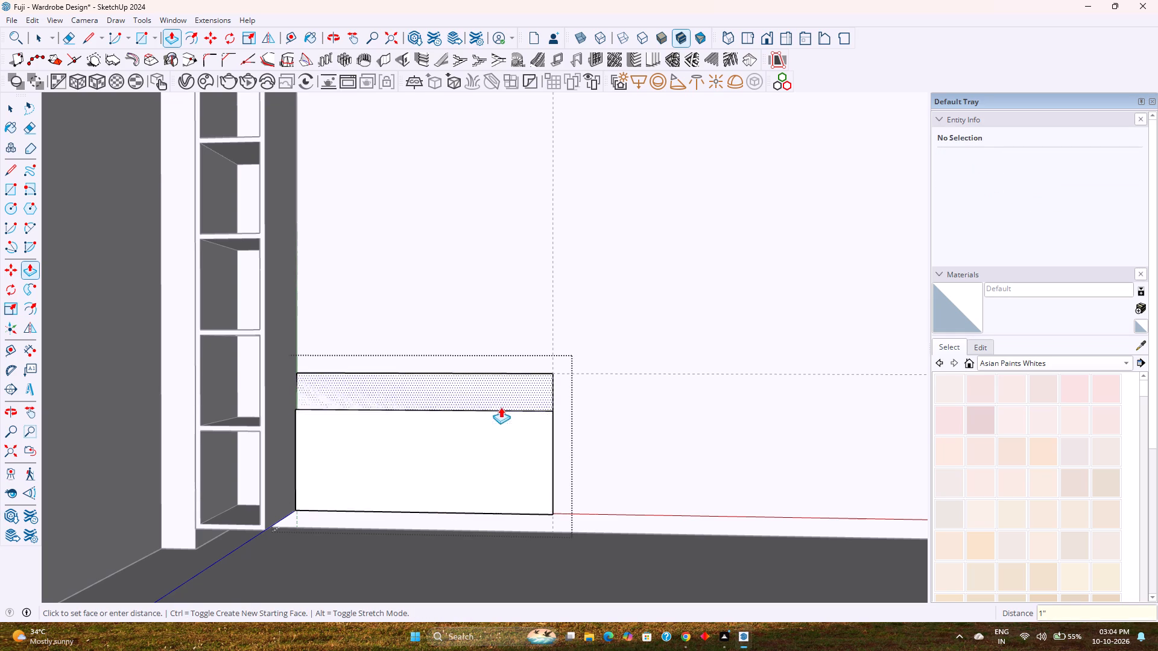
# Pull the upper 8" strip forward 1", then a further 1'7" to align with the shelved box's front edge.
pyautogui.click(501, 400)
pyautogui.click(263, 411)
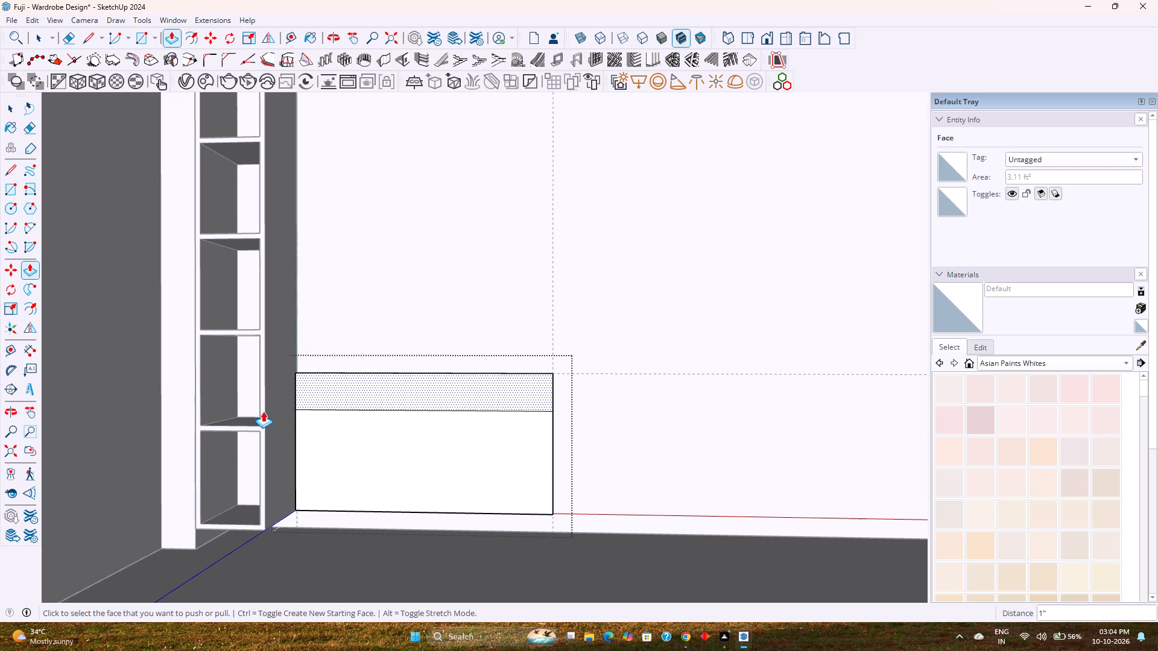
pyautogui.click(320, 394)
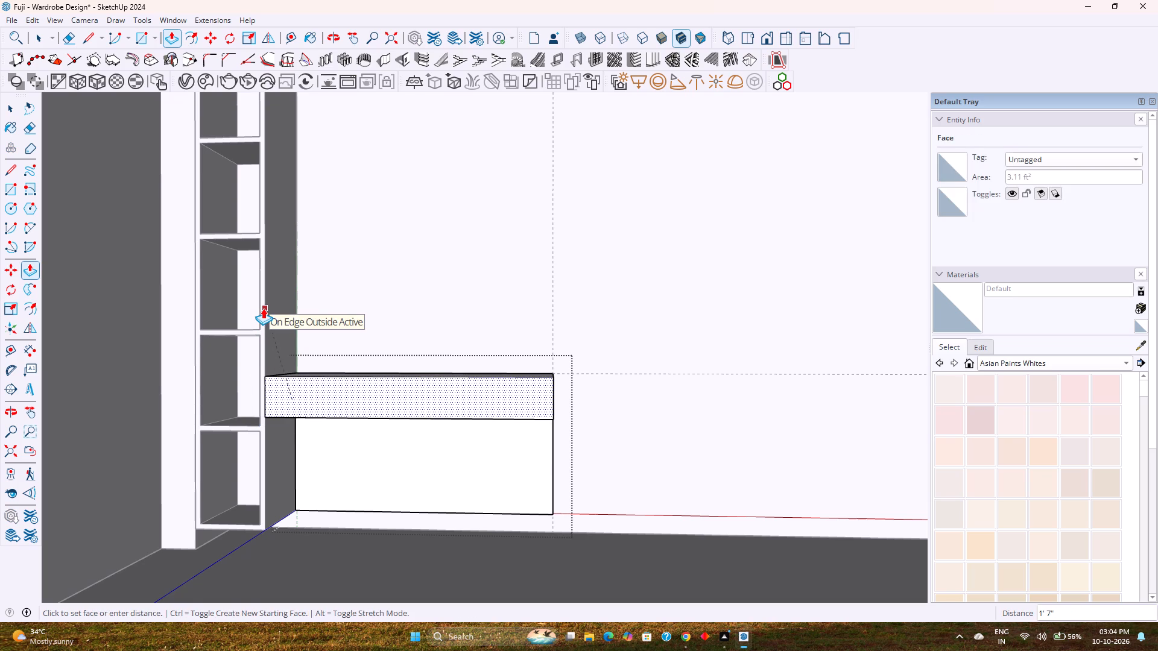
pyautogui.click(263, 308)
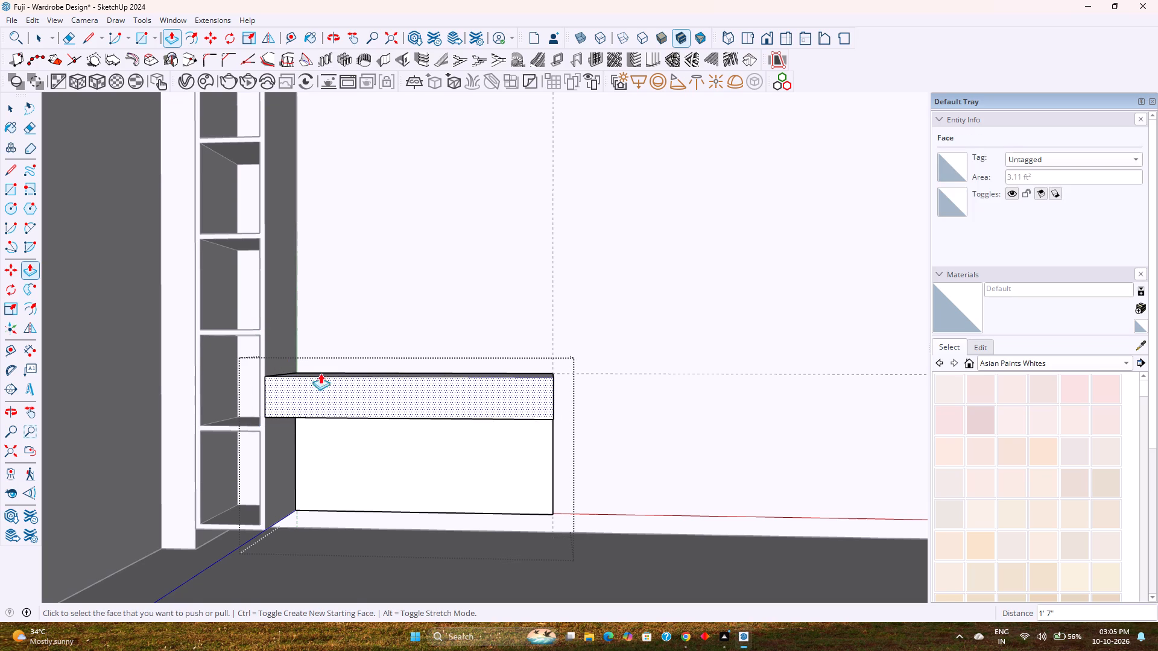
# Offset the outline of the upper box's front face inward by 0.75".
pyautogui.click(185, 42)
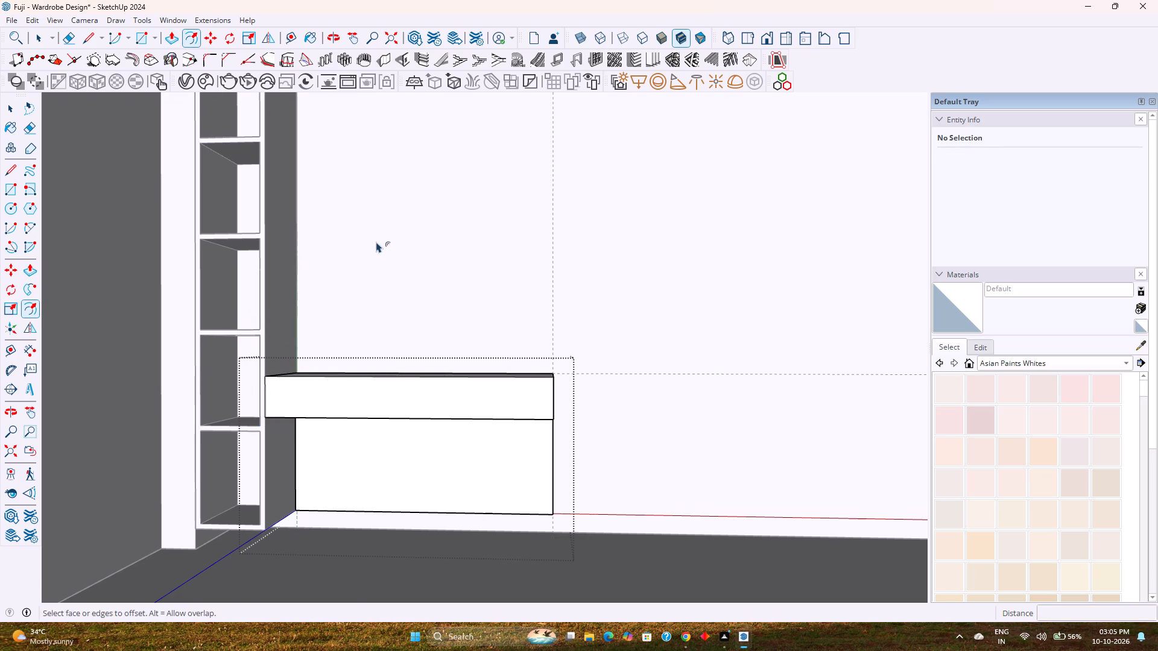
pyautogui.click(428, 395)
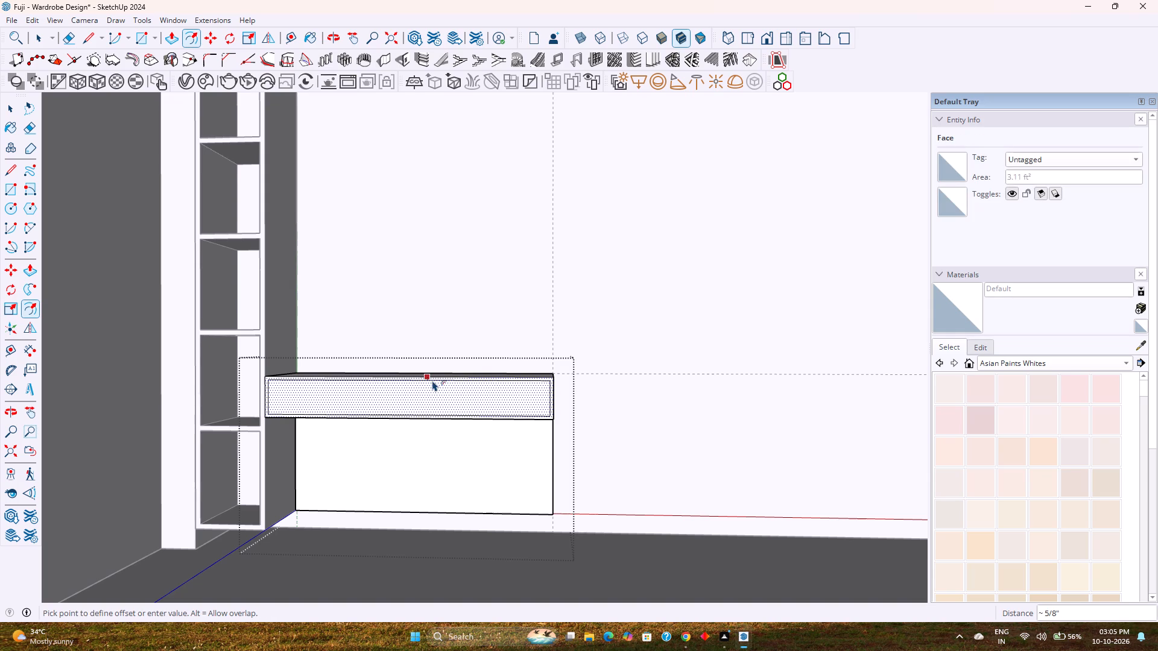
pyautogui.scroll(3, 432, 380)
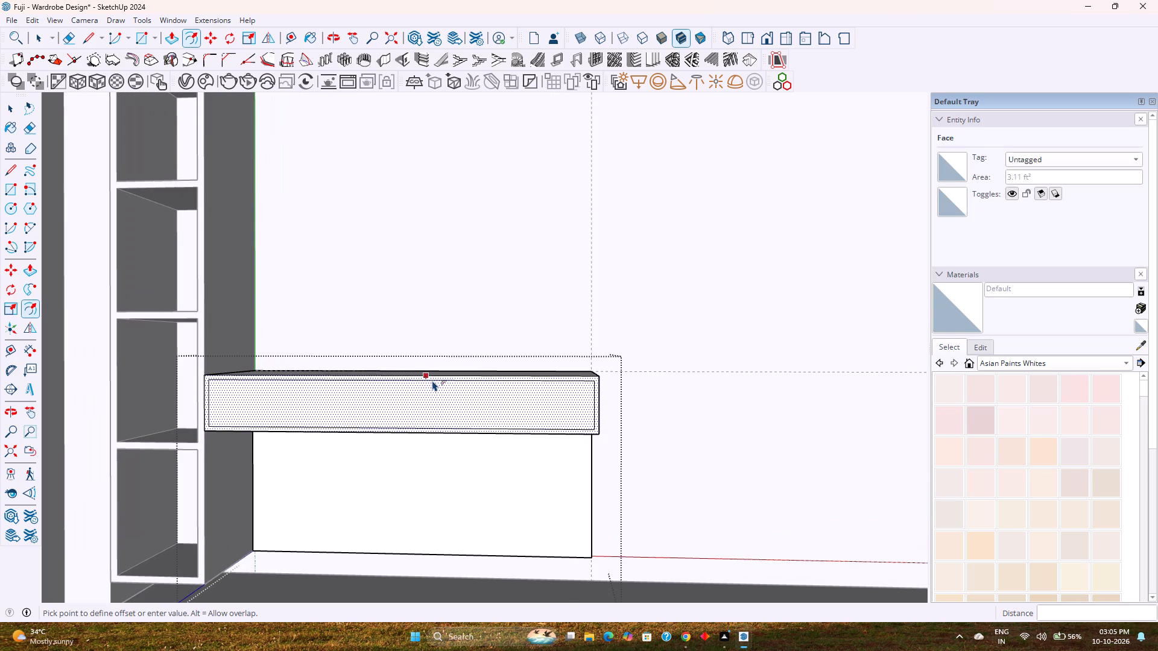
pyautogui.scroll(2, 432, 380)
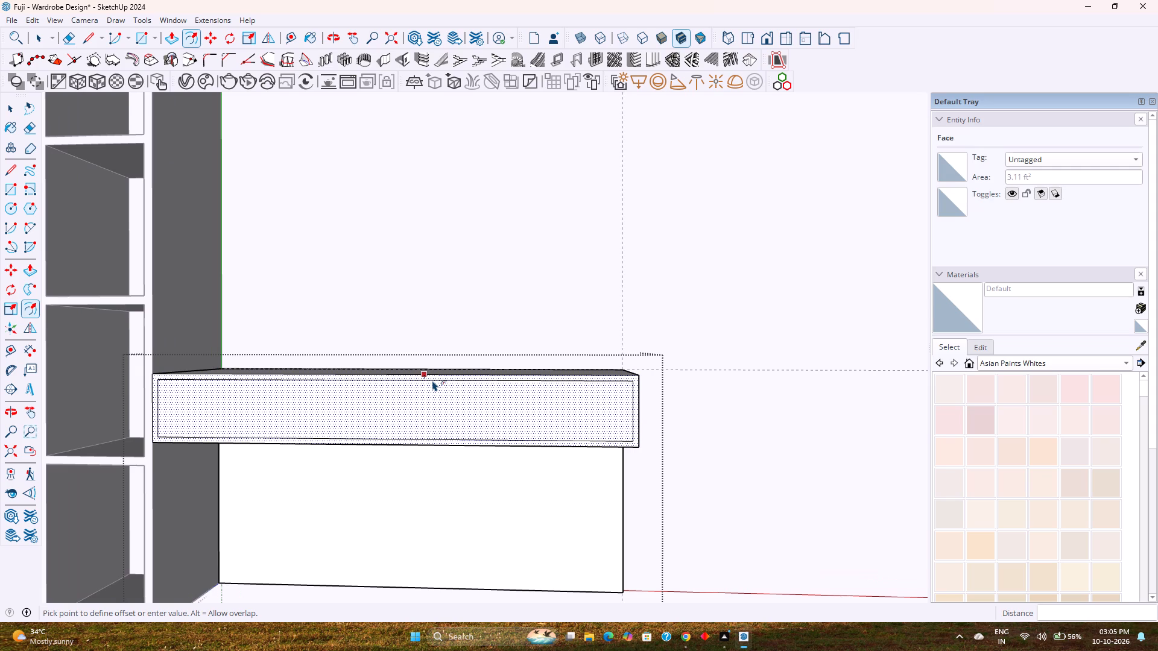
pyautogui.write('0.5')
pyautogui.press('Return')
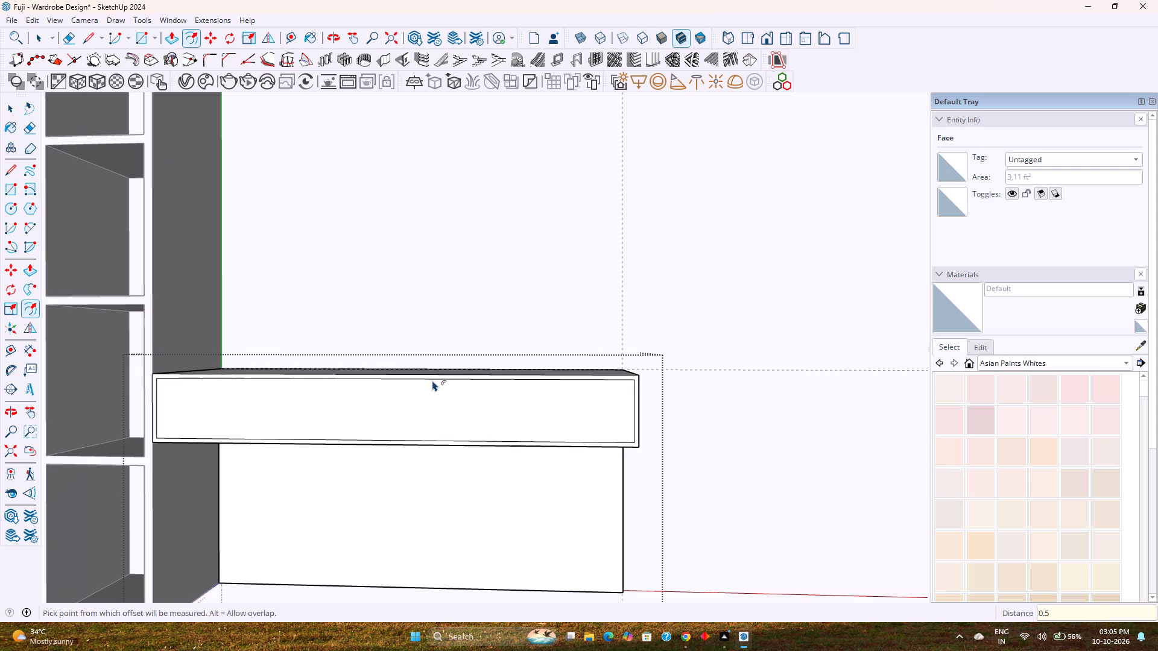
pyautogui.write('0.7')
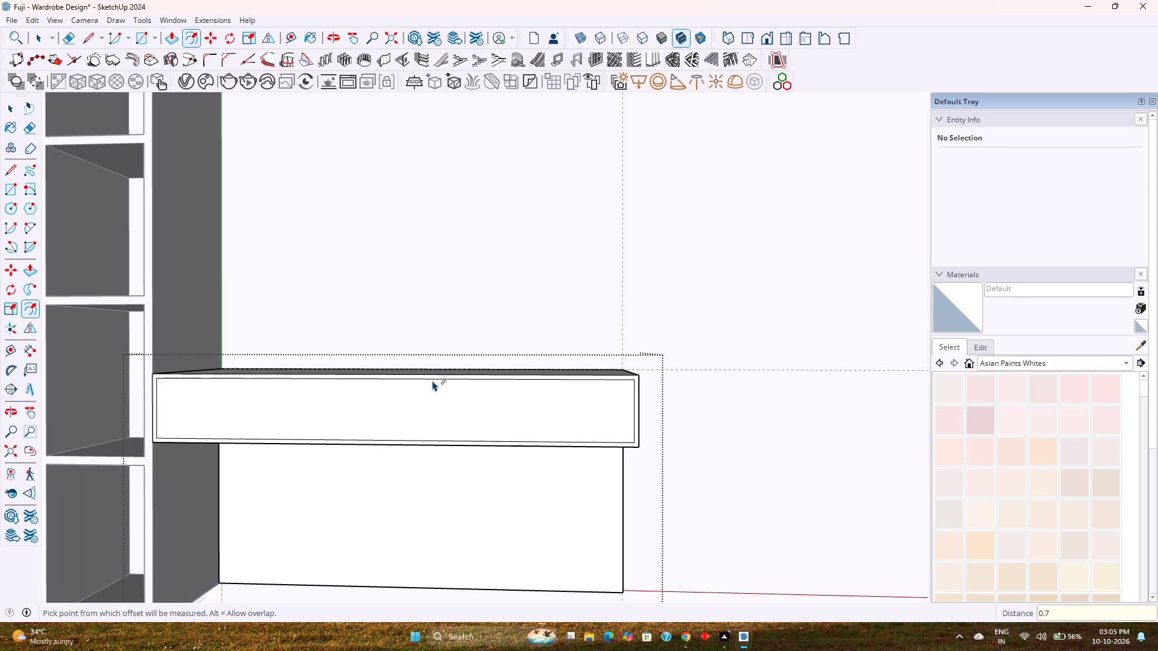
pyautogui.press('5')
pyautogui.press('Return')
pyautogui.press('space')
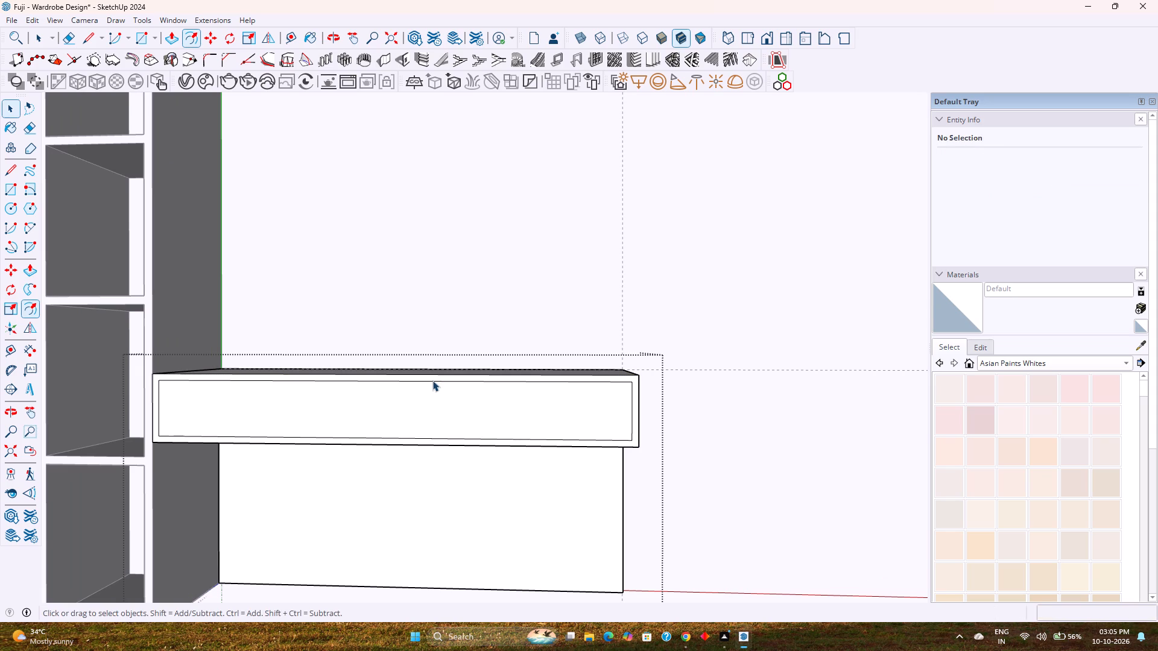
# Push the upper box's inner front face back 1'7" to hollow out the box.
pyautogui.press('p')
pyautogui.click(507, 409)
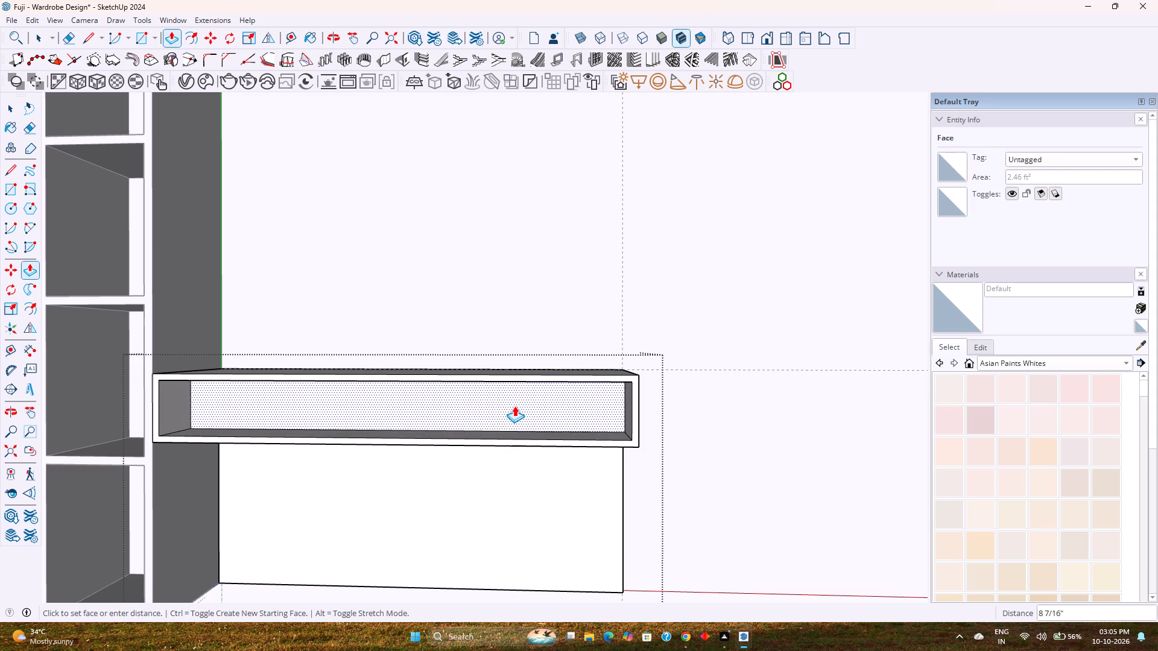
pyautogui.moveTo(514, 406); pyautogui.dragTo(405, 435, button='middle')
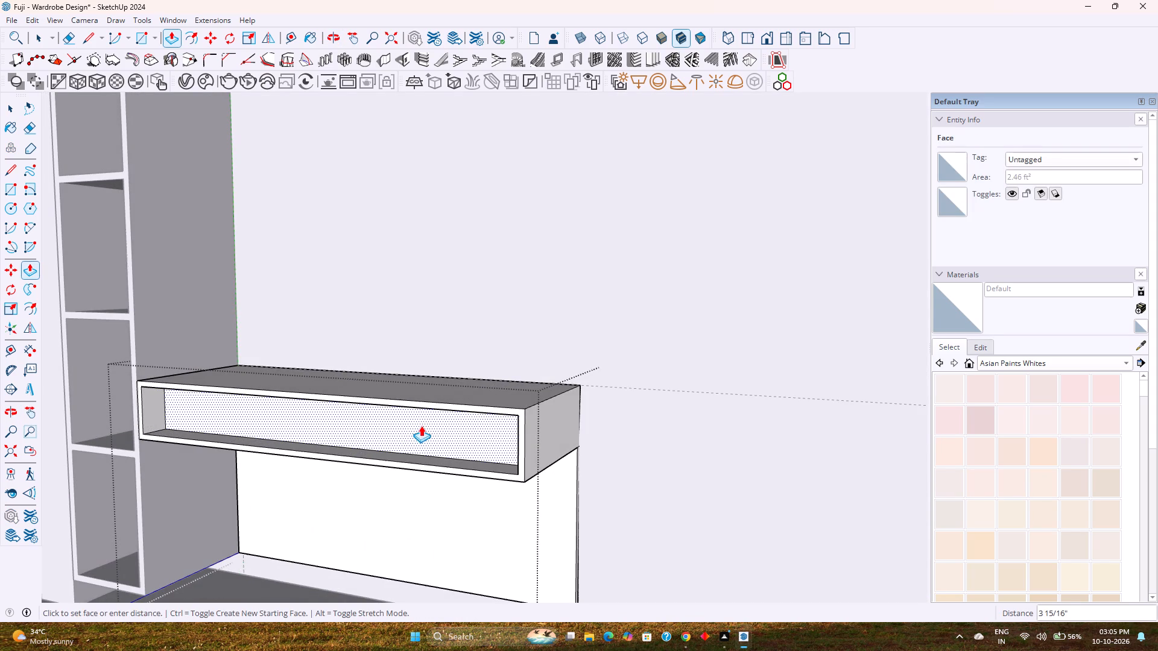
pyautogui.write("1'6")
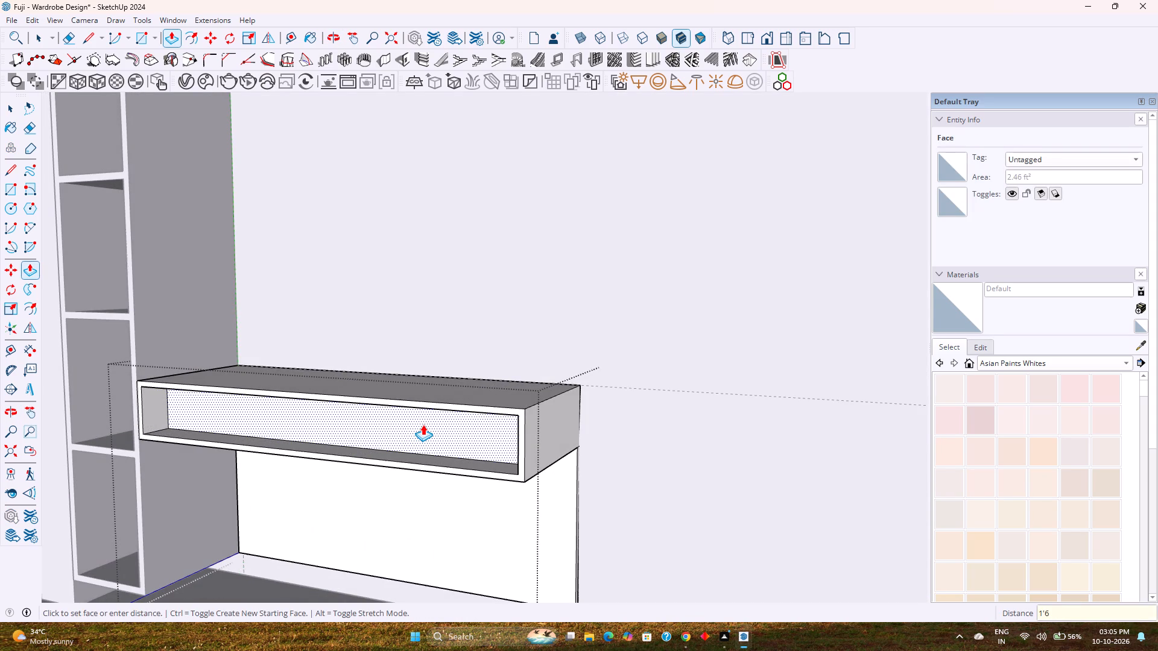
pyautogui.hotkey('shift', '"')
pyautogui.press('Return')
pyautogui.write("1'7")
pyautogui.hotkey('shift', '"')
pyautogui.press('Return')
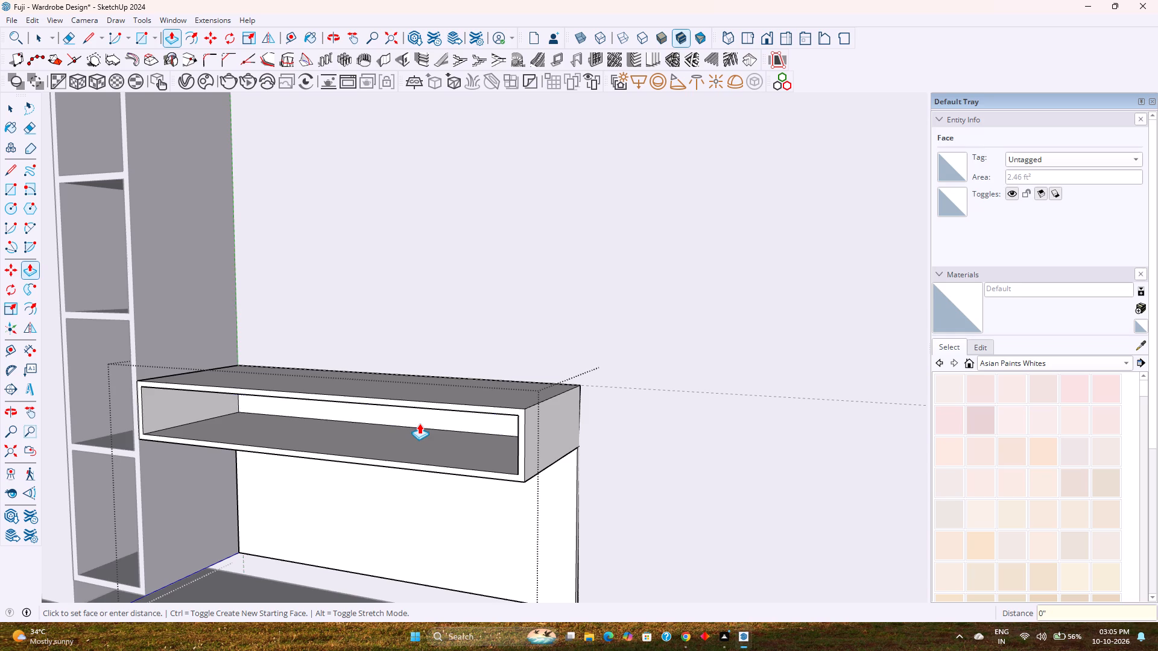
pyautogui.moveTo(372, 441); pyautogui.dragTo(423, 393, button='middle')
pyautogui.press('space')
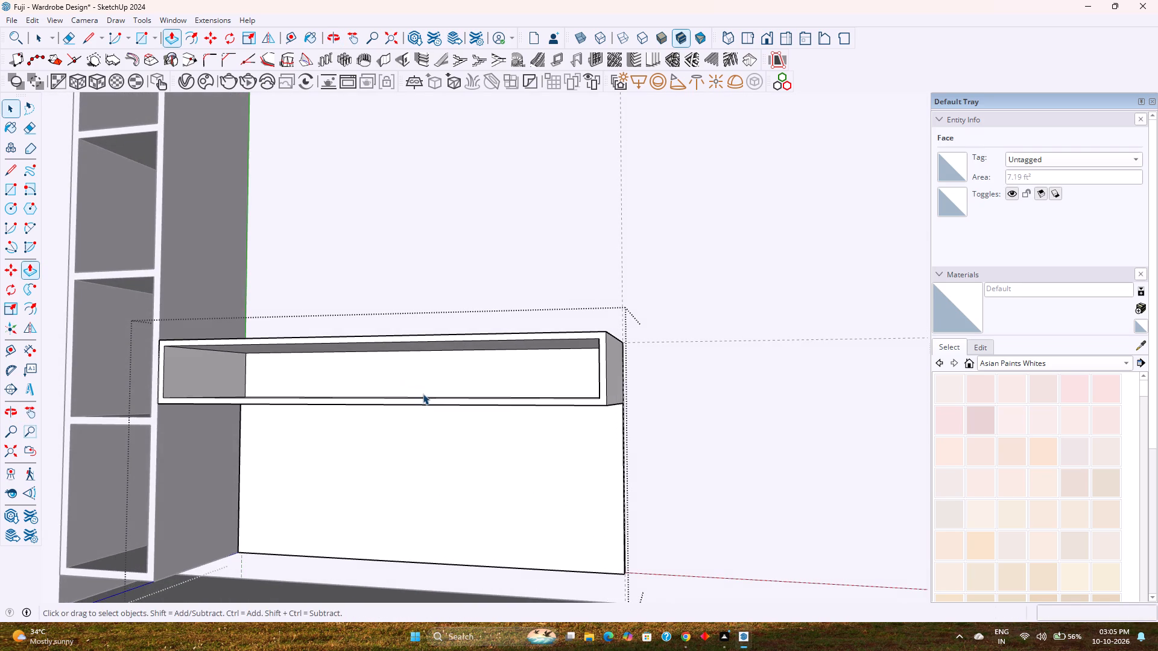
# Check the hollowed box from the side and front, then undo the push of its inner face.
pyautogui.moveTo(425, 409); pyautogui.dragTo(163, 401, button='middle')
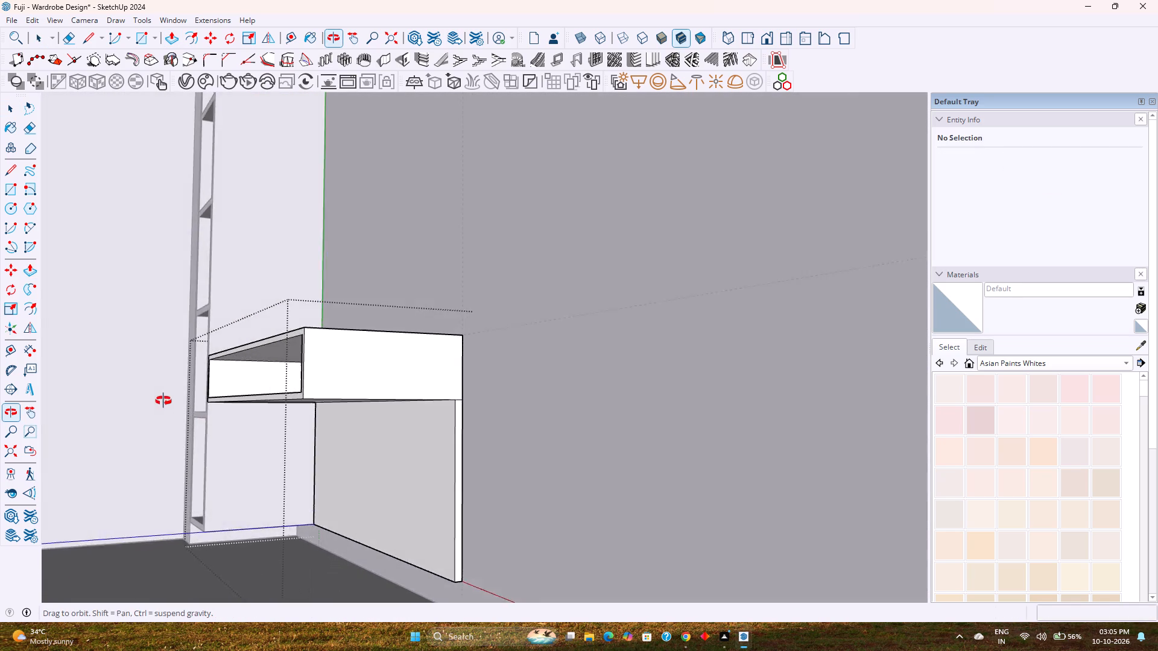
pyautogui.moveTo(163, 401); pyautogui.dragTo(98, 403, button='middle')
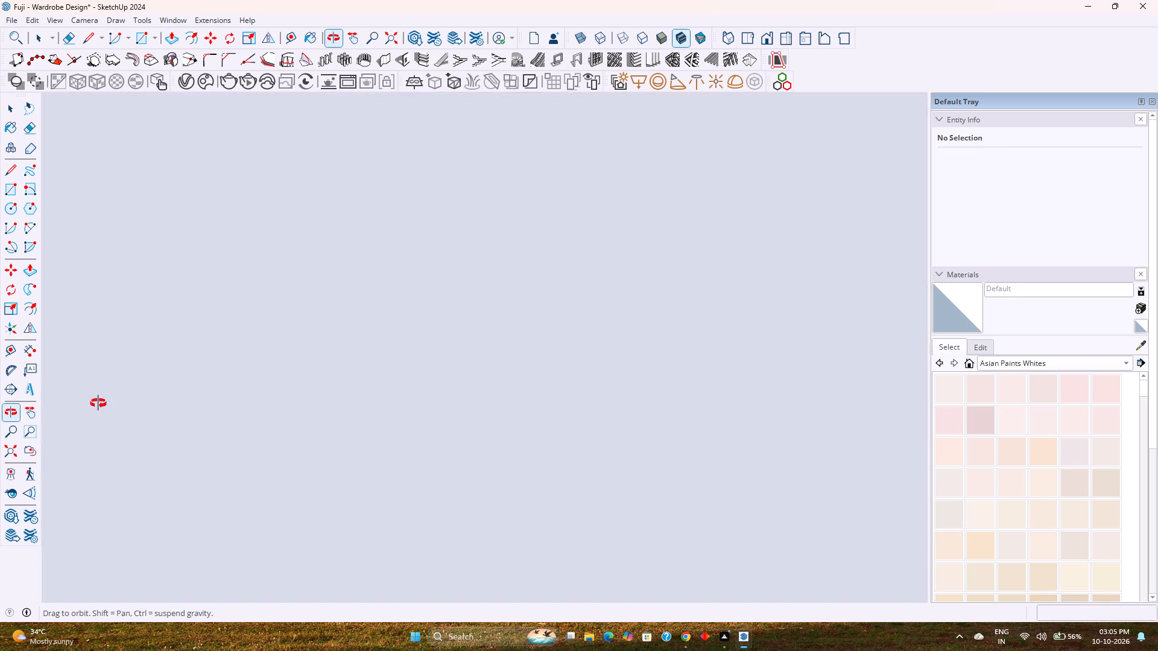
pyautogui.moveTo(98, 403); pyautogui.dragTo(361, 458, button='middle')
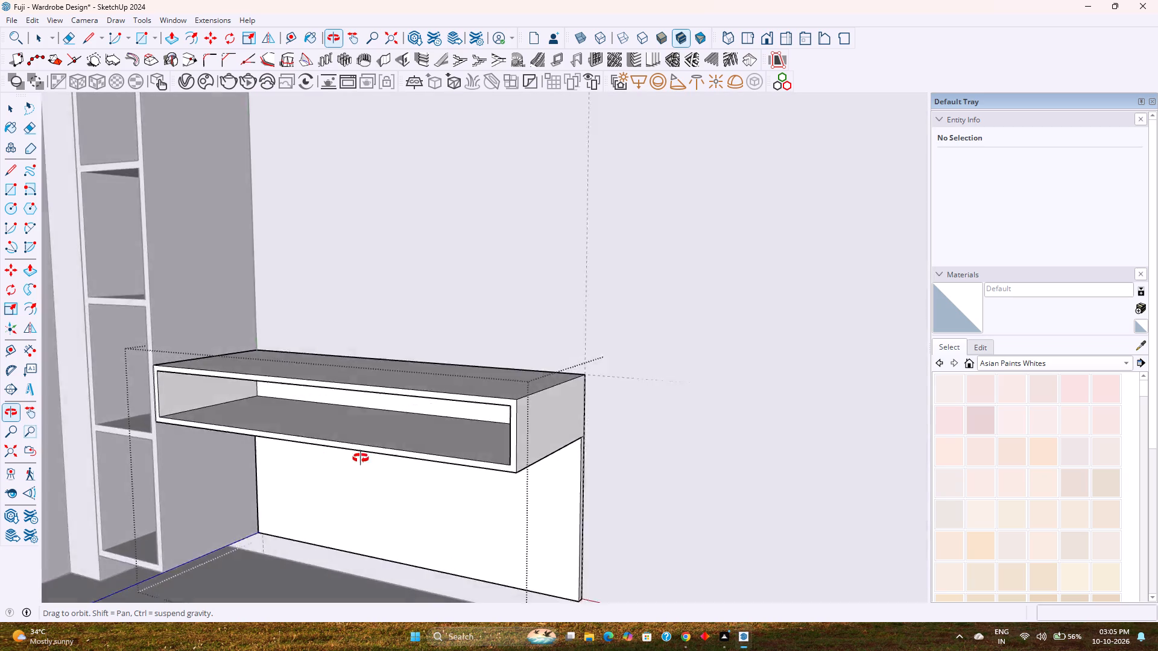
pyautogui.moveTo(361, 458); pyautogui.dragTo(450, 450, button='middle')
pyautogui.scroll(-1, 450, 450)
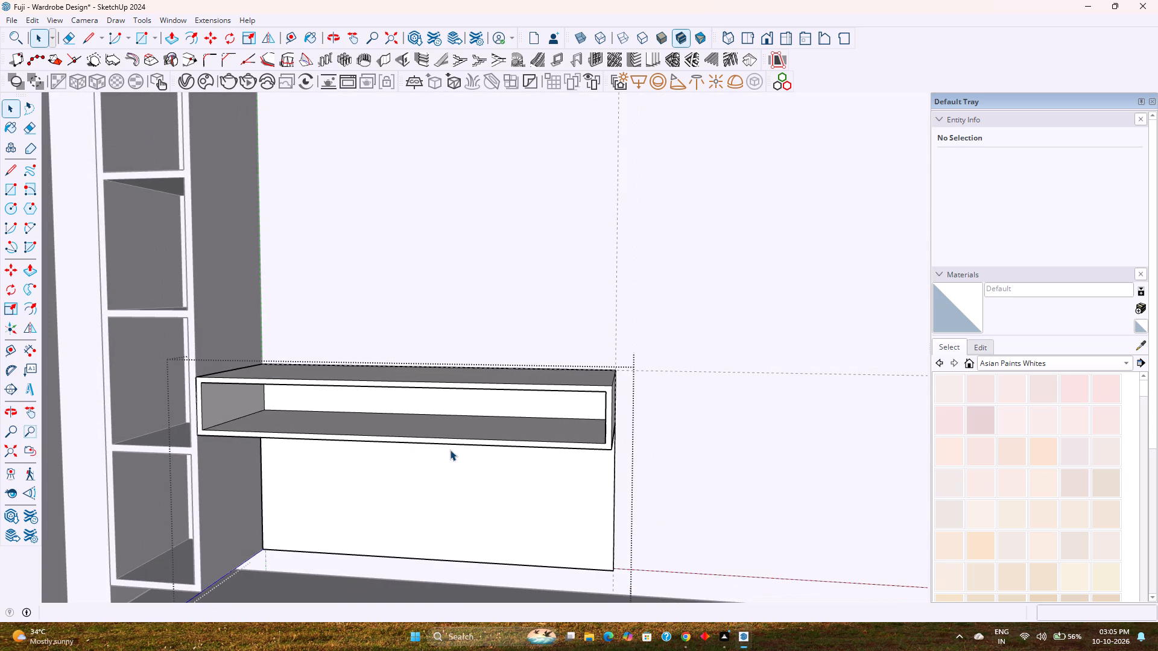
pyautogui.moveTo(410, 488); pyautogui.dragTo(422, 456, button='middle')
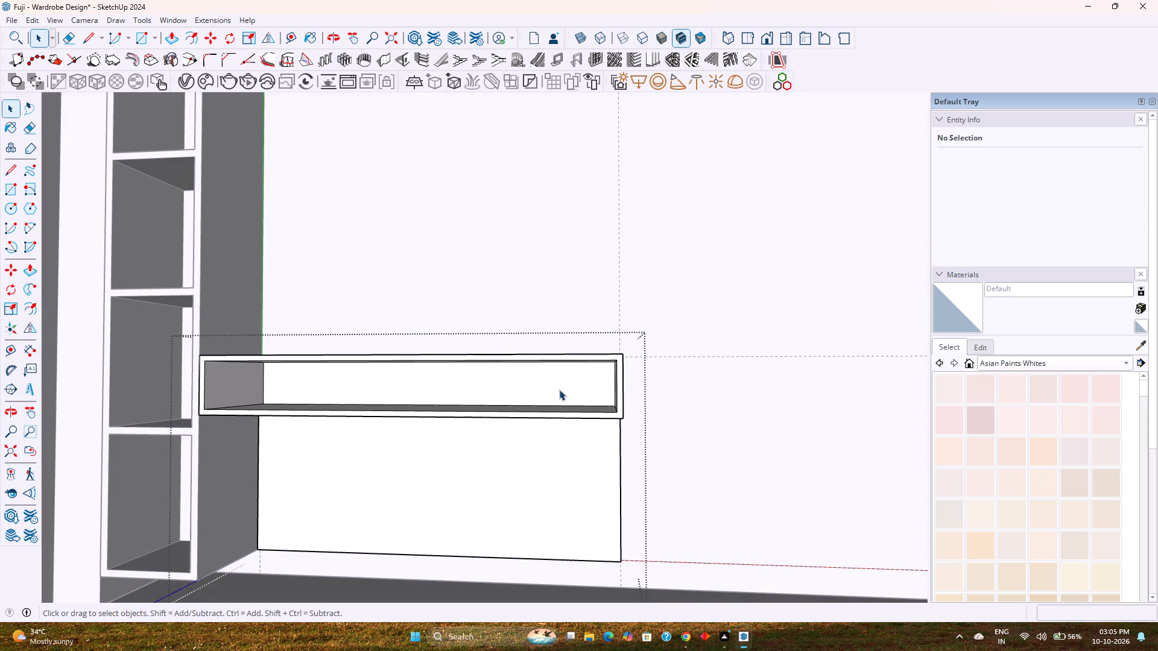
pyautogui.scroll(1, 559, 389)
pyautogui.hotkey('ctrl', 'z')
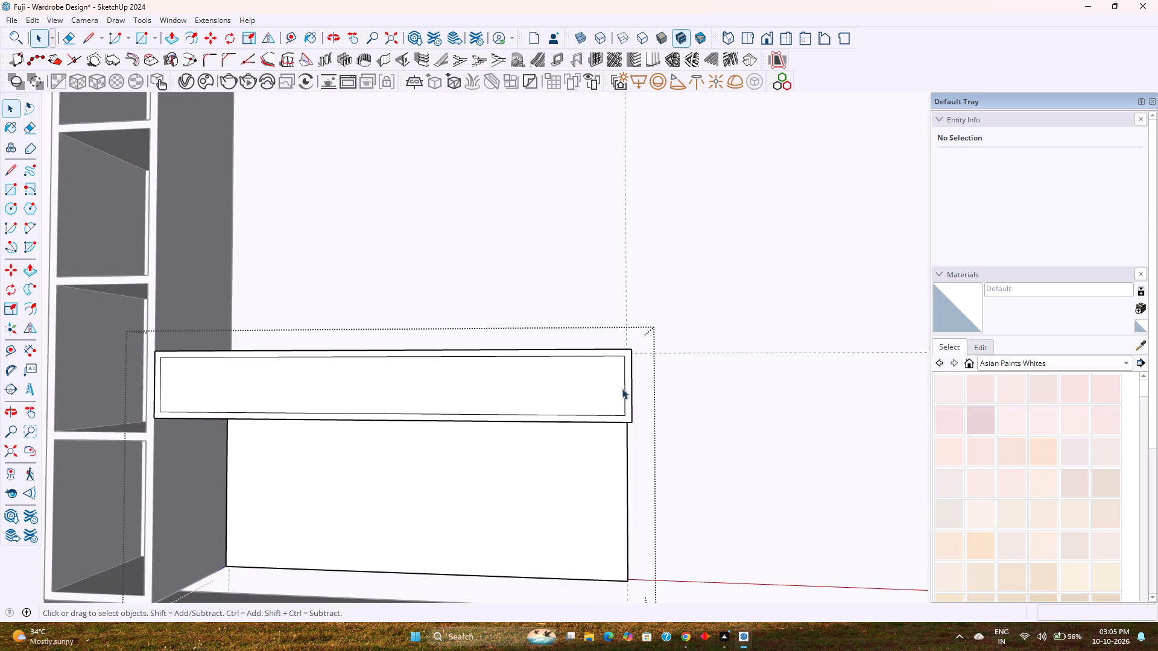
# Draw a 6 1/2" vertical line across the middle of the upper box's inner front face.
pyautogui.click(94, 40)
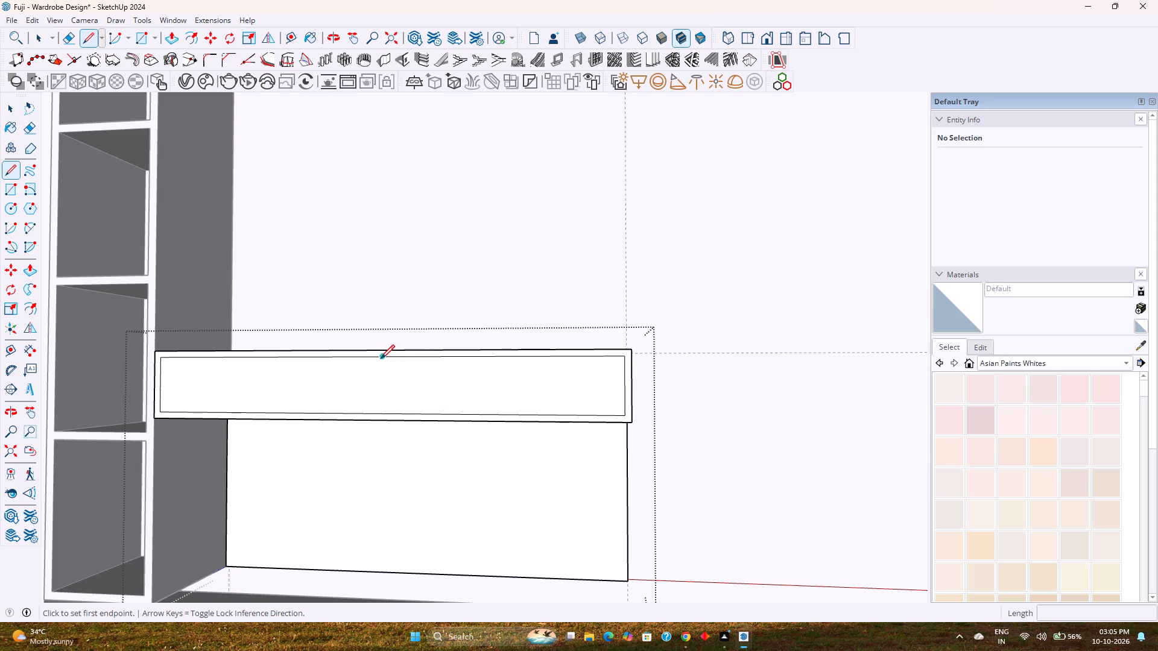
pyautogui.click(381, 359)
pyautogui.click(390, 414)
# Move the vertical dividing line 0.35" toward the shelved box.
pyautogui.press('m')
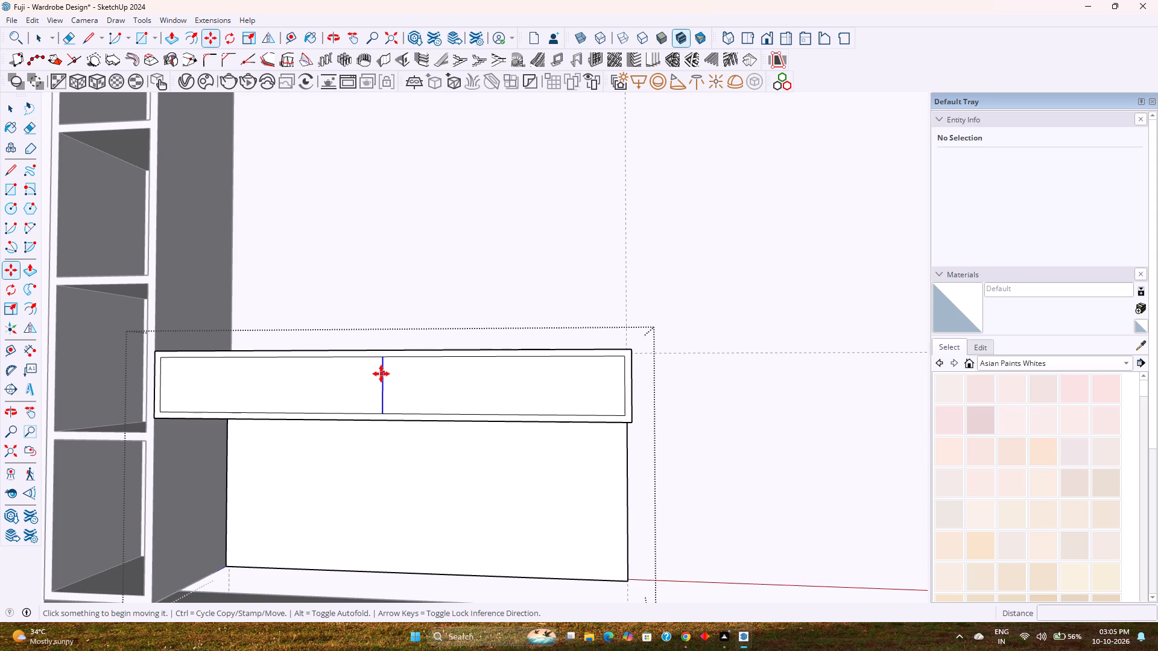
pyautogui.click(381, 374)
pyautogui.write('0.')
pyautogui.write('35')
pyautogui.press('Return')
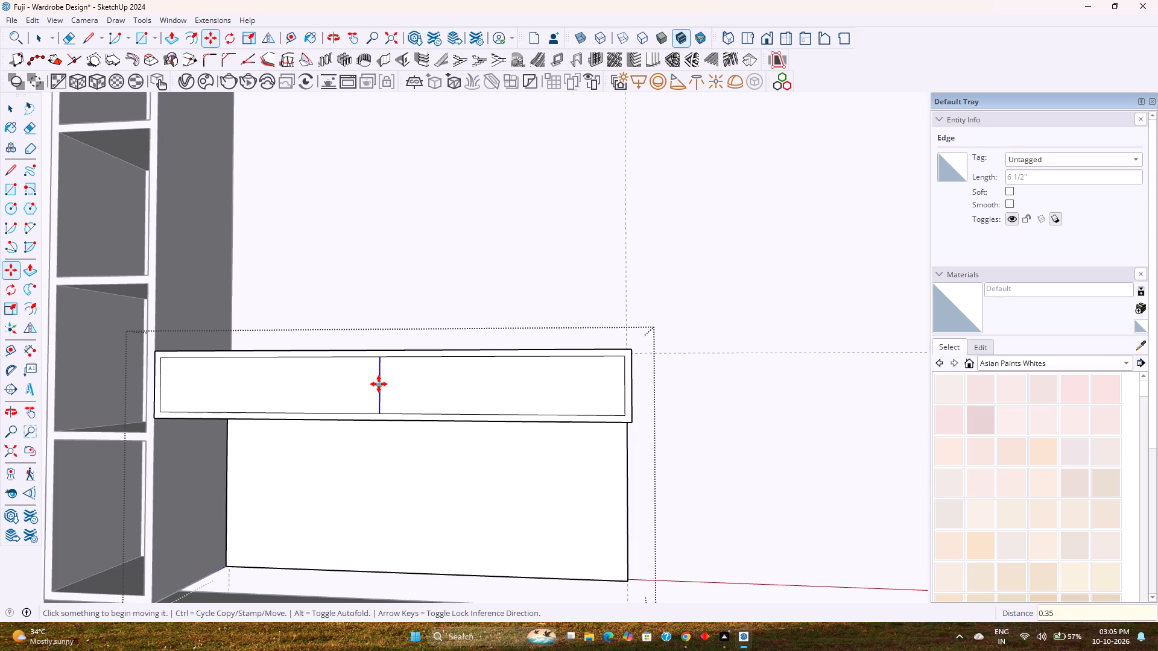
# Copy the upper box's vertical dividing line 0.75" away from the shelved box to form the partition thickness.
pyautogui.click(379, 384)
pyautogui.write('0.')
pyautogui.press('7')
pyautogui.press('5')
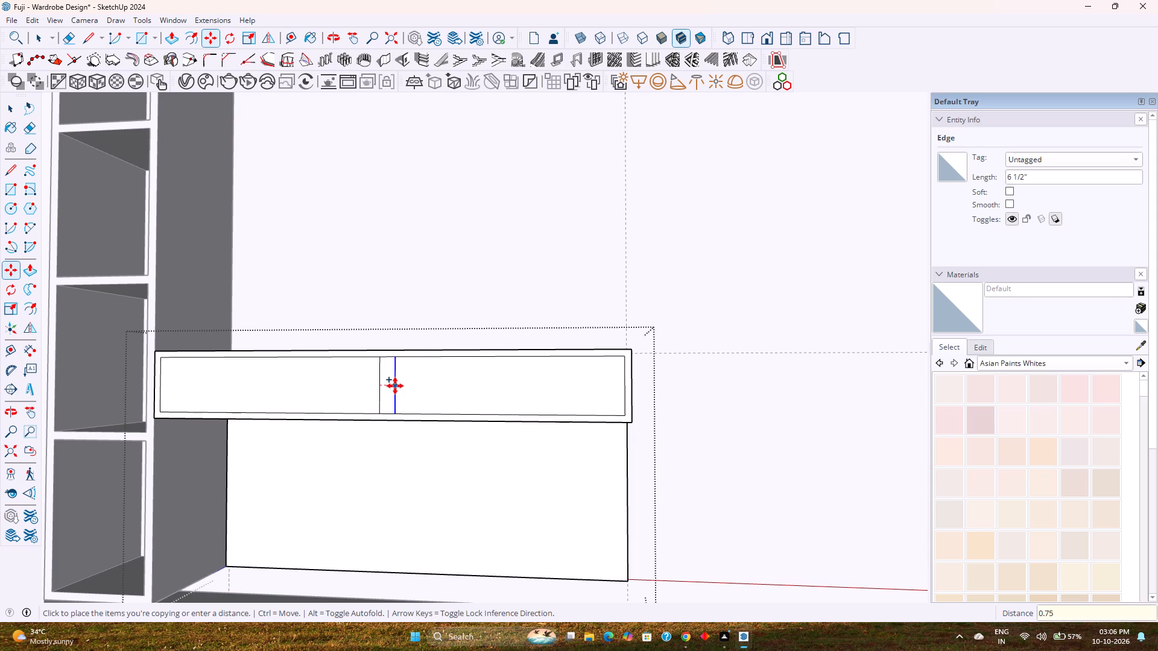
pyautogui.press('Return')
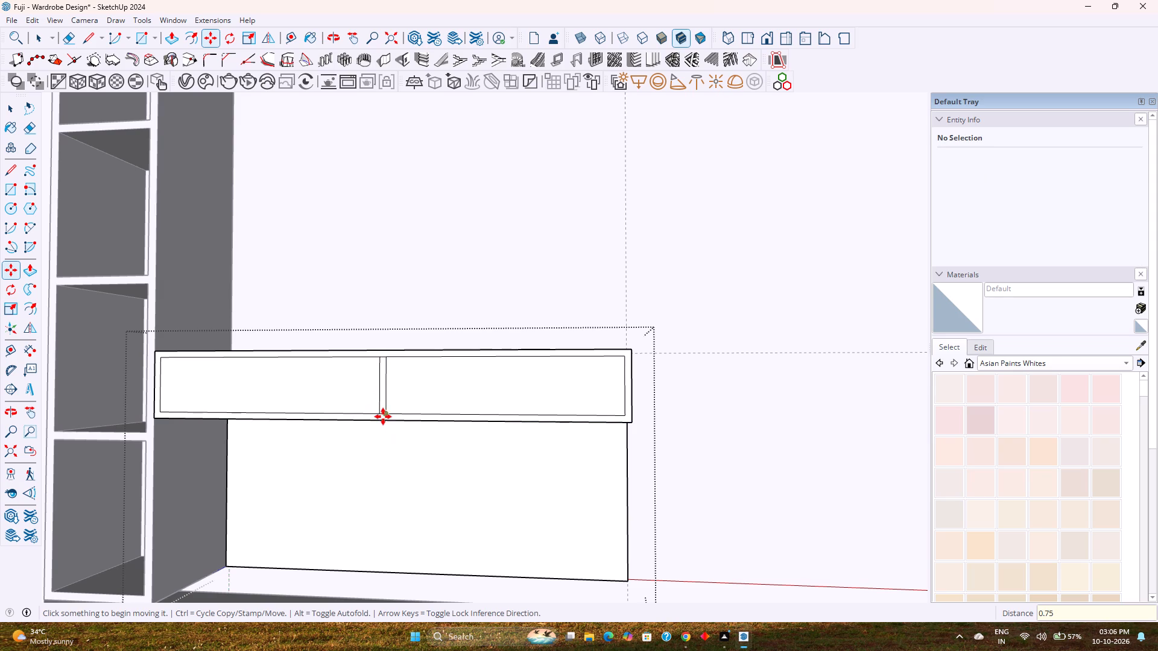
# Erase the short edges between the two dividing lines at the top and bottom of the partition.
pyautogui.press('e')
pyautogui.scroll(6, 384, 415)
pyautogui.click(384, 414)
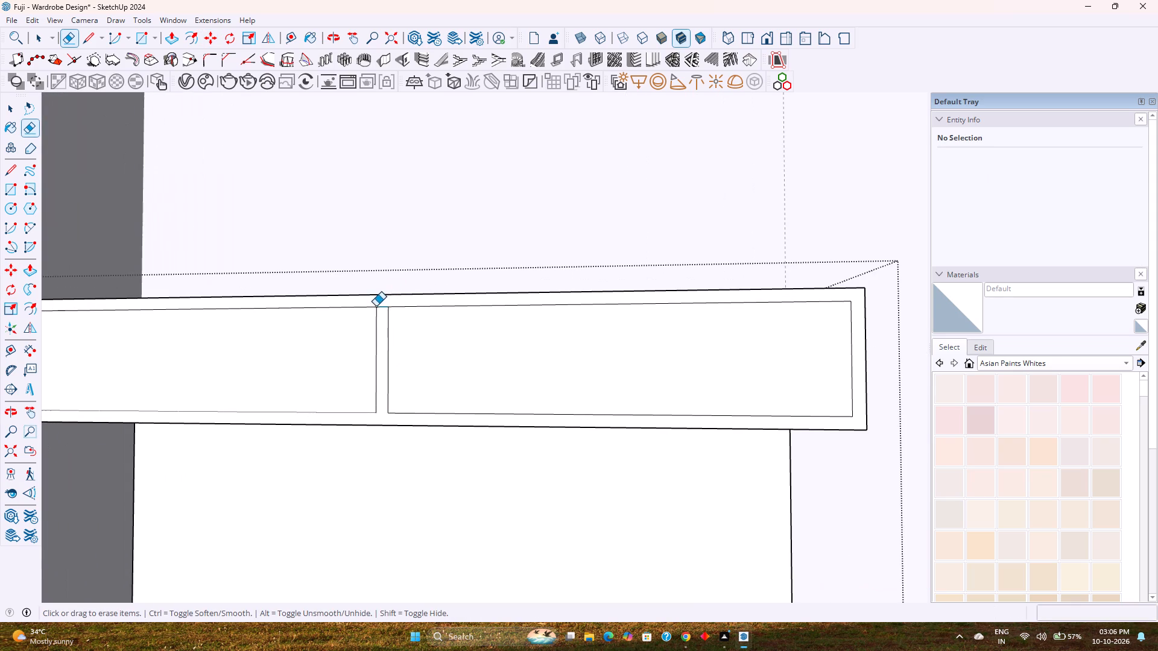
pyautogui.click(381, 309)
# Push both inner front faces beside the partition back 1'7" to hollow out two compartments.
pyautogui.press('p')
pyautogui.scroll(-8, 452, 376)
pyautogui.moveTo(379, 388); pyautogui.dragTo(466, 463, button='middle')
pyautogui.click(382, 435)
pyautogui.click(211, 257)
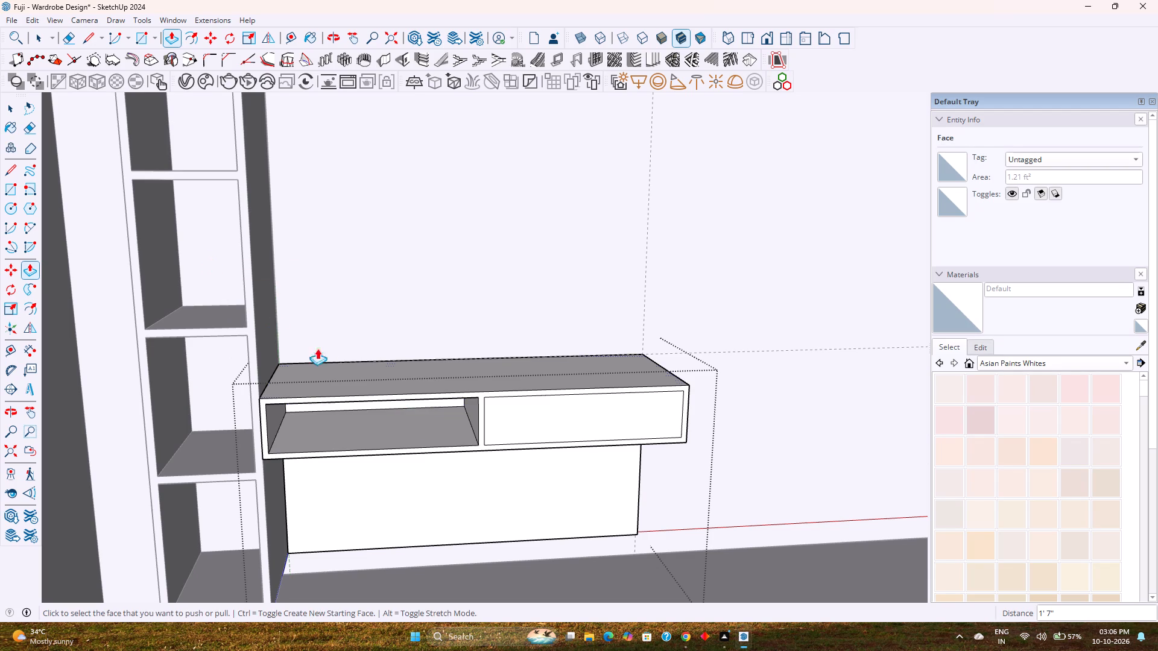
pyautogui.doubleClick(507, 422)
pyautogui.press('space')
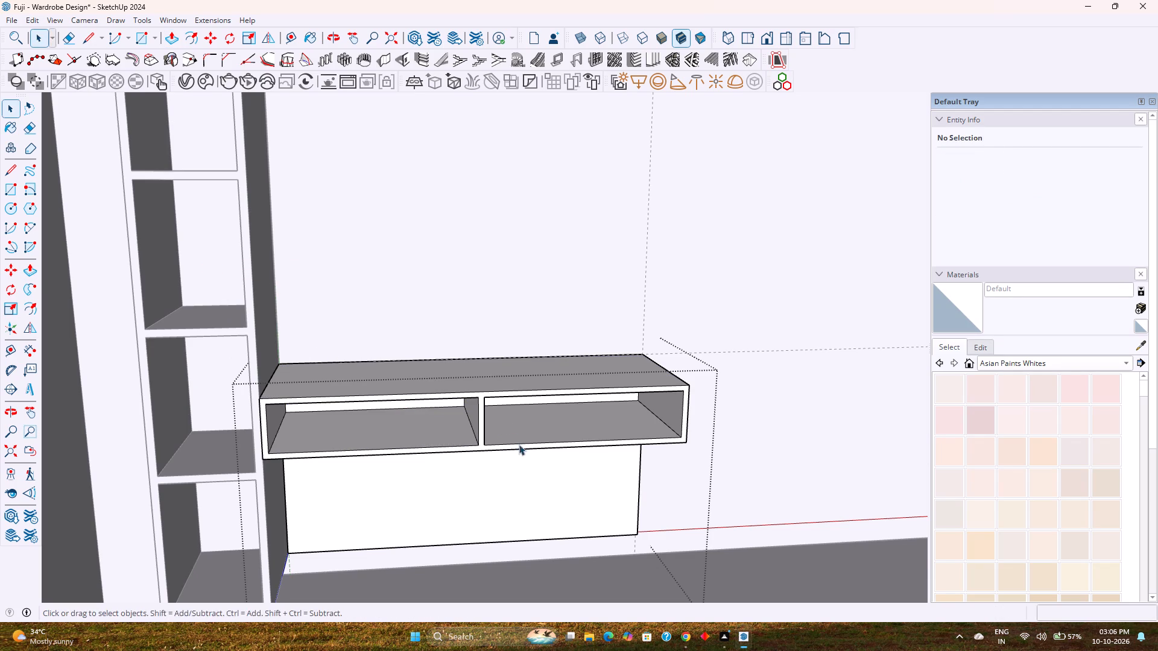
# Erase the short leftover edge where the upper box's outer side meets the back panel's edge.
pyautogui.moveTo(519, 444); pyautogui.dragTo(458, 392, button='middle')
pyautogui.scroll(-3, 458, 392)
pyautogui.moveTo(640, 464); pyautogui.dragTo(429, 441, button='middle')
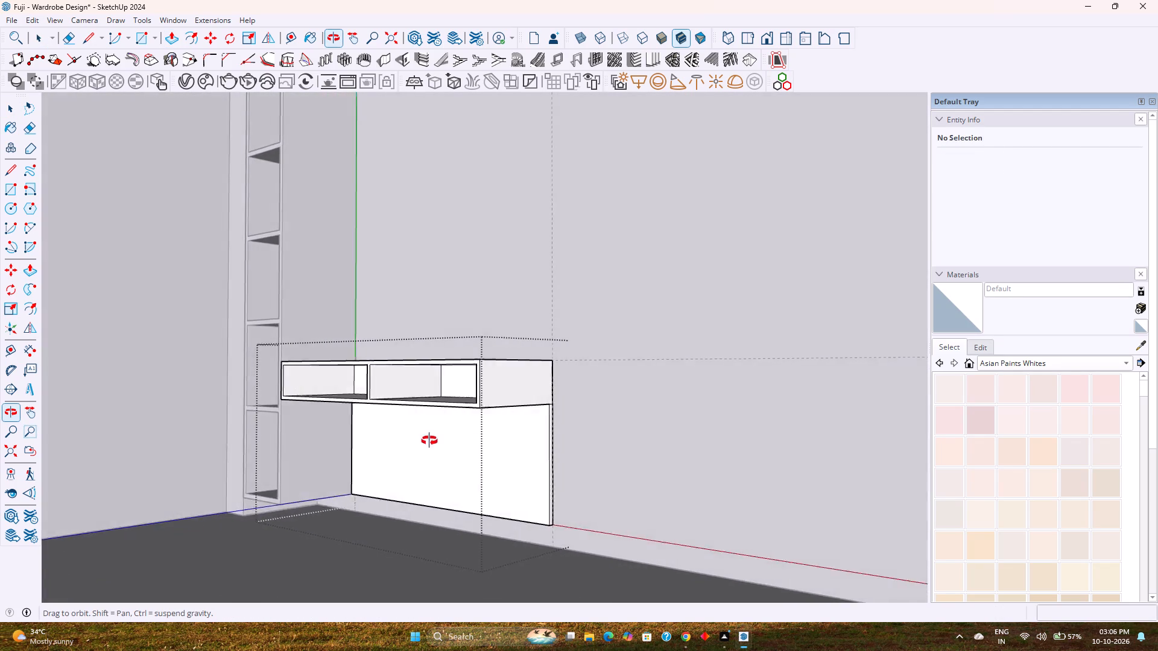
pyautogui.moveTo(429, 441); pyautogui.dragTo(496, 450, button='middle')
pyautogui.scroll(4, 562, 407)
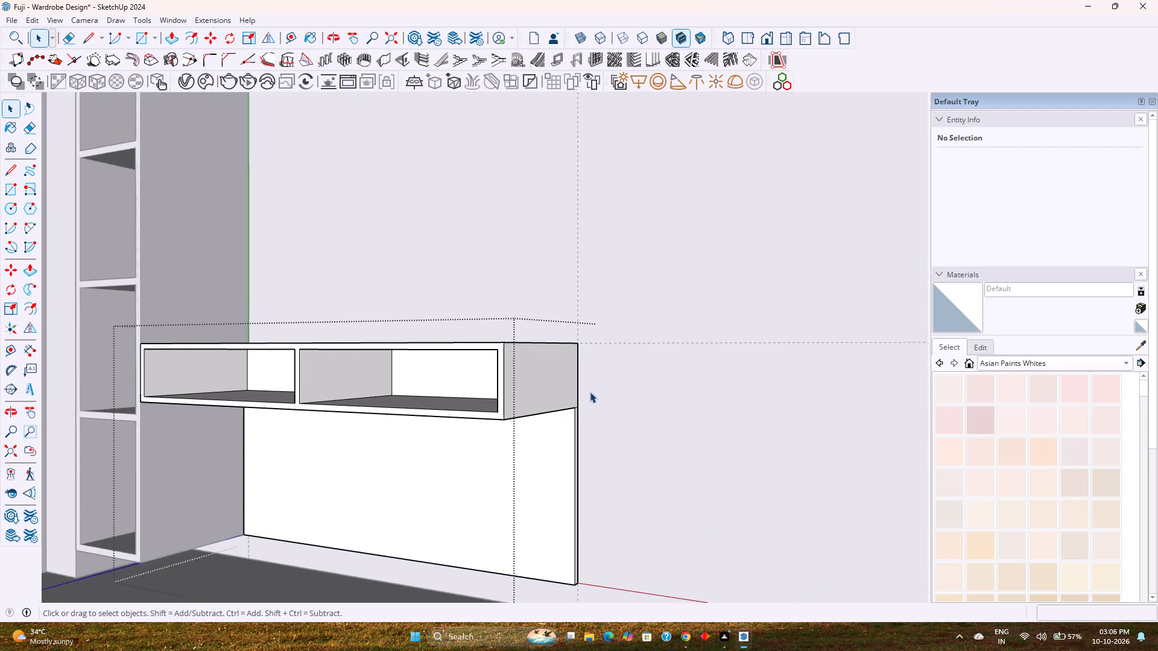
pyautogui.scroll(4, 590, 392)
pyautogui.scroll(20, 575, 395)
pyautogui.scroll(1, 575, 395)
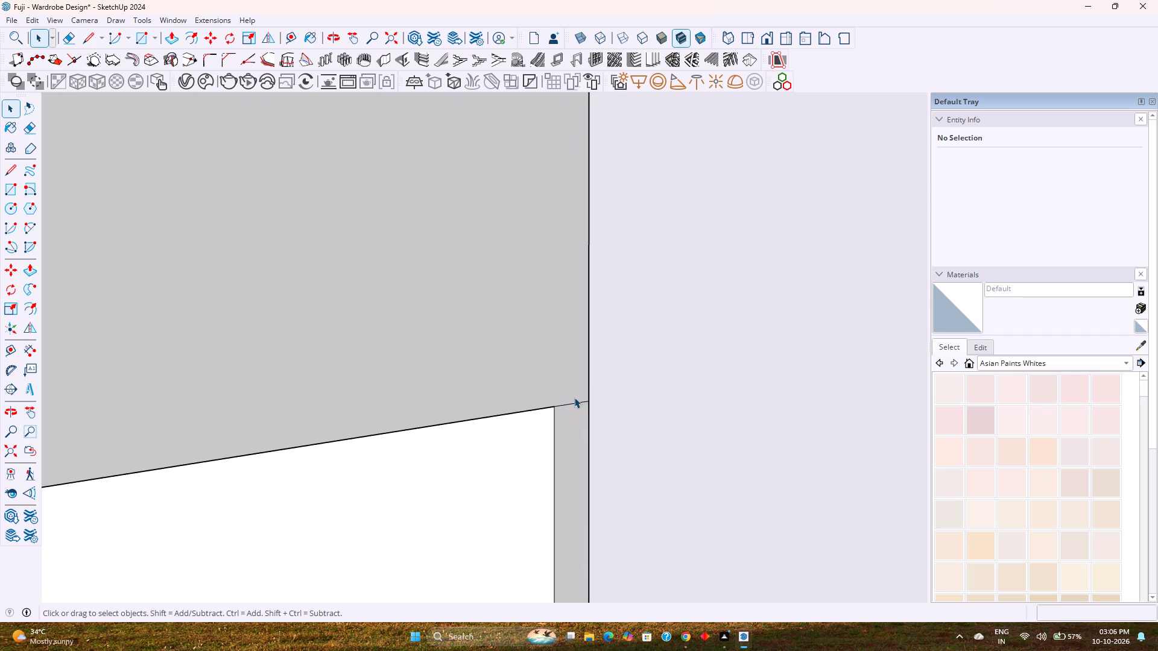
pyautogui.press('e')
pyautogui.click(578, 406)
pyautogui.click(578, 406)
pyautogui.click(577, 403)
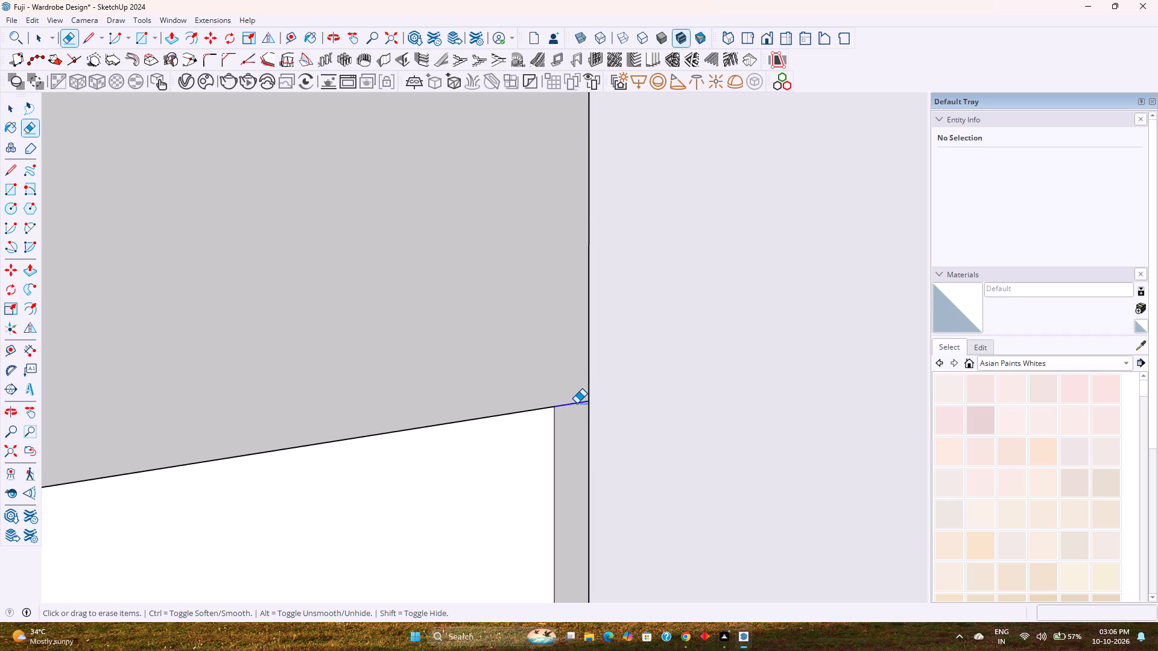
pyautogui.press('space')
pyautogui.scroll(-9, 376, 415)
pyautogui.moveTo(376, 418); pyautogui.dragTo(432, 410, button='middle')
pyautogui.scroll(-2, 431, 406)
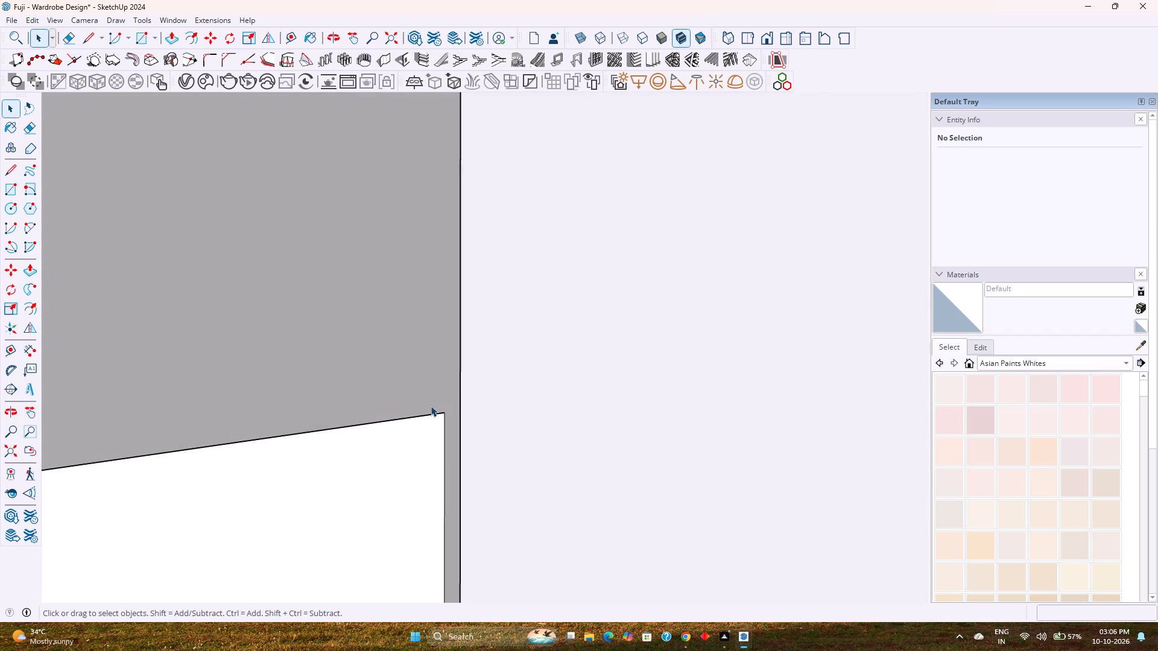
pyautogui.scroll(-8, 431, 406)
# Push the upper box's front frame face back 1".
pyautogui.click(7, 454)
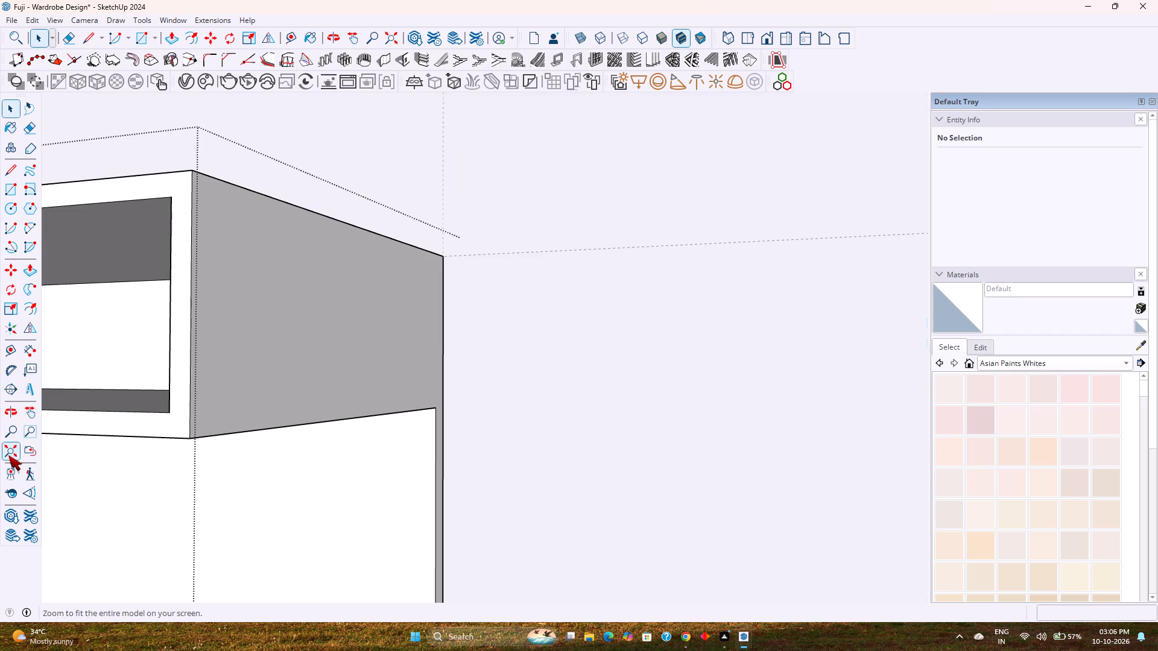
pyautogui.moveTo(347, 431); pyautogui.dragTo(395, 438, button='middle')
pyautogui.scroll(4, 399, 401)
pyautogui.moveTo(340, 441); pyautogui.dragTo(349, 441, button='middle')
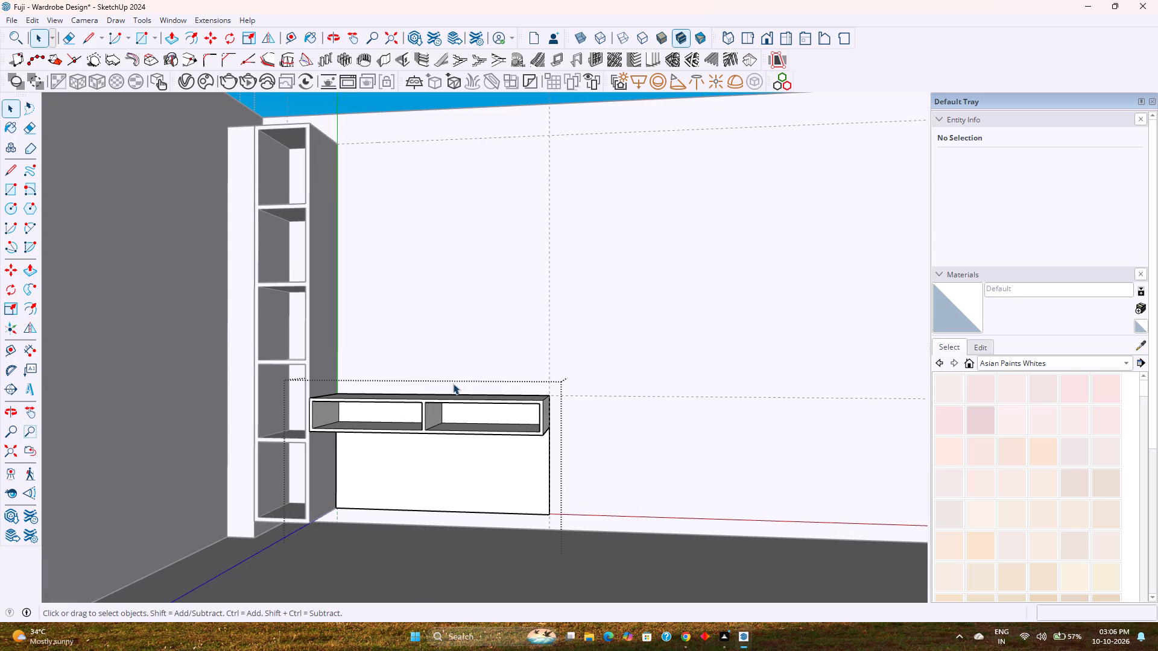
pyautogui.scroll(9, 437, 407)
pyautogui.moveTo(375, 418); pyautogui.dragTo(426, 472, button='middle')
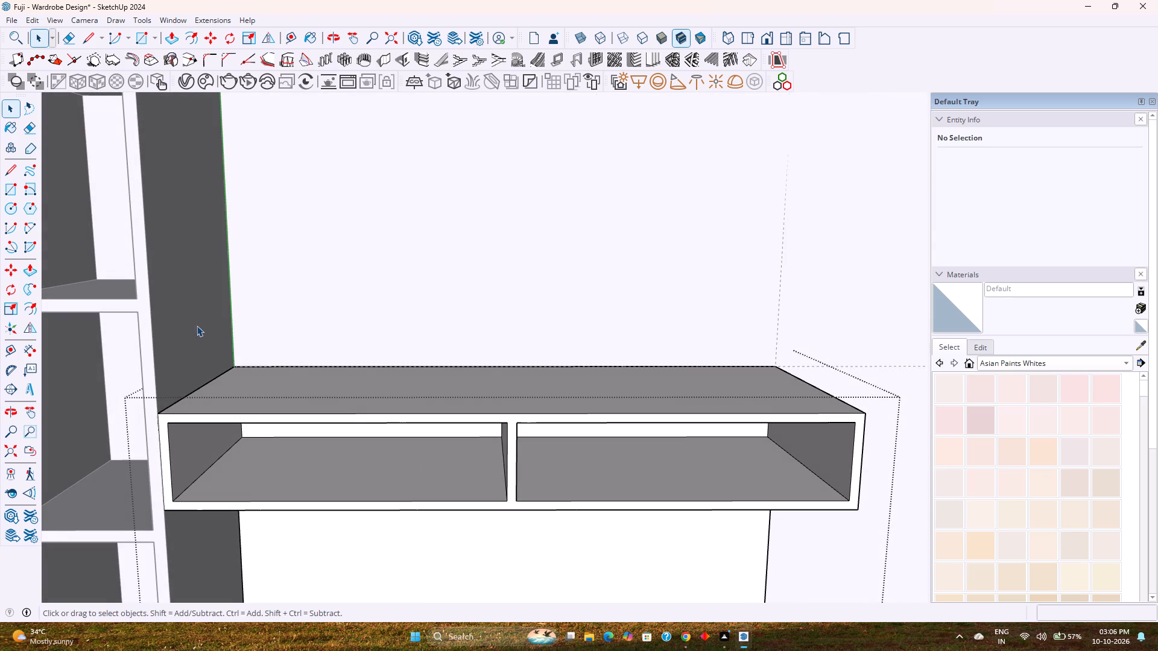
pyautogui.moveTo(278, 461); pyautogui.dragTo(52, 476, button='middle')
pyautogui.press('p')
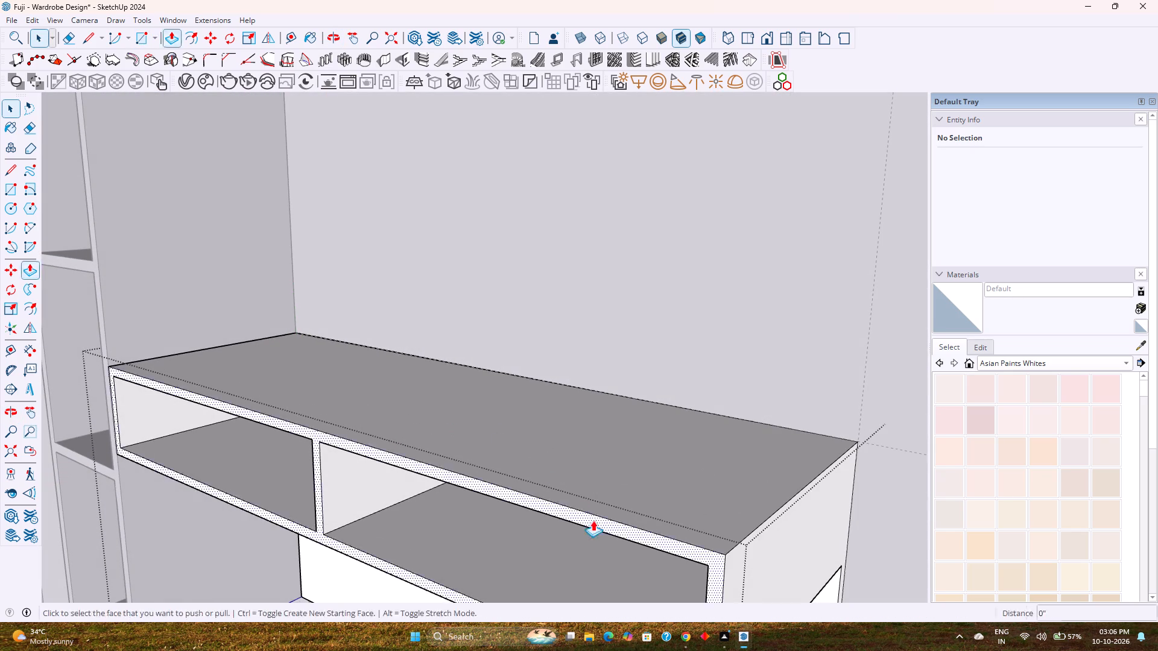
pyautogui.click(600, 522)
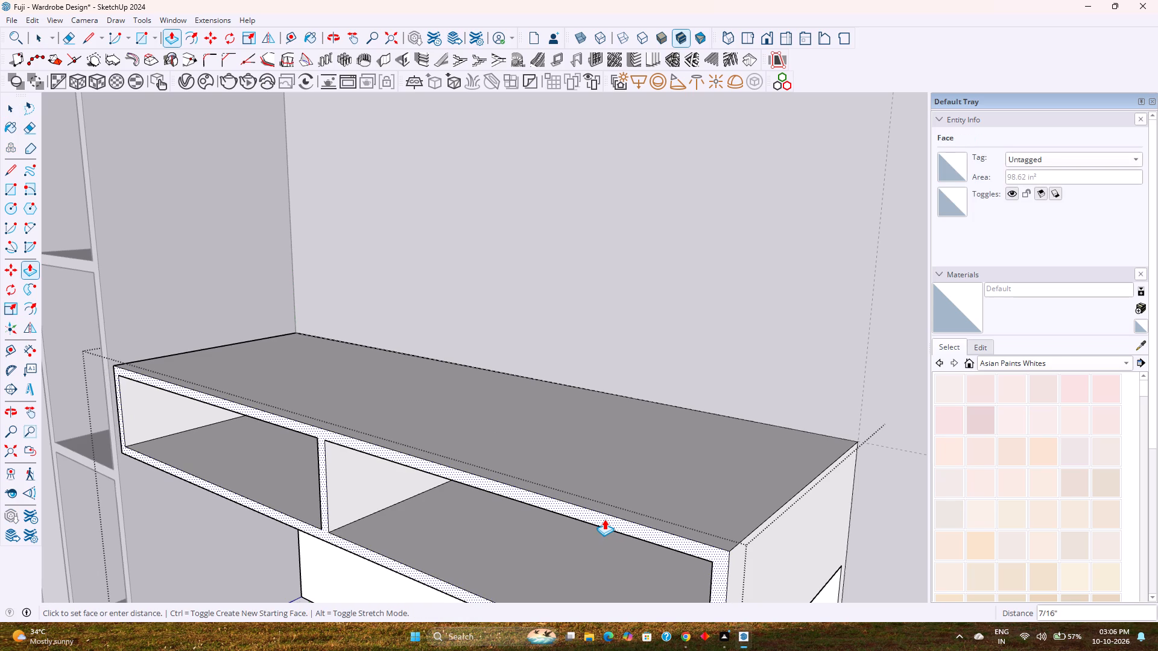
pyautogui.press('1')
pyautogui.press('Return')
pyautogui.press('space')
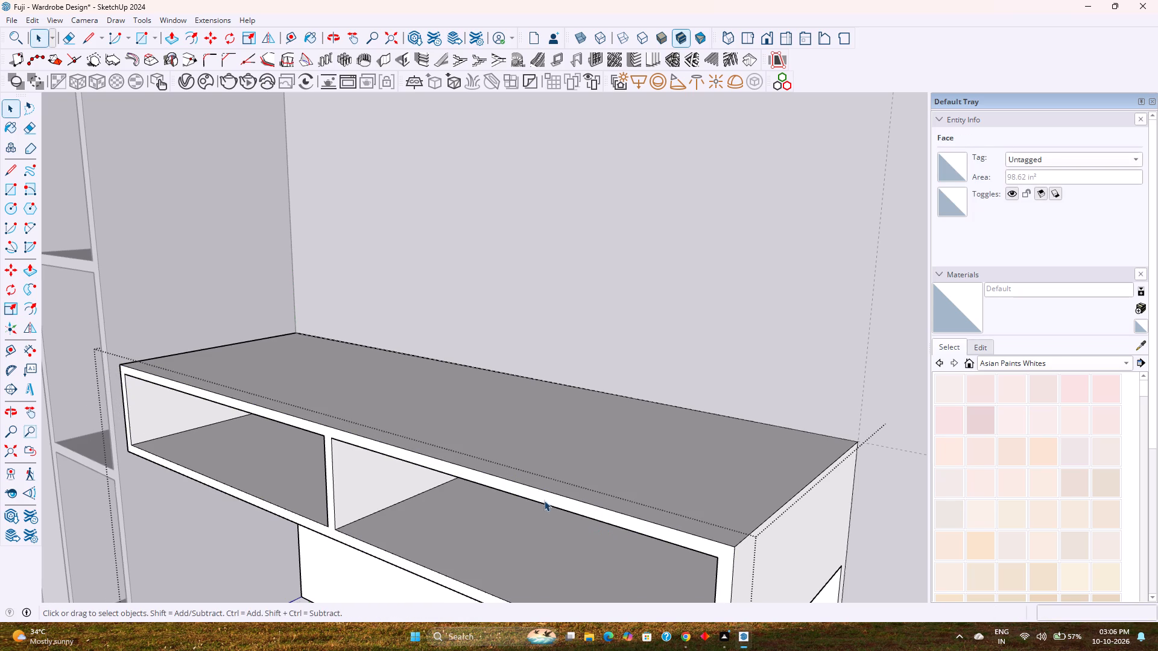
# Draw a rectangle about 2' 2 7/8" by 6 1/2" covering the compartment opening next to the shelved box.
pyautogui.moveTo(392, 486); pyautogui.dragTo(449, 440, button='middle')
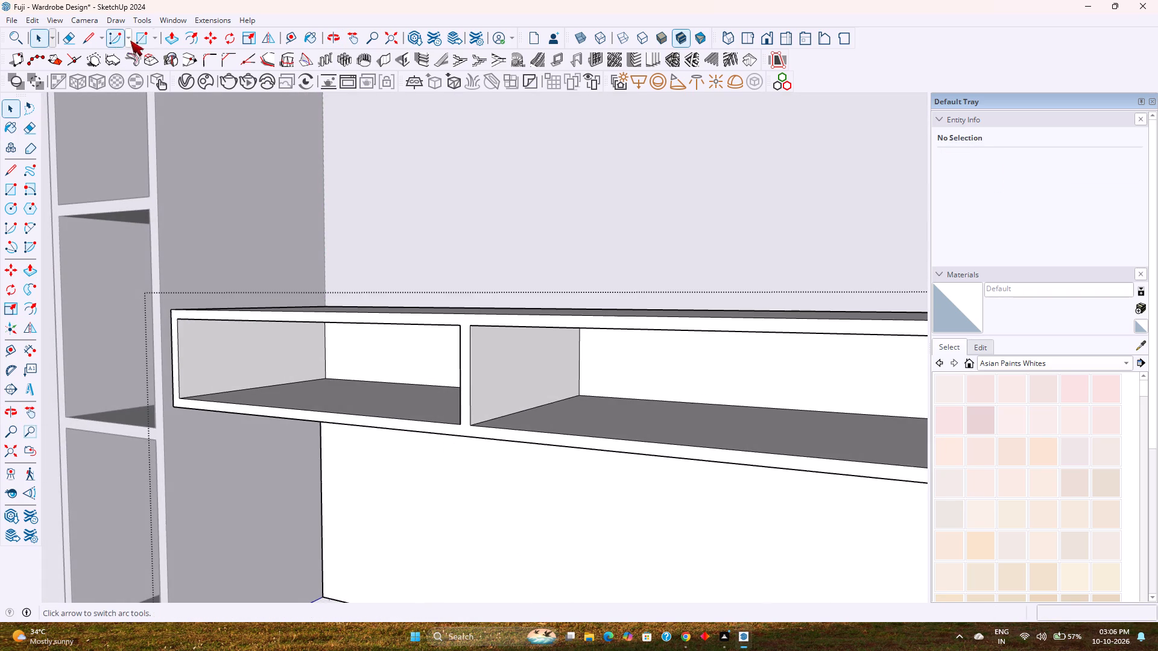
pyautogui.click(138, 38)
pyautogui.click(176, 322)
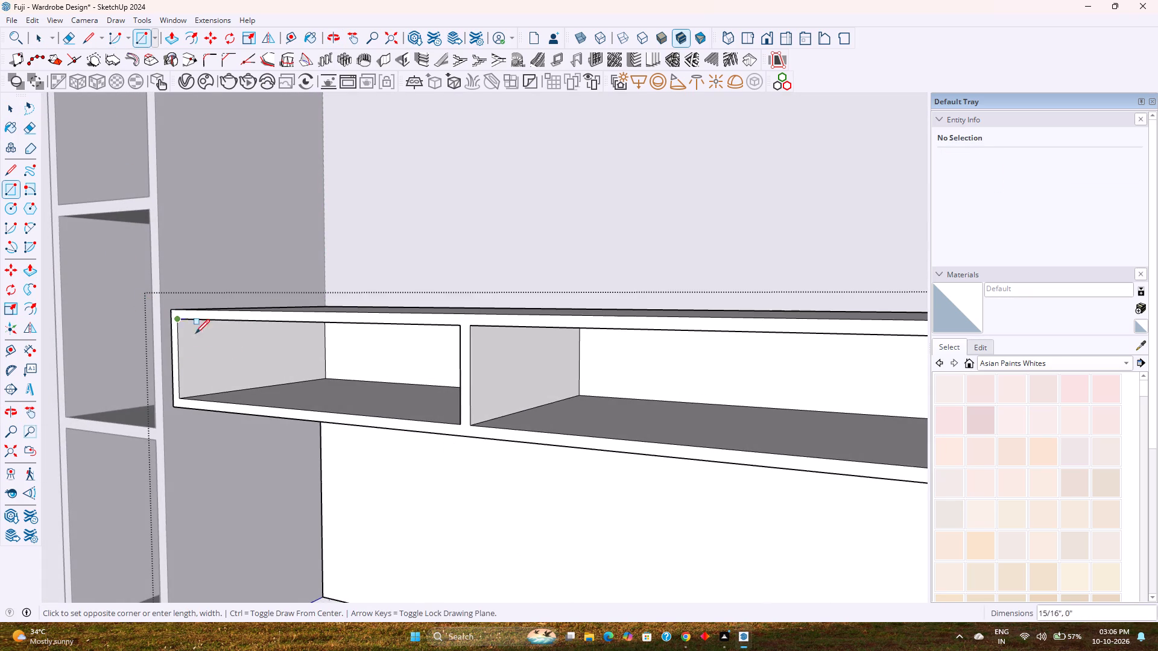
pyautogui.click(463, 421)
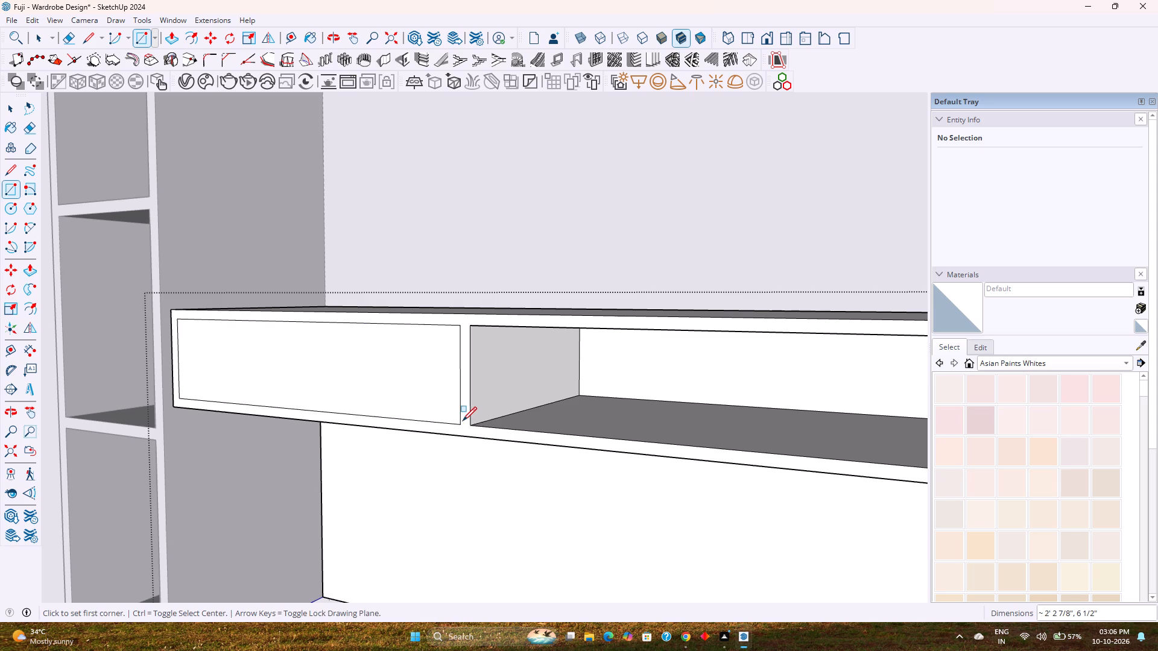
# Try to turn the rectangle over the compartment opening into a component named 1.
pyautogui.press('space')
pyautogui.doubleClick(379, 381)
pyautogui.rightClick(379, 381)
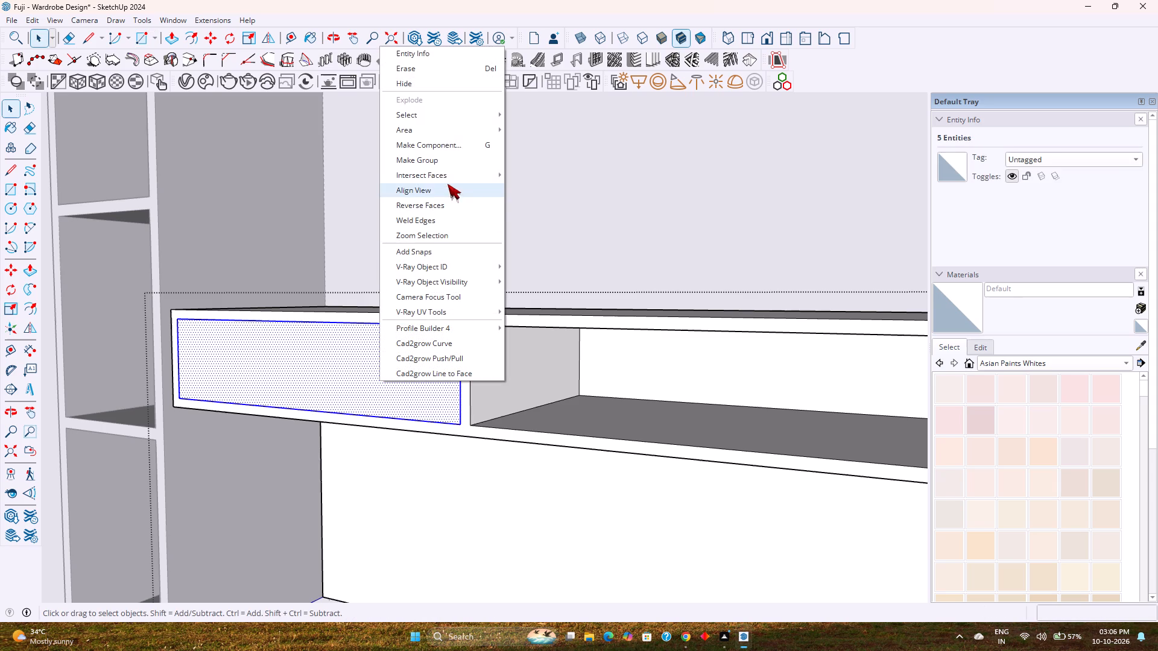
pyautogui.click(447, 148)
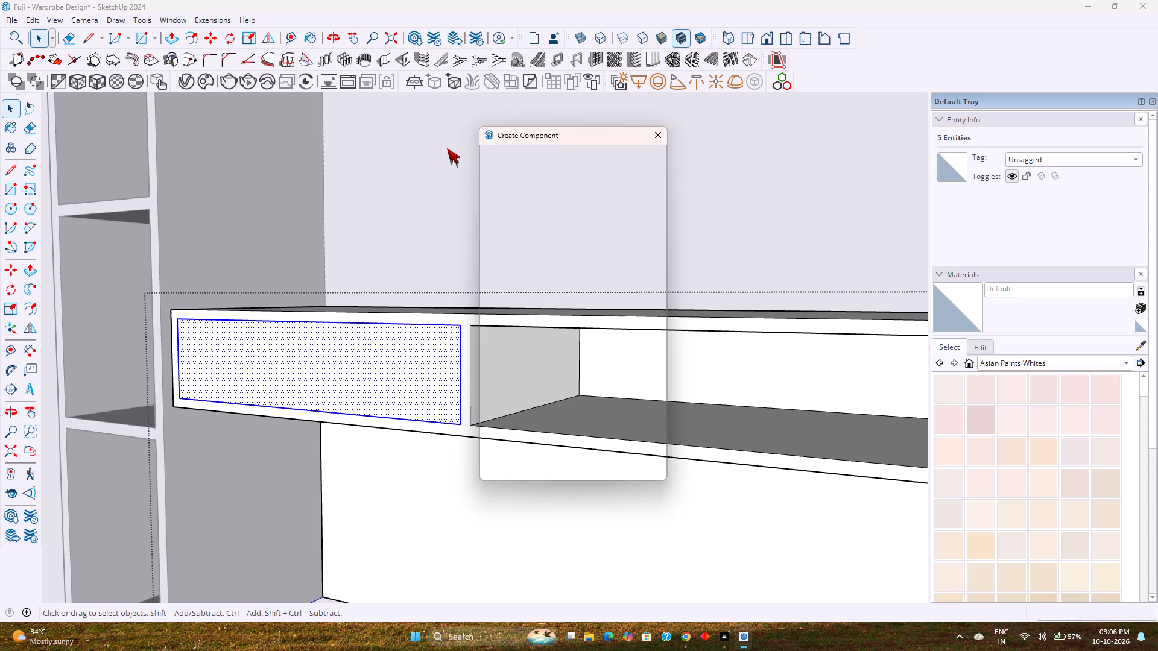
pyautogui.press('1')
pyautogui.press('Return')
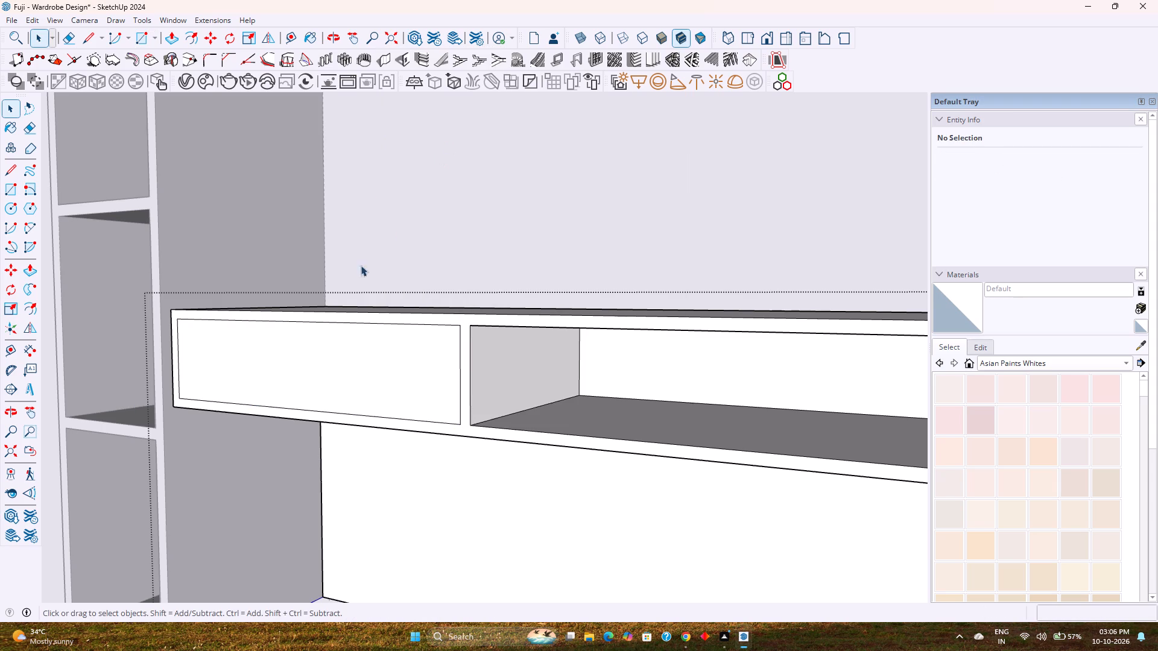
# Group the rectangle over the compartment opening and convert it to a component named 1, replacing the existing definition.
pyautogui.doubleClick(370, 357)
pyautogui.rightClick(370, 357)
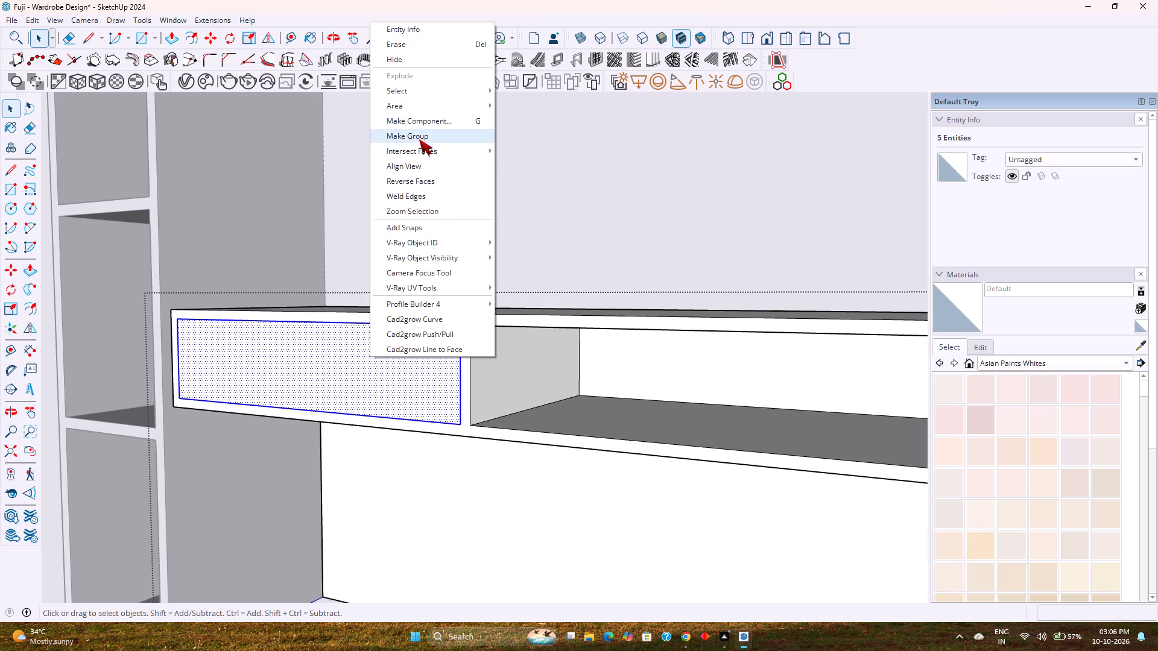
pyautogui.click(419, 139)
pyautogui.rightClick(370, 336)
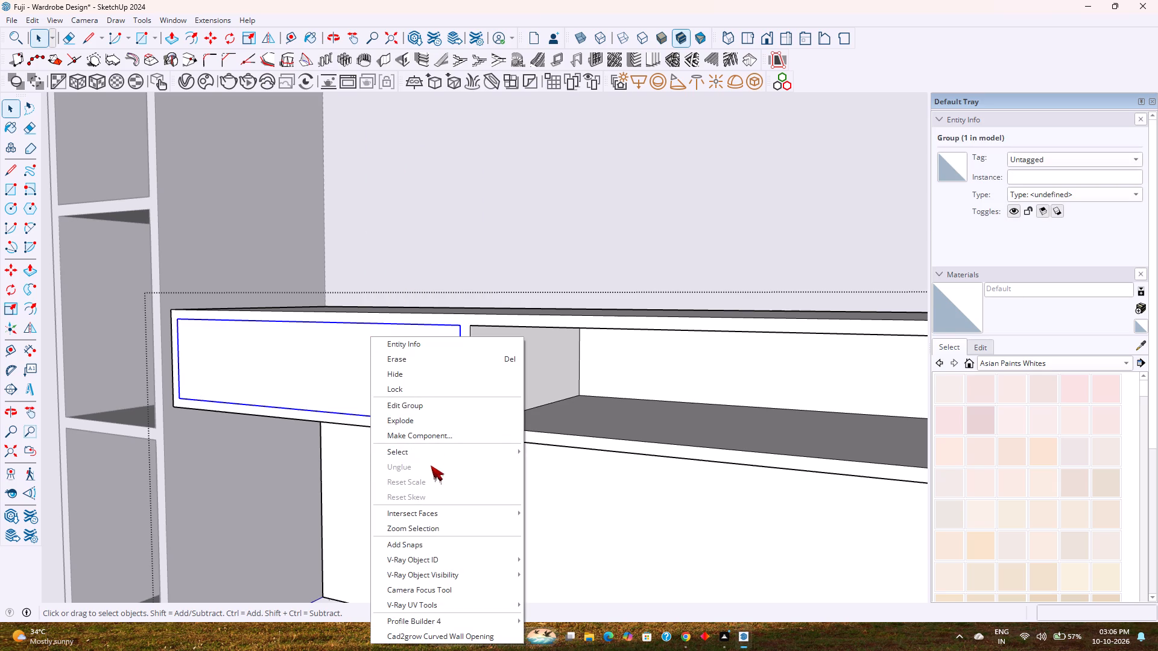
pyautogui.click(430, 439)
pyautogui.press('1')
pyautogui.press('Return')
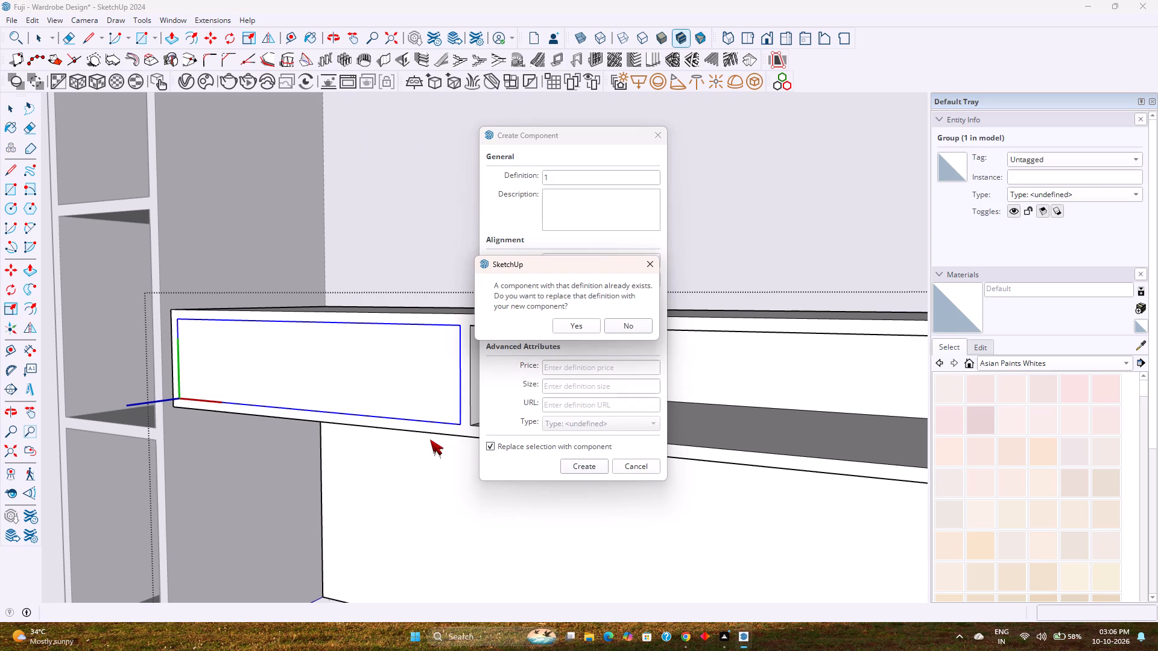
pyautogui.click(561, 326)
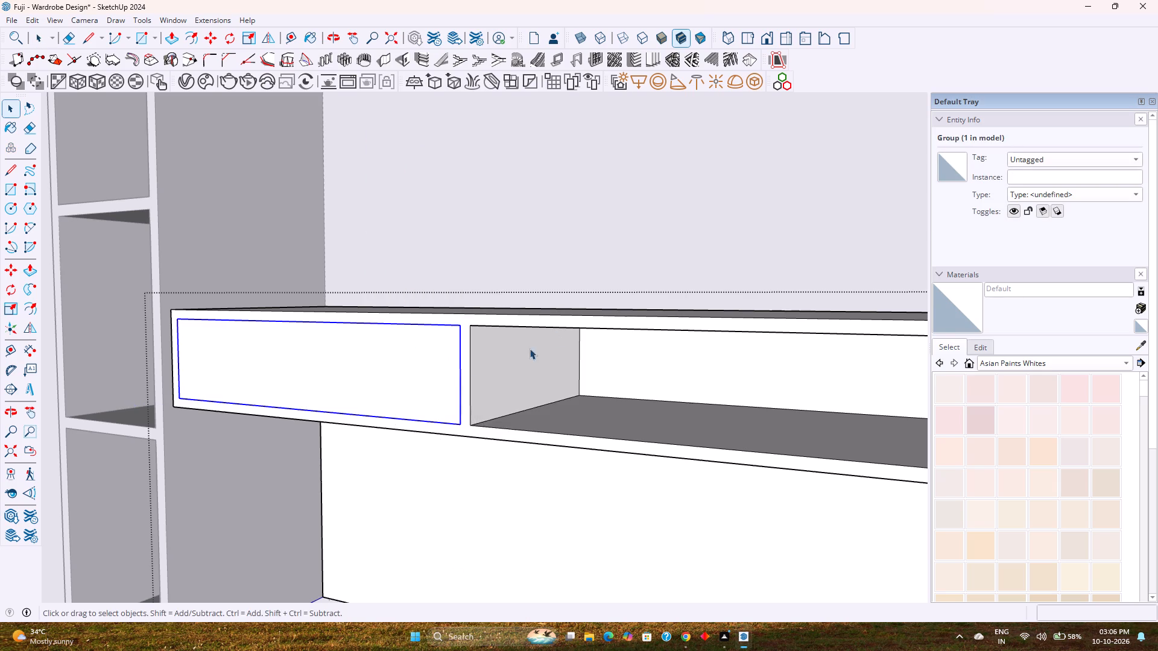
# Copy the front panel component onto the second compartment, aligning its upper corner with that opening's corner beside the partition.
pyautogui.moveTo(435, 366); pyautogui.dragTo(568, 403, button='middle')
pyautogui.keyDown('shift'); pyautogui.moveTo(586, 385); pyautogui.dragTo(409, 335, button='middle'); pyautogui.keyUp('shift')
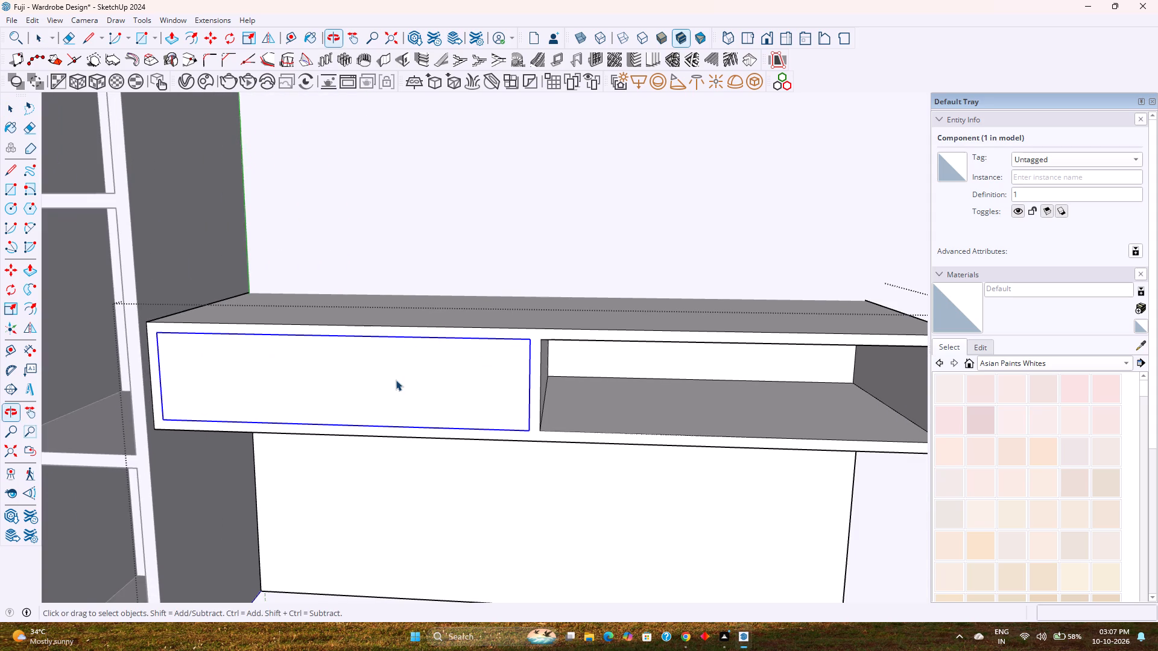
pyautogui.press('m')
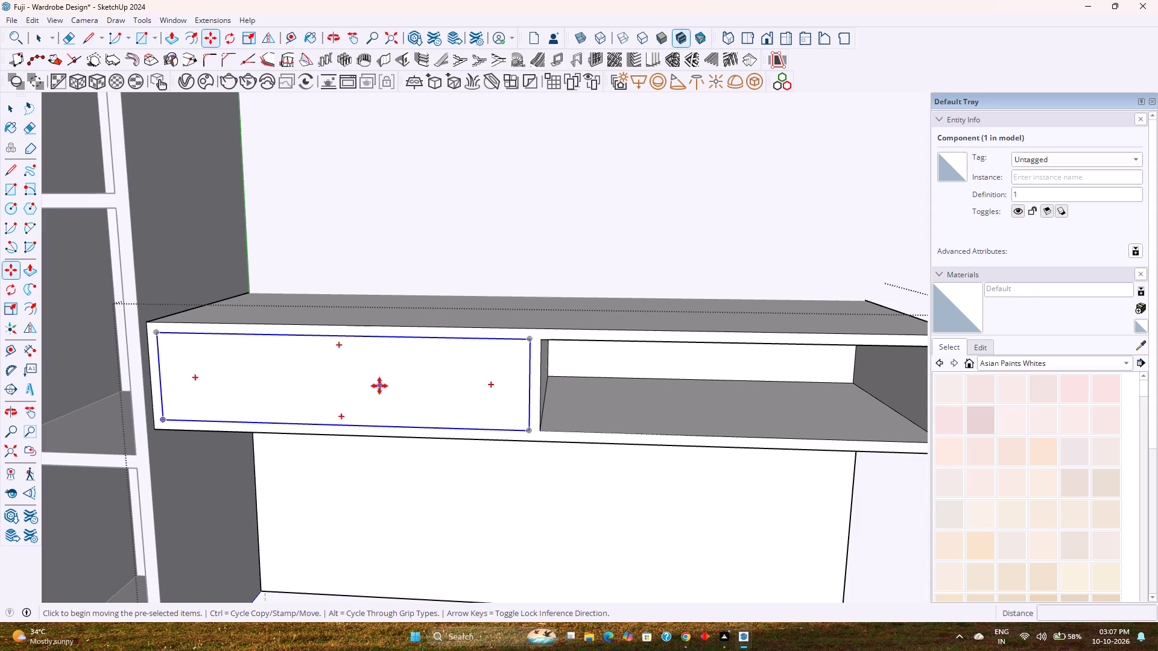
pyautogui.click(157, 333)
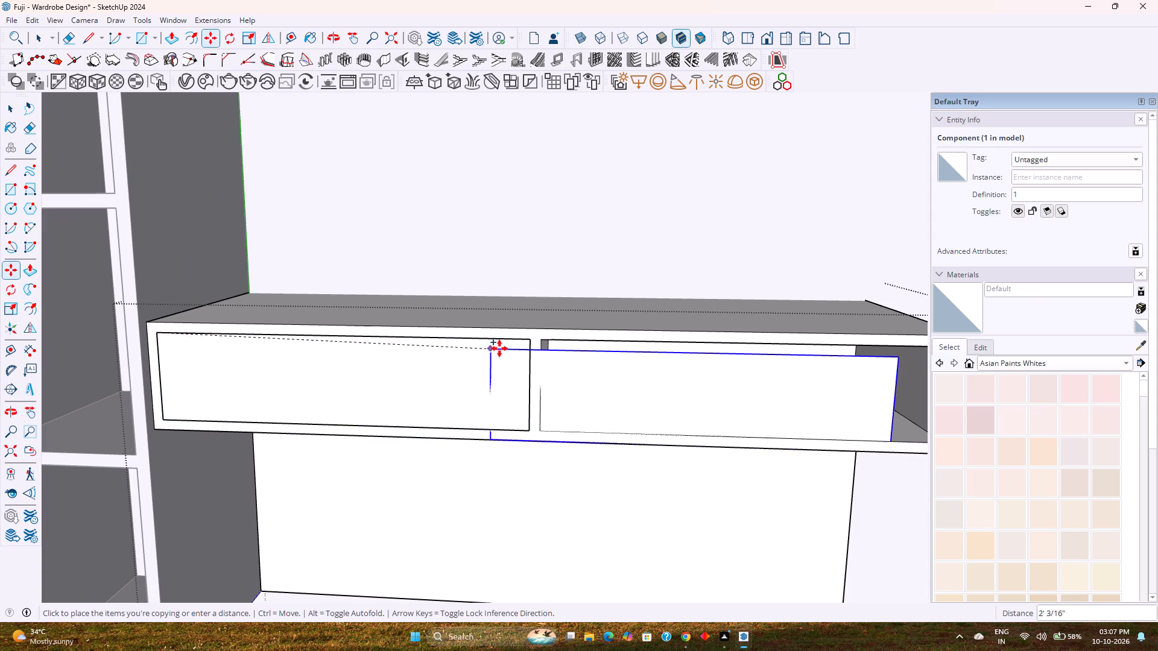
pyautogui.click(542, 341)
pyautogui.scroll(-2, 537, 404)
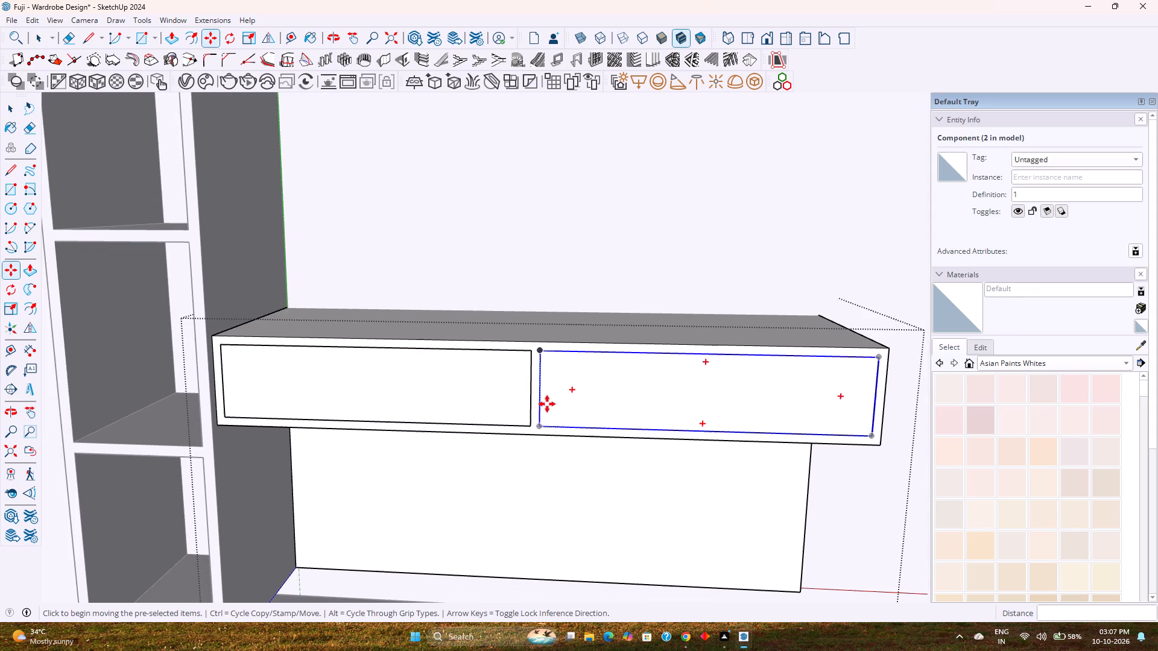
# Scale the copied front panel's width so its outer edge meets the edge of the second compartment opening.
pyautogui.keyDown('shift'); pyautogui.moveTo(551, 404); pyautogui.dragTo(296, 391, button='middle'); pyautogui.keyUp('shift')
pyautogui.scroll(12, 617, 392)
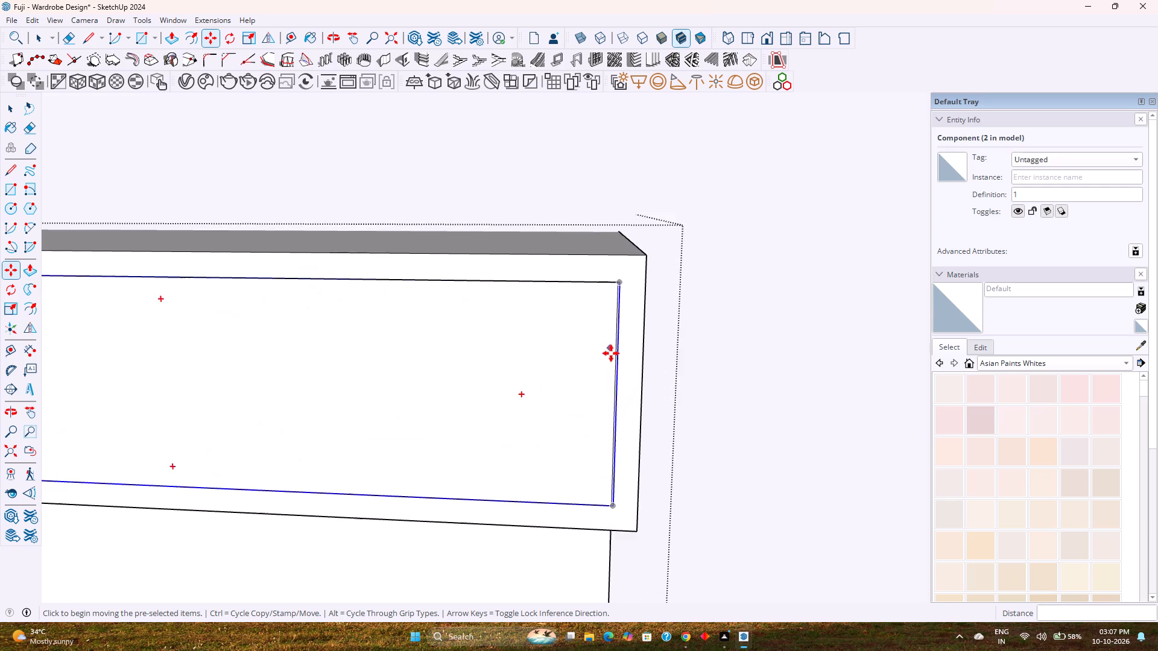
pyautogui.scroll(12, 611, 353)
pyautogui.press('s')
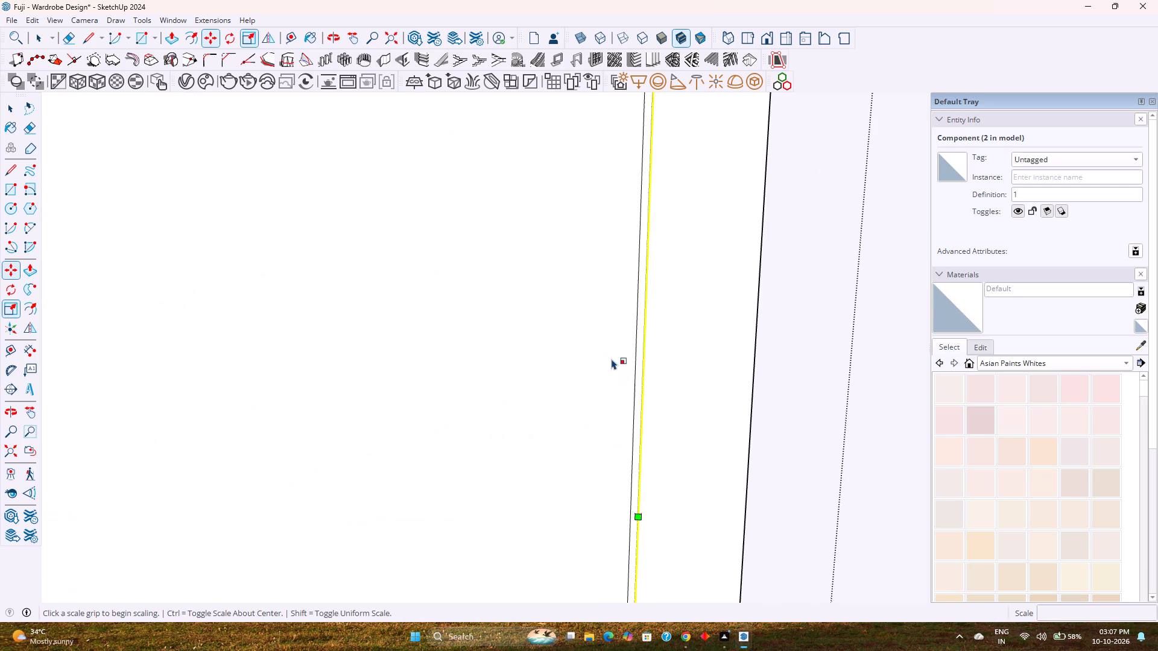
pyautogui.click(638, 518)
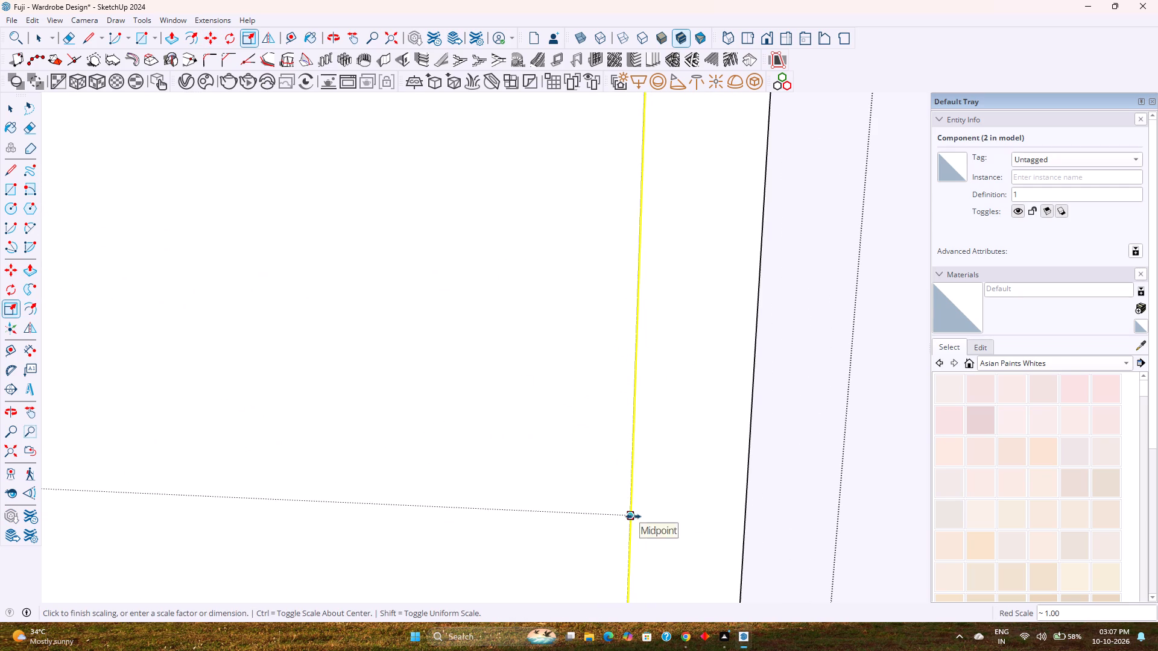
pyautogui.click(633, 517)
pyautogui.scroll(-19, 558, 474)
pyautogui.keyDown('shift'); pyautogui.moveTo(528, 444); pyautogui.dragTo(624, 398, button='middle'); pyautogui.keyUp('shift')
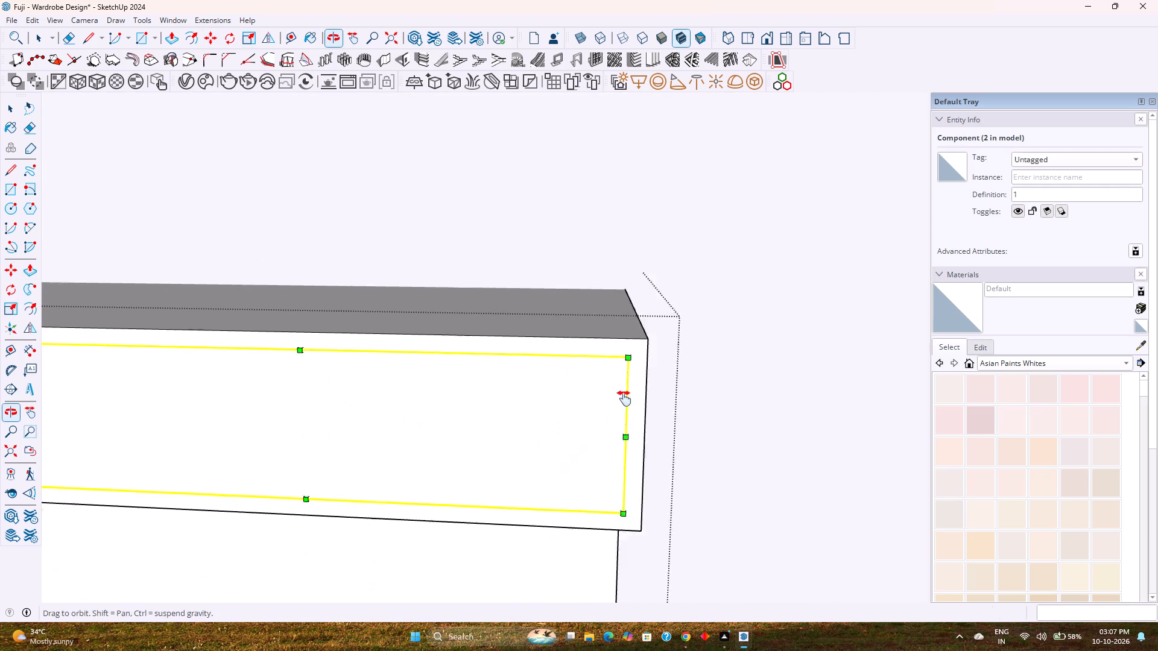
pyautogui.keyDown('shift'); pyautogui.moveTo(624, 398); pyautogui.dragTo(651, 396, button='middle'); pyautogui.keyUp('shift')
pyautogui.keyDown('shift'); pyautogui.scroll(-7, 652, 396); pyautogui.keyUp('shift')
pyautogui.press('space')
pyautogui.keyDown('shift'); pyautogui.moveTo(347, 391); pyautogui.dragTo(352, 391, button='middle'); pyautogui.keyUp('shift')
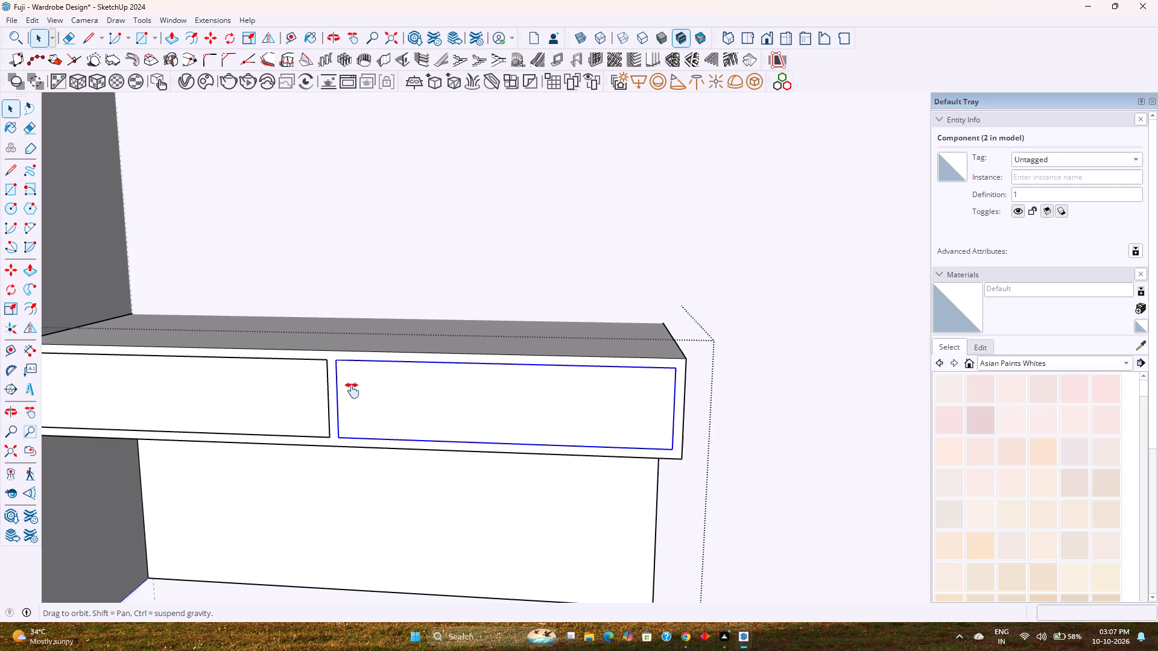
pyautogui.keyDown('shift'); pyautogui.moveTo(352, 391); pyautogui.dragTo(603, 380, button='middle'); pyautogui.keyUp('shift')
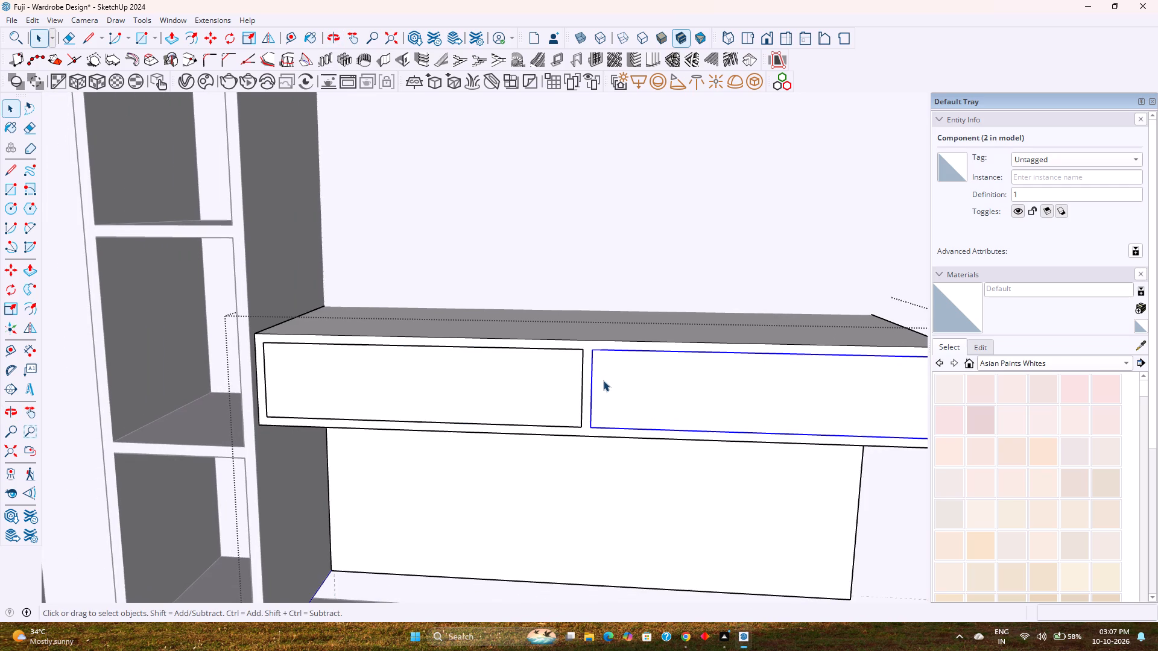
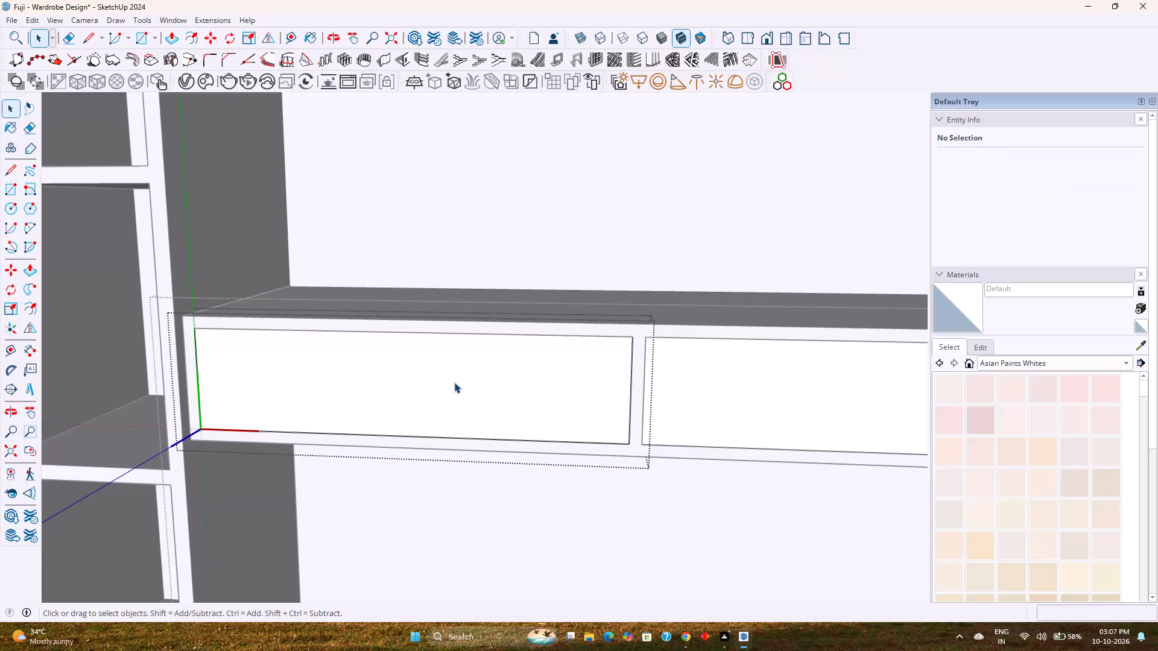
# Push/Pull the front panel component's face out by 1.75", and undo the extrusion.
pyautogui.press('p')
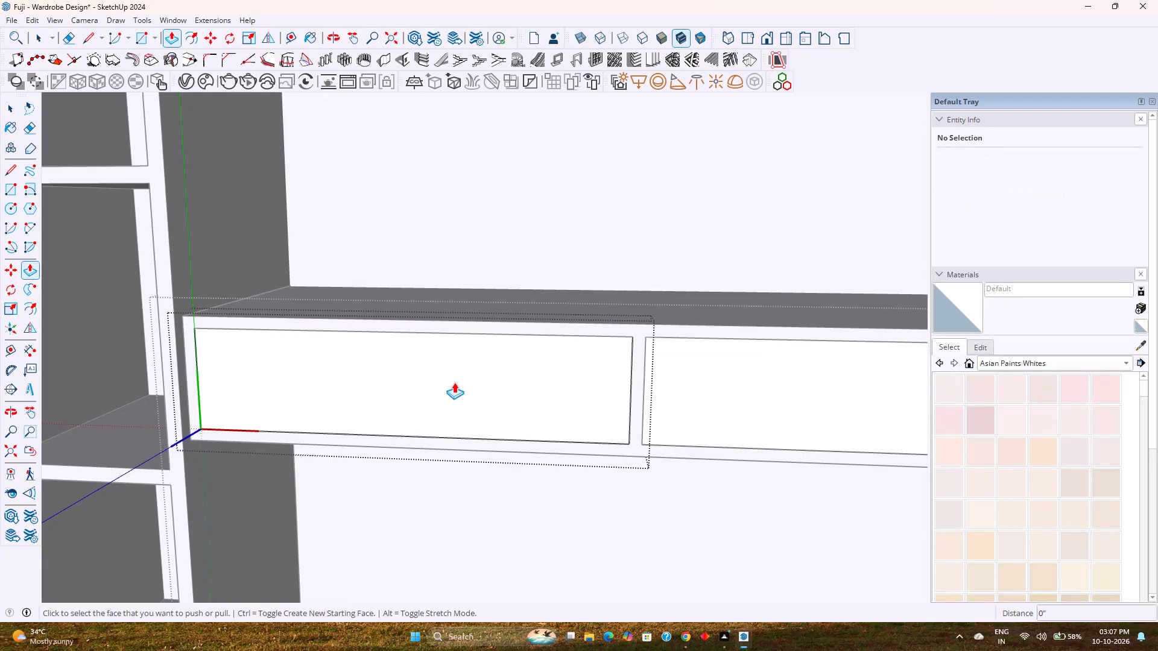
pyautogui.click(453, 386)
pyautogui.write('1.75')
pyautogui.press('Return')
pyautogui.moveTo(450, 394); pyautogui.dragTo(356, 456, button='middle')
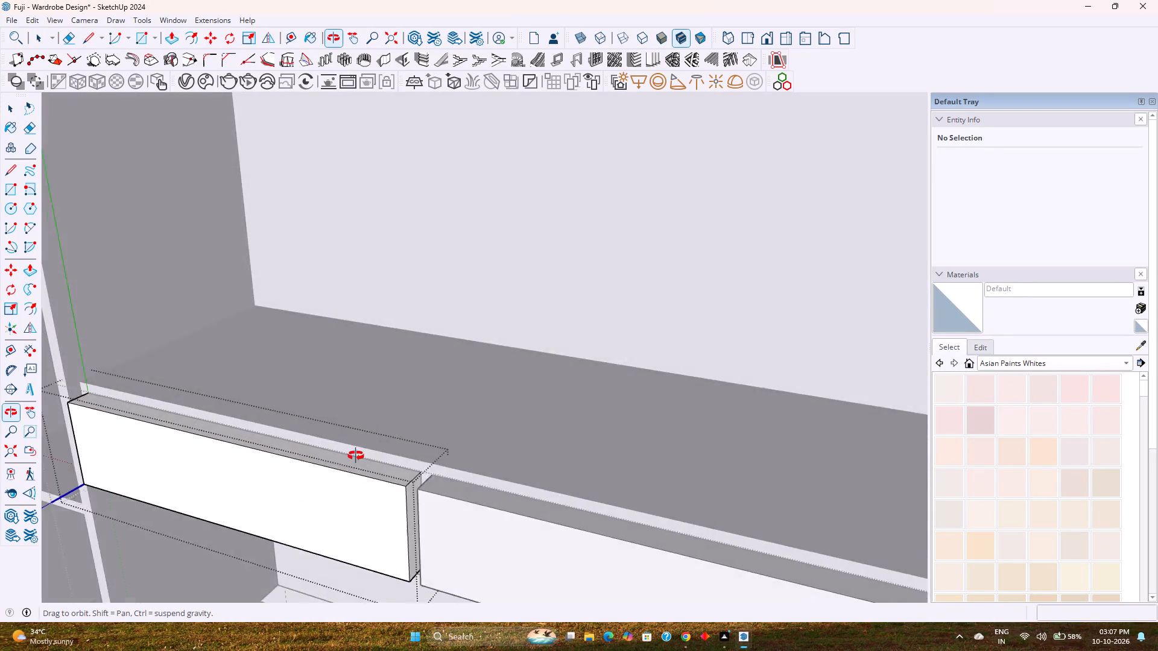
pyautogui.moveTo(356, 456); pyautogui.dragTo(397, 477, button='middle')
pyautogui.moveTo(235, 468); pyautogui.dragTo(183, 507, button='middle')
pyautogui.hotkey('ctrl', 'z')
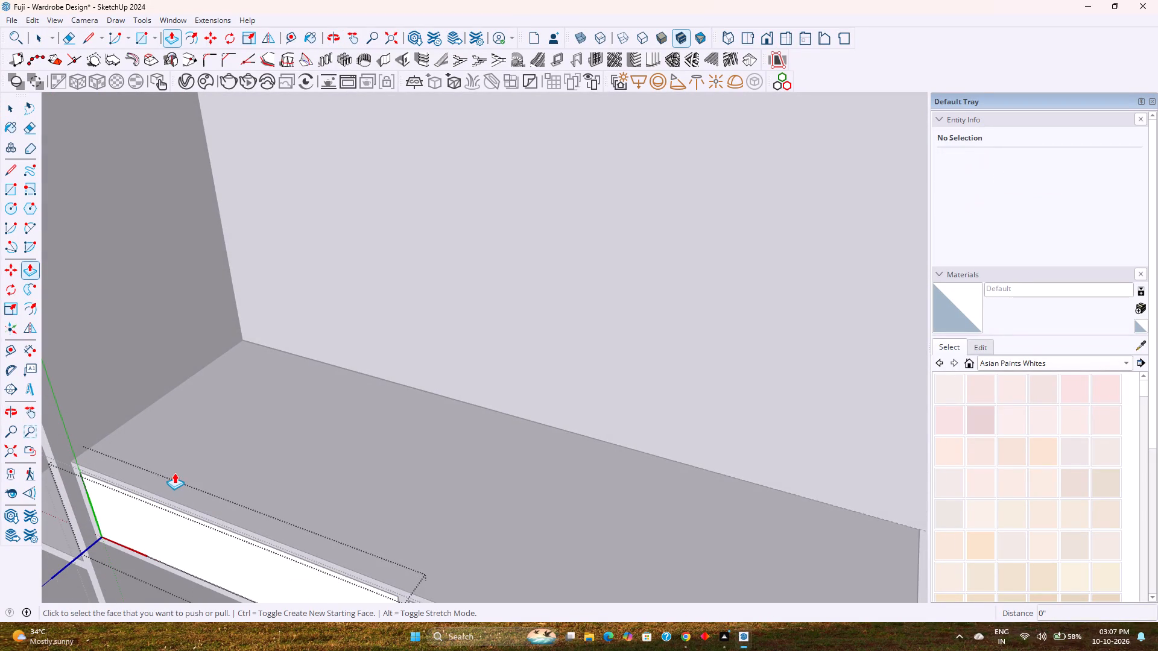
# Push/Pull the front panel component's face out to a 0.75" thickness.
pyautogui.click(140, 508)
pyautogui.write('0.75')
pyautogui.press('Return')
# Push/Pull the panel's top edge face up by 0.5" to overlap the box's top board.
pyautogui.moveTo(131, 511); pyautogui.dragTo(289, 488, button='middle')
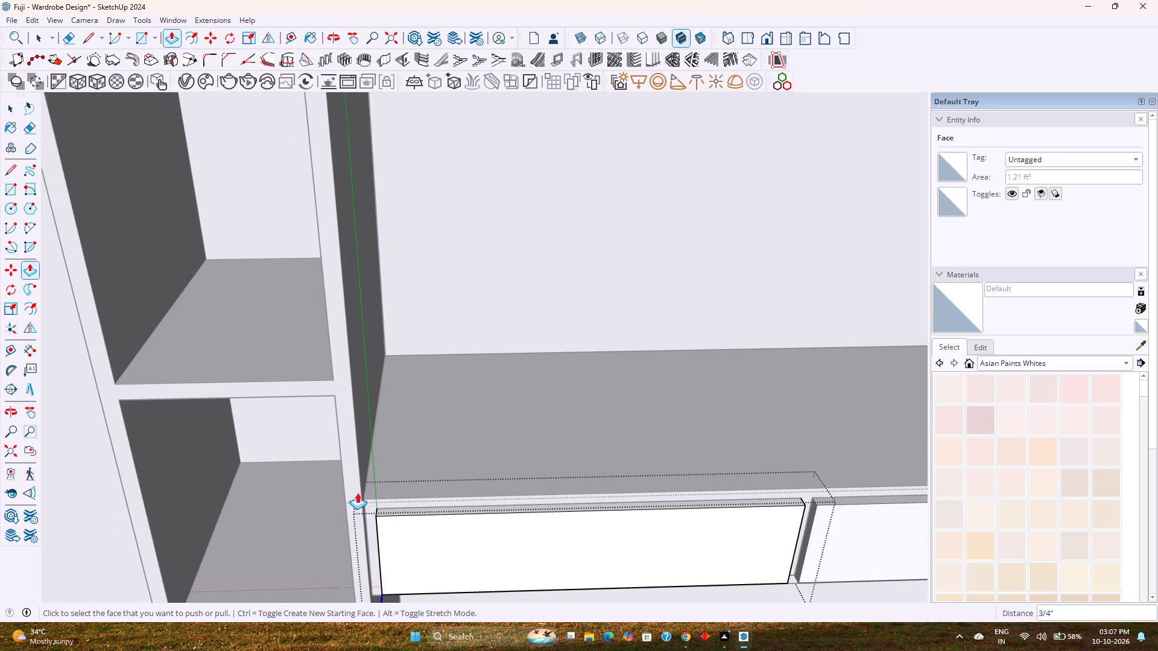
pyautogui.scroll(3, 405, 494)
pyautogui.keyDown('shift'); pyautogui.moveTo(420, 509); pyautogui.dragTo(409, 424, button='middle'); pyautogui.keyUp('shift')
pyautogui.scroll(1, 324, 485)
pyautogui.moveTo(324, 485); pyautogui.dragTo(552, 476, button='middle')
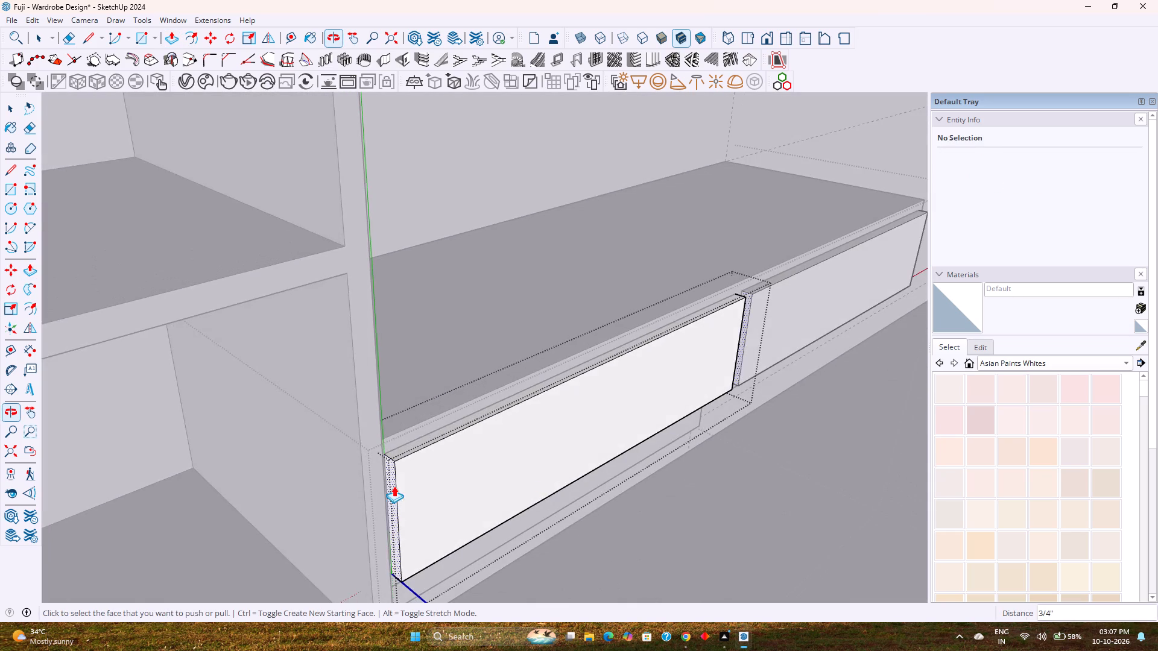
pyautogui.scroll(12, 397, 477)
pyautogui.click(403, 435)
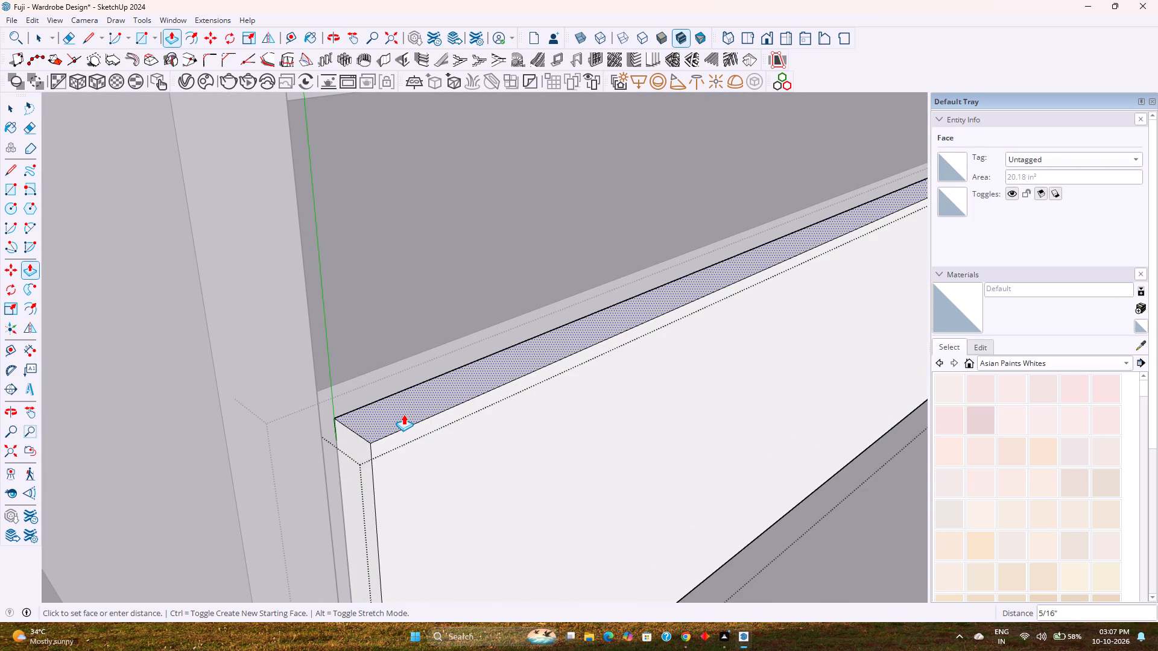
pyautogui.press('0')
pyautogui.press('.')
pyautogui.press('5')
pyautogui.press('Return')
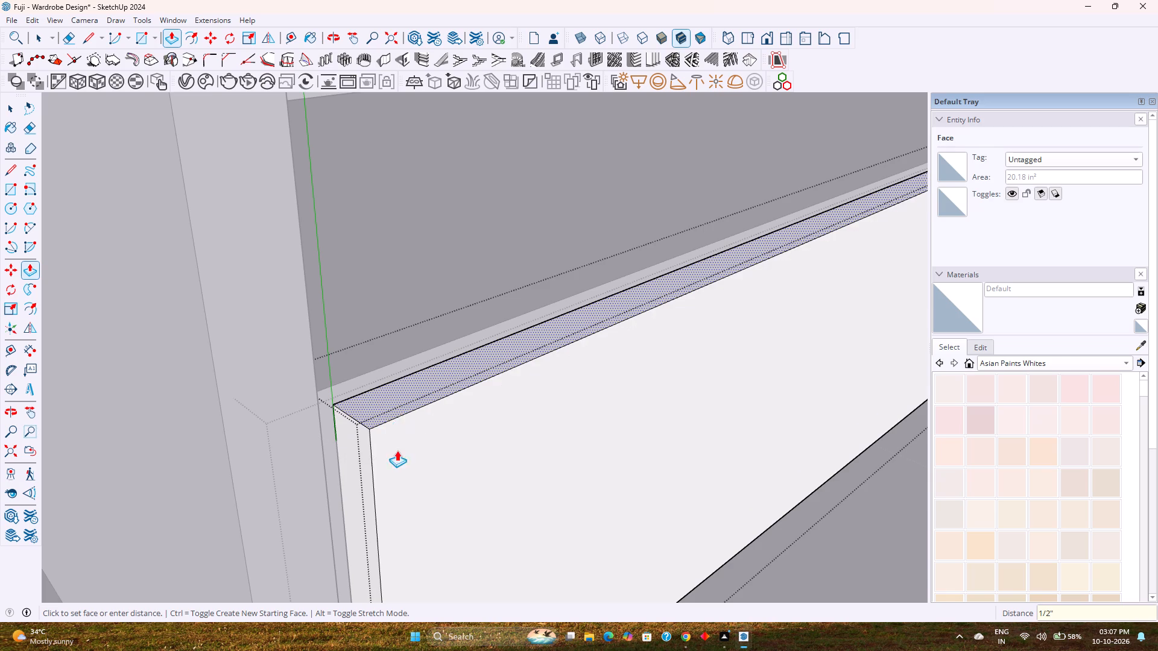
# Extend the panel's side edge next to the shelved box by the same 1/2" distance.
pyautogui.moveTo(397, 453); pyautogui.dragTo(323, 443, button='middle')
pyautogui.doubleClick(349, 444)
pyautogui.scroll(-2, 408, 444)
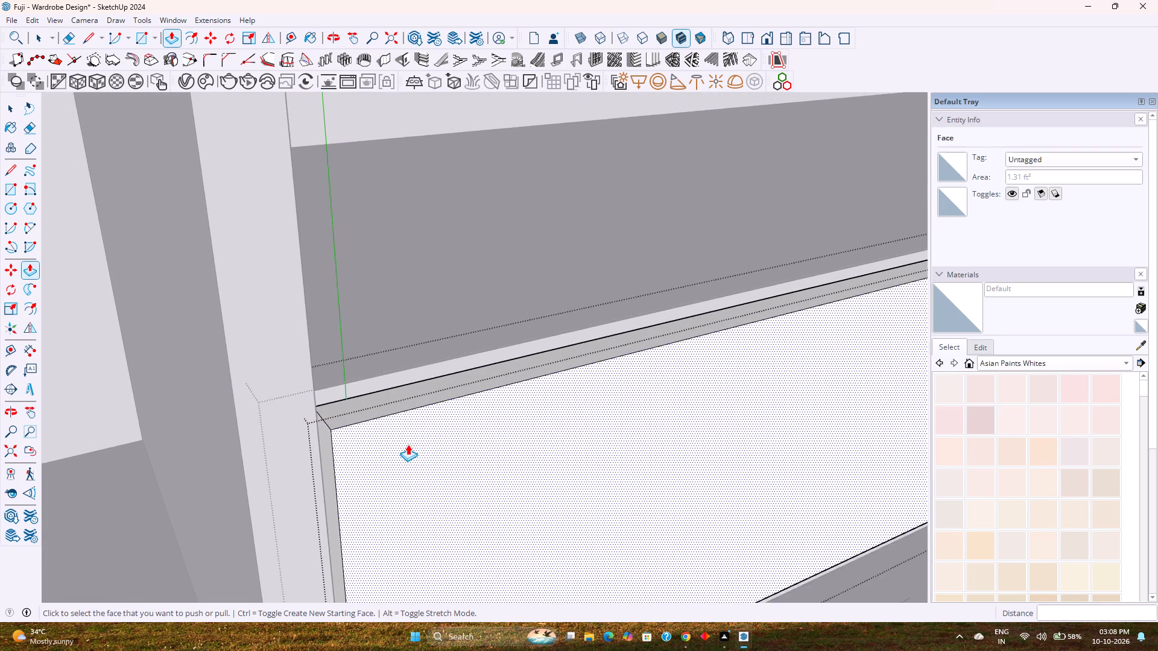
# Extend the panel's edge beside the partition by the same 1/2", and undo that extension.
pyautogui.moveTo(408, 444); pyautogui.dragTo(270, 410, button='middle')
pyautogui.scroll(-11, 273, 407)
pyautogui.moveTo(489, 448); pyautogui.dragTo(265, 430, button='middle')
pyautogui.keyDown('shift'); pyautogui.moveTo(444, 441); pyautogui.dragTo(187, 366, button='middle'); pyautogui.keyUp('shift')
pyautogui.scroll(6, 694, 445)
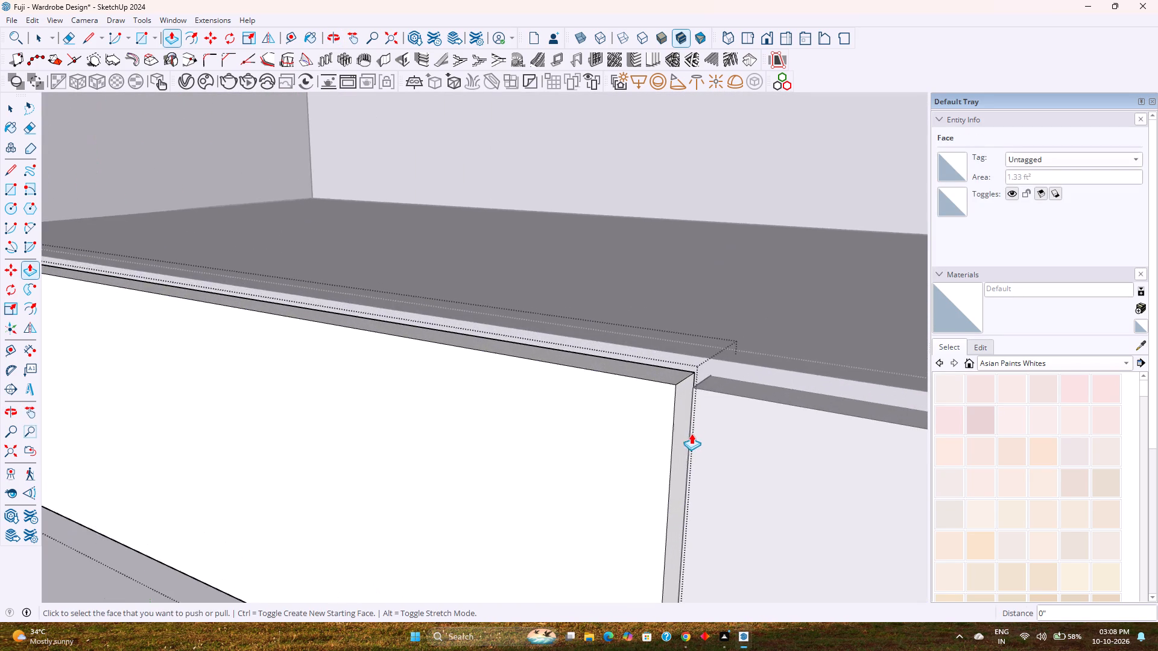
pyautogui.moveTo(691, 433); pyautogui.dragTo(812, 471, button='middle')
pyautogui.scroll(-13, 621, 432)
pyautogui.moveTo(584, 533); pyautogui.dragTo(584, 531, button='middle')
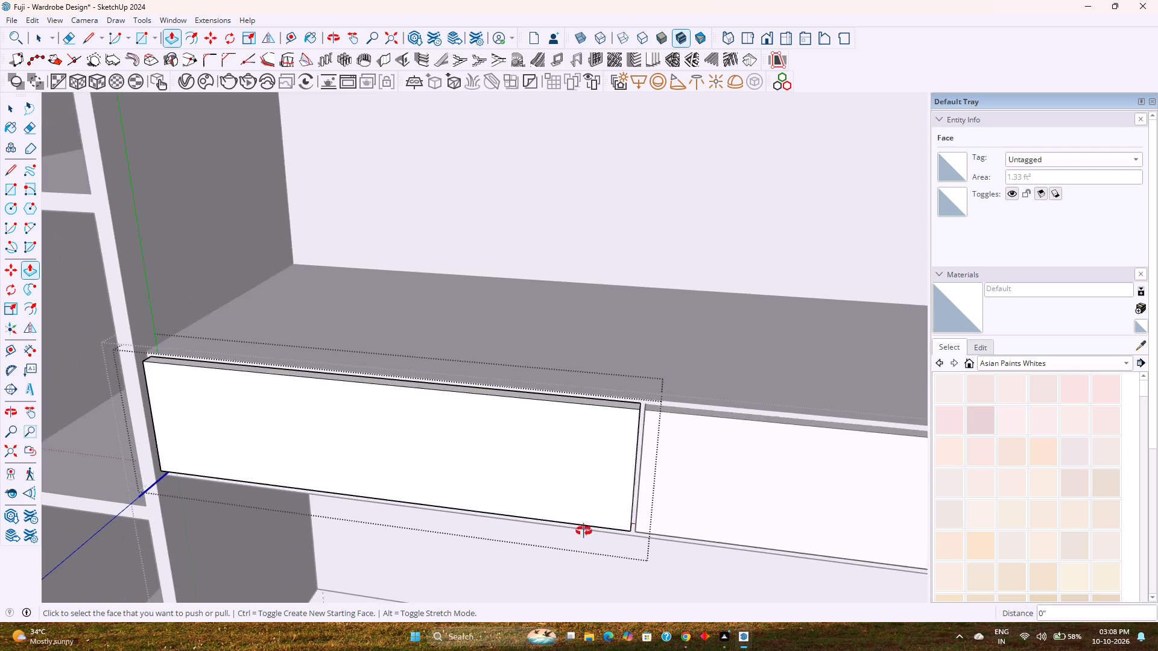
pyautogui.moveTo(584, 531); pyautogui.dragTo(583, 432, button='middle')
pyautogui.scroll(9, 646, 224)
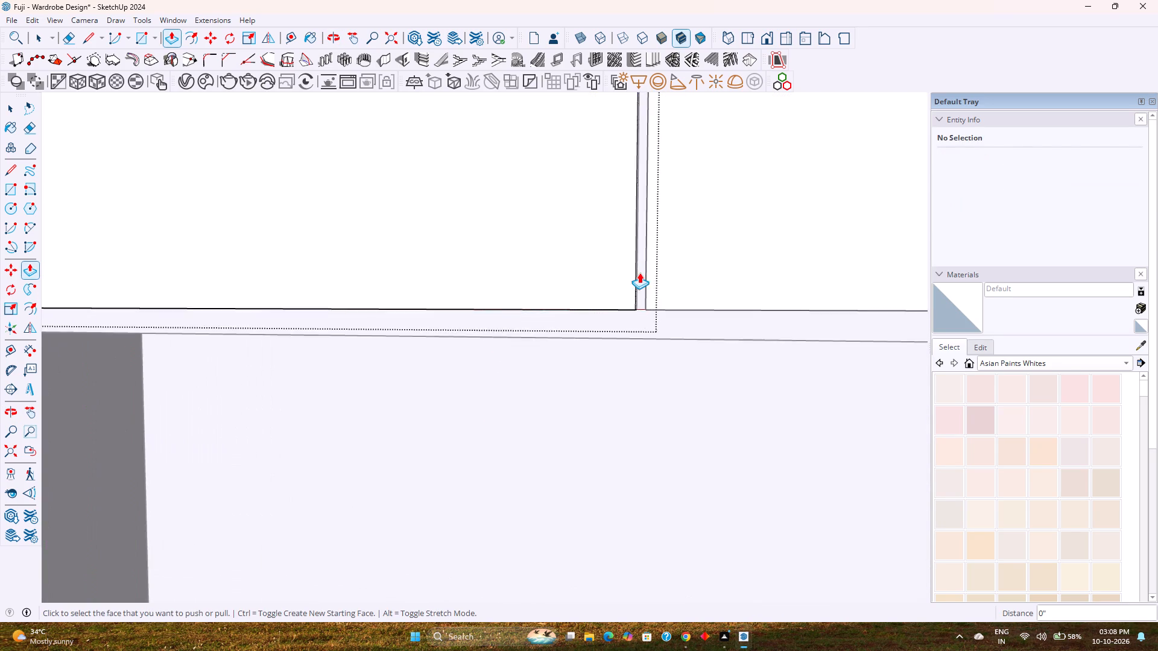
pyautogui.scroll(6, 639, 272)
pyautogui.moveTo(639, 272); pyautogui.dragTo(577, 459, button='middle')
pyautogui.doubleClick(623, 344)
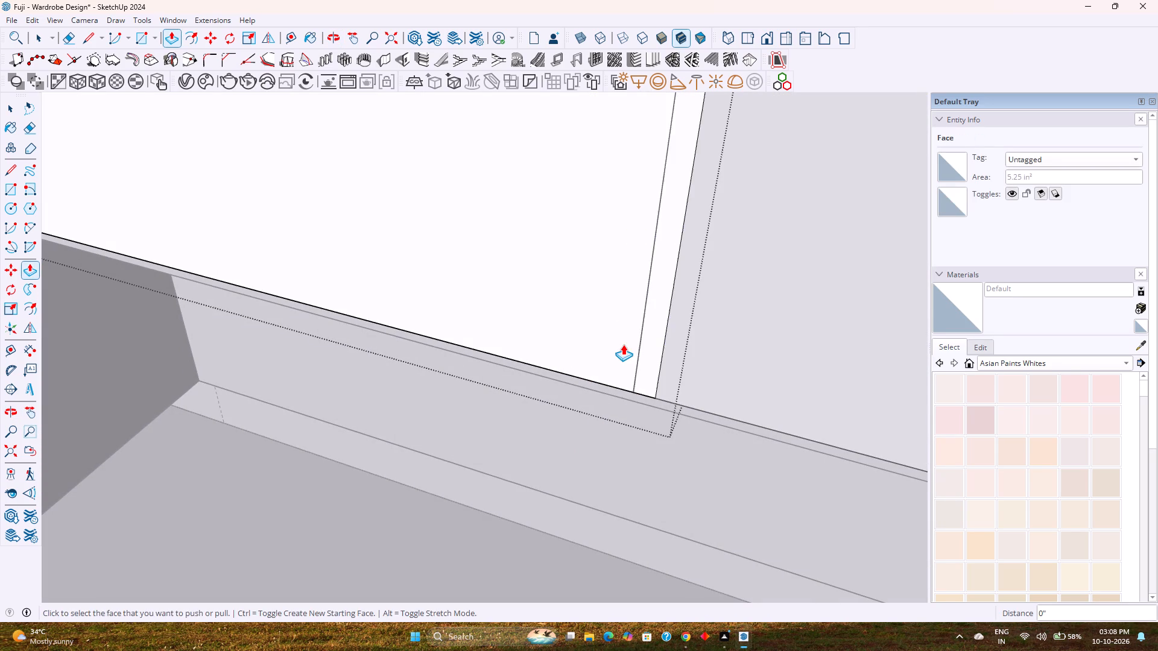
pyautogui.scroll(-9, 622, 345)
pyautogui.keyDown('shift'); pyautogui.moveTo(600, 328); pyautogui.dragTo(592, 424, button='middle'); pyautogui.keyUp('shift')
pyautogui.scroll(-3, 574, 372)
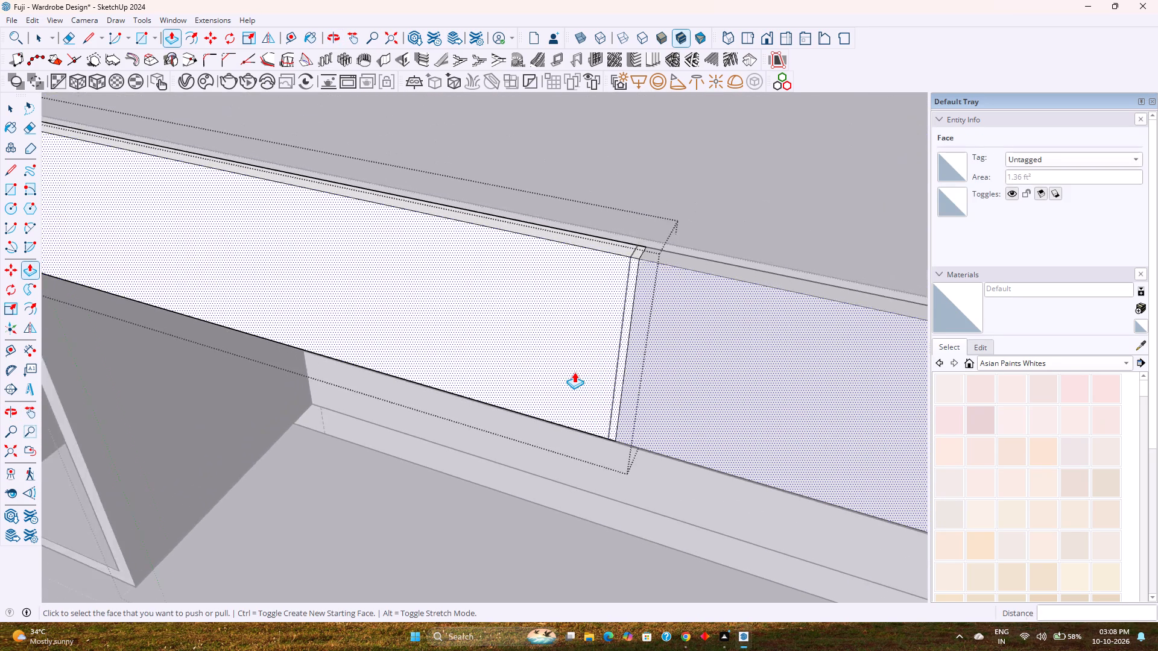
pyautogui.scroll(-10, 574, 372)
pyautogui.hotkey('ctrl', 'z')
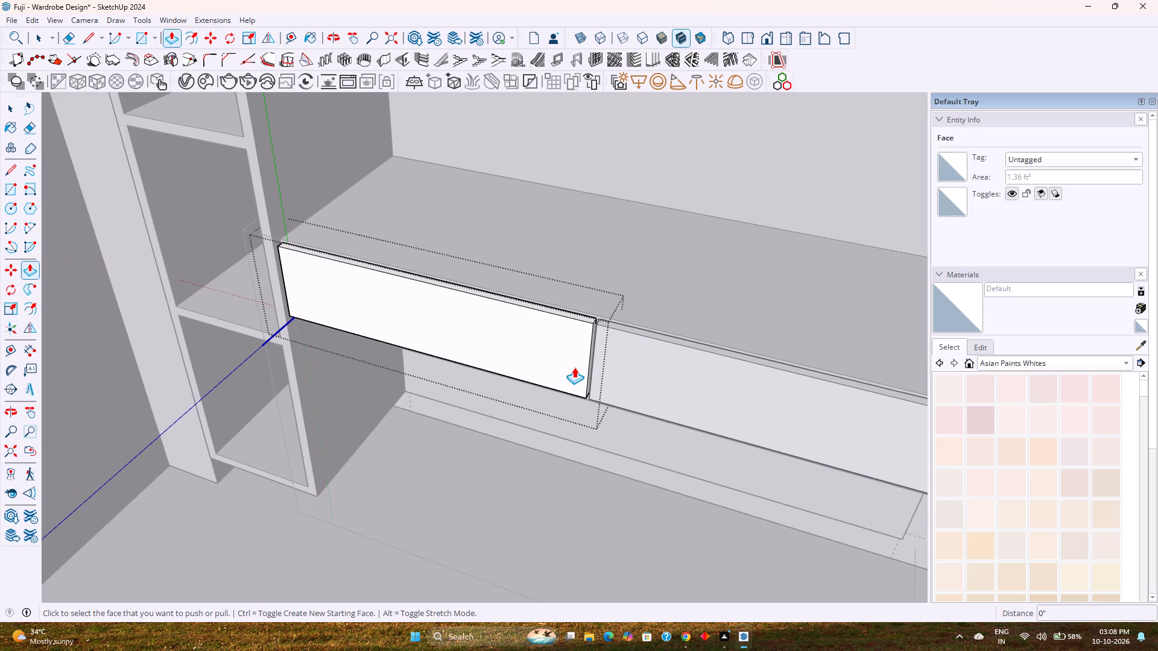
# Extend the panel's bottom edge face down by the same 1/2" over the box's bottom board.
pyautogui.moveTo(423, 377); pyautogui.dragTo(534, 389, button='middle')
pyautogui.keyDown('shift'); pyautogui.moveTo(540, 383); pyautogui.dragTo(500, 409, button='middle'); pyautogui.keyUp('shift')
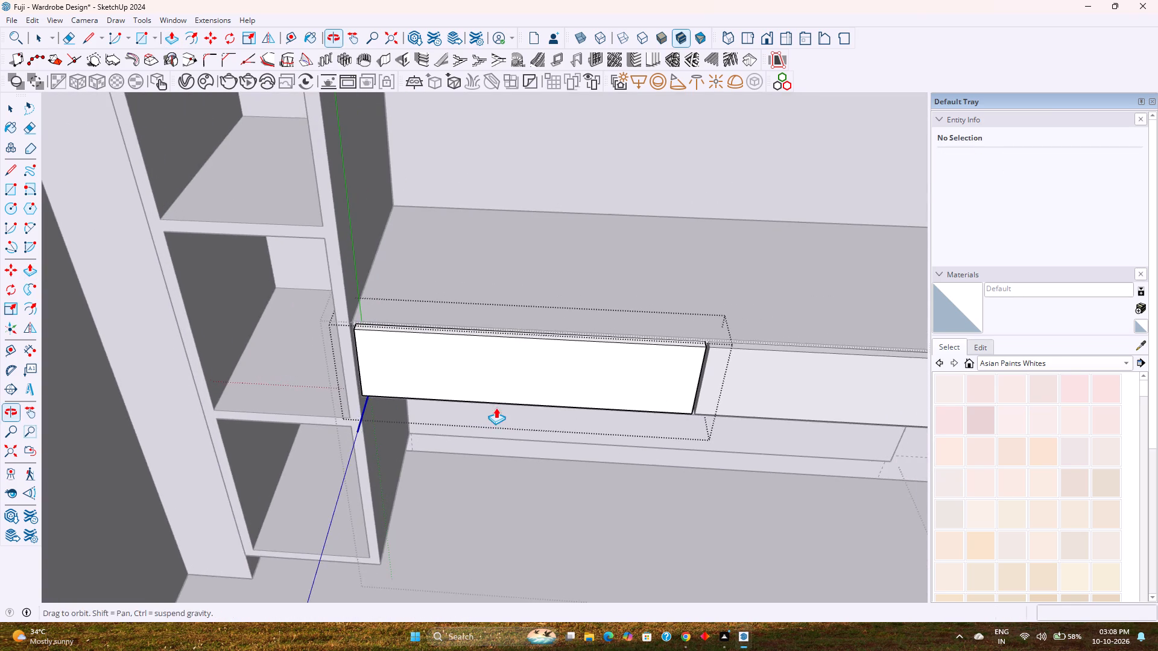
pyautogui.moveTo(501, 409); pyautogui.dragTo(416, 302, button='middle')
pyautogui.keyDown('shift'); pyautogui.moveTo(461, 312); pyautogui.dragTo(481, 433, button='middle'); pyautogui.keyUp('shift')
pyautogui.moveTo(491, 447); pyautogui.dragTo(514, 362, button='middle')
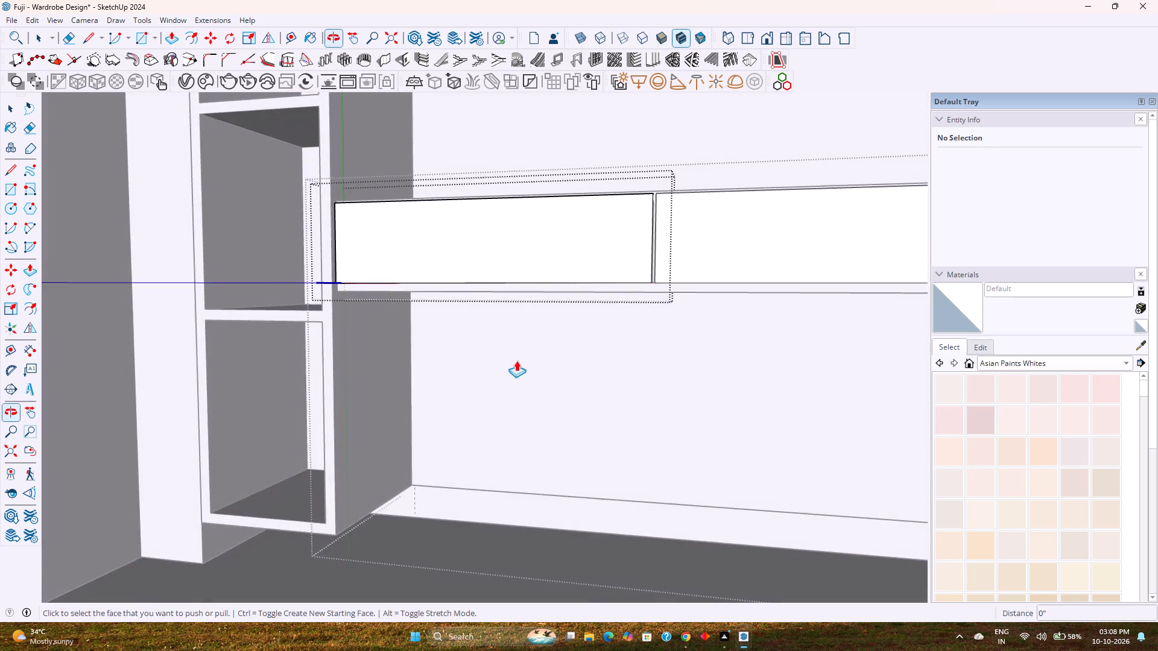
pyautogui.keyDown('shift'); pyautogui.moveTo(523, 361); pyautogui.dragTo(497, 470, button='middle'); pyautogui.keyUp('shift')
pyautogui.moveTo(498, 455); pyautogui.dragTo(482, 346, button='middle')
pyautogui.keyDown('shift'); pyautogui.moveTo(502, 360); pyautogui.dragTo(495, 470, button='middle'); pyautogui.keyUp('shift')
pyautogui.moveTo(498, 458); pyautogui.dragTo(476, 403, button='middle')
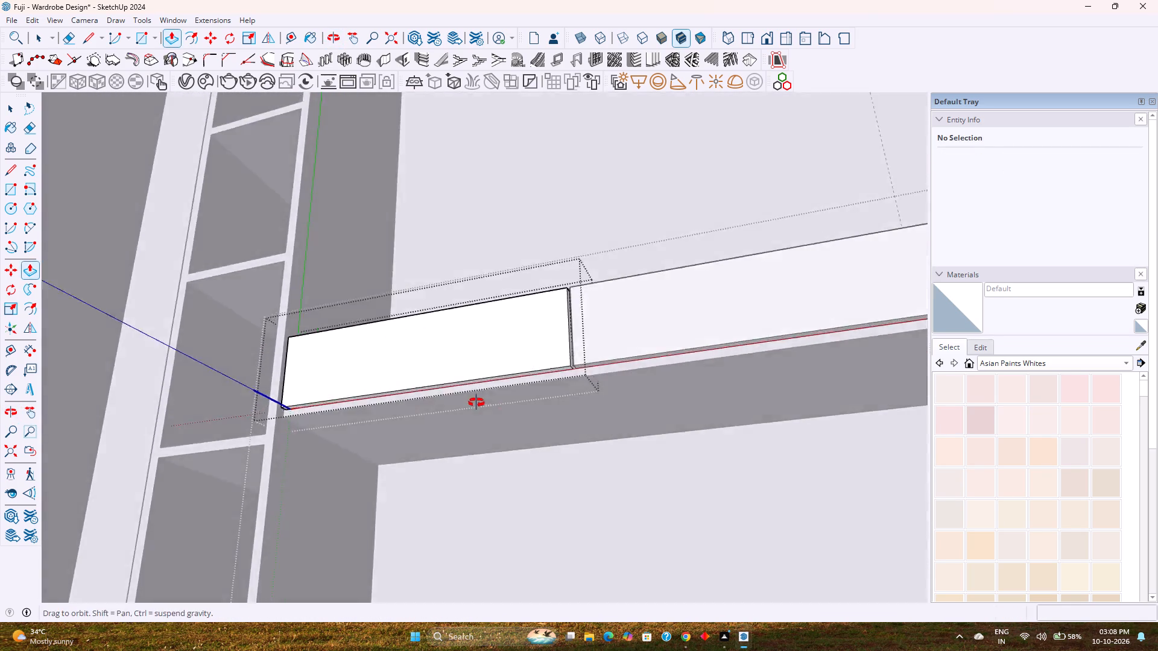
pyautogui.moveTo(476, 403); pyautogui.dragTo(461, 374, button='middle')
pyautogui.click(12, 451)
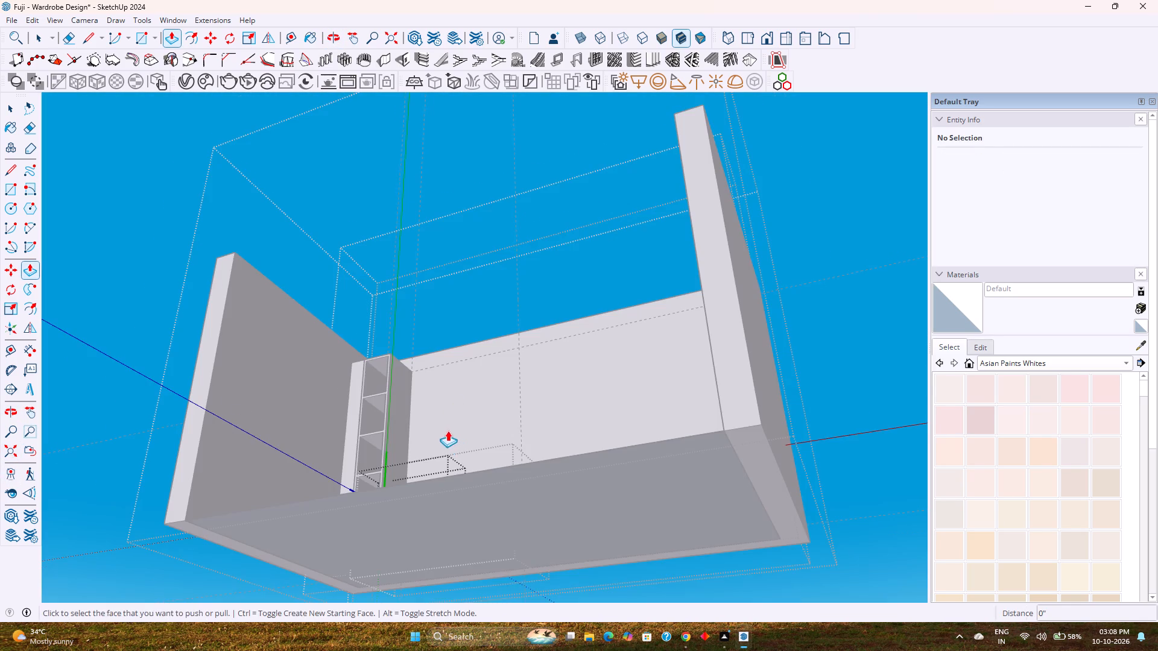
pyautogui.scroll(1, 448, 430)
pyautogui.moveTo(449, 430); pyautogui.dragTo(476, 482, button='middle')
pyautogui.scroll(20, 348, 453)
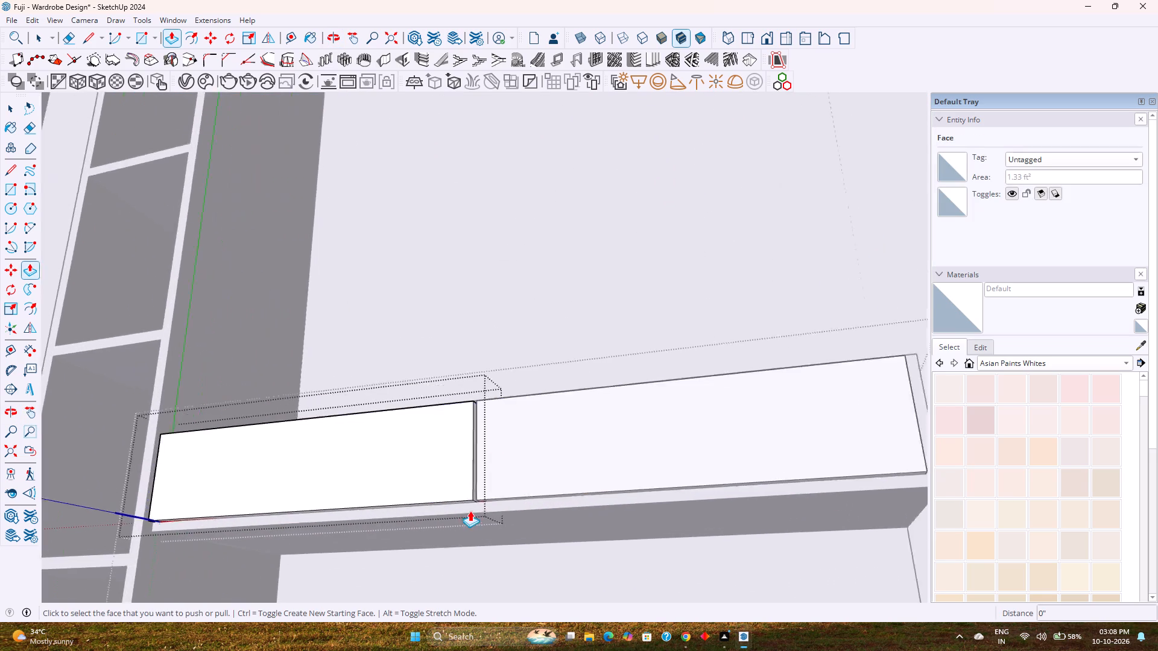
pyautogui.scroll(20, 470, 511)
pyautogui.scroll(2, 470, 511)
pyautogui.moveTo(469, 492); pyautogui.dragTo(463, 468, button='middle')
pyautogui.doubleClick(491, 472)
# Push/Pull the panel's edge face beside the partition outward by about 1/16", narrowing the gap between the two panels.
pyautogui.click(588, 461)
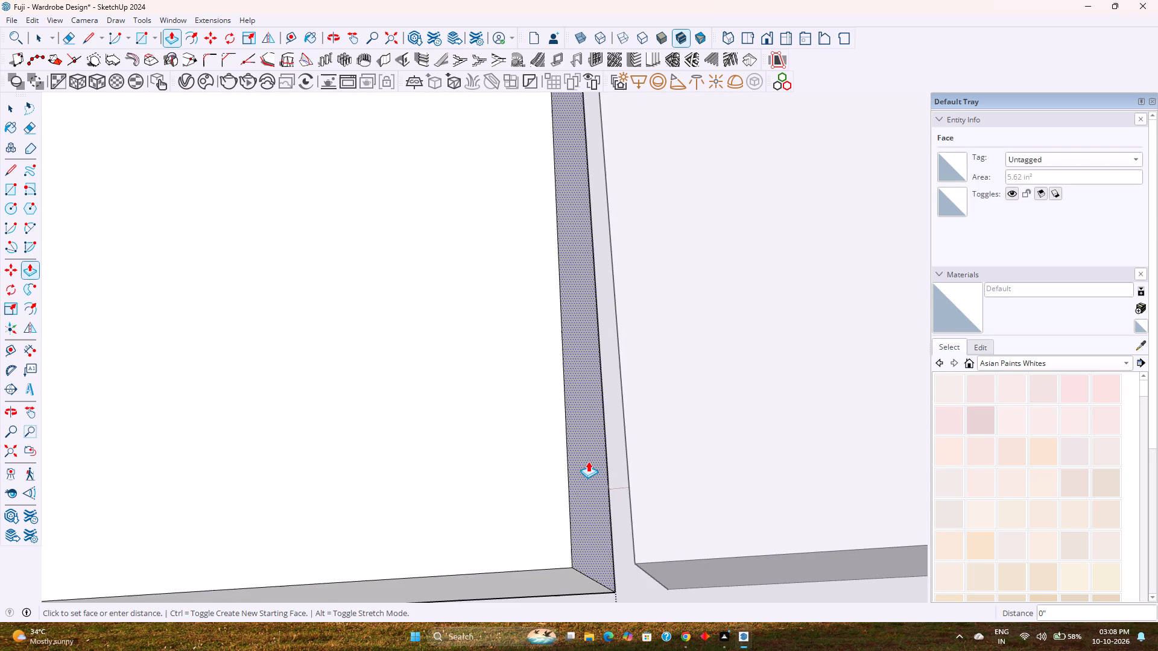
pyautogui.click(600, 461)
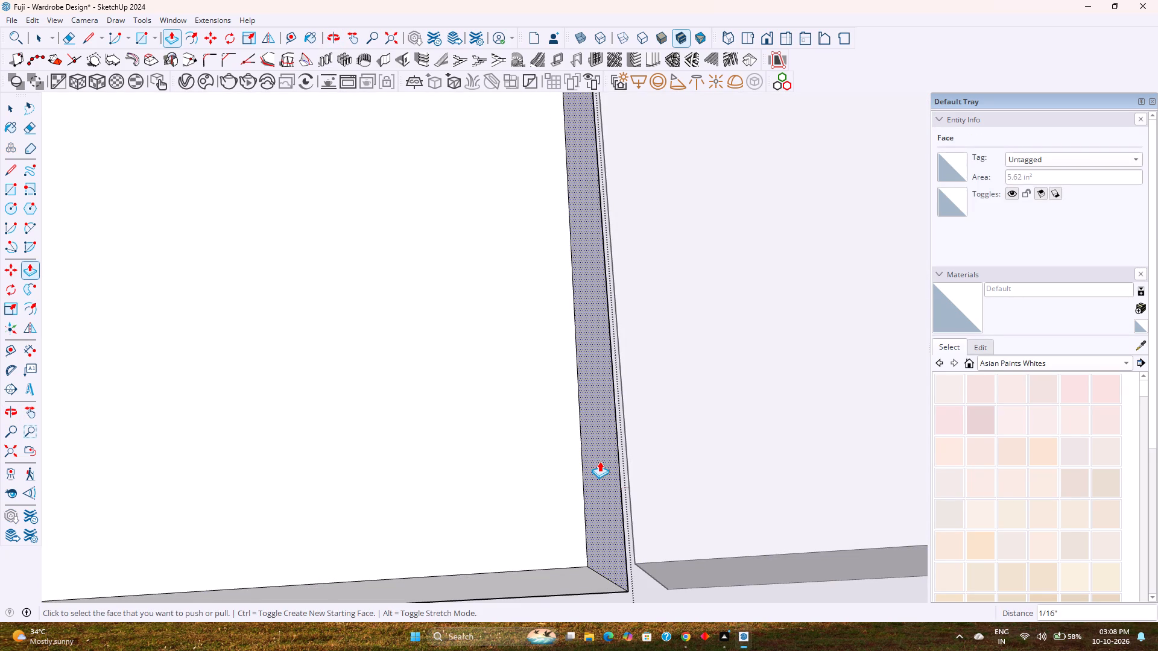
pyautogui.scroll(-6, 551, 455)
pyautogui.moveTo(551, 455); pyautogui.dragTo(599, 517, button='middle')
pyautogui.scroll(-9, 583, 481)
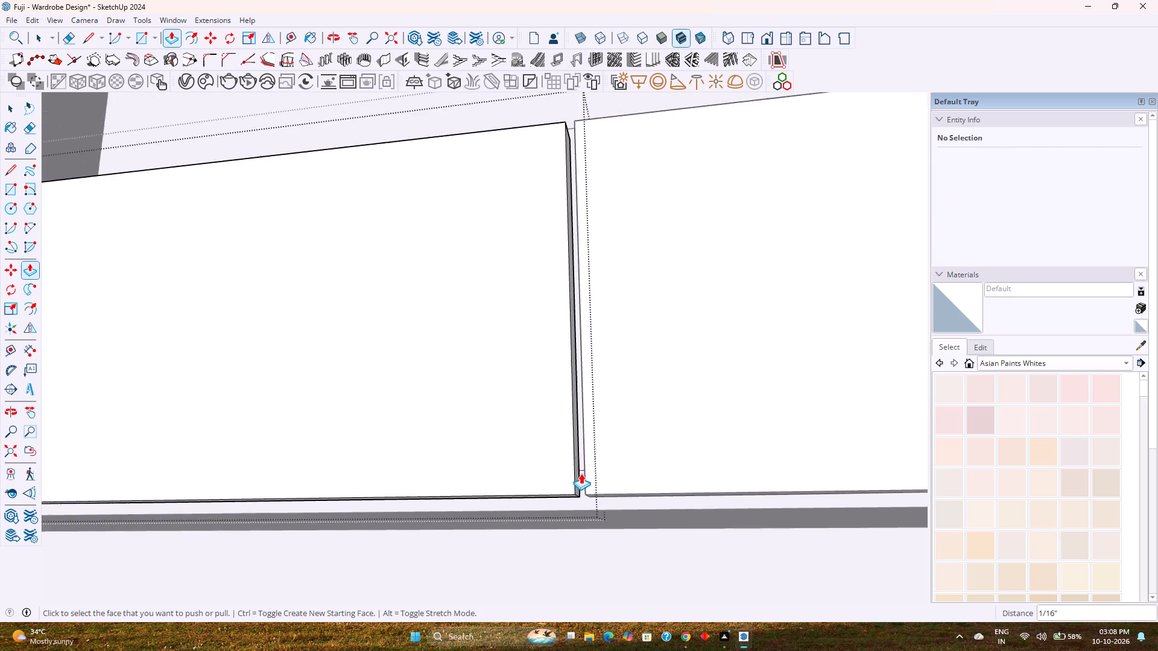
pyautogui.scroll(-11, 581, 473)
pyautogui.moveTo(572, 468); pyautogui.dragTo(604, 550, button='middle')
pyautogui.press('space')
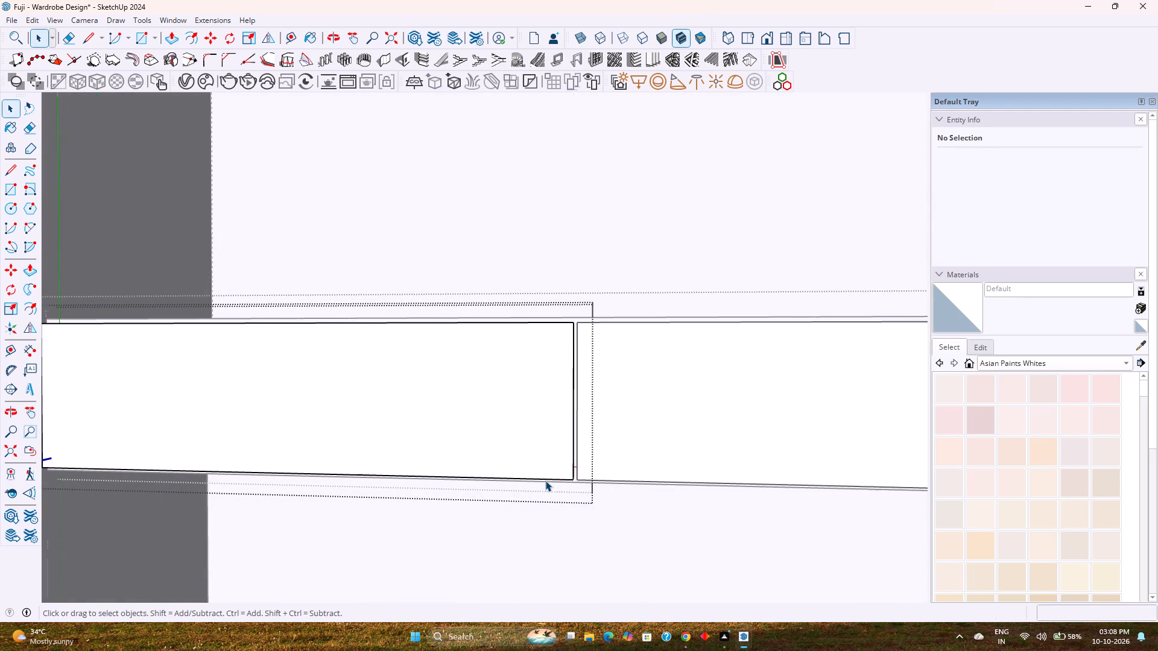
# Examine from several angles how both front panels fit the box's edges, the partition and the side of the shelved unit.
pyautogui.scroll(-4, 545, 480)
pyautogui.moveTo(545, 479); pyautogui.dragTo(534, 461, button='middle')
pyautogui.scroll(-5, 534, 461)
pyautogui.moveTo(534, 461); pyautogui.dragTo(551, 471, button='middle')
pyautogui.scroll(1, 551, 471)
pyautogui.scroll(-2, 551, 468)
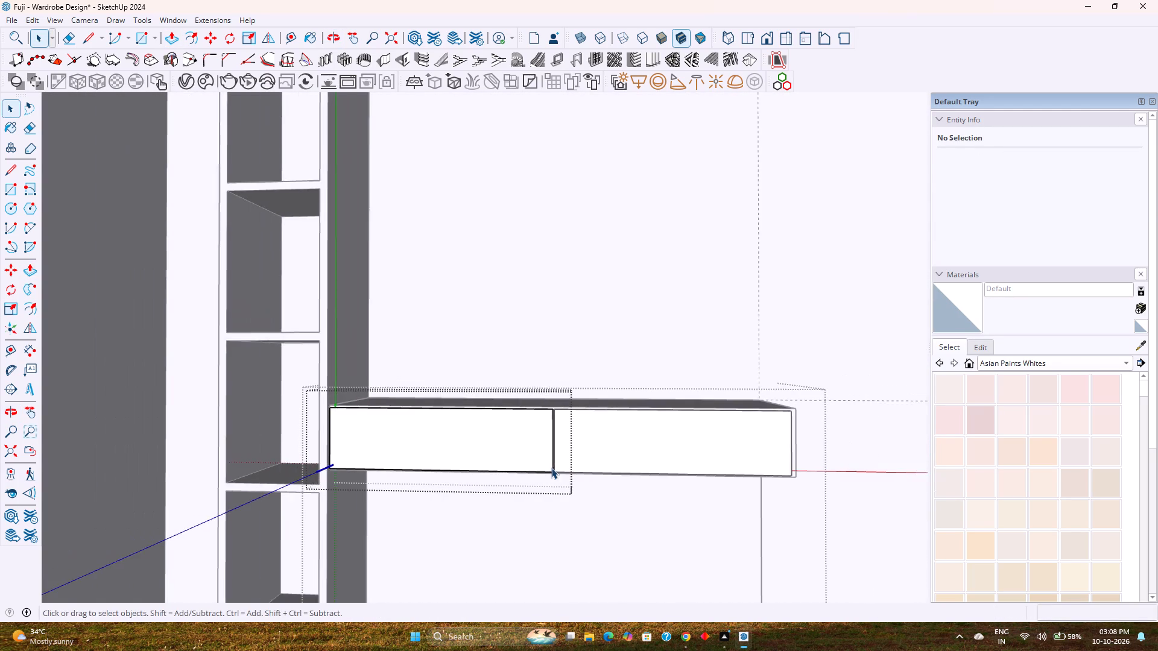
pyautogui.scroll(-1, 551, 468)
pyautogui.moveTo(551, 468); pyautogui.dragTo(587, 474, button='middle')
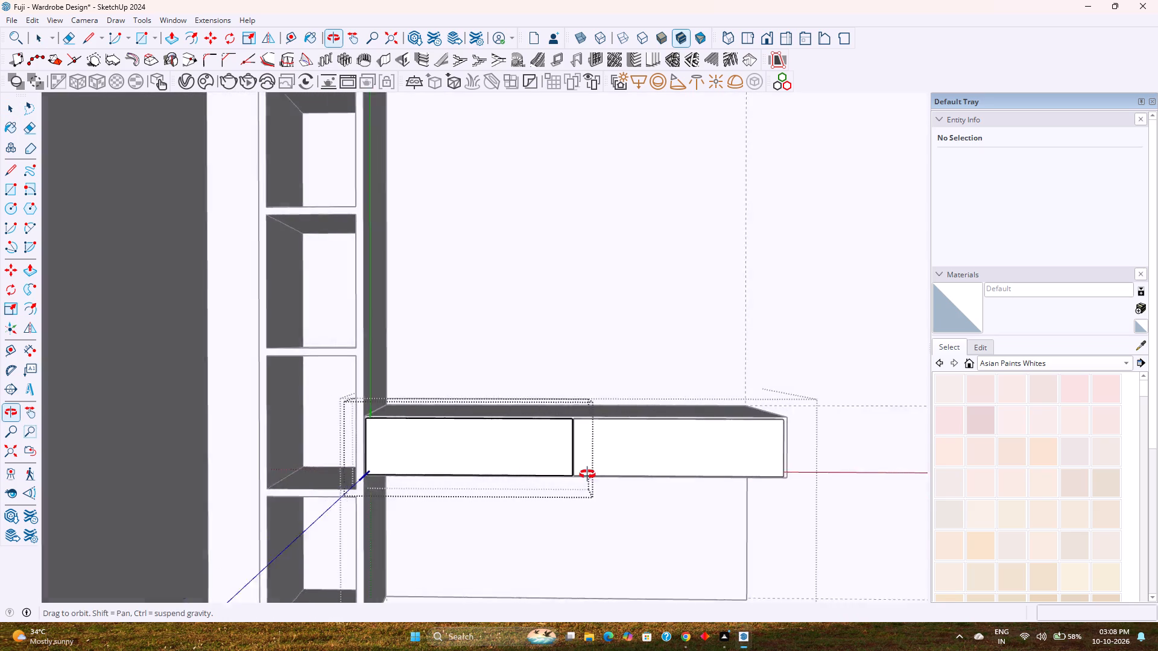
pyautogui.moveTo(587, 474); pyautogui.dragTo(586, 474, button='middle')
pyautogui.scroll(2, 438, 444)
pyautogui.scroll(3, 358, 442)
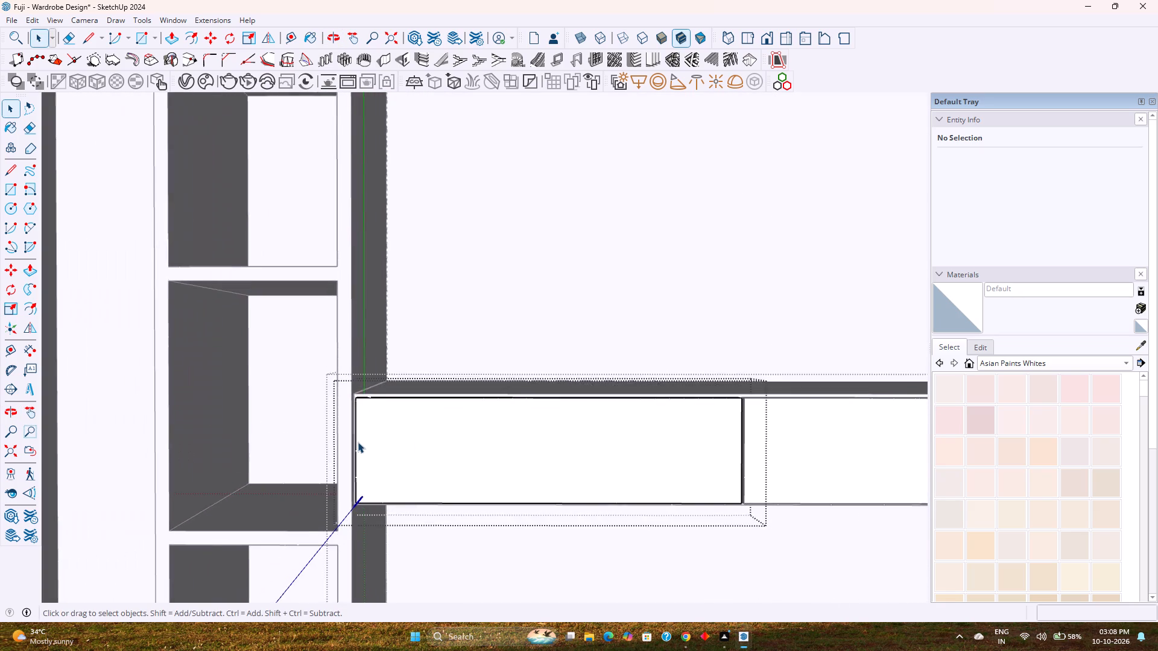
pyautogui.scroll(5, 358, 442)
pyautogui.moveTo(358, 442); pyautogui.dragTo(366, 468, button='middle')
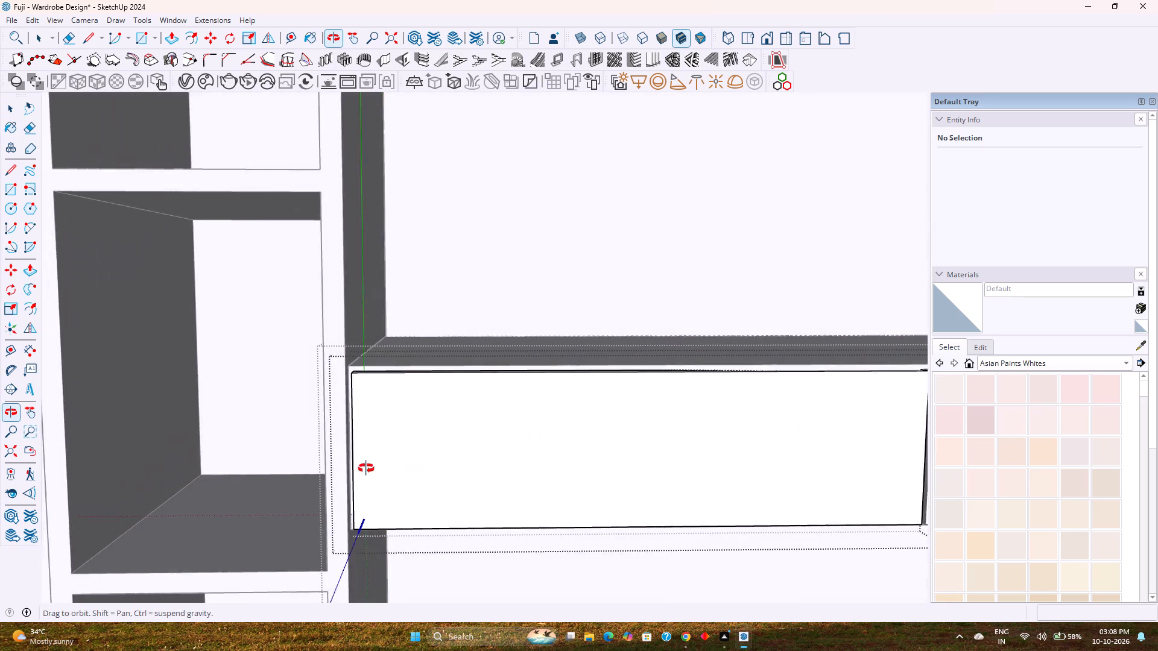
pyautogui.moveTo(366, 468); pyautogui.dragTo(354, 471, button='middle')
pyautogui.scroll(-8, 353, 470)
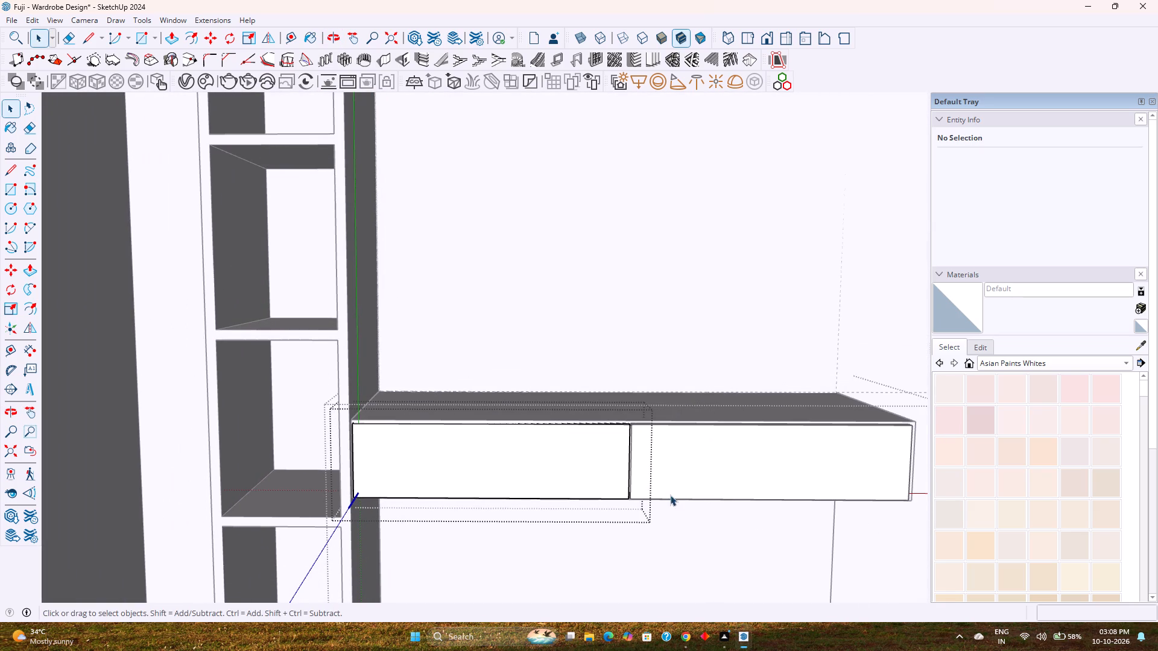
pyautogui.press('Escape')
pyautogui.click(679, 473)
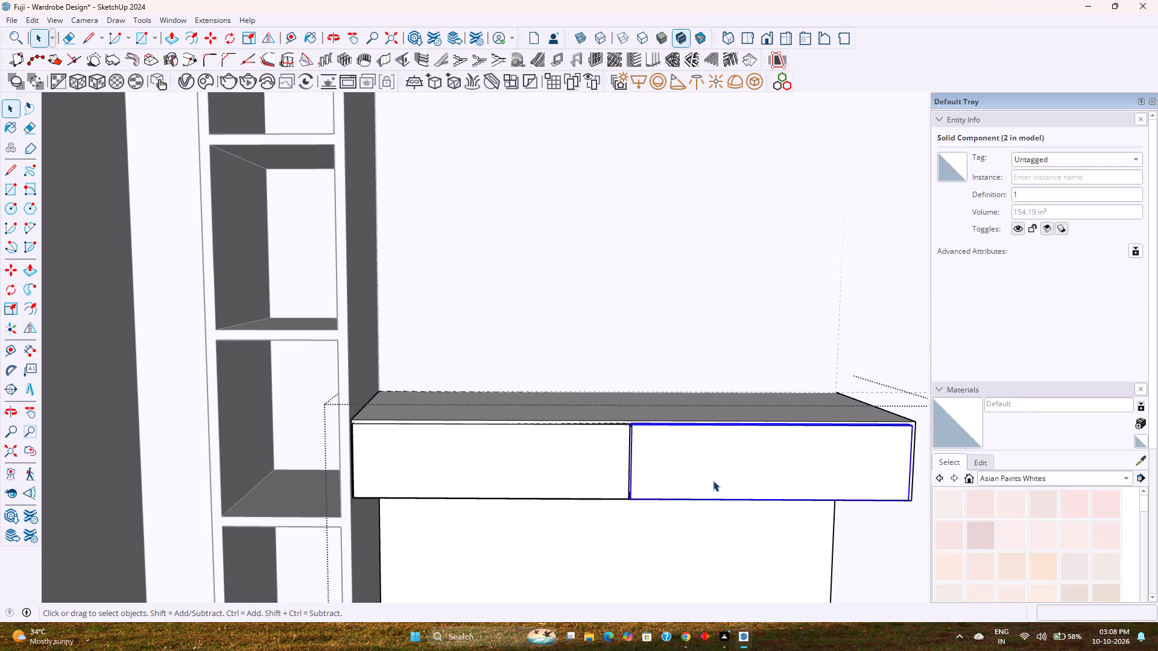
pyautogui.moveTo(753, 489); pyautogui.dragTo(562, 477, button='middle')
pyautogui.keyDown('shift'); pyautogui.moveTo(592, 505); pyautogui.dragTo(534, 479, button='middle'); pyautogui.keyUp('shift')
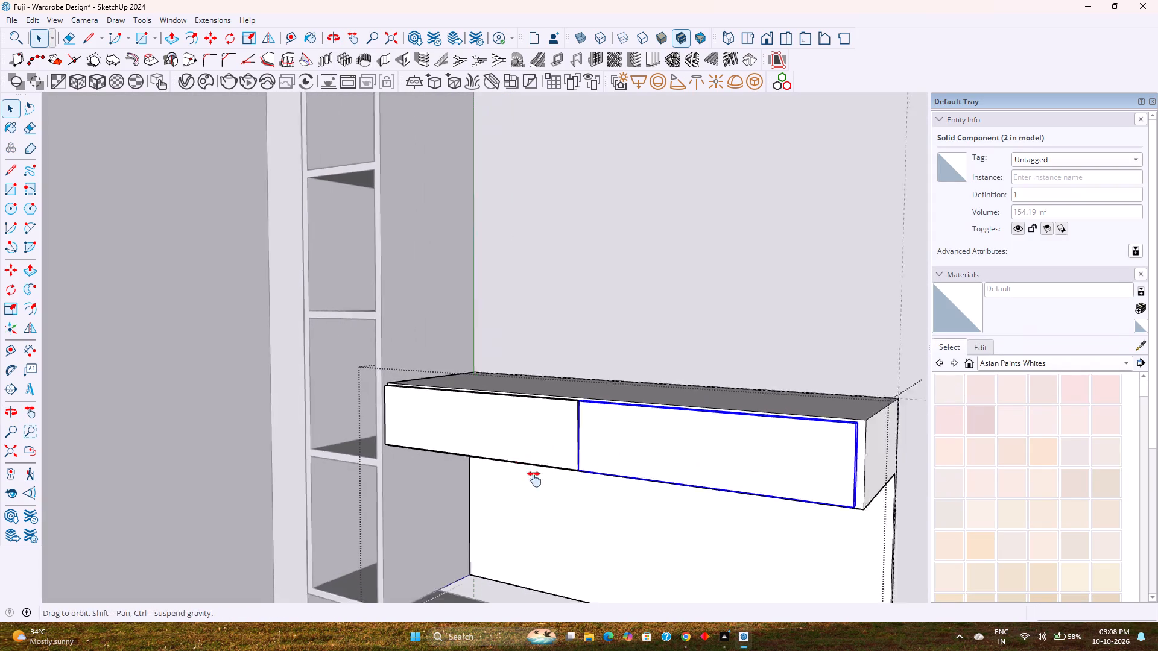
pyautogui.keyDown('shift'); pyautogui.moveTo(534, 479); pyautogui.dragTo(428, 451, button='middle'); pyautogui.keyUp('shift')
pyautogui.moveTo(431, 453); pyautogui.dragTo(467, 471, button='middle')
pyautogui.keyDown('shift'); pyautogui.moveTo(511, 468); pyautogui.dragTo(380, 461, button='middle'); pyautogui.keyUp('shift')
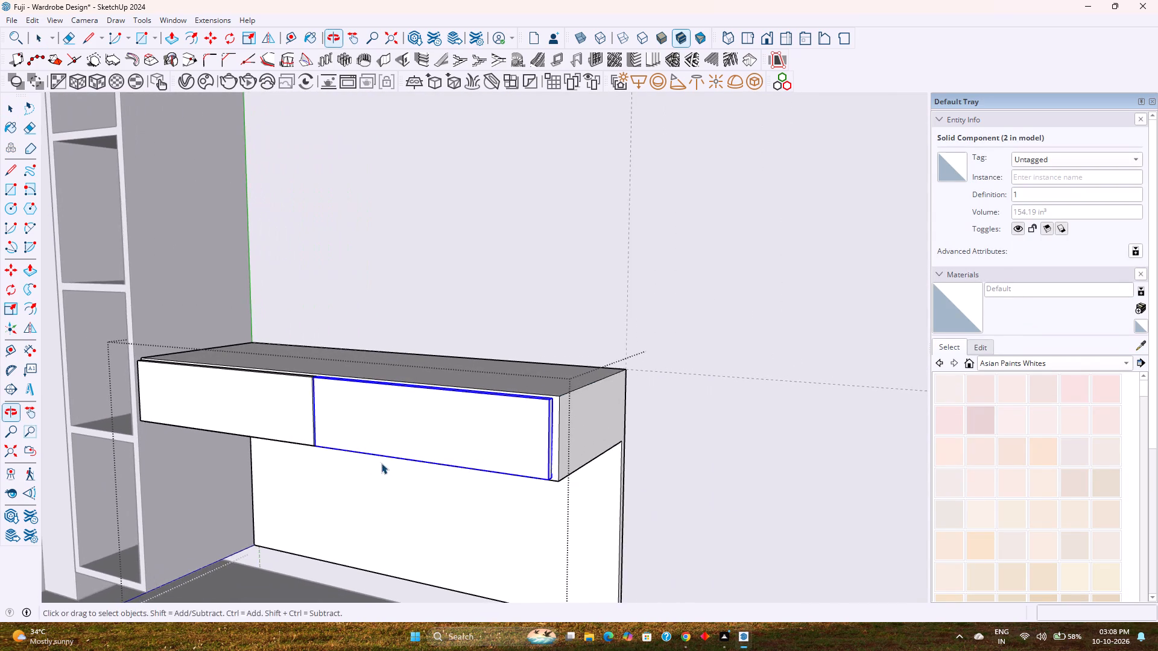
pyautogui.moveTo(385, 463); pyautogui.dragTo(416, 476, button='middle')
pyautogui.scroll(3, 575, 441)
pyautogui.scroll(4, 641, 449)
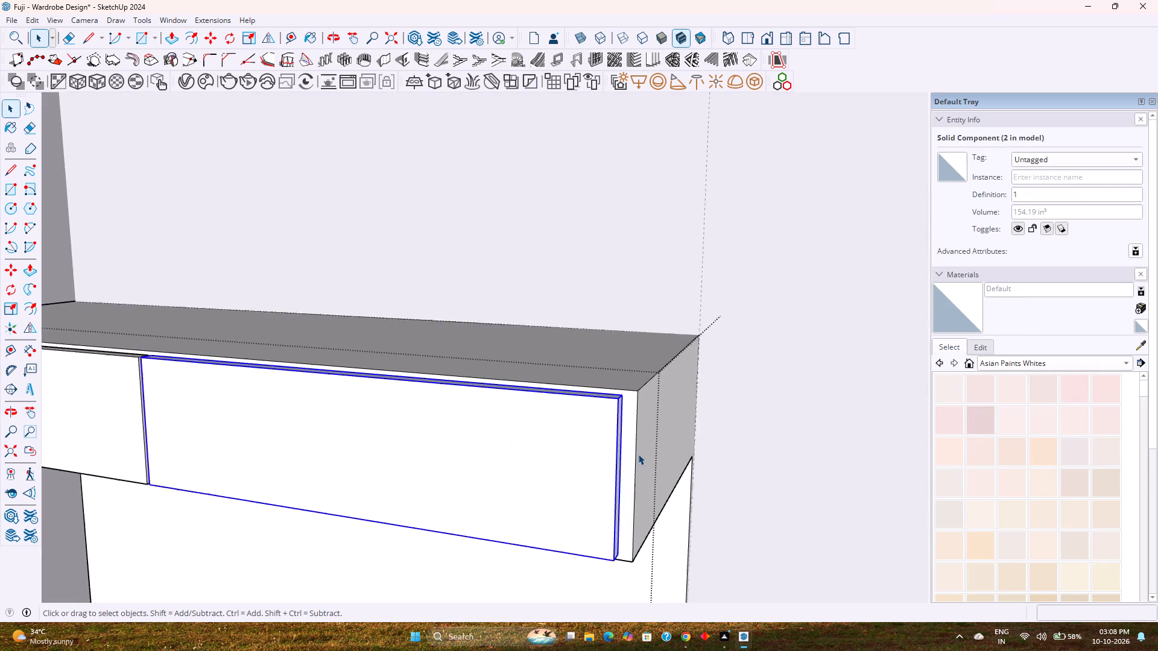
pyautogui.scroll(2, 638, 454)
pyautogui.moveTo(636, 456); pyautogui.dragTo(508, 568, button='middle')
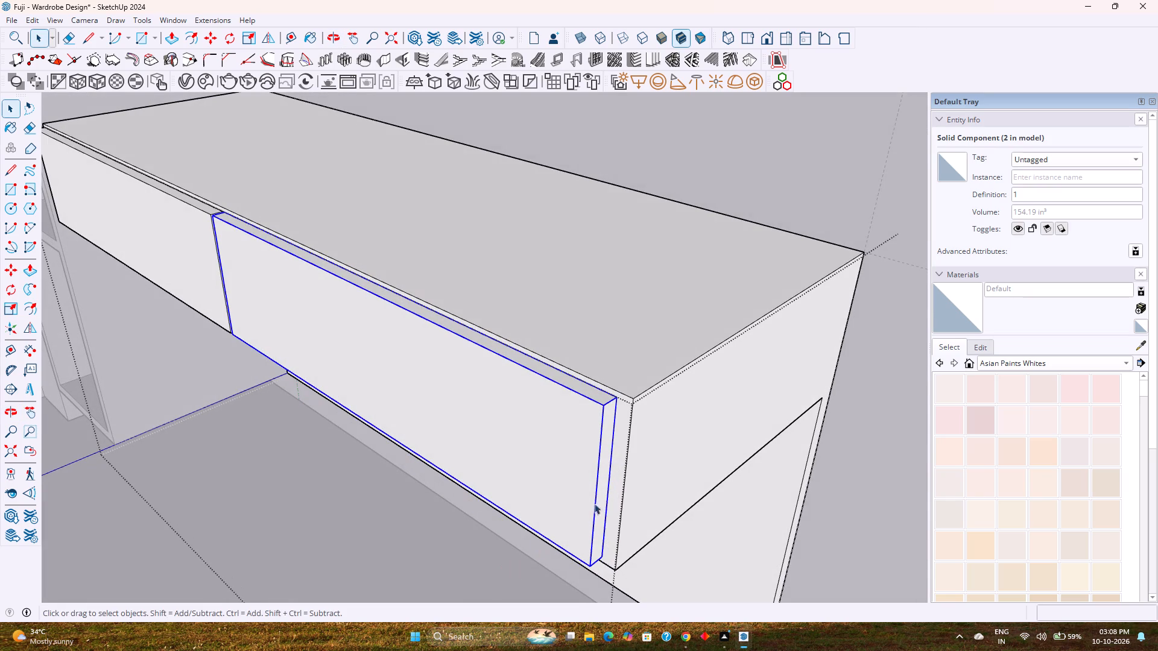
pyautogui.press('Escape')
pyautogui.moveTo(440, 489); pyautogui.dragTo(454, 489, button='middle')
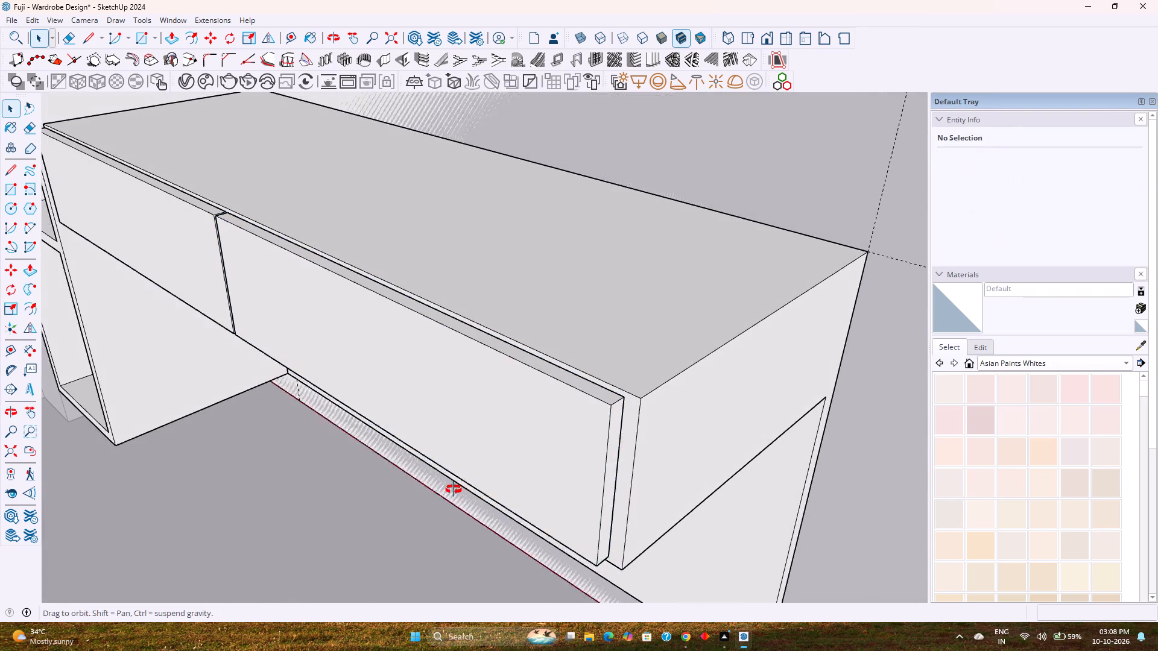
pyautogui.moveTo(454, 489); pyautogui.dragTo(704, 513, button='middle')
pyautogui.scroll(2, 479, 285)
pyautogui.scroll(9, 437, 155)
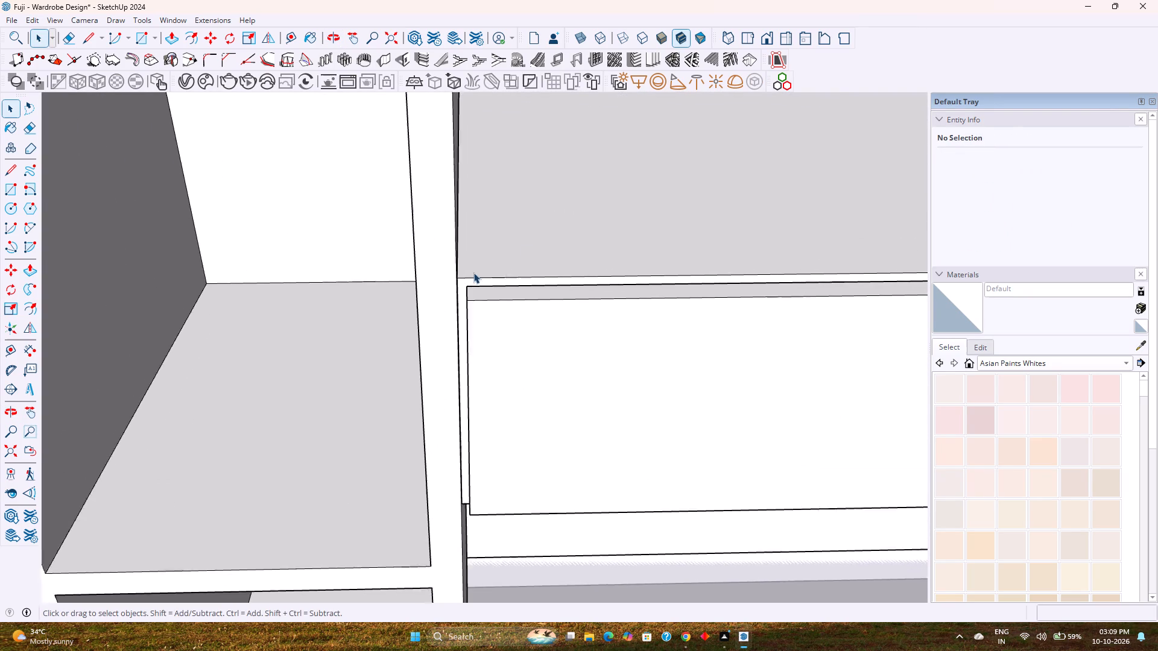
# Measure the margin between the front panel's upper corner and the box's outer edge beside the shelved unit.
pyautogui.scroll(13, 473, 272)
pyautogui.moveTo(464, 298); pyautogui.dragTo(455, 336, button='middle')
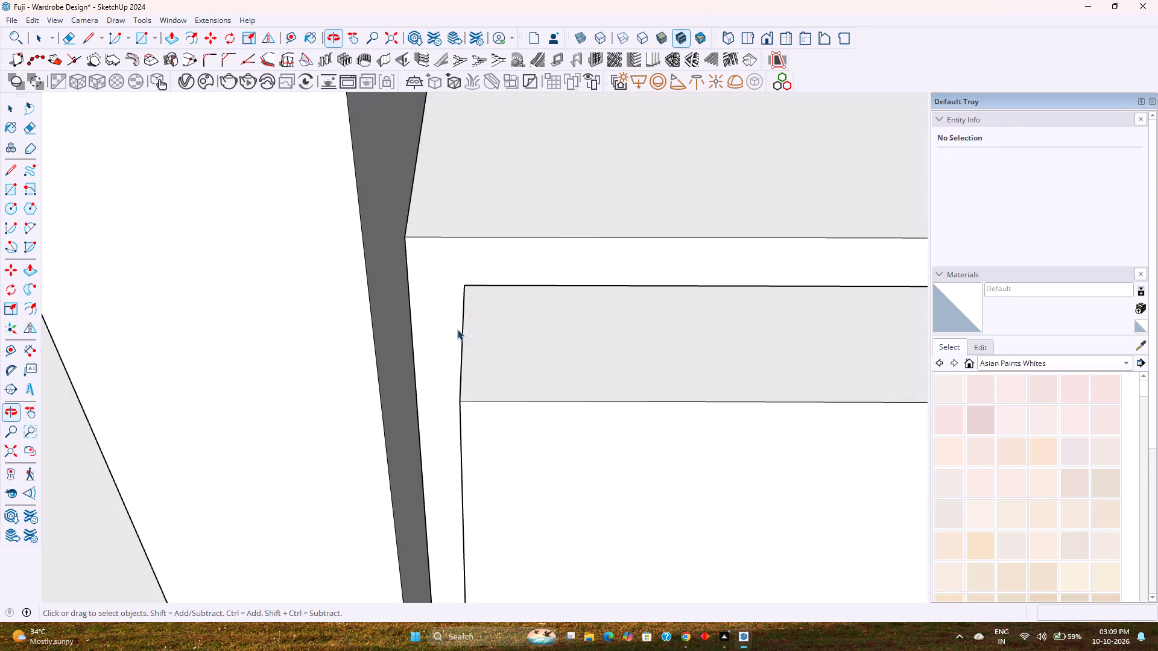
pyautogui.click(36, 354)
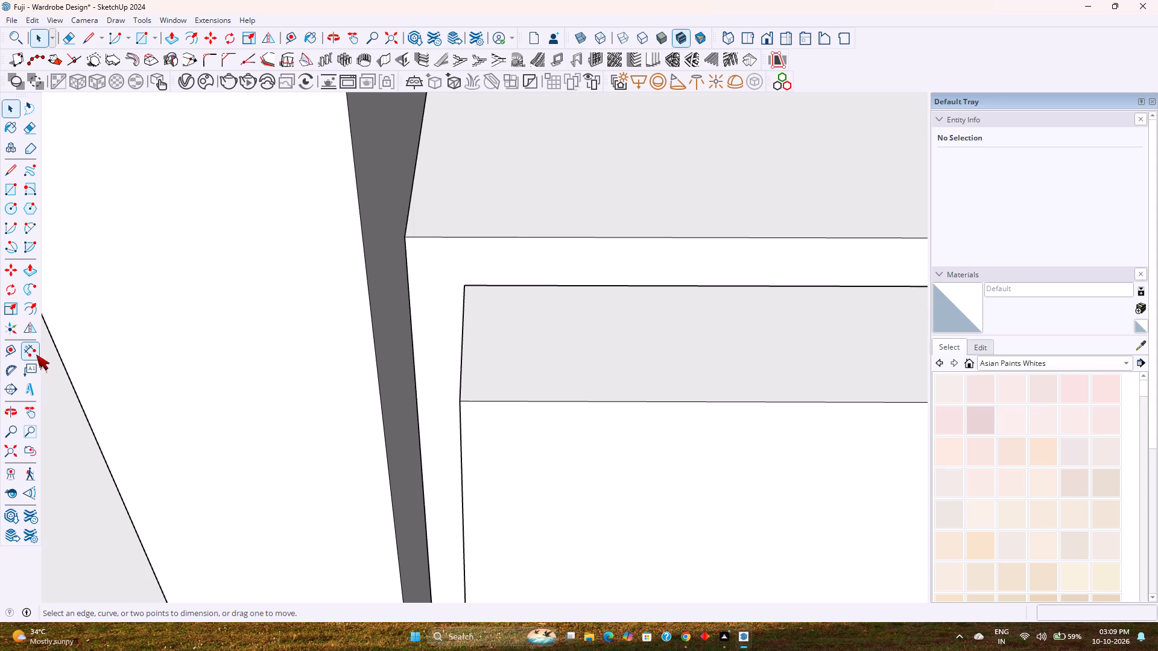
pyautogui.click(463, 285)
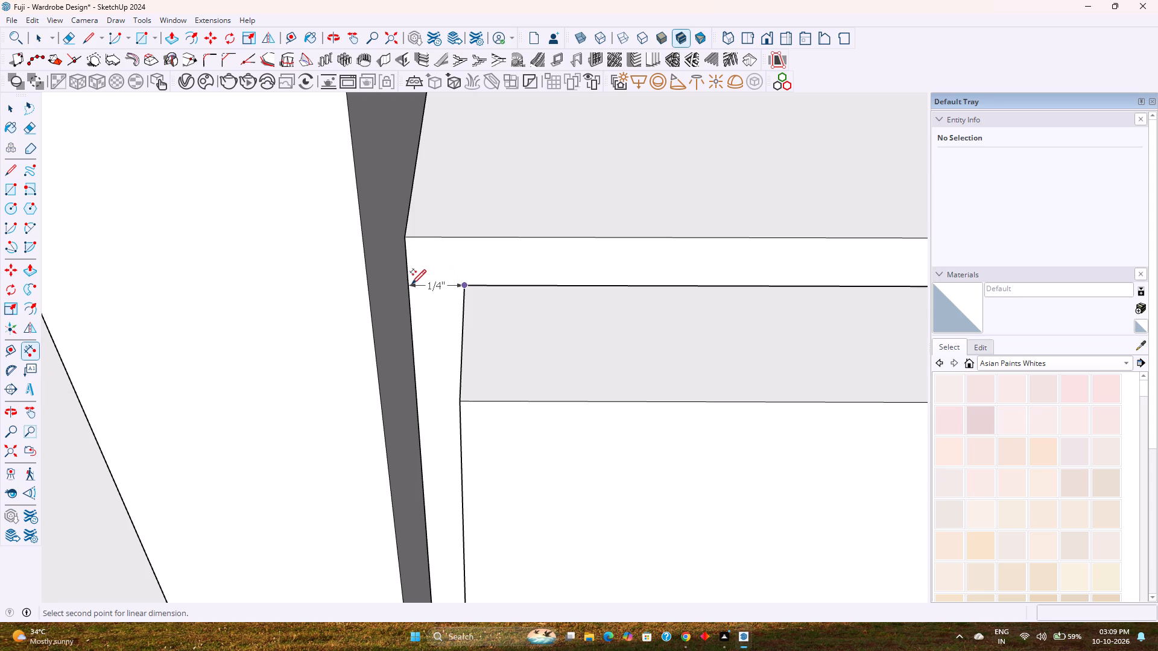
pyautogui.press('Escape')
# Place a vertical Tape Measure guide 0.25" in from the box's front edge at the lower unit's free end.
pyautogui.scroll(-6, 416, 292)
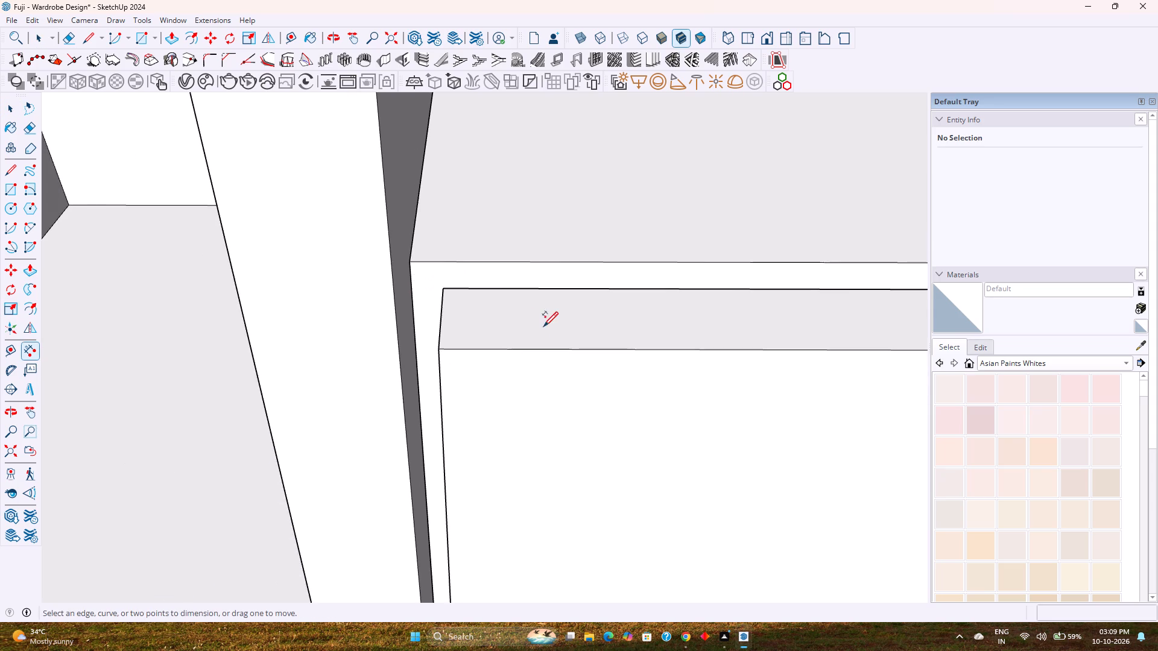
pyautogui.keyDown('shift'); pyautogui.moveTo(537, 326); pyautogui.dragTo(104, 280, button='middle'); pyautogui.keyUp('shift')
pyautogui.scroll(-11, 108, 274)
pyautogui.click(297, 37)
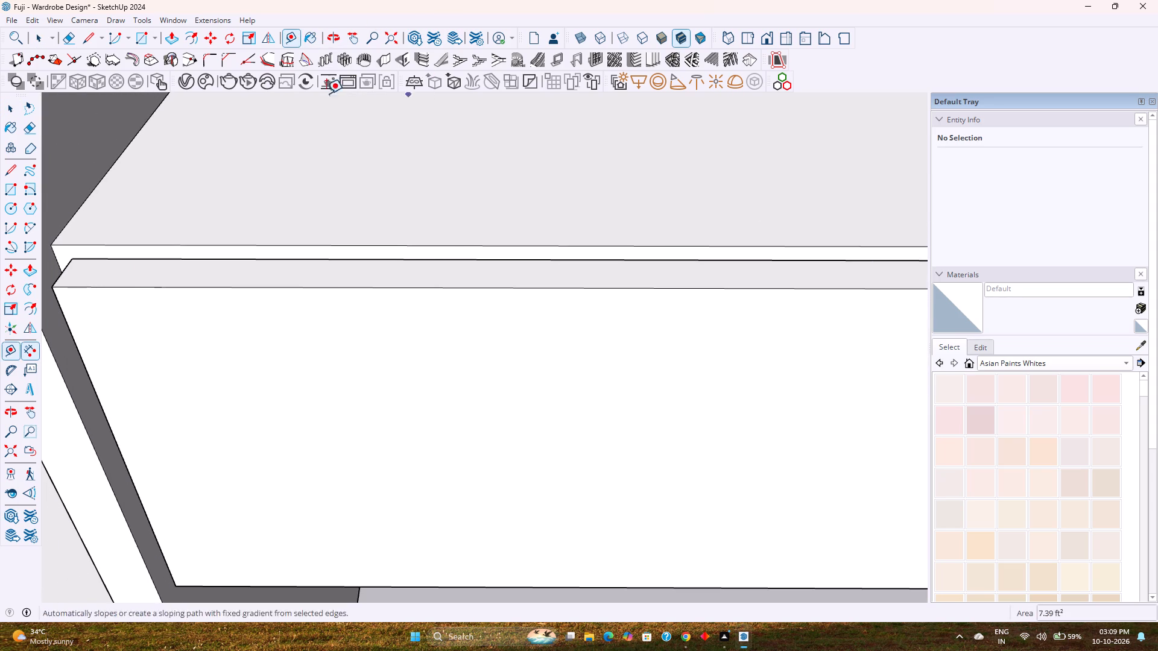
pyautogui.moveTo(461, 341); pyautogui.dragTo(250, 185, button='middle')
pyautogui.scroll(-10, 247, 179)
pyautogui.keyDown('shift'); pyautogui.moveTo(393, 300); pyautogui.dragTo(175, 250, button='middle'); pyautogui.keyUp('shift')
pyautogui.scroll(-4, 175, 241)
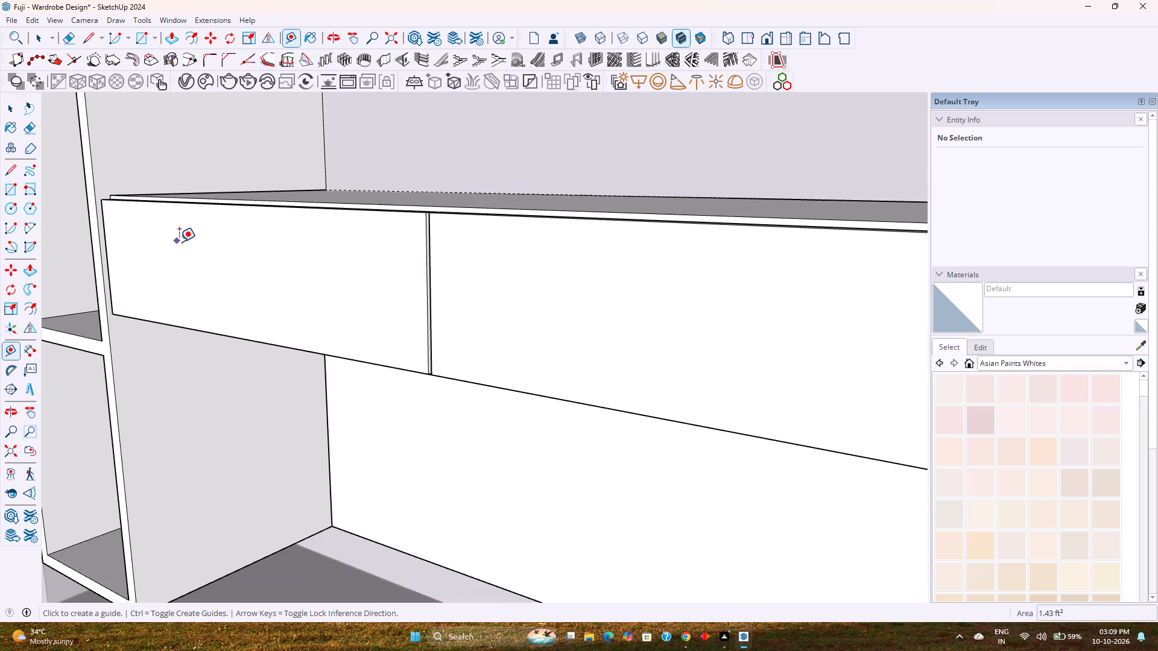
pyautogui.keyDown('shift'); pyautogui.moveTo(317, 289); pyautogui.dragTo(95, 235, button='middle'); pyautogui.keyUp('shift')
pyautogui.scroll(-4, 85, 233)
pyautogui.click(502, 259)
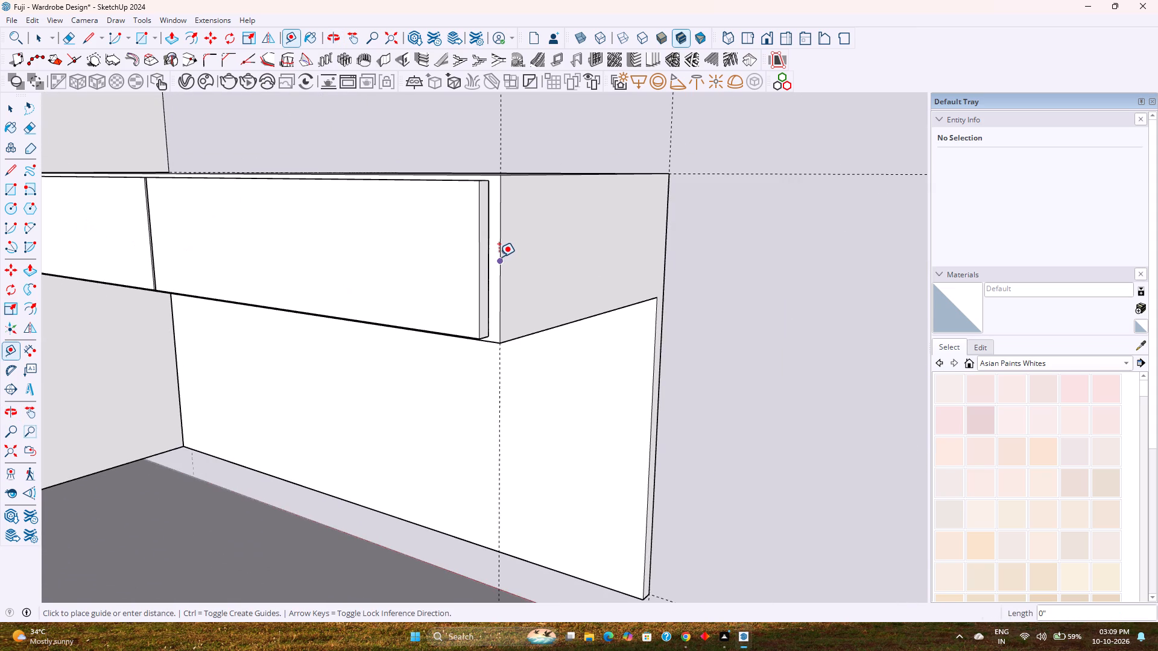
pyautogui.scroll(8, 493, 257)
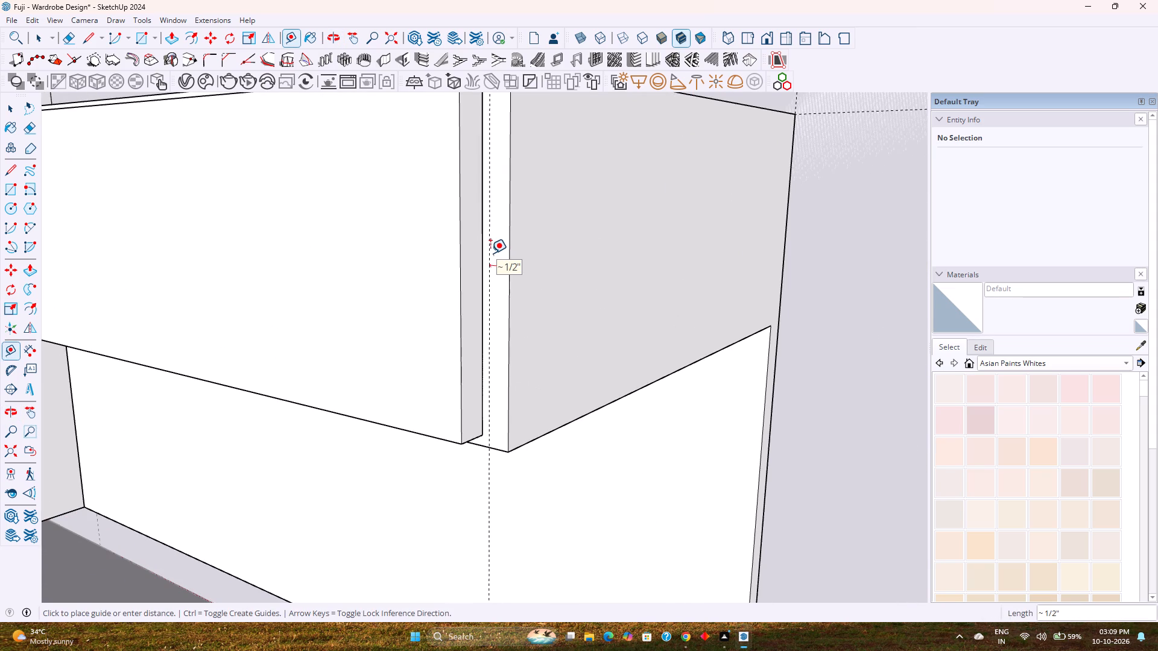
pyautogui.scroll(5, 490, 253)
pyautogui.press('0')
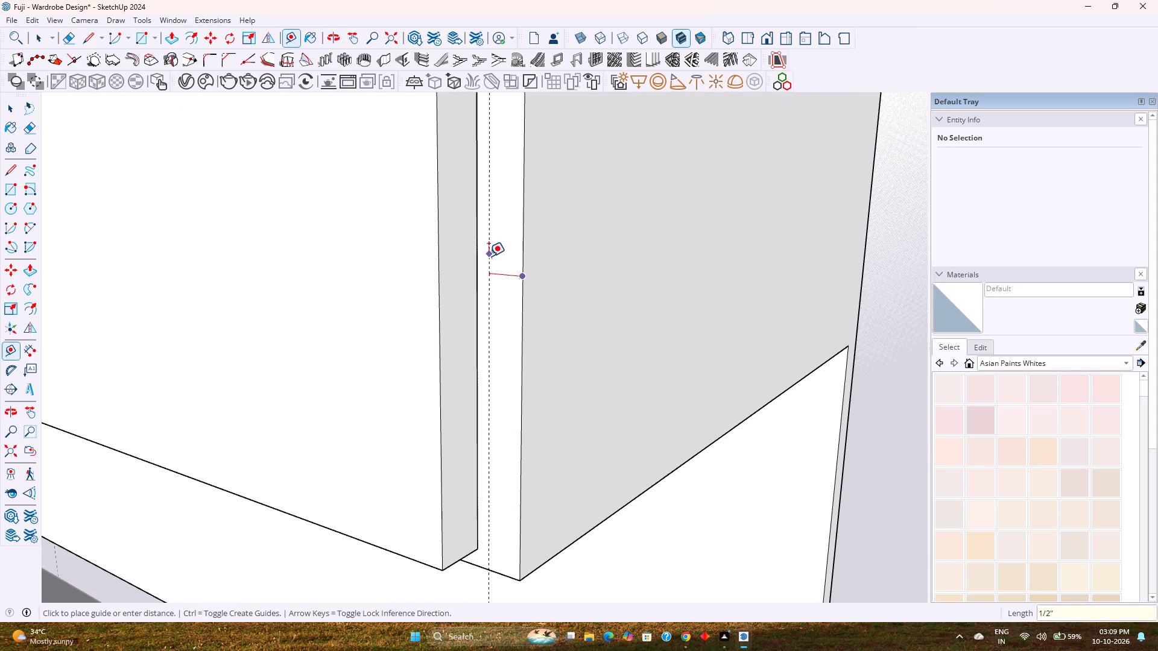
pyautogui.press('.')
pyautogui.write('25')
pyautogui.press('Return')
pyautogui.press('space')
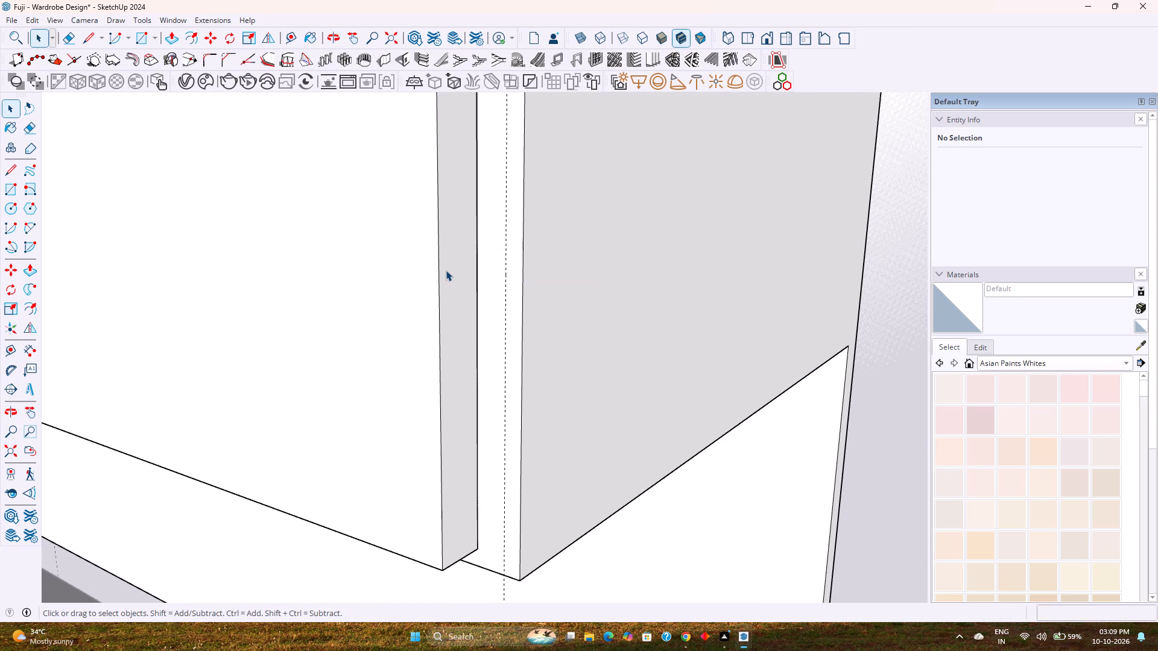
# Scale the front panel at the free end lengthwise to the vertical guide, about 1.02 along red, and leave group editing.
pyautogui.click(446, 270)
pyautogui.doubleClick(446, 270)
pyautogui.click(446, 270)
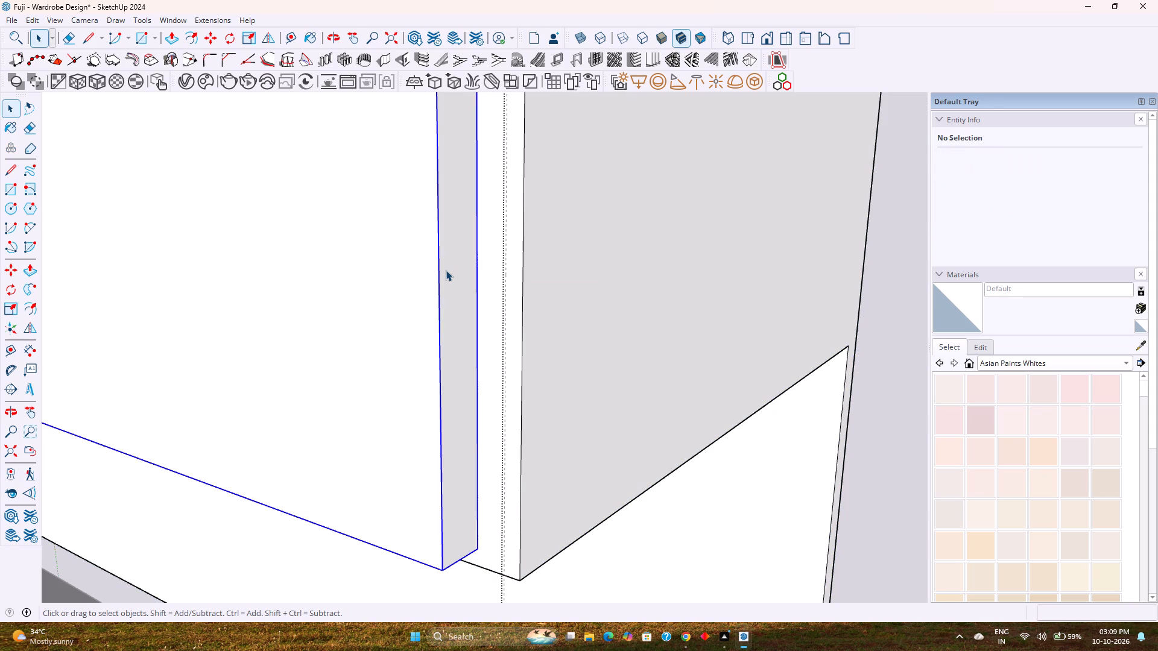
pyautogui.moveTo(446, 271); pyautogui.dragTo(497, 302, button='middle')
pyautogui.press('s')
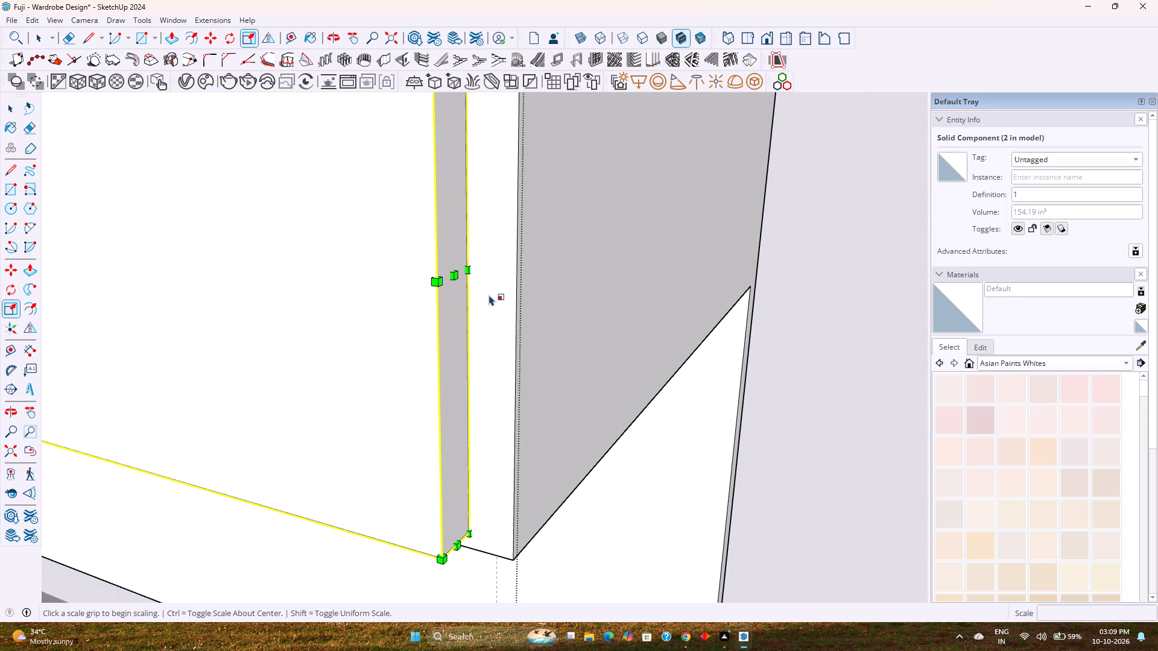
pyautogui.click(453, 276)
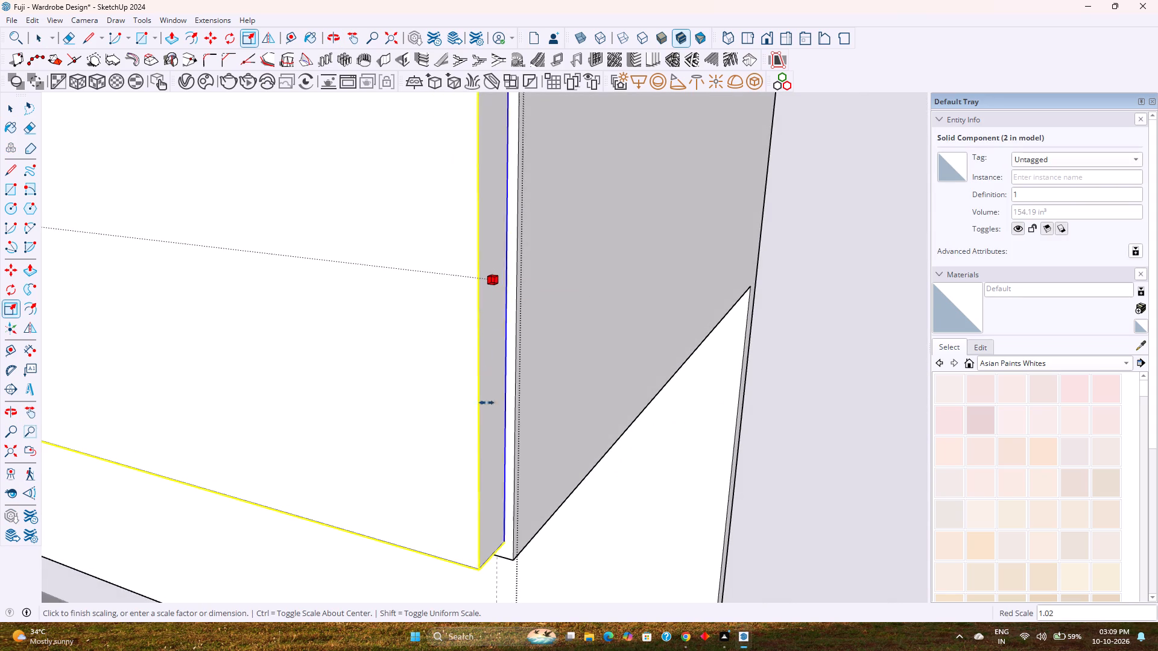
pyautogui.click(496, 590)
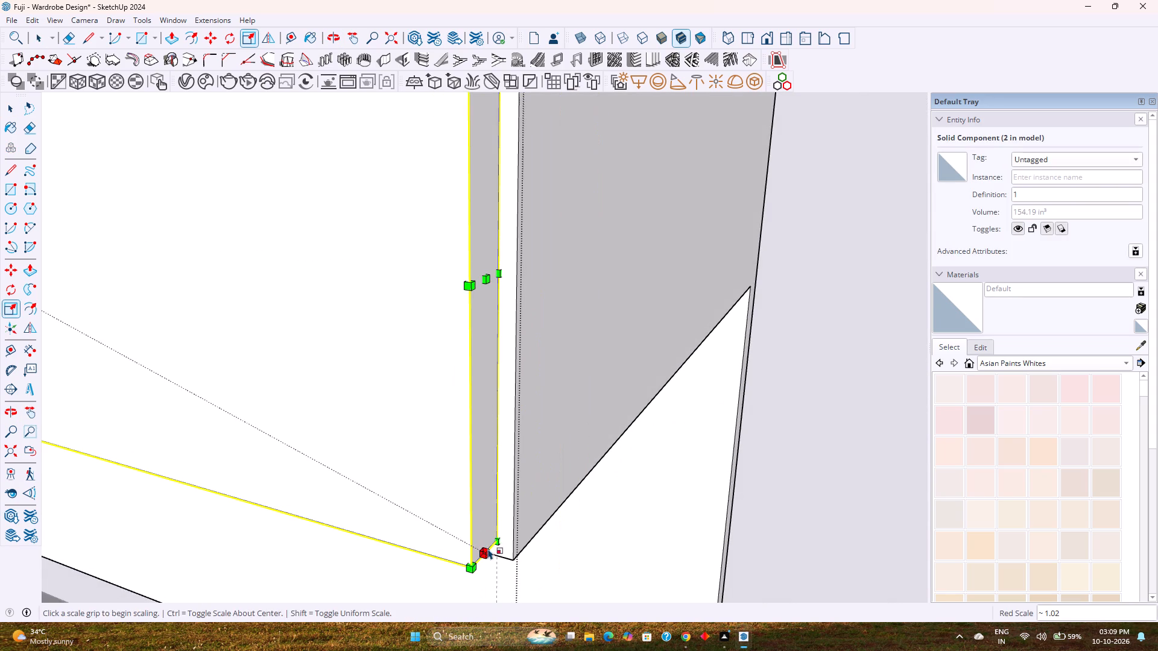
pyautogui.press('space')
pyautogui.scroll(-3, 478, 494)
pyautogui.moveTo(444, 477); pyautogui.dragTo(568, 471, button='middle')
pyautogui.scroll(-10, 569, 467)
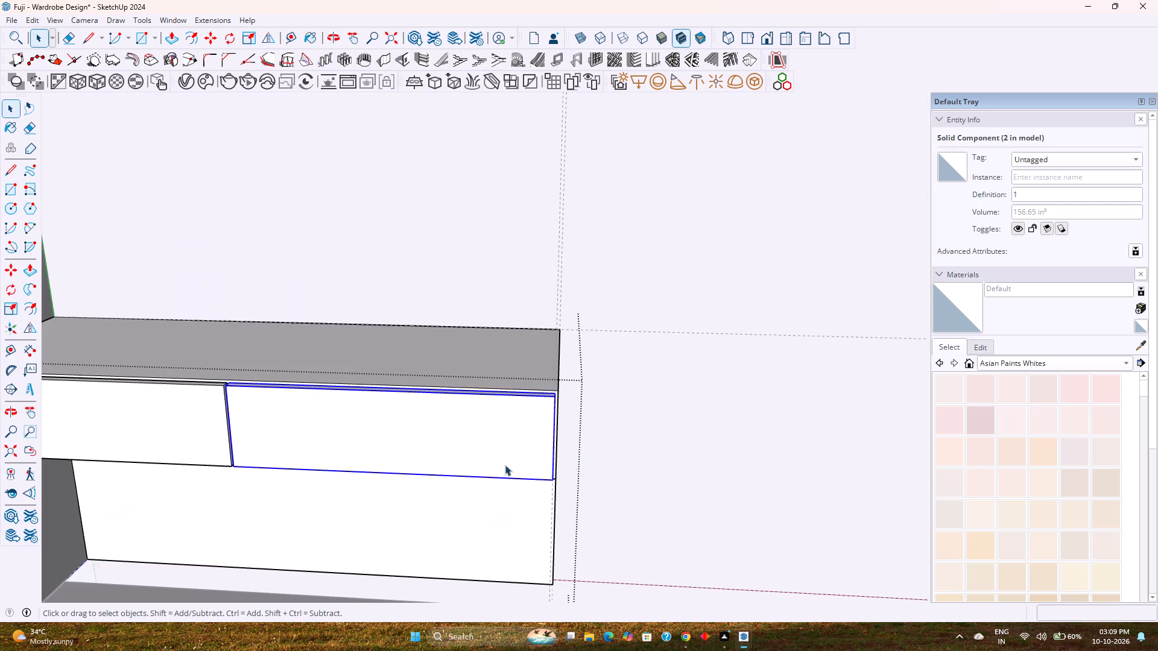
pyautogui.moveTo(505, 465); pyautogui.dragTo(589, 398, button='middle')
pyautogui.scroll(-5, 557, 413)
pyautogui.moveTo(555, 417); pyautogui.dragTo(533, 401, button='middle')
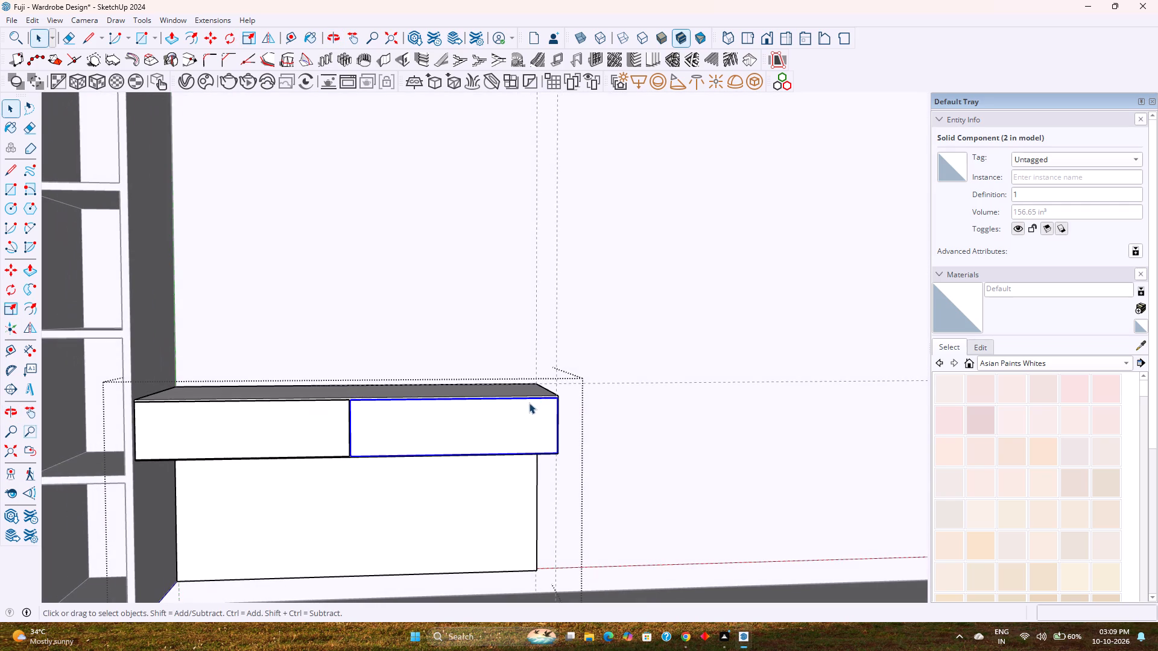
pyautogui.press('Escape')
pyautogui.press('Escape')
# Delete all guides from the model.
pyautogui.scroll(-2, 600, 397)
pyautogui.moveTo(600, 397); pyautogui.dragTo(522, 407, button='middle')
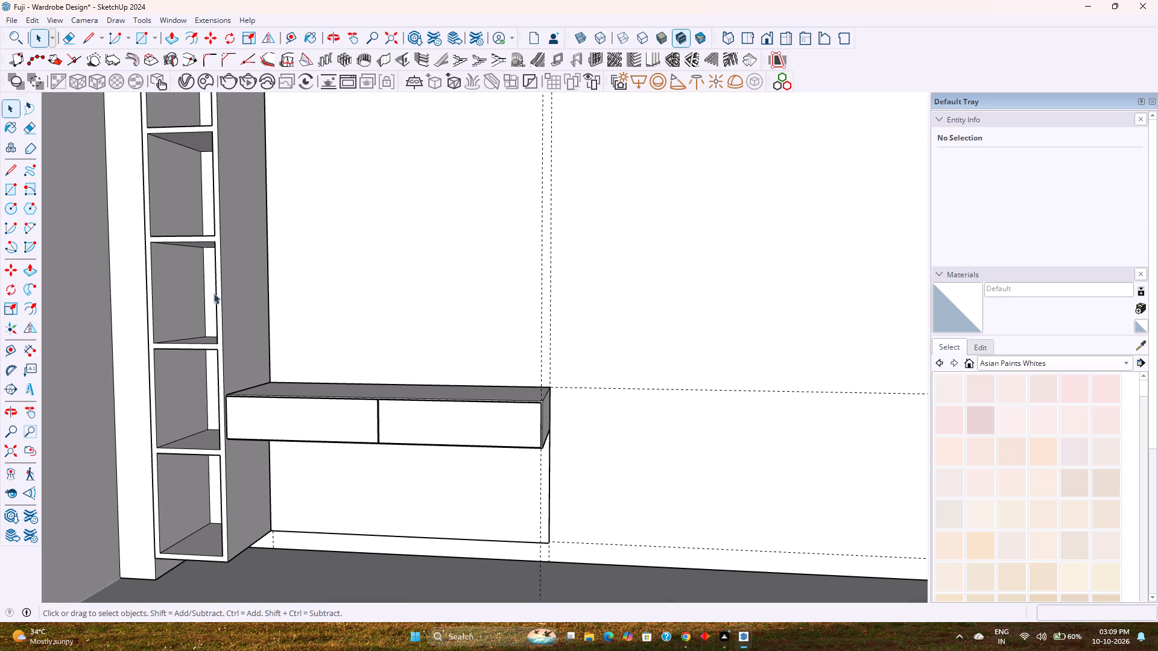
pyautogui.click(31, 19)
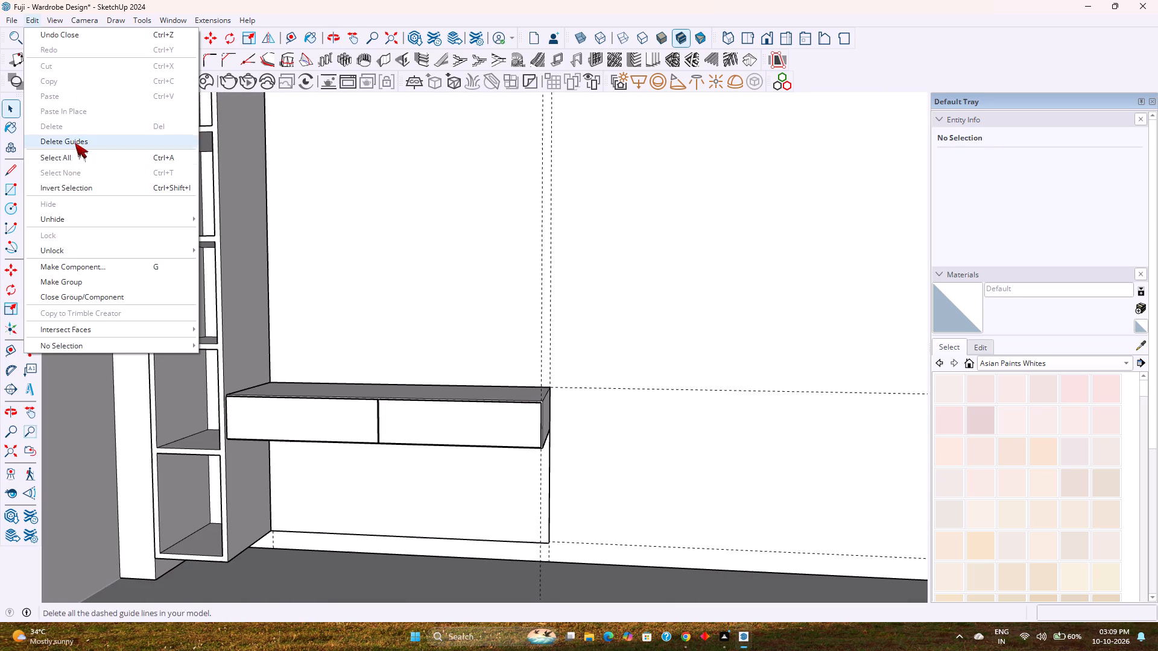
pyautogui.click(75, 142)
# Examine the lower unit from several angles, including how its front panel meets the side of the shelved unit.
pyautogui.scroll(-2, 484, 374)
pyautogui.keyDown('shift'); pyautogui.moveTo(487, 374); pyautogui.dragTo(473, 424, button='middle'); pyautogui.keyUp('shift')
pyautogui.moveTo(458, 421); pyautogui.dragTo(489, 392, button='middle')
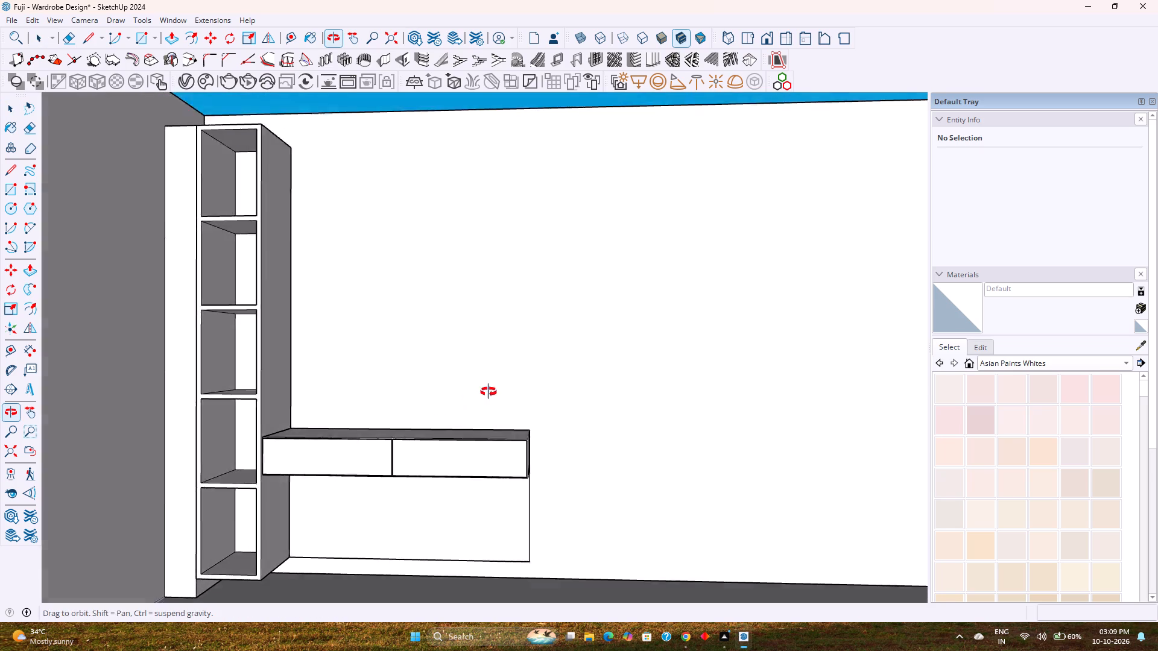
pyautogui.moveTo(489, 392); pyautogui.dragTo(387, 388, button='middle')
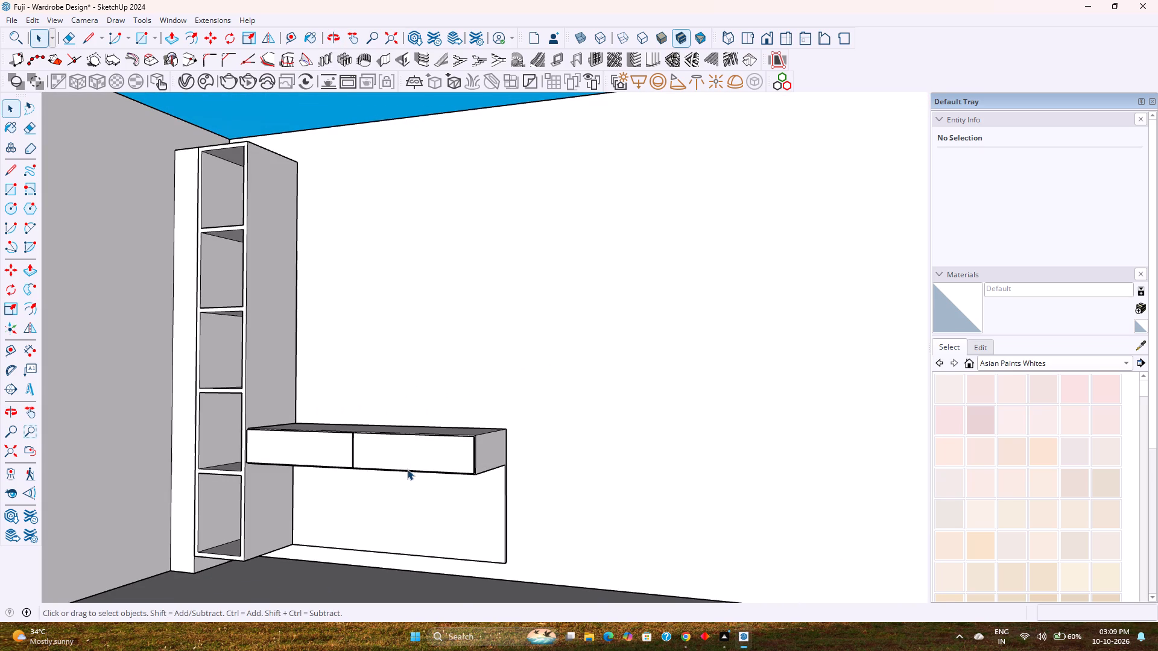
pyautogui.click(399, 456)
pyautogui.tripleClick(397, 450)
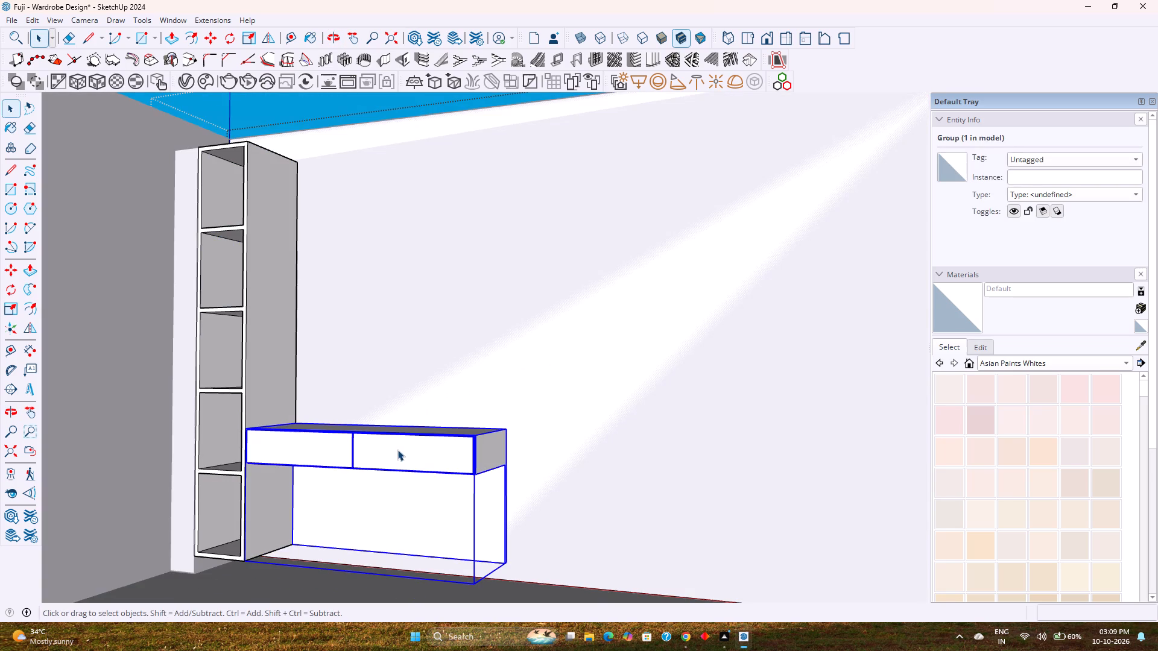
pyautogui.moveTo(393, 462); pyautogui.dragTo(518, 451, button='middle')
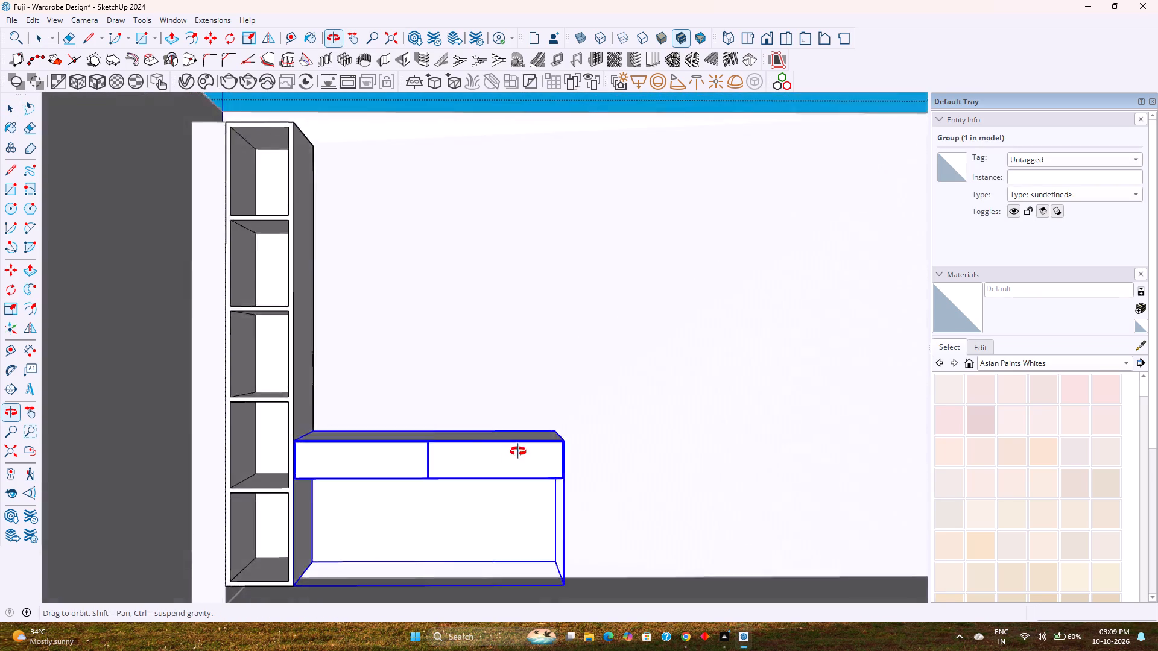
pyautogui.moveTo(518, 451); pyautogui.dragTo(369, 445, button='middle')
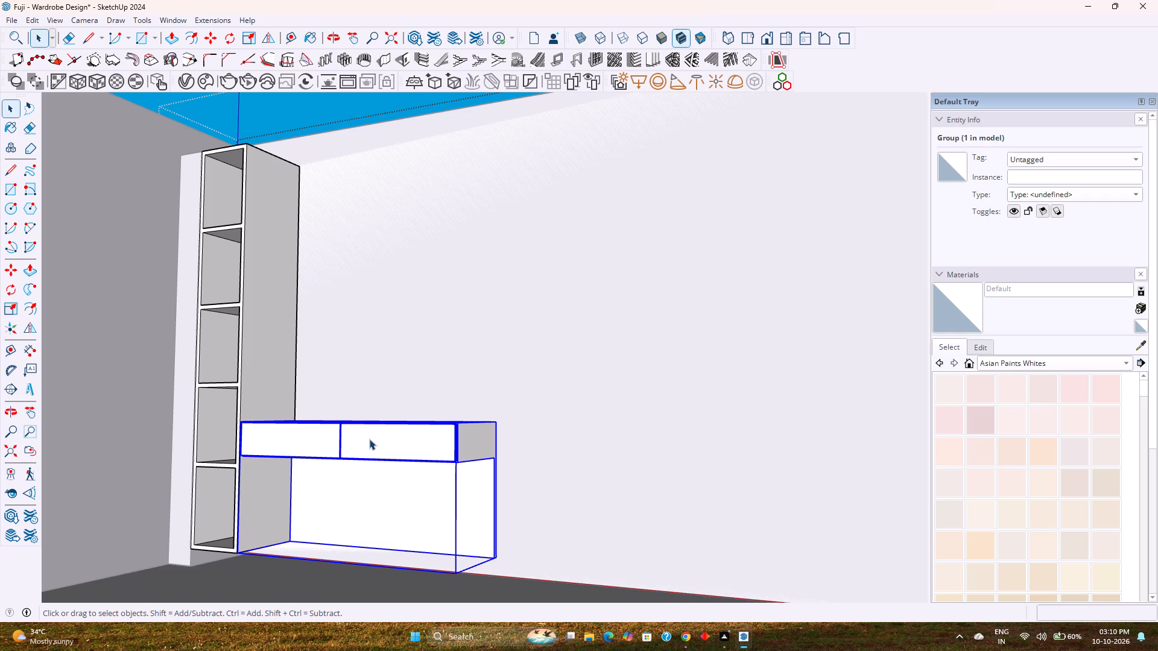
pyautogui.moveTo(304, 385); pyautogui.dragTo(214, 530, button='middle')
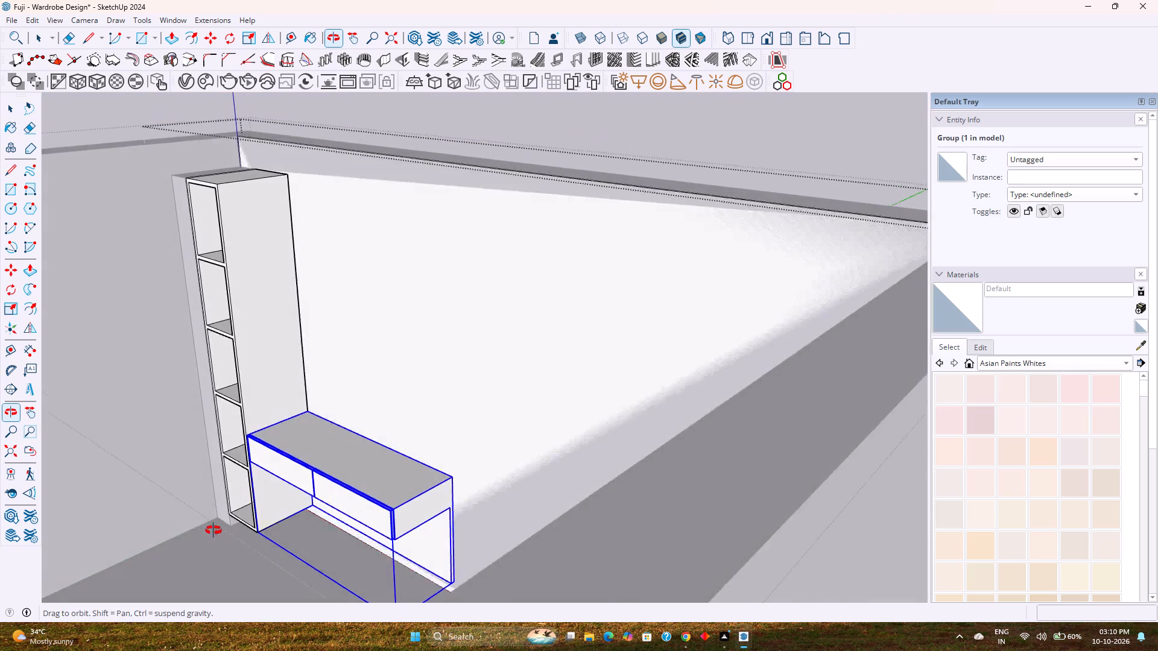
pyautogui.moveTo(214, 530); pyautogui.dragTo(230, 541, button='middle')
pyautogui.scroll(-1, 232, 538)
pyautogui.scroll(12, 252, 470)
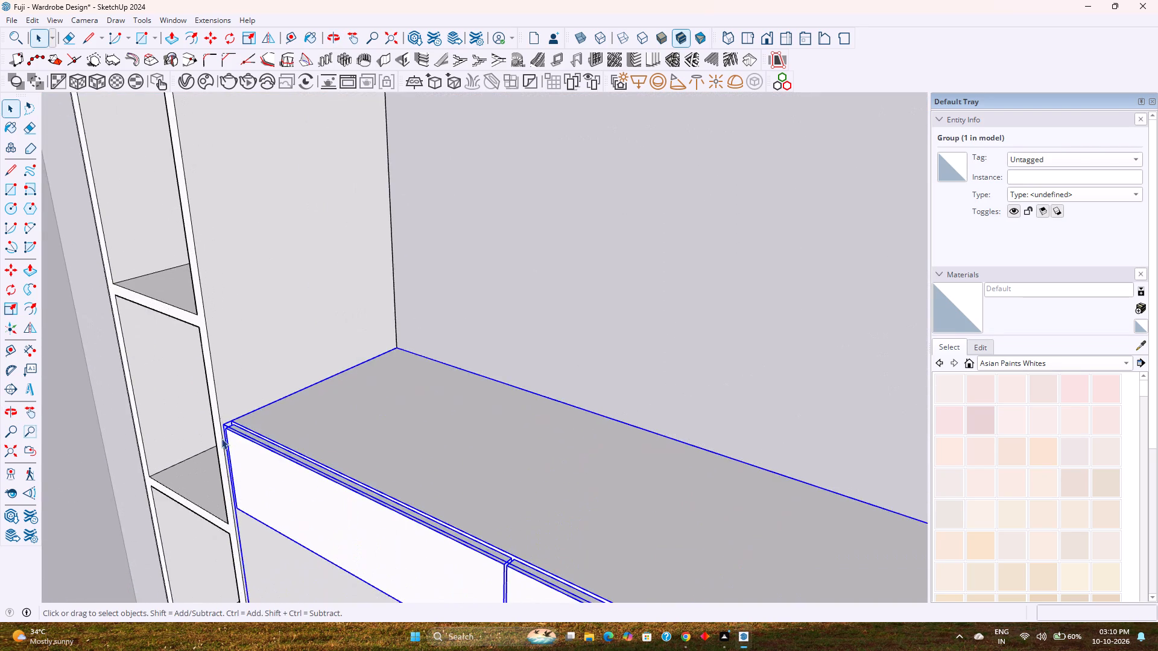
pyautogui.scroll(12, 221, 438)
pyautogui.moveTo(242, 426); pyautogui.dragTo(283, 435, button='middle')
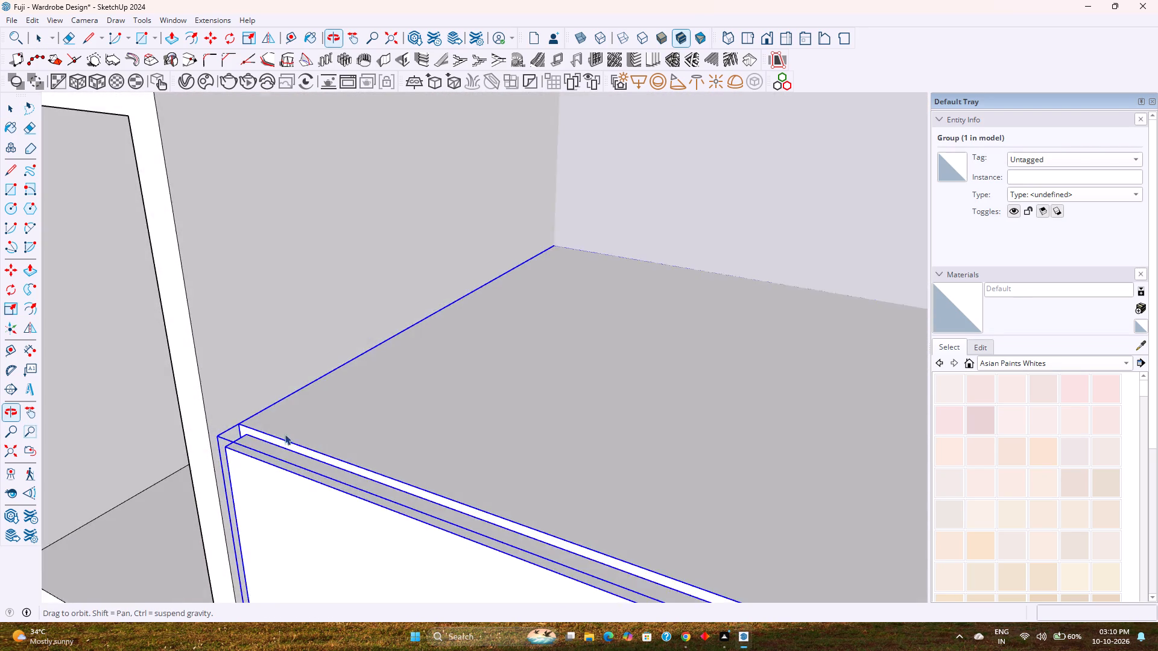
pyautogui.scroll(-7, 289, 428)
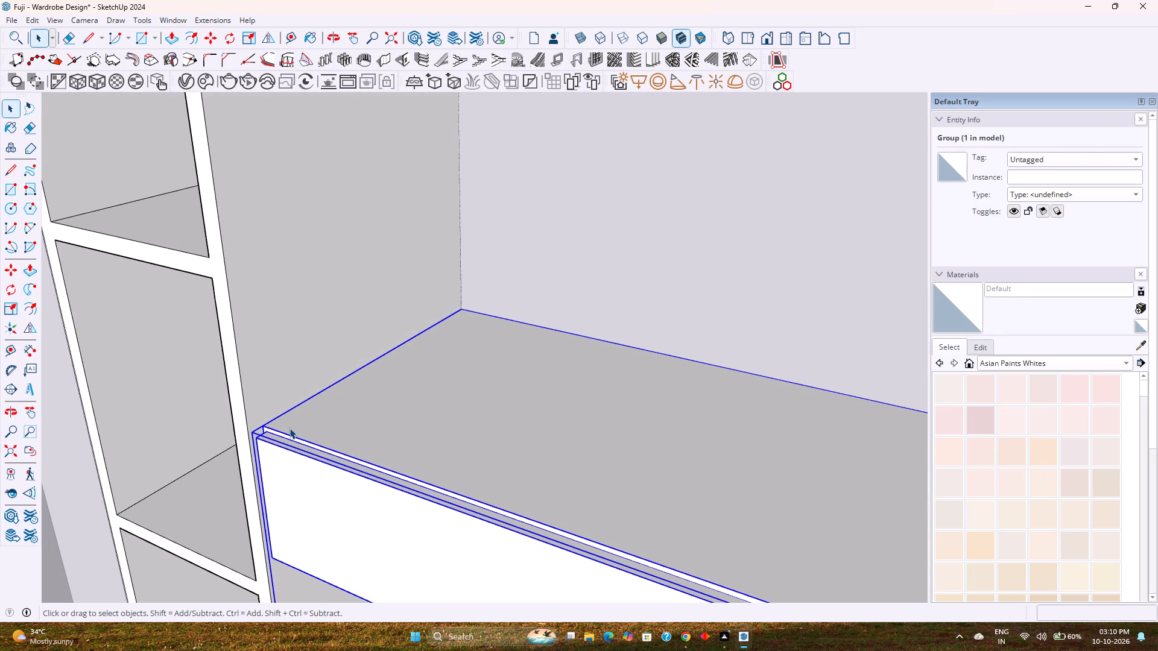
pyautogui.scroll(-3, 379, 445)
# Open the lower unit group for editing and examine its top, front panels and the wall space above it.
pyautogui.doubleClick(362, 465)
pyautogui.moveTo(362, 473); pyautogui.dragTo(385, 455, button='middle')
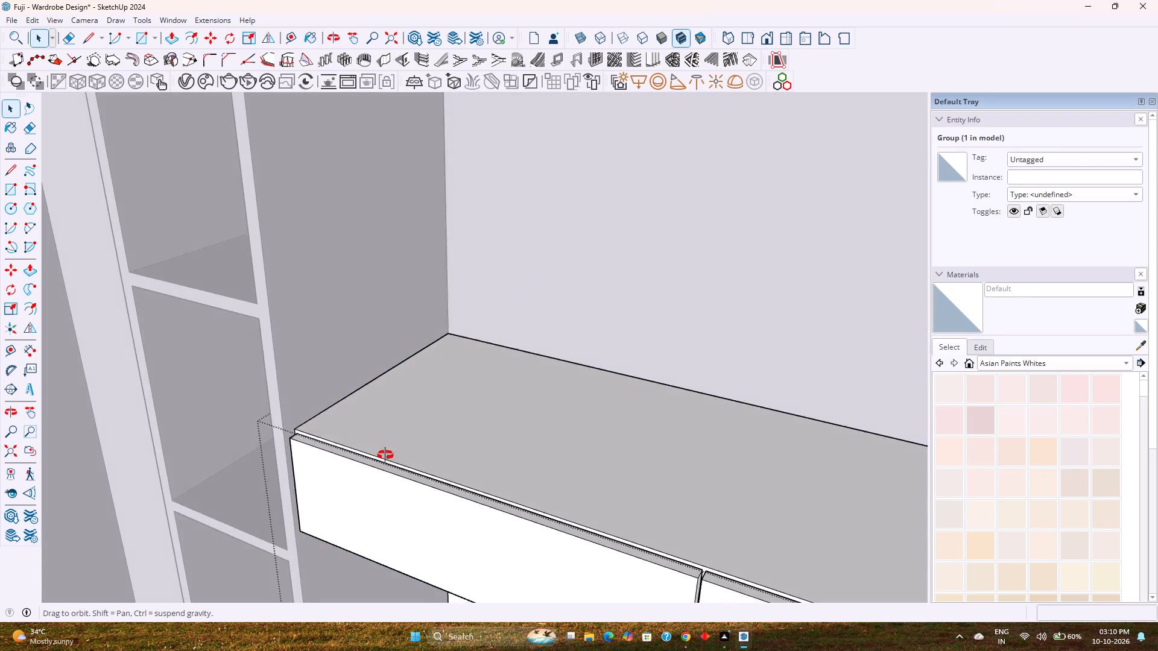
pyautogui.moveTo(385, 455); pyautogui.dragTo(435, 407, button='middle')
pyautogui.keyDown('shift'); pyautogui.moveTo(470, 390); pyautogui.dragTo(220, 428, button='middle'); pyautogui.keyUp('shift')
pyautogui.scroll(-2, 283, 388)
pyautogui.moveTo(283, 388); pyautogui.dragTo(276, 397, button='middle')
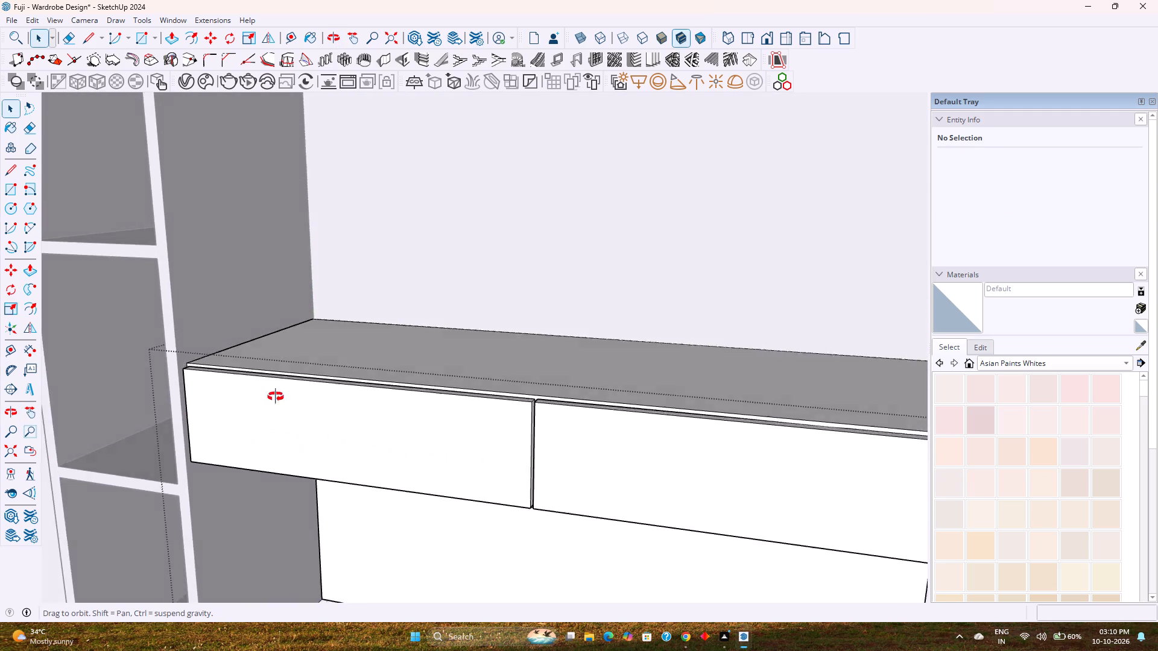
pyautogui.moveTo(276, 397); pyautogui.dragTo(90, 400, button='middle')
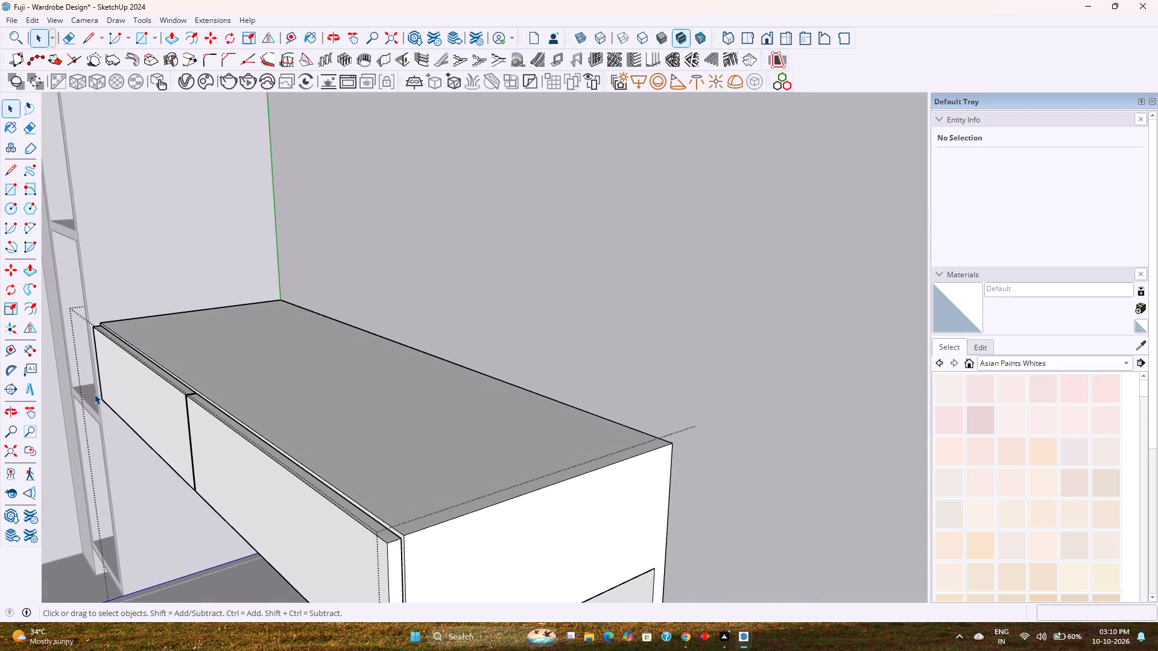
pyautogui.moveTo(153, 344); pyautogui.dragTo(270, 350, button='middle')
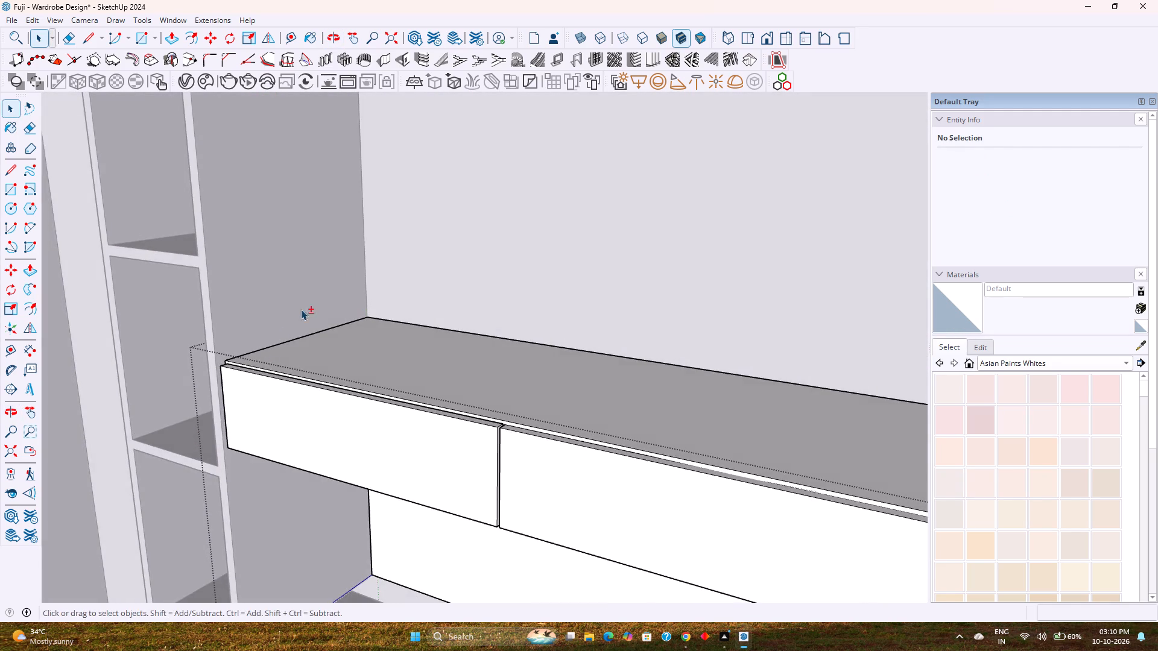
pyautogui.keyDown('shift'); pyautogui.moveTo(324, 294); pyautogui.dragTo(184, 373, button='middle'); pyautogui.keyUp('shift')
pyautogui.moveTo(182, 373); pyautogui.dragTo(238, 333, button='middle')
pyautogui.scroll(-3, 259, 322)
pyautogui.keyDown('shift'); pyautogui.moveTo(262, 324); pyautogui.dragTo(194, 398, button='middle'); pyautogui.keyUp('shift')
pyautogui.moveTo(199, 386); pyautogui.dragTo(287, 377, button='middle')
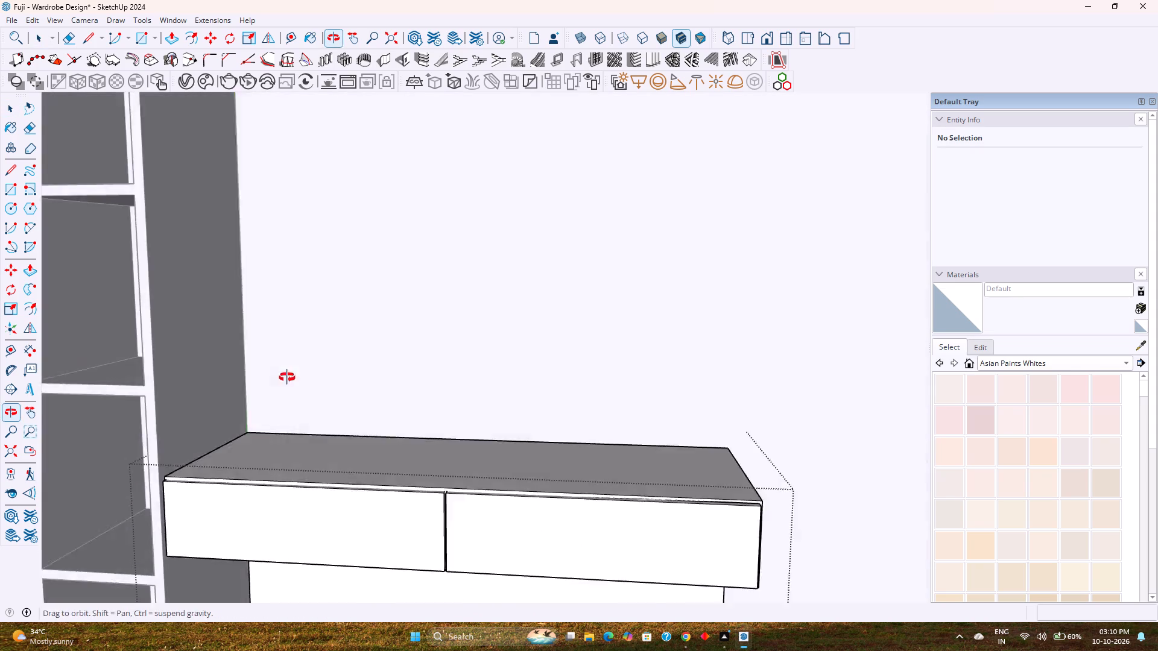
pyautogui.moveTo(287, 377); pyautogui.dragTo(298, 374, button='middle')
pyautogui.keyDown('shift'); pyautogui.moveTo(360, 339); pyautogui.dragTo(296, 357, button='middle'); pyautogui.keyUp('shift')
pyautogui.scroll(-9, 285, 352)
pyautogui.keyDown('shift'); pyautogui.moveTo(286, 352); pyautogui.dragTo(265, 397, button='middle'); pyautogui.keyUp('shift')
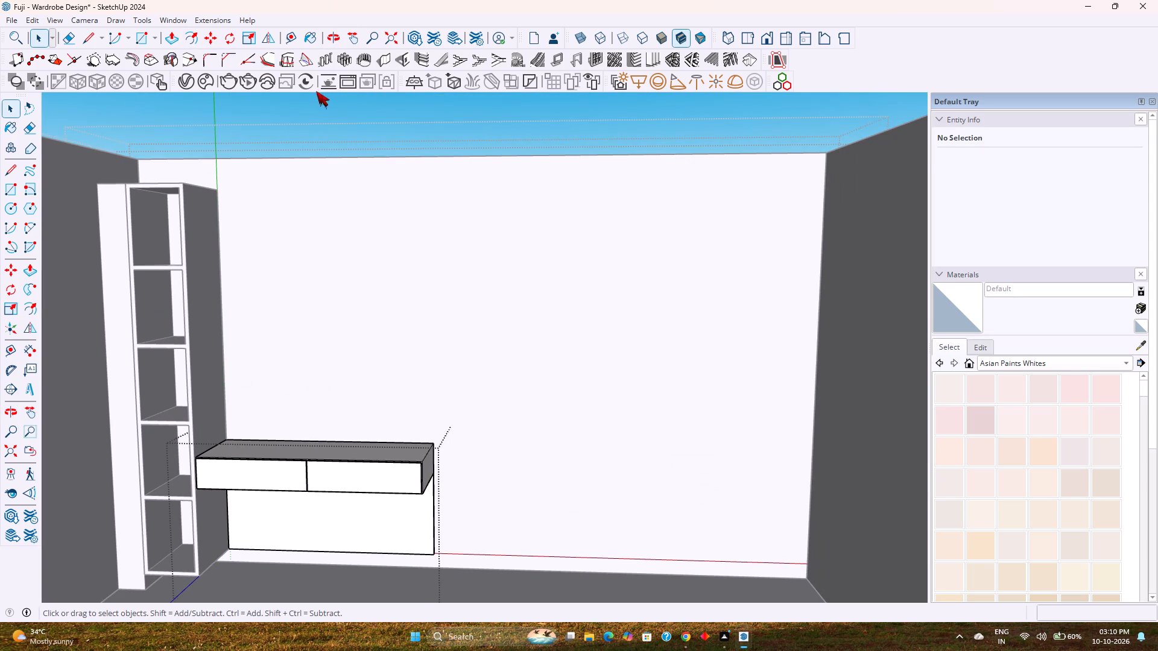
# Place Tape Measure guides on the back wall: horizontal 5'6" above the lower unit at the shelved unit's top, vertical at its free end.
pyautogui.click(294, 33)
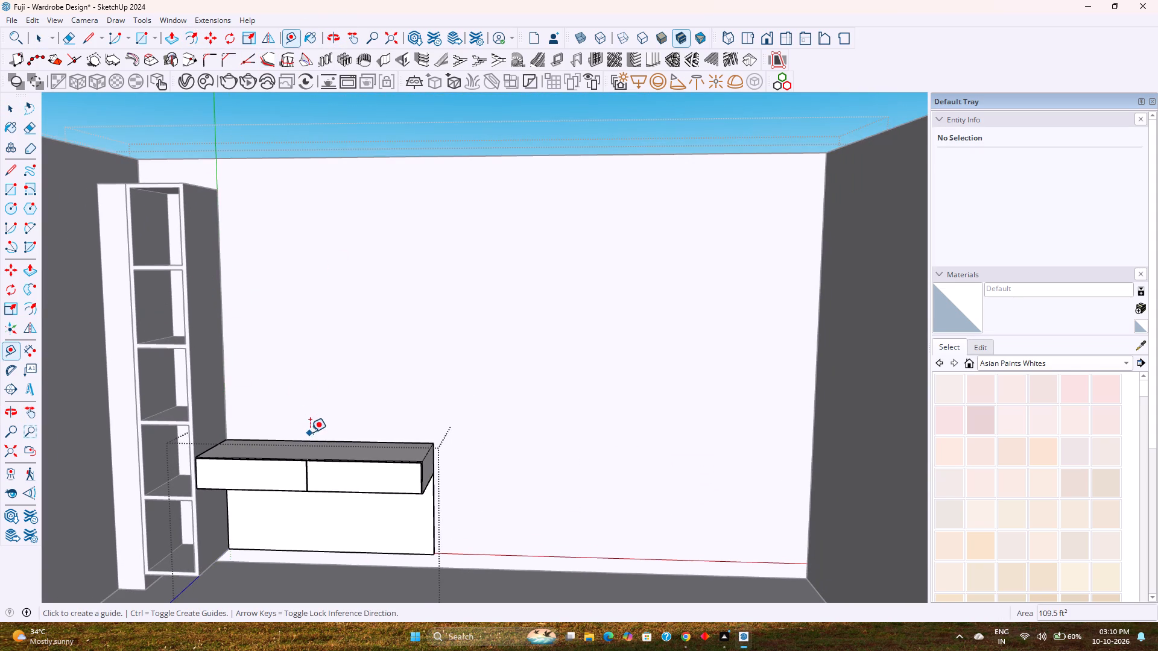
pyautogui.click(313, 439)
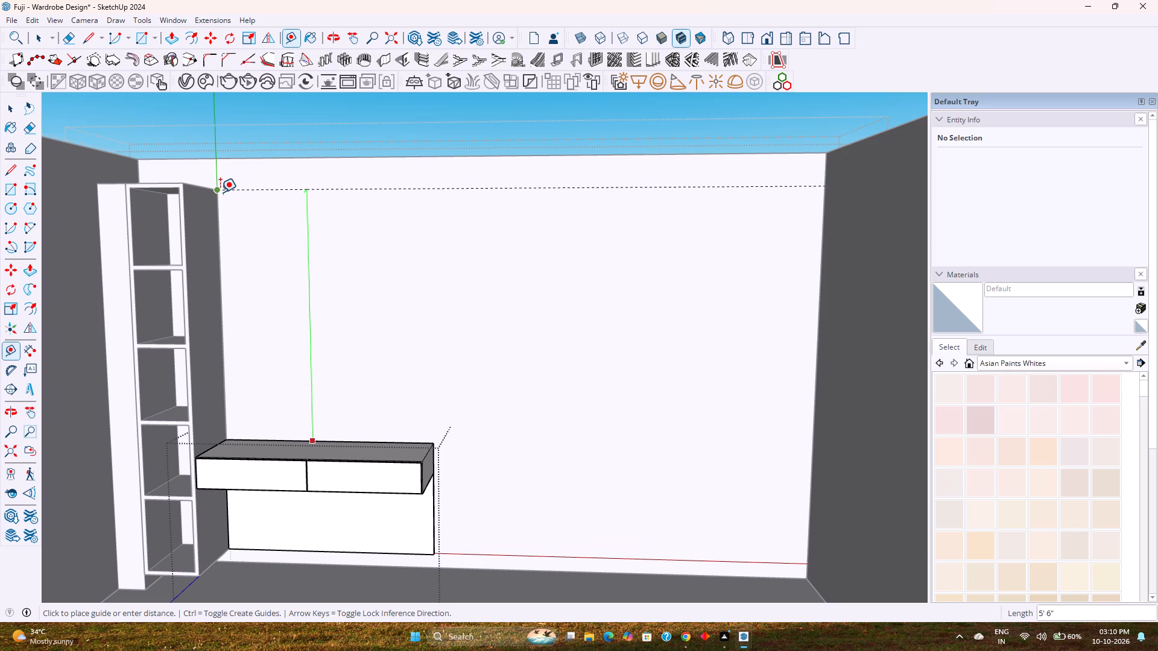
pyautogui.click(220, 192)
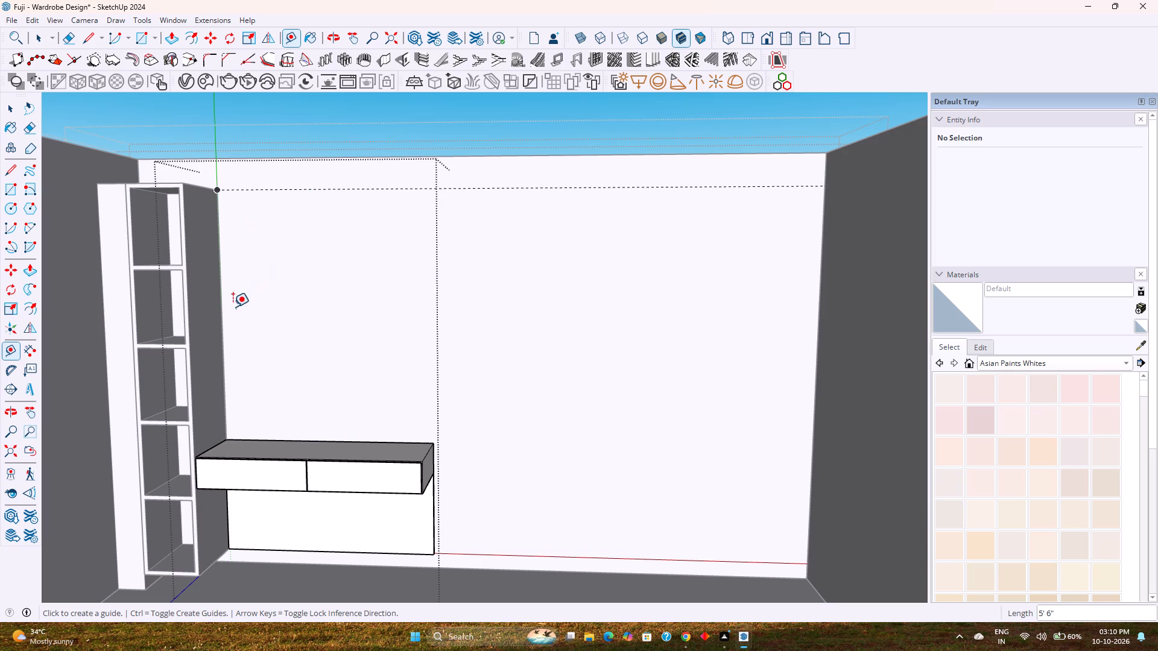
pyautogui.click(223, 313)
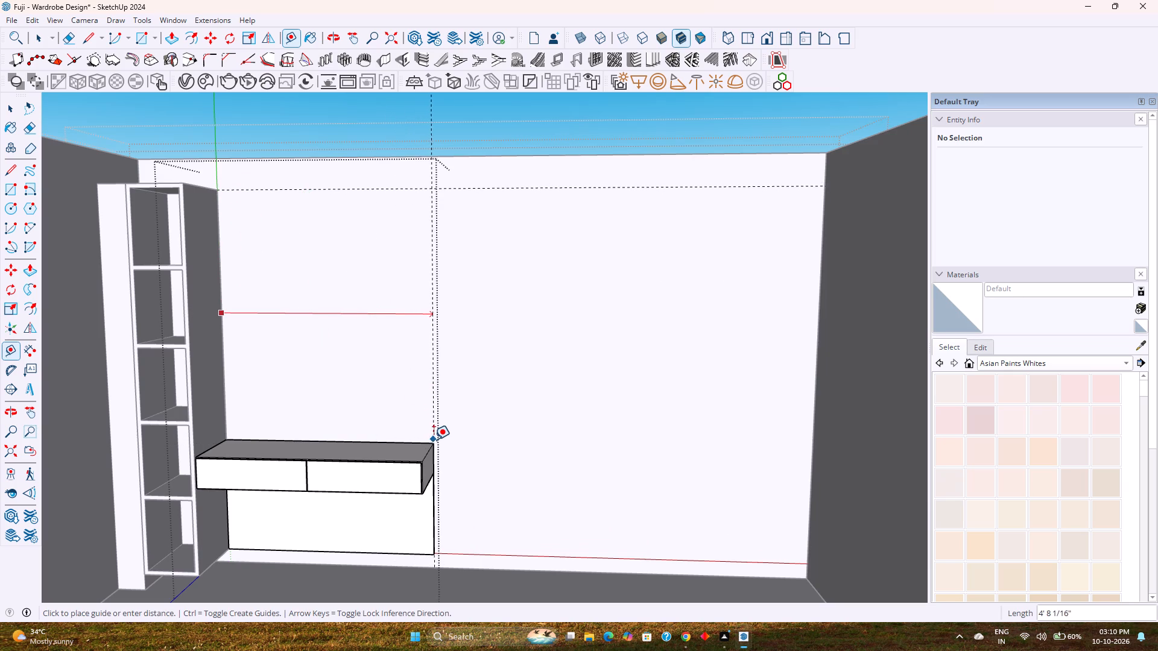
pyautogui.click(432, 442)
# Draw a 4'8" by 5'6" rectangle on the back wall above the lower unit, bounded by the guides, and group it.
pyautogui.moveTo(322, 321); pyautogui.dragTo(341, 350, button='middle')
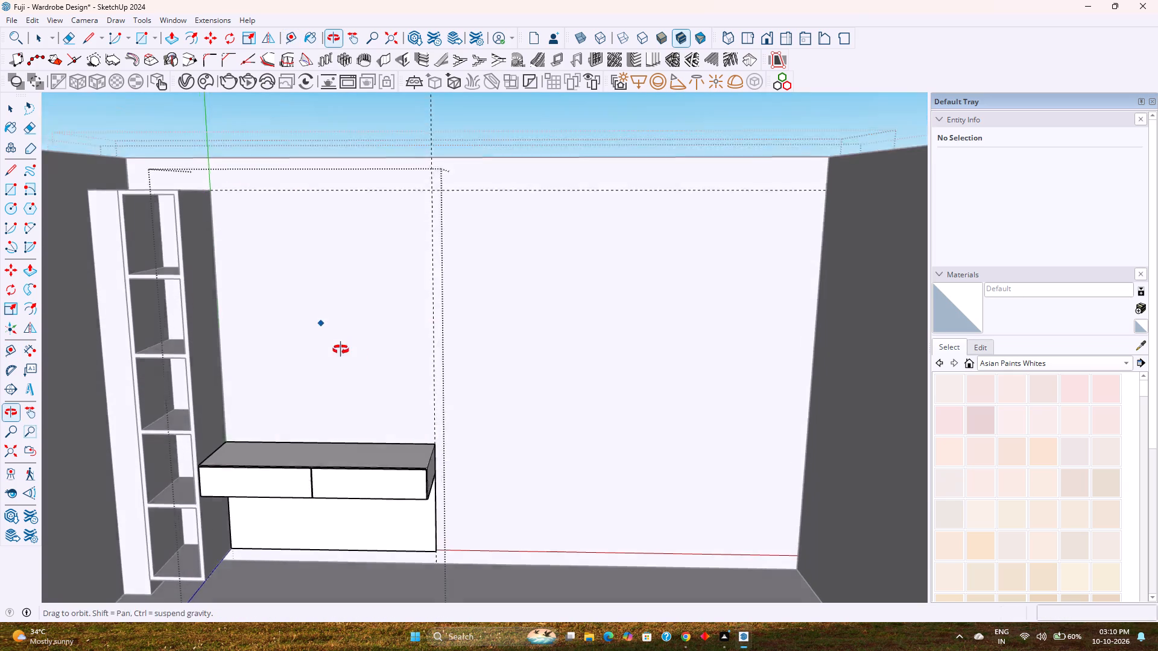
pyautogui.moveTo(341, 350); pyautogui.dragTo(359, 359, button='middle')
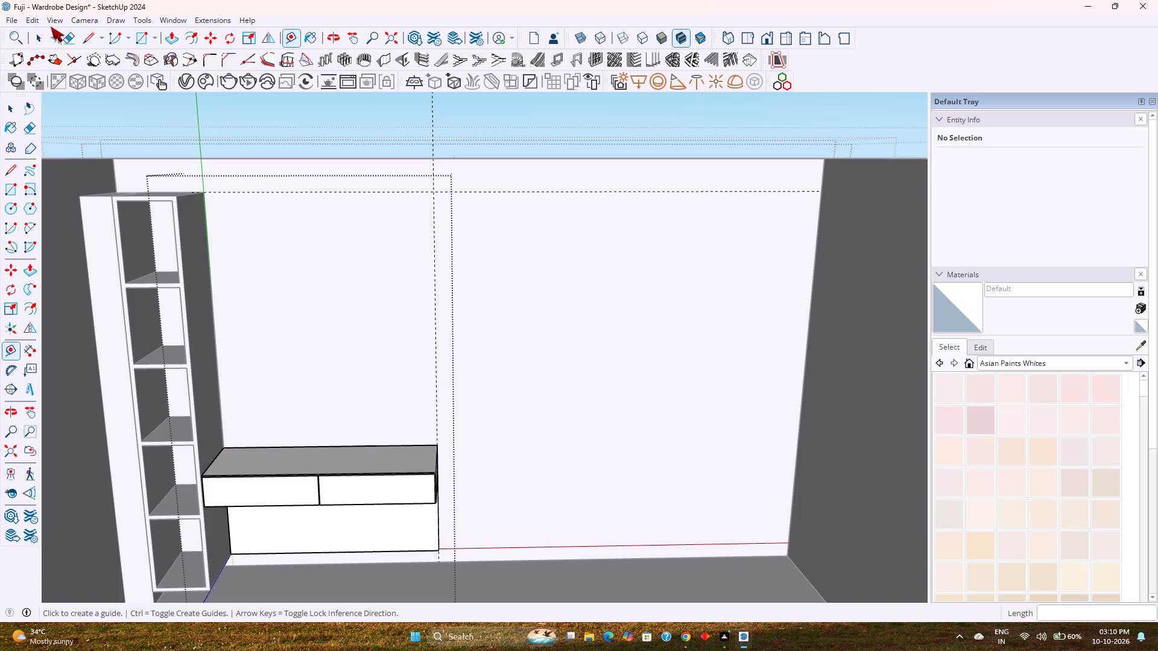
pyautogui.click(138, 40)
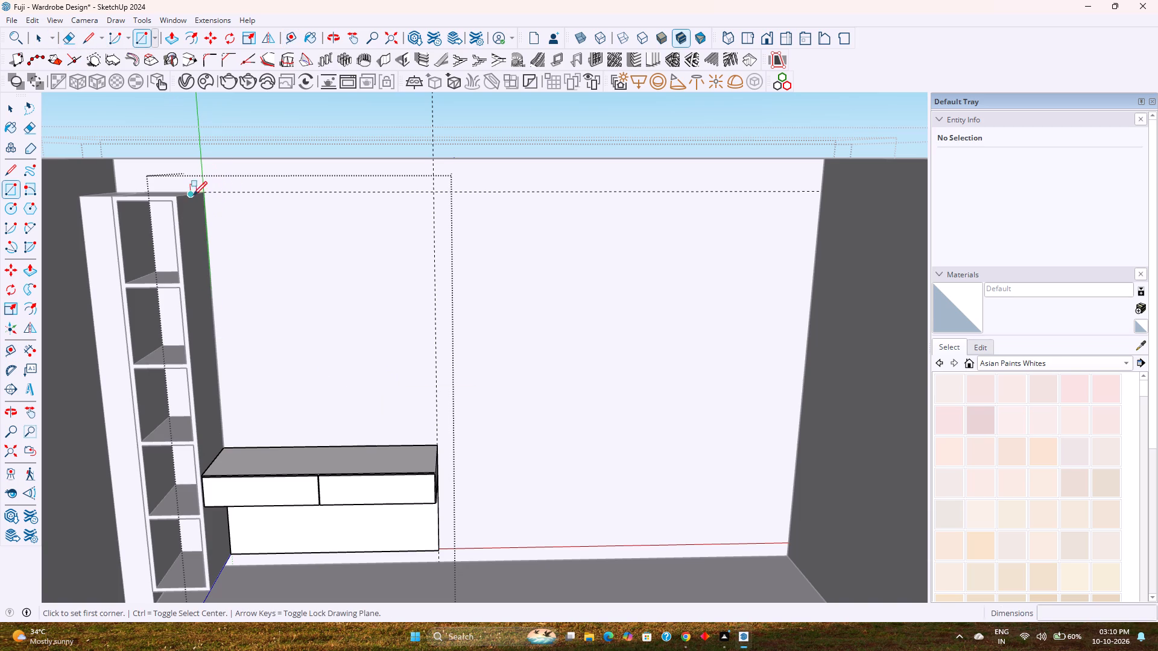
pyautogui.click(206, 193)
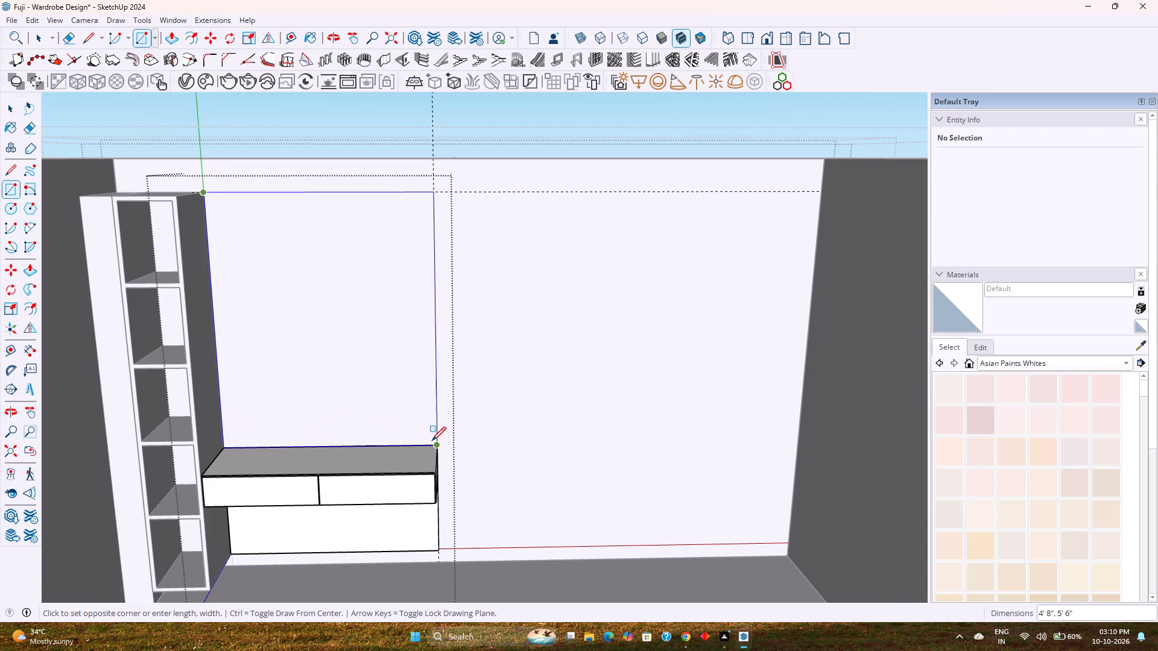
pyautogui.click(434, 442)
pyautogui.press('space')
pyautogui.doubleClick(346, 298)
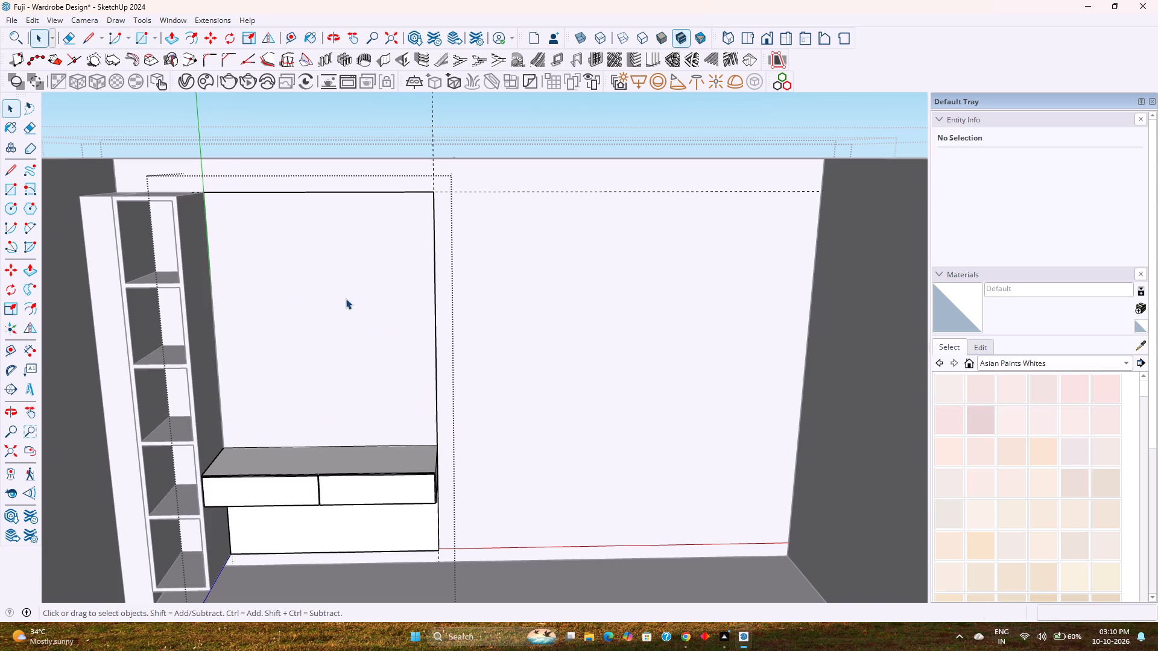
pyautogui.rightClick(346, 296)
pyautogui.click(432, 405)
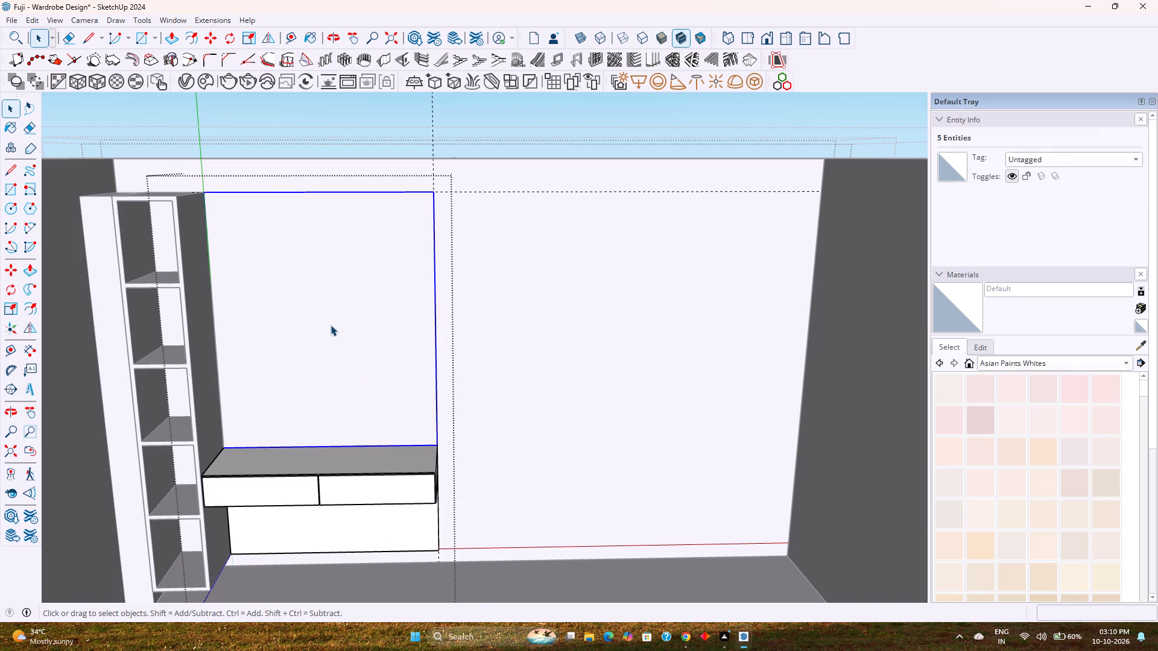
# Open the new back panel group and reverse its face.
pyautogui.doubleClick(330, 322)
pyautogui.moveTo(352, 342); pyautogui.dragTo(281, 296, button='middle')
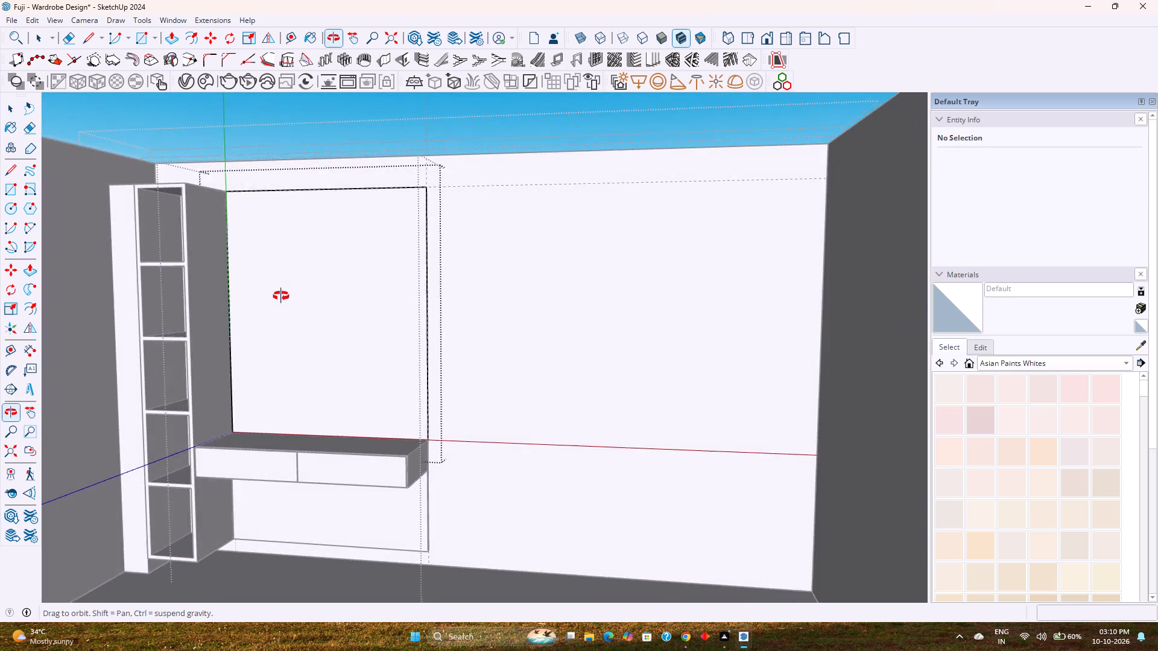
pyautogui.moveTo(281, 296); pyautogui.dragTo(283, 296, button='middle')
pyautogui.scroll(1, 285, 296)
pyautogui.click(351, 274)
pyautogui.rightClick(351, 274)
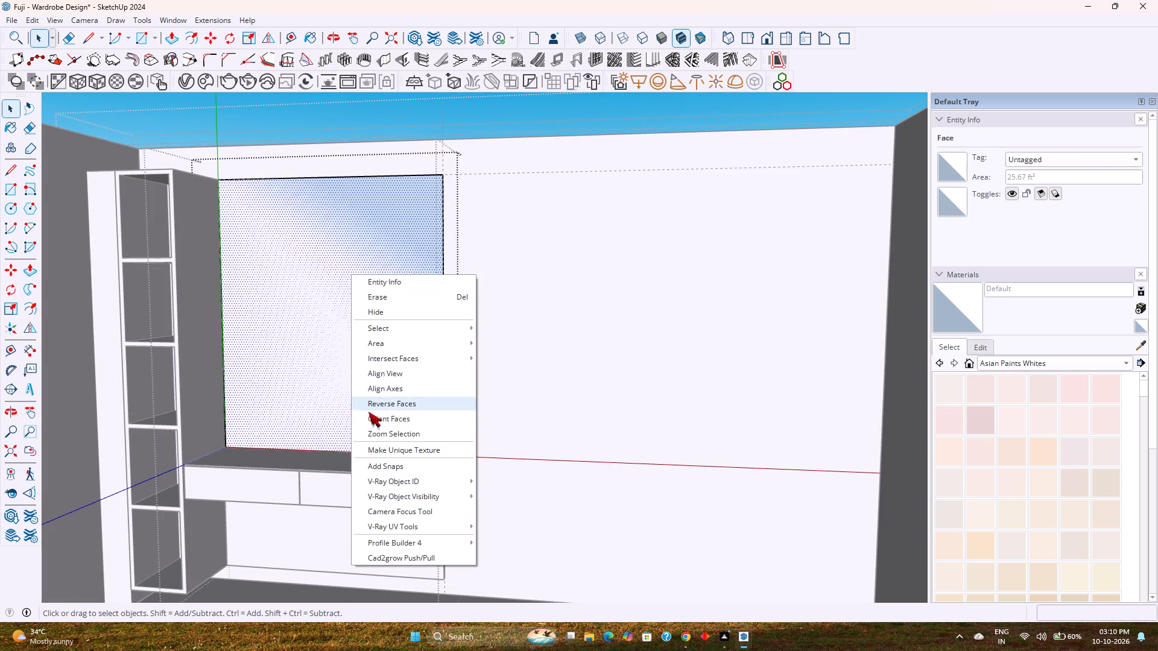
pyautogui.click(375, 409)
# Push/Pull the back panel's face out from the wall by 0.5".
pyautogui.moveTo(394, 346); pyautogui.dragTo(358, 515, button='middle')
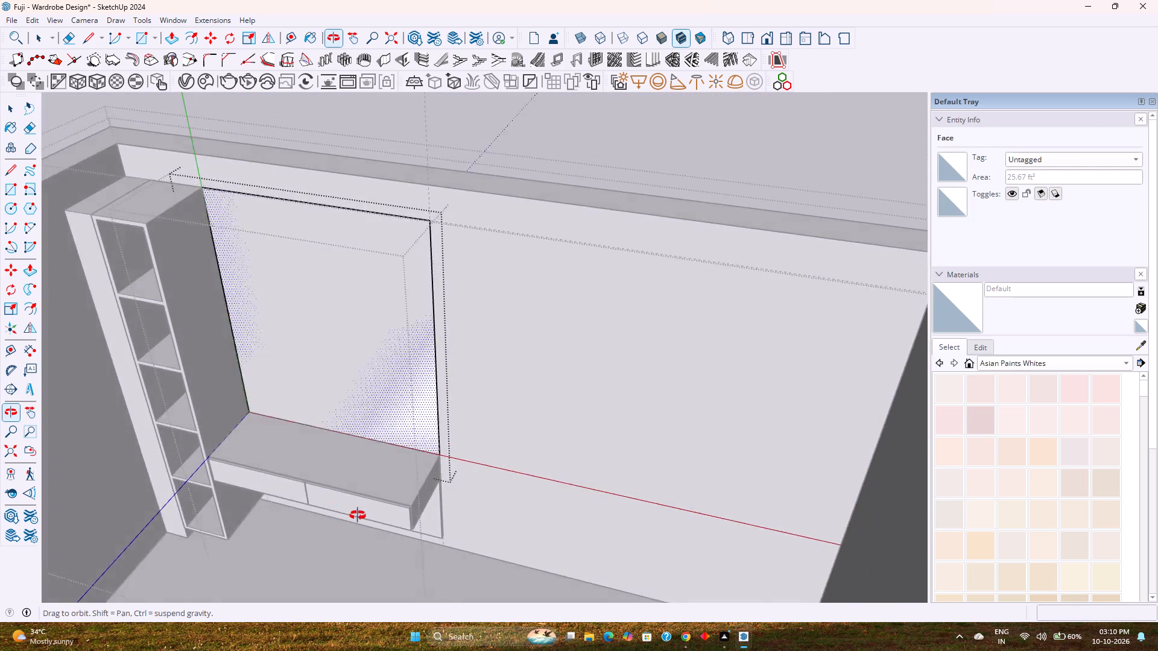
pyautogui.moveTo(358, 515); pyautogui.dragTo(411, 511, button='middle')
pyautogui.doubleClick(394, 353)
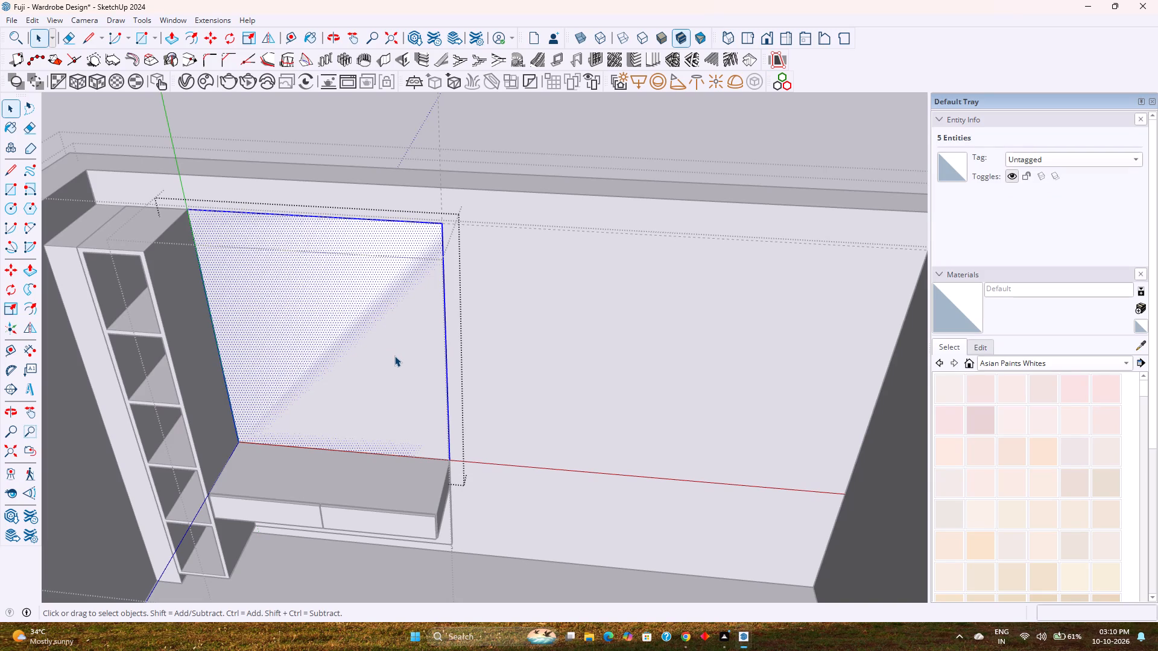
pyautogui.press('p')
pyautogui.click(413, 356)
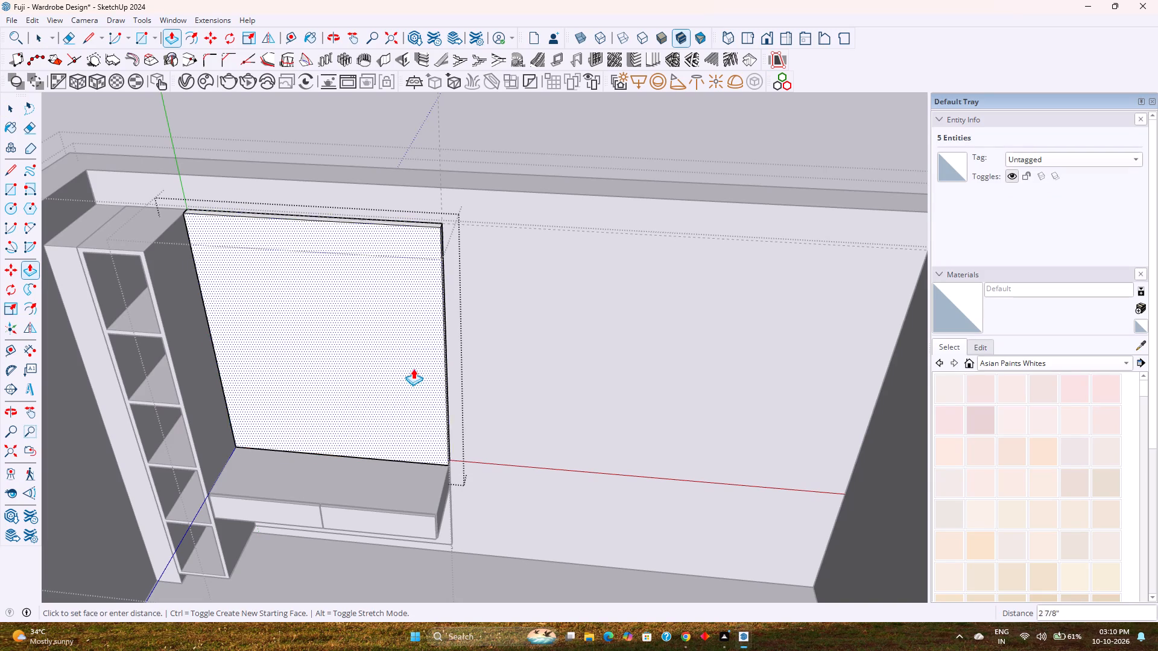
pyautogui.write('0.5')
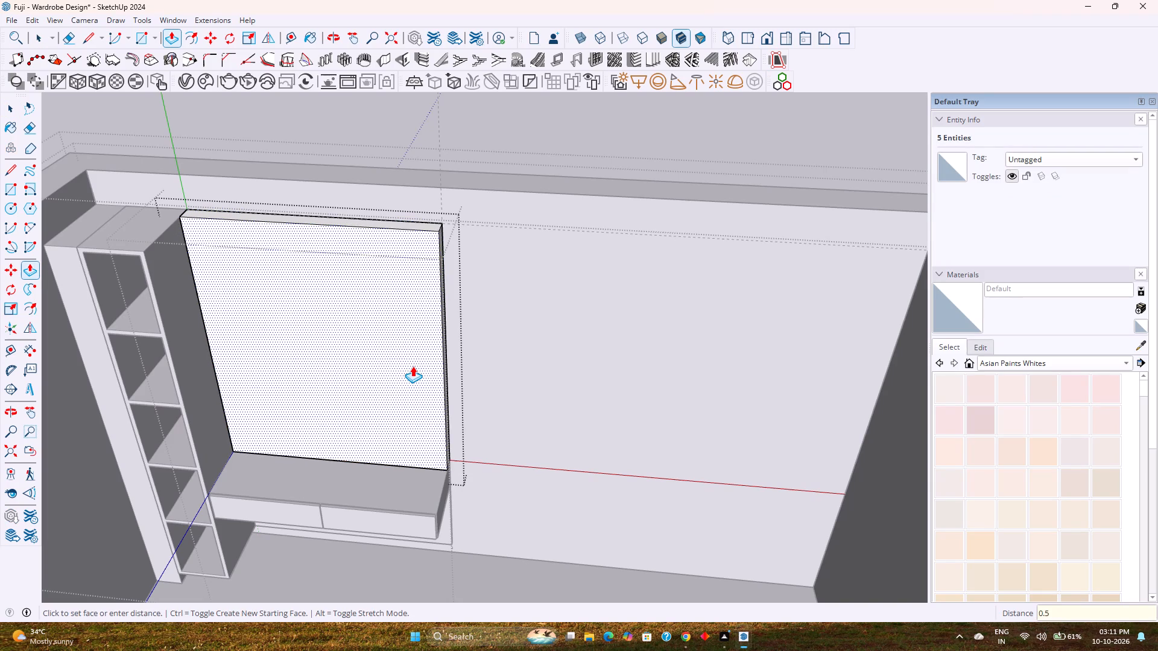
pyautogui.press('Return')
# Set up 1001bit vertical louvres on the back panel's front face, with front location and a louvre angle of 90.
pyautogui.scroll(5, 386, 240)
pyautogui.moveTo(378, 237); pyautogui.dragTo(407, 301, button='middle')
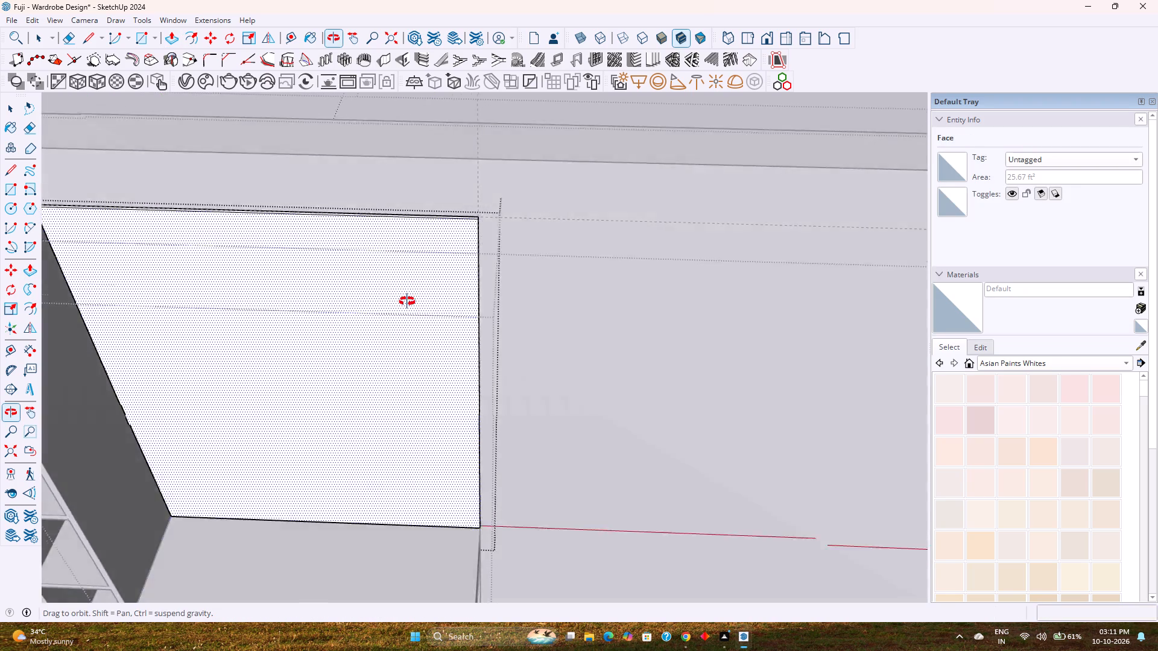
pyautogui.moveTo(407, 301); pyautogui.dragTo(420, 370, button='middle')
pyautogui.keyDown('shift'); pyautogui.moveTo(338, 289); pyautogui.dragTo(645, 396, button='middle'); pyautogui.keyUp('shift')
pyautogui.scroll(3, 389, 330)
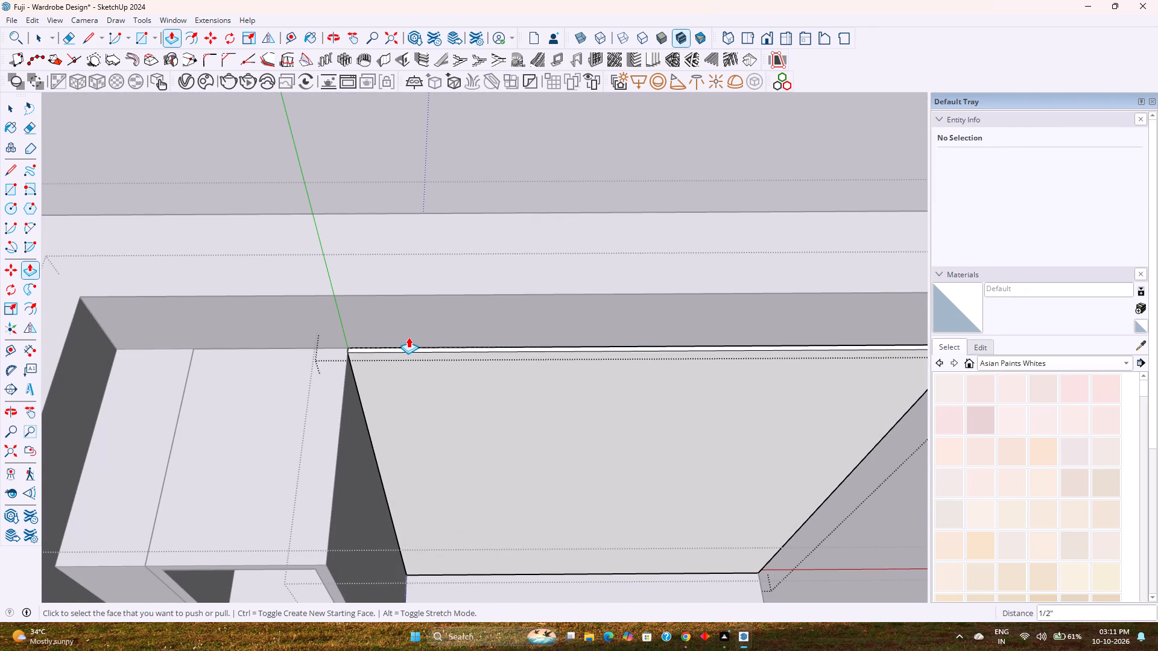
pyautogui.scroll(1, 448, 442)
pyautogui.moveTo(448, 442); pyautogui.dragTo(445, 414, button='middle')
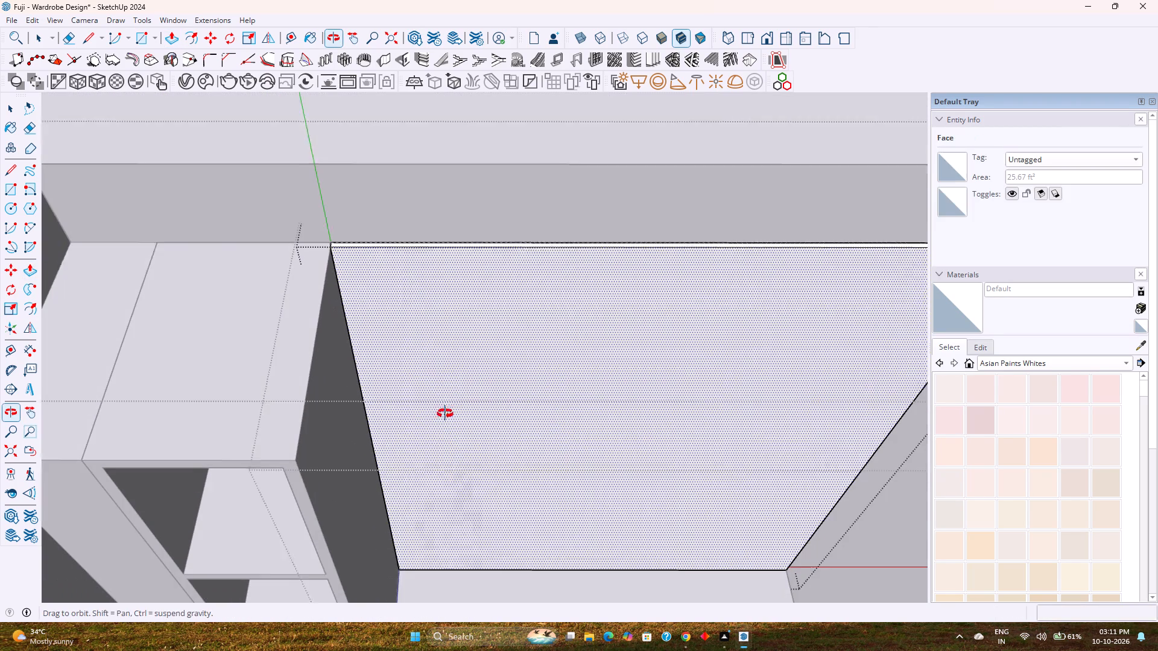
pyautogui.moveTo(445, 414); pyautogui.dragTo(445, 411, button='middle')
pyautogui.press('space')
pyautogui.click(442, 385)
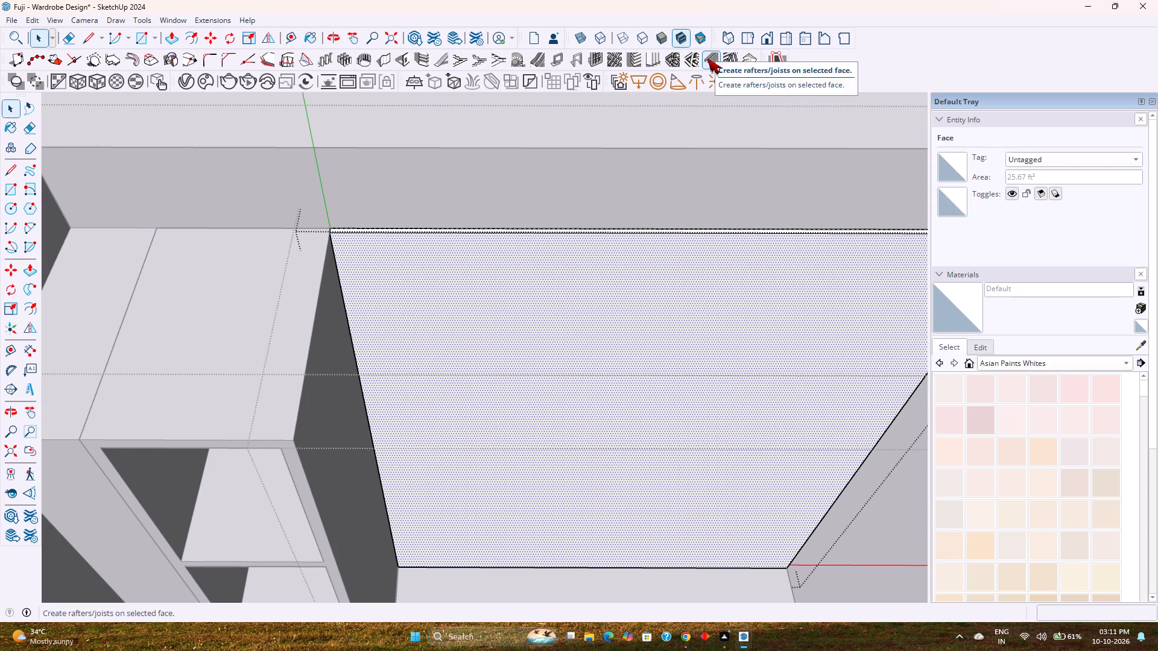
pyautogui.click(656, 58)
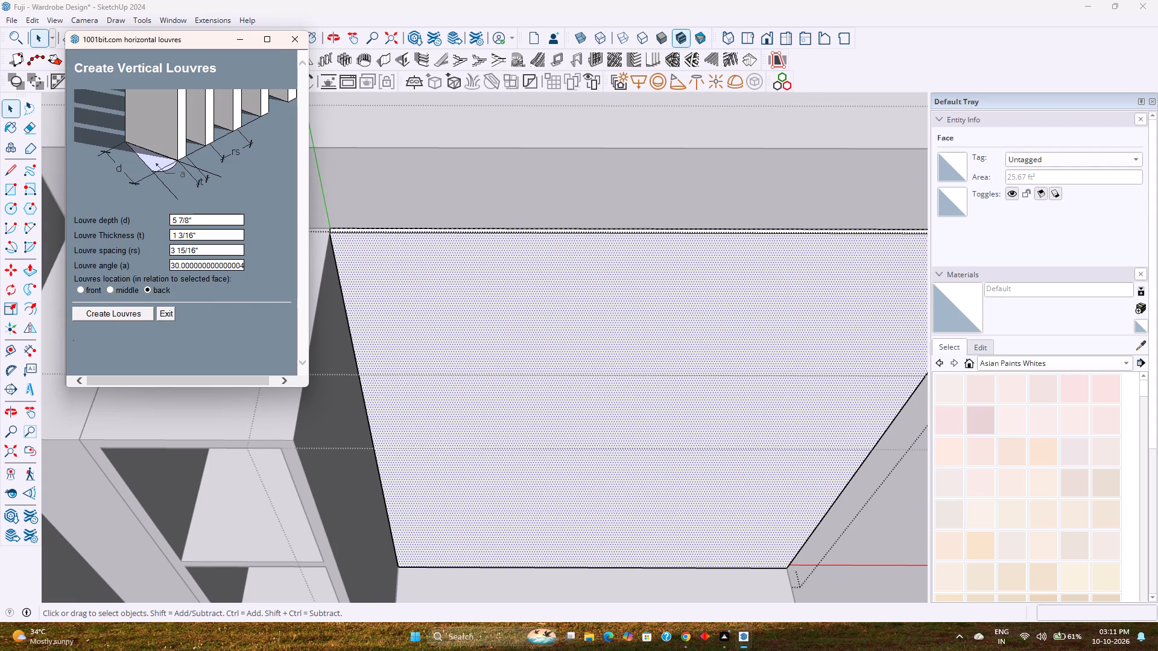
pyautogui.click(79, 292)
pyautogui.click(212, 266)
pyautogui.write('90')
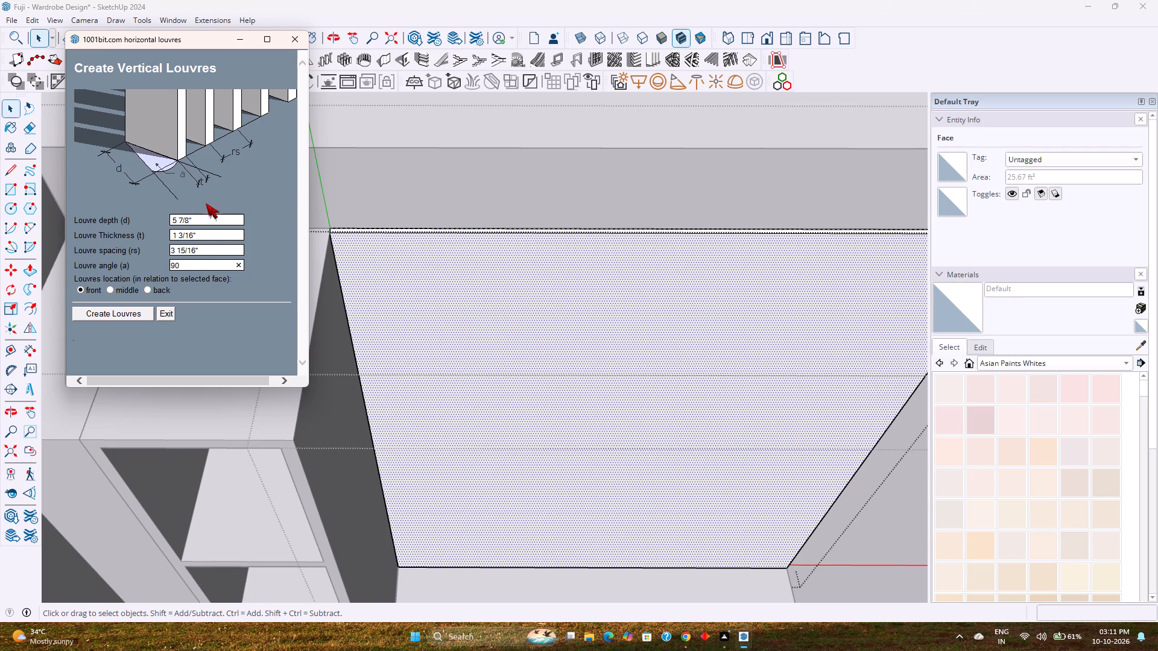
# Set the louvre depth to 0.25, thickness to 1.8" and spacing to 1", and try to create the vertical louvres.
pyautogui.click(204, 233)
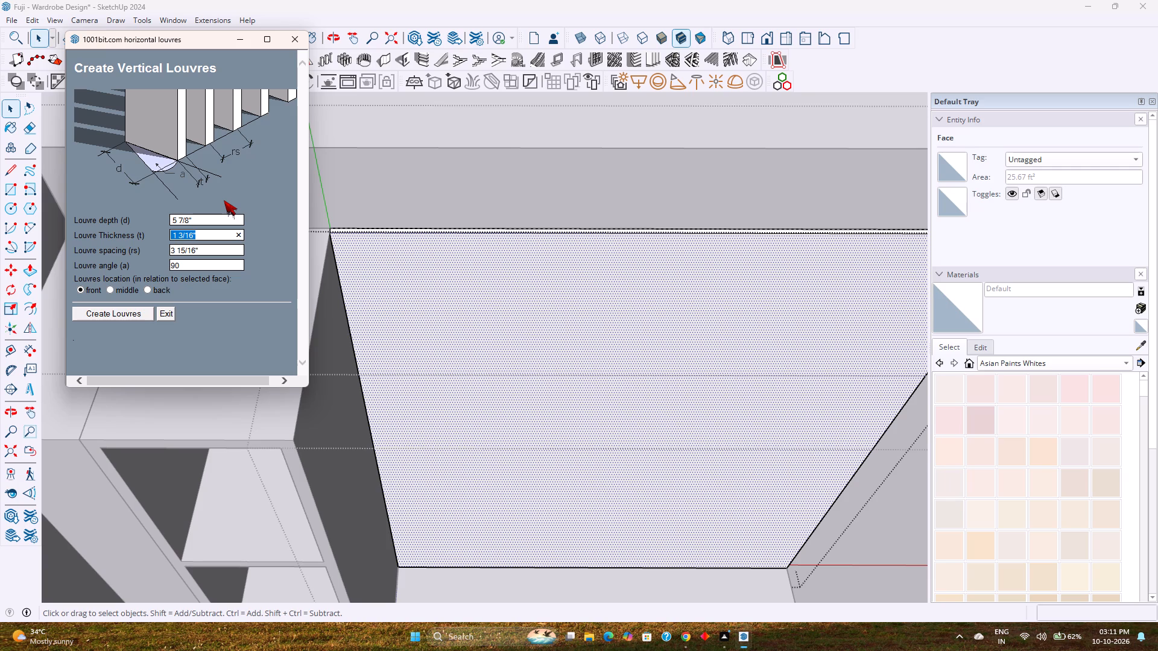
pyautogui.click(196, 222)
pyautogui.write('0.5')
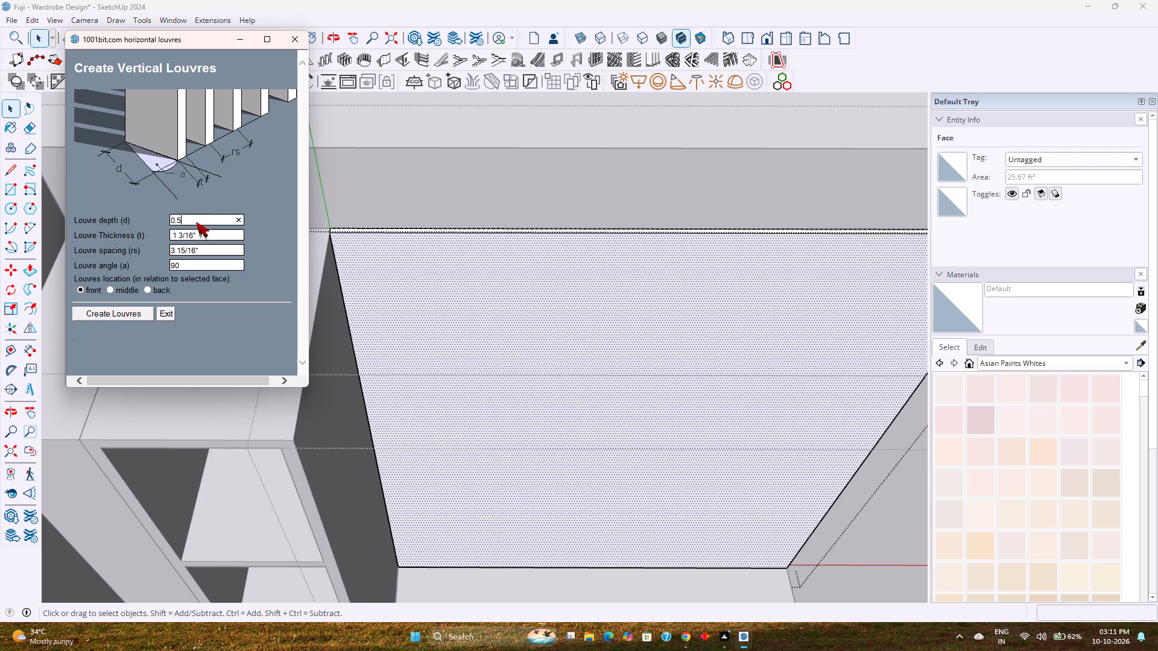
pyautogui.press('BackSpace')
pyautogui.write('25')
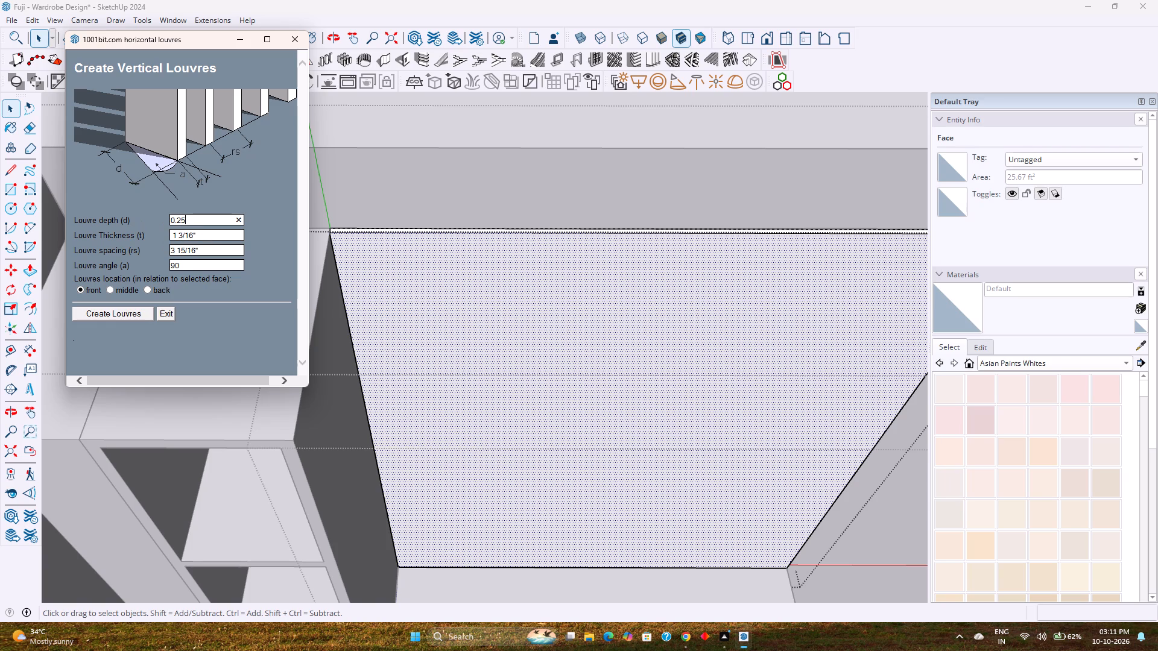
pyautogui.click(213, 233)
pyautogui.press('2')
pyautogui.press('BackSpace')
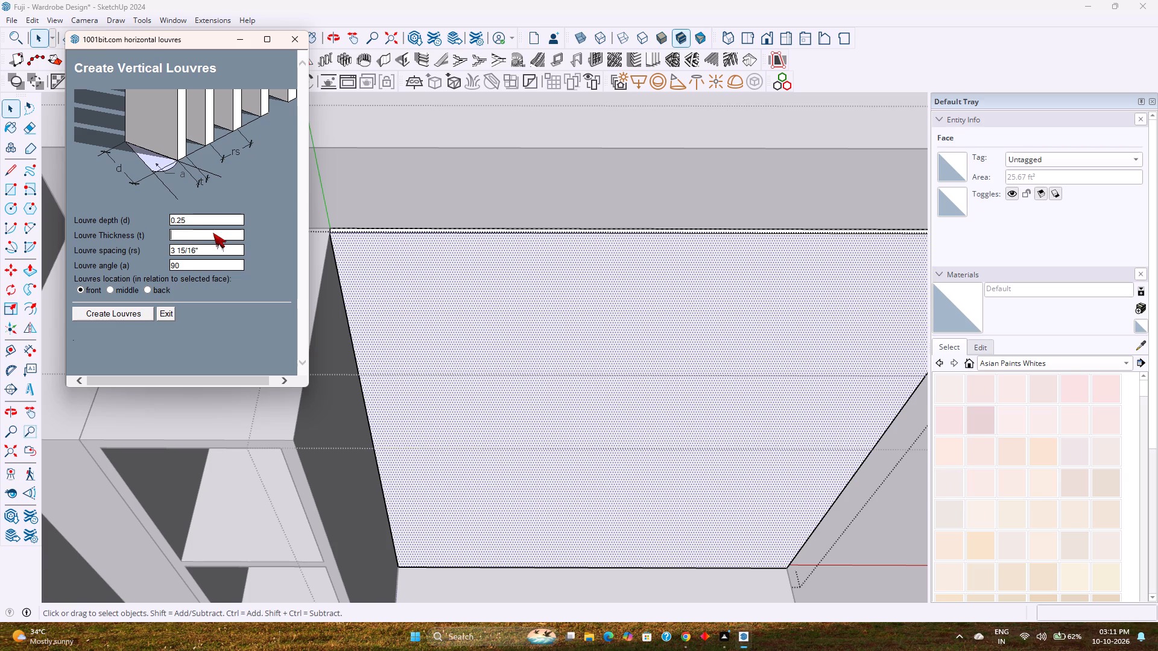
pyautogui.write('1.')
pyautogui.write('8"')
pyautogui.press('Return')
pyautogui.click(223, 252)
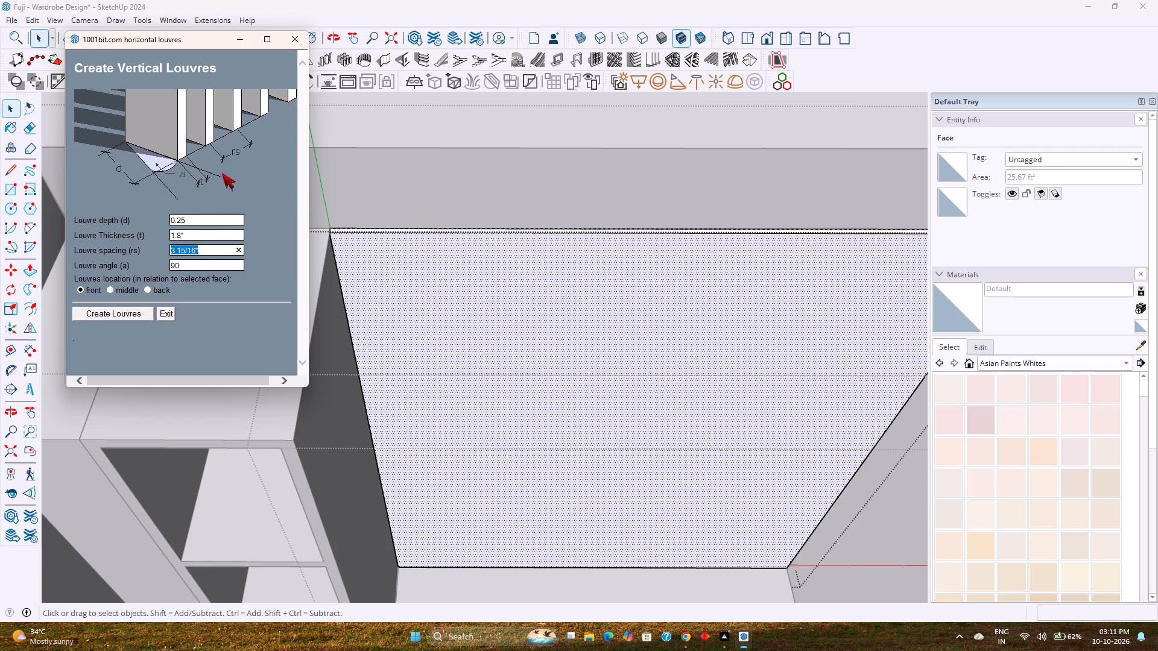
pyautogui.write('1"')
pyautogui.press('Return')
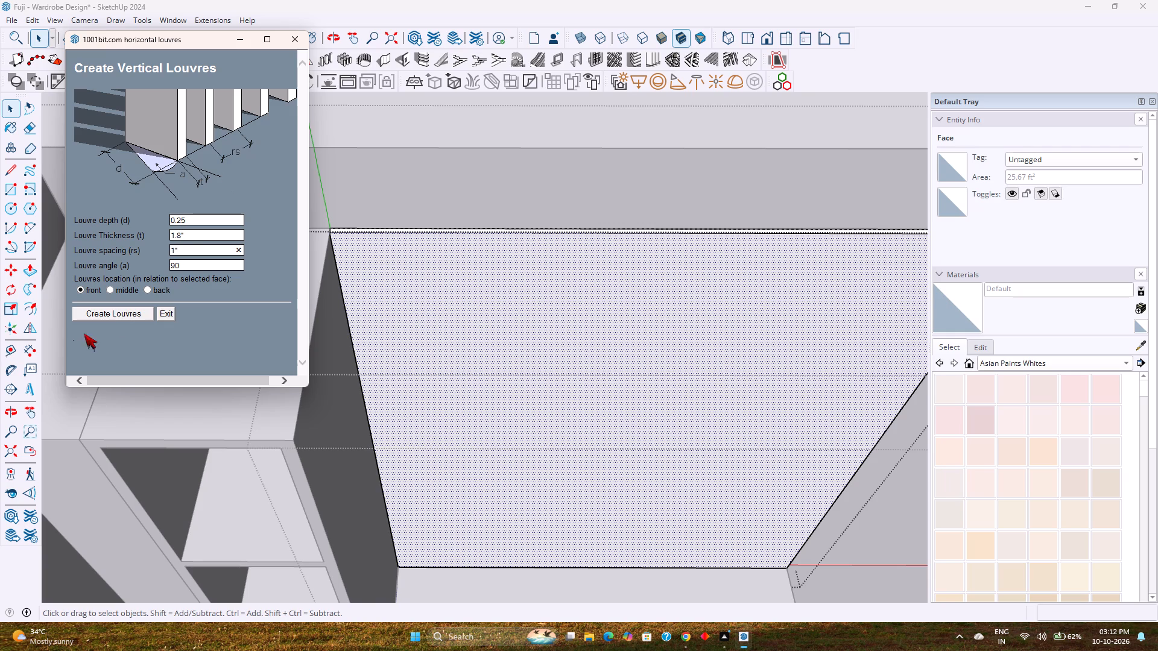
pyautogui.click(110, 314)
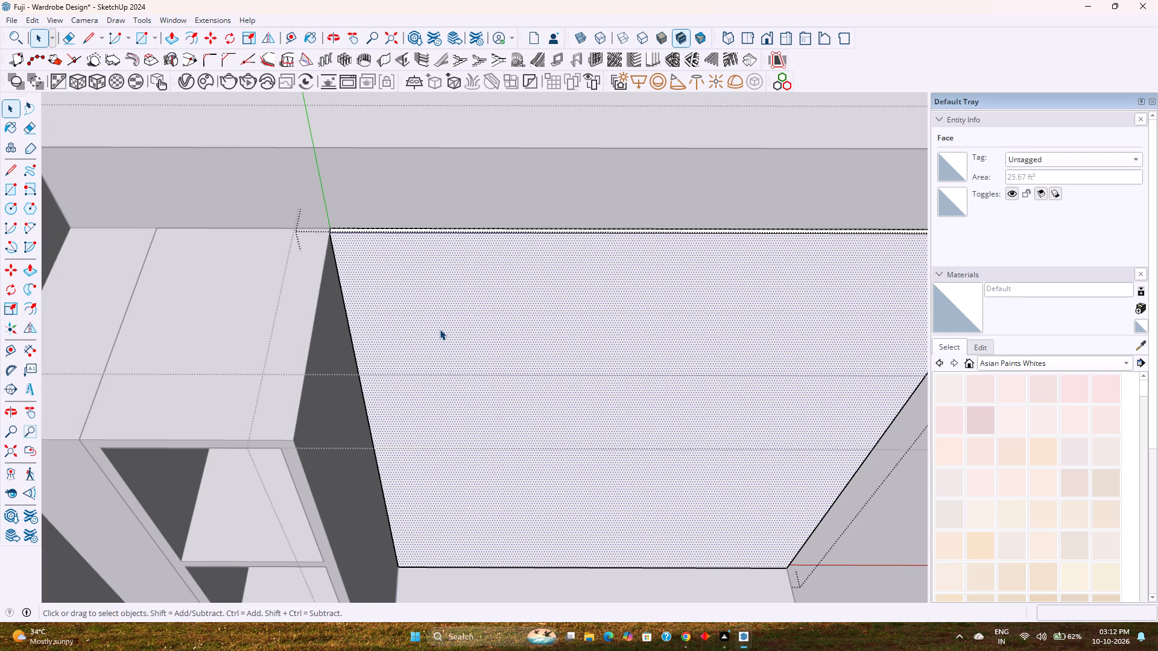
# Save the wardrobe model.
pyautogui.hotkey('ctrl', 's')
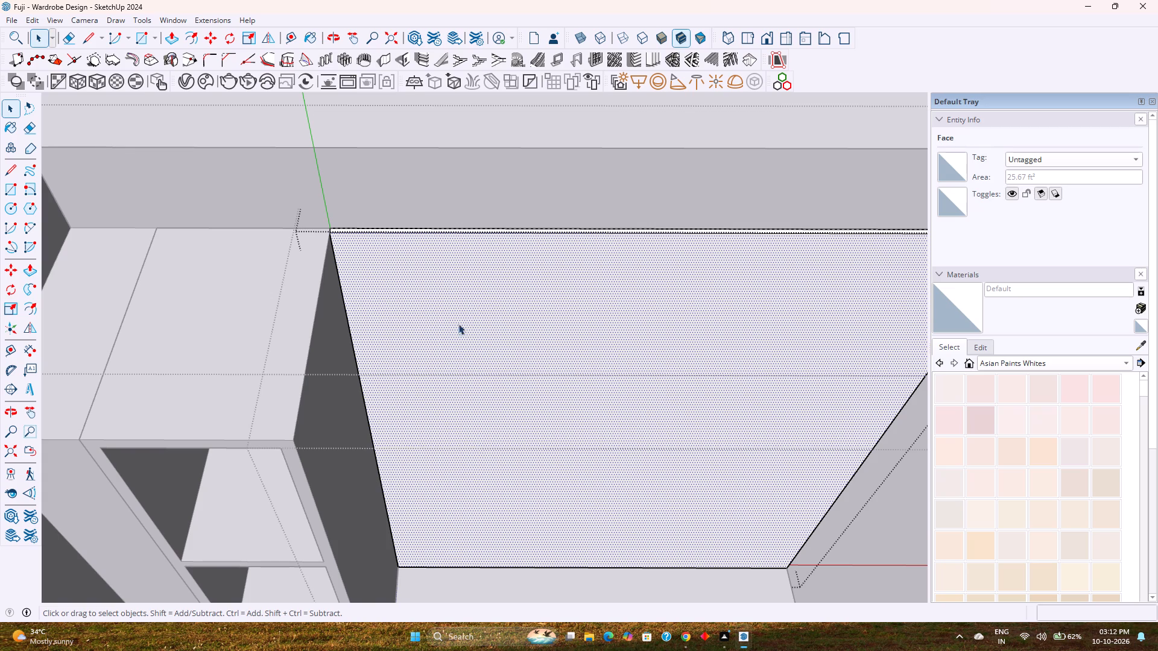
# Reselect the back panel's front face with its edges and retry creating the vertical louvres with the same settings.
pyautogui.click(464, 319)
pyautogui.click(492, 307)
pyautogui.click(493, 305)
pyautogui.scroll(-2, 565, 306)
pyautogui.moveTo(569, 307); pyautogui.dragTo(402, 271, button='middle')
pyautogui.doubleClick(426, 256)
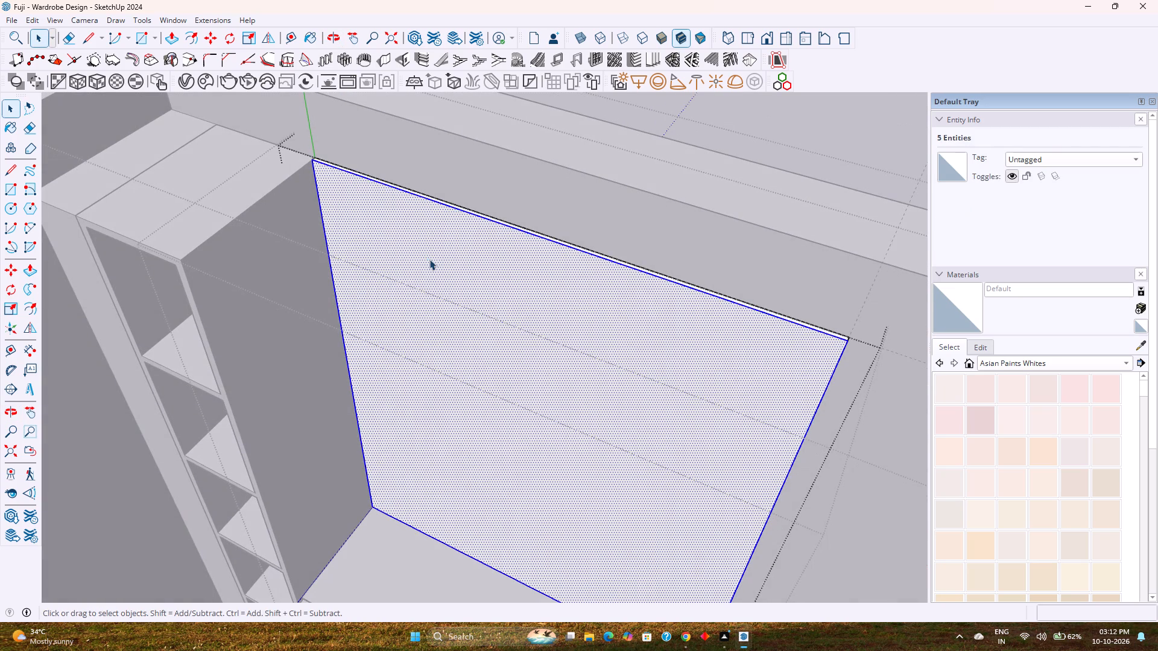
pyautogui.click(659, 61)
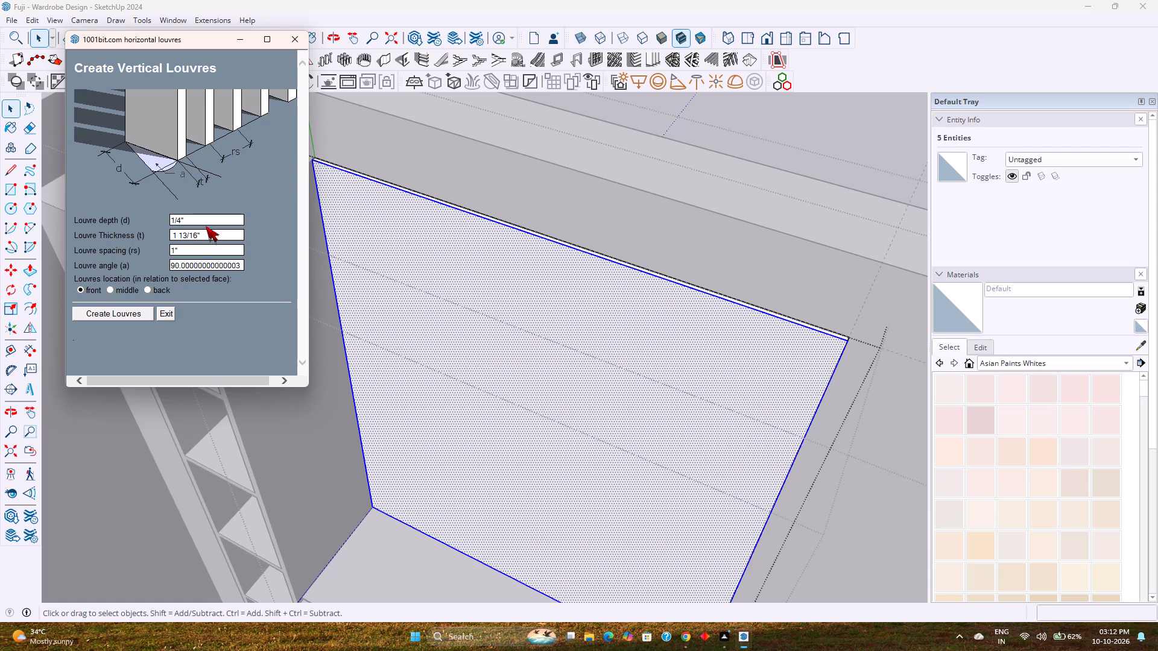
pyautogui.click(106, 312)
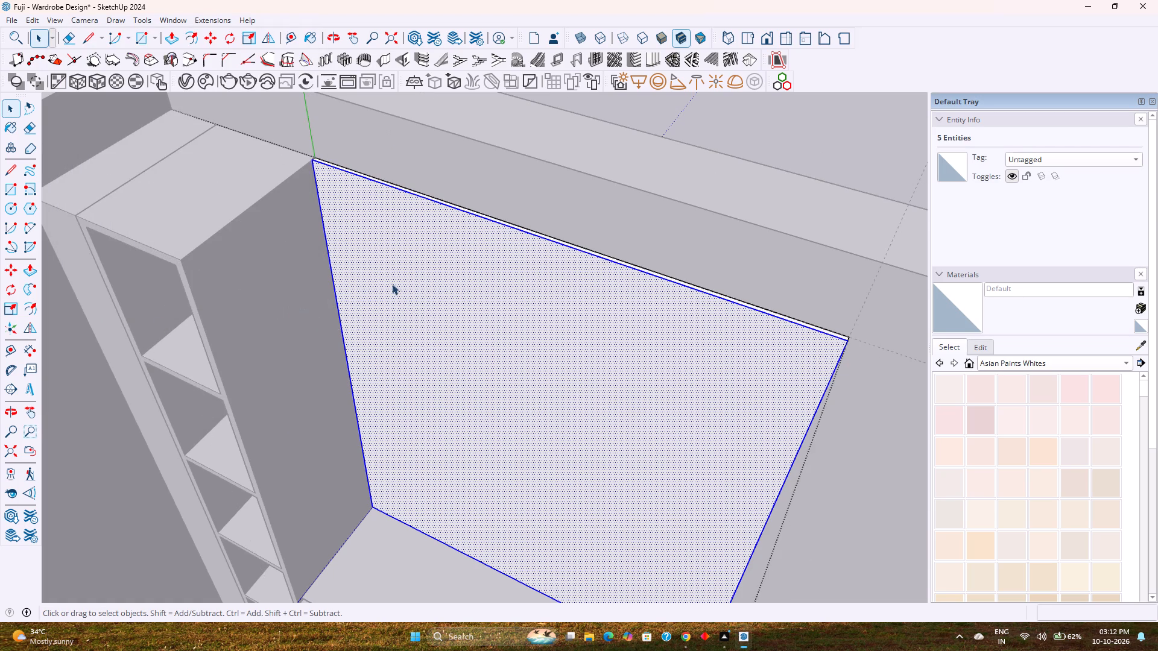
# Reselect the back panel's front face, set the louvre spacing to 2" and try to create the vertical louvres again.
pyautogui.click(393, 283)
pyautogui.moveTo(441, 277); pyautogui.dragTo(357, 362, button='middle')
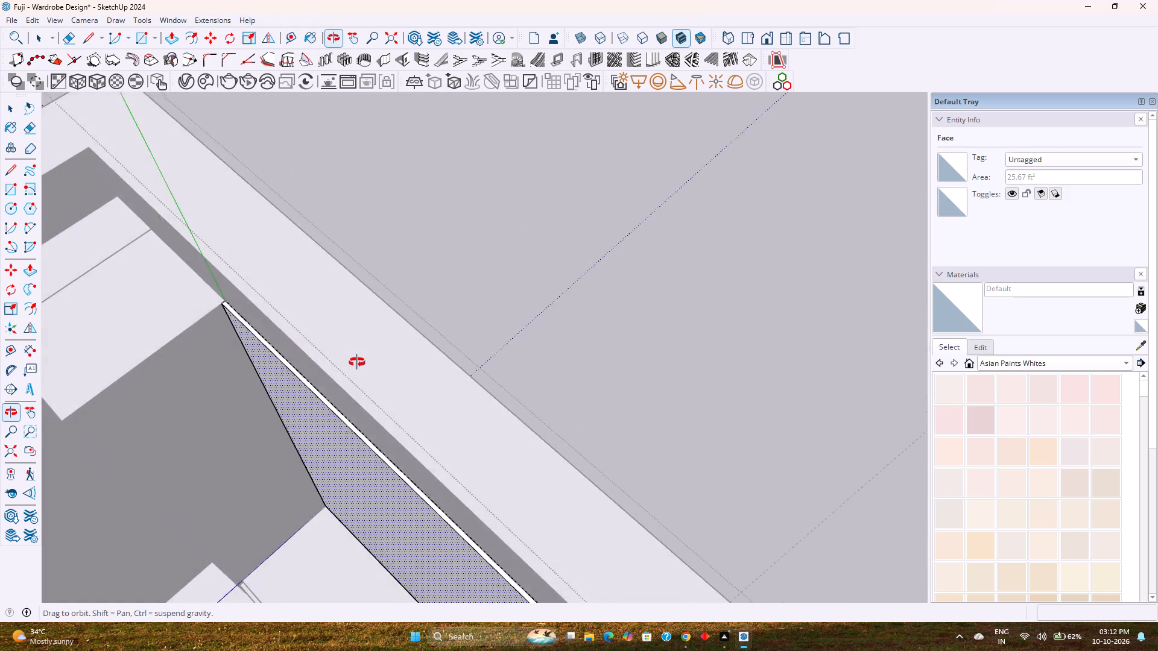
pyautogui.moveTo(357, 362); pyautogui.dragTo(370, 274, button='middle')
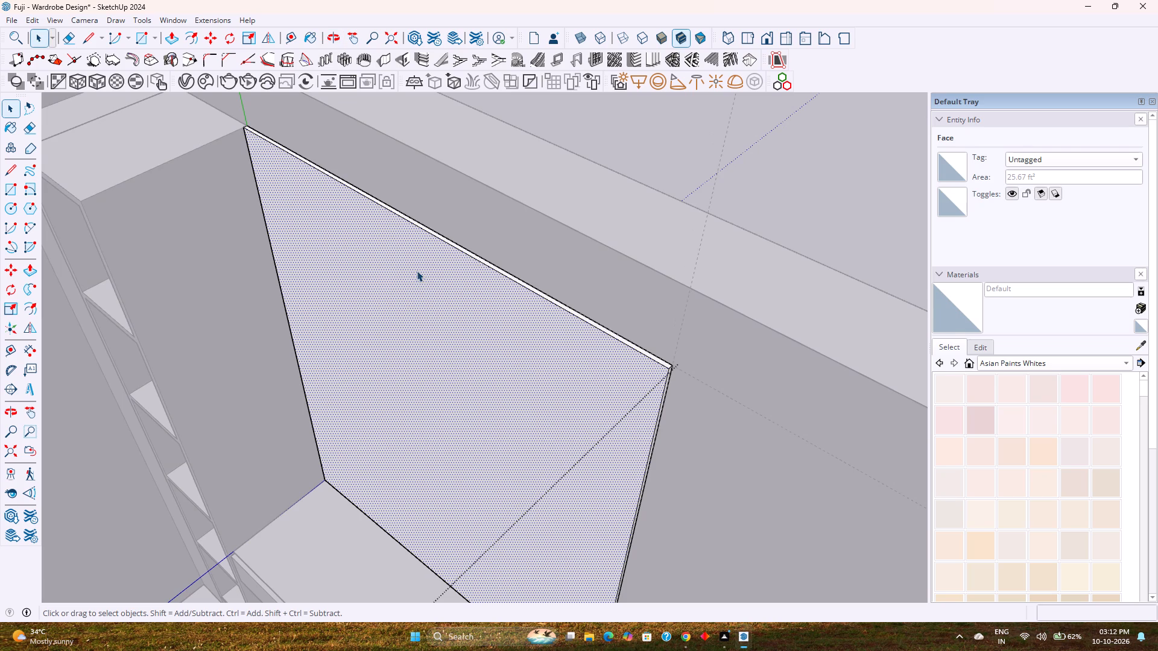
pyautogui.scroll(2, 417, 272)
pyautogui.doubleClick(410, 275)
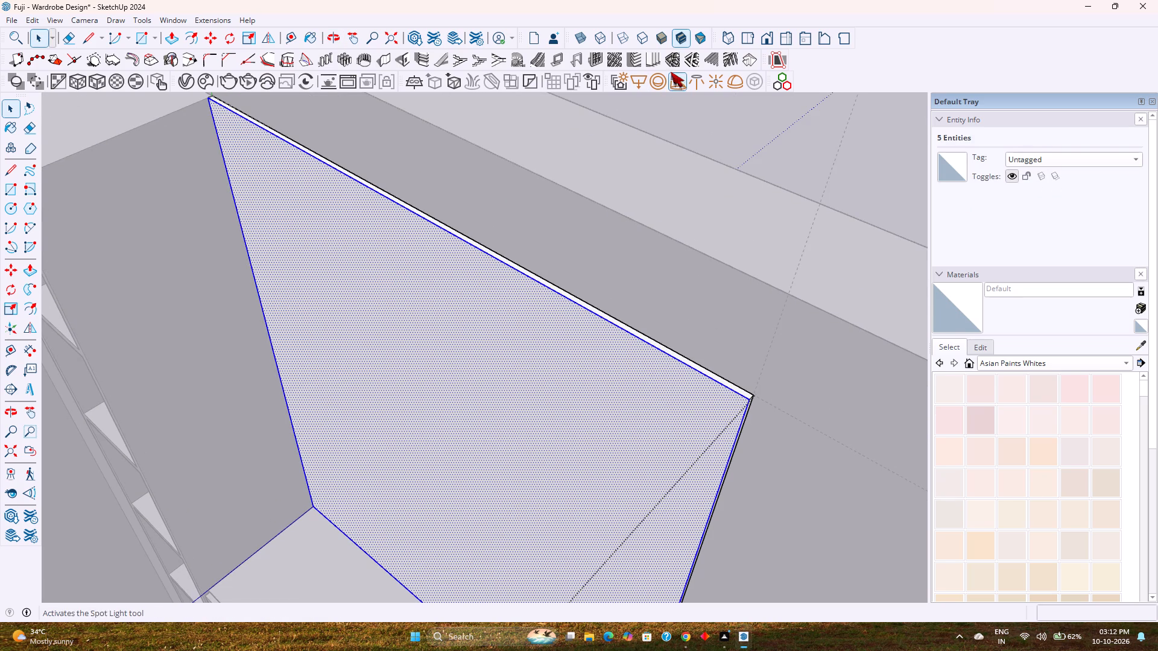
pyautogui.click(662, 62)
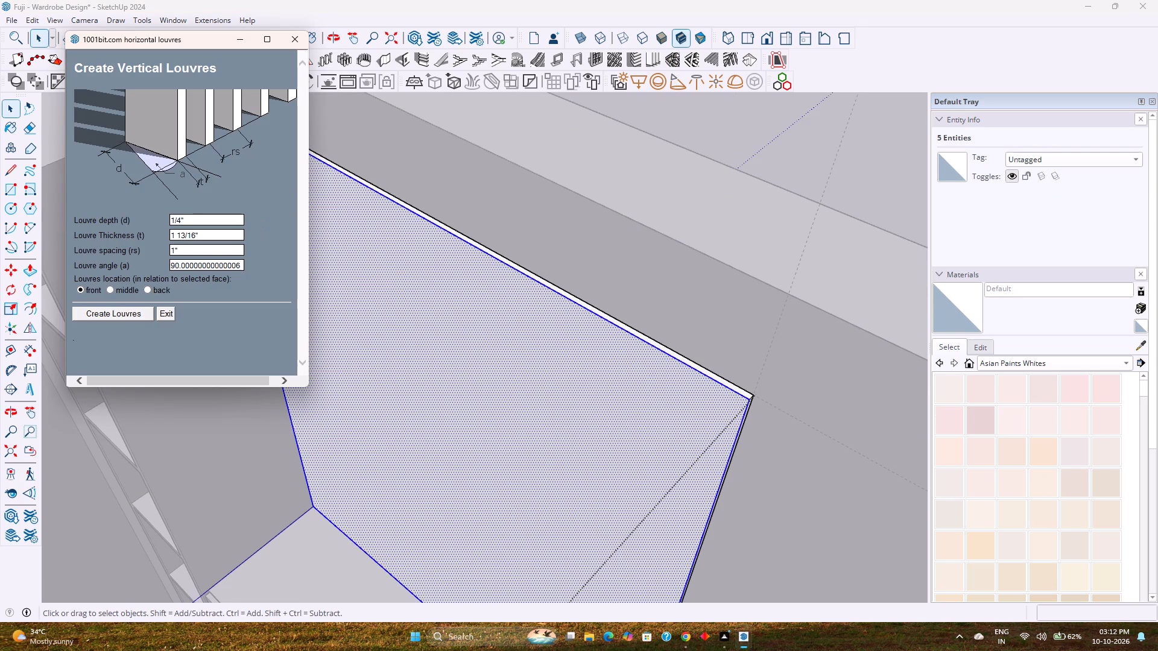
pyautogui.click(200, 250)
pyautogui.press('2')
pyautogui.hotkey('shift', '"')
pyautogui.press('Return')
pyautogui.click(107, 315)
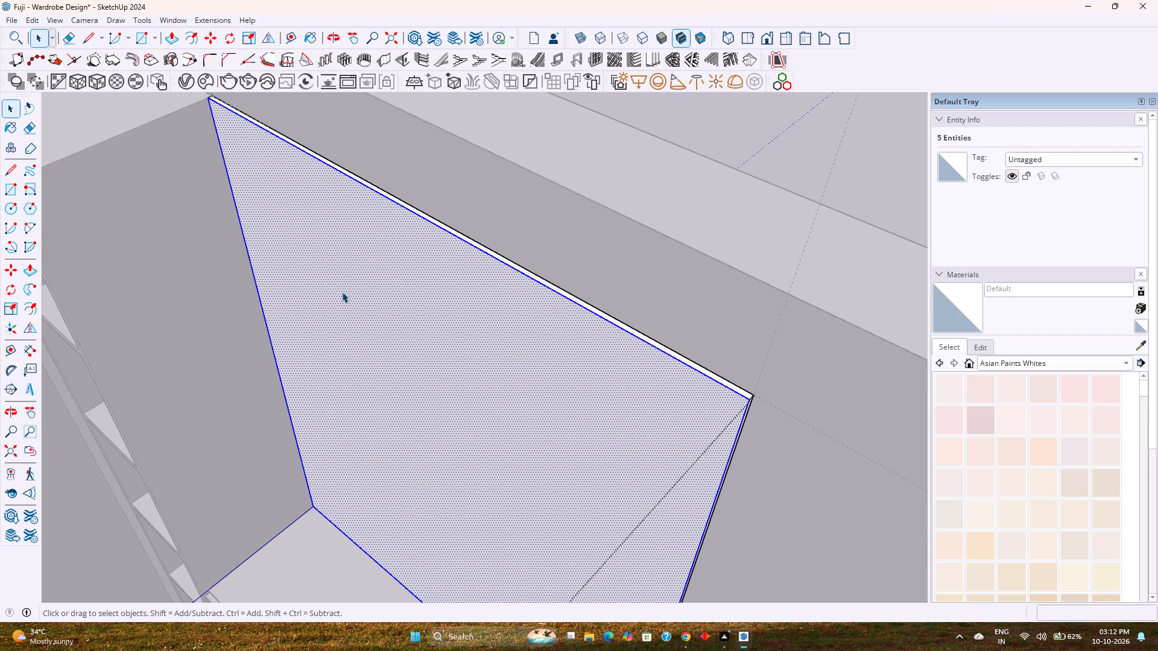
# Reselect the back panel's front face, set the louvre angle to 0 and create the vertical louvres with front location.
pyautogui.click(342, 292)
pyautogui.click(342, 292)
pyautogui.scroll(-1, 342, 292)
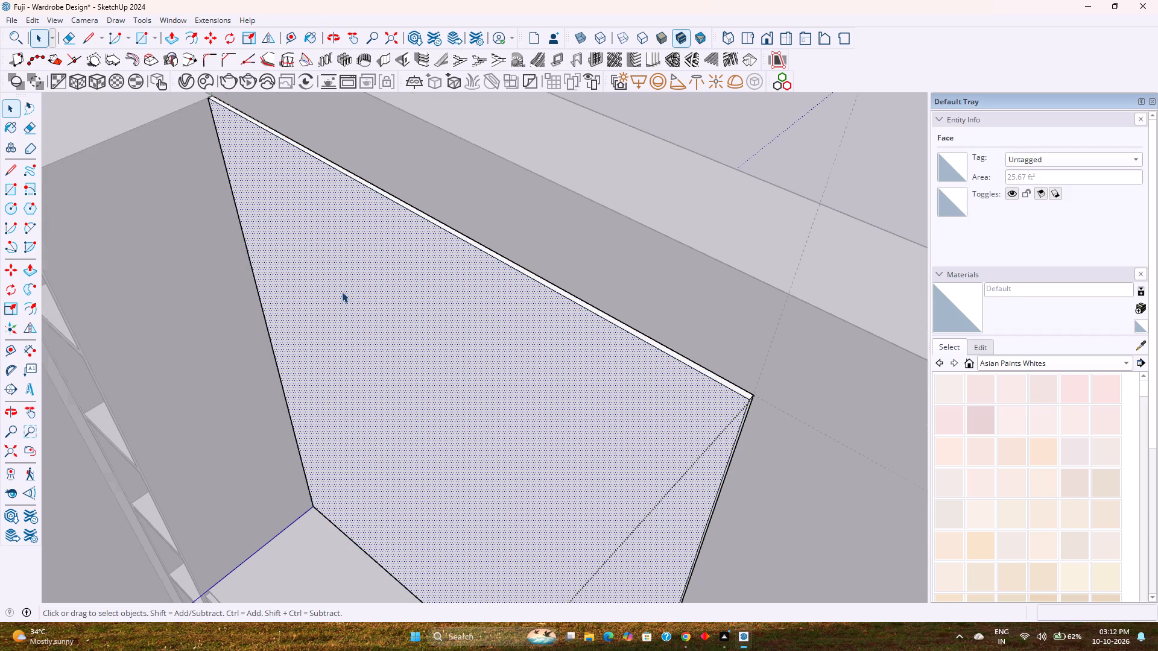
pyautogui.scroll(-1, 342, 292)
pyautogui.doubleClick(342, 292)
pyautogui.click(651, 68)
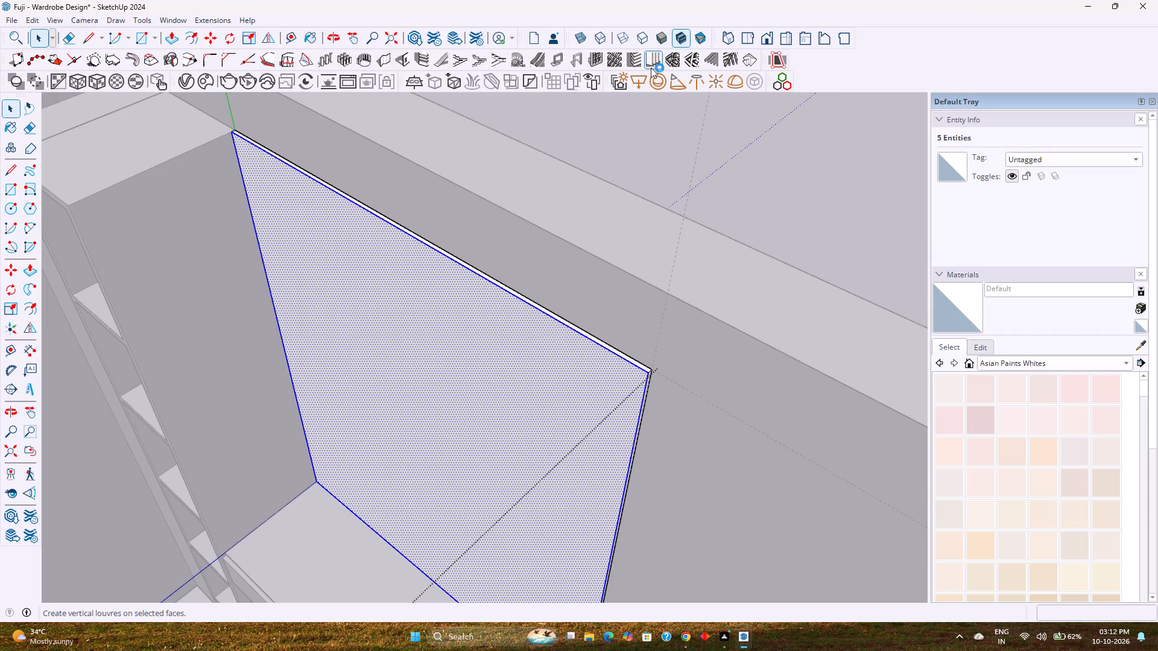
pyautogui.click(198, 221)
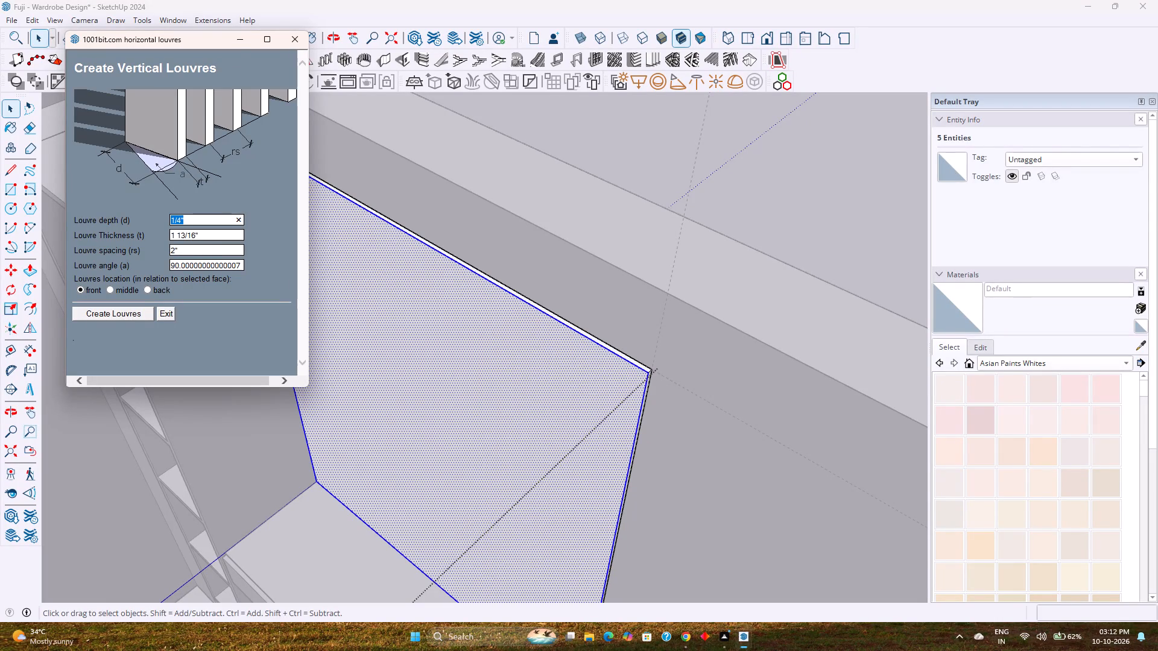
pyautogui.click(192, 265)
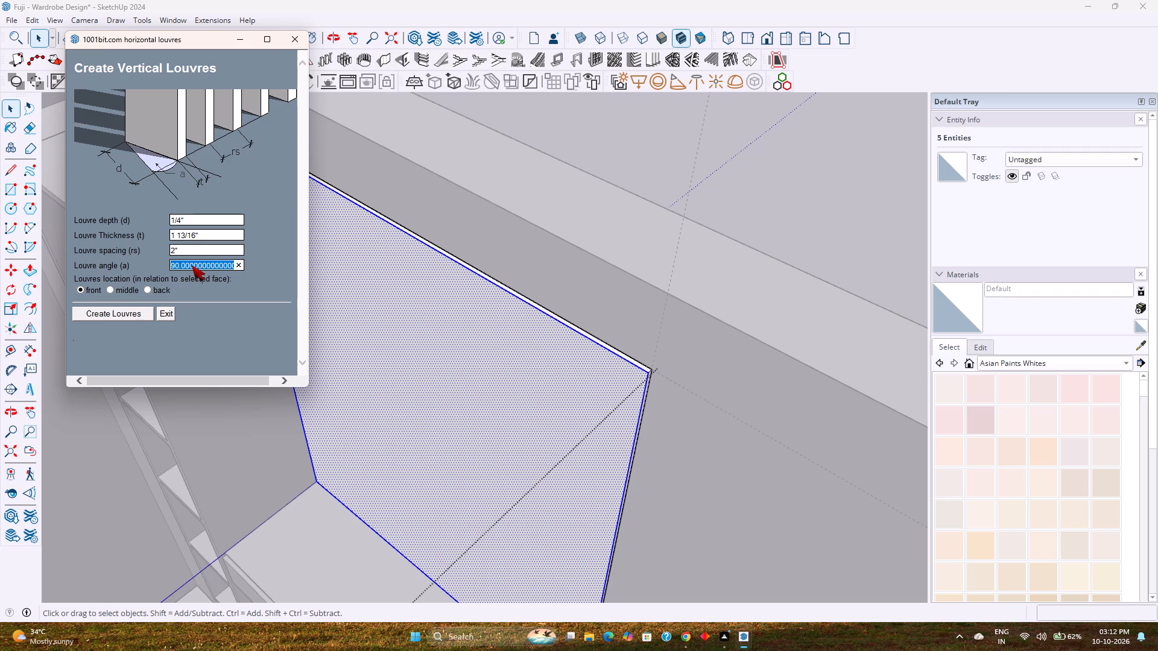
pyautogui.press('0')
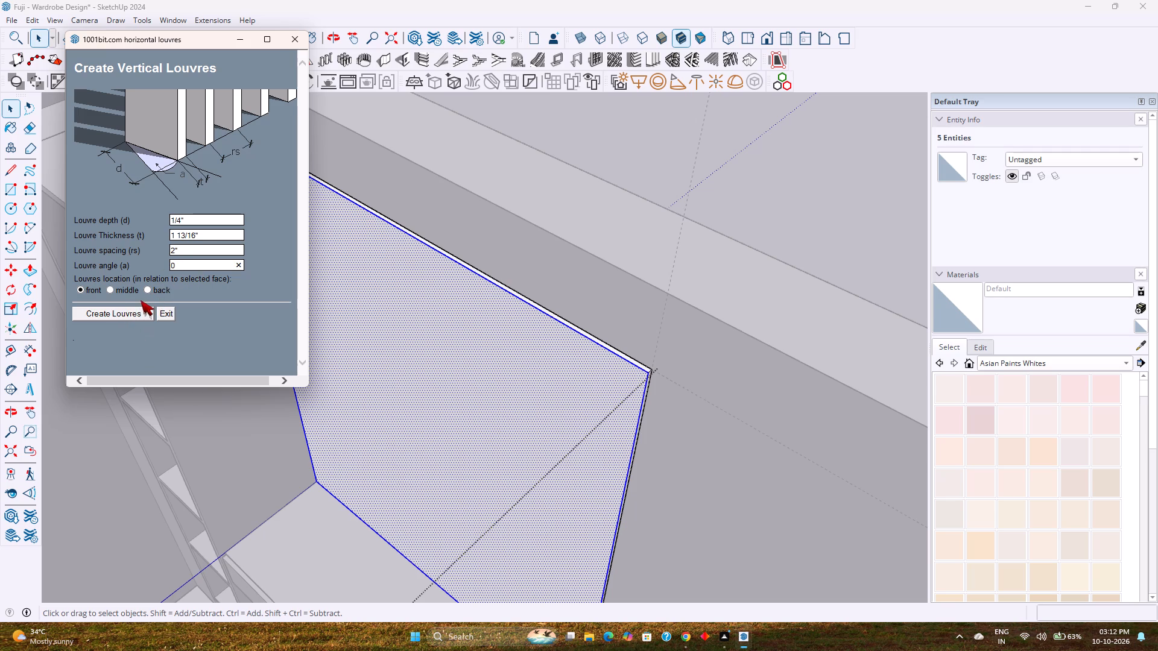
pyautogui.click(132, 312)
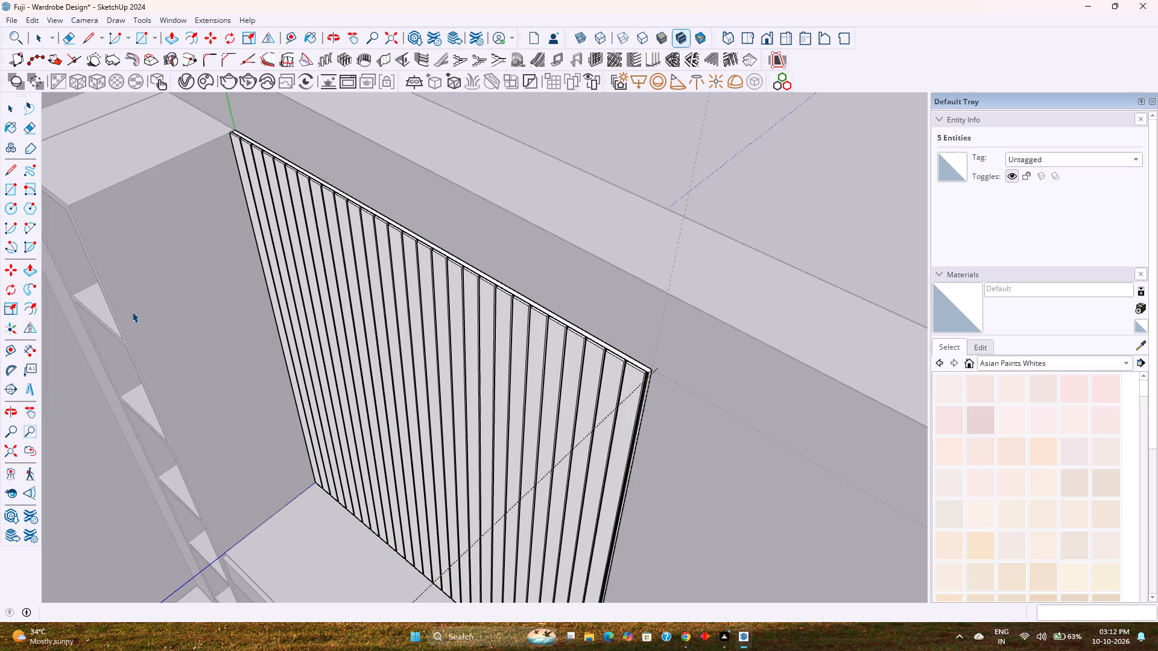
# Examine the vertical louvres along the back panel's top edge and how the last one sits at the panel's outer corner.
pyautogui.scroll(3, 533, 309)
pyautogui.scroll(5, 653, 377)
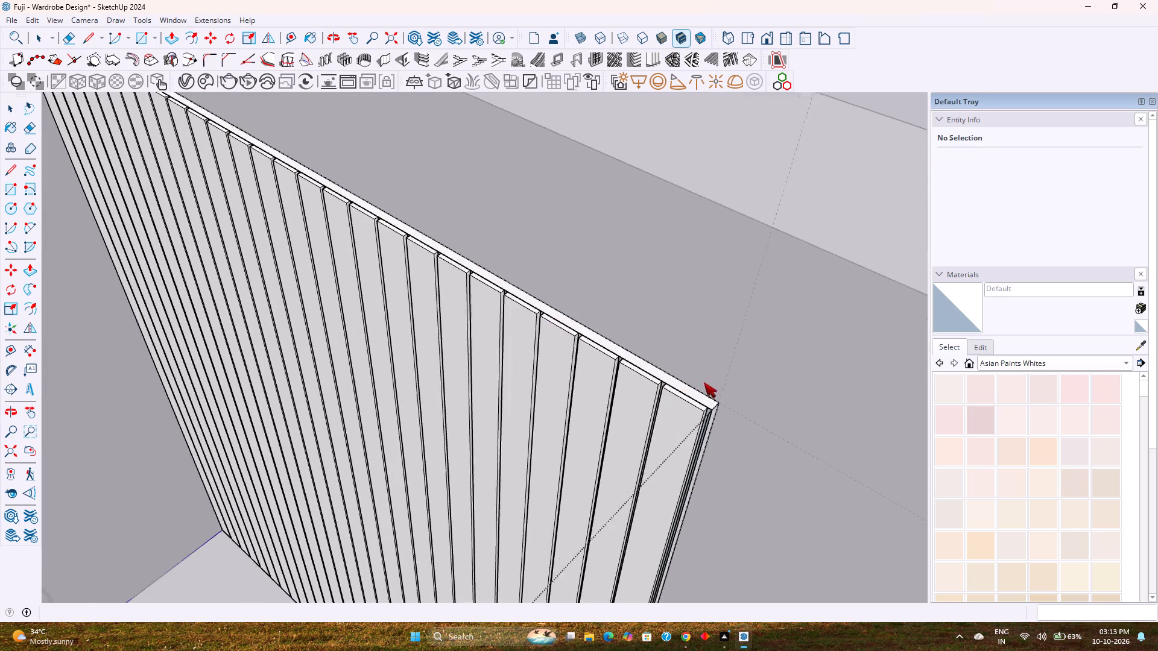
pyautogui.scroll(5, 704, 382)
pyautogui.moveTo(706, 418); pyautogui.dragTo(765, 327, button='middle')
pyautogui.middleClick(765, 327)
pyautogui.scroll(-3, 765, 327)
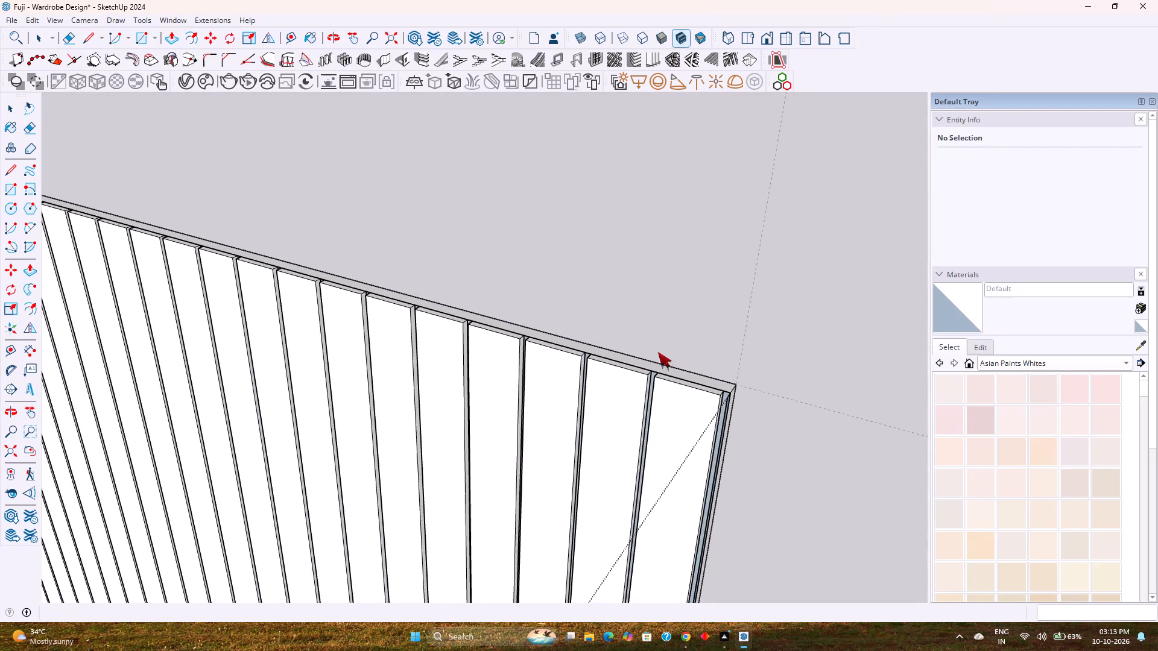
pyautogui.scroll(-3, 648, 354)
pyautogui.moveTo(642, 357); pyautogui.dragTo(689, 298, button='middle')
pyautogui.scroll(-12, 682, 305)
pyautogui.moveTo(620, 328); pyautogui.dragTo(601, 363, button='middle')
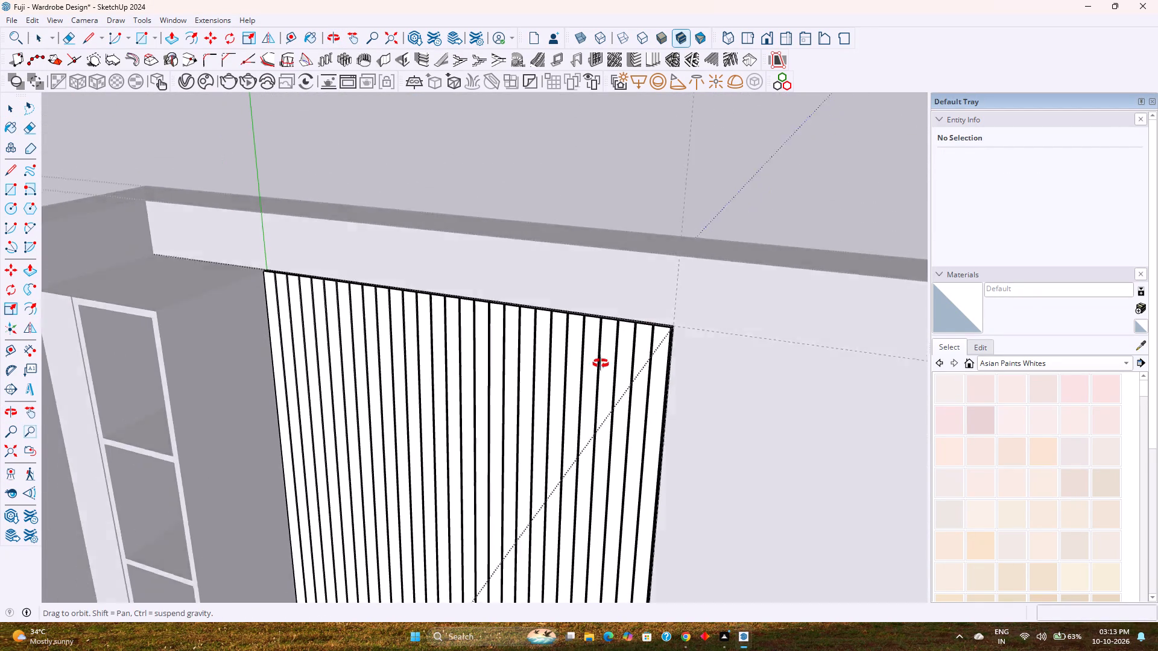
pyautogui.moveTo(601, 363); pyautogui.dragTo(613, 486, button='middle')
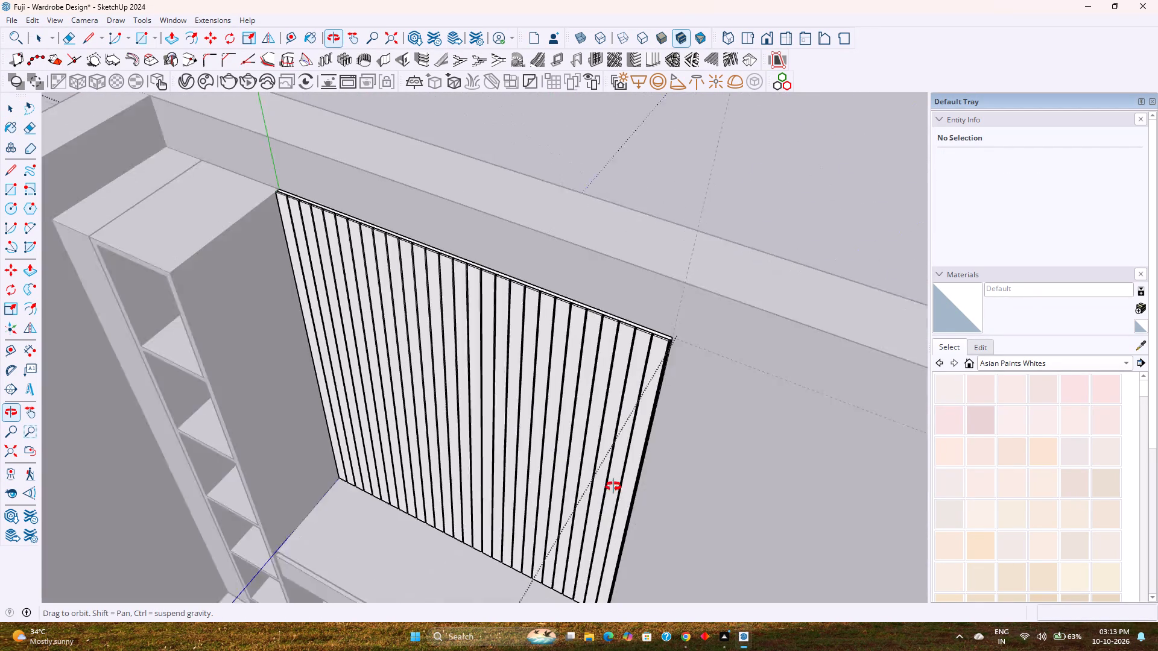
pyautogui.moveTo(613, 486); pyautogui.dragTo(618, 486, button='middle')
pyautogui.scroll(20, 659, 317)
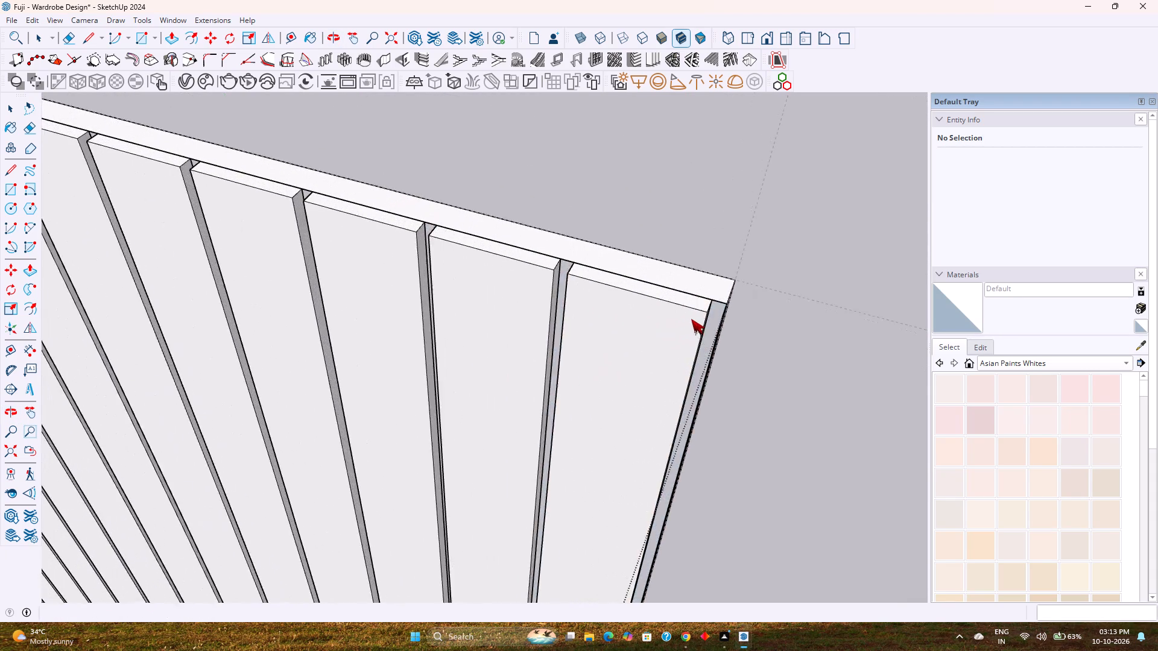
pyautogui.scroll(9, 691, 319)
pyautogui.moveTo(746, 312); pyautogui.dragTo(734, 267, button='middle')
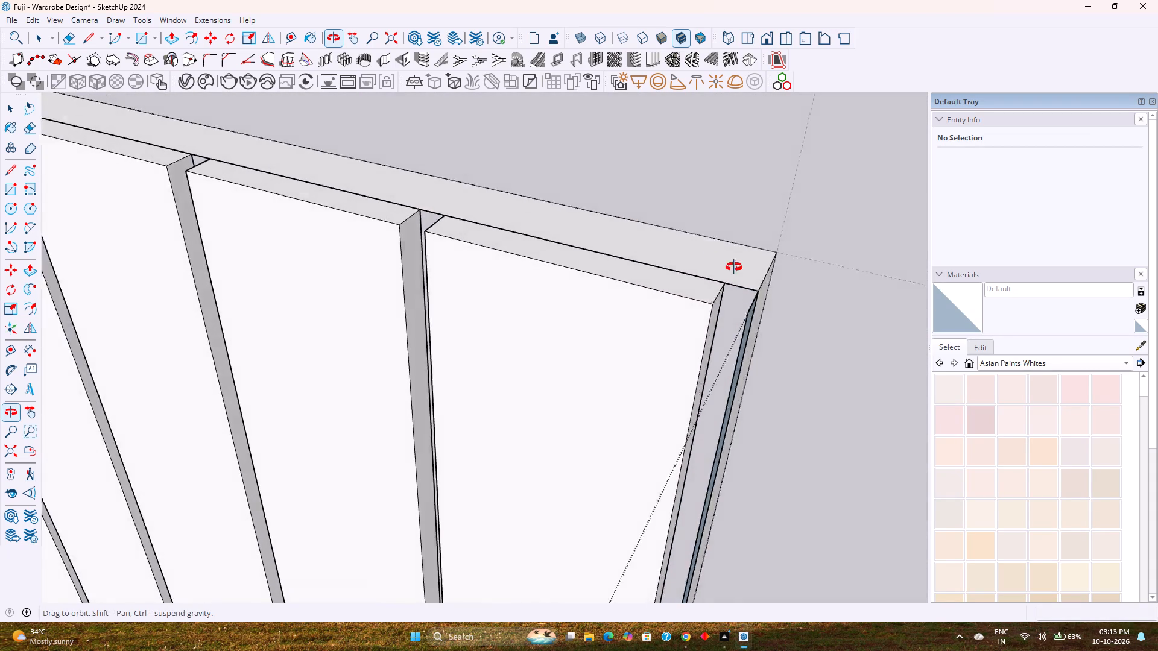
pyautogui.moveTo(734, 267); pyautogui.dragTo(707, 271, button='middle')
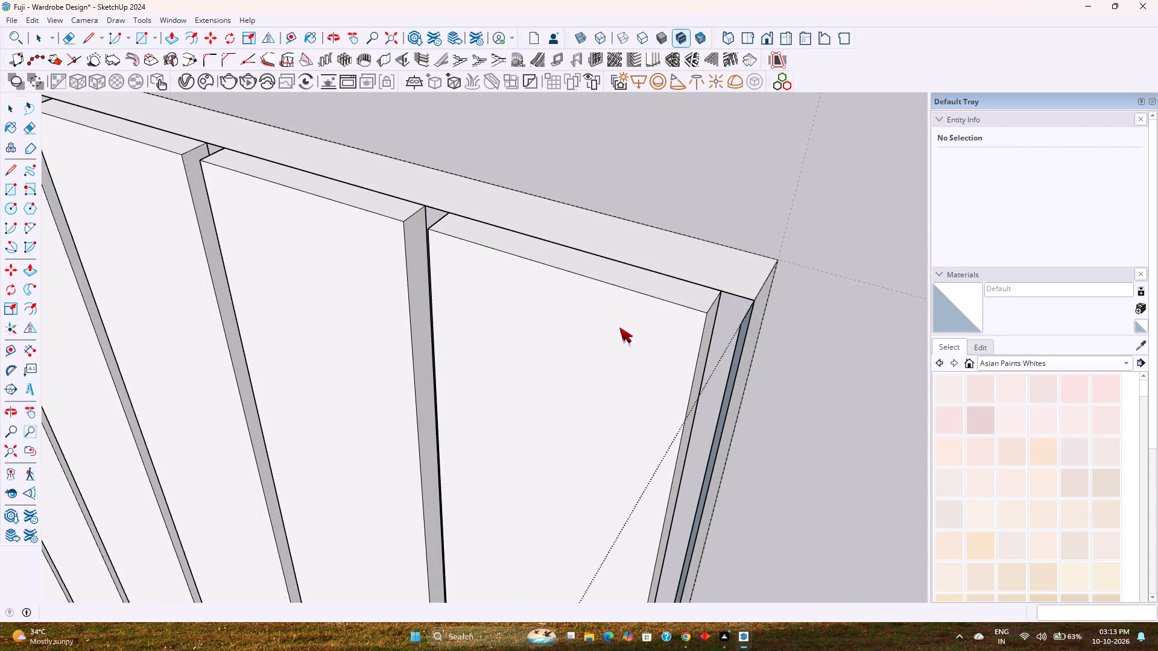
# Undo the vertical louvres and the back panel's thickness, and redo only the panel's thickness.
pyautogui.hotkey('ctrl', 'z')
pyautogui.hotkey('ctrl', 'z')
pyautogui.hotkey('ctrl', 'z')
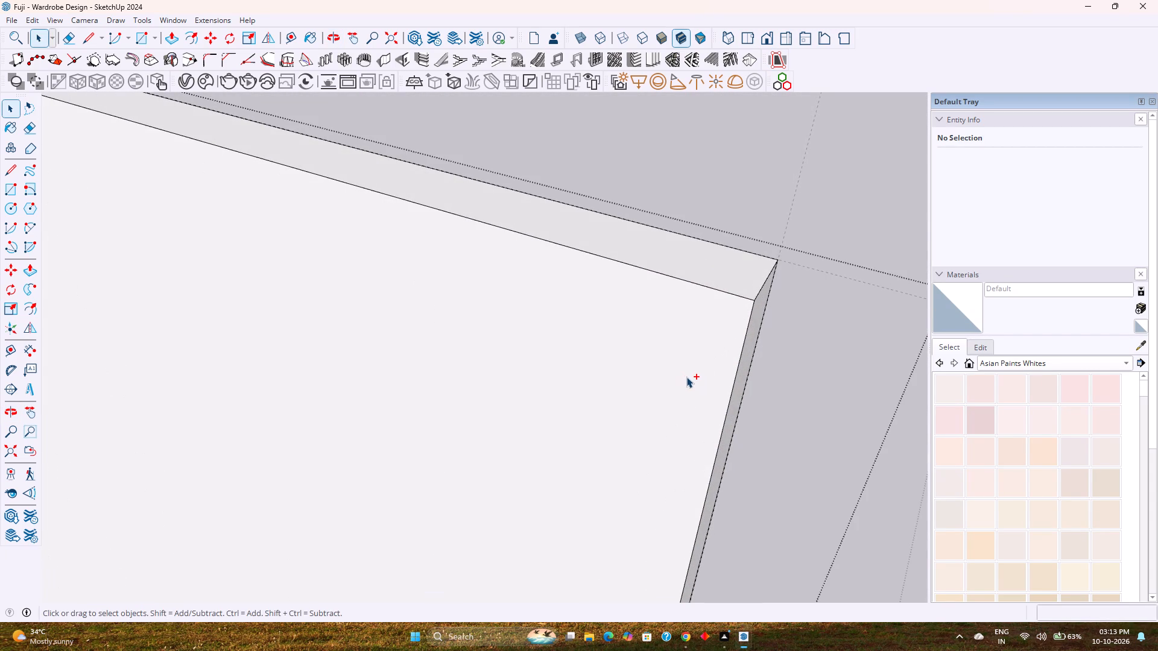
pyautogui.hotkey('ctrl', 'z')
pyautogui.hotkey('ctrl', 'z')
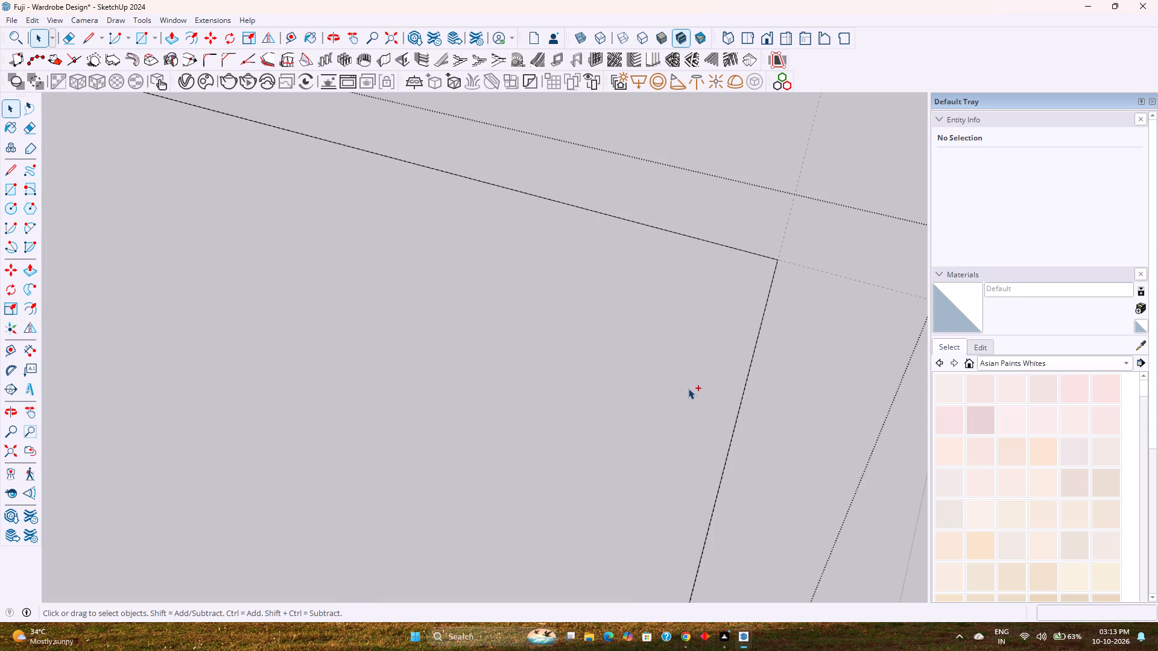
pyautogui.hotkey('ctrl', 'y')
# Select the back panel's front face with its edges and create vertical louvres: depth 1/4", thickness 1 13/16", spacing 2", angle 0, front location.
pyautogui.scroll(-3, 688, 388)
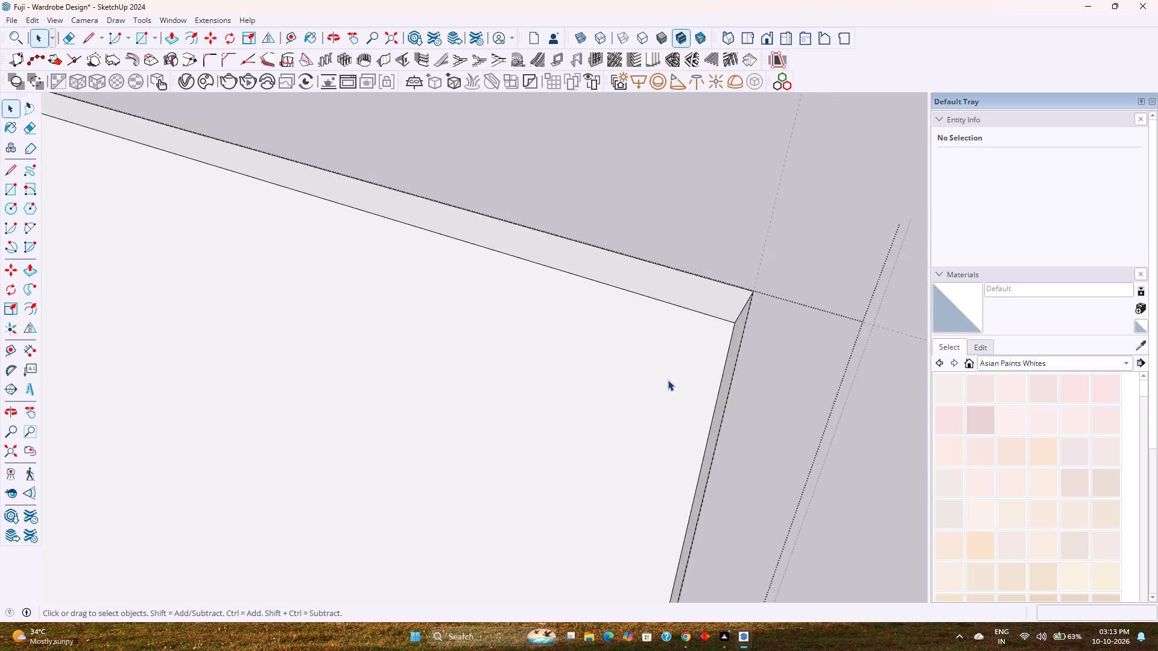
pyautogui.scroll(-9, 668, 380)
pyautogui.doubleClick(642, 379)
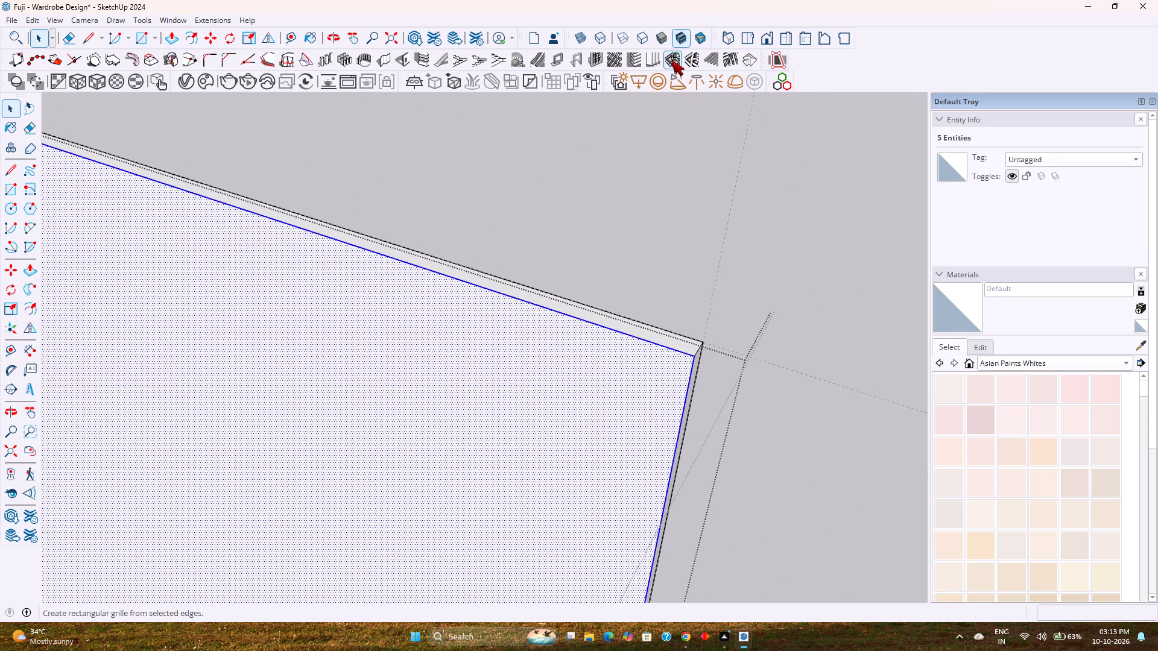
pyautogui.click(653, 63)
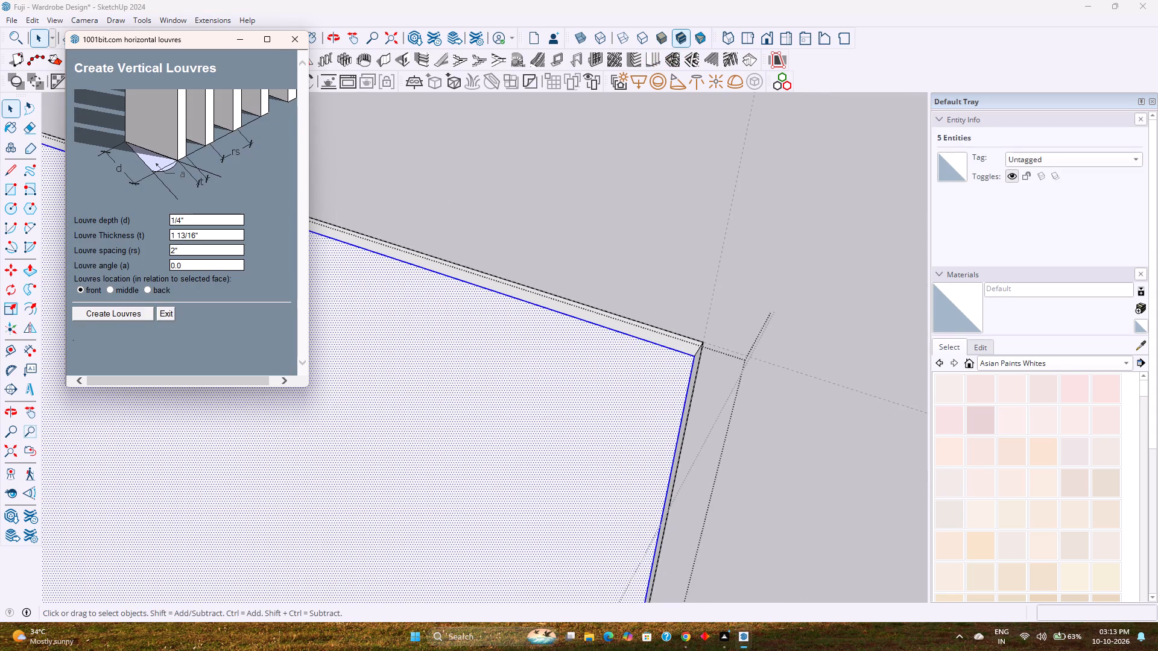
pyautogui.click(126, 315)
# Examine the new louvres along the back panel's top edge and the narrow leftover piece beside the last louvre at the outer corner.
pyautogui.scroll(-1, 327, 293)
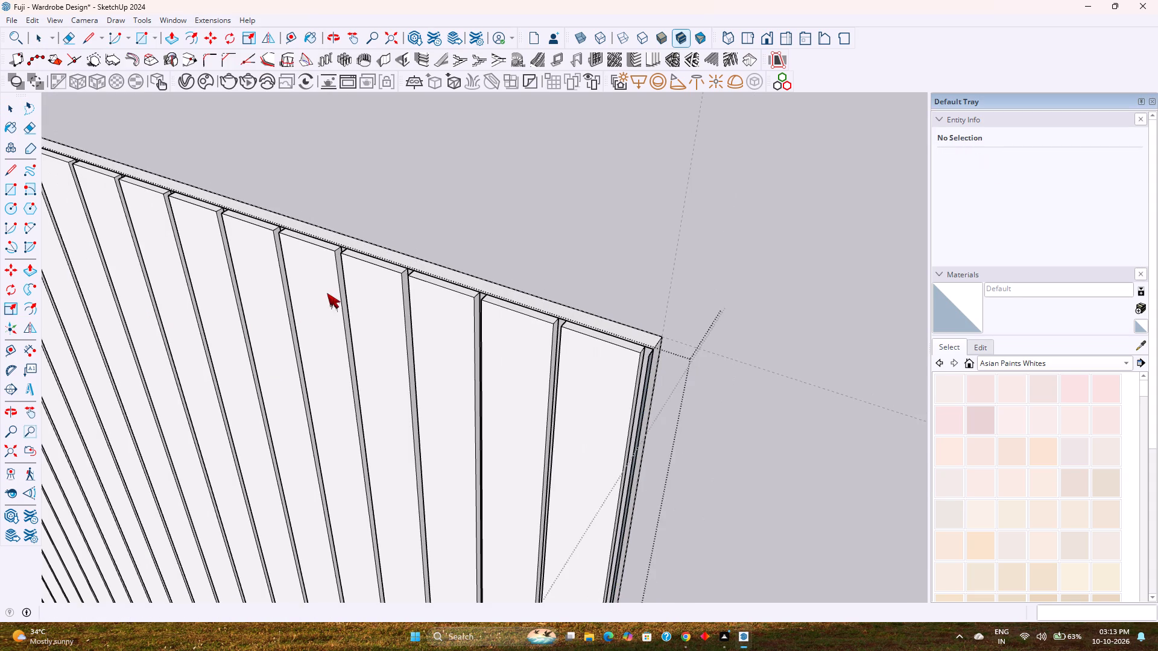
pyautogui.scroll(6, 638, 351)
pyautogui.moveTo(642, 361); pyautogui.dragTo(829, 323, button='middle')
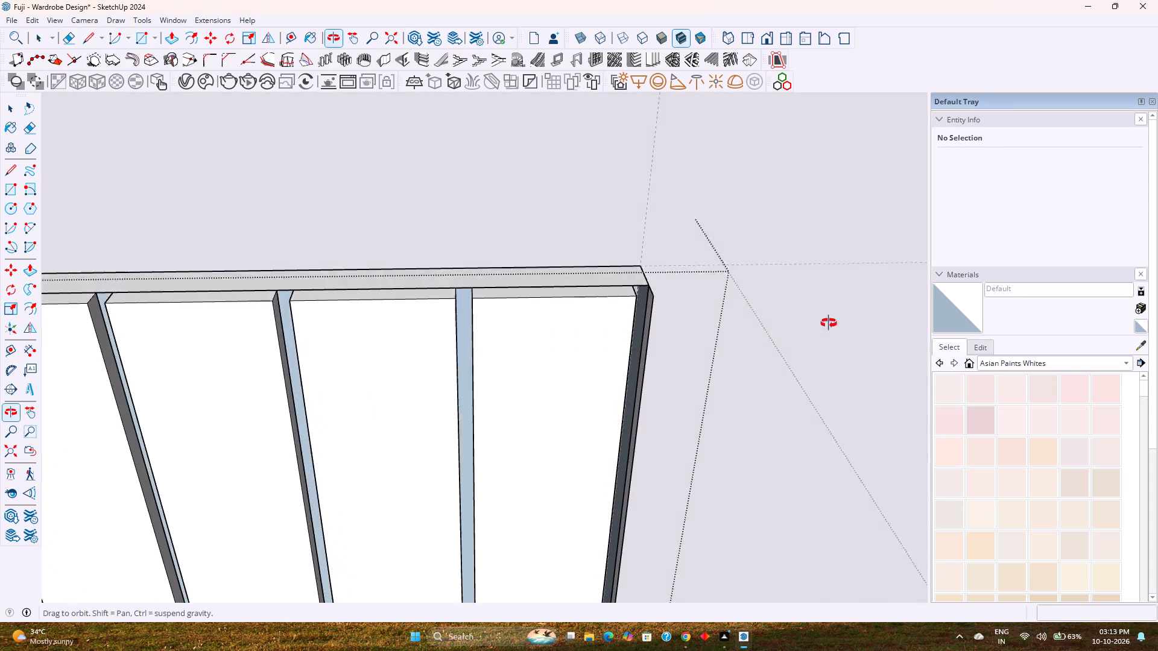
pyautogui.moveTo(829, 323); pyautogui.dragTo(838, 307, button='middle')
pyautogui.scroll(9, 638, 306)
pyautogui.moveTo(656, 290); pyautogui.dragTo(654, 304, button='middle')
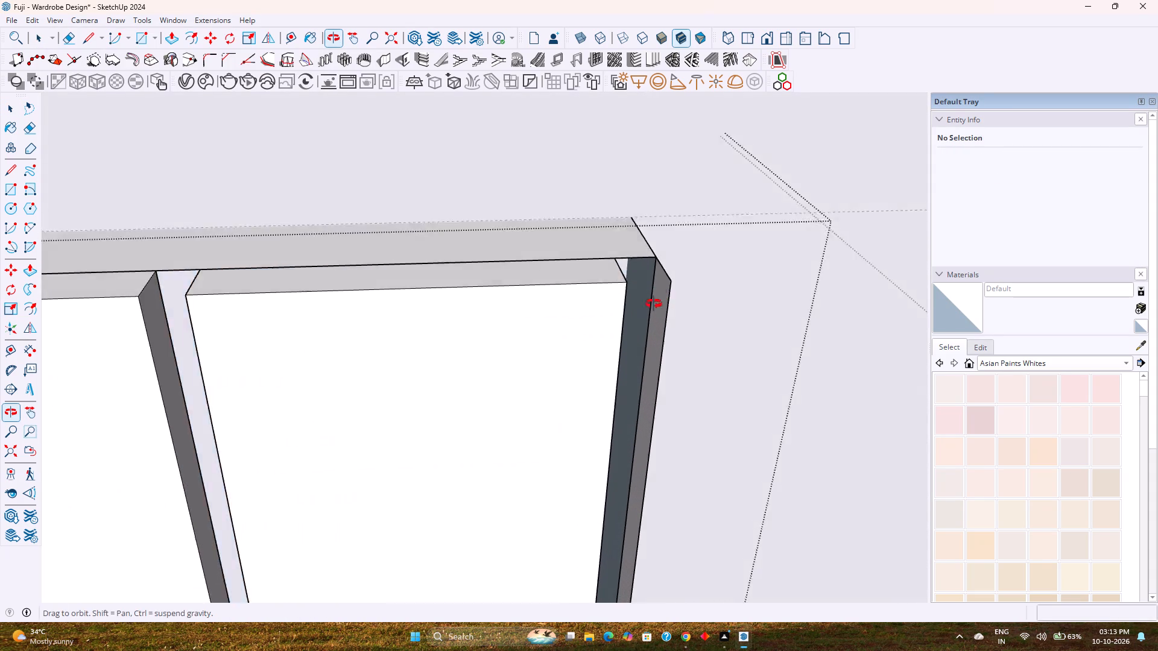
pyautogui.moveTo(654, 304); pyautogui.dragTo(586, 280, button='middle')
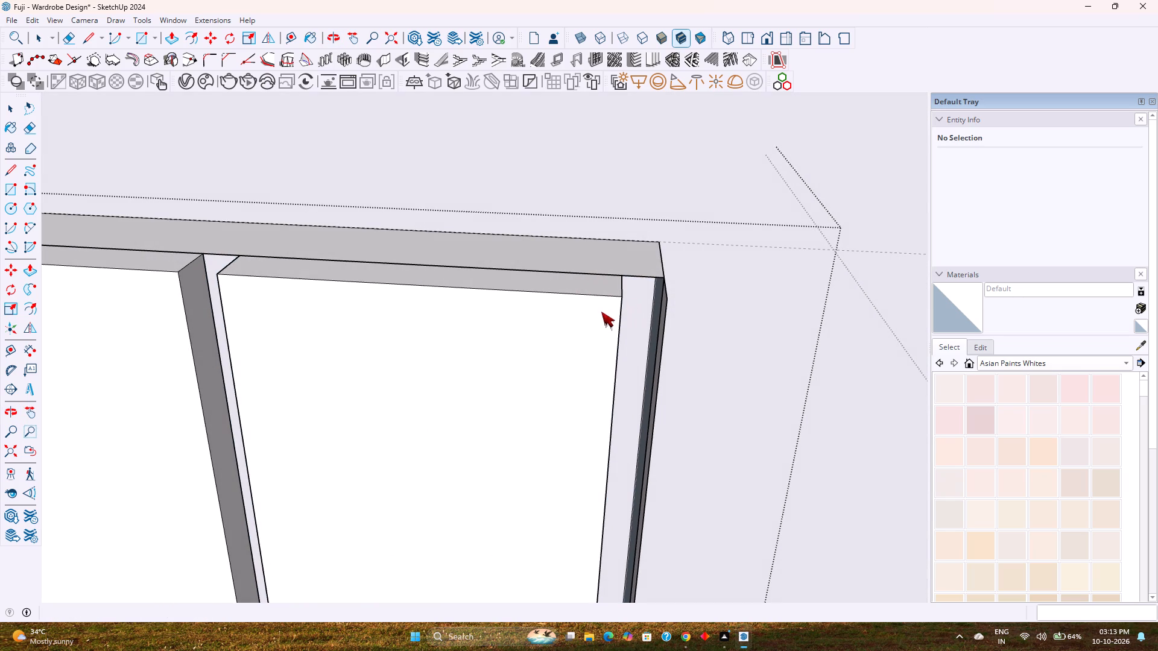
pyautogui.scroll(-14, 595, 312)
pyautogui.moveTo(592, 312); pyautogui.dragTo(451, 363, button='middle')
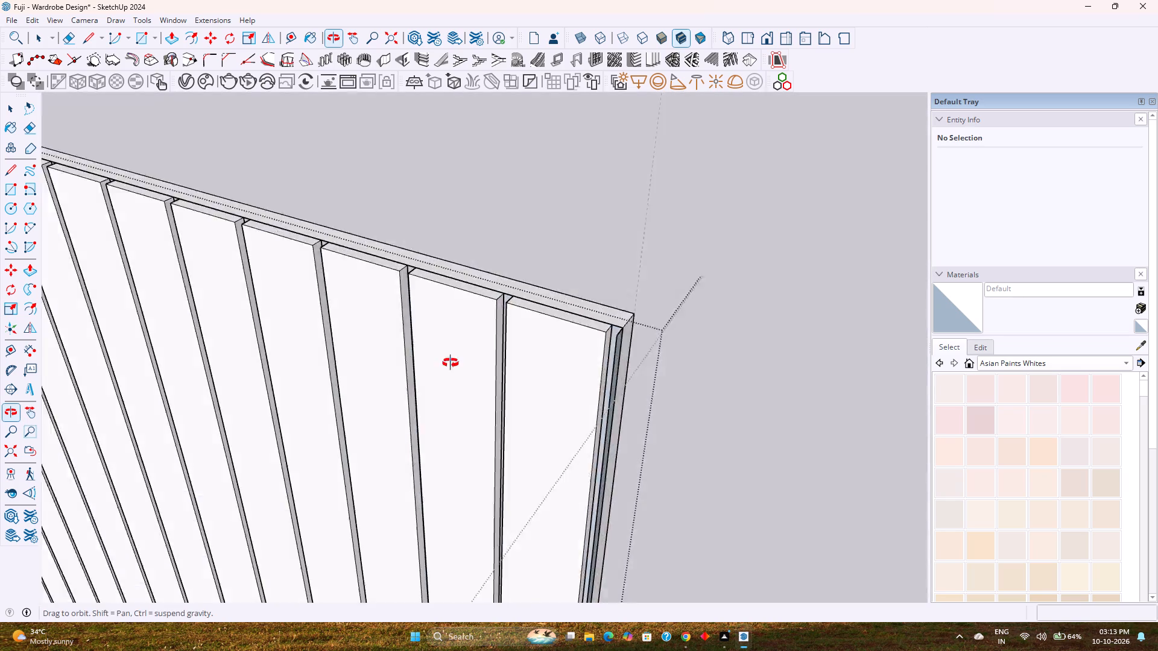
pyautogui.moveTo(451, 363); pyautogui.dragTo(268, 357, button='middle')
pyautogui.scroll(1, 613, 371)
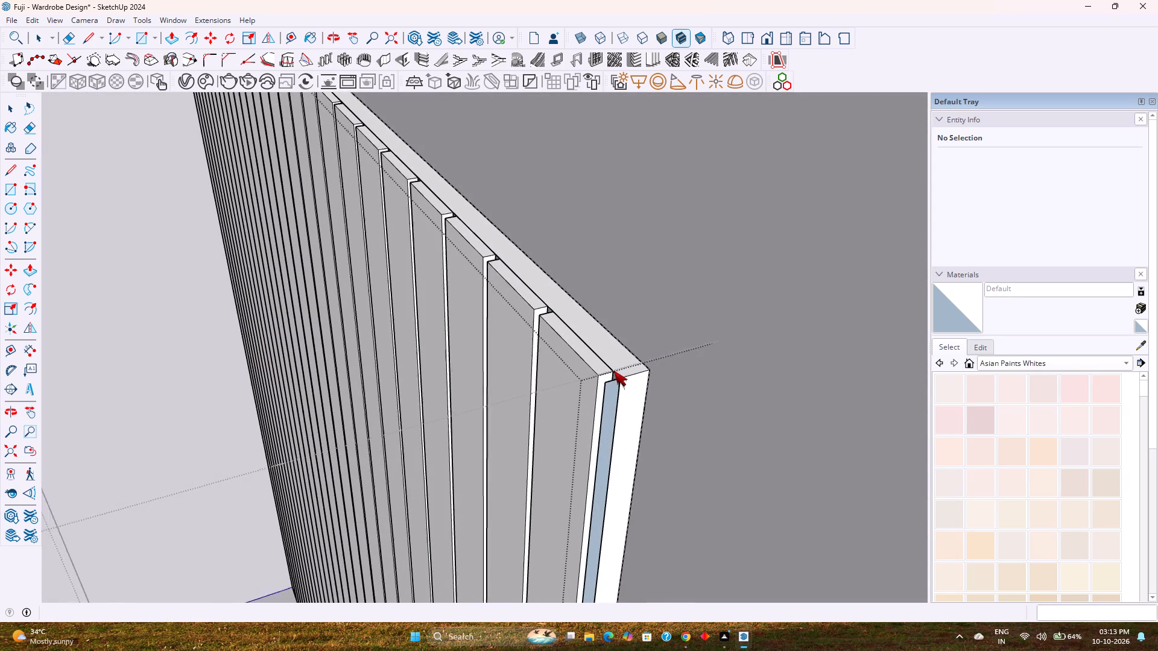
pyautogui.scroll(6, 614, 371)
pyautogui.click(605, 384)
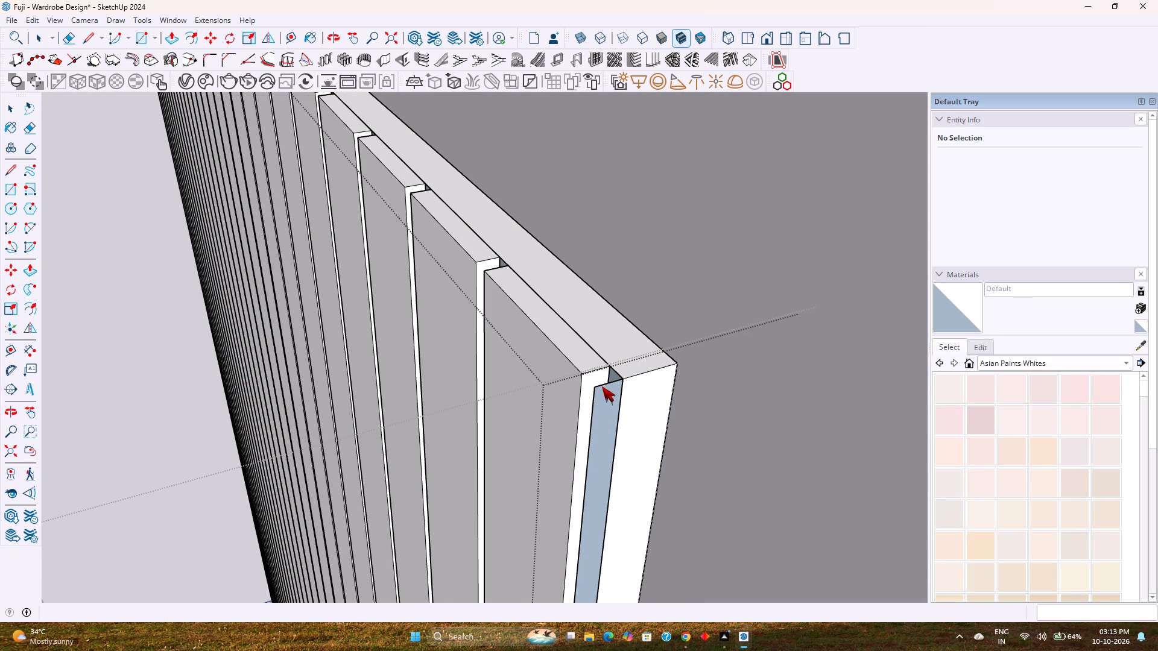
pyautogui.doubleClick(602, 386)
pyautogui.click(589, 368)
pyautogui.moveTo(545, 375); pyautogui.dragTo(657, 357, button='middle')
pyautogui.scroll(-2, 658, 352)
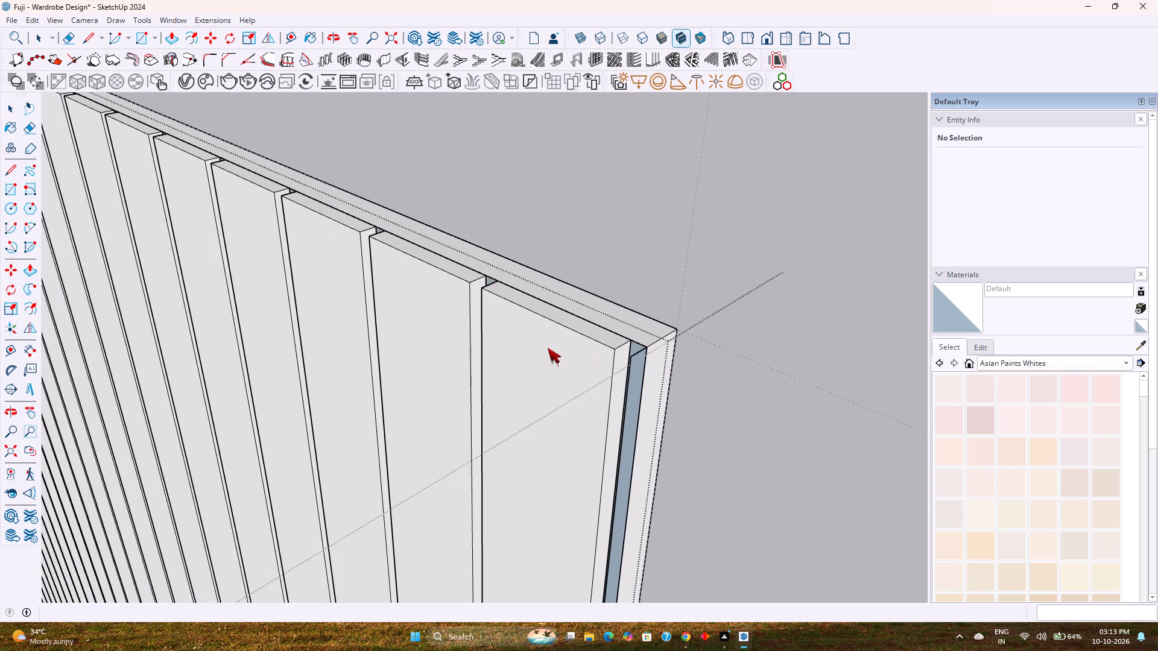
pyautogui.doubleClick(547, 347)
pyautogui.scroll(-9, 547, 347)
pyautogui.moveTo(489, 372); pyautogui.dragTo(776, 253, button='middle')
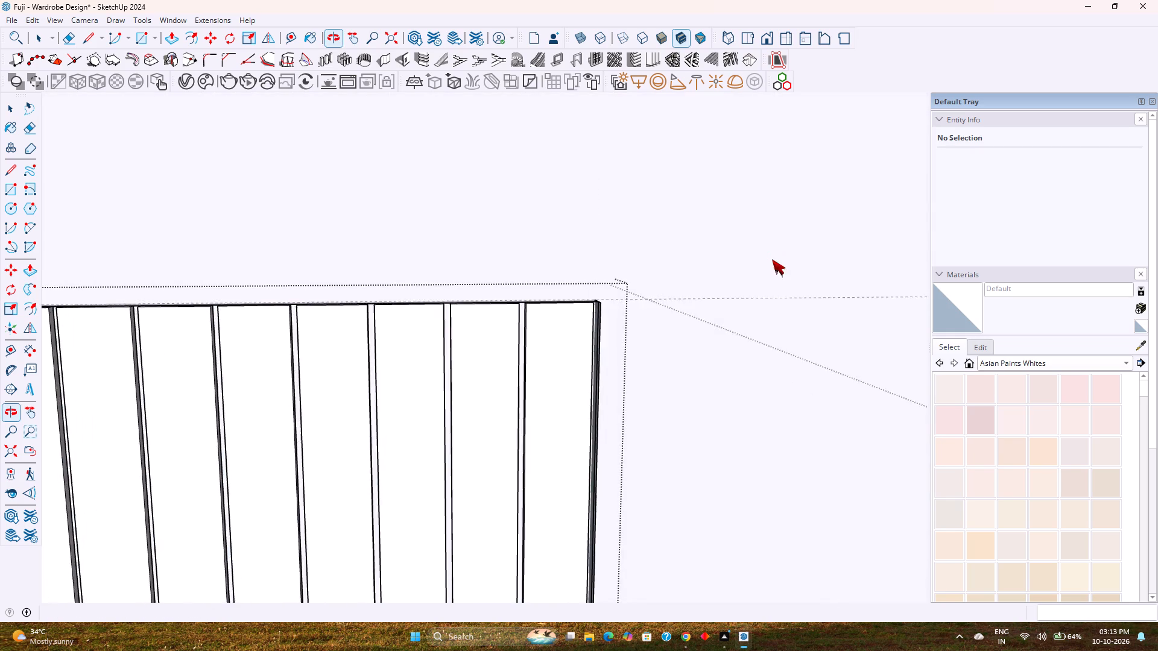
pyautogui.scroll(-8, 770, 260)
pyautogui.doubleClick(537, 338)
pyautogui.scroll(-9, 537, 338)
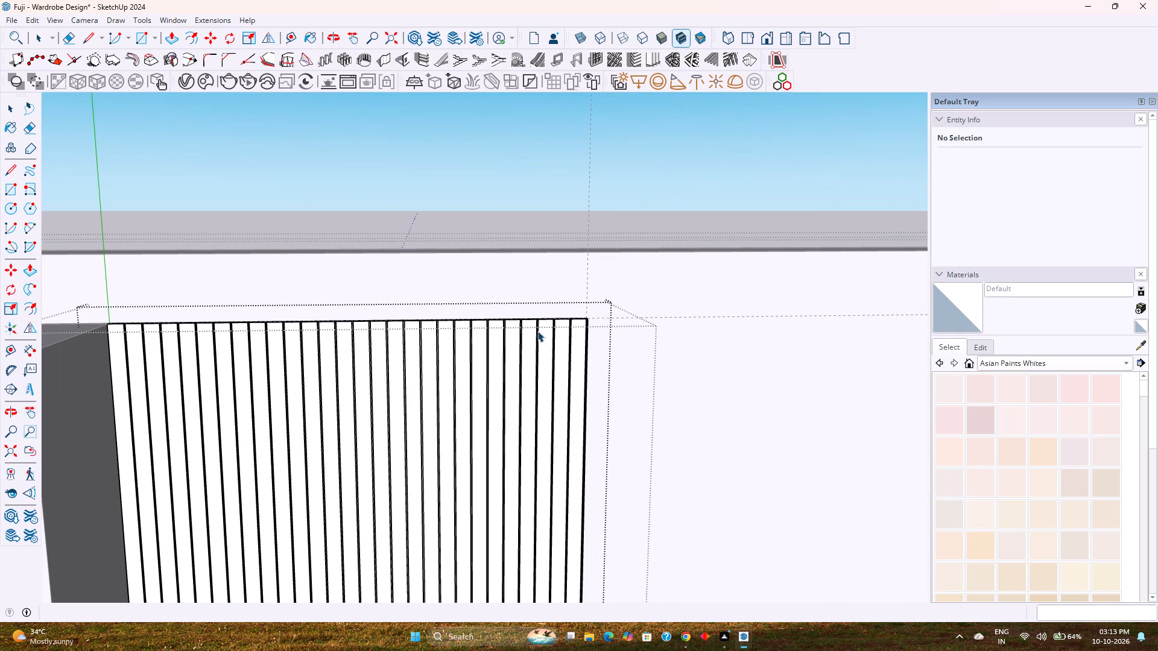
pyautogui.press('Escape')
# Open the louvre group and delete the thin leftover piece beyond the last full louvre at the back panel's outer edge.
pyautogui.moveTo(573, 341); pyautogui.dragTo(236, 431, button='middle')
pyautogui.click(442, 336)
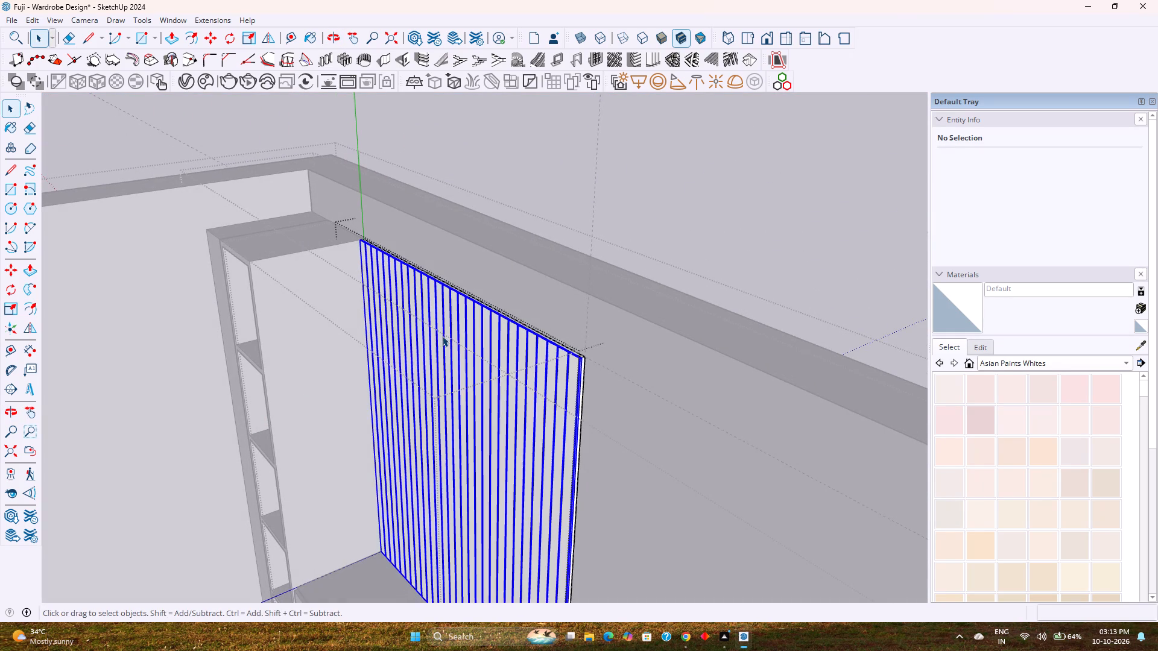
pyautogui.scroll(12, 601, 359)
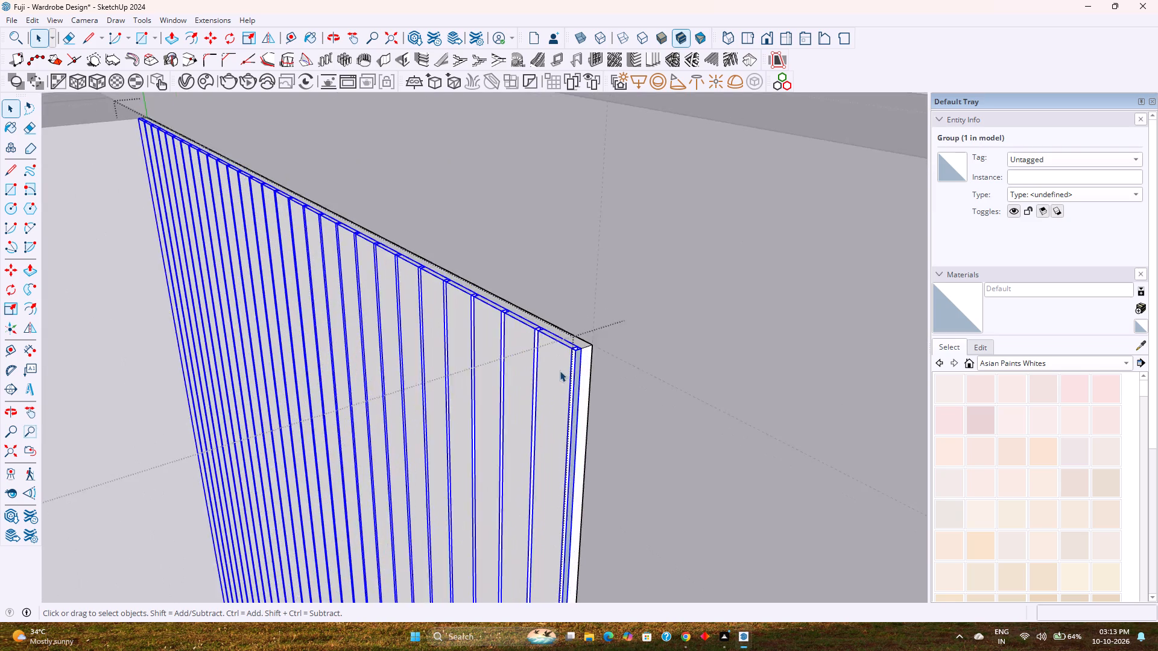
pyautogui.scroll(8, 560, 371)
pyautogui.doubleClick(569, 334)
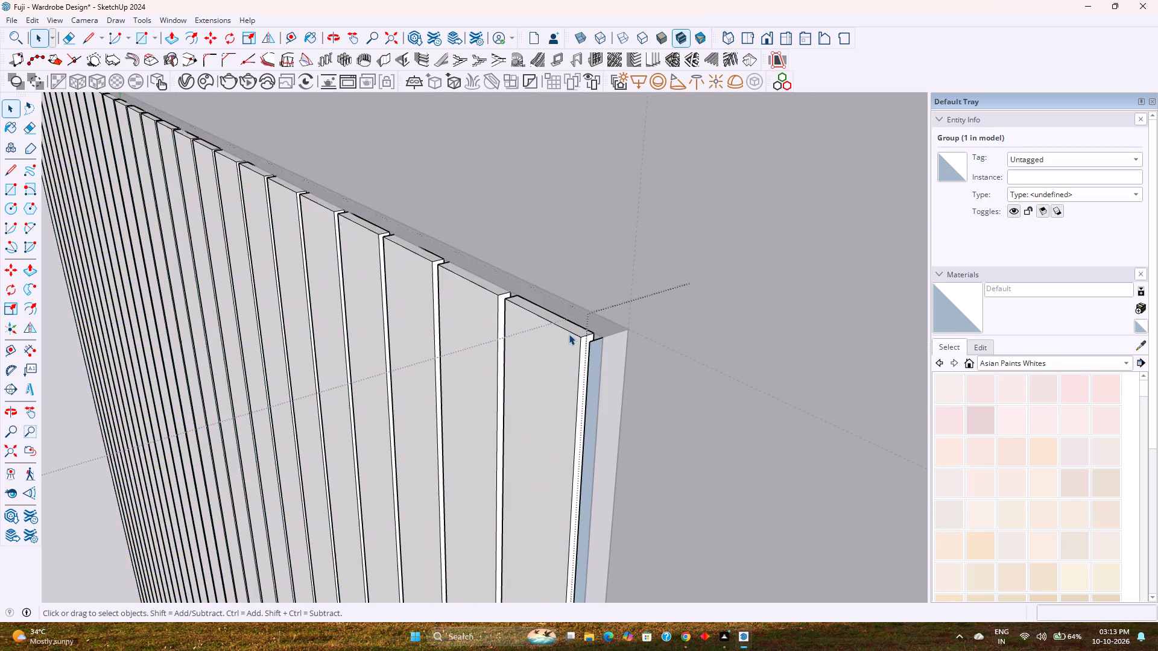
pyautogui.scroll(7, 572, 336)
pyautogui.click(616, 340)
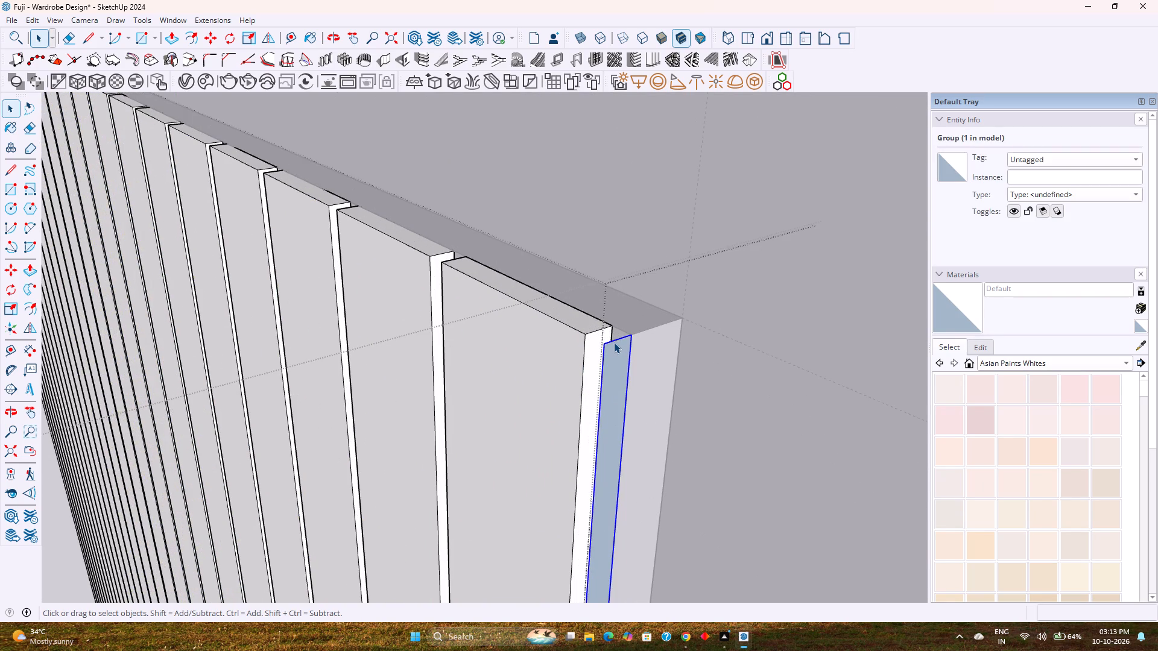
pyautogui.press('Delete')
# Reverse the back panel's front face, exposed in the gaps between the louvres.
pyautogui.moveTo(593, 356); pyautogui.dragTo(812, 383, button='middle')
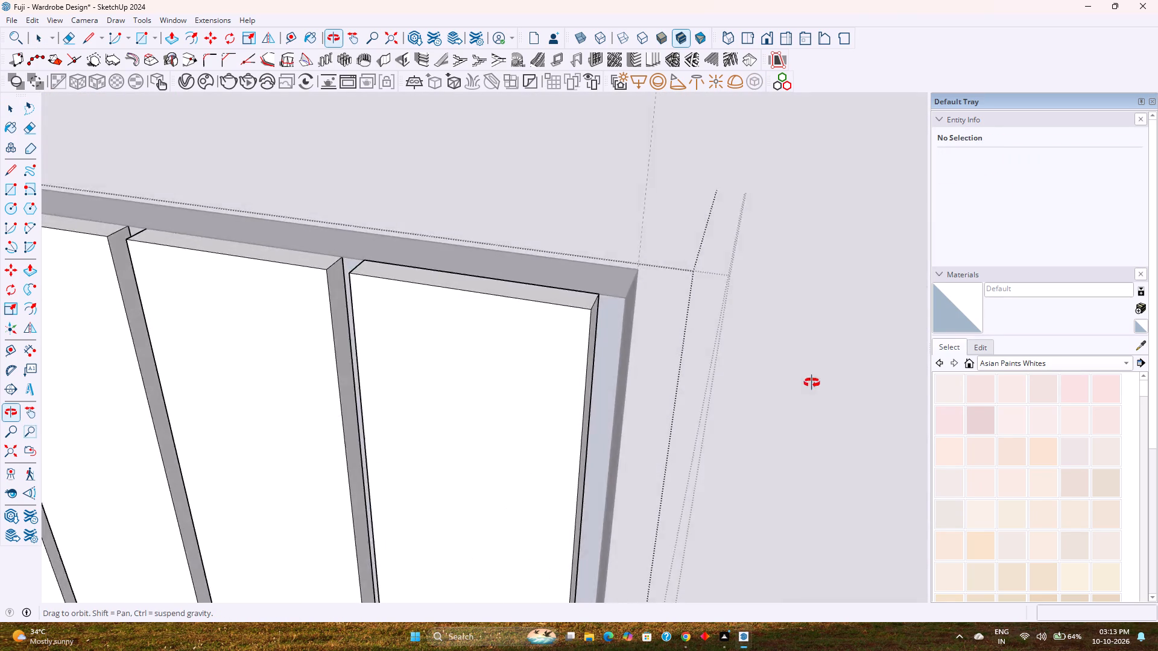
pyautogui.moveTo(812, 383); pyautogui.dragTo(855, 379, button='middle')
pyautogui.press('Escape')
pyautogui.scroll(2, 612, 297)
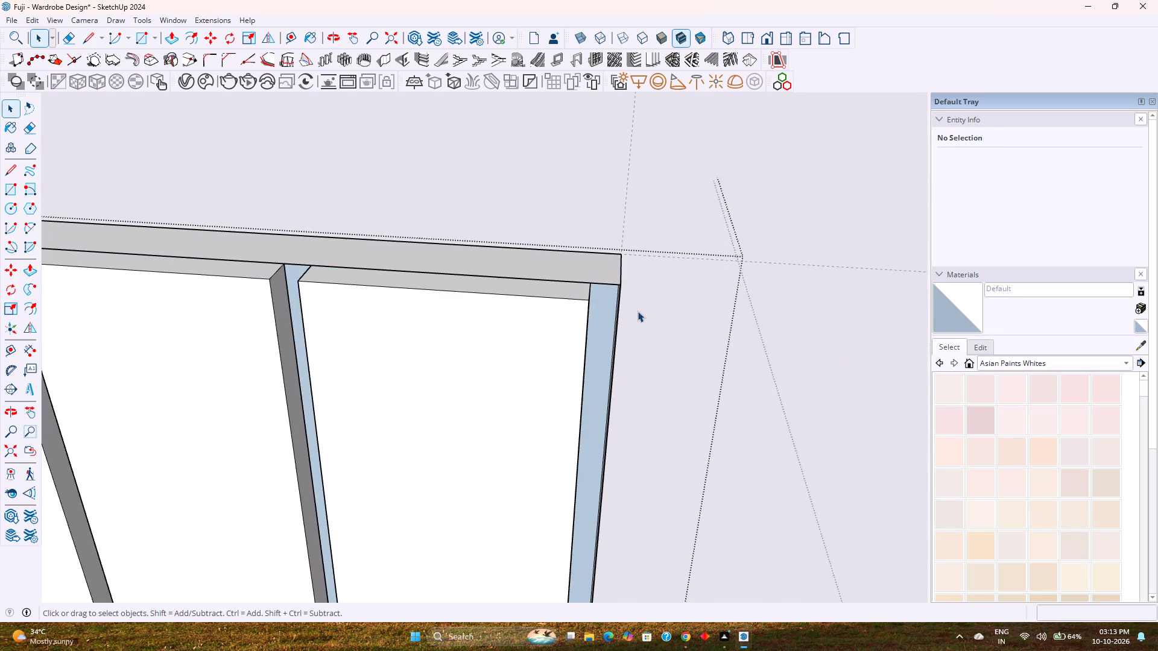
pyautogui.moveTo(639, 313); pyautogui.dragTo(498, 236, button='middle')
pyautogui.scroll(1, 513, 245)
pyautogui.click(578, 321)
pyautogui.rightClick(578, 321)
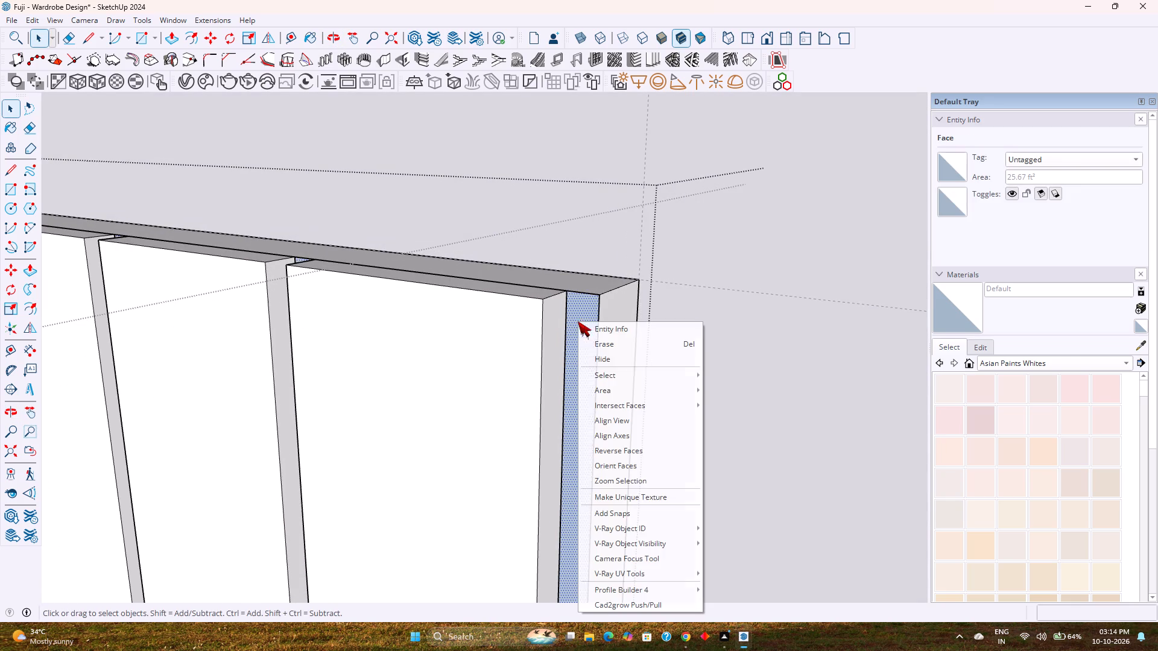
pyautogui.click(624, 447)
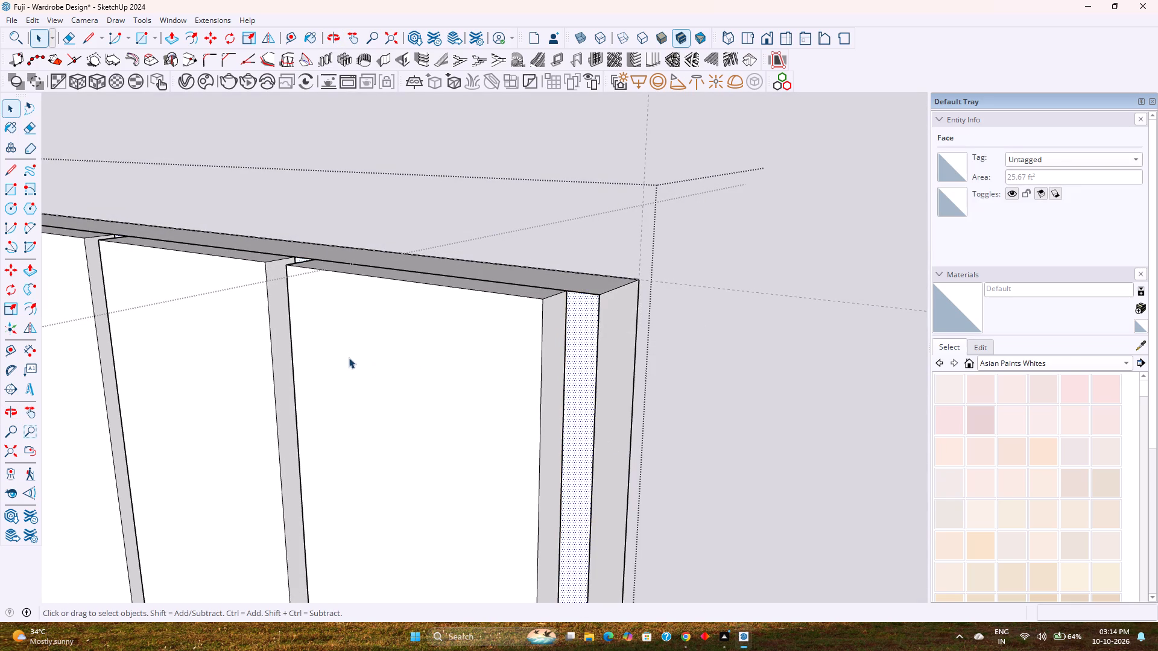
# Examine the louvres and the gaps between them from several angles near the back panel's outer top corner.
pyautogui.keyDown('shift'); pyautogui.moveTo(353, 359); pyautogui.dragTo(482, 294, button='middle'); pyautogui.keyUp('shift')
pyautogui.moveTo(495, 292); pyautogui.dragTo(323, 418, button='middle')
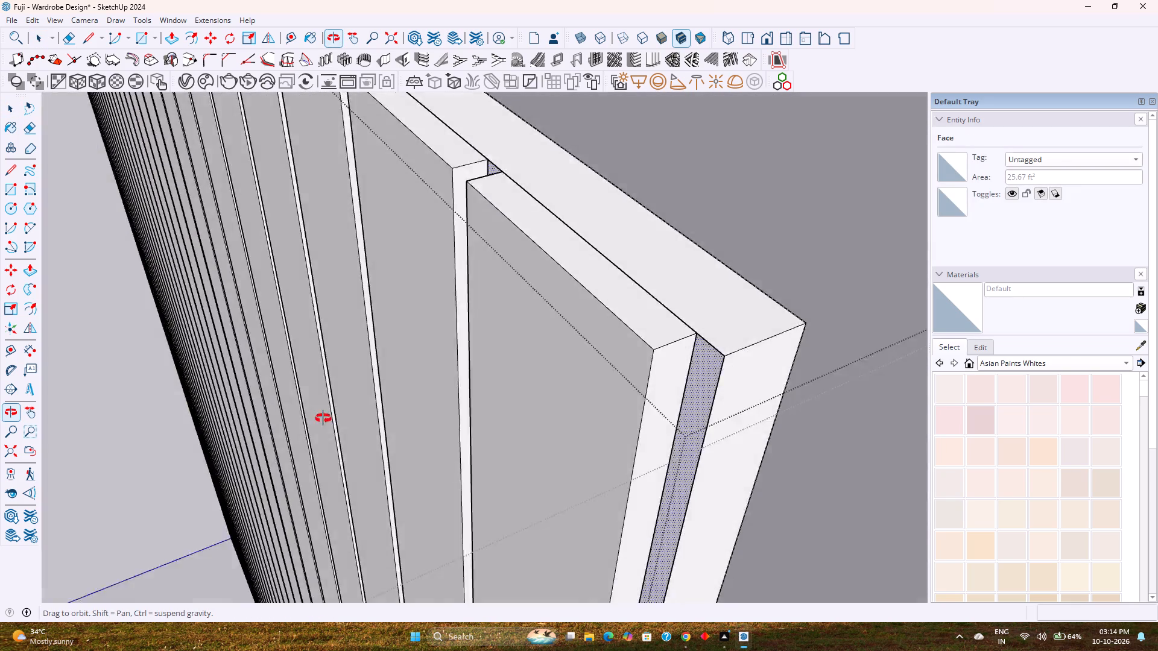
pyautogui.moveTo(323, 418); pyautogui.dragTo(677, 368, button='middle')
pyautogui.scroll(-7, 500, 309)
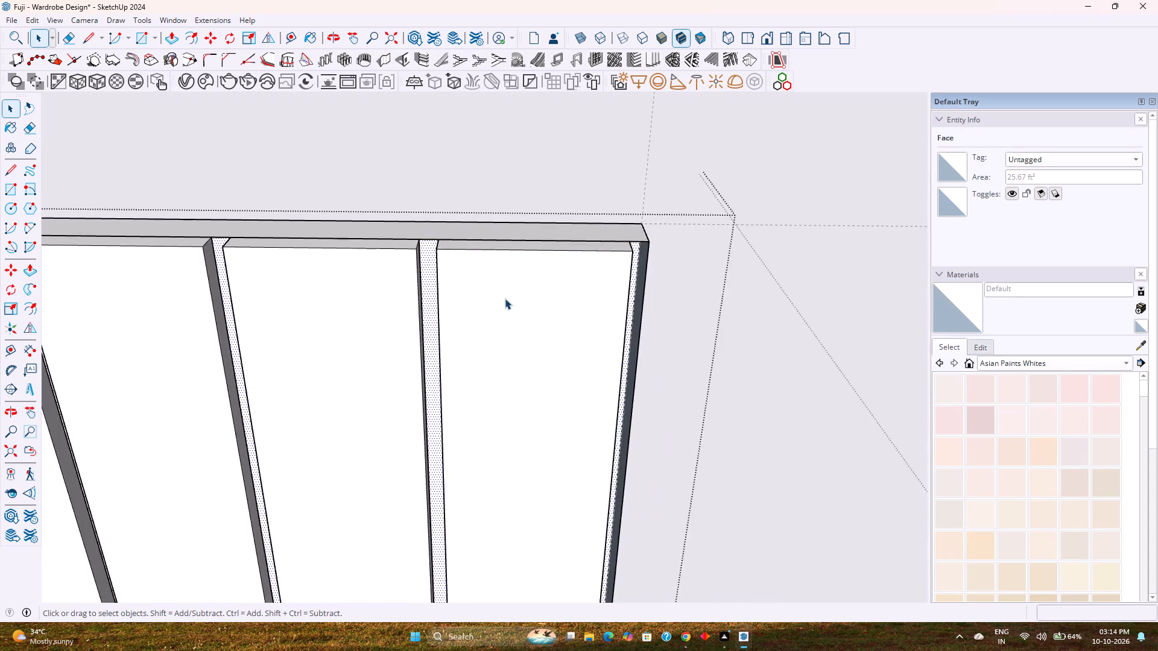
pyautogui.scroll(-8, 505, 298)
pyautogui.click(449, 318)
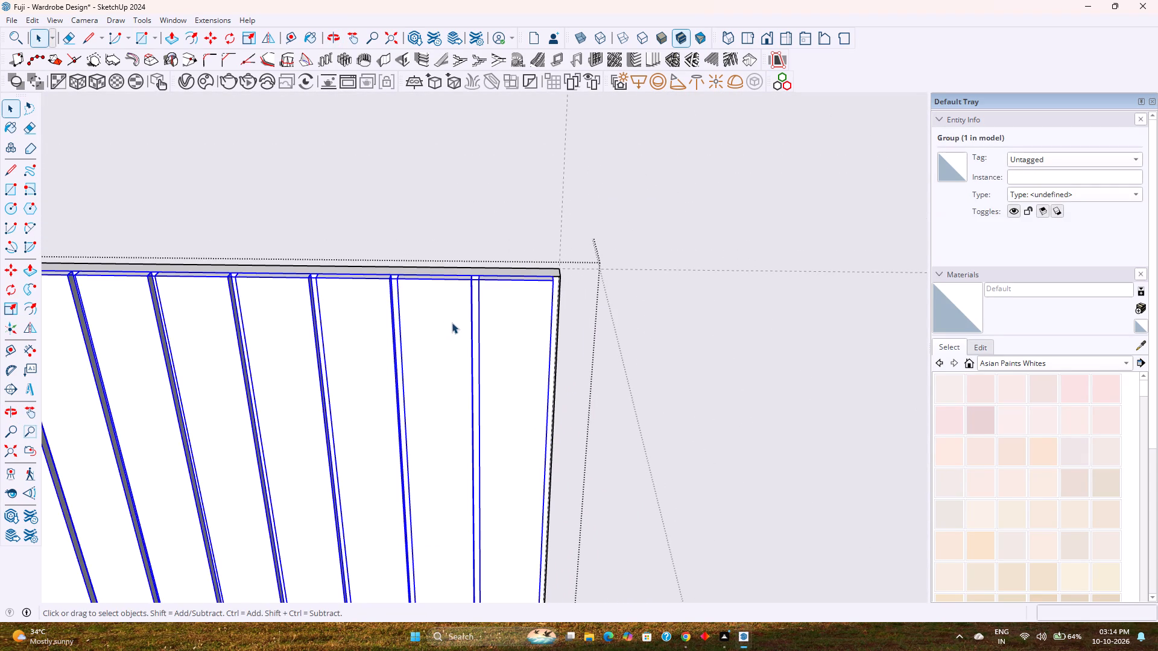
pyautogui.moveTo(482, 368); pyautogui.dragTo(365, 407, button='middle')
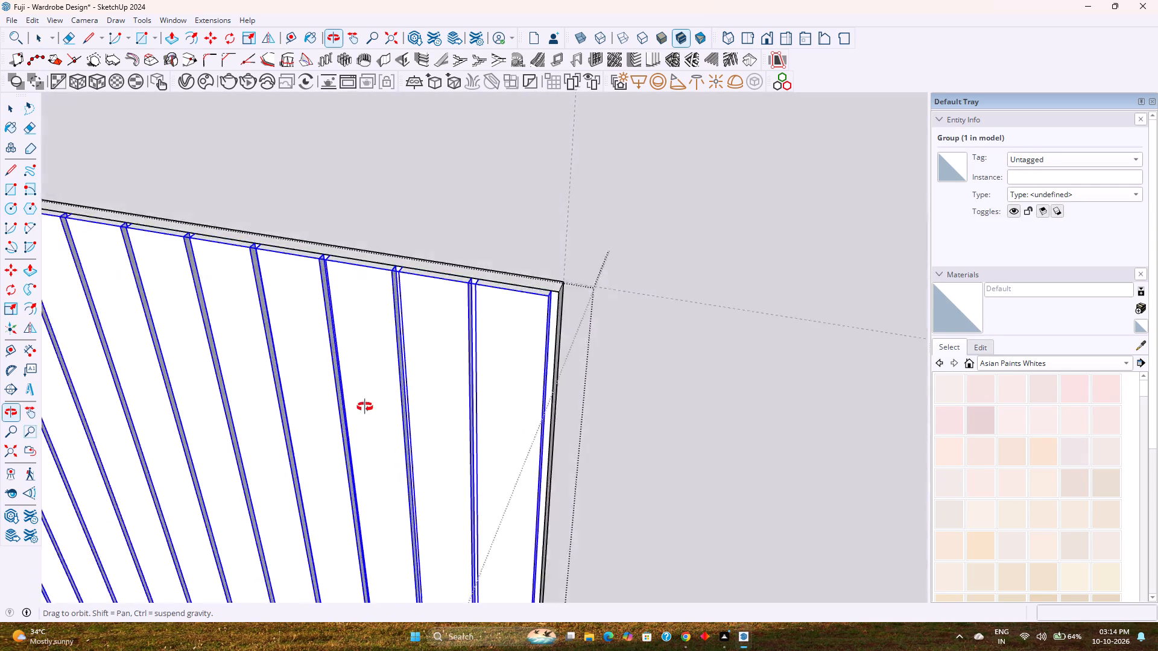
pyautogui.moveTo(365, 407); pyautogui.dragTo(364, 289, button='middle')
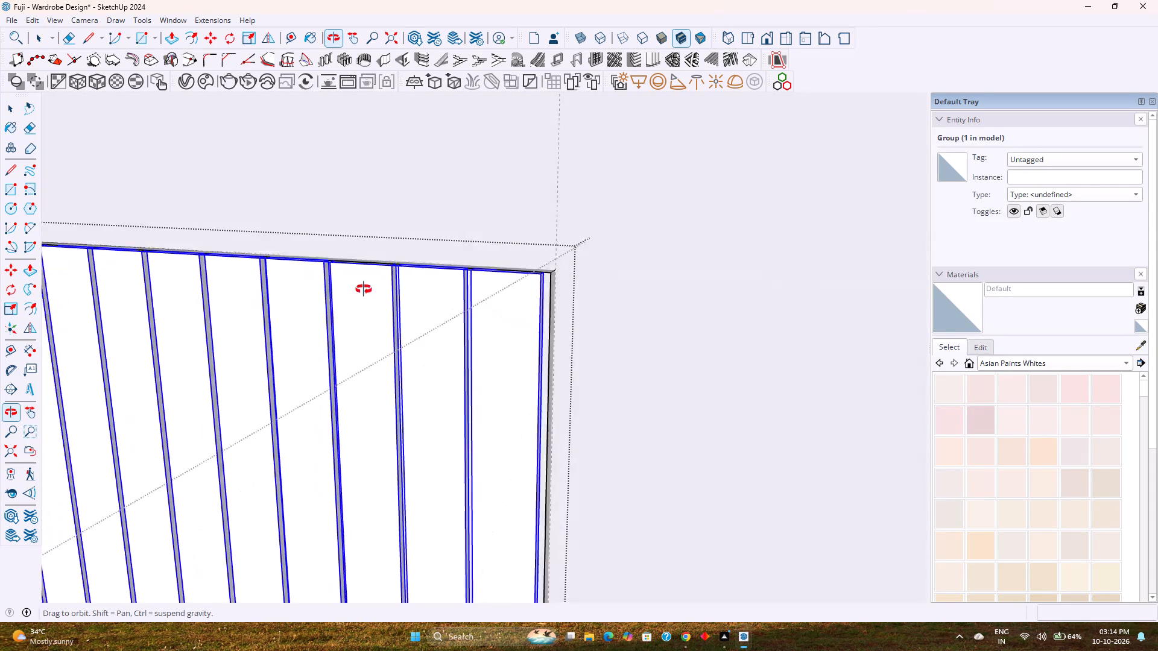
pyautogui.moveTo(364, 289); pyautogui.dragTo(349, 289, button='middle')
pyautogui.scroll(6, 537, 324)
# Paint the back panel's front face behind the louvres with Metal Corrugated Shiny from the Metal materials collection.
pyautogui.click(545, 303)
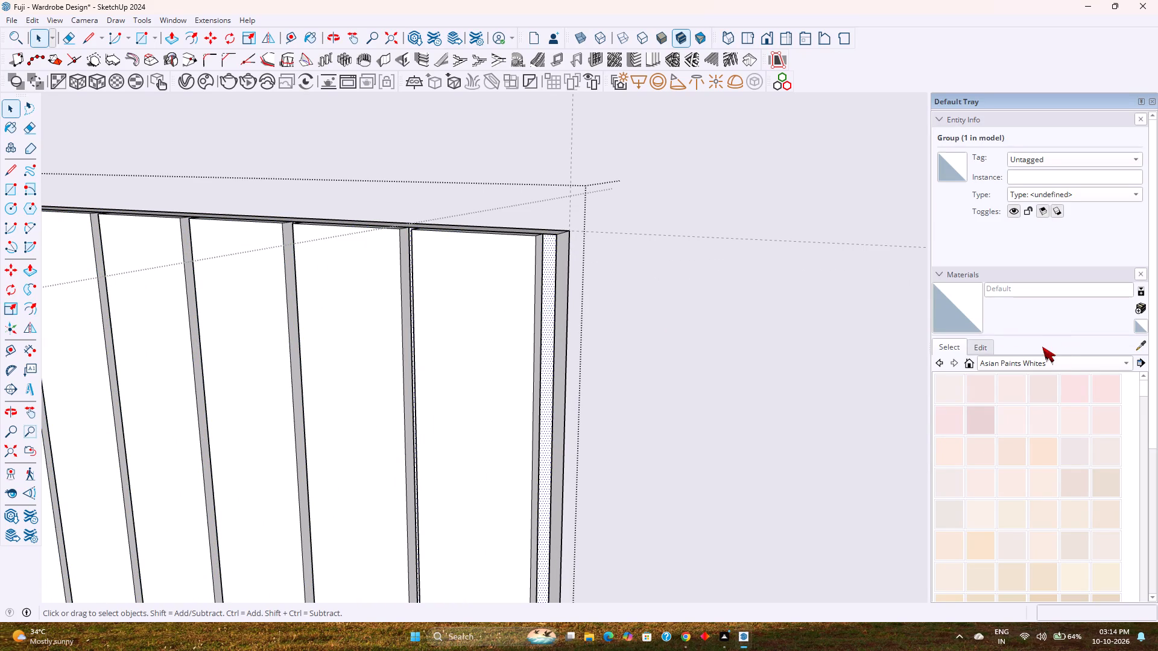
pyautogui.click(990, 361)
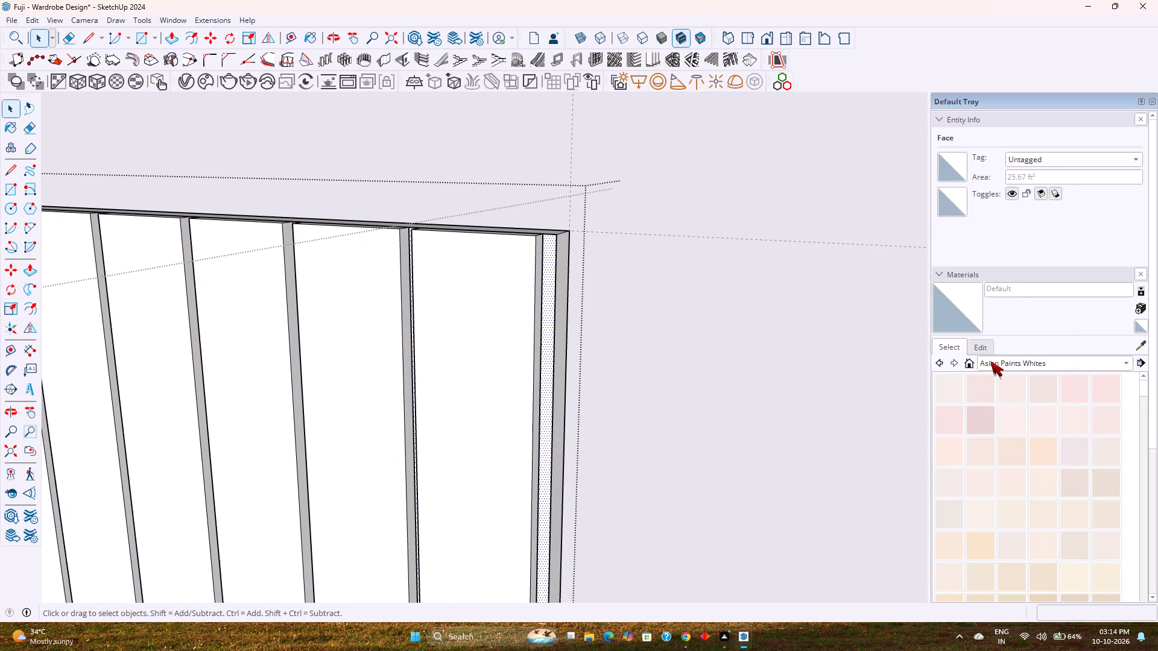
pyautogui.scroll(-5, 1007, 536)
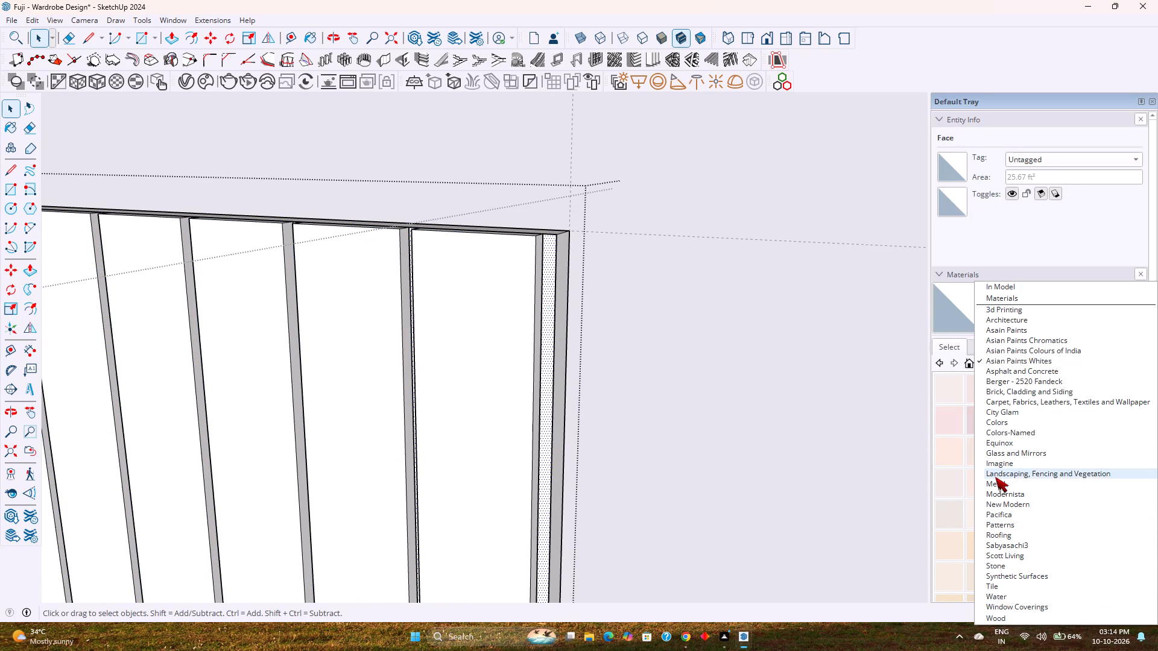
pyautogui.click(1002, 486)
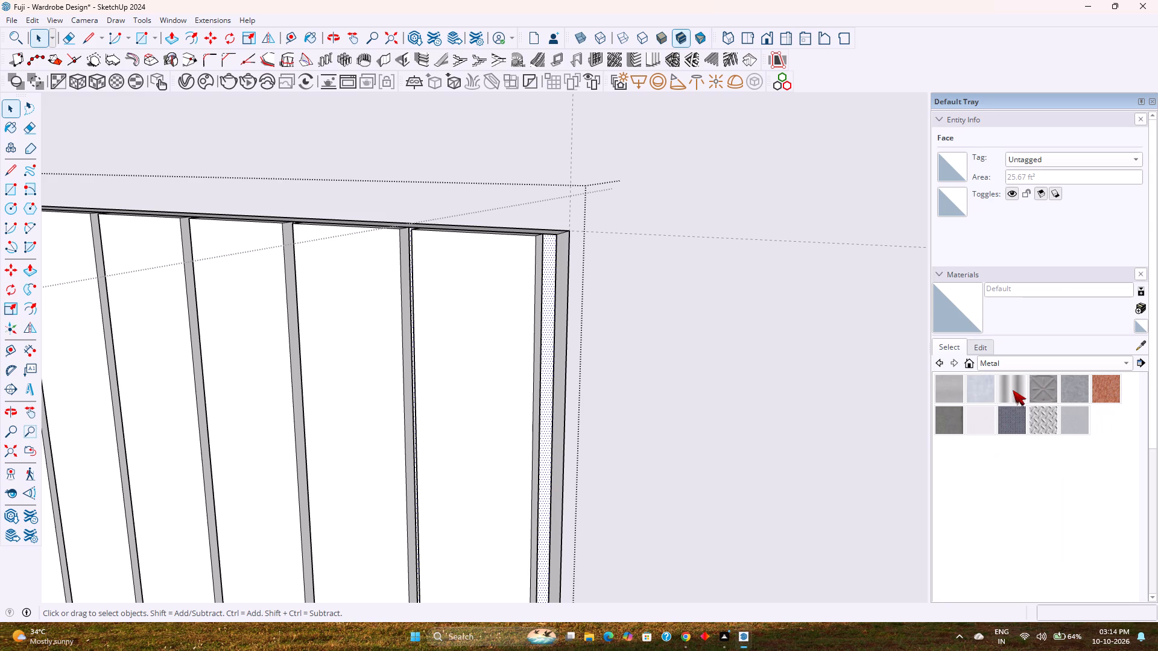
pyautogui.click(1013, 390)
pyautogui.scroll(3, 540, 274)
pyautogui.click(550, 267)
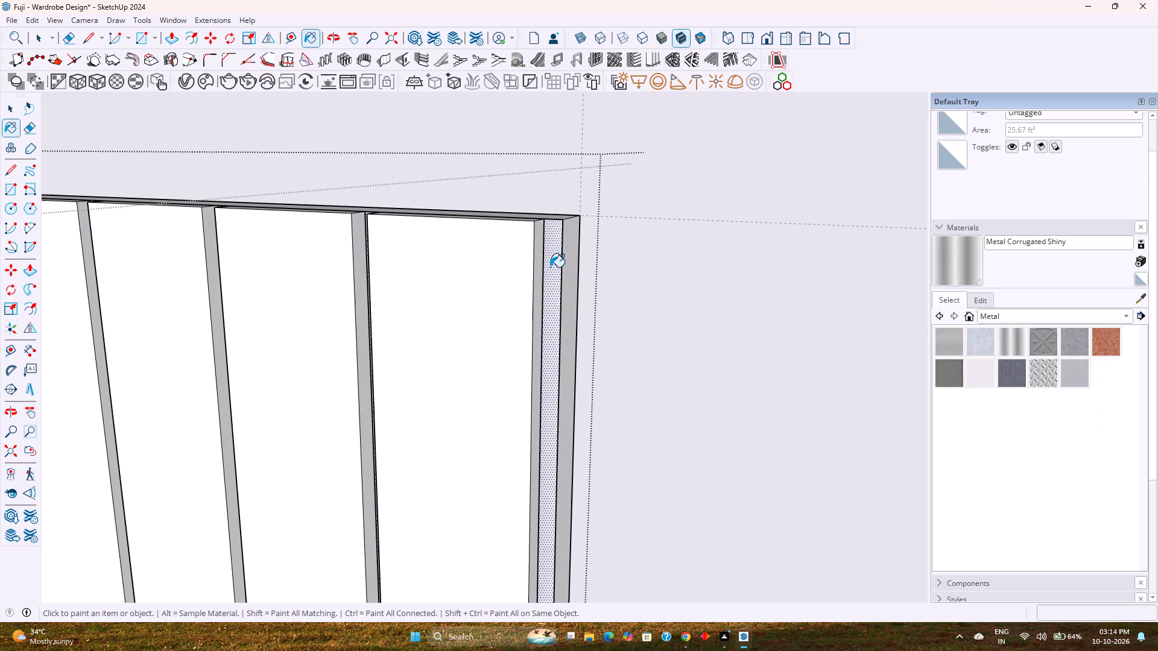
pyautogui.moveTo(517, 280); pyautogui.dragTo(690, 359, button='middle')
pyautogui.click(314, 262)
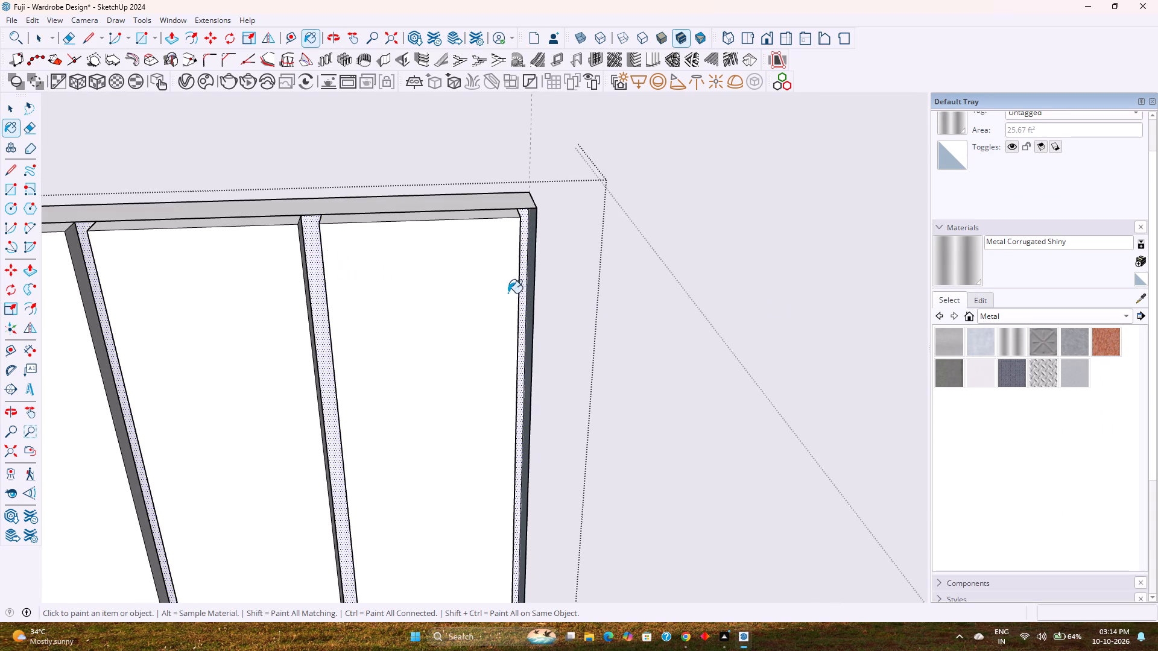
# Recolour the Metal Corrugated Shiny material to gold, with hue 49, saturation 79 and lightness 59.
pyautogui.click(979, 302)
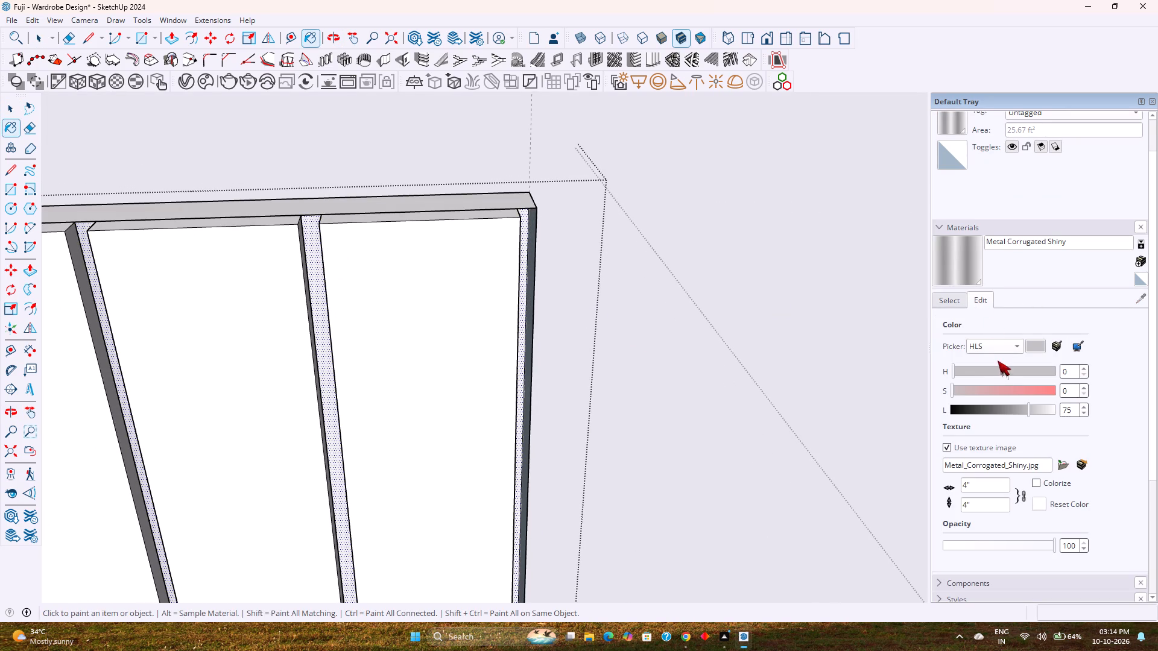
pyautogui.moveTo(951, 369); pyautogui.dragTo(965, 371)
pyautogui.moveTo(983, 387); pyautogui.dragTo(999, 386)
pyautogui.moveTo(955, 371); pyautogui.dragTo(963, 373)
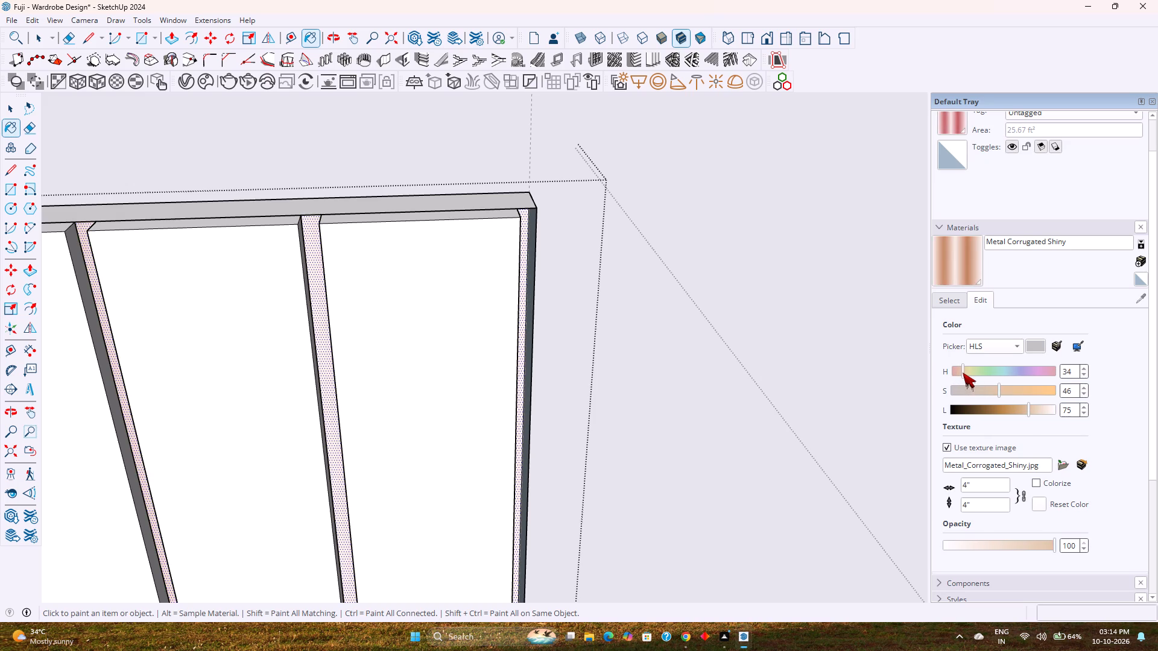
pyautogui.moveTo(963, 373); pyautogui.dragTo(967, 374)
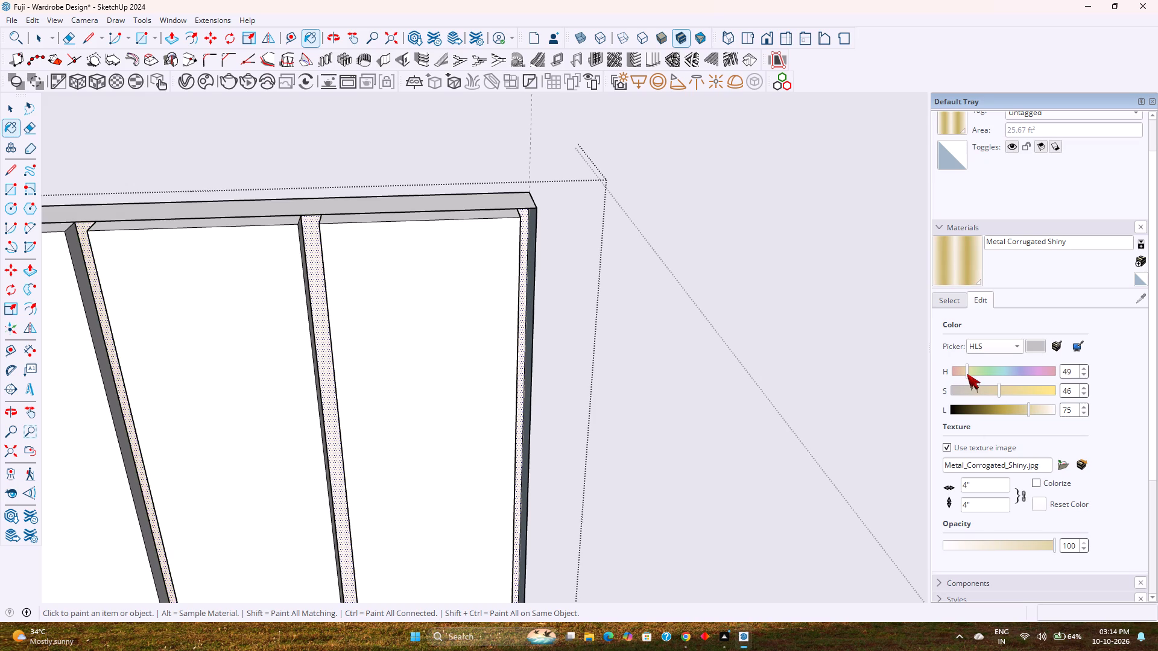
pyautogui.moveTo(967, 374); pyautogui.dragTo(969, 374)
pyautogui.moveTo(856, 374); pyautogui.dragTo(672, 286, button='middle')
pyautogui.scroll(2, 966, 369)
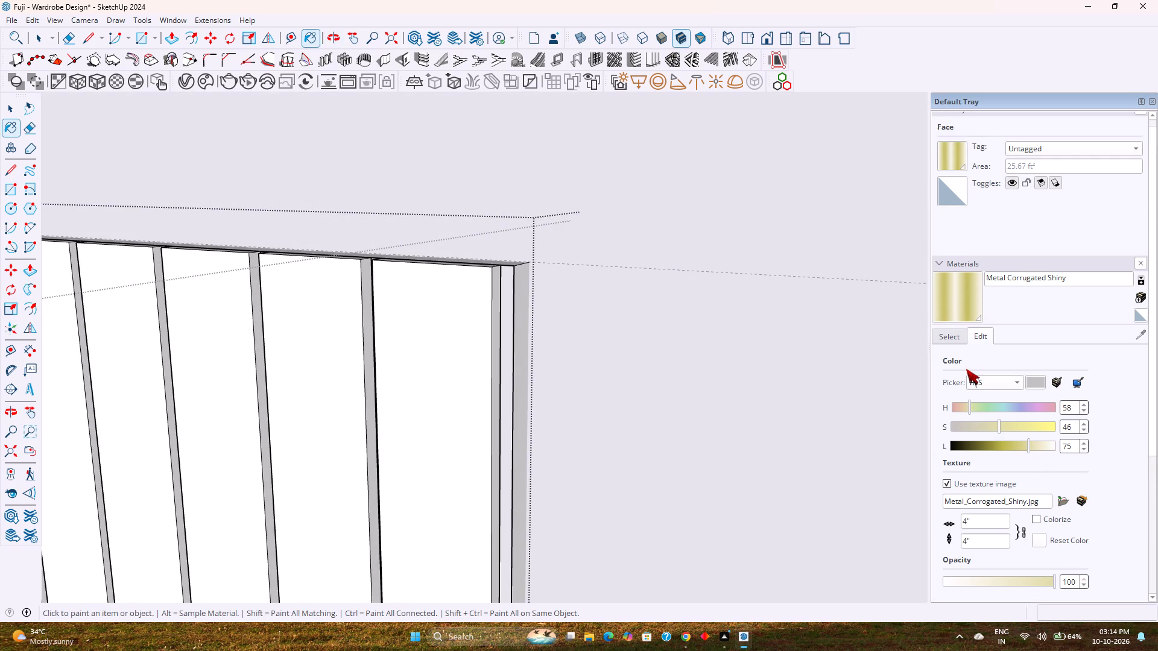
pyautogui.scroll(-1, 966, 369)
pyautogui.click(967, 376)
pyautogui.click(967, 383)
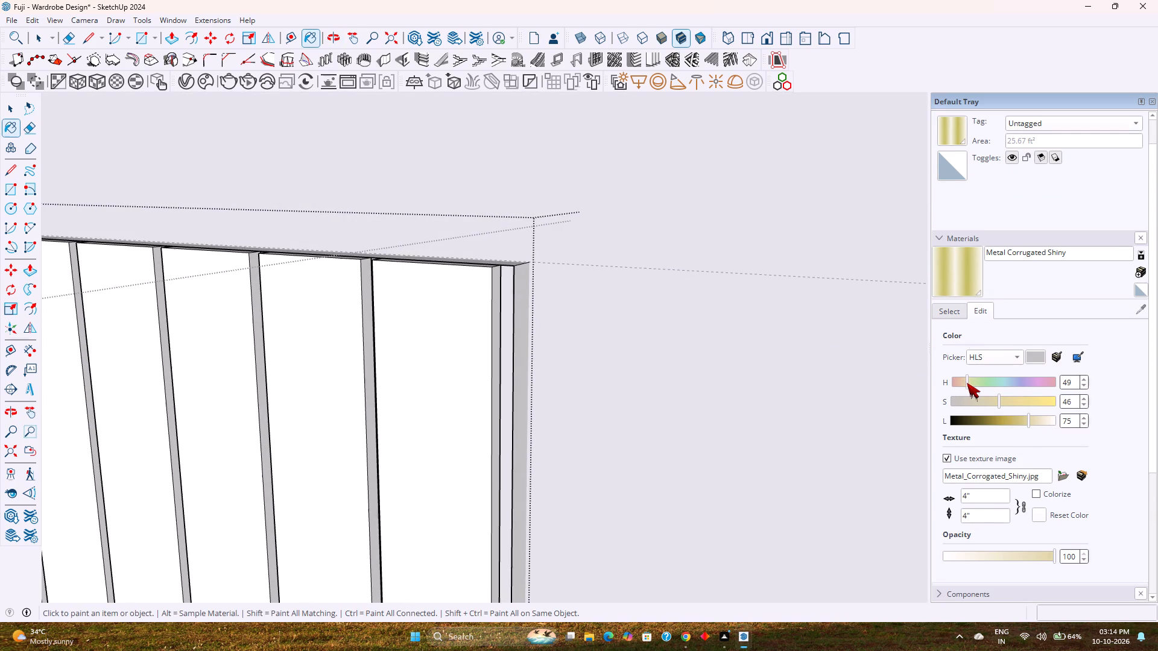
pyautogui.moveTo(1003, 396); pyautogui.dragTo(1033, 396)
pyautogui.moveTo(1026, 424); pyautogui.dragTo(1011, 424)
# Paint the exposed strip of the back panel beside the outermost louvre with the gold Metal Corrugated Shiny material.
pyautogui.scroll(-3, 701, 388)
pyautogui.moveTo(615, 391); pyautogui.dragTo(690, 380, button='middle')
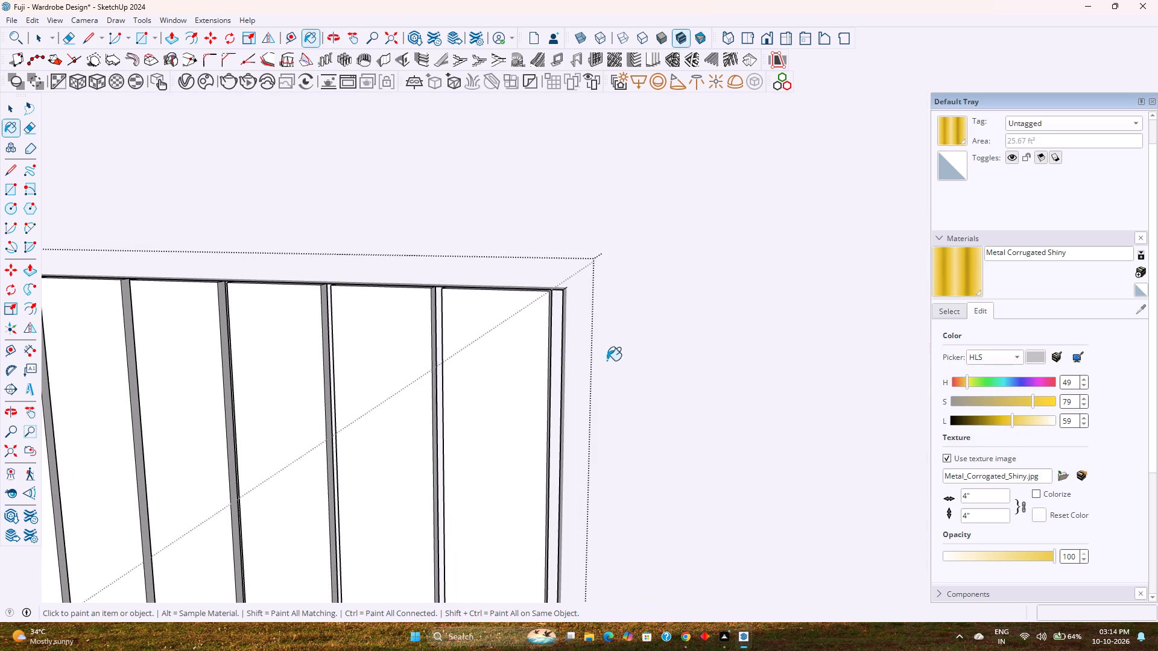
pyautogui.moveTo(569, 343); pyautogui.dragTo(514, 362, button='middle')
pyautogui.click(552, 339)
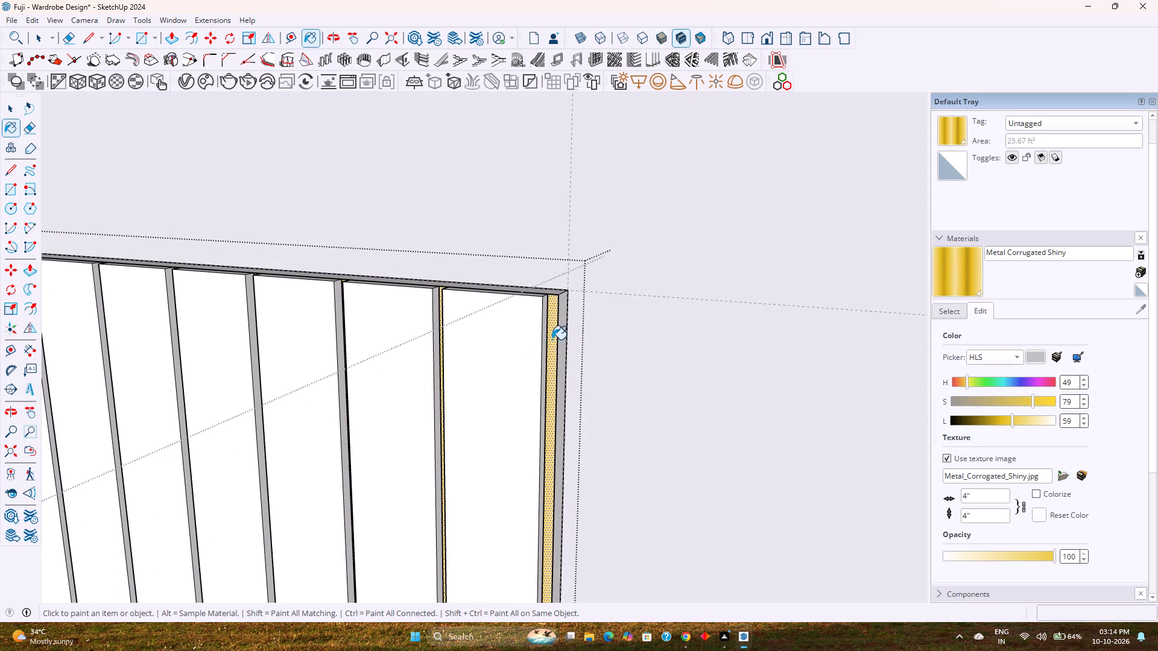
pyautogui.press('space')
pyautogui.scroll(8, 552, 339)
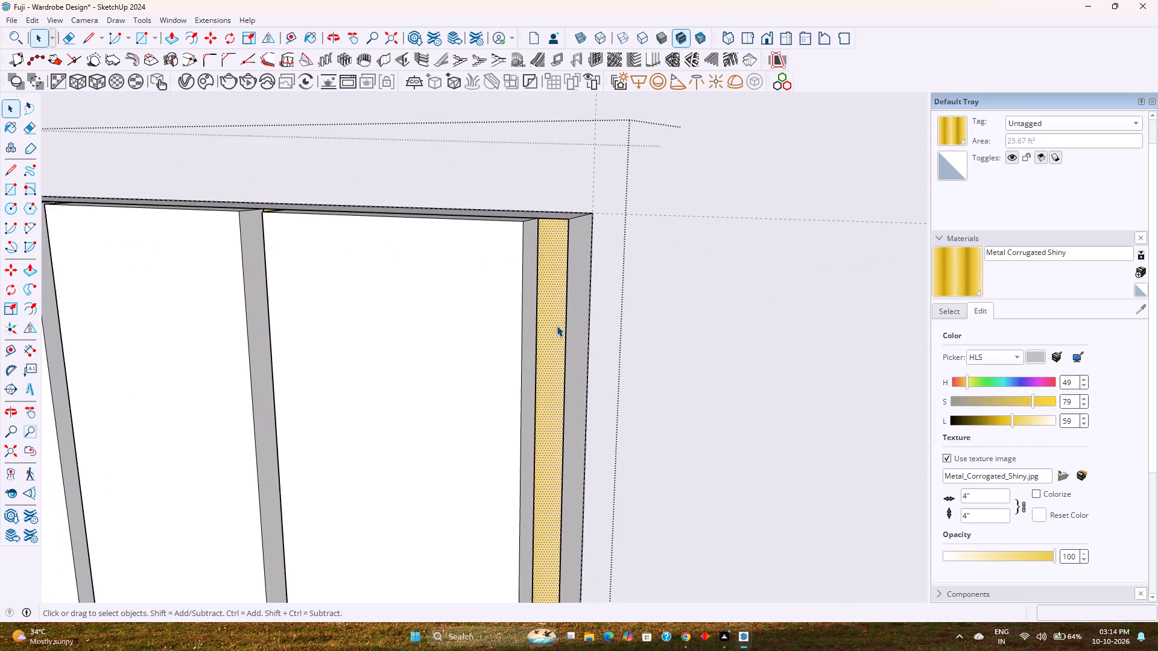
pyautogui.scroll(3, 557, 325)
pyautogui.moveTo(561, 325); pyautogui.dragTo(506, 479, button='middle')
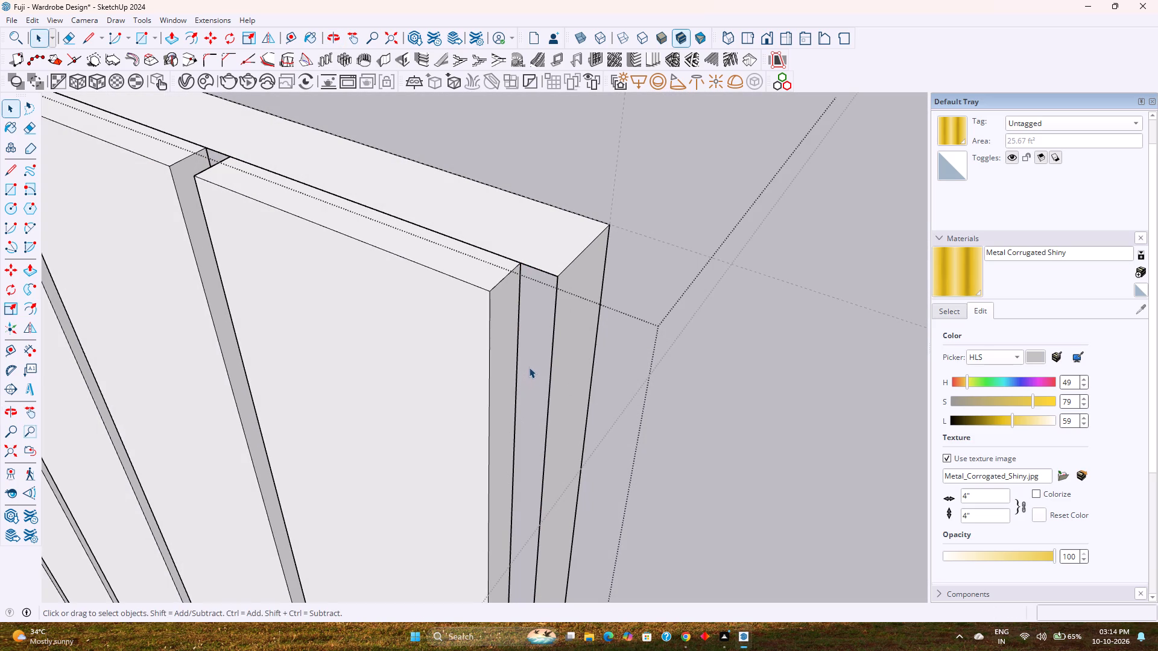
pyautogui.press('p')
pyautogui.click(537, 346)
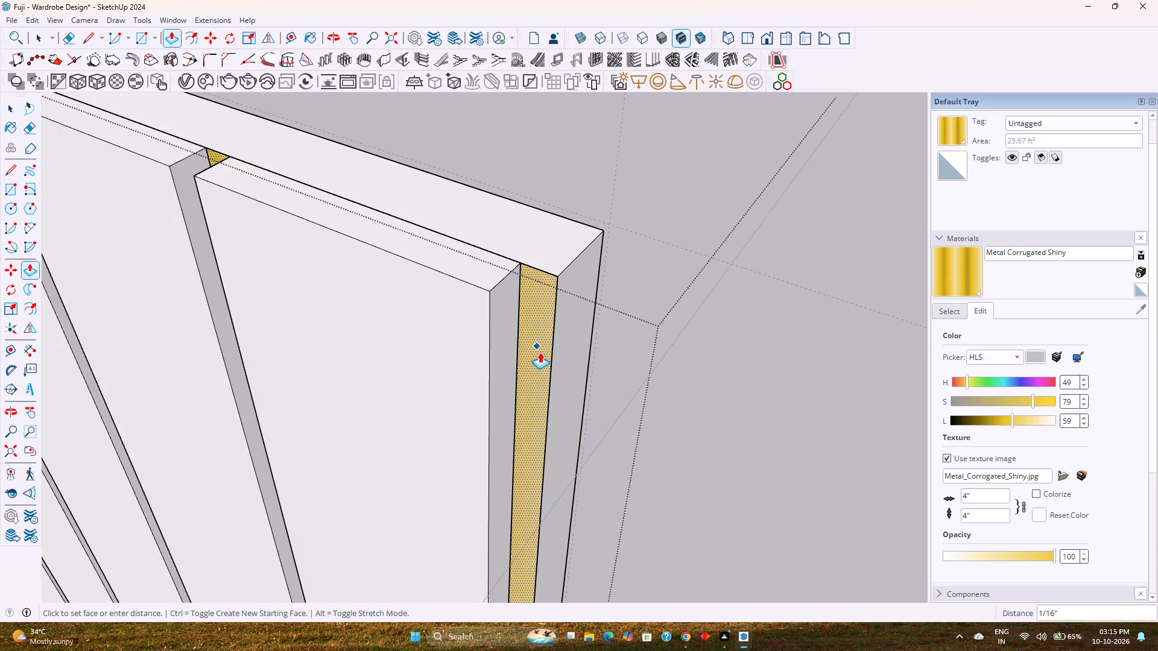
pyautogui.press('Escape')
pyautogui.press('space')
# Examine the gold-painted gaps at the back panel's outer edge and the whole louvred panel from several angles.
pyautogui.moveTo(519, 395); pyautogui.dragTo(578, 313, button='middle')
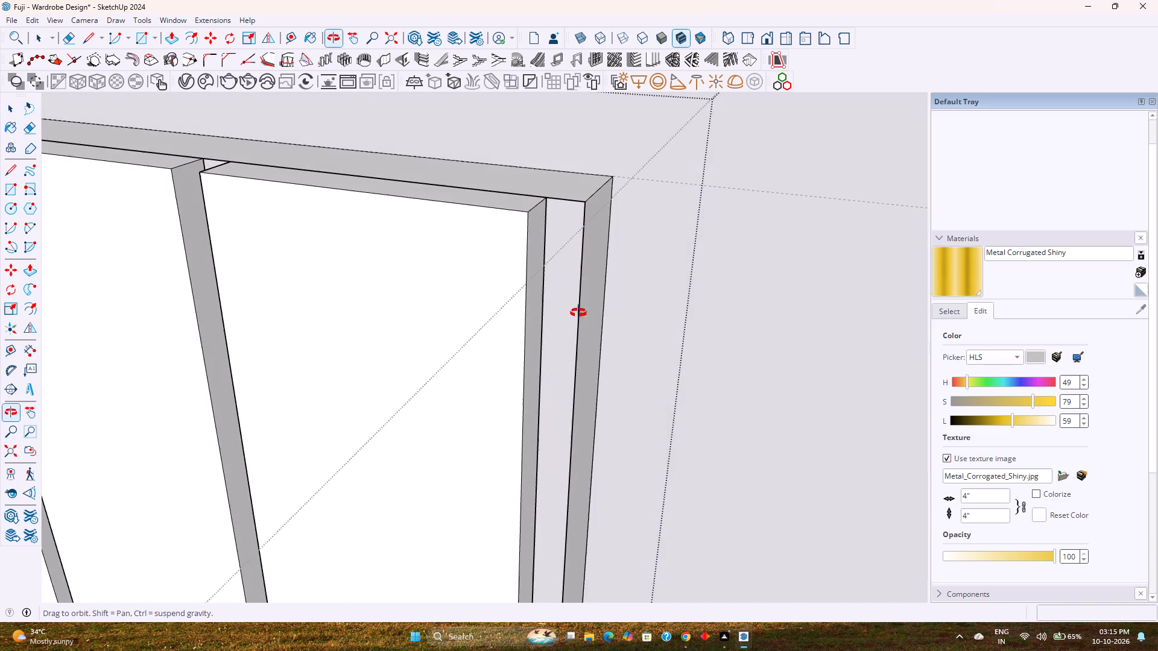
pyautogui.moveTo(578, 313); pyautogui.dragTo(563, 318, button='middle')
pyautogui.scroll(2, 565, 295)
pyautogui.doubleClick(566, 286)
pyautogui.scroll(4, 566, 286)
pyautogui.moveTo(573, 282); pyautogui.dragTo(578, 284, button='middle')
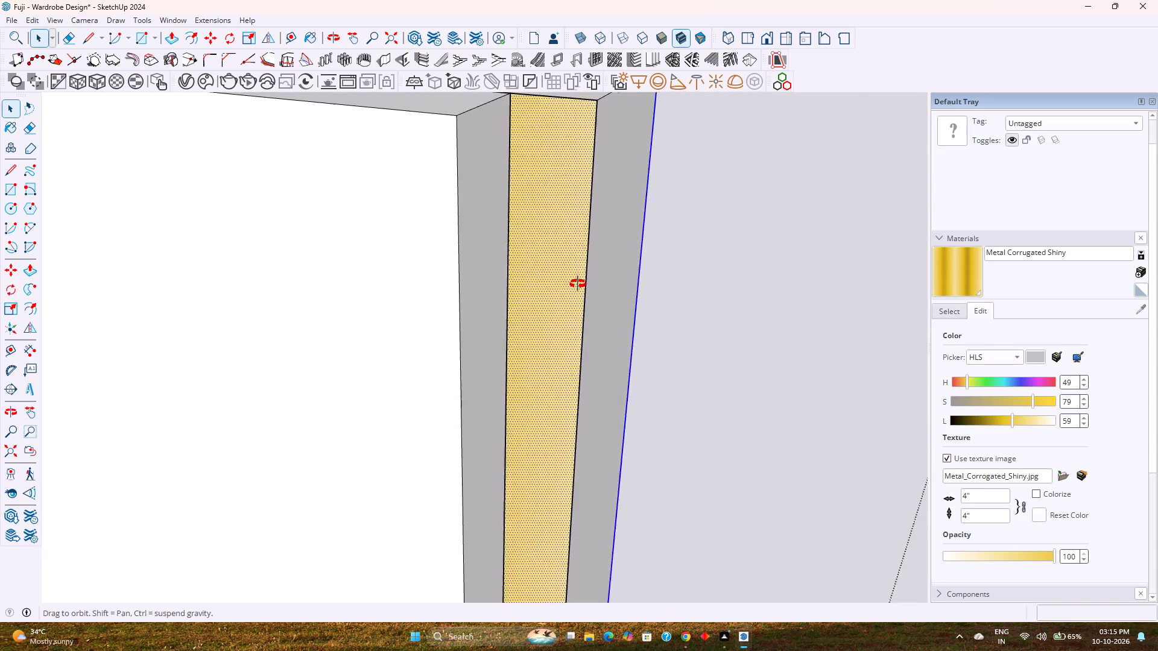
pyautogui.moveTo(578, 284); pyautogui.dragTo(437, 394, button='middle')
pyautogui.click(484, 330)
pyautogui.scroll(-2, 481, 330)
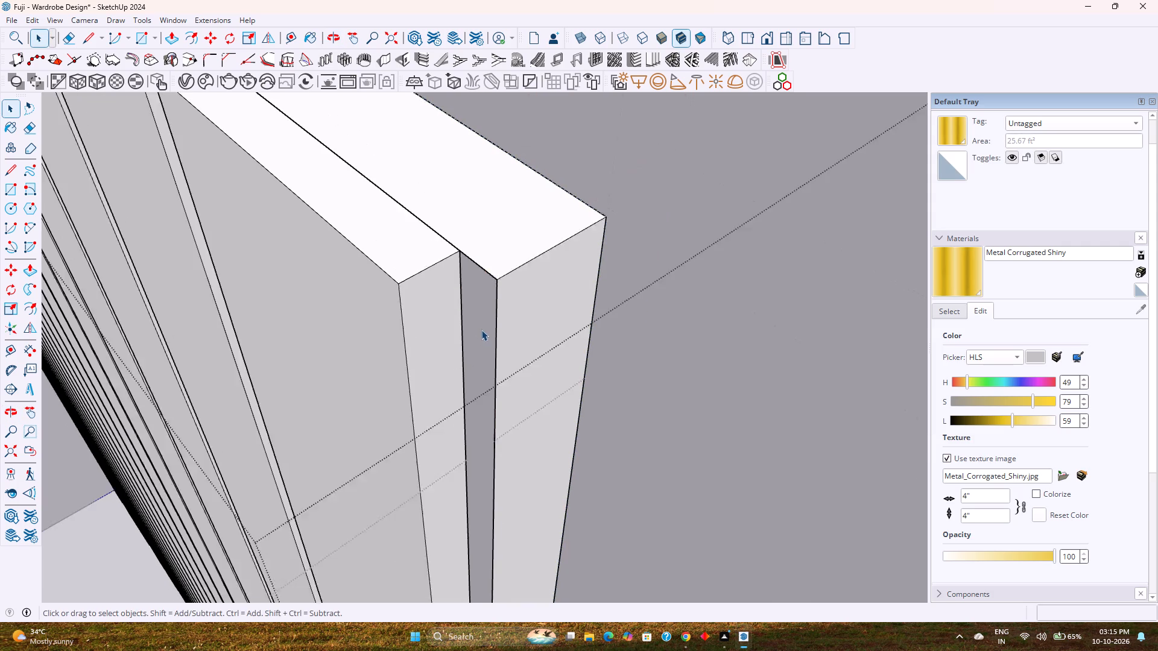
pyautogui.scroll(-4, 481, 330)
pyautogui.moveTo(480, 339); pyautogui.dragTo(563, 279, button='middle')
pyautogui.scroll(-15, 649, 262)
pyautogui.scroll(-1, 600, 281)
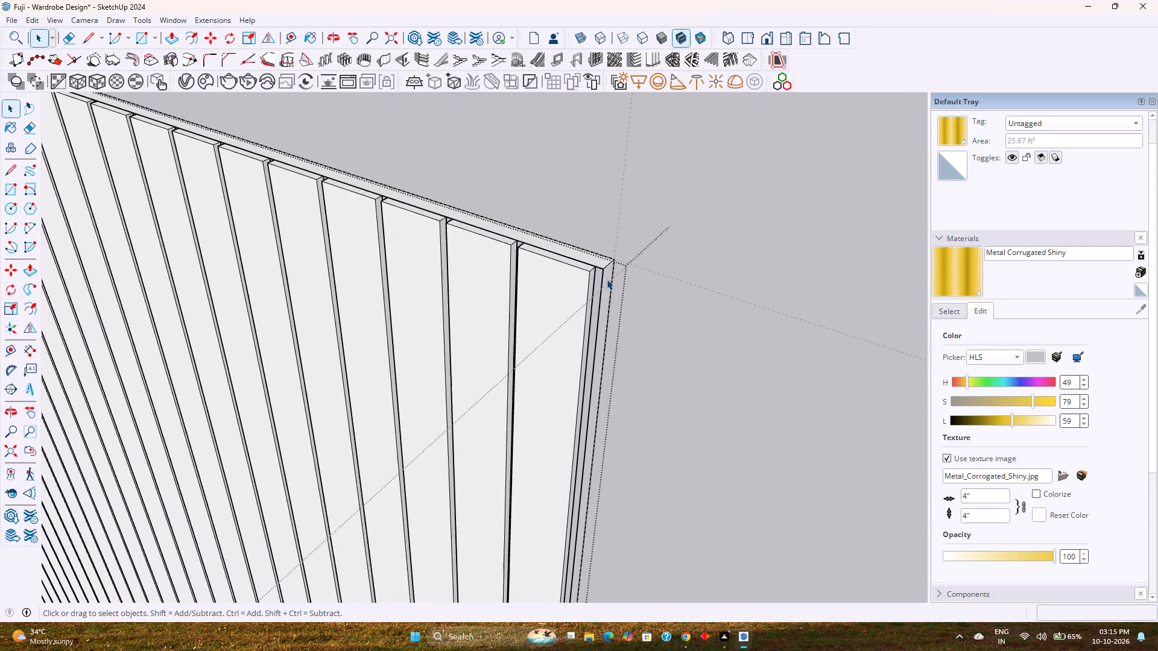
pyautogui.scroll(-20, 607, 279)
pyautogui.moveTo(589, 268); pyautogui.dragTo(491, 321, button='middle')
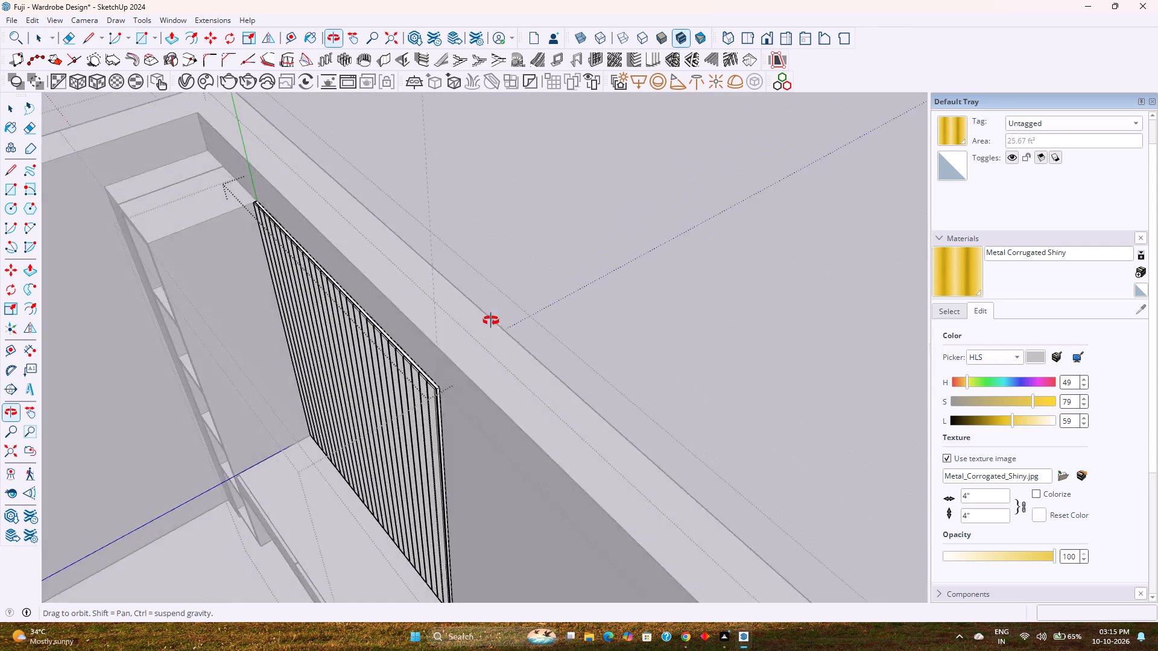
pyautogui.moveTo(491, 321); pyautogui.dragTo(744, 175, button='middle')
pyautogui.keyDown('shift'); pyautogui.moveTo(726, 188); pyautogui.dragTo(657, 256, button='middle'); pyautogui.keyUp('shift')
pyautogui.moveTo(548, 304); pyautogui.dragTo(580, 247, button='middle')
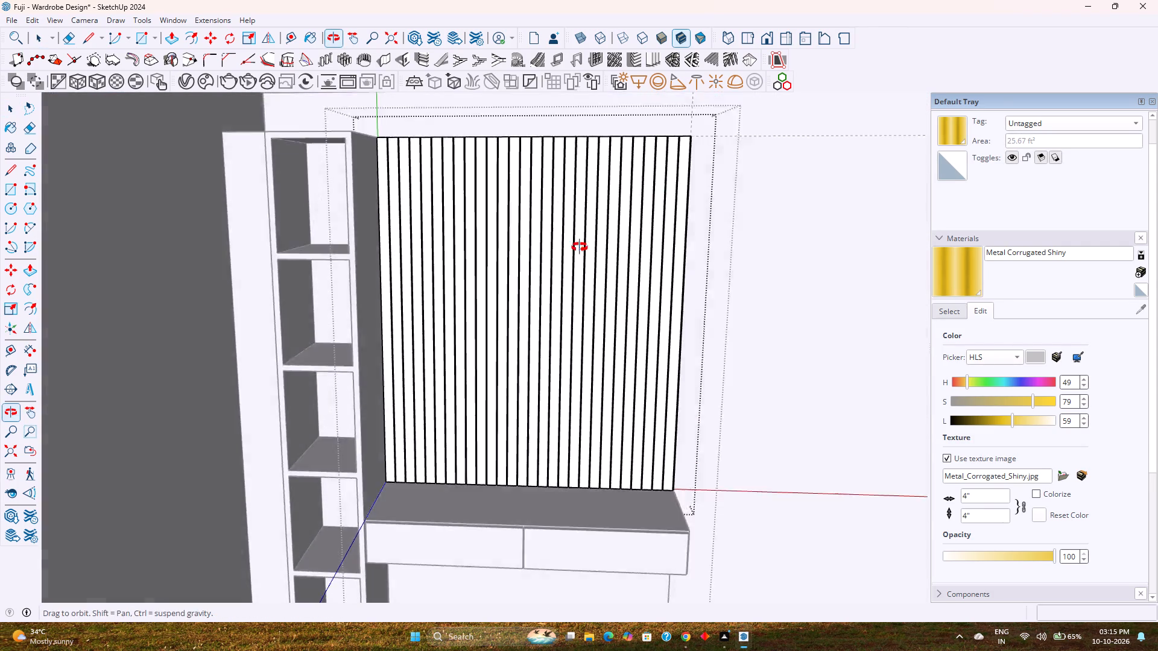
pyautogui.moveTo(580, 247); pyautogui.dragTo(586, 237, button='middle')
# Start an interactive V-Ray render of a close-up view of the louvres and their gaps.
pyautogui.scroll(20, 595, 237)
pyautogui.moveTo(598, 260); pyautogui.dragTo(584, 275, button='middle')
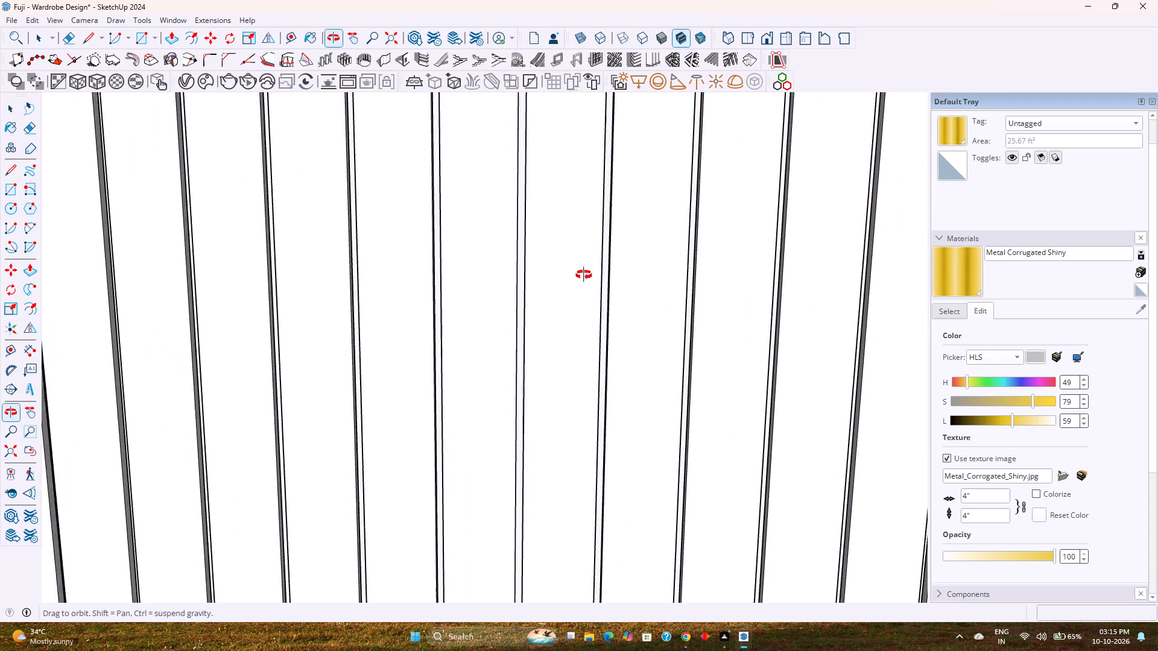
pyautogui.moveTo(584, 275); pyautogui.dragTo(569, 272, button='middle')
pyautogui.click(241, 75)
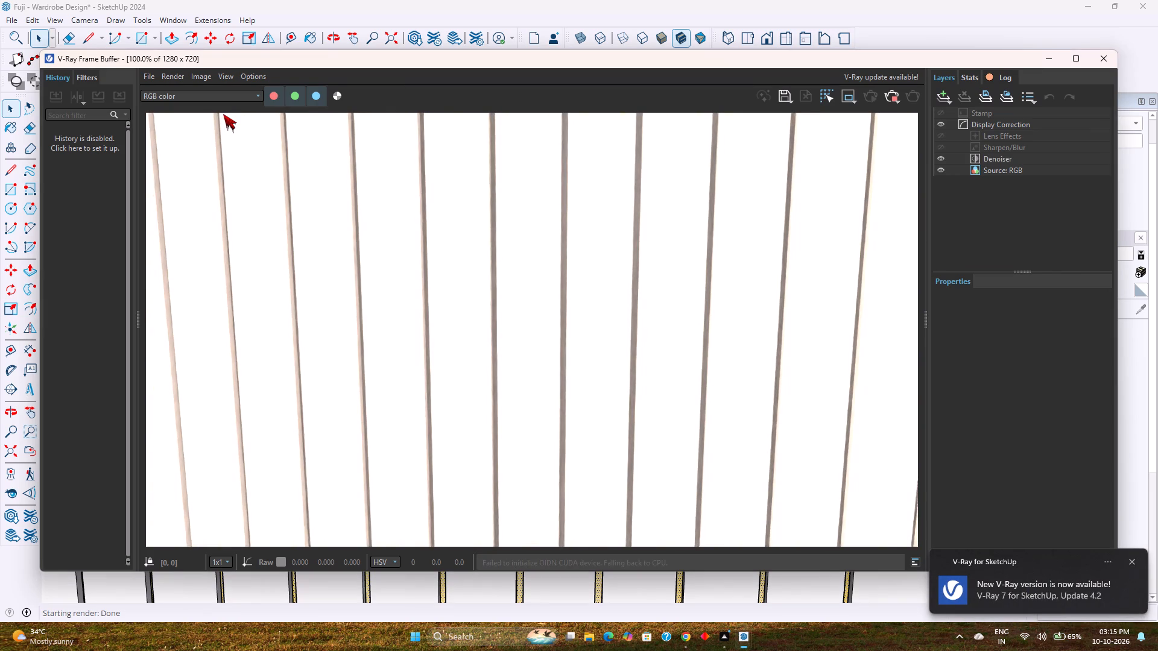
# Set the render's display correction to OCIO with an exposure of -1.359.
pyautogui.click(998, 125)
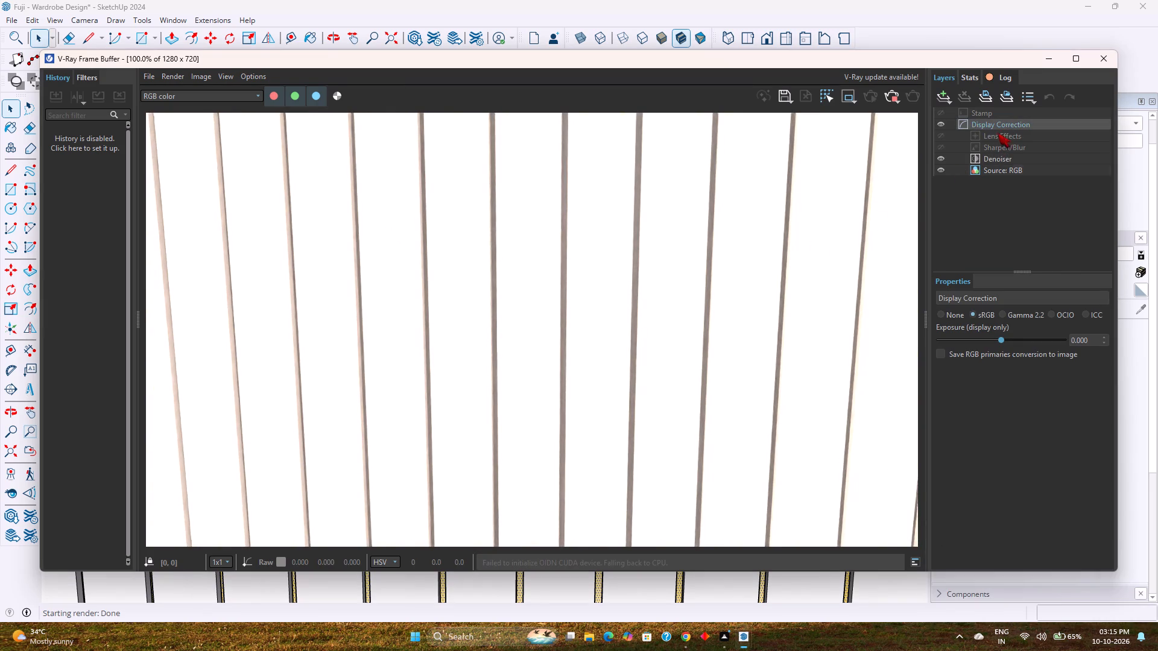
pyautogui.moveTo(1002, 340); pyautogui.dragTo(978, 343)
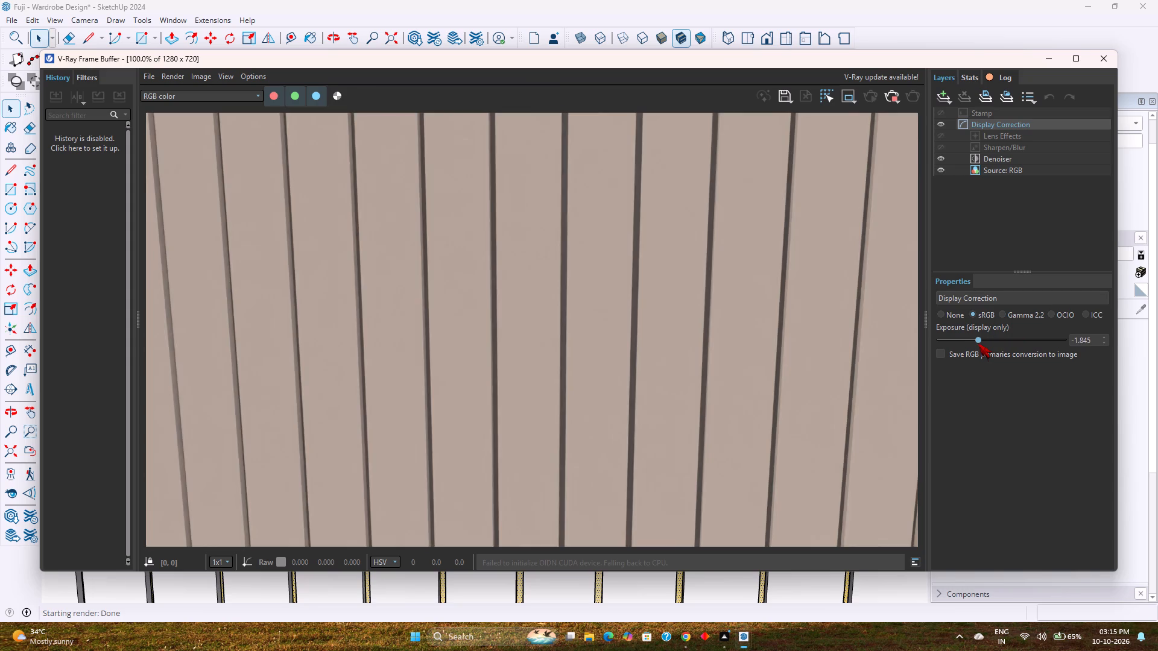
pyautogui.moveTo(978, 343); pyautogui.dragTo(984, 345)
pyautogui.click(1012, 312)
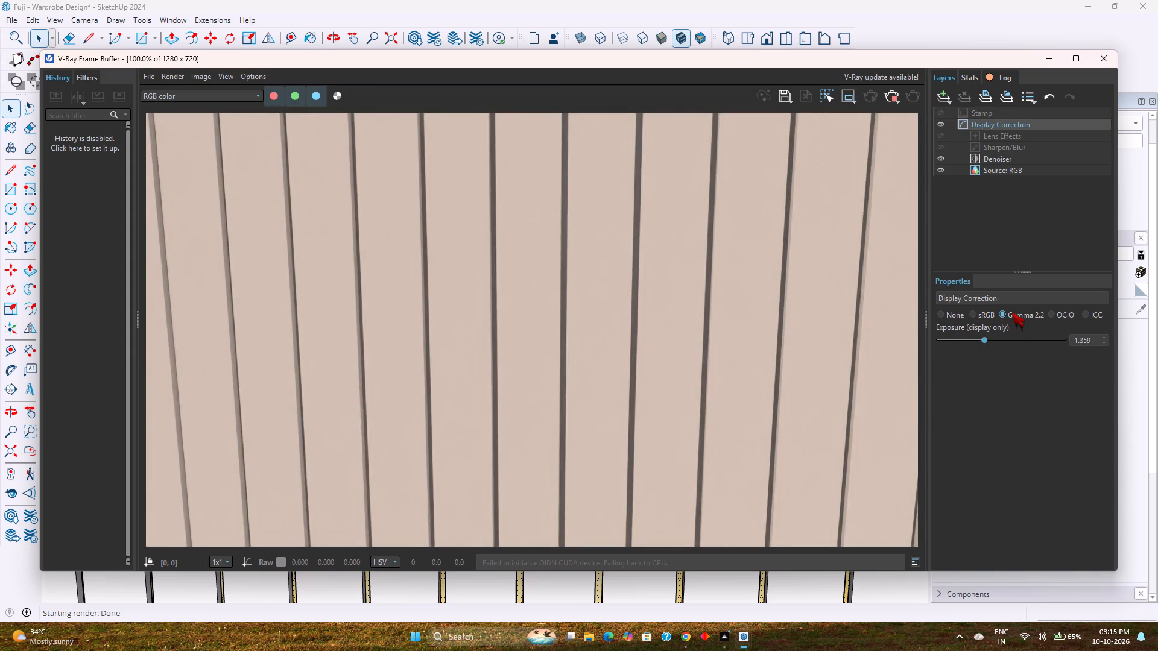
pyautogui.click(1053, 313)
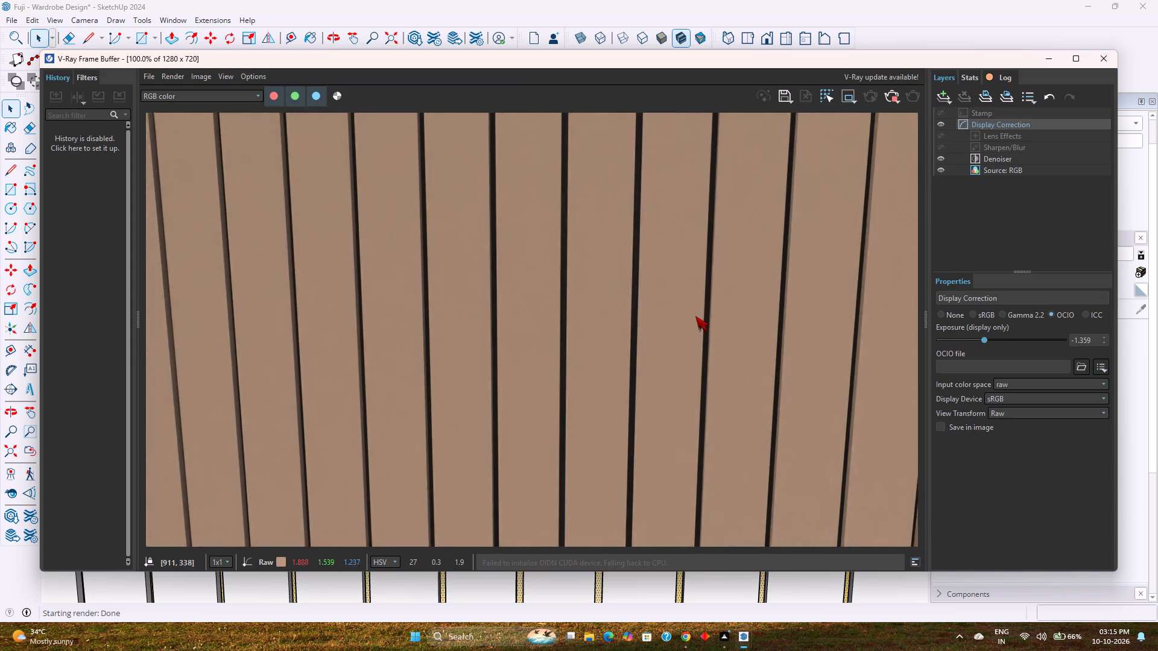
# Examine the rendered louvred panel from new angles, out to a wider view that includes the wardrobe and surrounding wall.
pyautogui.moveTo(450, 595); pyautogui.dragTo(498, 595, button='middle')
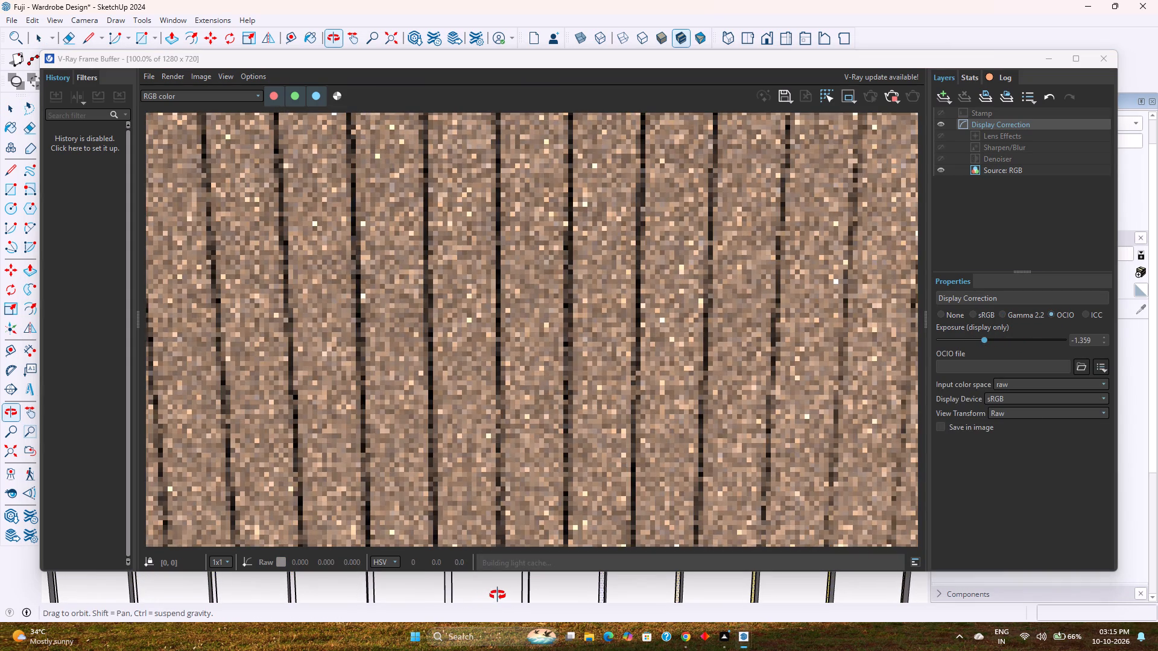
pyautogui.moveTo(498, 595); pyautogui.dragTo(501, 574, button='middle')
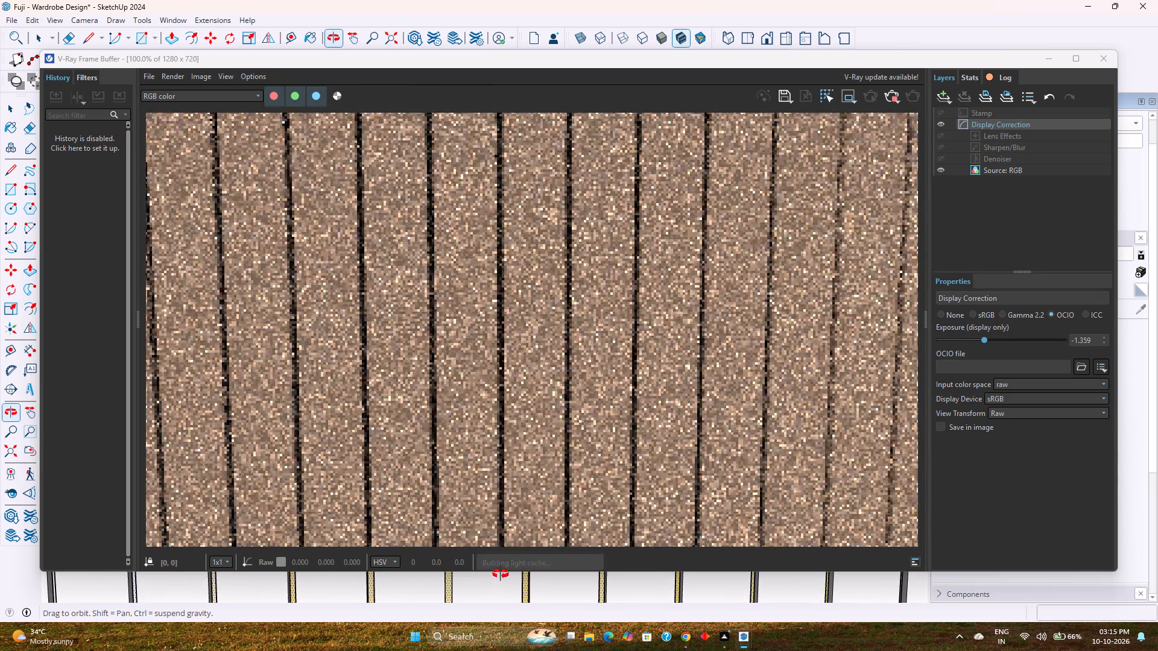
pyautogui.moveTo(501, 574); pyautogui.dragTo(501, 571, button='middle')
pyautogui.scroll(-3, 529, 422)
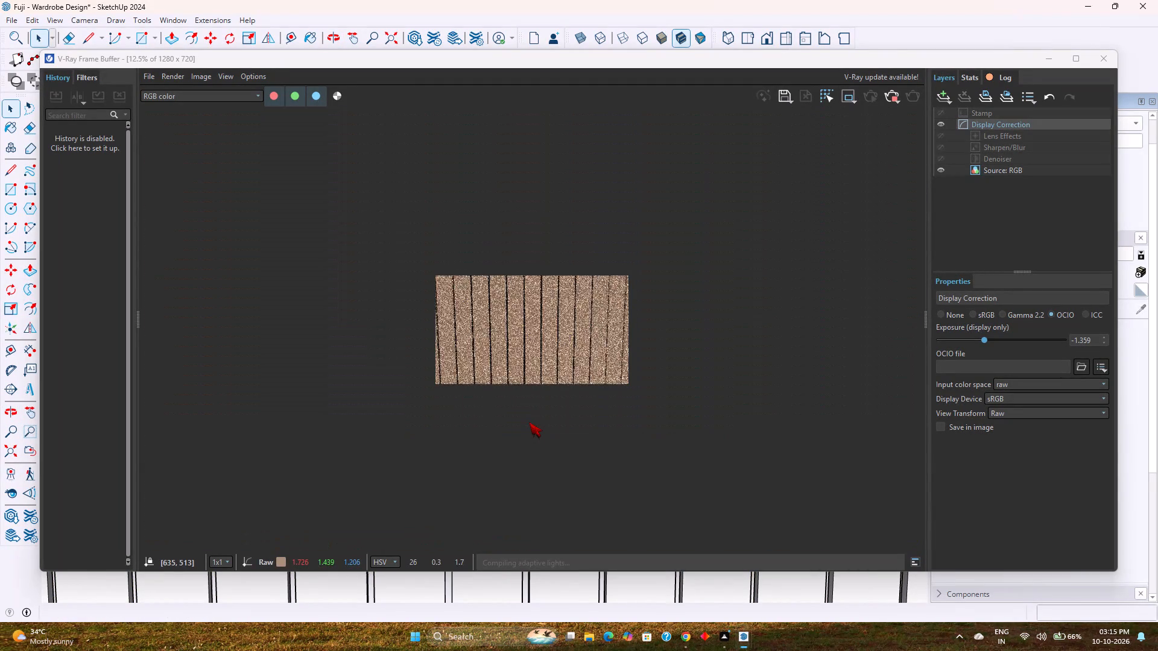
pyautogui.scroll(3, 571, 410)
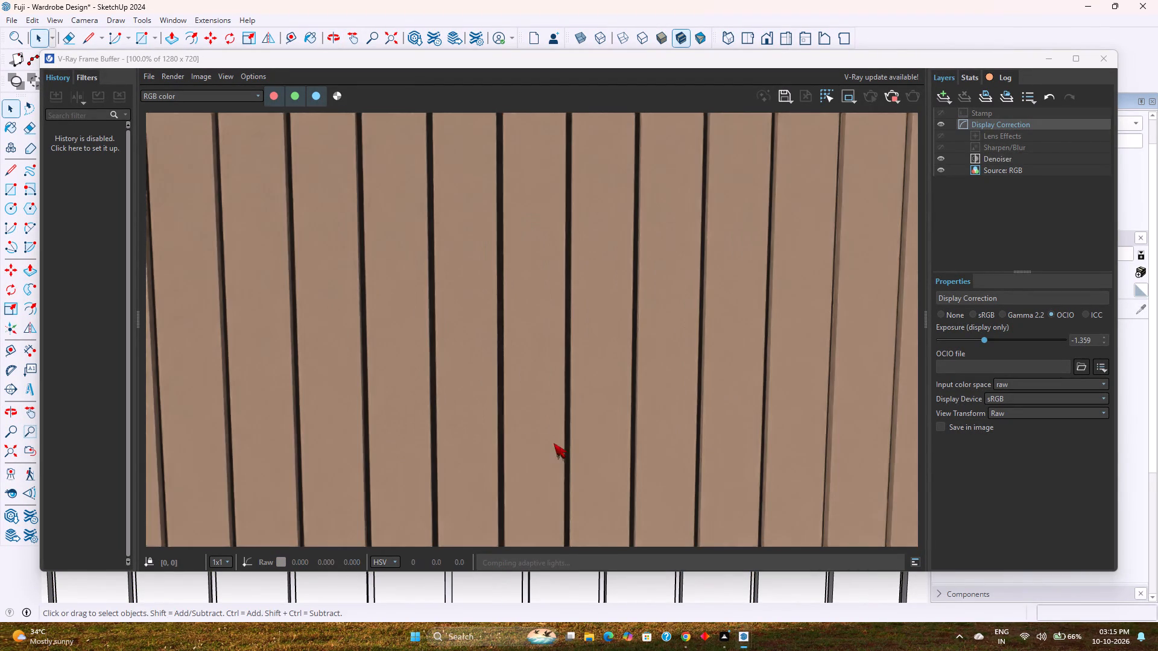
pyautogui.scroll(-6, 550, 596)
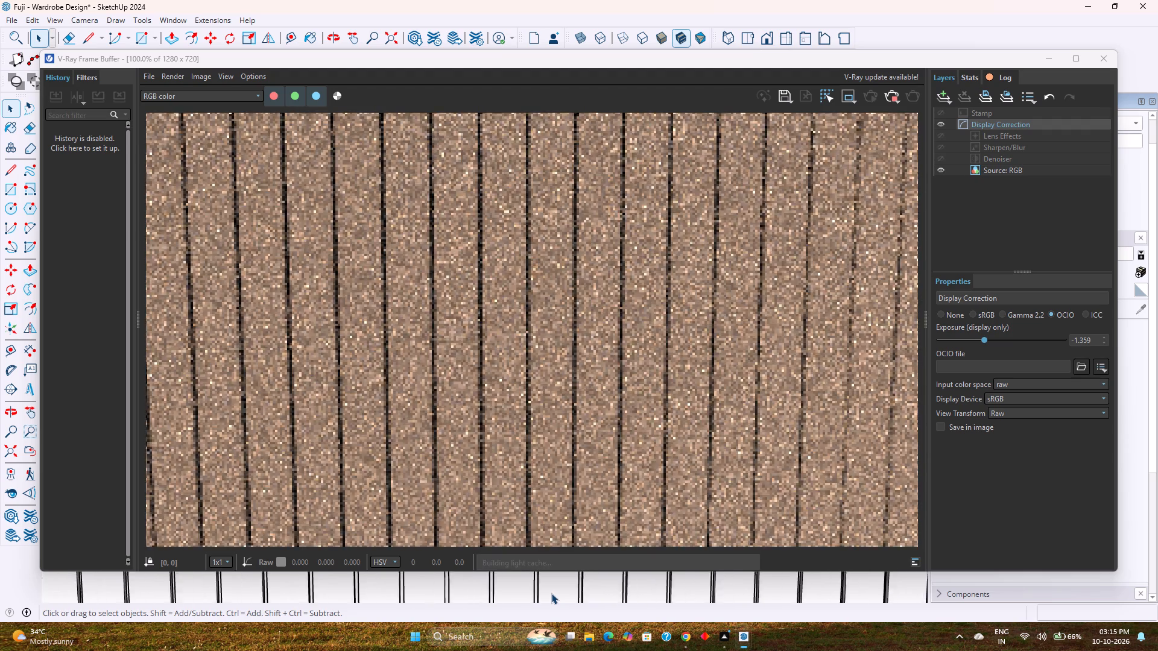
pyautogui.scroll(-7, 551, 593)
pyautogui.moveTo(552, 592); pyautogui.dragTo(548, 580, button='middle')
pyautogui.scroll(-2, 548, 580)
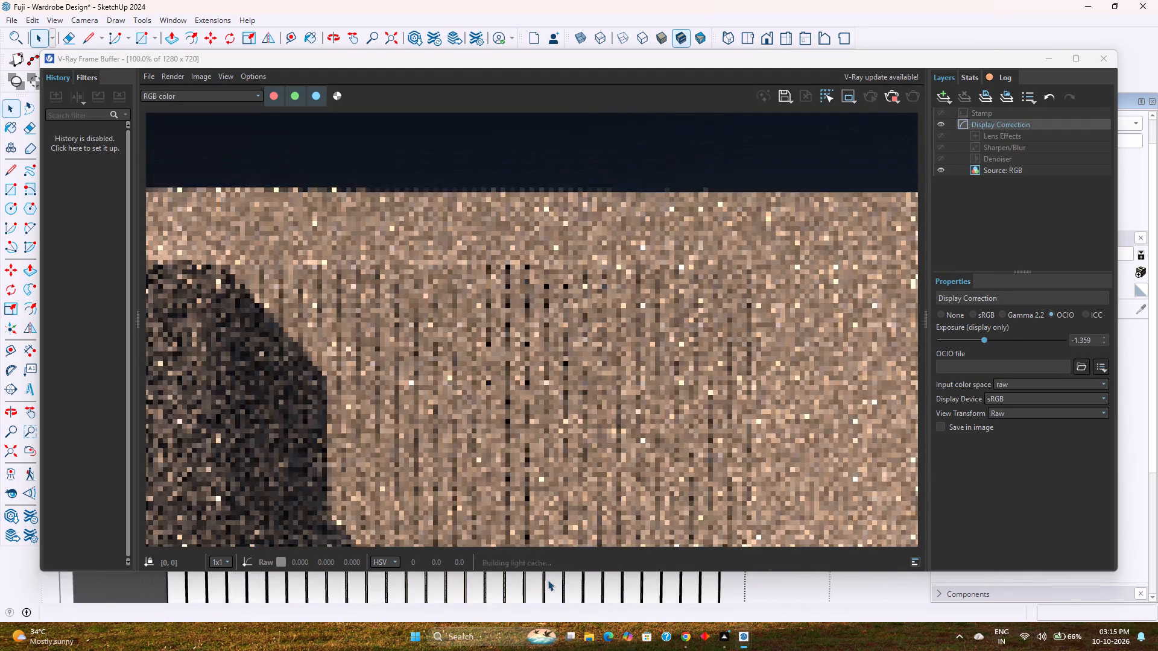
pyautogui.scroll(-1, 548, 580)
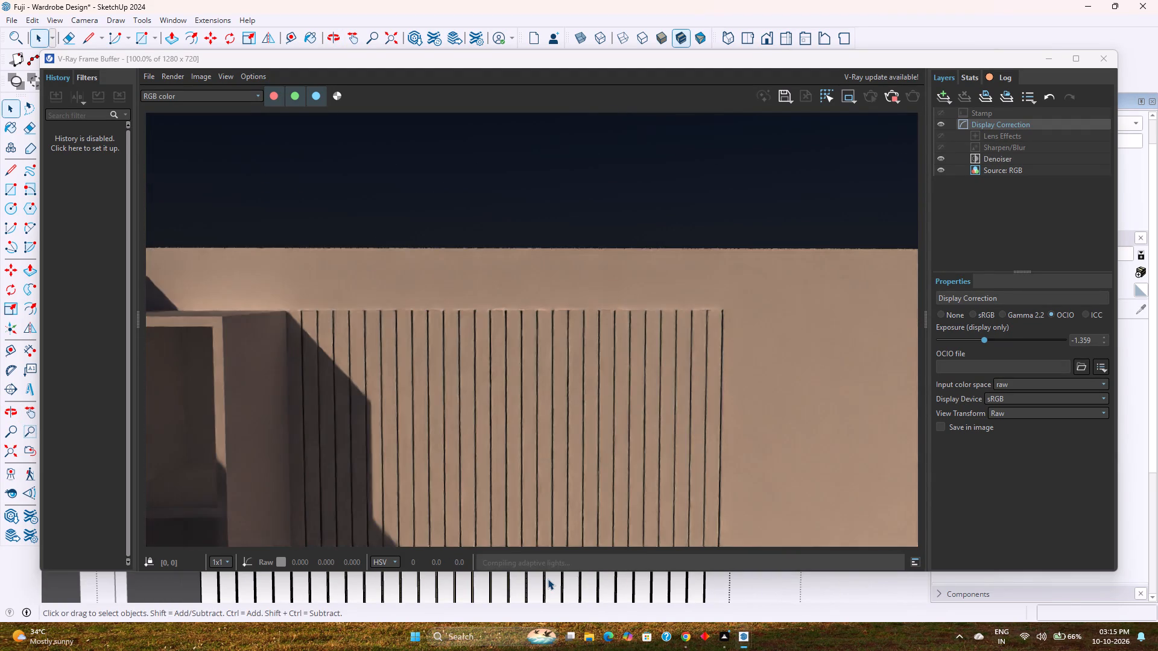
pyautogui.scroll(-2, 548, 579)
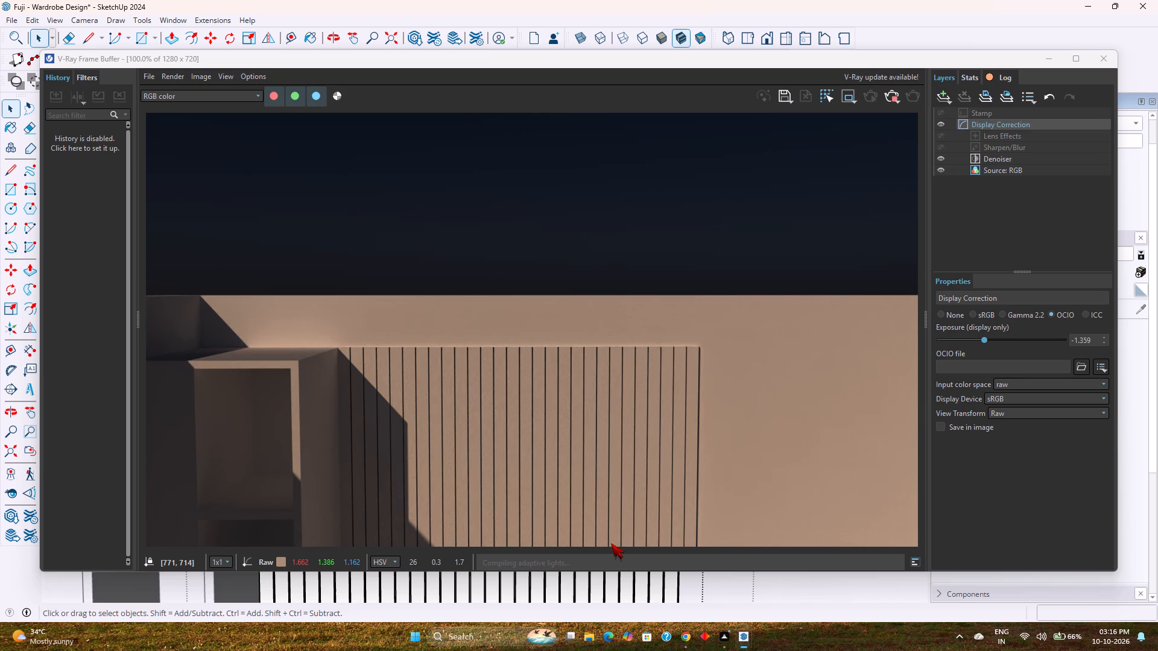
# Inspect the rendered gaps between the louvres and the panel's outer edge at close range, and close the render window.
pyautogui.scroll(-2, 586, 209)
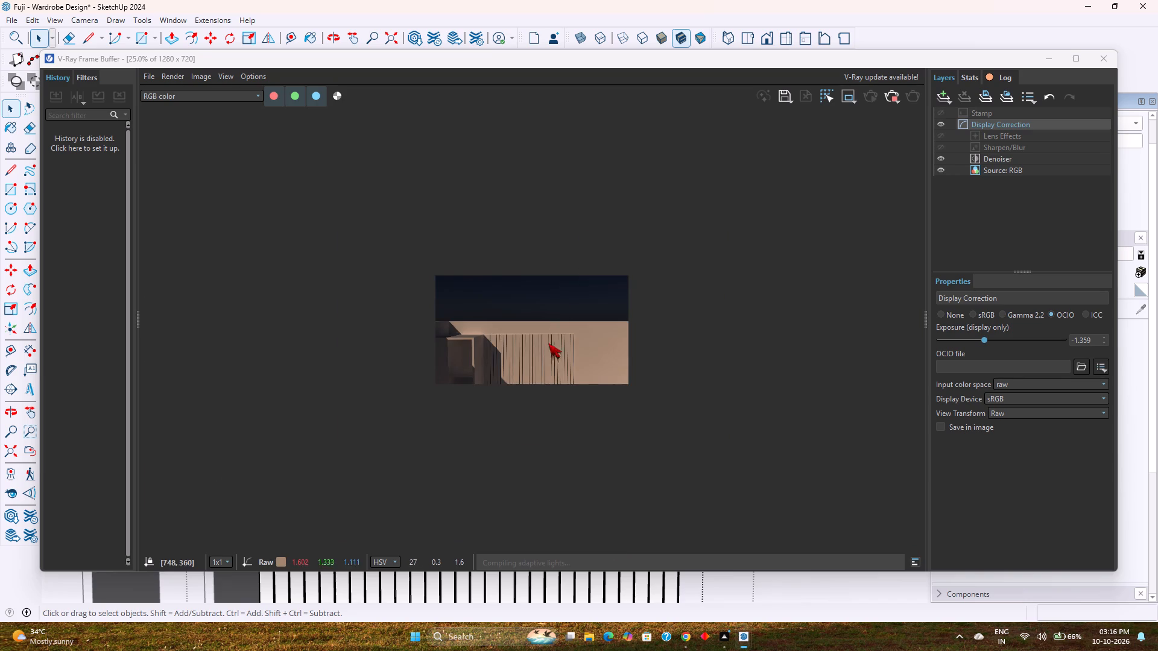
pyautogui.scroll(4, 549, 374)
pyautogui.scroll(2, 605, 369)
pyautogui.moveTo(605, 372); pyautogui.dragTo(498, 369, button='middle')
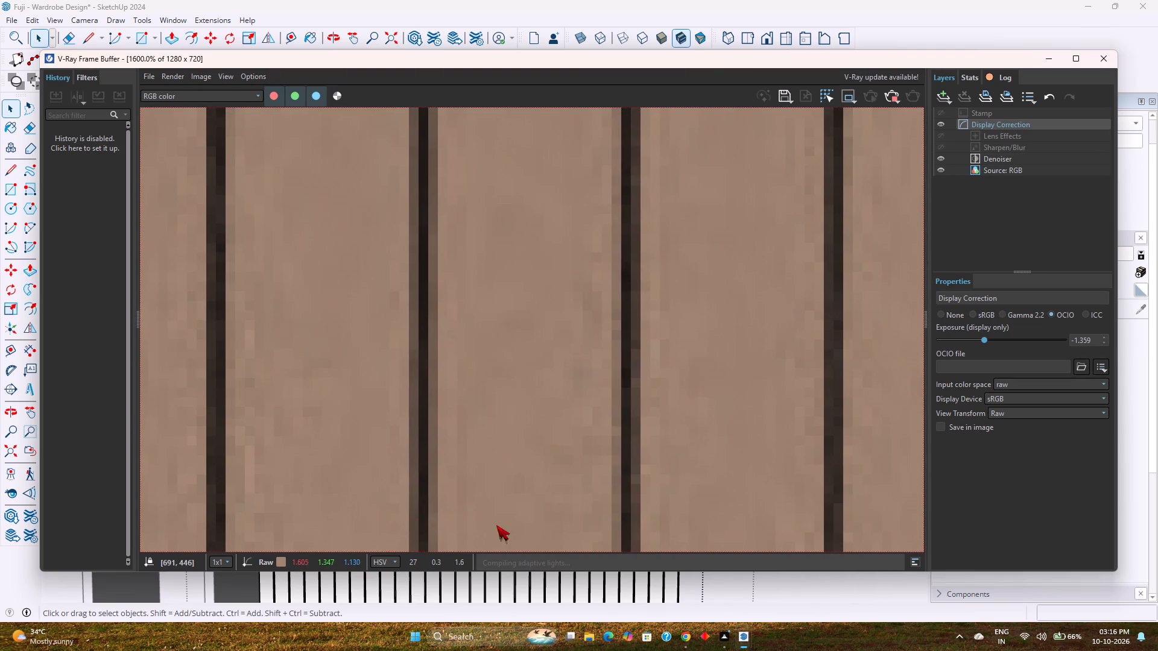
pyautogui.scroll(-2, 546, 484)
pyautogui.scroll(-1, 612, 596)
pyautogui.moveTo(612, 596); pyautogui.dragTo(505, 618, button='middle')
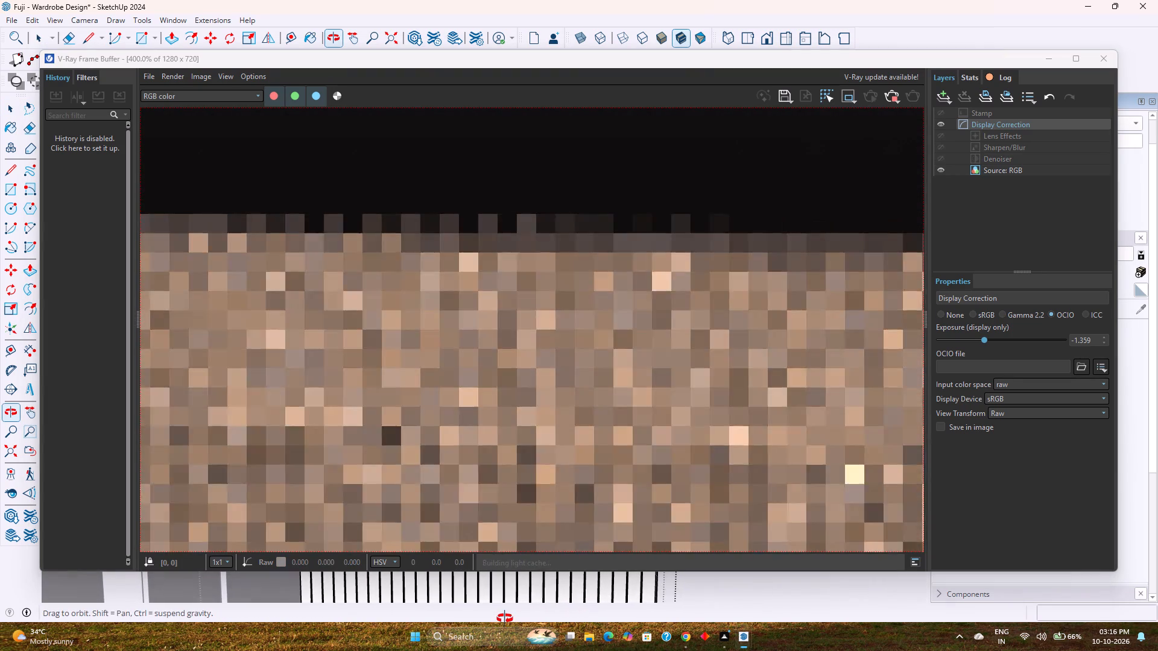
pyautogui.moveTo(505, 618); pyautogui.dragTo(504, 618, button='middle')
pyautogui.scroll(-2, 587, 425)
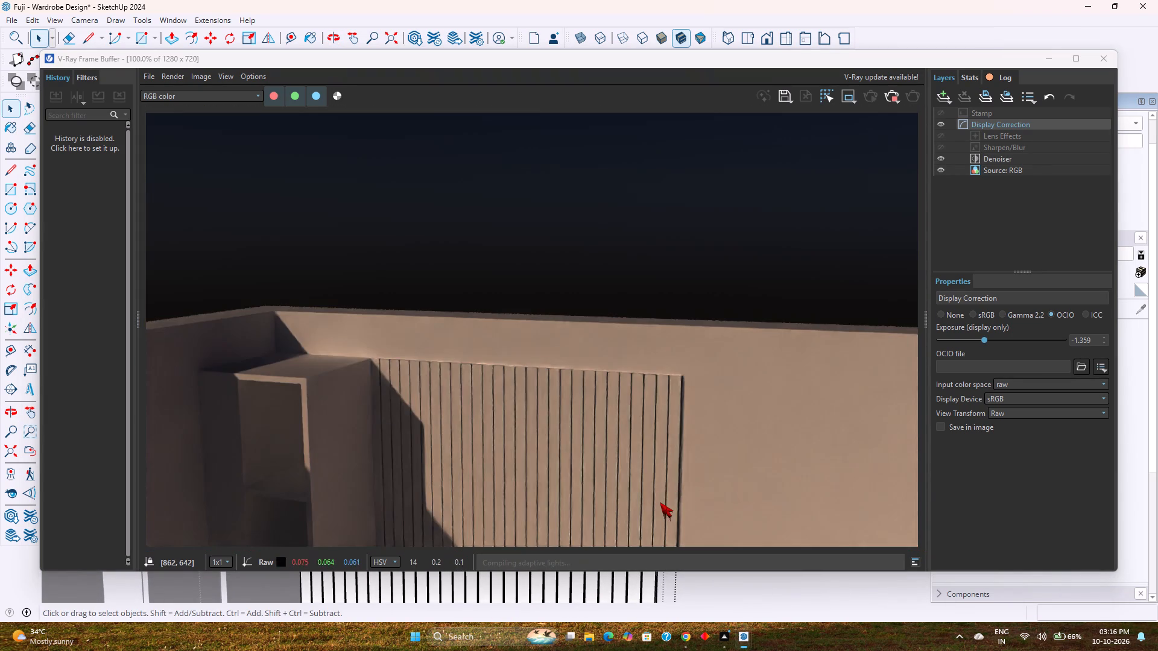
pyautogui.scroll(2, 660, 502)
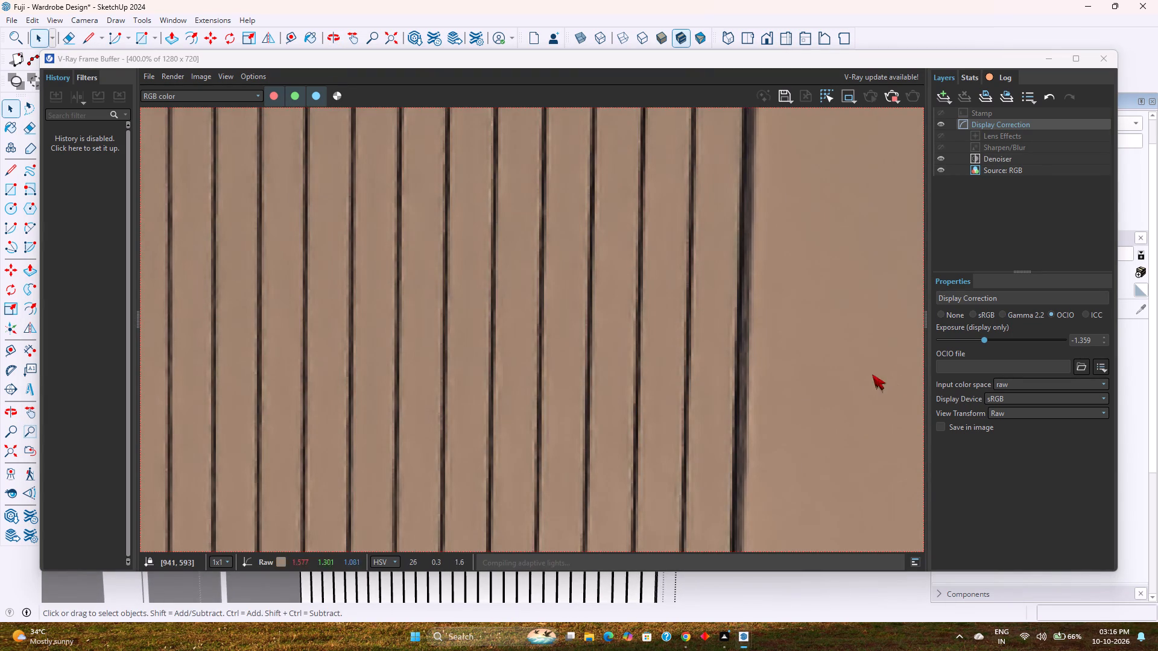
pyautogui.click(1097, 59)
# Examine the back panel's exposed strip beside the outermost louvre in the model from several angles.
pyautogui.scroll(3, 684, 400)
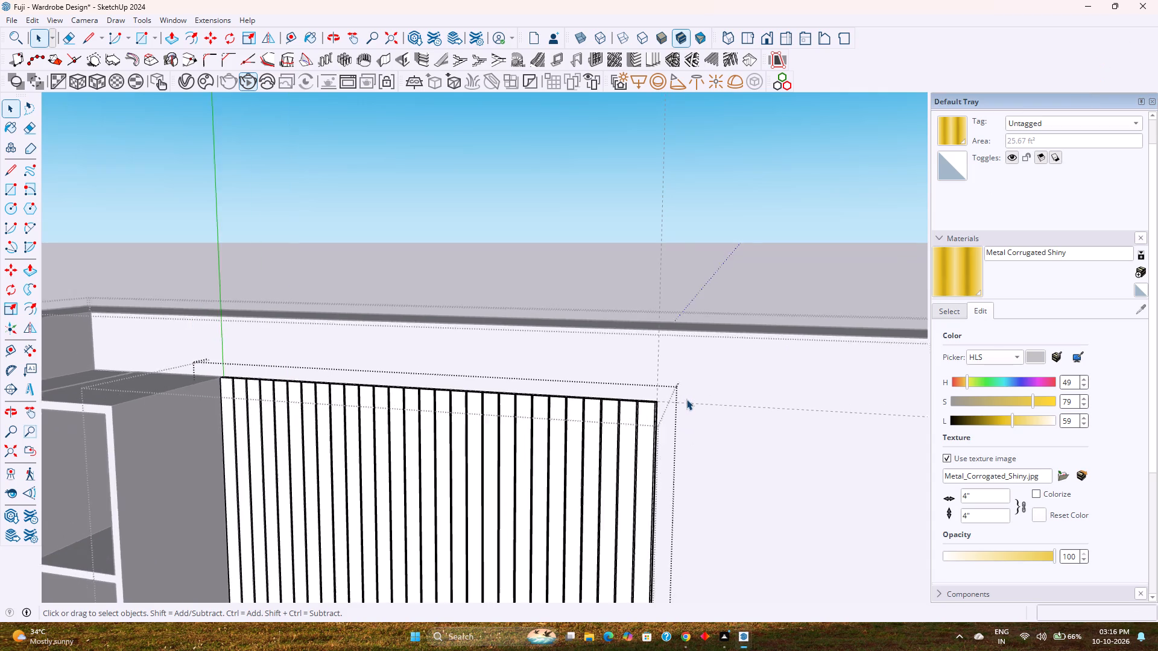
pyautogui.scroll(3, 686, 399)
pyautogui.scroll(20, 651, 404)
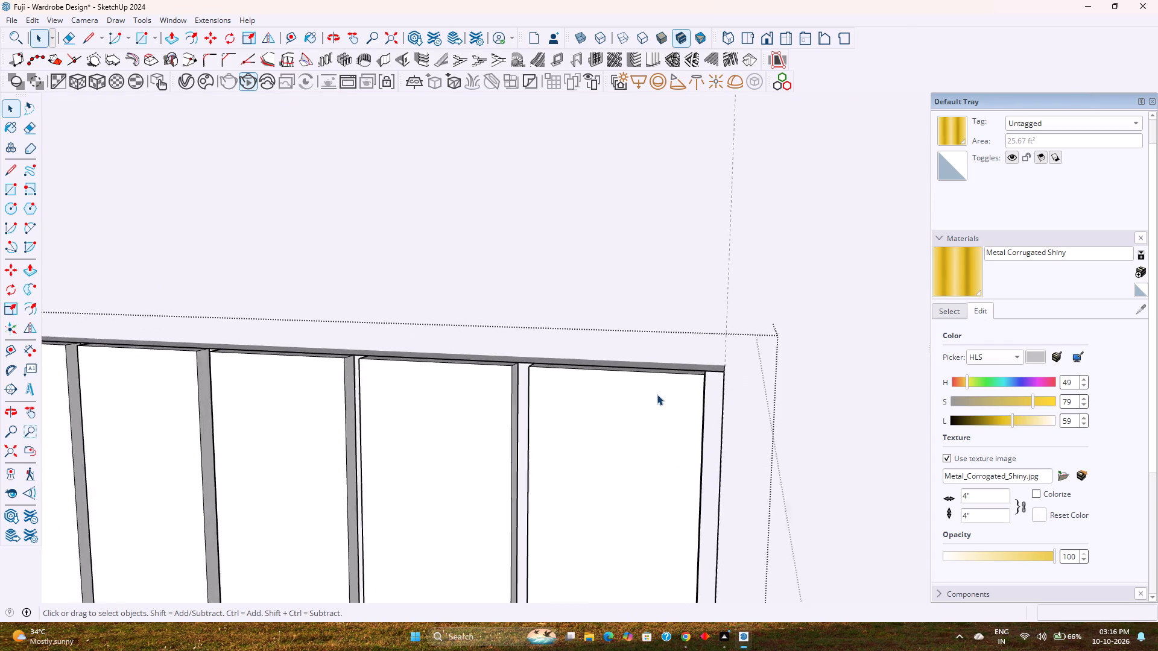
pyautogui.scroll(7, 657, 394)
pyautogui.moveTo(655, 391); pyautogui.dragTo(457, 486, button='middle')
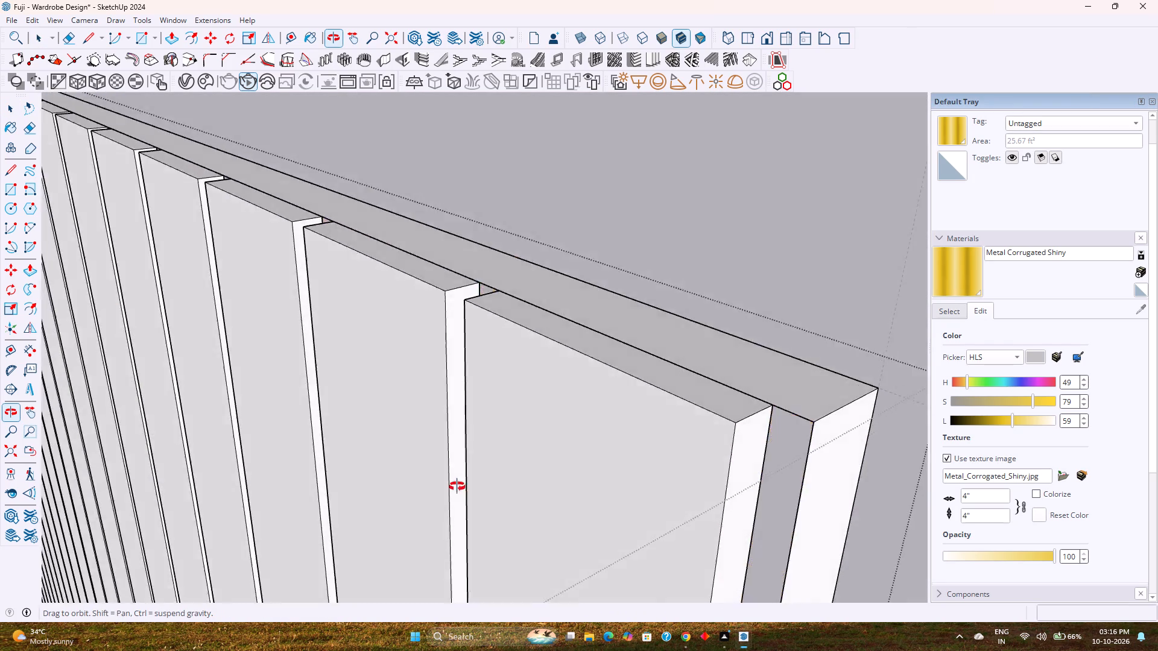
pyautogui.moveTo(457, 486); pyautogui.dragTo(541, 451, button='middle')
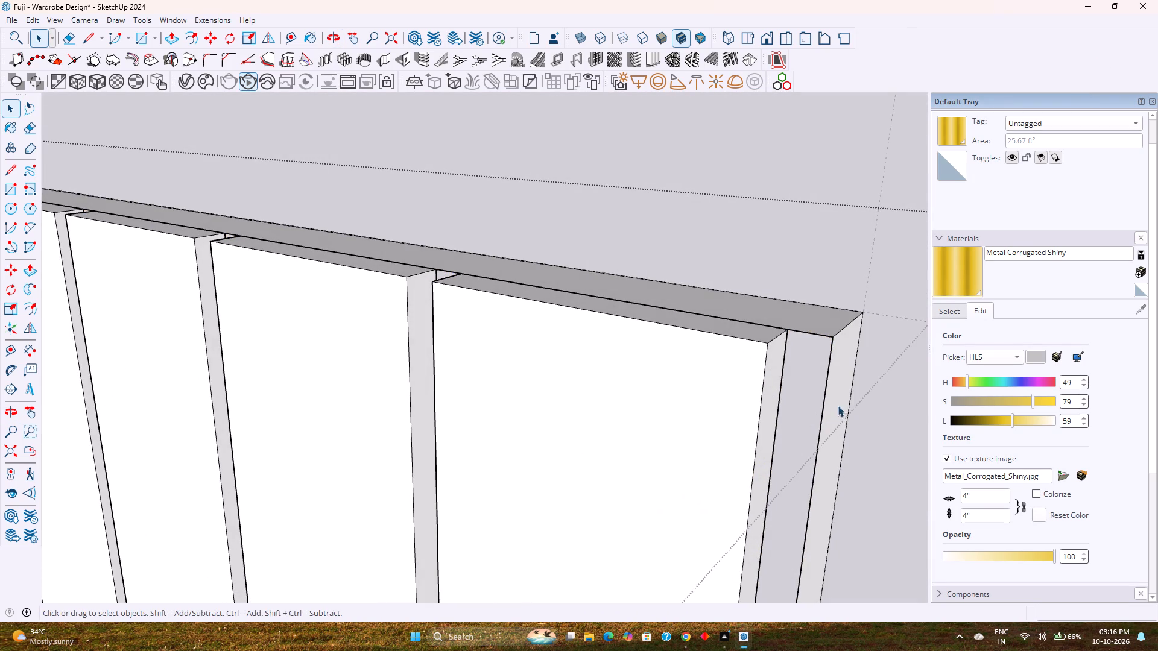
pyautogui.click(815, 383)
pyautogui.doubleClick(815, 383)
pyautogui.scroll(4, 815, 383)
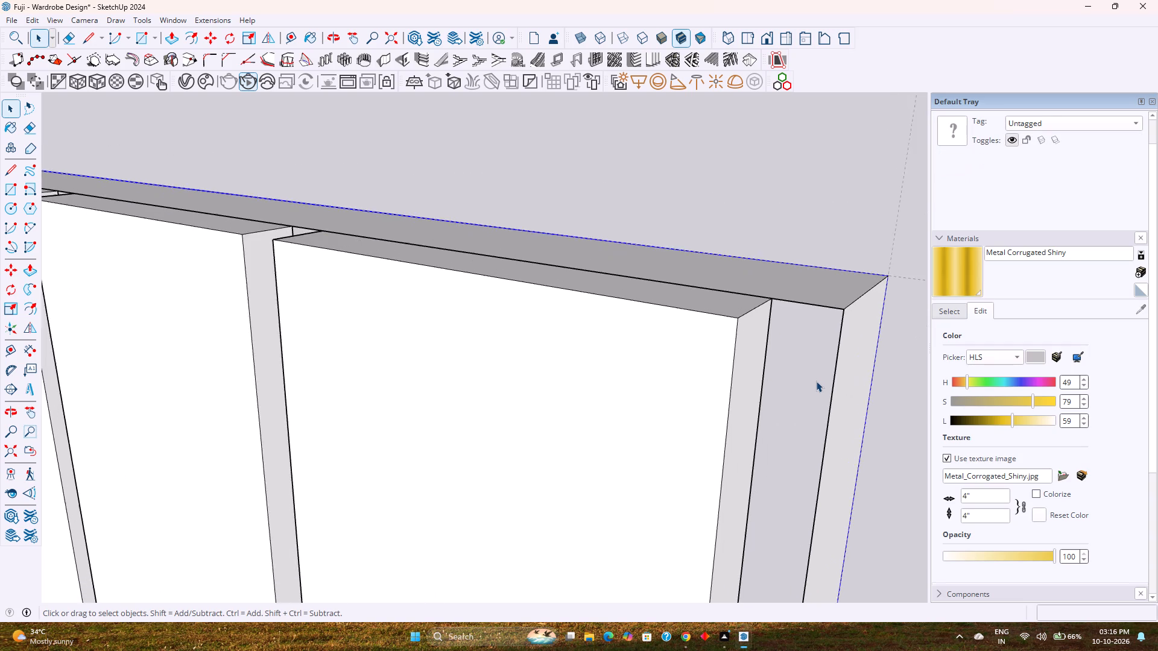
pyautogui.scroll(2, 816, 381)
pyautogui.moveTo(816, 381); pyautogui.dragTo(543, 353, button='middle')
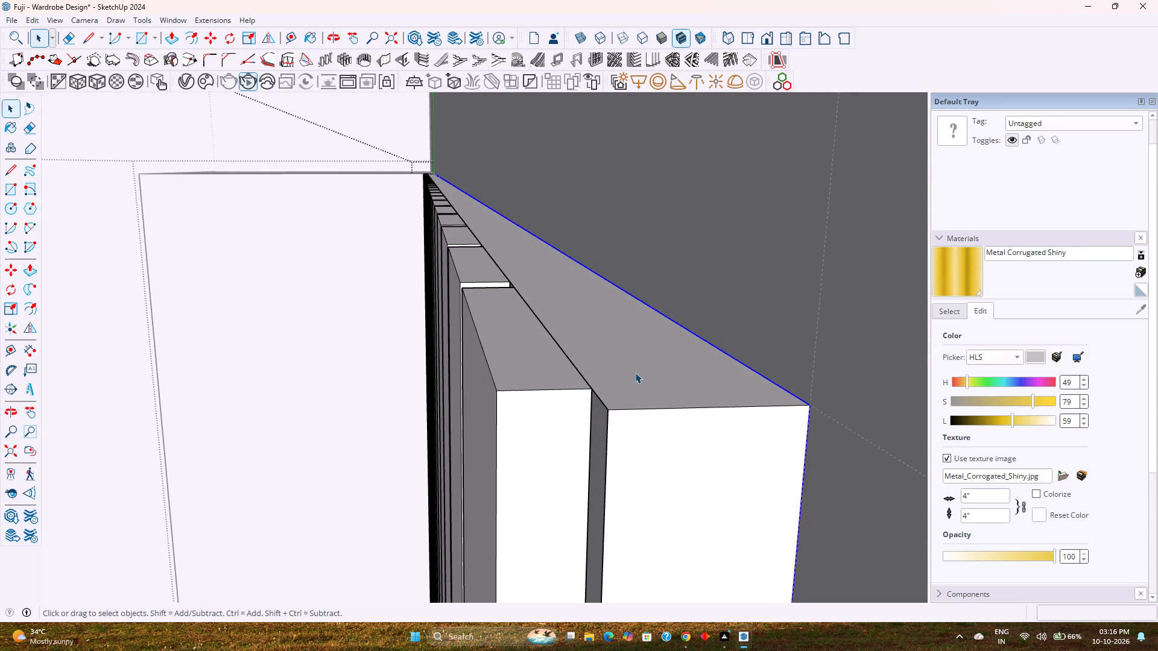
pyautogui.click(635, 373)
pyautogui.click(600, 451)
pyautogui.moveTo(600, 451); pyautogui.dragTo(657, 410, button='middle')
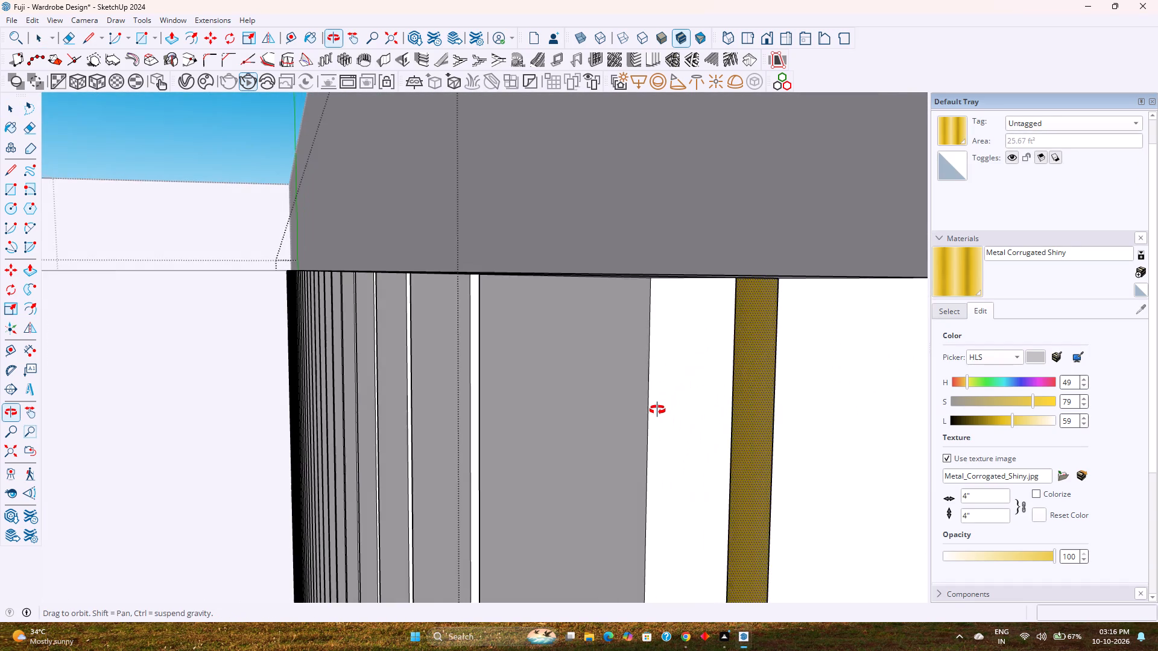
pyautogui.moveTo(657, 410); pyautogui.dragTo(656, 374, button='middle')
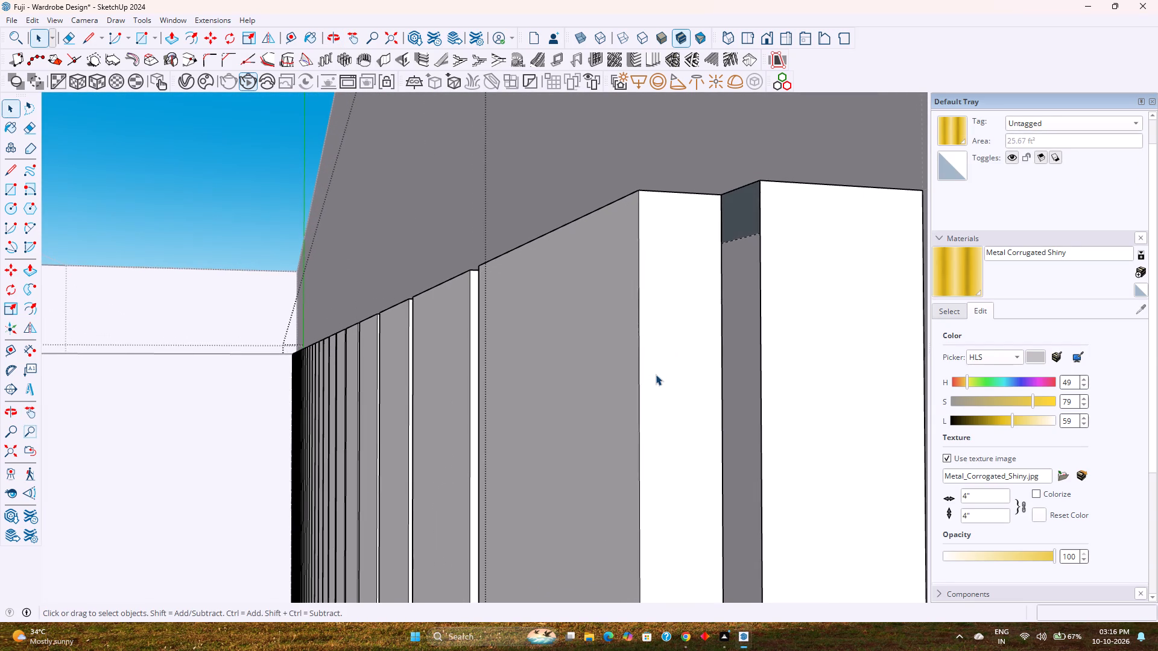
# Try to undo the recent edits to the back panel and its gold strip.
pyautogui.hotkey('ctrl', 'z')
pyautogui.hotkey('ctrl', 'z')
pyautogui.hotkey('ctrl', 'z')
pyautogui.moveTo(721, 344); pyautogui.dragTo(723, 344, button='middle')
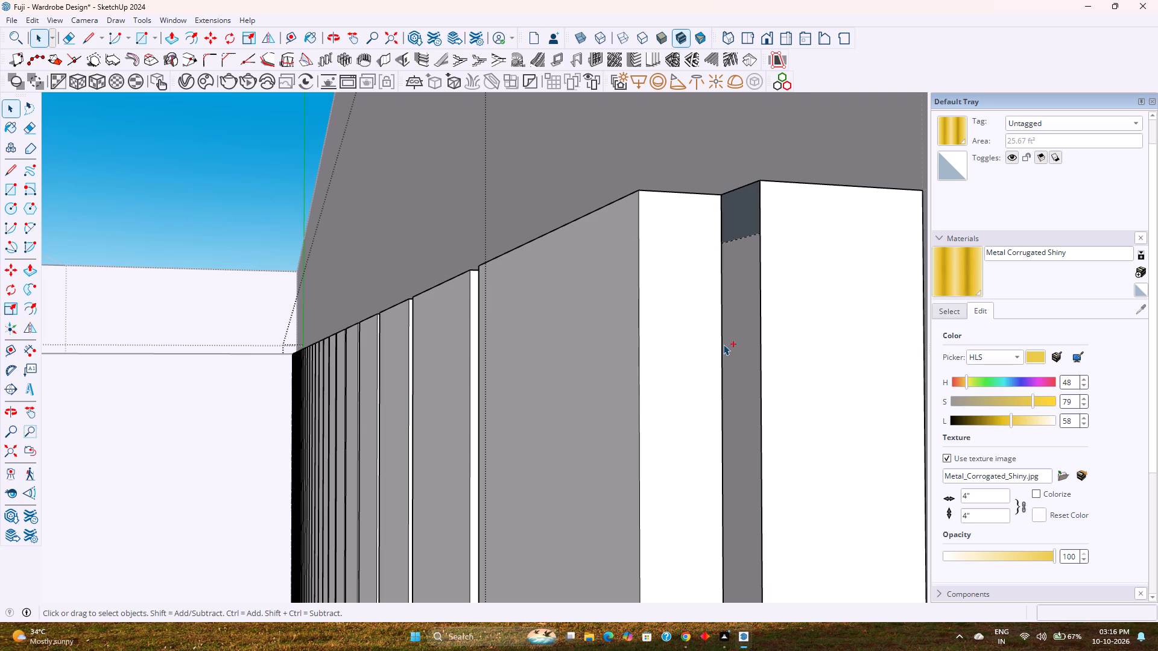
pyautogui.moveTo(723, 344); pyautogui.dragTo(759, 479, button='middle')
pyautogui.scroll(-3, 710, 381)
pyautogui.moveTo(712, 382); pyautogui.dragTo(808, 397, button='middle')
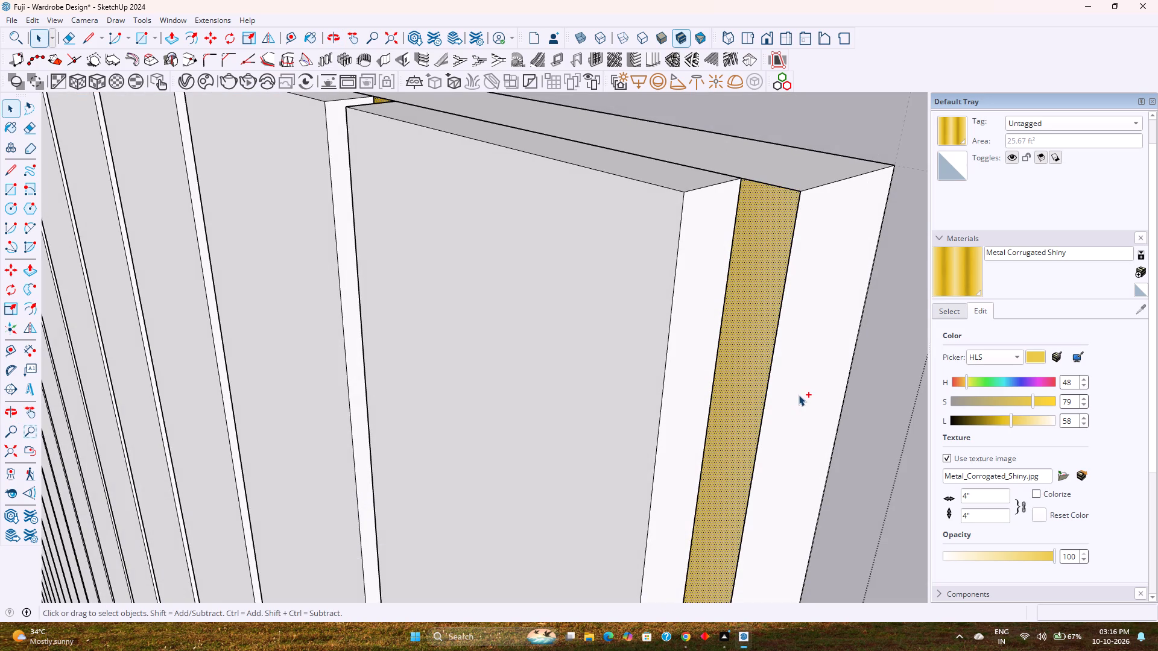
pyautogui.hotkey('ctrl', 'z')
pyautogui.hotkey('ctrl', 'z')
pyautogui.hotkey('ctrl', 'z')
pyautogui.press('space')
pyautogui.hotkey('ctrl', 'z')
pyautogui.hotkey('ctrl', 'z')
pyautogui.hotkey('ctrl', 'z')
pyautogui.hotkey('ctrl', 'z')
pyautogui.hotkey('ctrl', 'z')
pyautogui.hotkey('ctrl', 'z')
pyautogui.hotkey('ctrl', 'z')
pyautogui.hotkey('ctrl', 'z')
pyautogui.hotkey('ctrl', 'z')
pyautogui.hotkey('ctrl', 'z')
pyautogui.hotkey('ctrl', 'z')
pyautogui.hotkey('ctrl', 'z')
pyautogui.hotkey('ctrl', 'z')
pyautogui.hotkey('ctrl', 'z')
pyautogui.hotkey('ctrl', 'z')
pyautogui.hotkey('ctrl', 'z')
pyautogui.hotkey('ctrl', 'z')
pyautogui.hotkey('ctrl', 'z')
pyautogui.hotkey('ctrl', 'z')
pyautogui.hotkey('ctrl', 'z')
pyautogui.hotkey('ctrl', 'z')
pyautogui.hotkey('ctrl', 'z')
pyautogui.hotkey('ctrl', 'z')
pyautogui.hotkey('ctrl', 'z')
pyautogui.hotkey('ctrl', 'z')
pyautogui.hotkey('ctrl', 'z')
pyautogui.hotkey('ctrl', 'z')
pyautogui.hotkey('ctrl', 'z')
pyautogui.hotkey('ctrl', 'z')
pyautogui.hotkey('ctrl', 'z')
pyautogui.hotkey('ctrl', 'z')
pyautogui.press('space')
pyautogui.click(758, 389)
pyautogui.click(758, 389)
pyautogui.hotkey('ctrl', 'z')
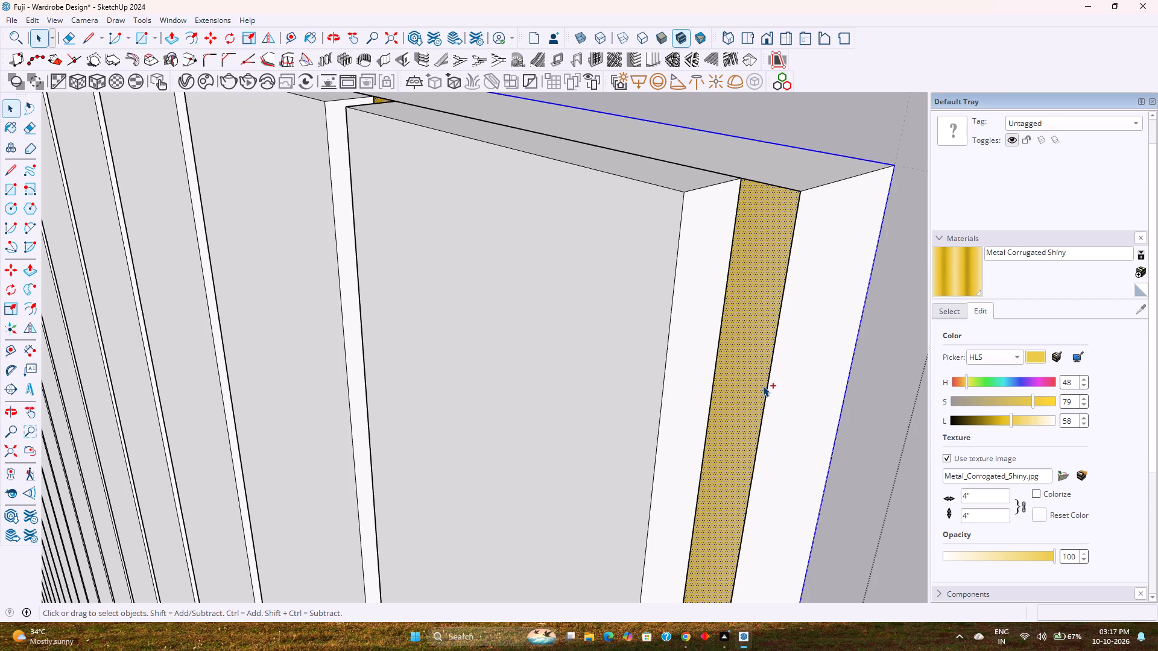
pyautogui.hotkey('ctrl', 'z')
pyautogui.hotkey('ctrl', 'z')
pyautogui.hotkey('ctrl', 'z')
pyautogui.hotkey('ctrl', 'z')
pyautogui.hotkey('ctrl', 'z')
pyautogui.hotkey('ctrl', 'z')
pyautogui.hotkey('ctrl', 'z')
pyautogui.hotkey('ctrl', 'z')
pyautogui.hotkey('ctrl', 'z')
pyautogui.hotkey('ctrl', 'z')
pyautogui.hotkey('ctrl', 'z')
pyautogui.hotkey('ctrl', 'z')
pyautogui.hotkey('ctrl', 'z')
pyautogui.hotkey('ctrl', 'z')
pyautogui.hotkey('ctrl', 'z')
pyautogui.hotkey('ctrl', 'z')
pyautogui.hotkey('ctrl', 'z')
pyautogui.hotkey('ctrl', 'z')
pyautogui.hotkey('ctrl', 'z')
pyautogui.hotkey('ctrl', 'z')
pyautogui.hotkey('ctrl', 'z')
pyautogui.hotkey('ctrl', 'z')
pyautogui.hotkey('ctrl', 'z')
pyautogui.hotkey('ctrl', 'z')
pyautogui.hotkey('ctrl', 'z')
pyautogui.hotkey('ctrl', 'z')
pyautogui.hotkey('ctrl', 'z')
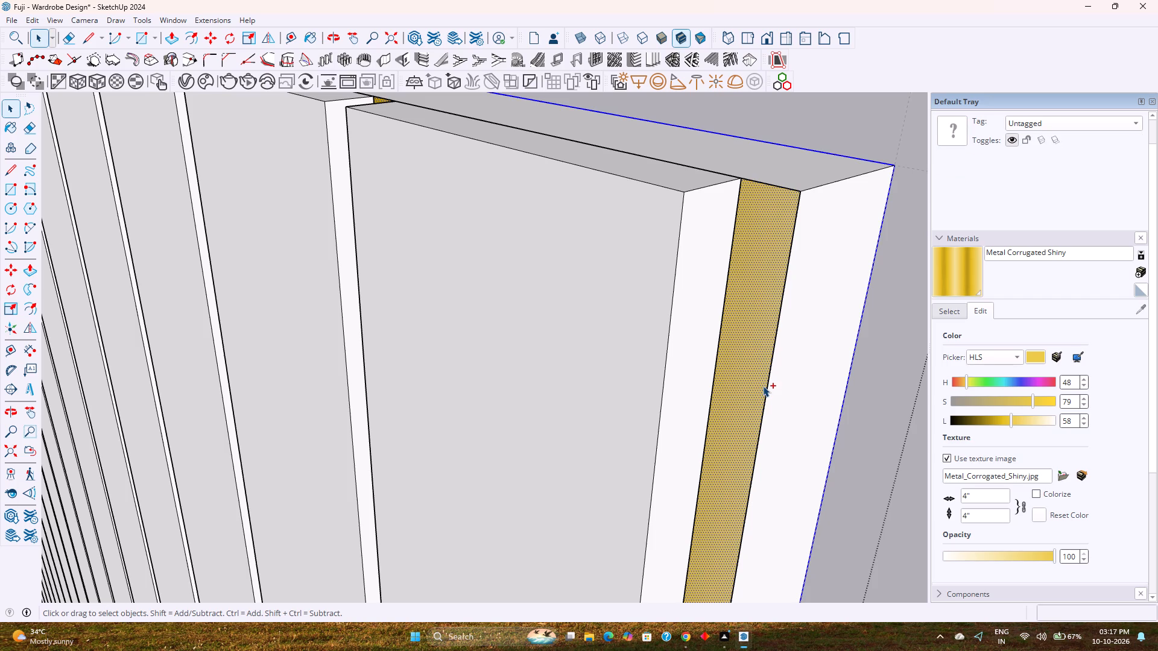
# Draw a vertical line about 5' 6" long down the outer edge of the exposed strip beside the outermost louvre.
pyautogui.doubleClick(763, 386)
pyautogui.moveTo(802, 388); pyautogui.dragTo(710, 436, button='middle')
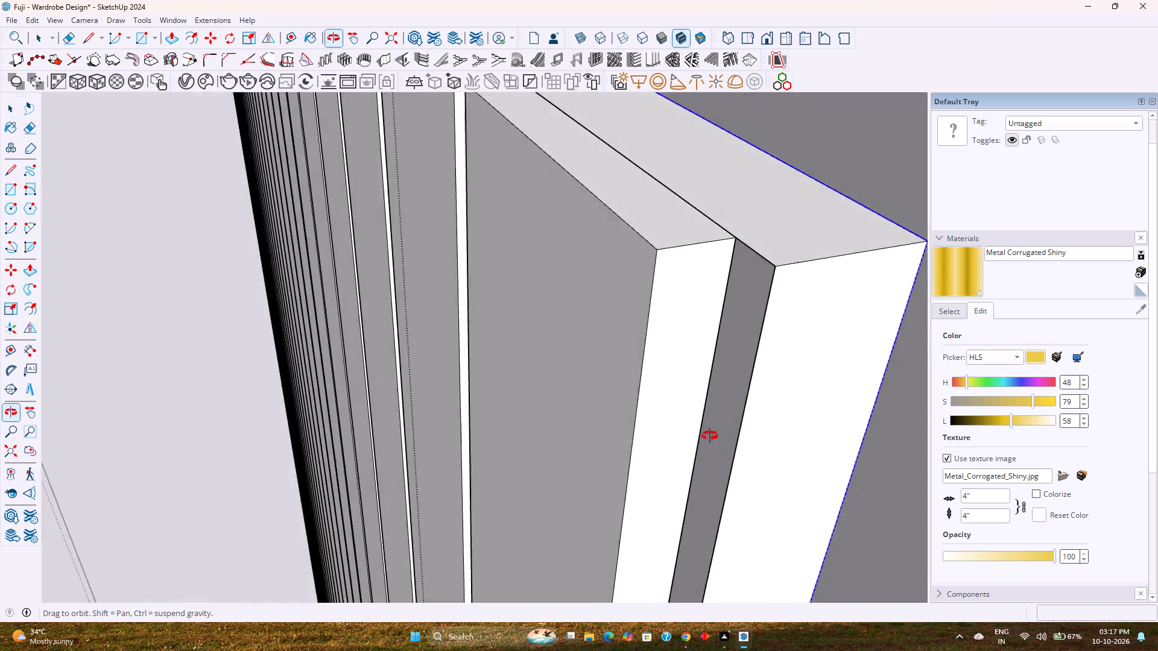
pyautogui.moveTo(710, 436); pyautogui.dragTo(839, 357, button='middle')
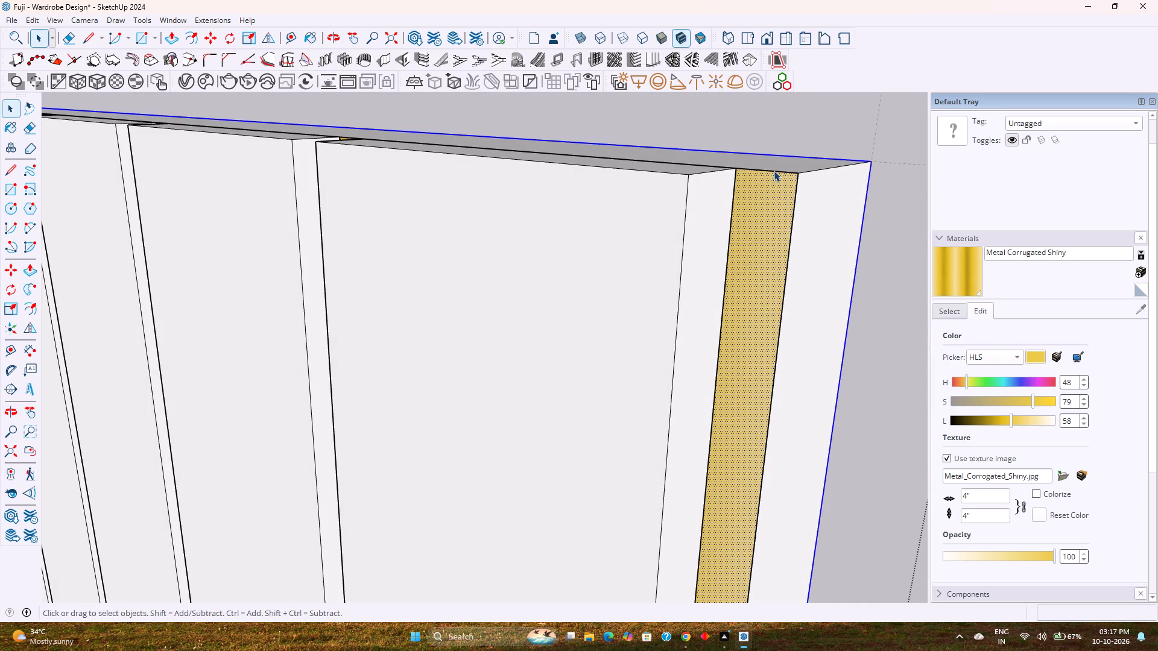
pyautogui.click(86, 40)
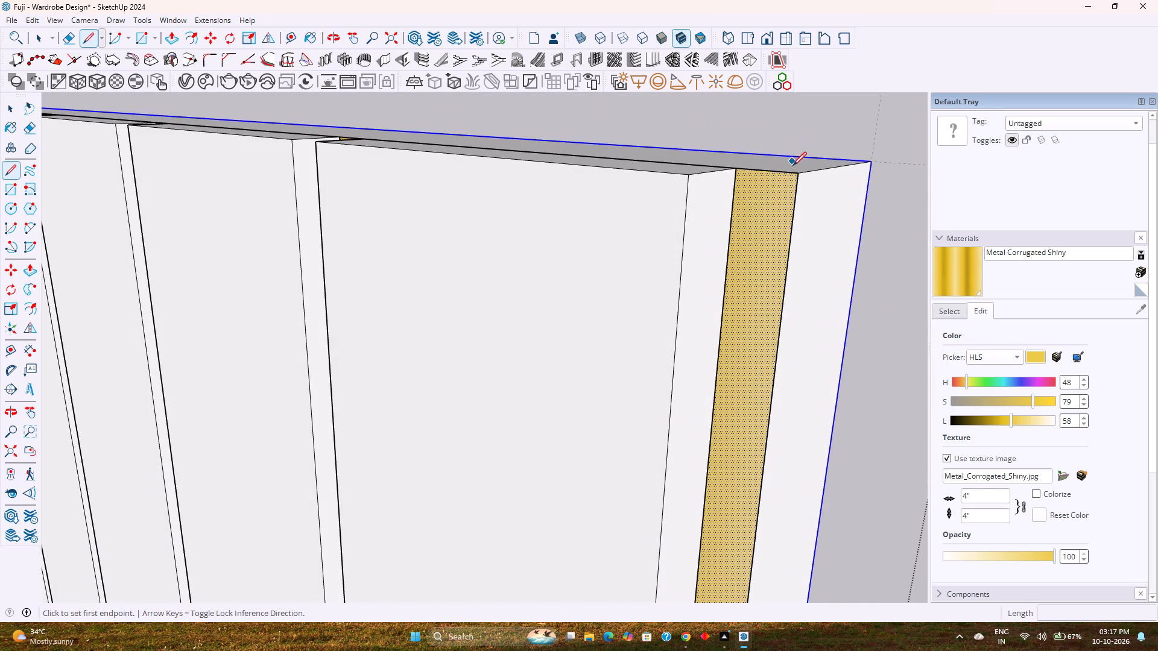
pyautogui.click(799, 171)
pyautogui.scroll(-5, 811, 309)
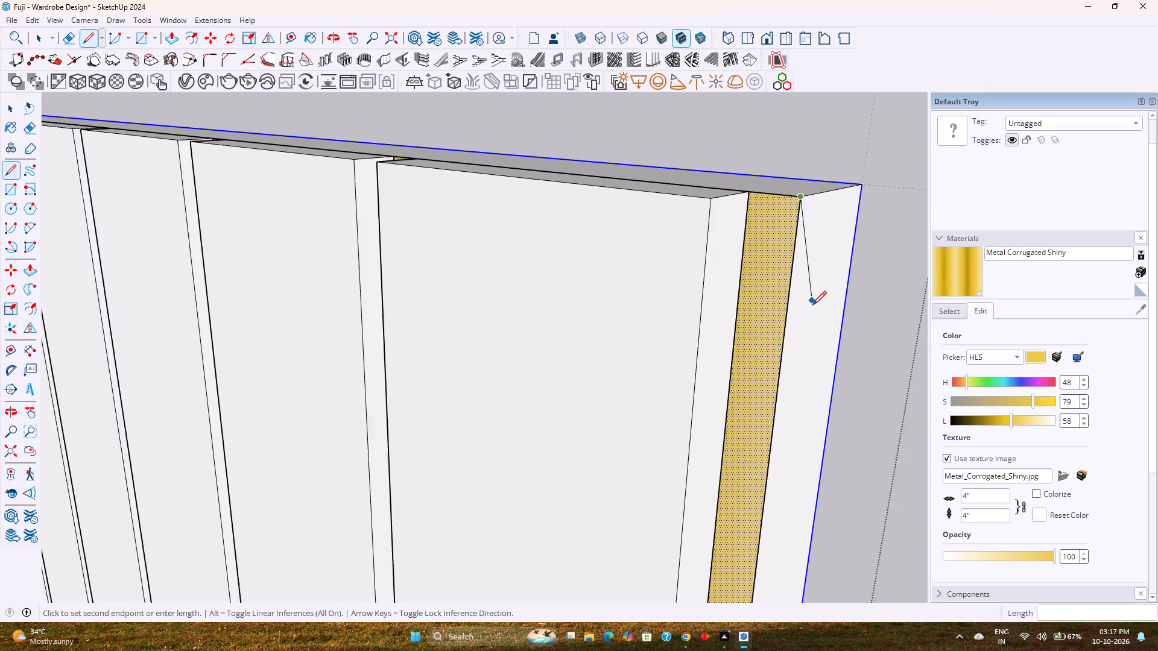
pyautogui.scroll(-9, 812, 305)
pyautogui.middleClick(801, 345)
pyautogui.scroll(-4, 801, 344)
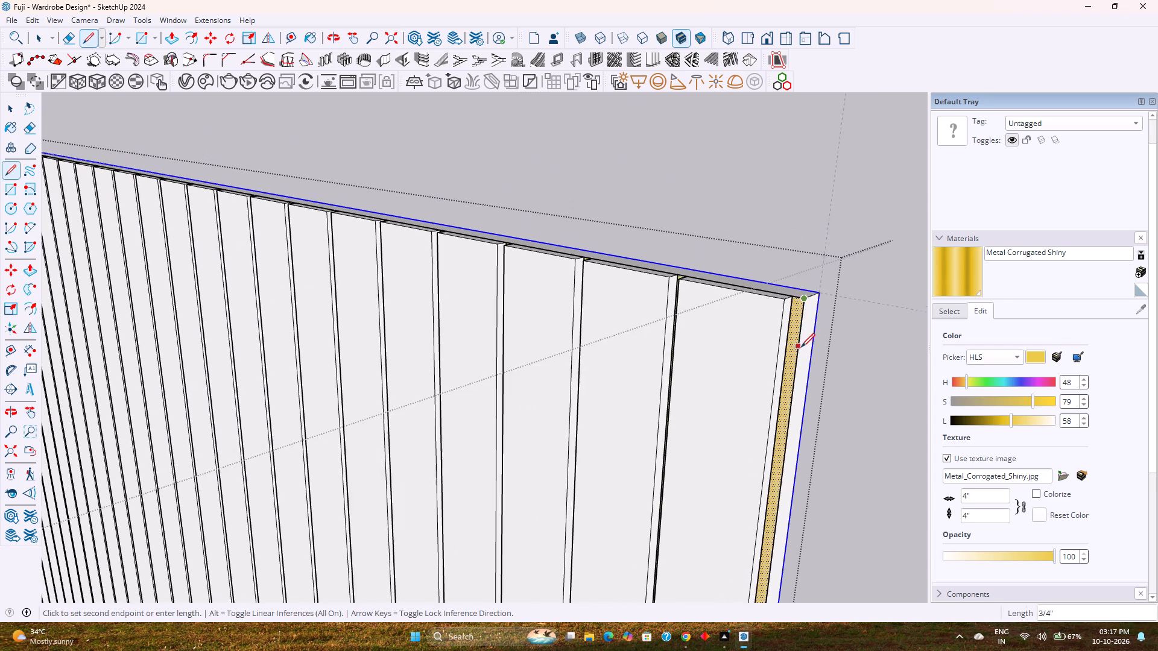
pyautogui.keyDown('shift'); pyautogui.moveTo(806, 382); pyautogui.dragTo(683, 183, button='middle'); pyautogui.keyUp('shift')
pyautogui.scroll(-11, 680, 181)
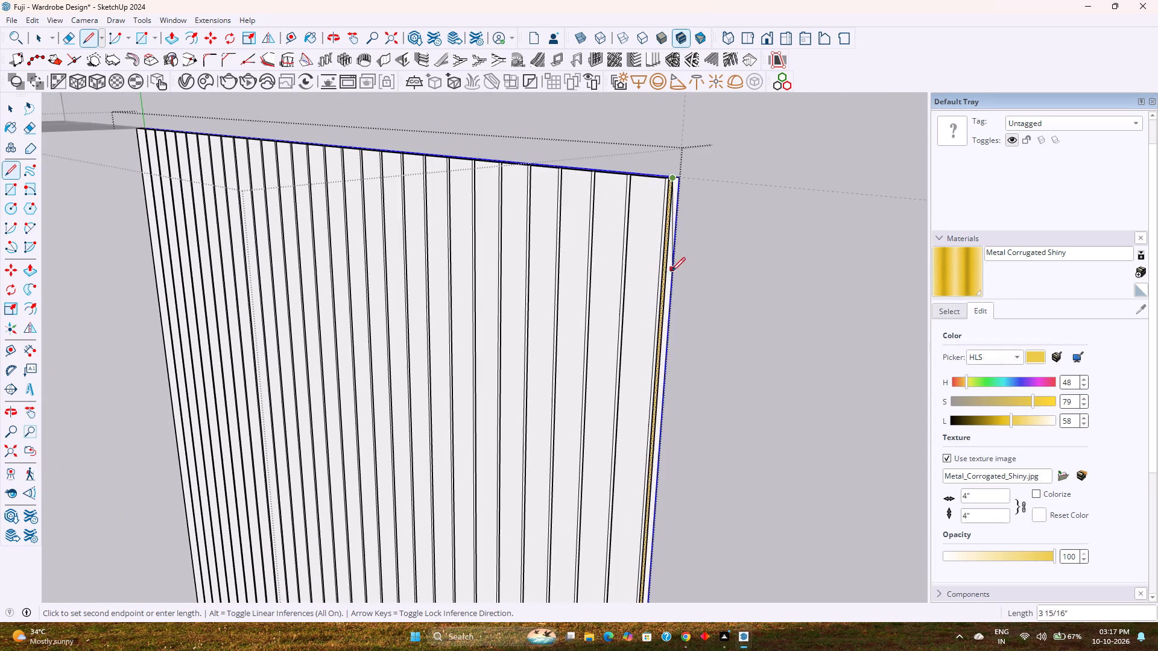
pyautogui.keyDown('shift'); pyautogui.moveTo(692, 383); pyautogui.dragTo(664, 171, button='middle'); pyautogui.keyUp('shift')
pyautogui.scroll(-8, 654, 286)
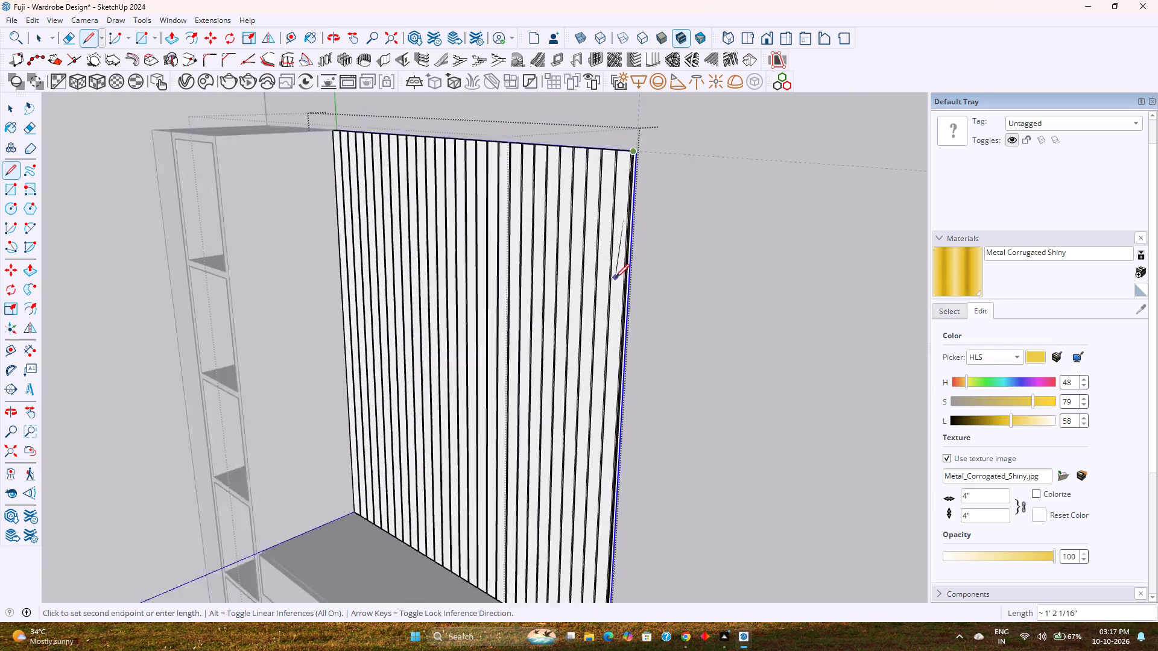
pyautogui.scroll(-4, 615, 278)
pyautogui.scroll(9, 610, 578)
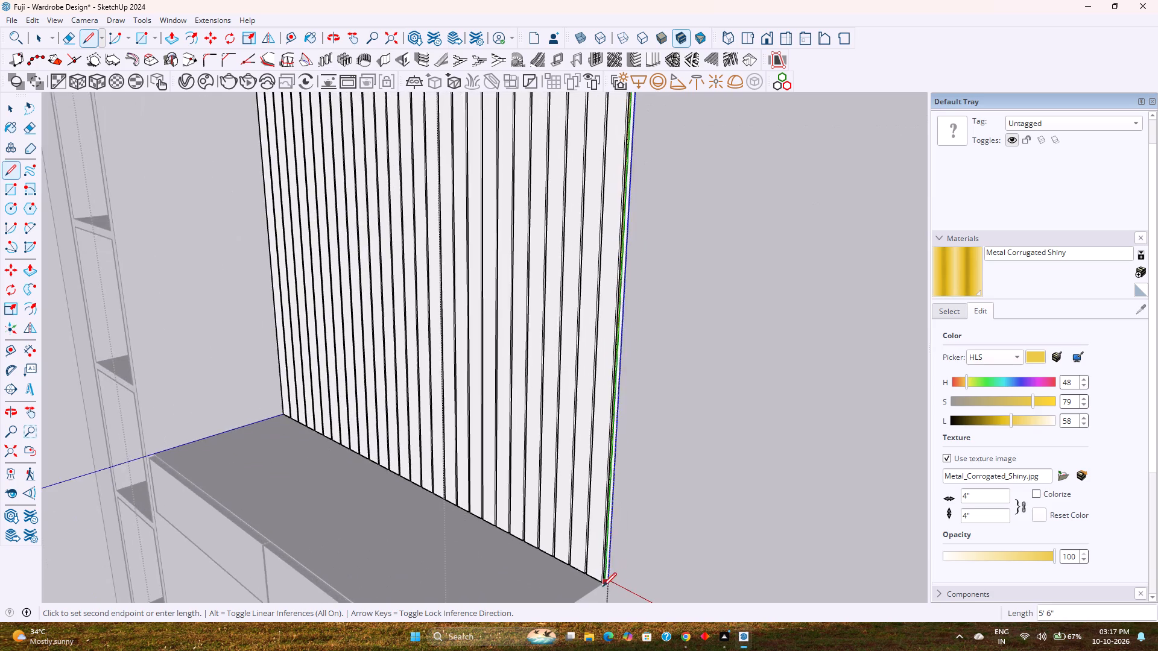
pyautogui.scroll(20, 603, 587)
pyautogui.scroll(6, 603, 587)
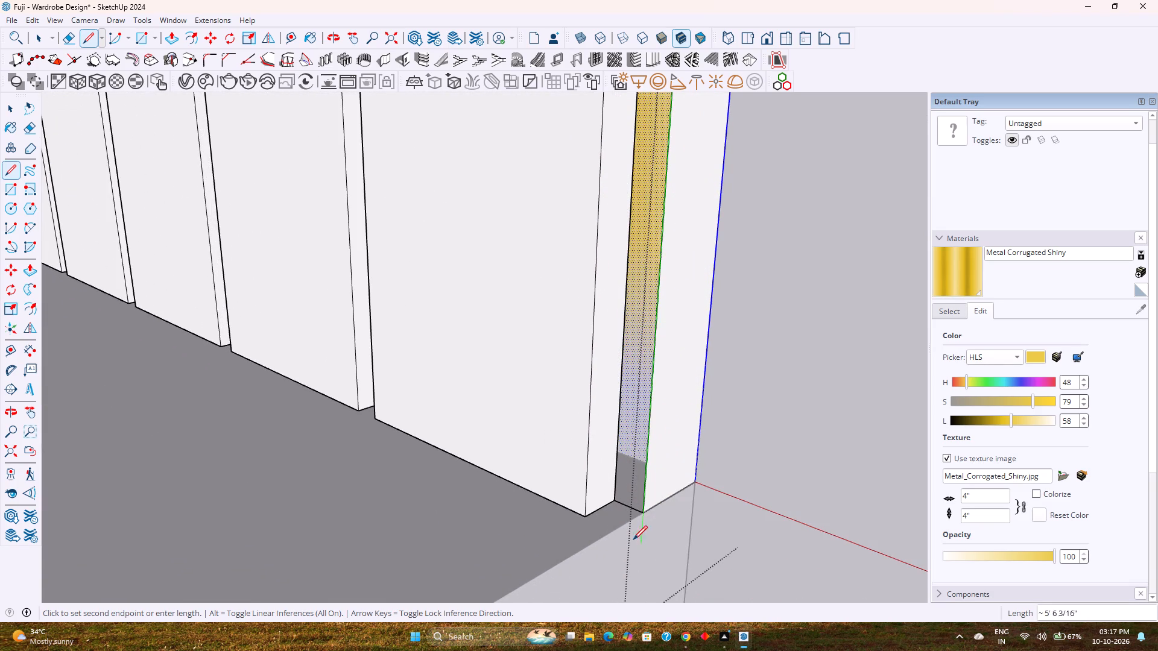
pyautogui.click(642, 516)
pyautogui.press('space')
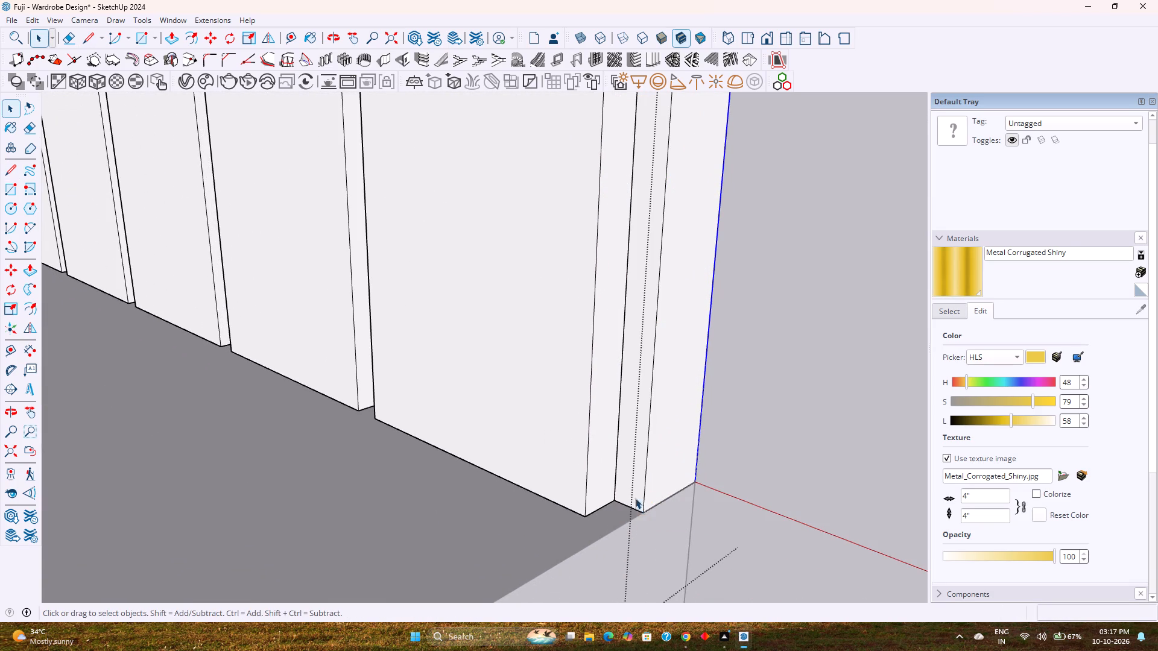
# Paint the exposed strip beside the outermost louvre with the Metal Corrugated Shiny material.
pyautogui.scroll(-8, 635, 493)
pyautogui.keyDown('shift'); pyautogui.scroll(-1, 624, 486); pyautogui.keyUp('shift')
pyautogui.keyDown('shift'); pyautogui.moveTo(624, 486); pyautogui.dragTo(606, 632, button='middle'); pyautogui.keyUp('shift')
pyautogui.scroll(-7, 617, 451)
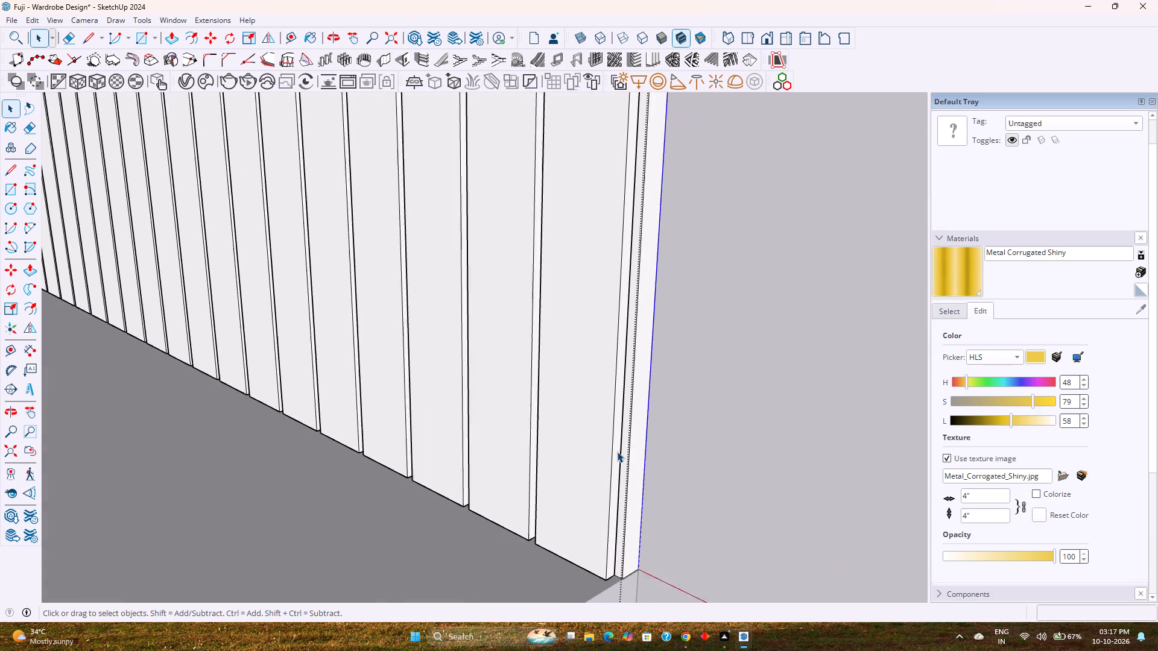
pyautogui.scroll(-2, 617, 451)
pyautogui.click(952, 265)
pyautogui.scroll(1, 654, 277)
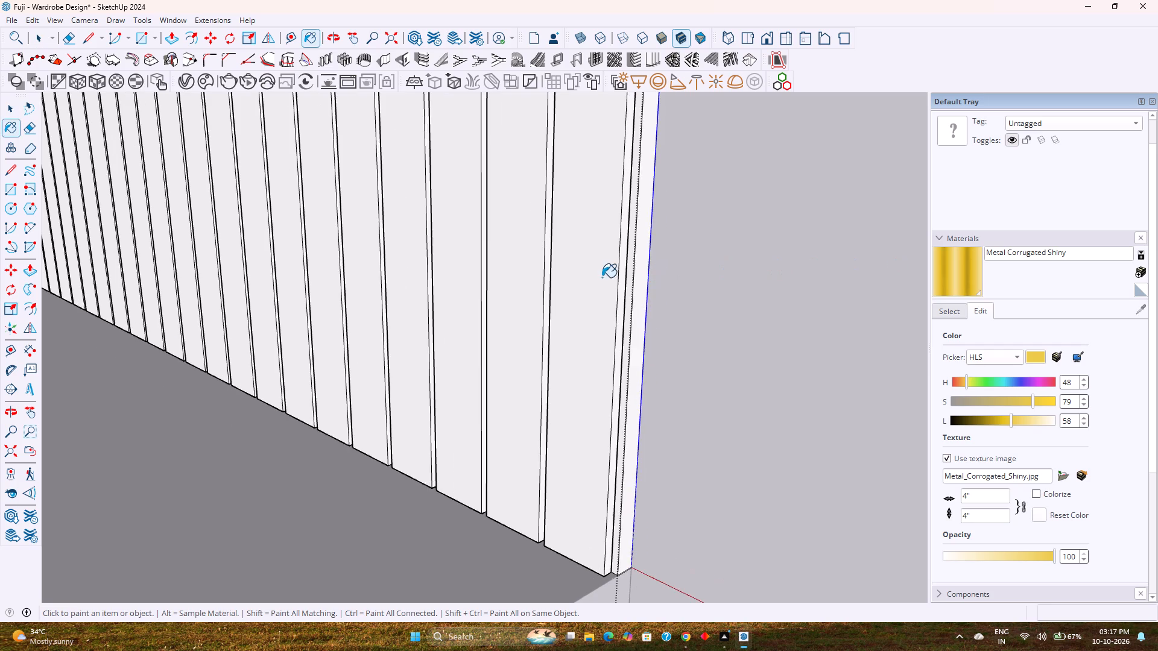
pyautogui.scroll(11, 602, 277)
pyautogui.click(664, 269)
pyautogui.moveTo(521, 291); pyautogui.dragTo(664, 290, button='middle')
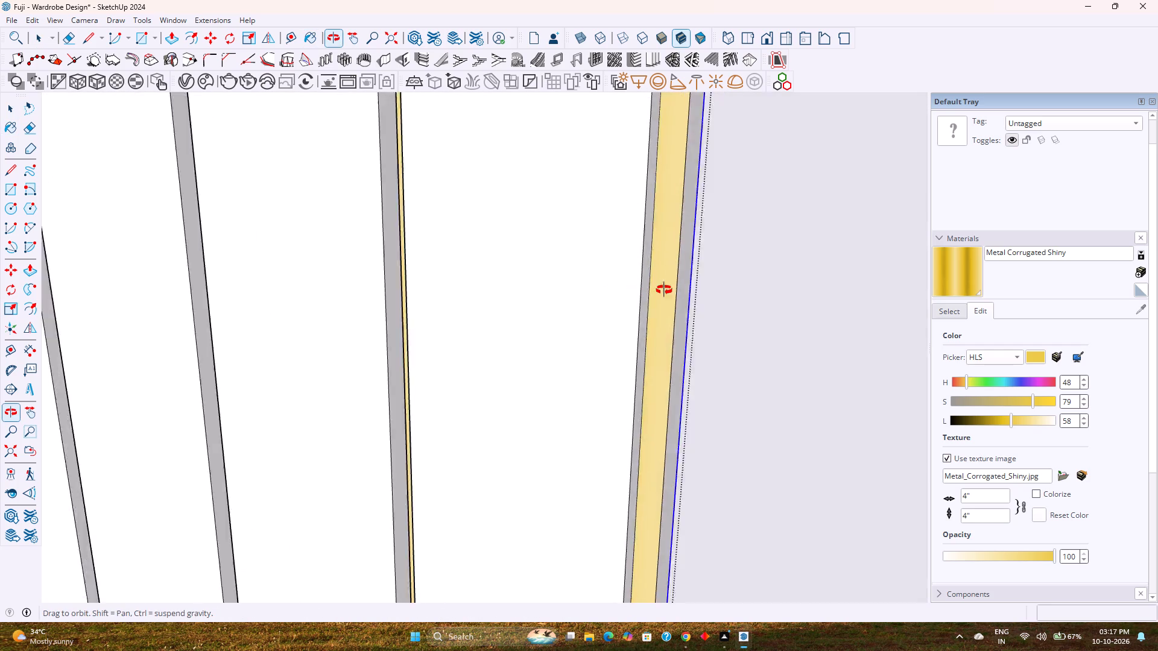
pyautogui.moveTo(664, 290); pyautogui.dragTo(780, 285, button='middle')
pyautogui.scroll(-10, 710, 285)
pyautogui.press('space')
# Frame the gold gaps between the louvres at close range and start a V-Ray render of them.
pyautogui.scroll(-3, 704, 281)
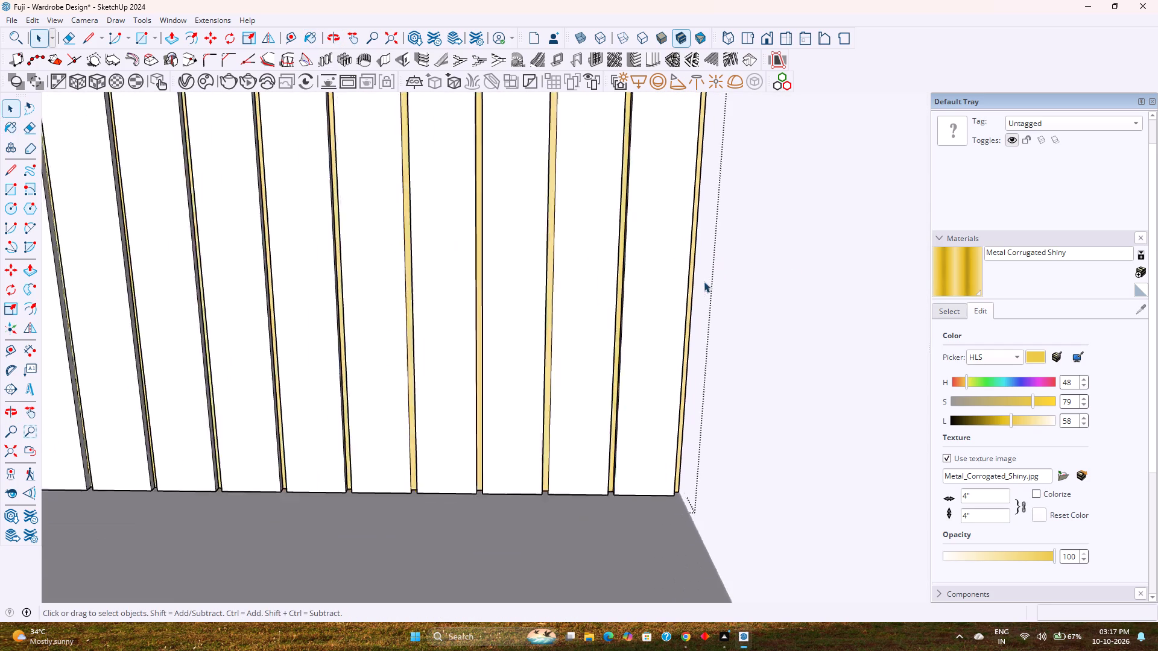
pyautogui.scroll(-4, 704, 281)
pyautogui.keyDown('shift'); pyautogui.moveTo(662, 275); pyautogui.dragTo(683, 450, button='middle'); pyautogui.keyUp('shift')
pyautogui.scroll(-4, 694, 371)
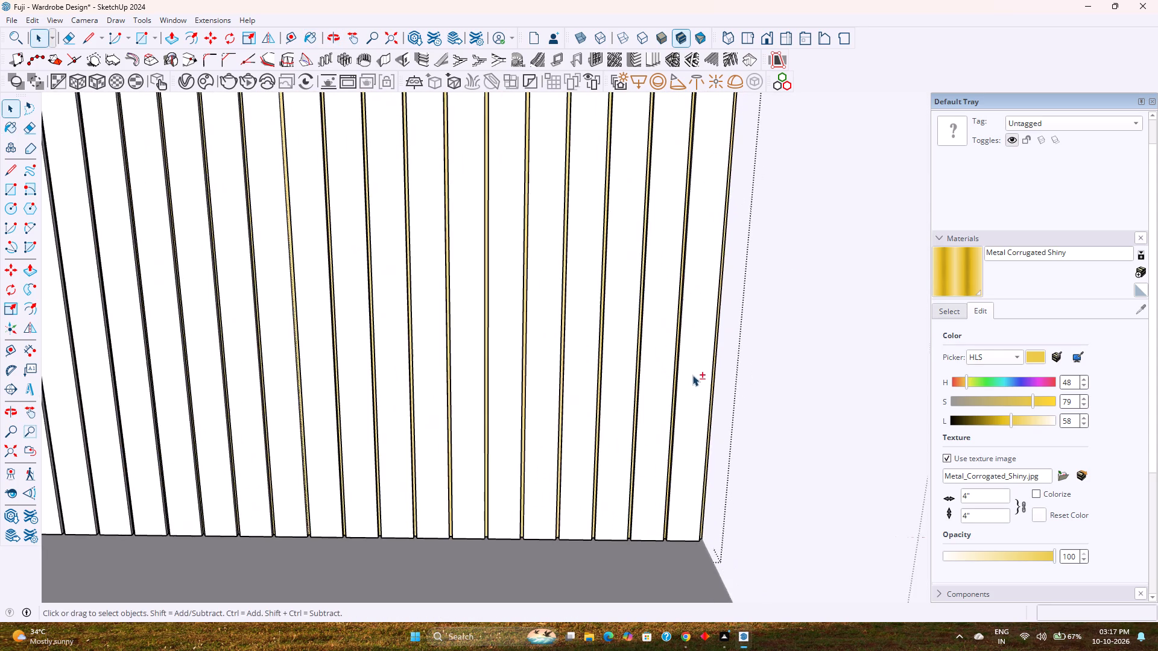
pyautogui.keyDown('shift'); pyautogui.moveTo(701, 403); pyautogui.dragTo(716, 459, button='middle'); pyautogui.keyUp('shift')
pyautogui.keyDown('shift'); pyautogui.moveTo(586, 274); pyautogui.dragTo(654, 483, button='middle'); pyautogui.keyUp('shift')
pyautogui.scroll(-5, 624, 345)
pyautogui.keyDown('shift'); pyautogui.moveTo(630, 361); pyautogui.dragTo(675, 489, button='middle'); pyautogui.keyUp('shift')
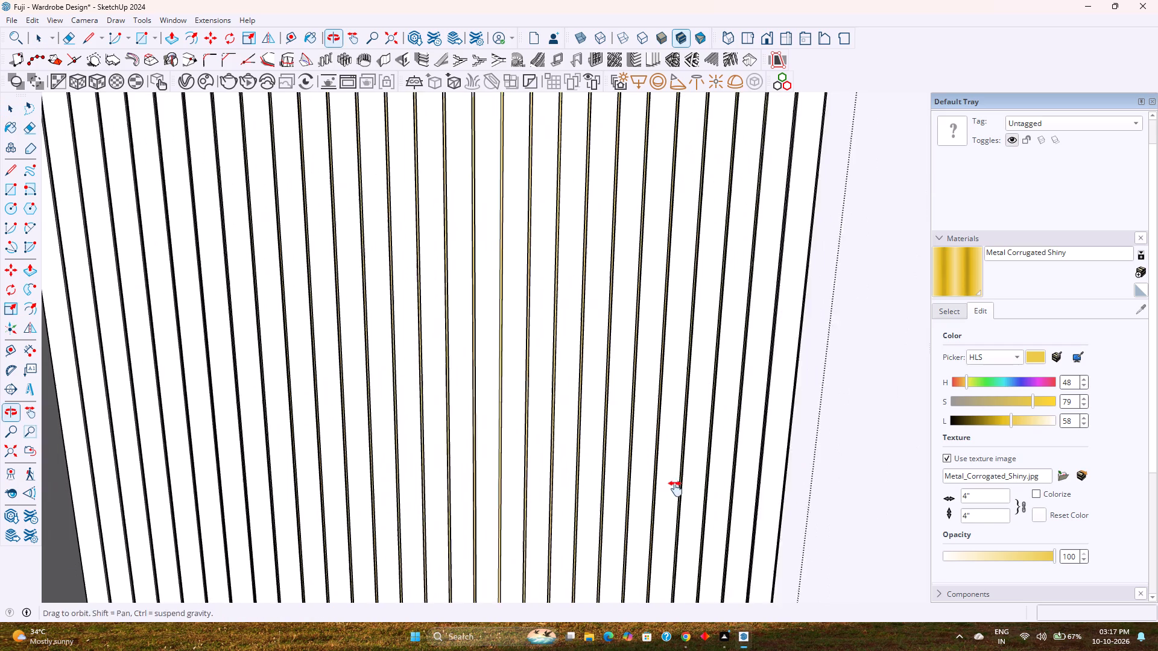
pyautogui.keyDown('shift'); pyautogui.moveTo(675, 489); pyautogui.dragTo(677, 495, button='middle'); pyautogui.keyUp('shift')
pyautogui.scroll(12, 571, 336)
pyautogui.keyDown('shift'); pyautogui.moveTo(533, 358); pyautogui.dragTo(550, 269, button='middle'); pyautogui.keyUp('shift')
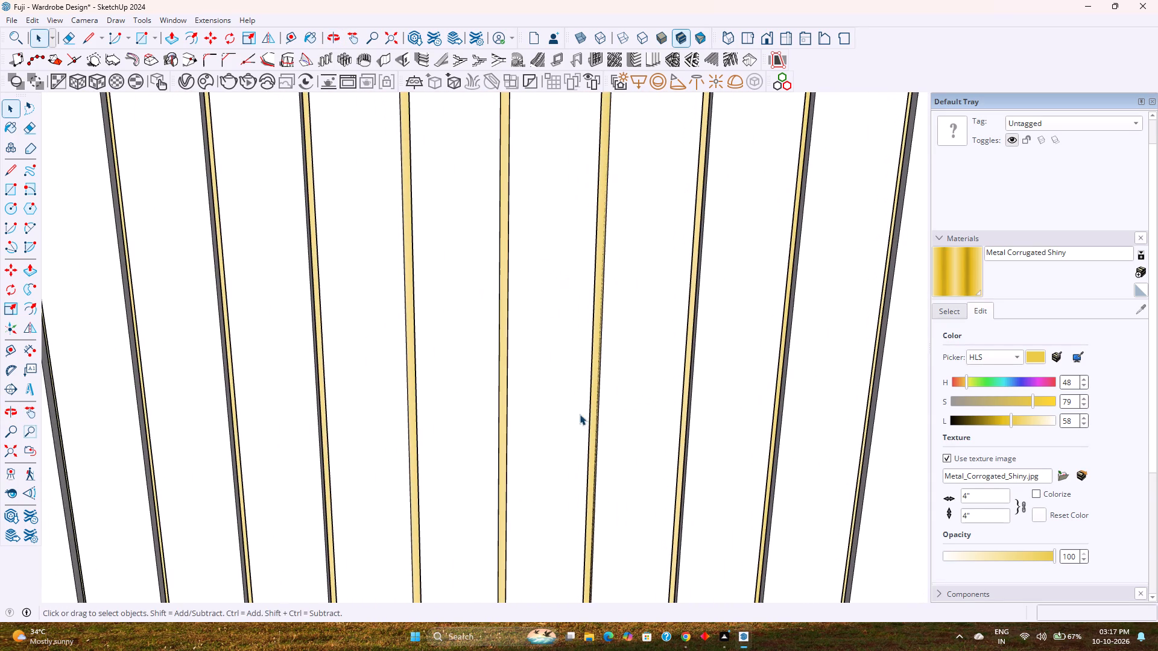
pyautogui.moveTo(580, 455); pyautogui.dragTo(564, 356, button='middle')
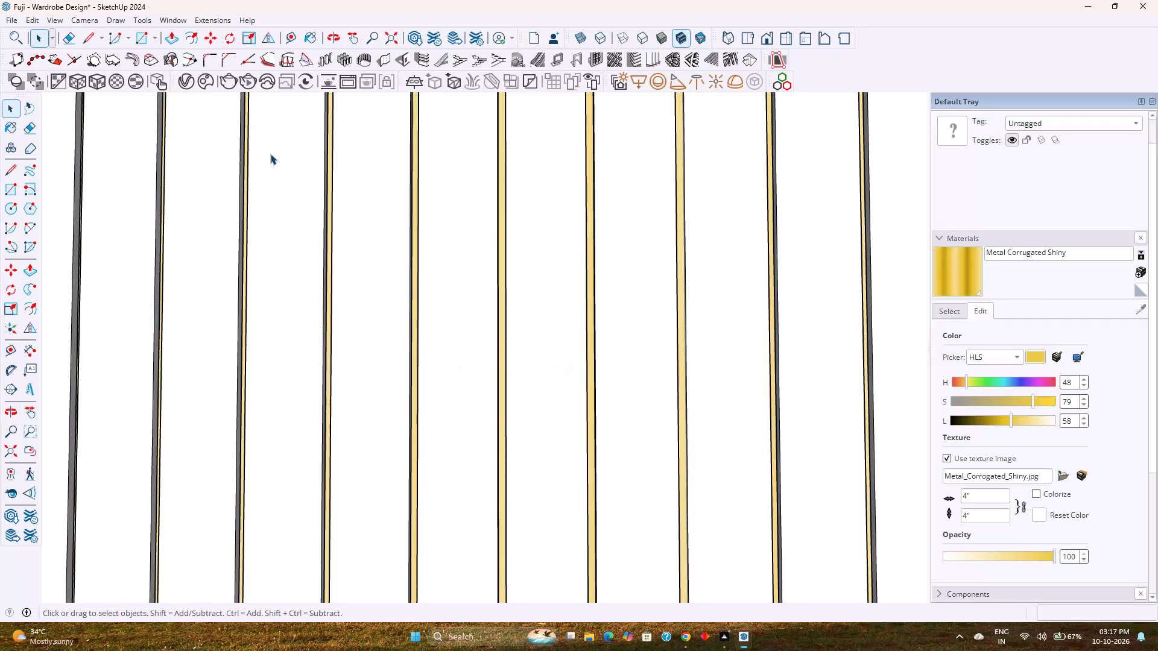
pyautogui.click(249, 83)
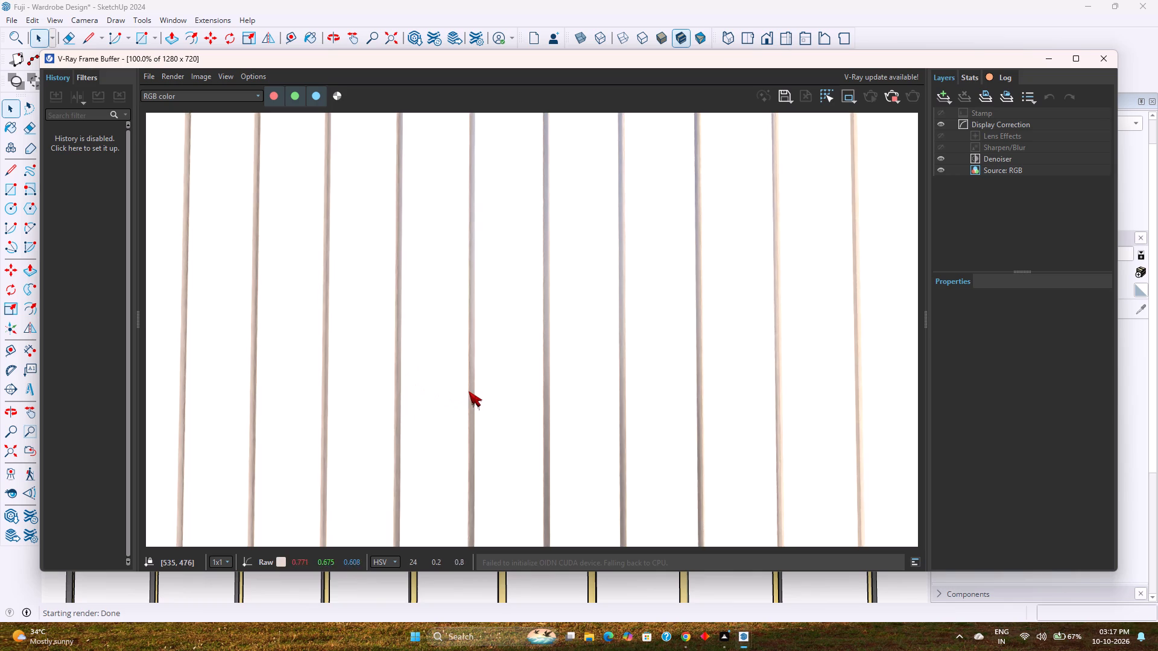
# Examine the rendered gaps from shifted angles and a wider view, and close the render window.
pyautogui.rightClick(427, 588)
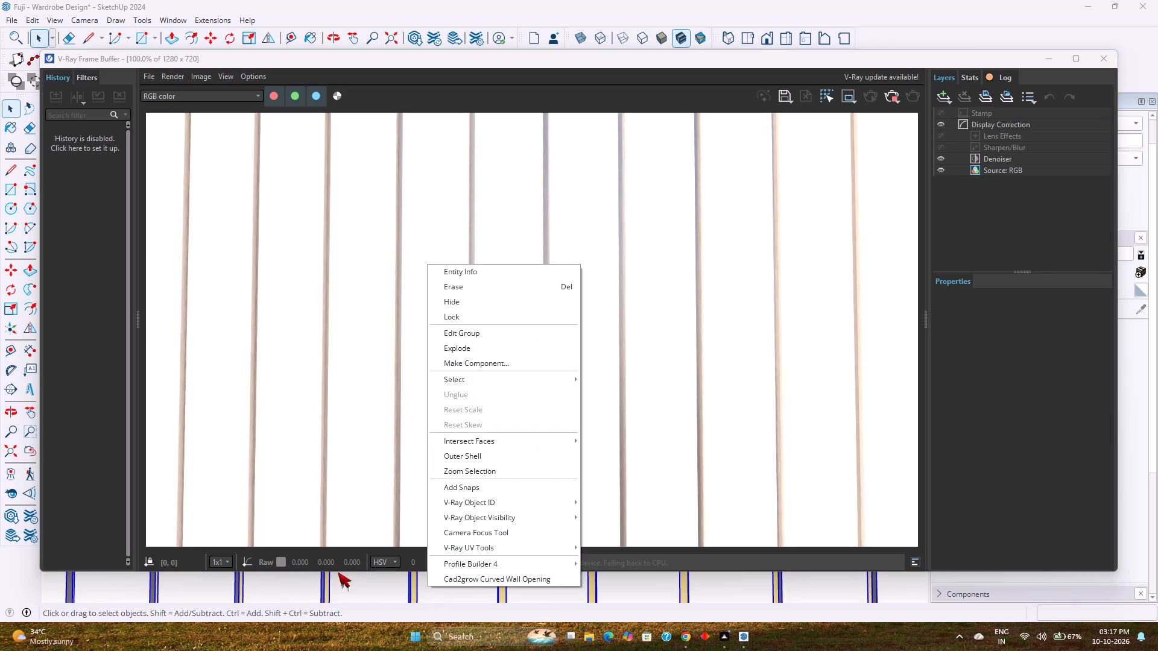
pyautogui.click(347, 587)
pyautogui.moveTo(347, 589); pyautogui.dragTo(393, 597, button='middle')
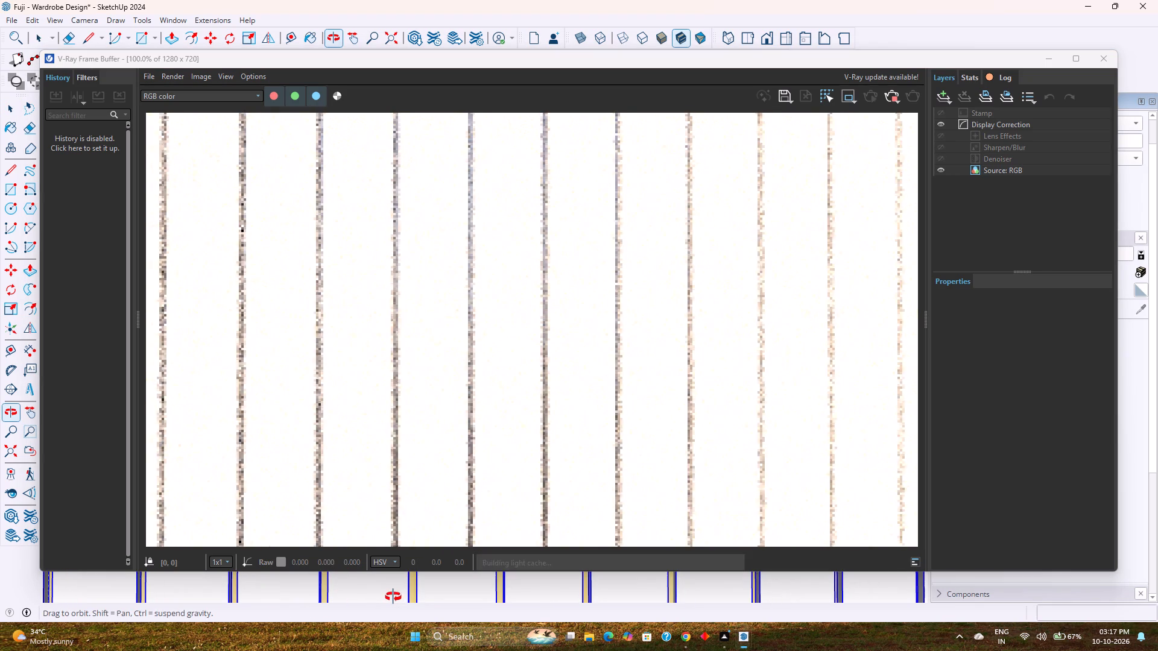
pyautogui.moveTo(393, 597); pyautogui.dragTo(381, 597, button='middle')
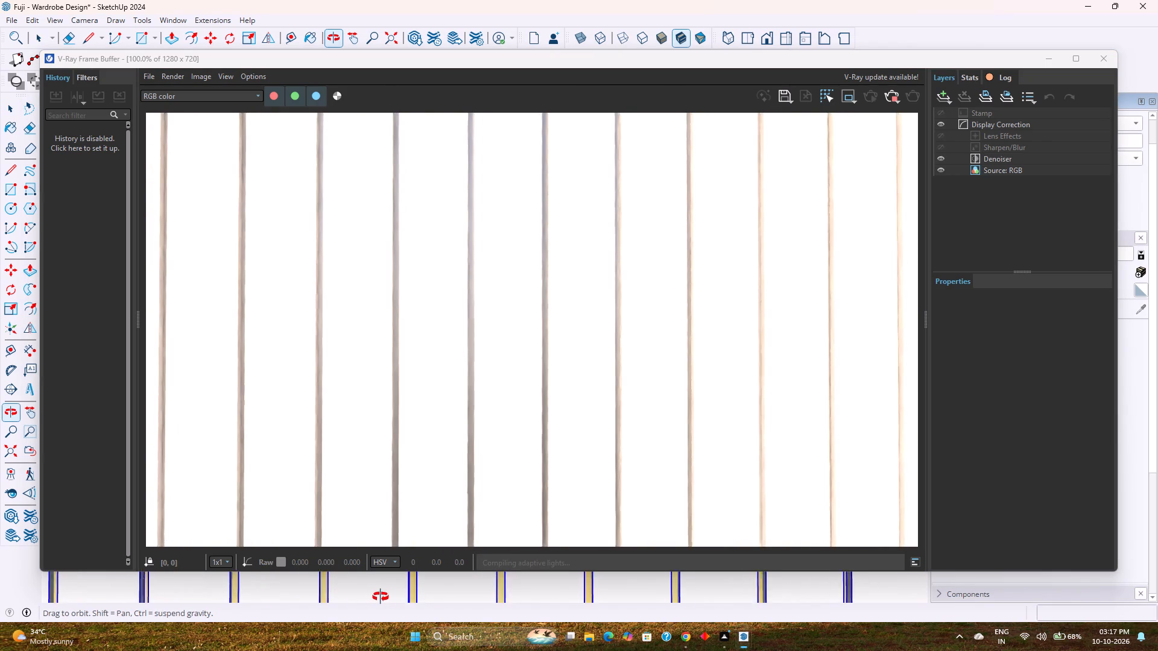
pyautogui.moveTo(381, 597); pyautogui.dragTo(352, 597, button='middle')
pyautogui.scroll(-2, 352, 588)
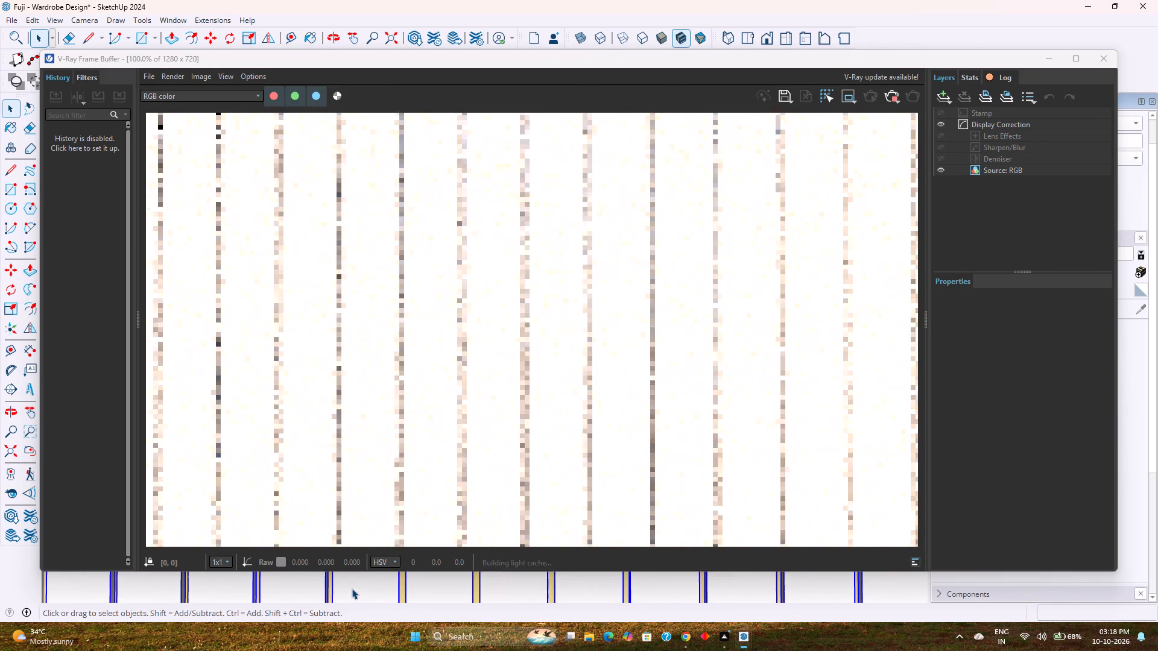
pyautogui.scroll(-7, 352, 588)
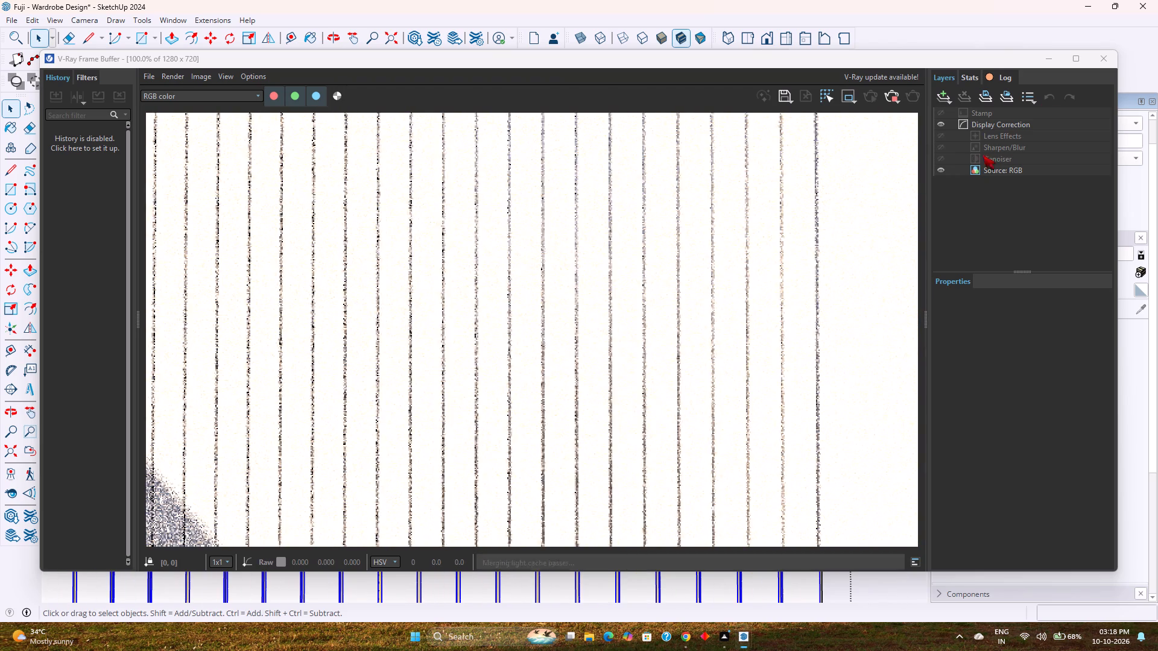
pyautogui.click(1103, 57)
# Push the front face of the outermost louvre inward by 1/16".
pyautogui.moveTo(776, 259); pyautogui.dragTo(620, 488, button='middle')
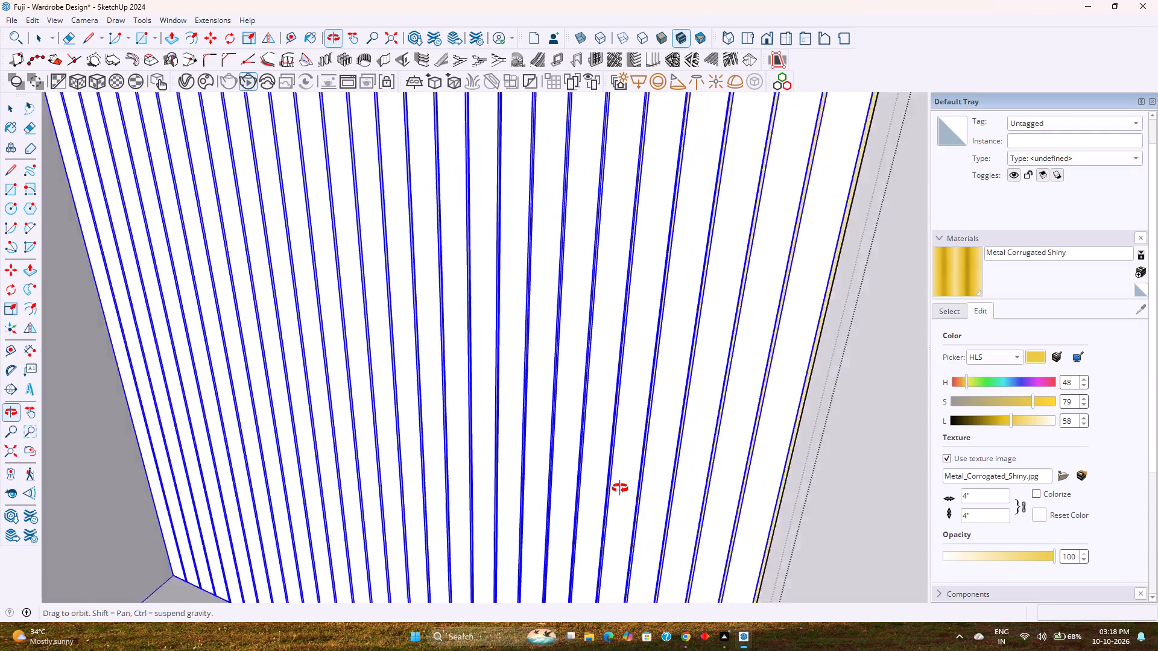
pyautogui.moveTo(620, 488); pyautogui.dragTo(617, 506, button='middle')
pyautogui.scroll(-8, 642, 421)
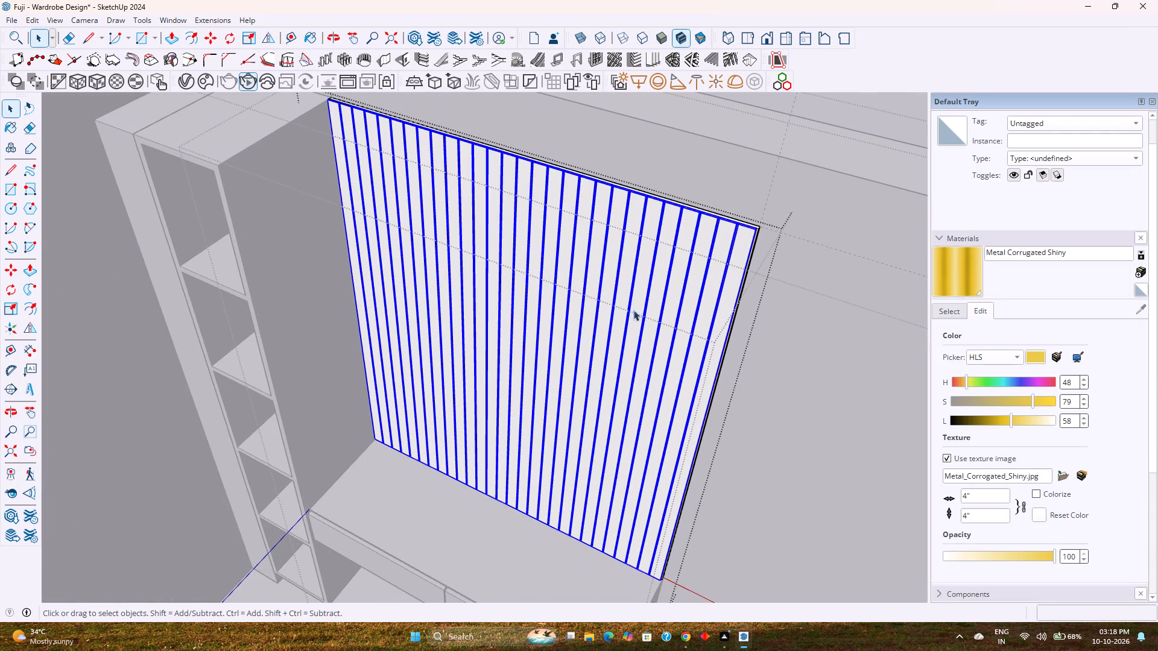
pyautogui.keyDown('shift'); pyautogui.moveTo(641, 303); pyautogui.dragTo(519, 476, button='middle'); pyautogui.keyUp('shift')
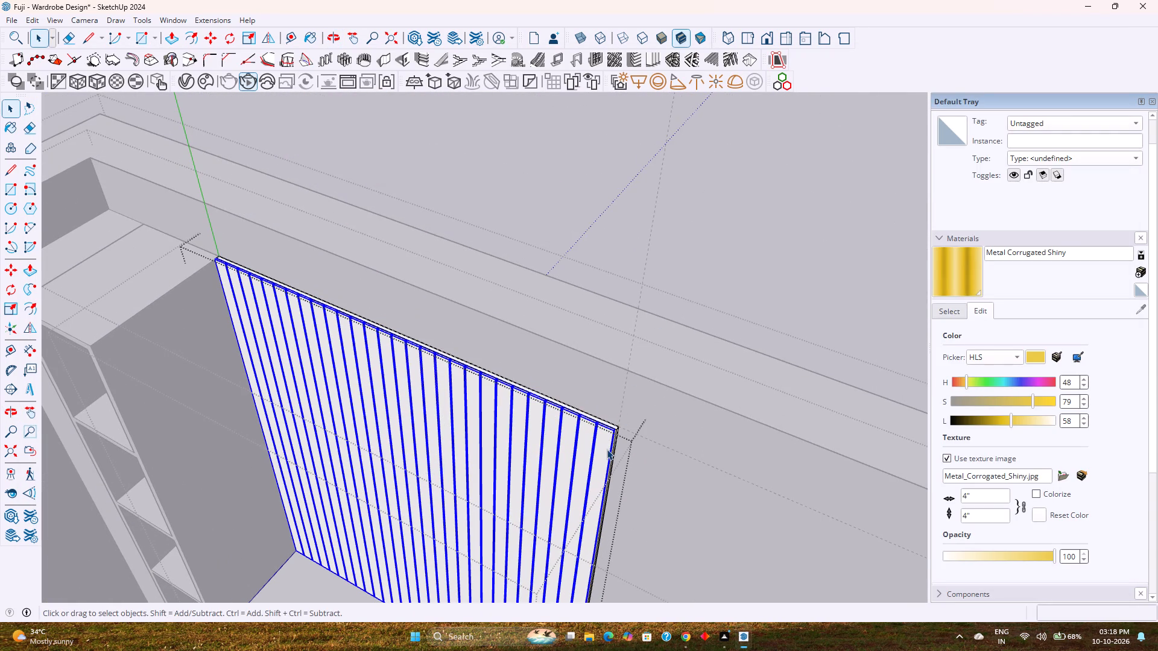
pyautogui.doubleClick(606, 450)
pyautogui.scroll(14, 604, 439)
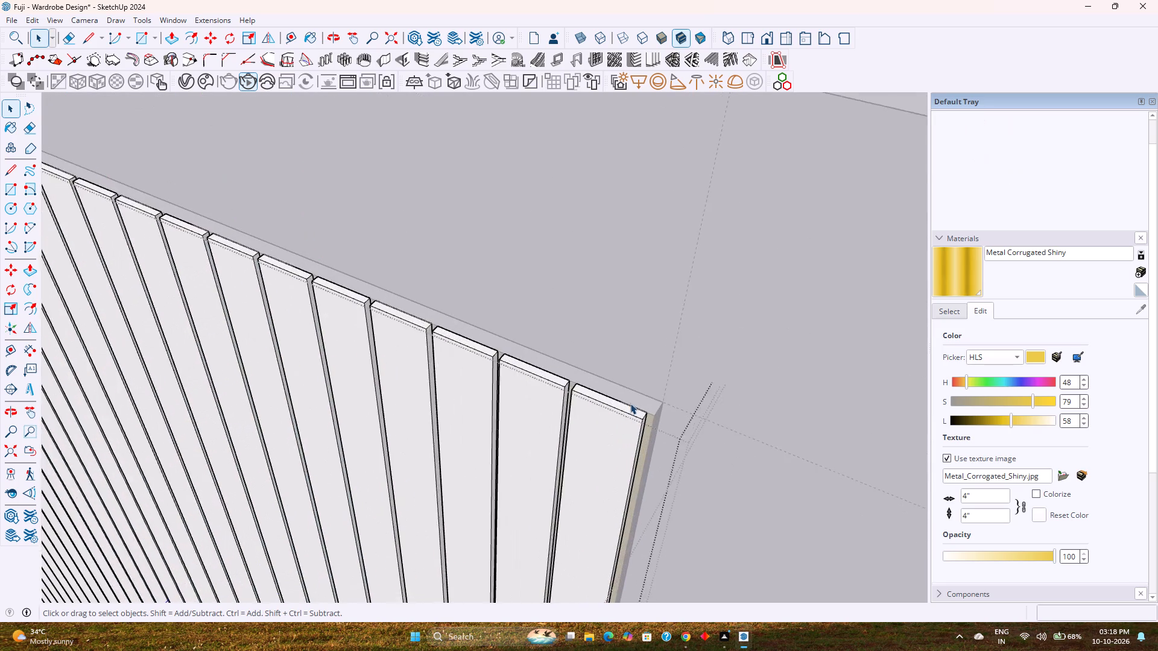
pyautogui.scroll(13, 630, 403)
pyautogui.moveTo(627, 433); pyautogui.dragTo(568, 488, button='middle')
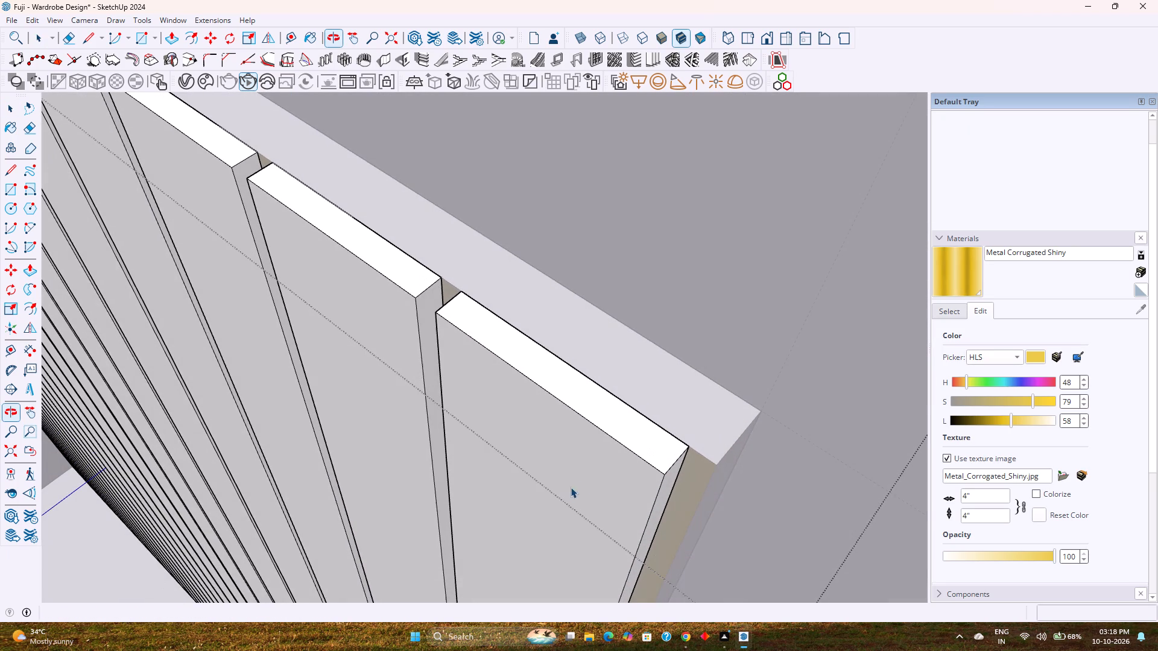
pyautogui.press('p')
pyautogui.press('space')
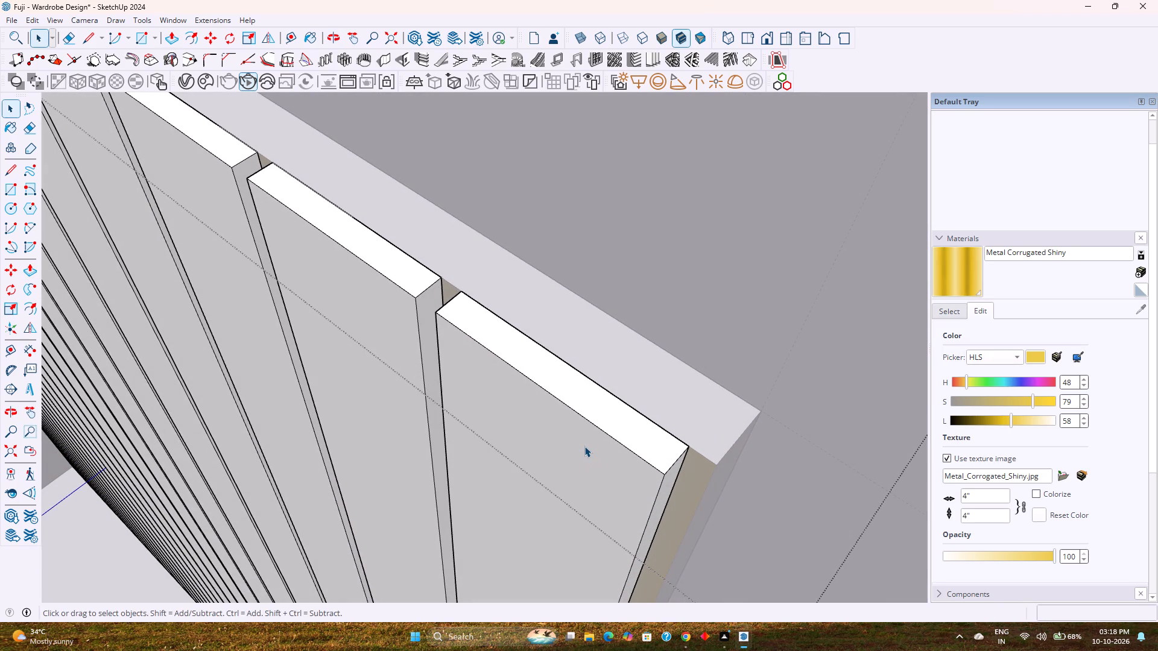
pyautogui.click(584, 446)
pyautogui.doubleClick(583, 445)
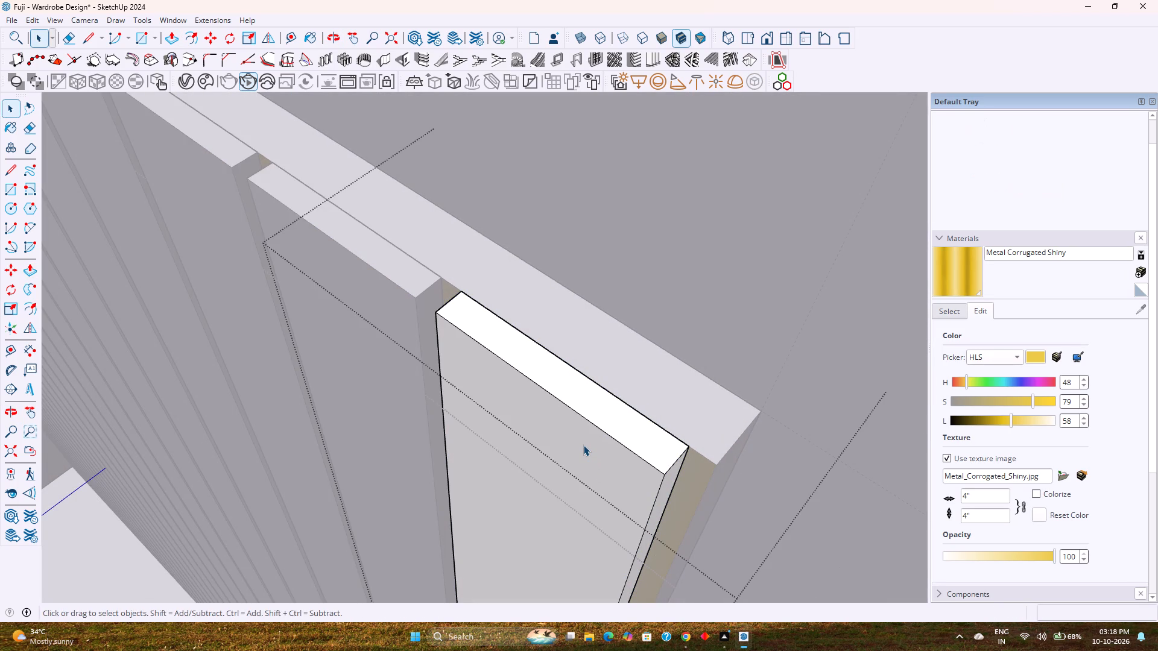
pyautogui.press('p')
pyautogui.click(583, 448)
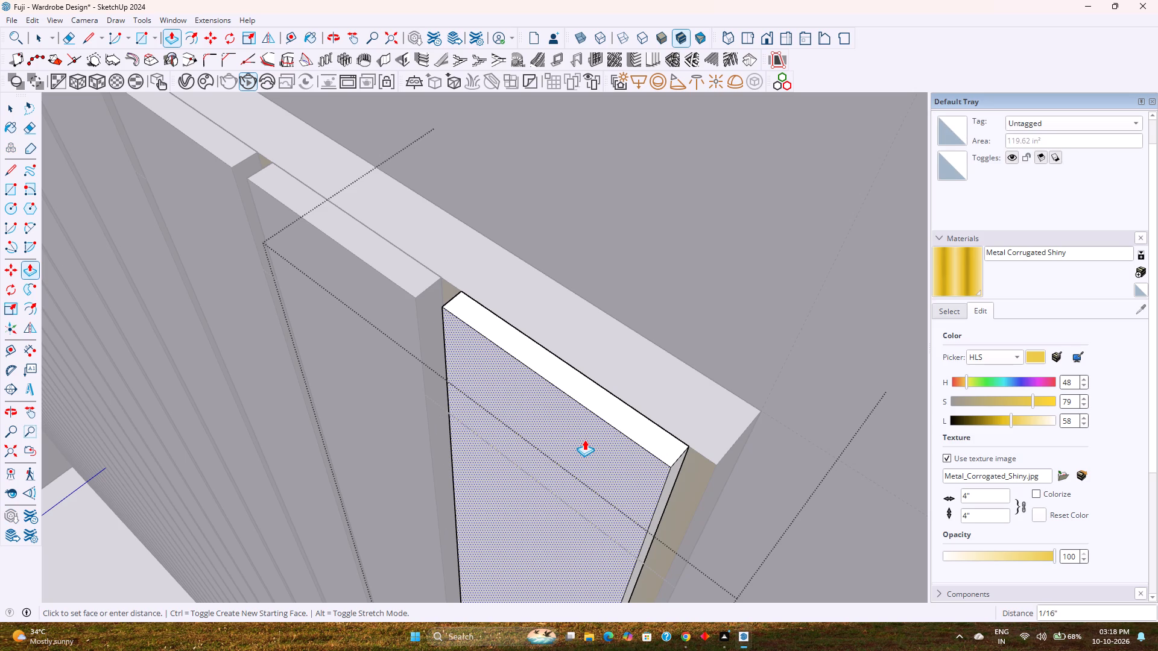
pyautogui.click(584, 439)
pyautogui.press('Escape')
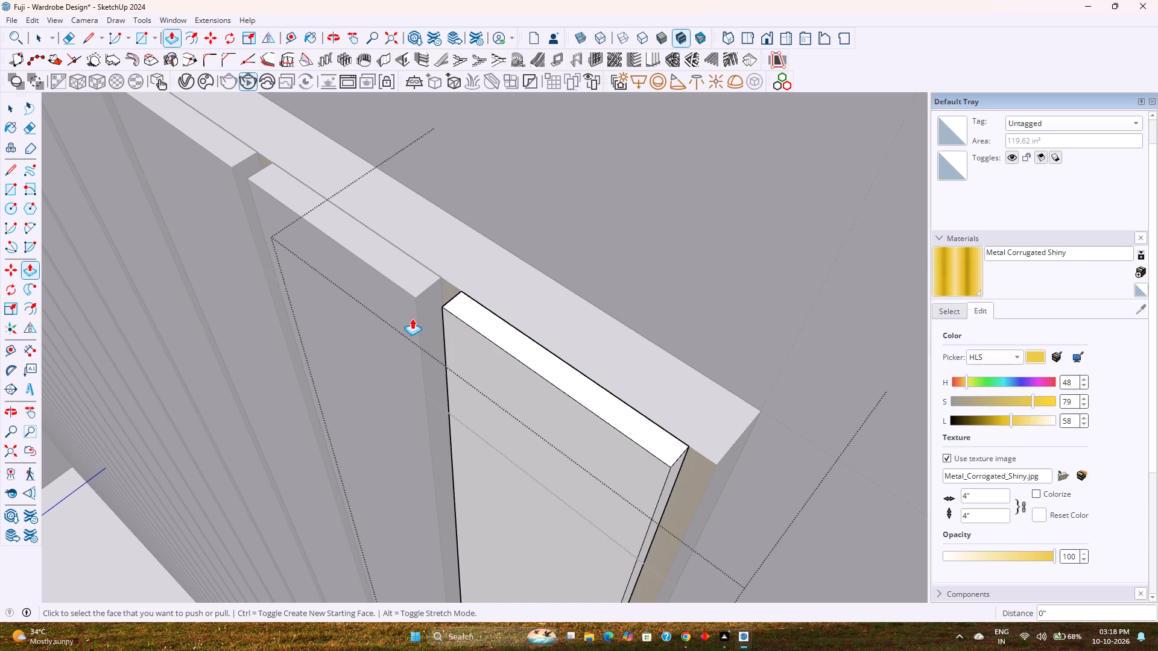
pyautogui.press('space')
pyautogui.press('Escape')
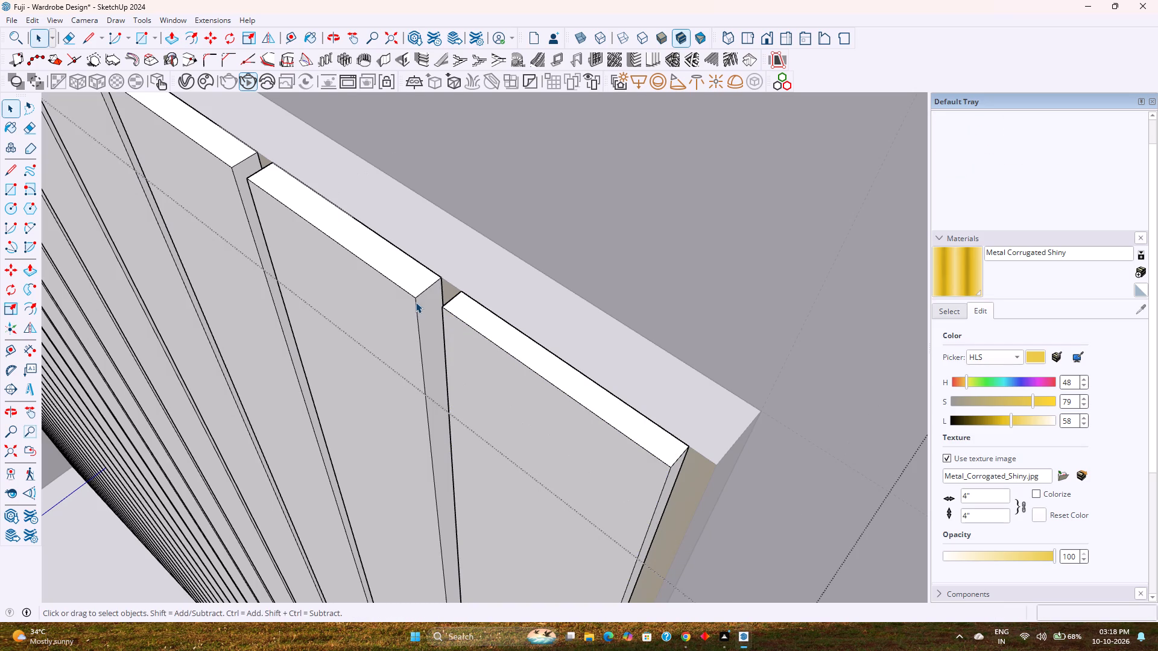
# Push the front faces of the two louvres beside the outermost one inward by the same 1/16".
pyautogui.doubleClick(395, 322)
pyautogui.press('p')
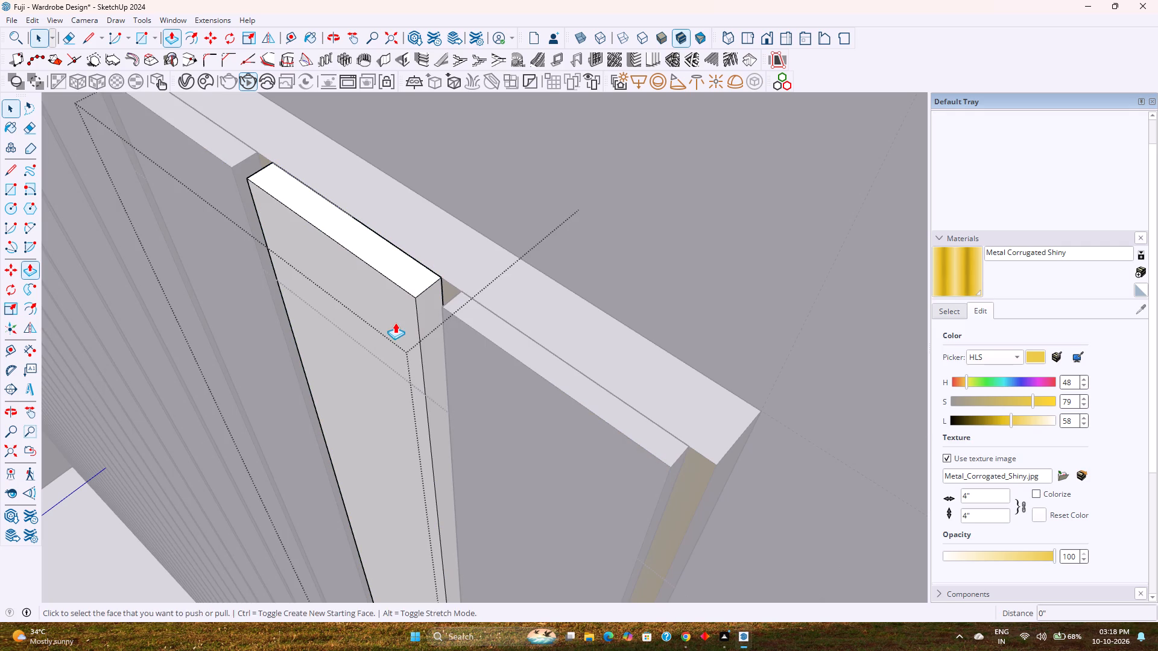
pyautogui.doubleClick(391, 329)
pyautogui.press('space')
pyautogui.press('Escape')
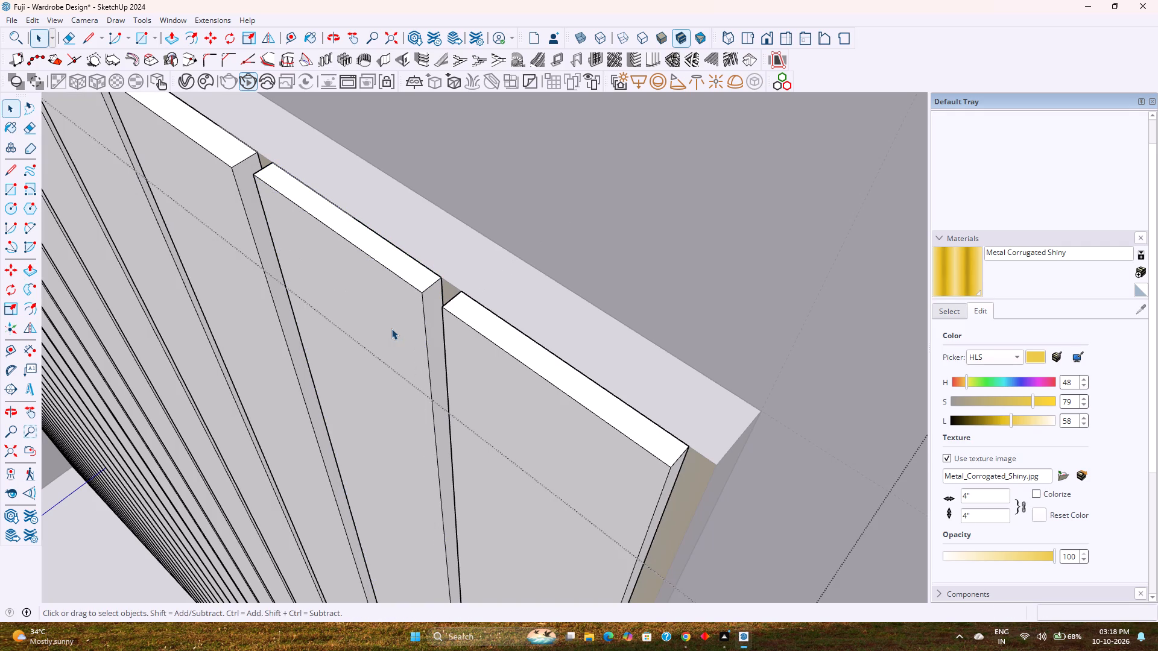
pyautogui.keyDown('shift'); pyautogui.moveTo(391, 329); pyautogui.dragTo(681, 483, button='middle'); pyautogui.keyUp('shift')
pyautogui.doubleClick(503, 328)
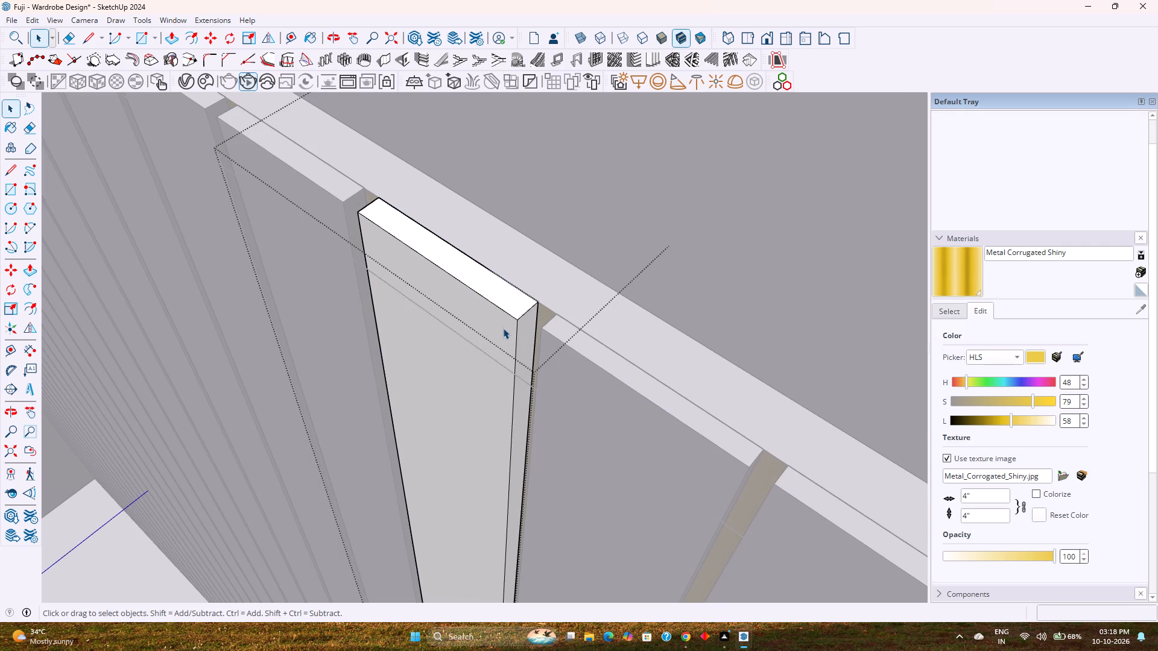
pyautogui.press('p')
pyautogui.doubleClick(493, 331)
pyautogui.press('space')
pyautogui.press('Escape')
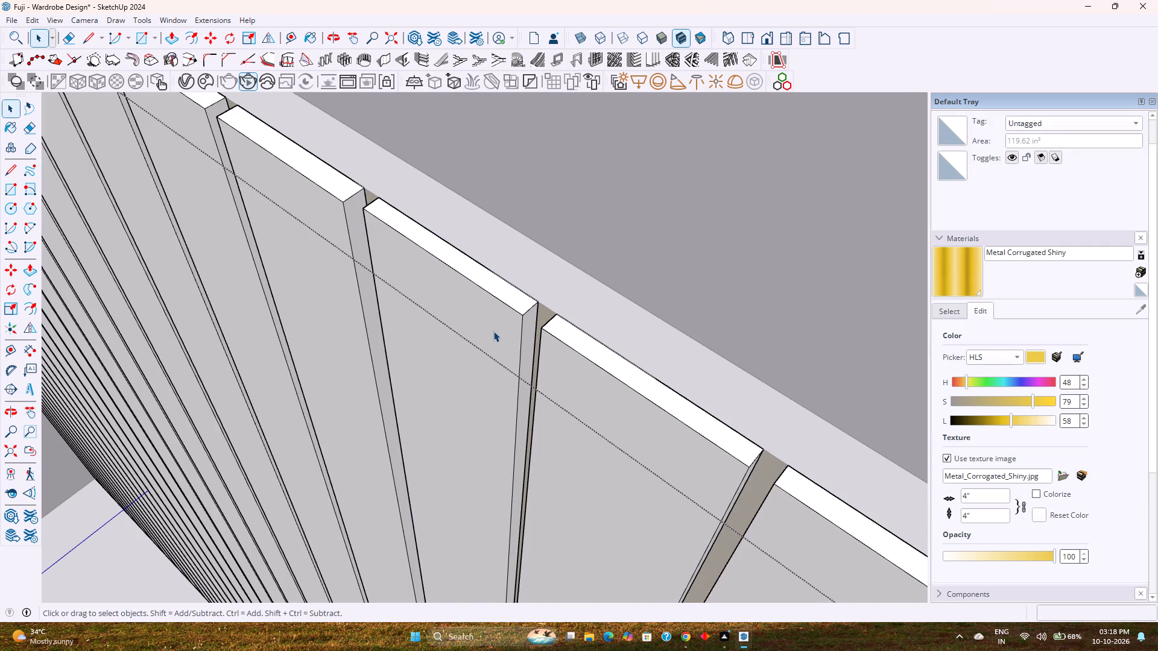
# Repeat the 1/16" inward push on the front faces of the next two unadjusted louvres in the row.
pyautogui.keyDown('shift'); pyautogui.moveTo(480, 332); pyautogui.dragTo(713, 516, button='middle'); pyautogui.keyUp('shift')
pyautogui.doubleClick(549, 382)
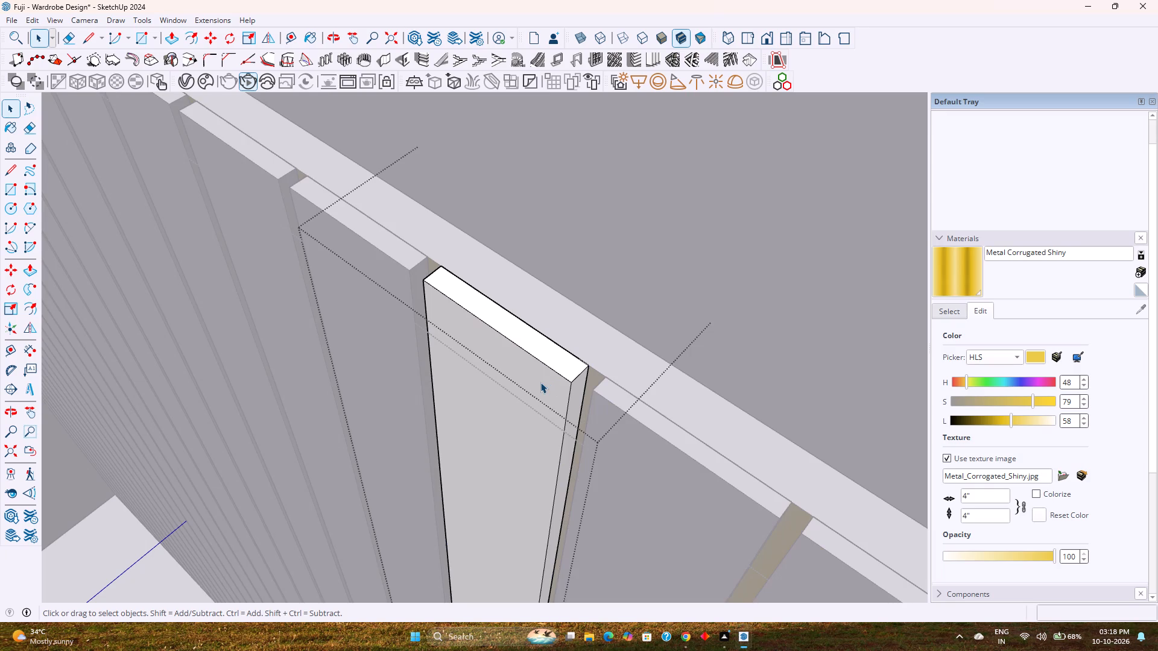
pyautogui.press('p')
pyautogui.doubleClick(540, 382)
pyautogui.press('space')
pyautogui.press('Escape')
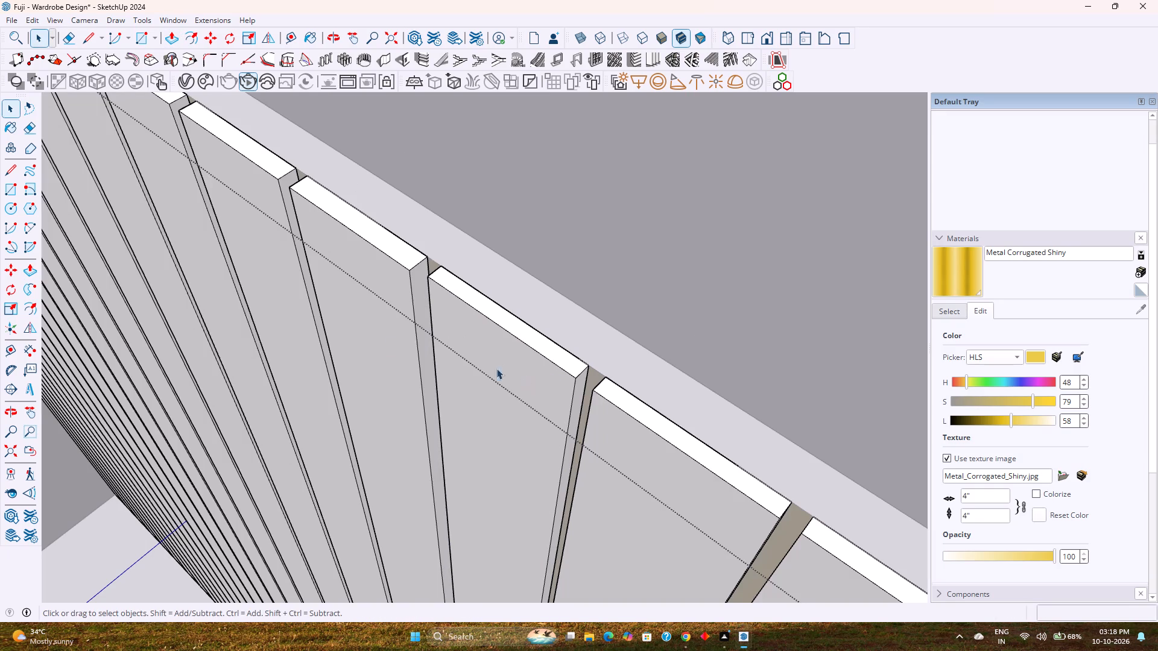
pyautogui.doubleClick(390, 275)
pyautogui.keyDown('shift'); pyautogui.moveTo(390, 275); pyautogui.dragTo(511, 482, button='middle'); pyautogui.keyUp('shift')
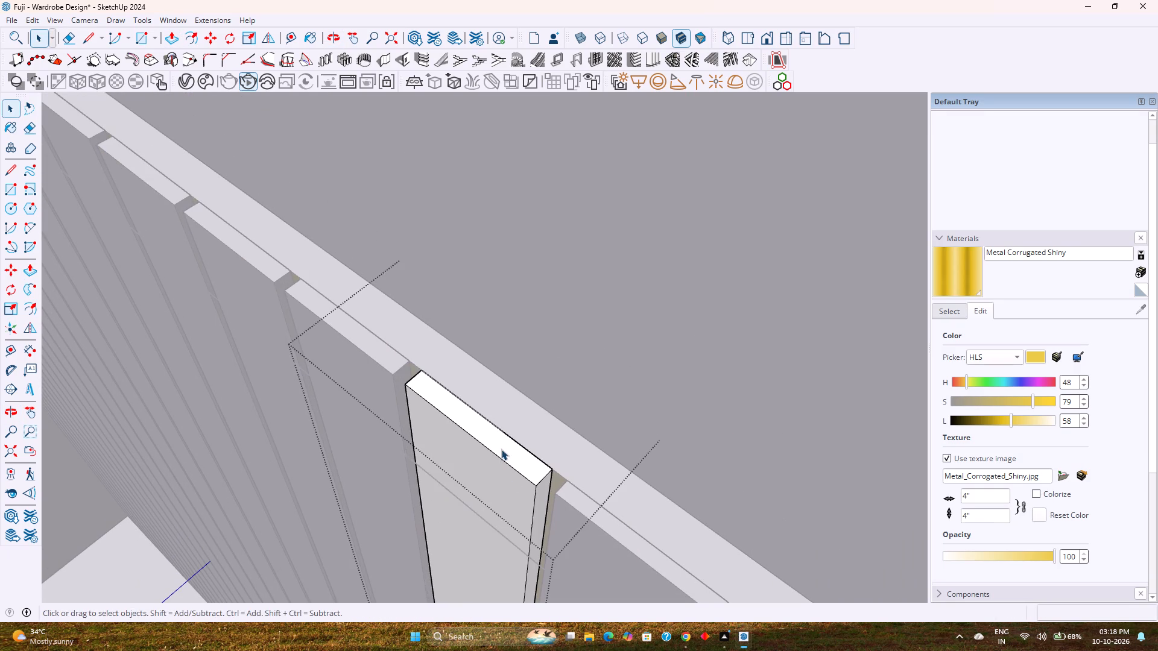
pyautogui.press('p')
pyautogui.doubleClick(484, 465)
pyautogui.press('space')
pyautogui.press('Escape')
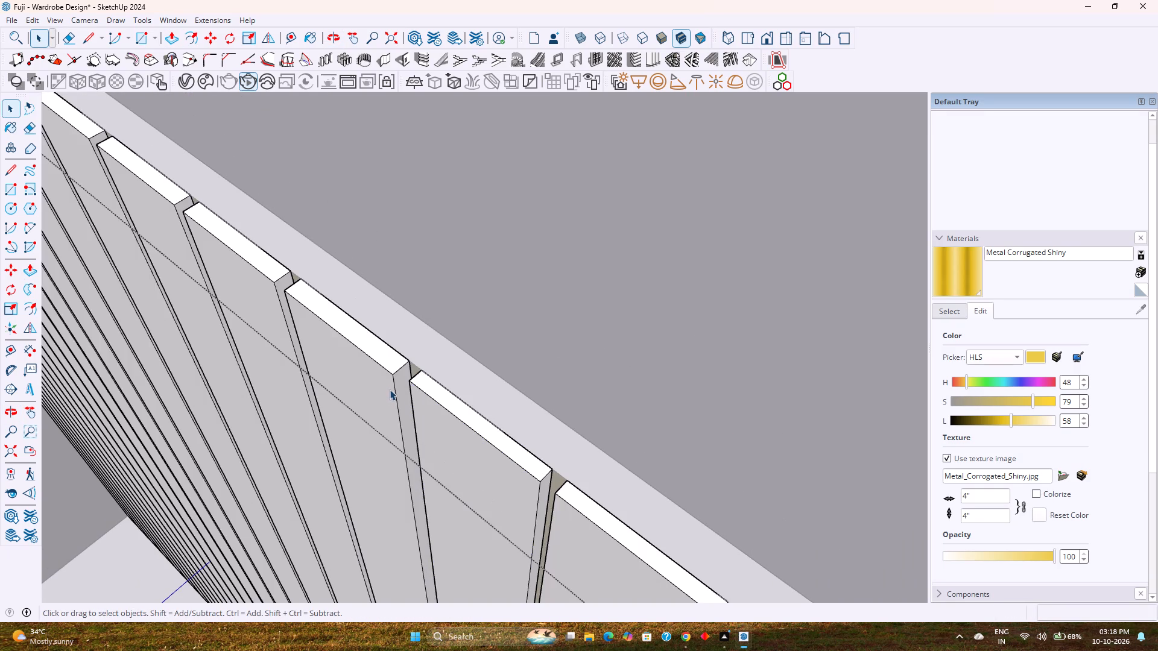
# Push the front faces of the following two louvres along the back panel inward by 1/16".
pyautogui.doubleClick(389, 388)
pyautogui.press('p')
pyautogui.doubleClick(386, 388)
pyautogui.press('space')
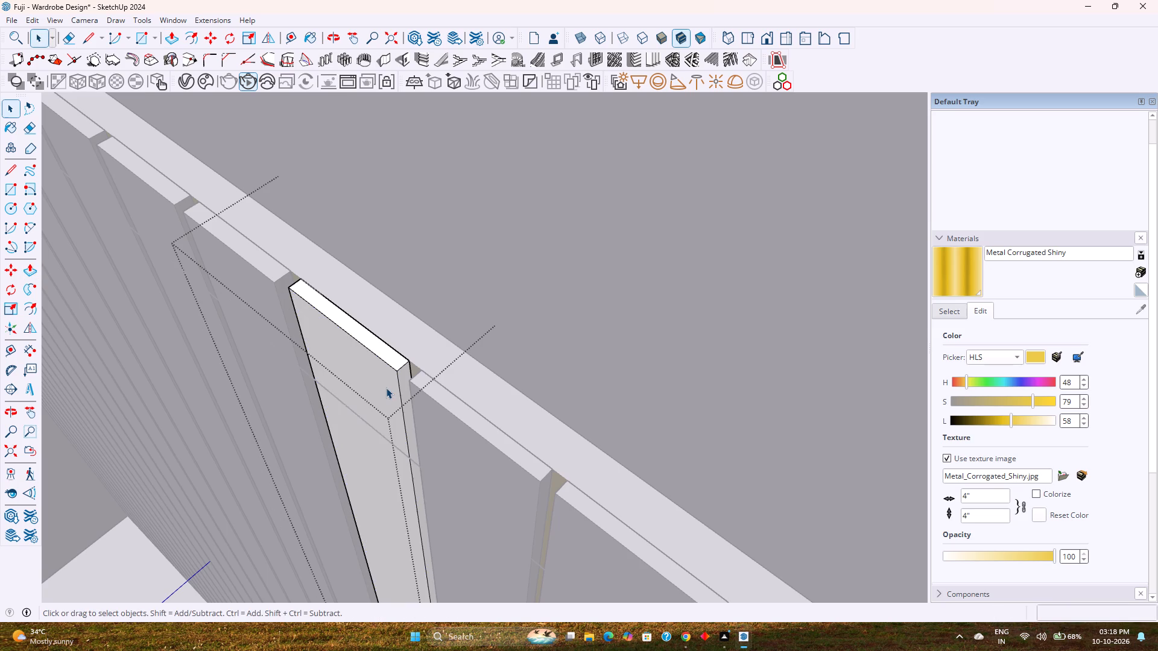
pyautogui.press('Escape')
pyautogui.keyDown('shift'); pyautogui.moveTo(386, 388); pyautogui.dragTo(583, 523, button='middle'); pyautogui.keyUp('shift')
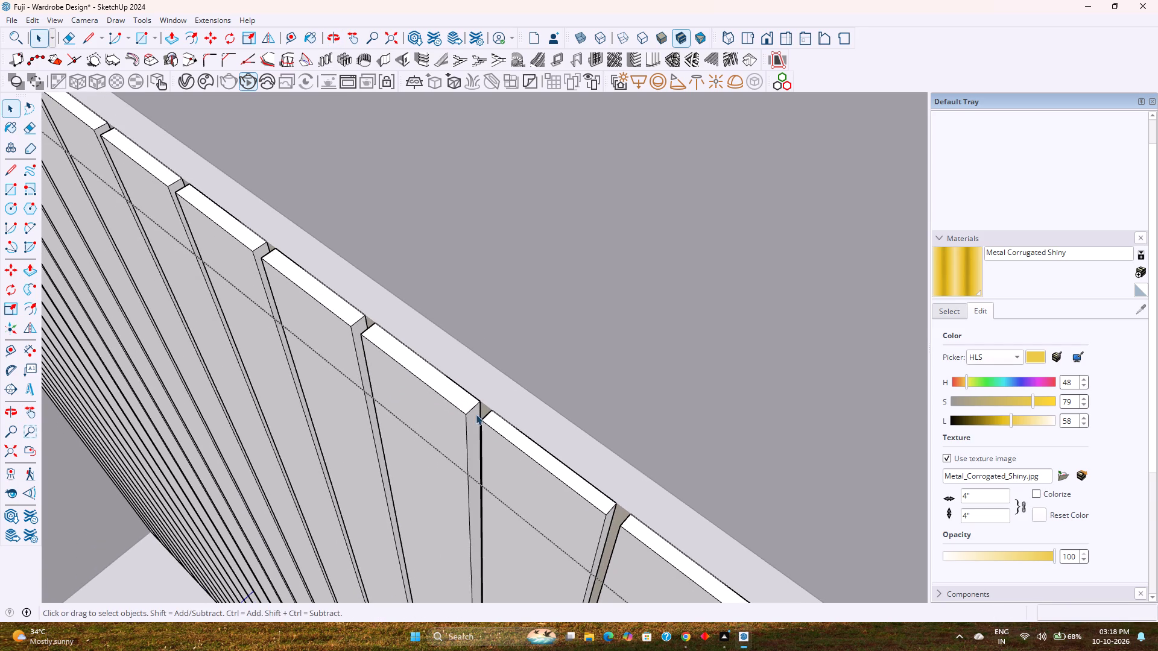
pyautogui.doubleClick(452, 406)
pyautogui.press('p')
pyautogui.doubleClick(437, 415)
pyautogui.press('space')
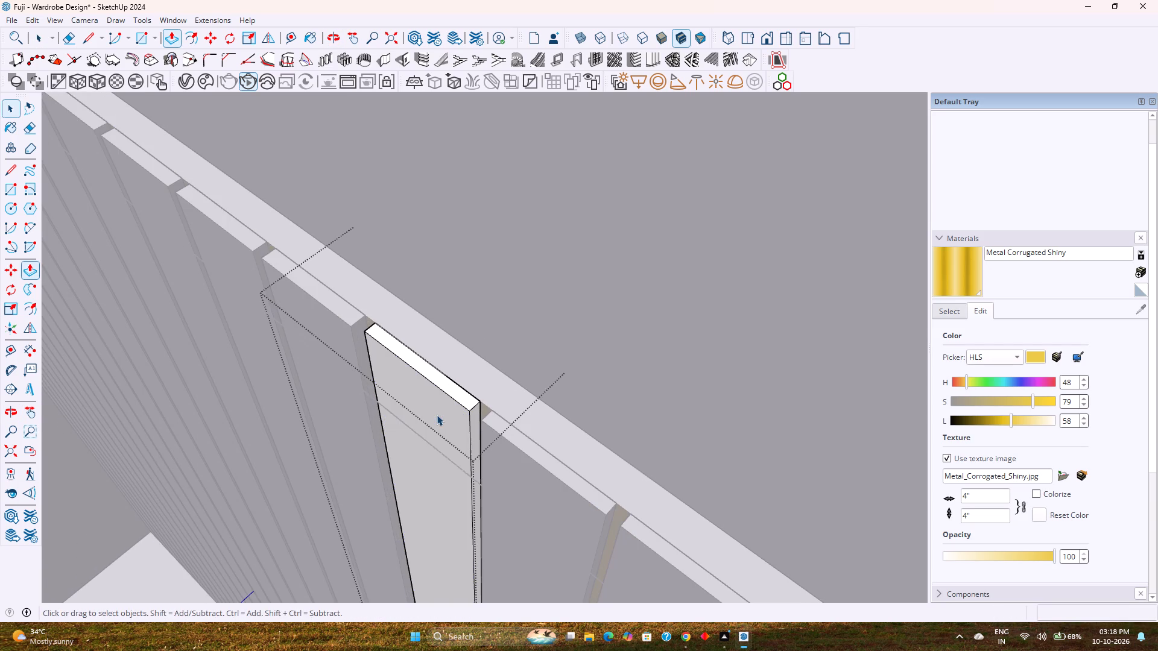
pyautogui.press('Escape')
# Thin the next two full-depth louvres along the row by pushing their front faces inward 1/16".
pyautogui.keyDown('shift'); pyautogui.moveTo(436, 413); pyautogui.dragTo(590, 558, button='middle'); pyautogui.keyUp('shift')
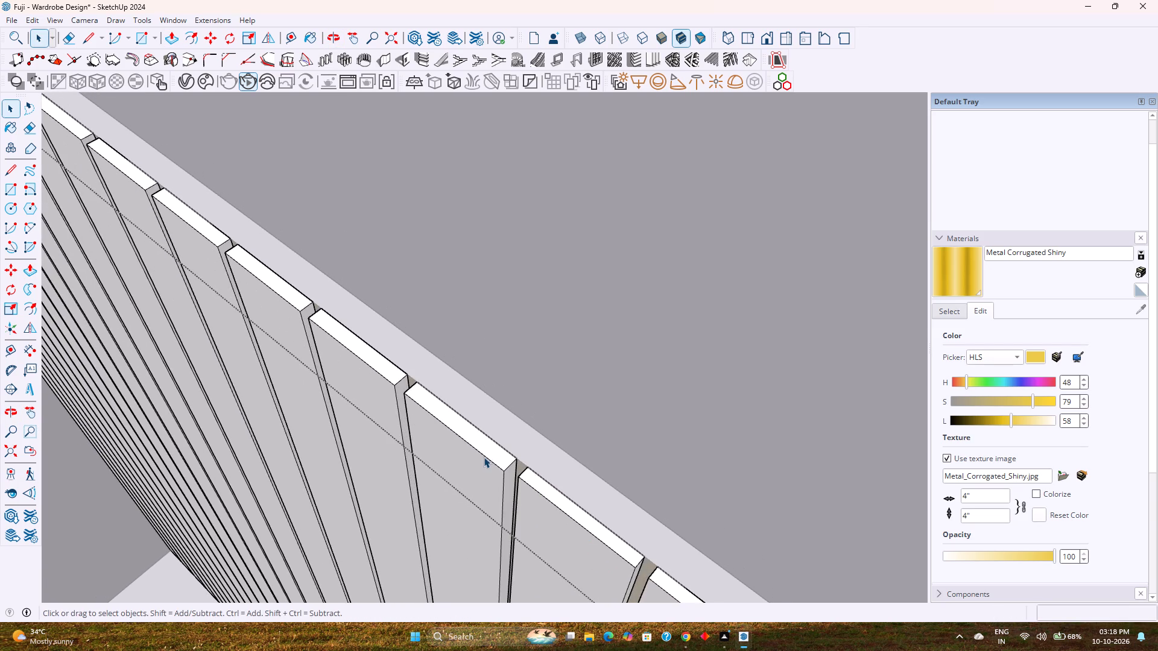
pyautogui.doubleClick(484, 457)
pyautogui.press('p')
pyautogui.doubleClick(476, 464)
pyautogui.press('space')
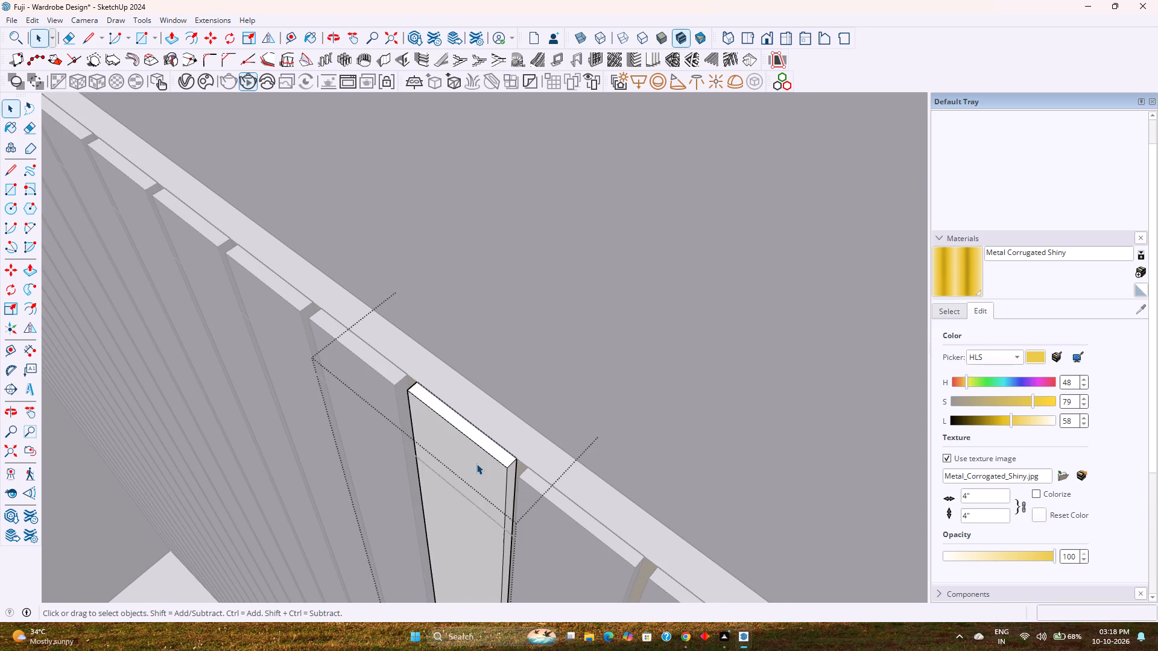
pyautogui.keyDown('shift'); pyautogui.moveTo(476, 449); pyautogui.dragTo(572, 567, button='middle'); pyautogui.keyUp('shift')
pyautogui.press('Escape')
pyautogui.doubleClick(467, 491)
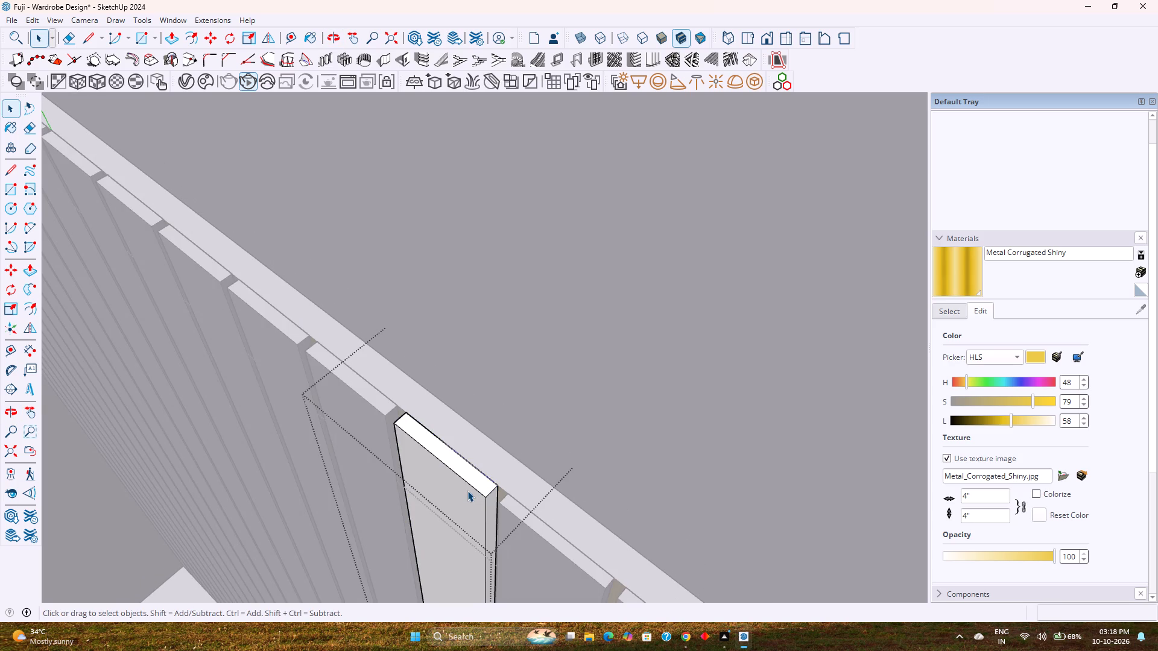
pyautogui.press('p')
pyautogui.doubleClick(466, 492)
pyautogui.press('space')
pyautogui.keyDown('shift'); pyautogui.moveTo(454, 480); pyautogui.dragTo(487, 514, button='middle'); pyautogui.keyUp('shift')
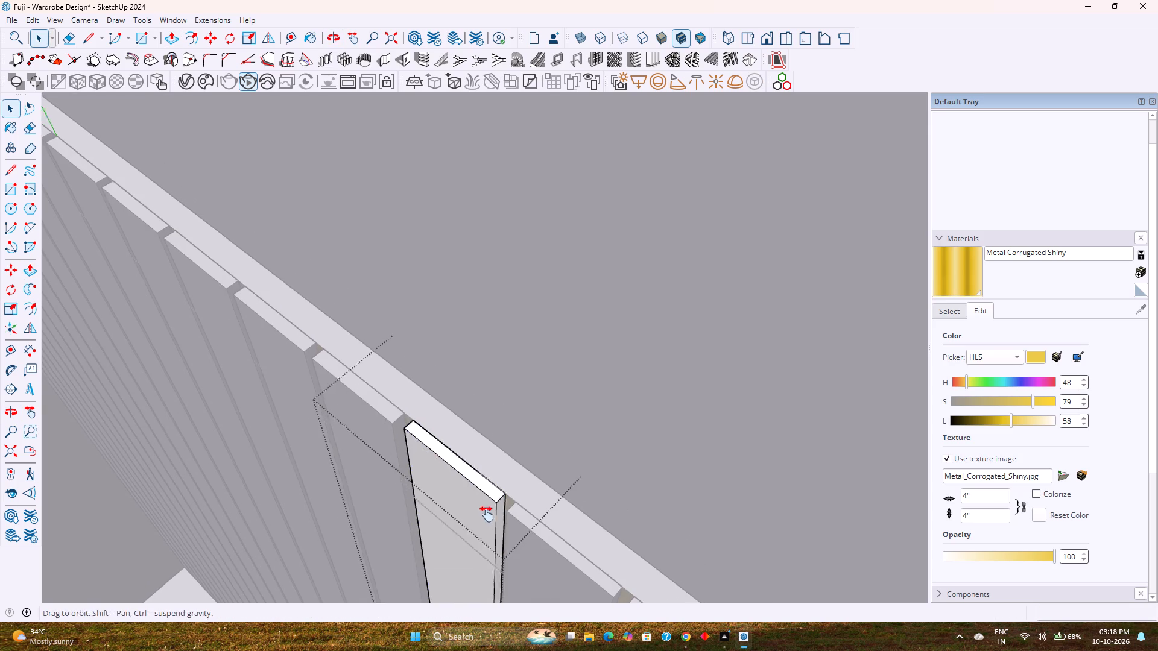
pyautogui.keyDown('shift'); pyautogui.moveTo(487, 514); pyautogui.dragTo(548, 579, button='middle'); pyautogui.keyUp('shift')
pyautogui.press('Escape')
# Apply the same 1/16" inward push to the front faces of the next two louvres in the row.
pyautogui.click(472, 497)
pyautogui.doubleClick(448, 519)
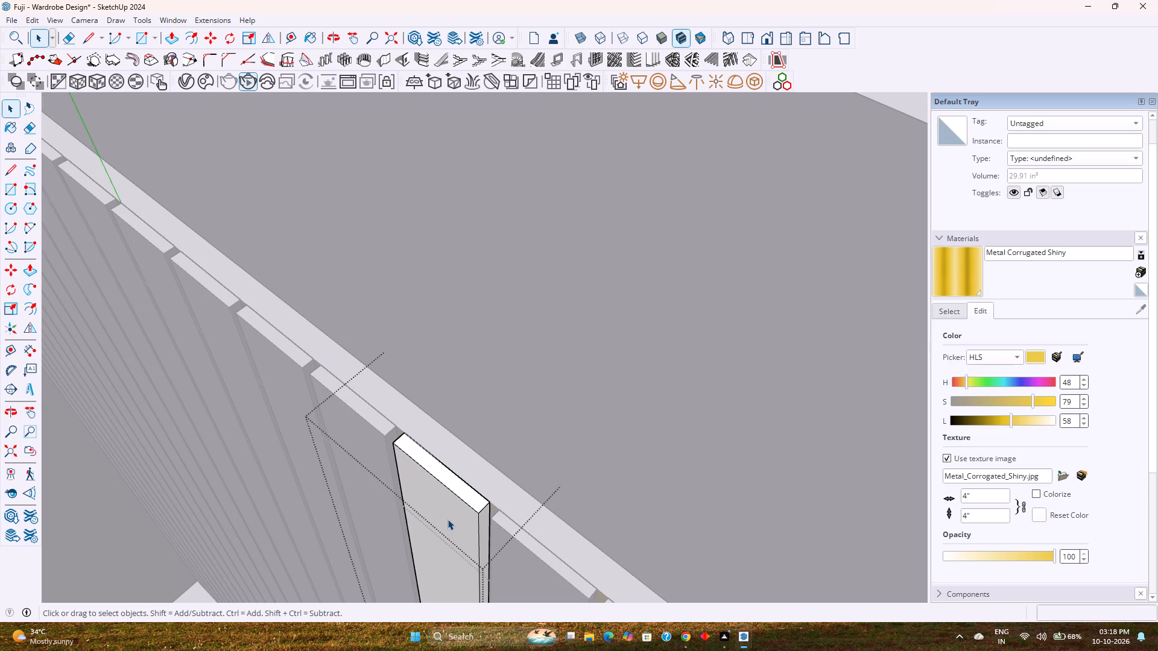
pyautogui.press('p')
pyautogui.doubleClick(448, 519)
pyautogui.press('space')
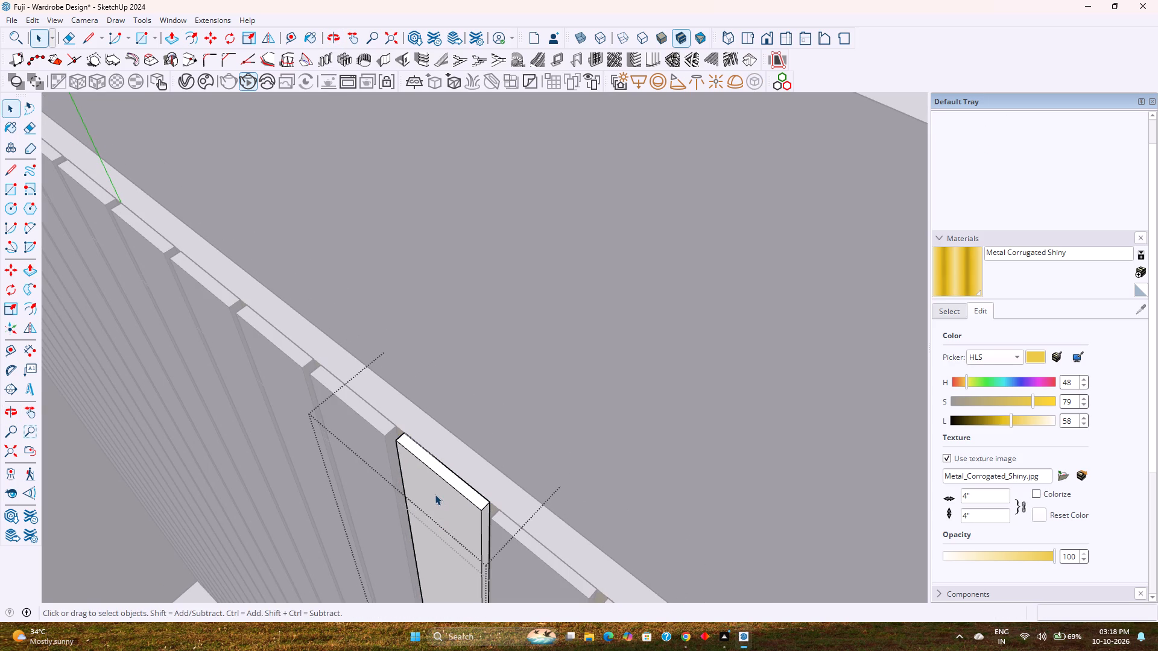
pyautogui.press('Escape')
pyautogui.keyDown('shift'); pyautogui.moveTo(435, 494); pyautogui.dragTo(519, 576, button='middle'); pyautogui.keyUp('shift')
pyautogui.doubleClick(449, 512)
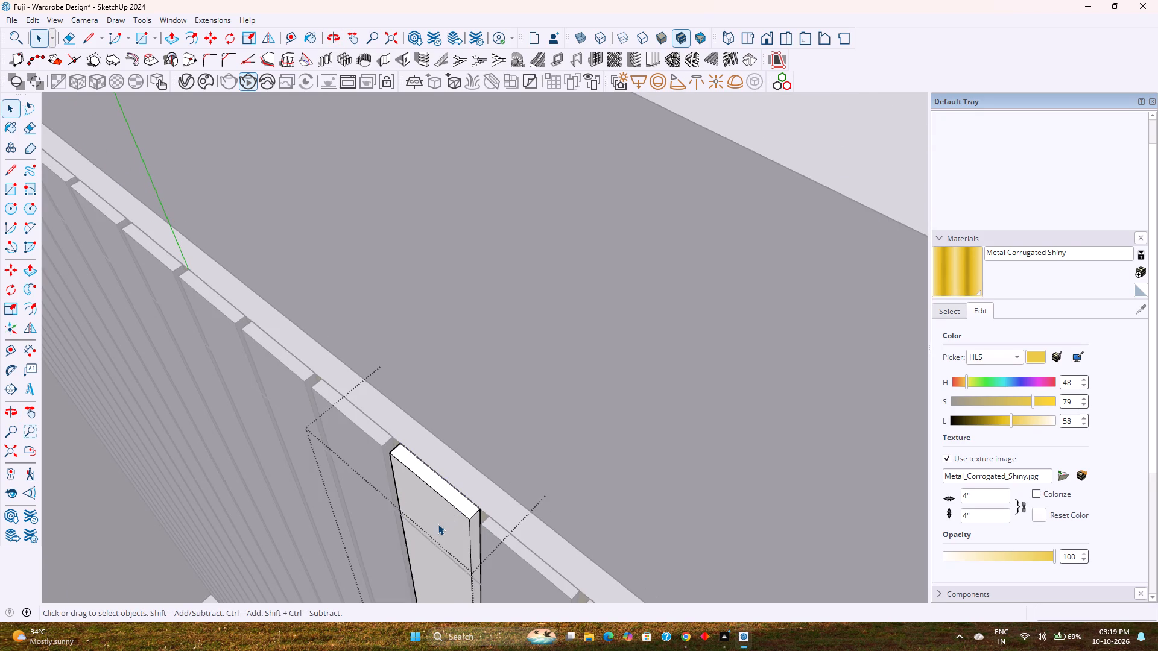
pyautogui.press('p')
pyautogui.doubleClick(441, 526)
pyautogui.press('Escape')
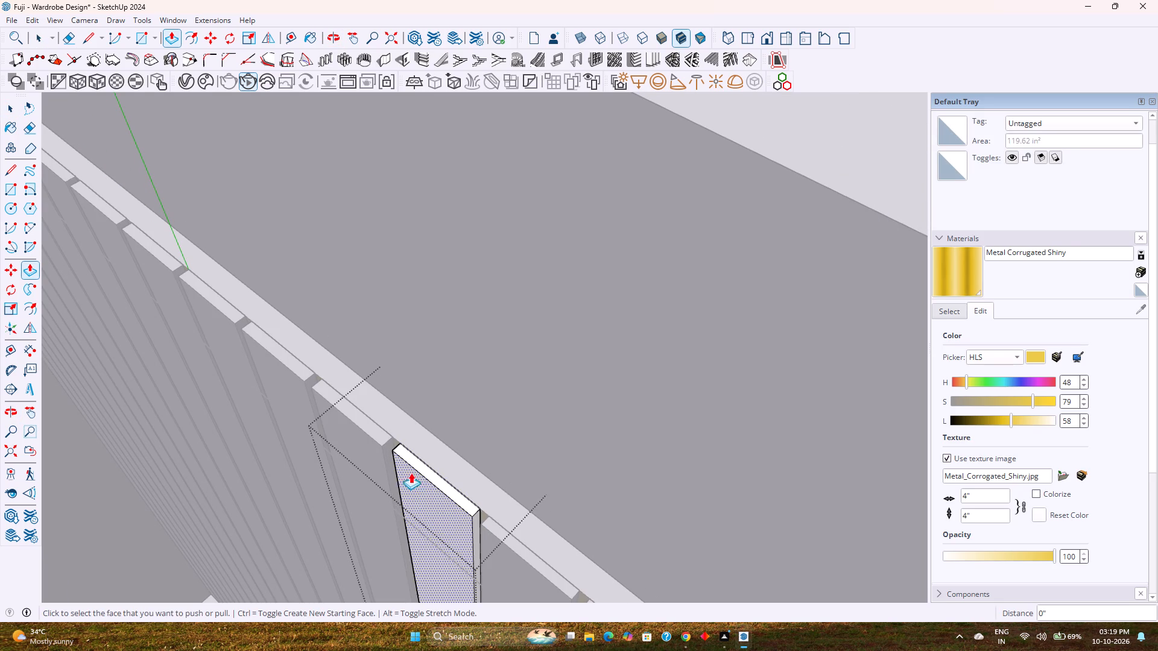
pyautogui.press('space')
pyautogui.press('Escape')
# Push in the front faces of the two louvres adjoining the last adjusted one by 1/16" each.
pyautogui.doubleClick(362, 445)
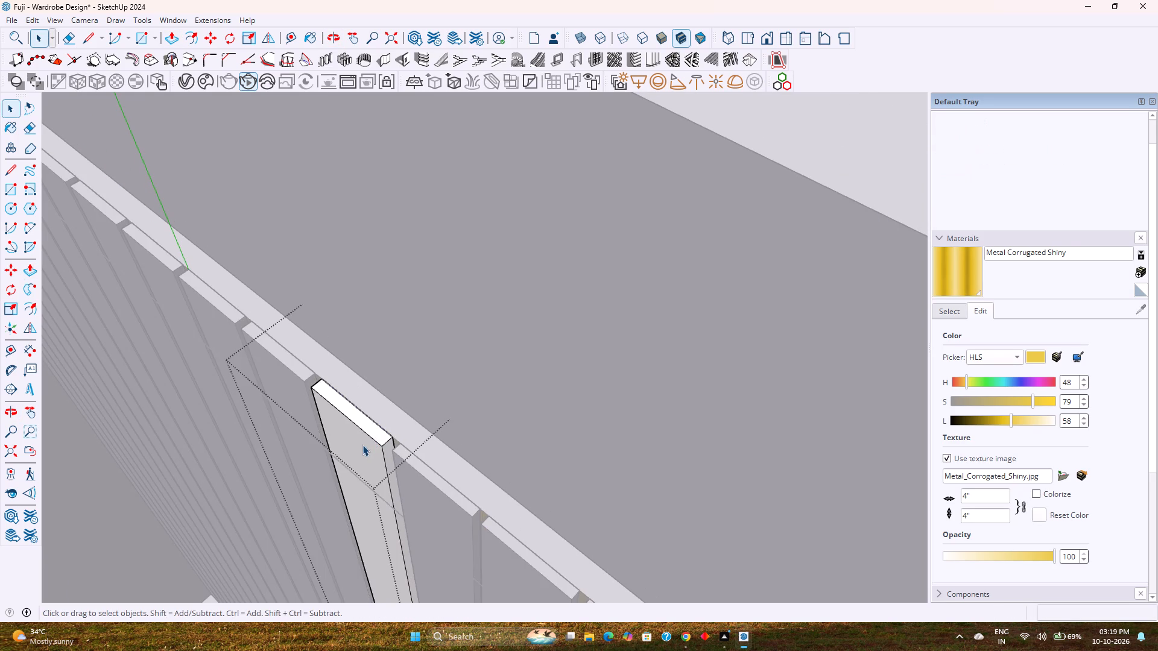
pyautogui.press('p')
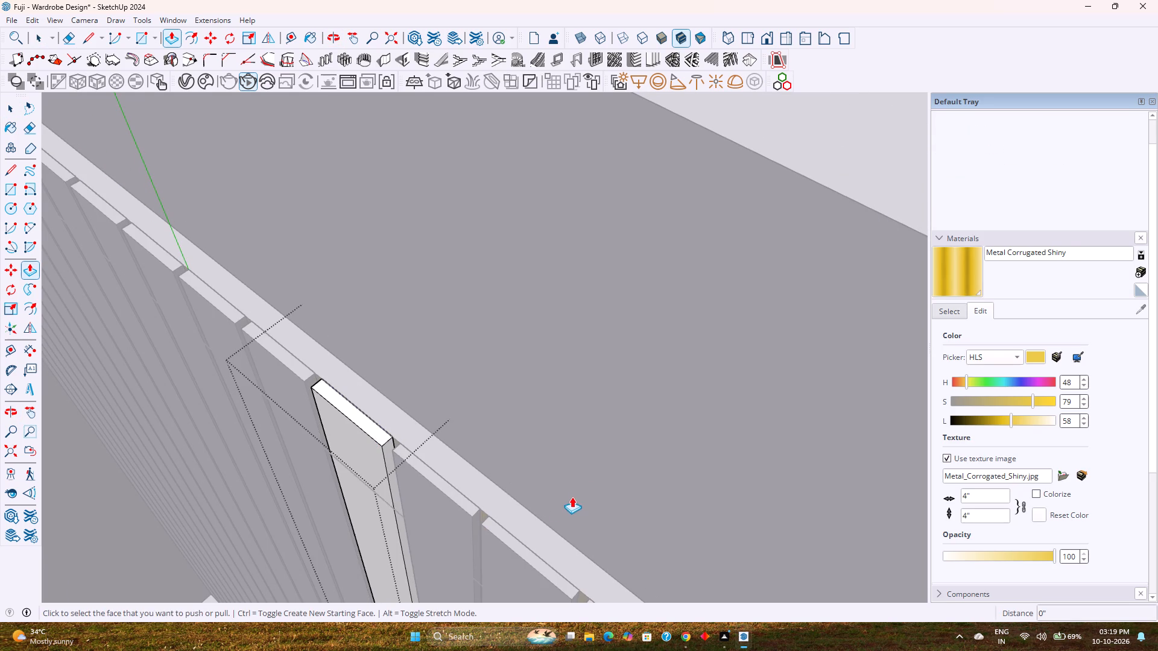
pyautogui.doubleClick(354, 445)
pyautogui.press('`')
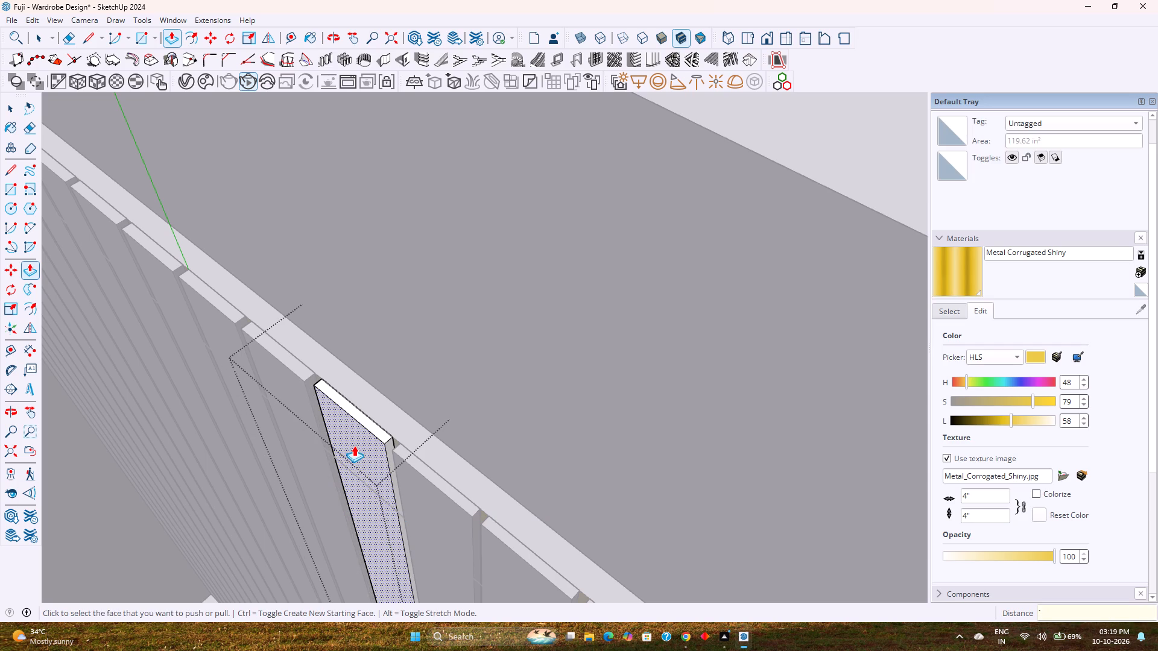
pyautogui.press('Escape')
pyautogui.press('space')
pyautogui.press('Escape')
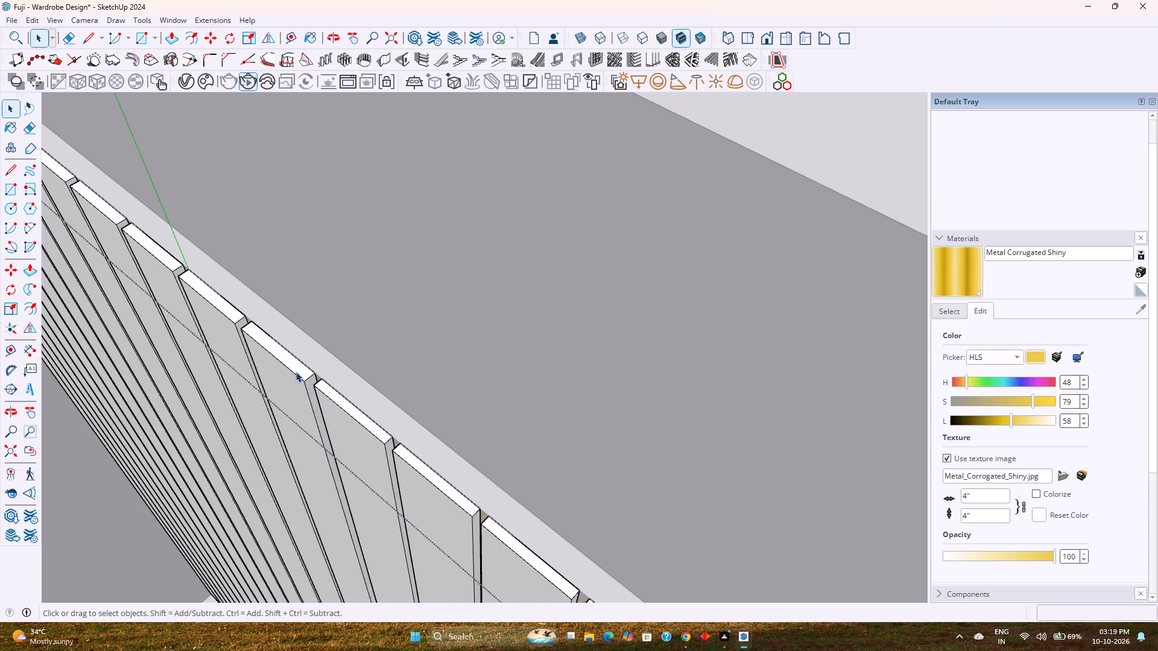
pyautogui.doubleClick(293, 371)
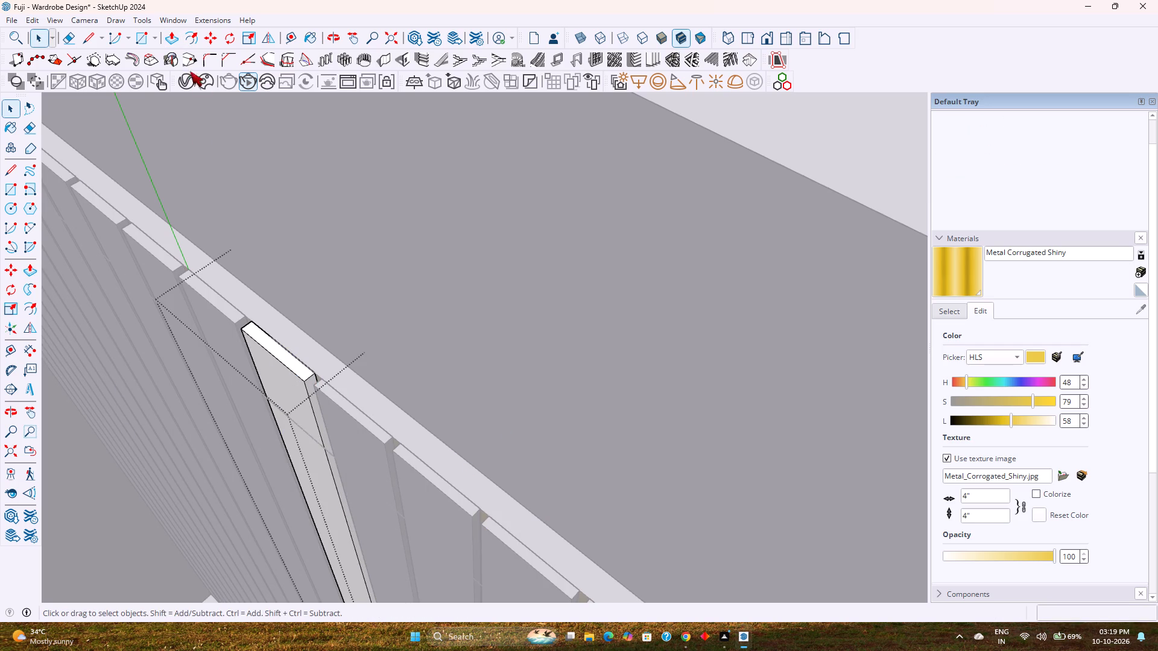
pyautogui.click(172, 37)
pyautogui.doubleClick(286, 393)
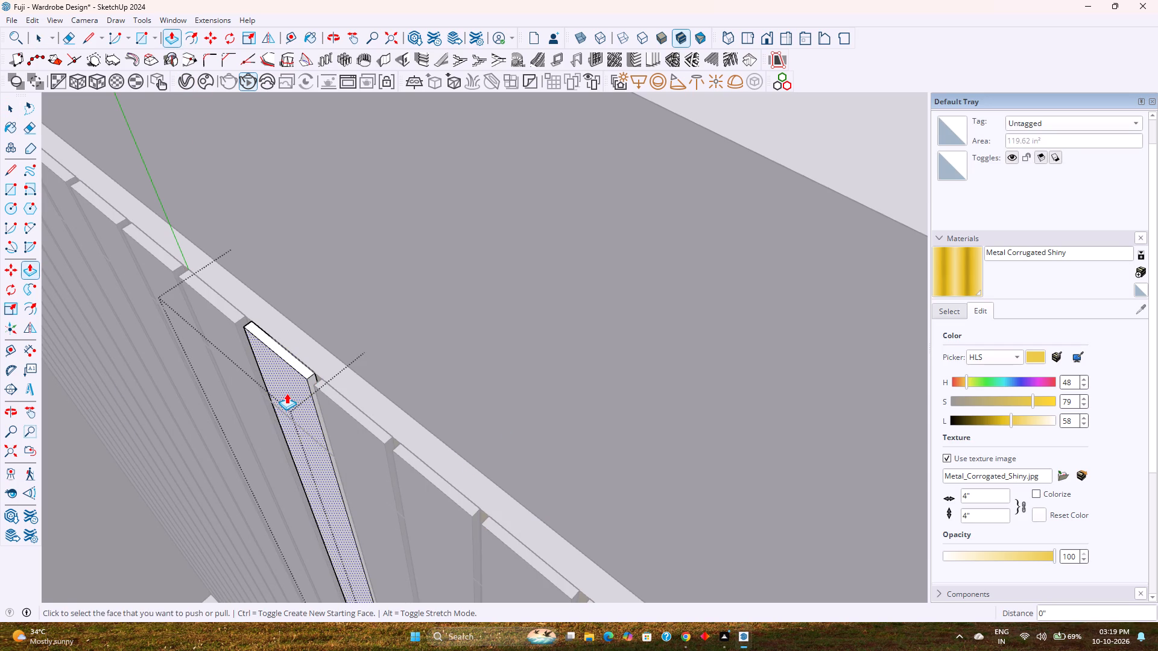
pyautogui.press('Escape')
pyautogui.press('space')
pyautogui.press('Escape')
# Push the front faces of the two louvres on either side of the green axis line inward by 1/16".
pyautogui.doubleClick(224, 335)
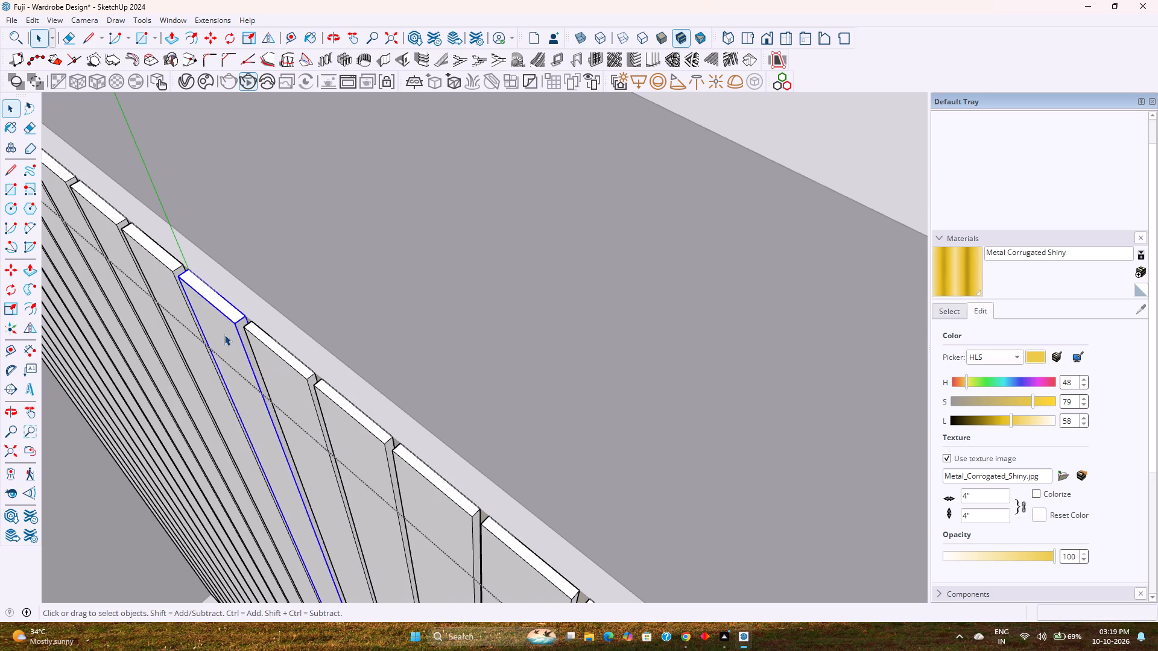
pyautogui.click(171, 36)
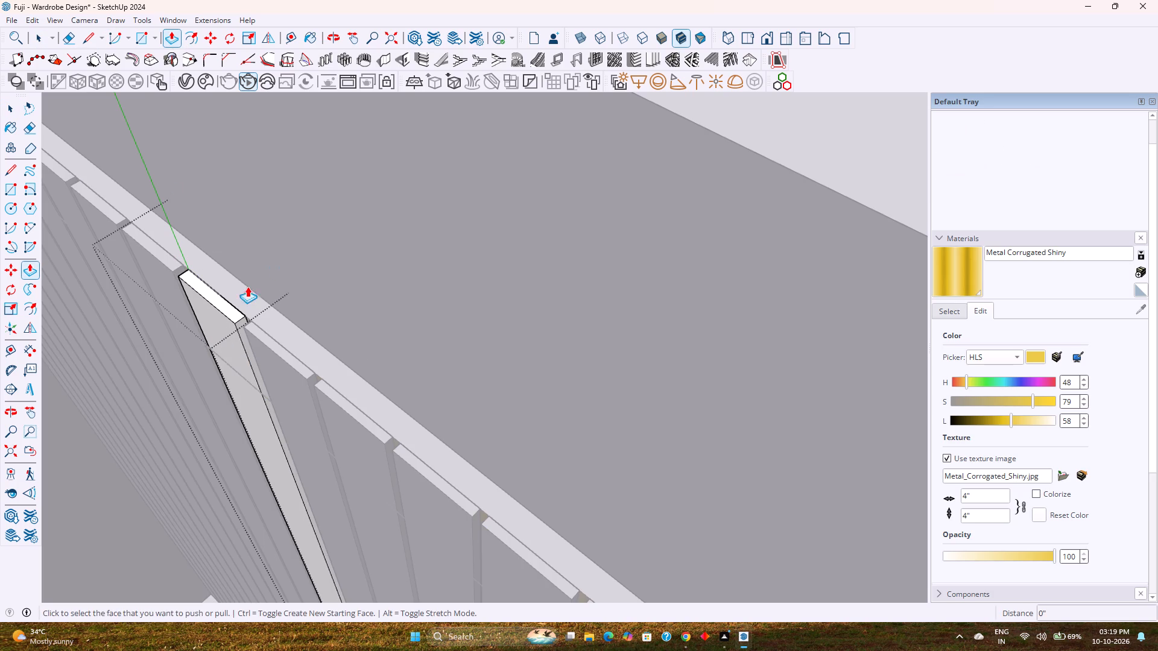
pyautogui.doubleClick(227, 325)
pyautogui.press('space')
pyautogui.press('Escape')
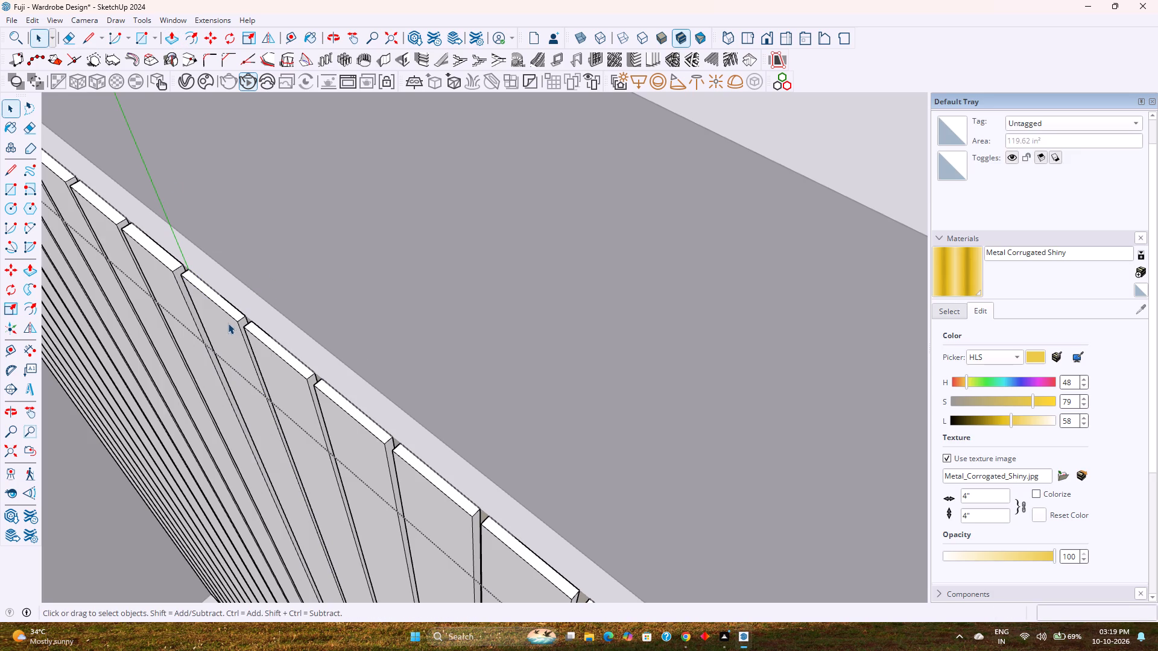
pyautogui.keyDown('shift'); pyautogui.moveTo(229, 315); pyautogui.dragTo(508, 505, button='middle'); pyautogui.keyUp('shift')
pyautogui.keyDown('shift'); pyautogui.scroll(-1, 508, 505); pyautogui.keyUp('shift')
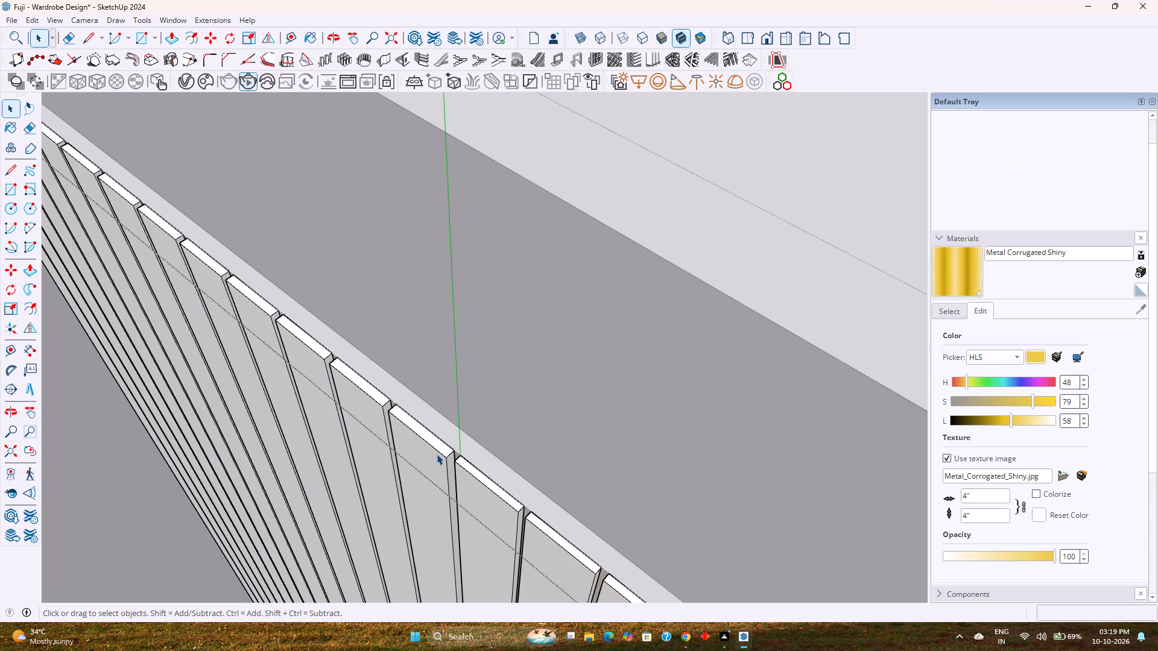
pyautogui.scroll(-12, 437, 454)
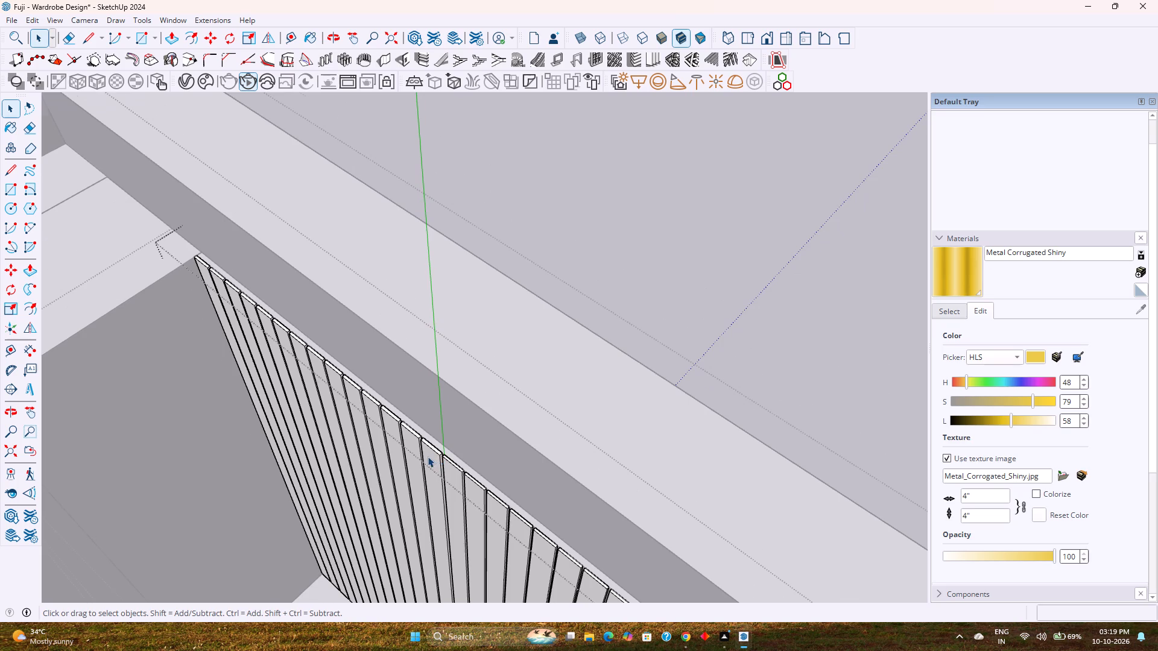
pyautogui.scroll(20, 428, 456)
pyautogui.scroll(1, 428, 456)
pyautogui.doubleClick(455, 450)
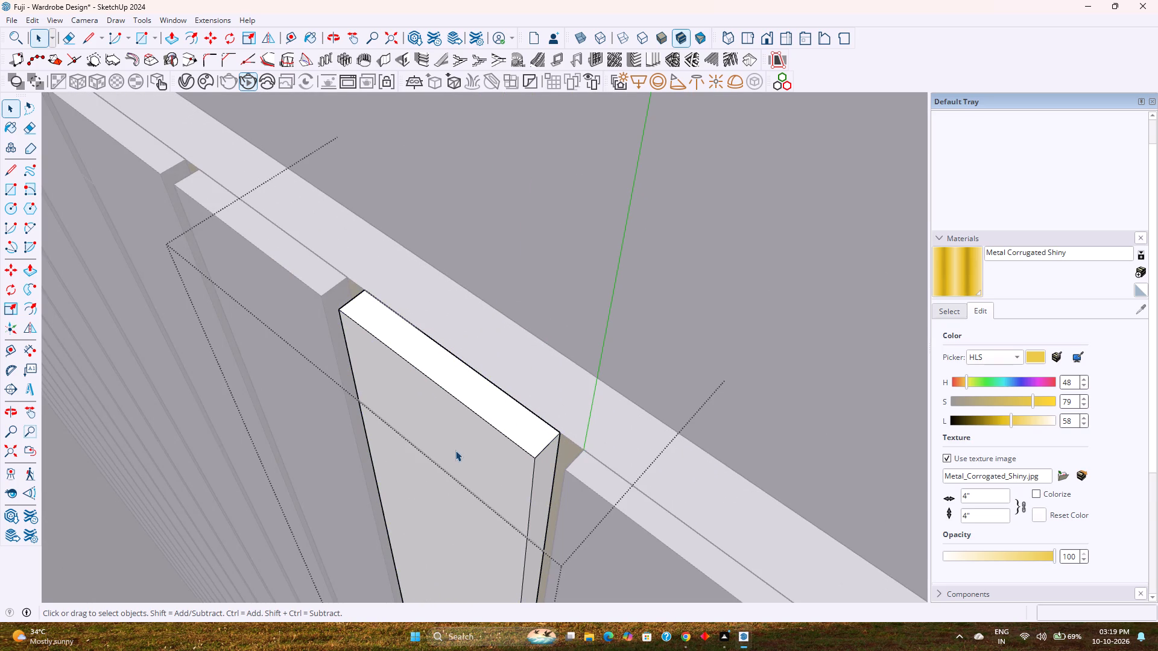
pyautogui.press('p')
pyautogui.doubleClick(457, 442)
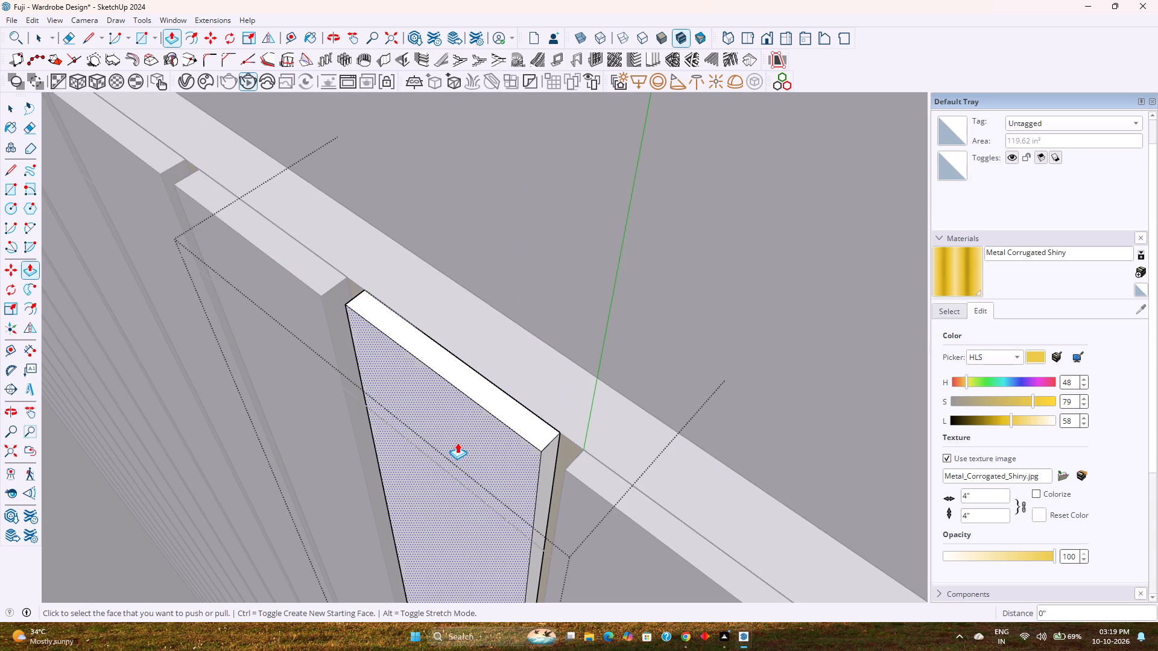
pyautogui.press('Escape')
pyautogui.press('space')
pyautogui.press('Escape')
# Push the front face of the next unadjusted louvre in the row inward by 1/16".
pyautogui.doubleClick(303, 327)
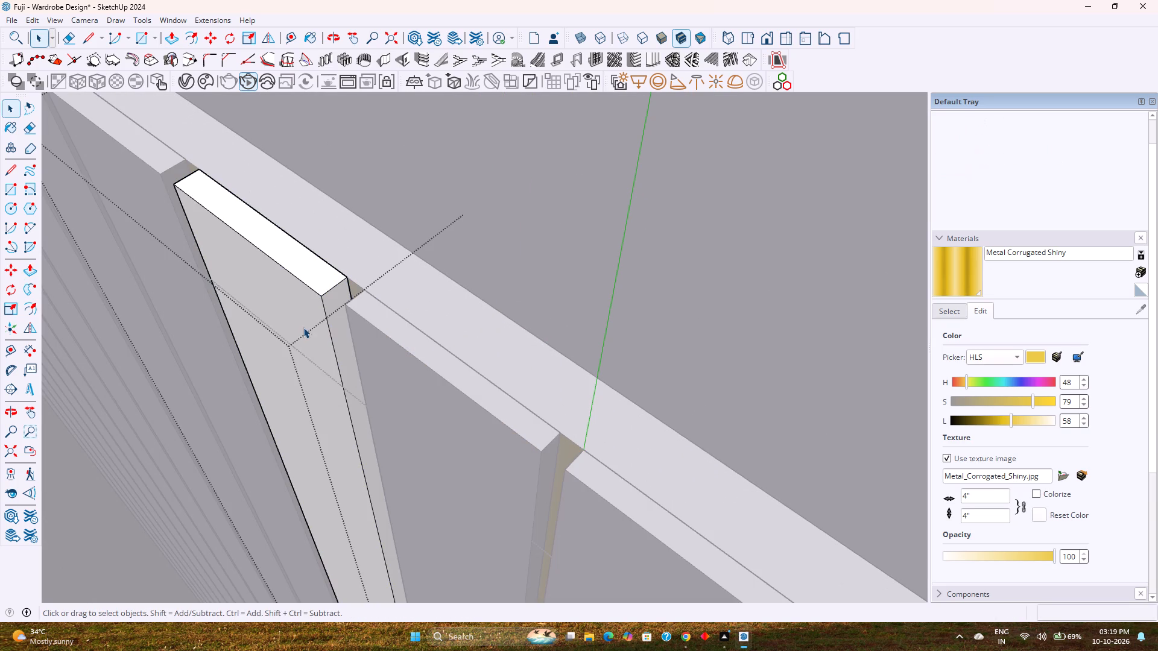
pyautogui.press('p')
pyautogui.doubleClick(296, 336)
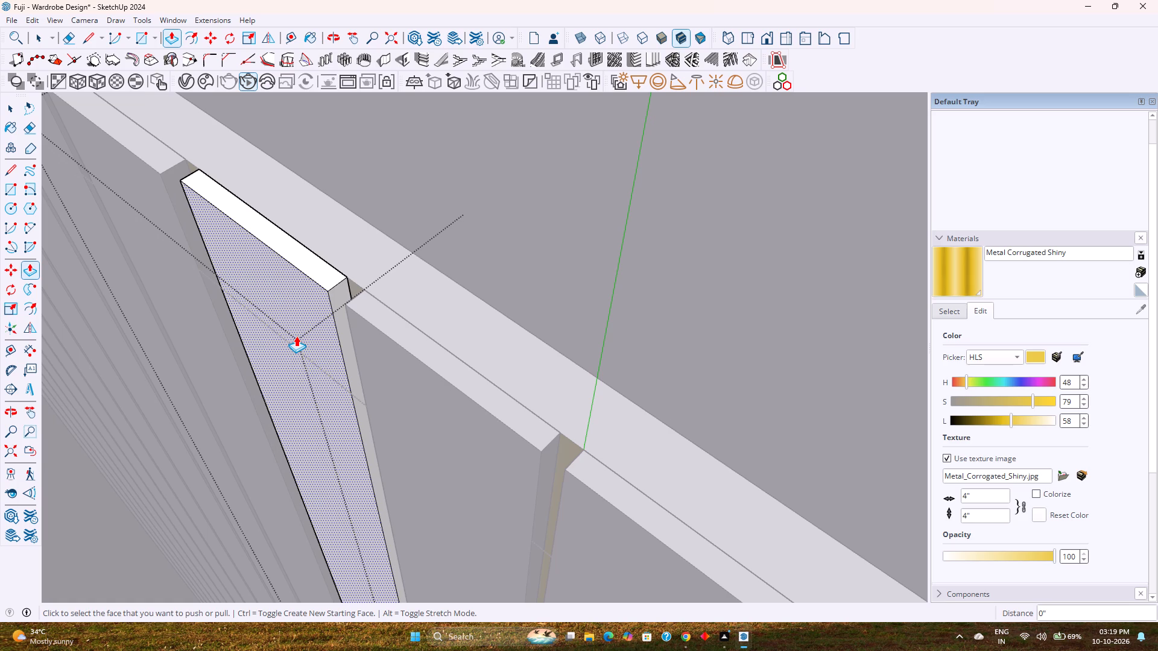
pyautogui.press('space')
pyautogui.press('Escape')
pyautogui.press('Escape')
pyautogui.keyDown('shift'); pyautogui.moveTo(294, 335); pyautogui.dragTo(496, 501, button='middle'); pyautogui.keyUp('shift')
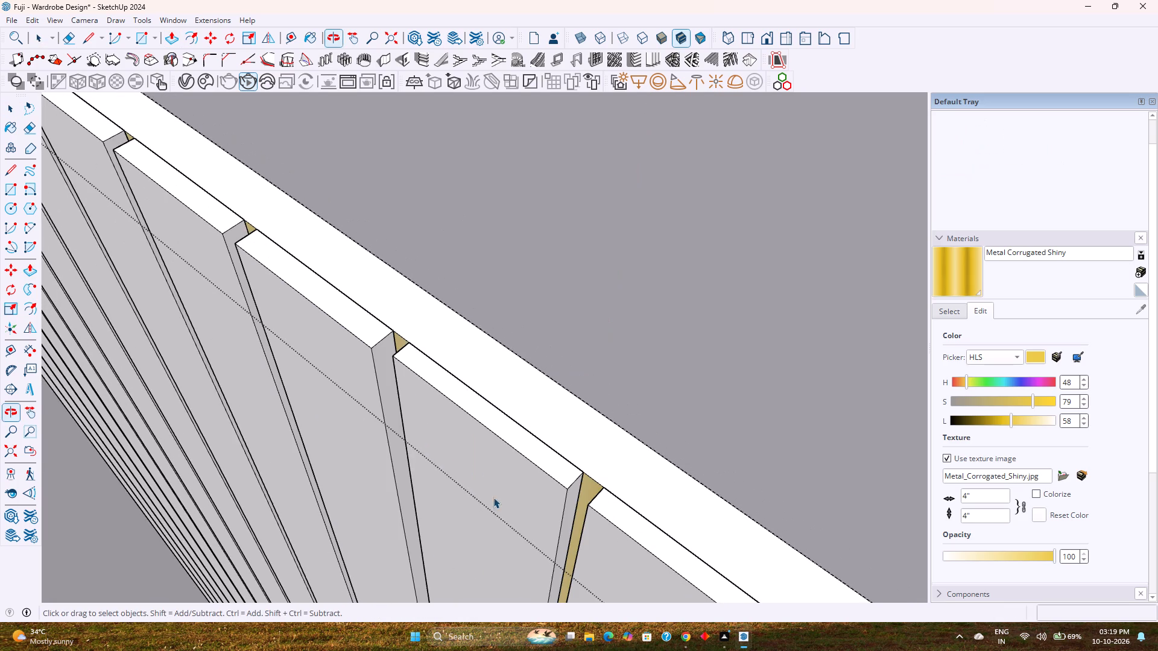
# Push the front faces of the next two unadjusted louvres in the row inward by 1/16" each.
pyautogui.click(369, 347)
pyautogui.doubleClick(369, 347)
pyautogui.doubleClick(340, 351)
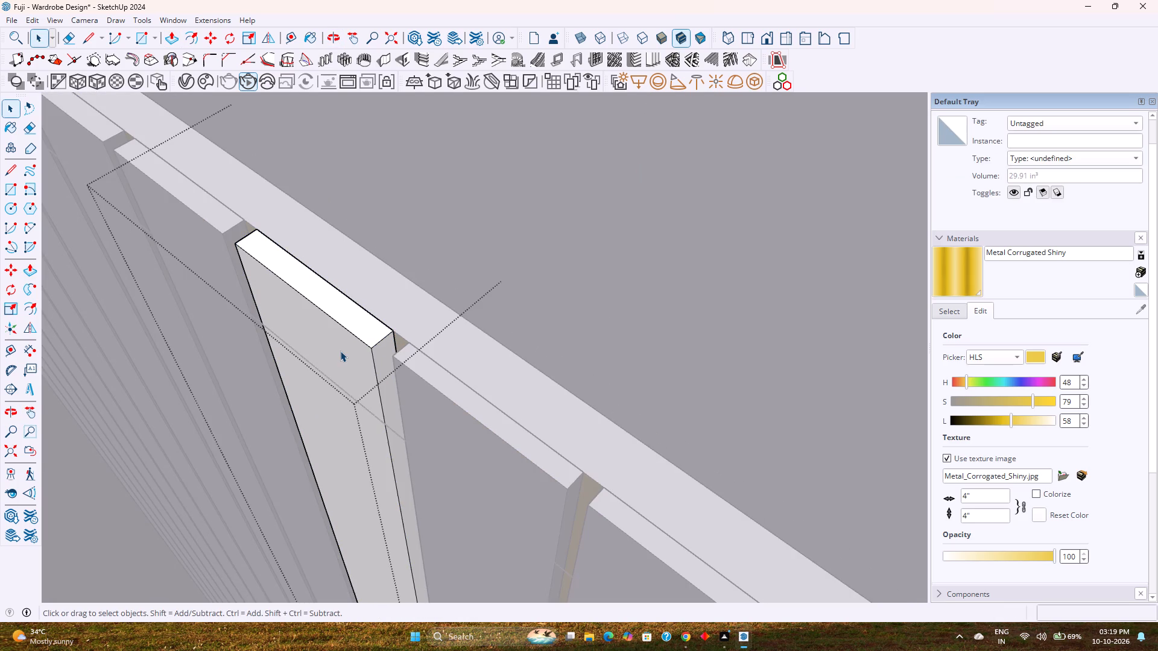
pyautogui.press('p')
pyautogui.doubleClick(340, 350)
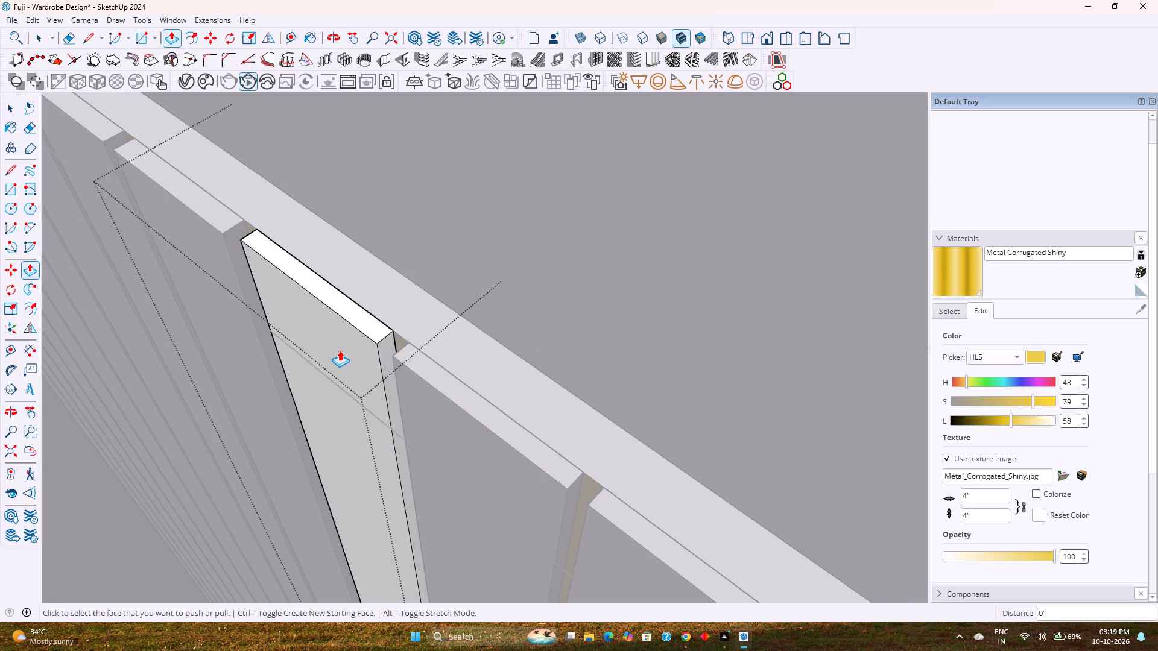
pyautogui.press('space')
pyautogui.press('Escape')
pyautogui.doubleClick(203, 225)
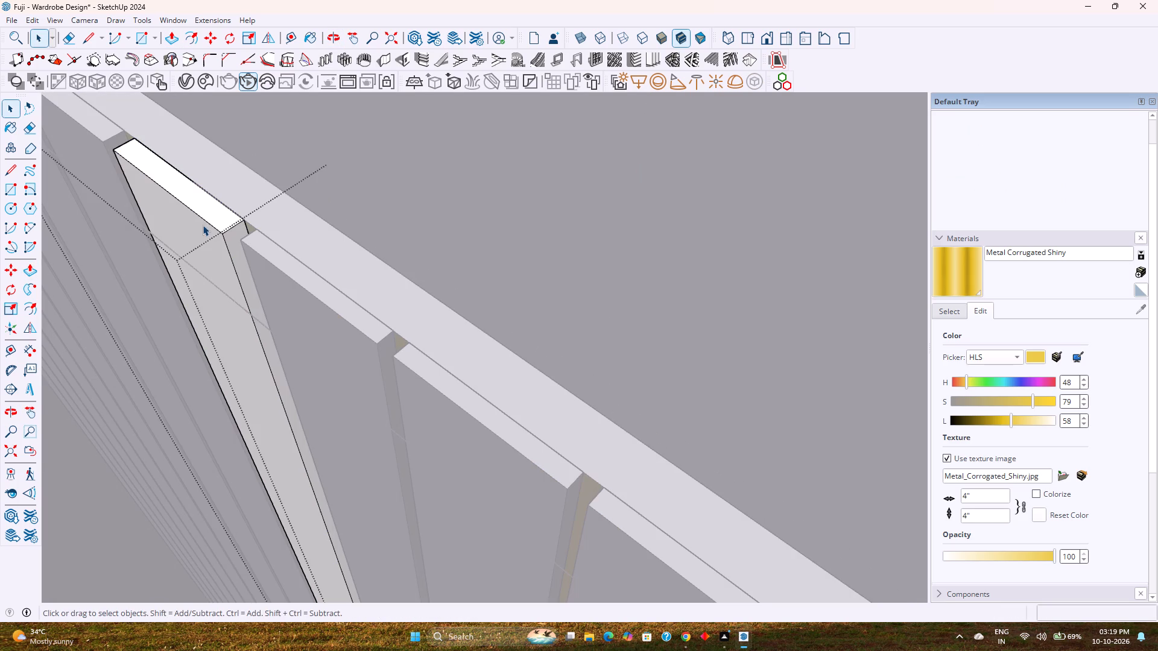
pyautogui.press('p')
pyautogui.doubleClick(218, 265)
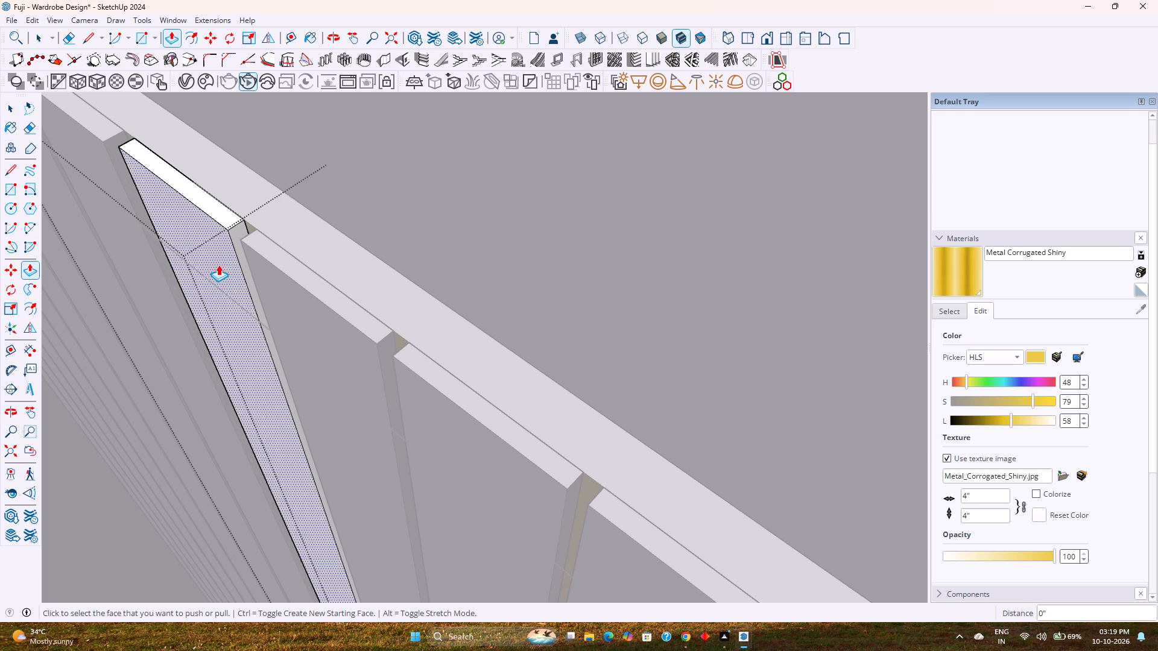
pyautogui.press('Escape')
pyautogui.press('space')
pyautogui.press('Escape')
# Apply the same 1/16" inward push to the front faces of the following two louvres toward the shelved wardrobe.
pyautogui.keyDown('shift'); pyautogui.moveTo(230, 257); pyautogui.dragTo(525, 498, button='middle'); pyautogui.keyUp('shift')
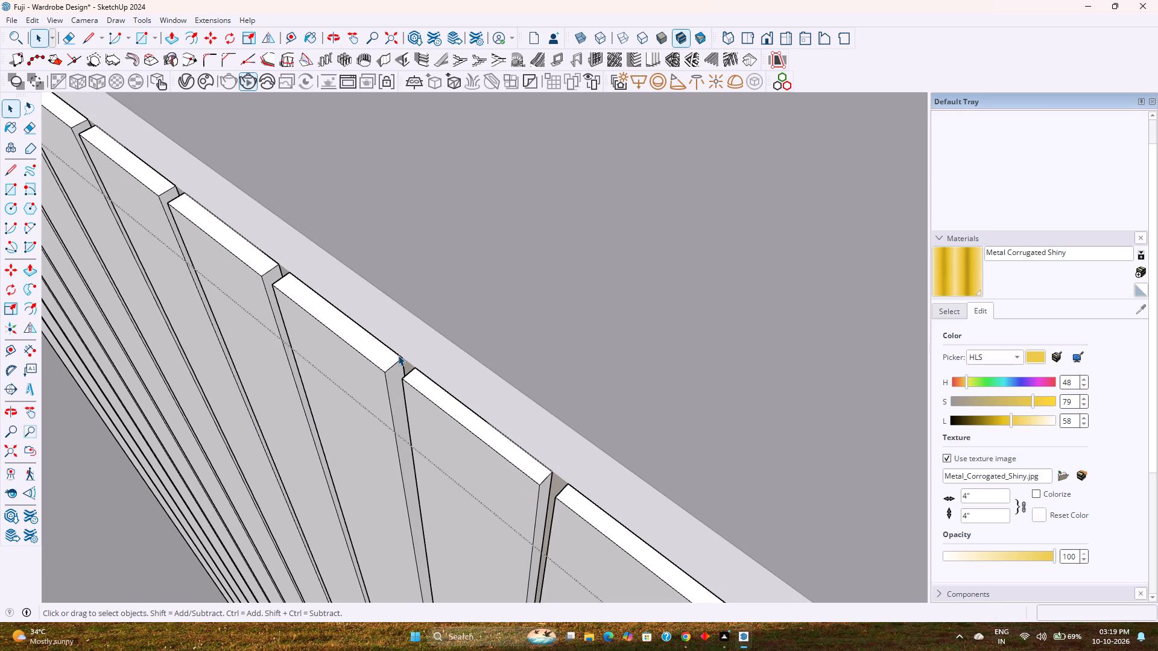
pyautogui.doubleClick(374, 362)
pyautogui.press('p')
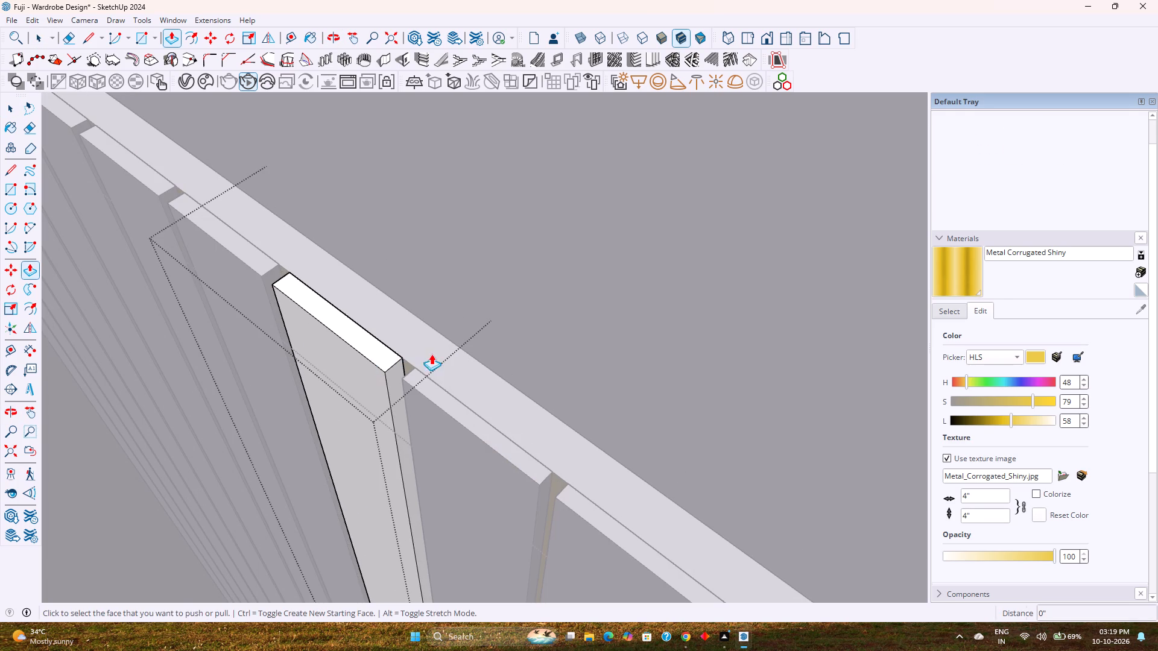
pyautogui.doubleClick(364, 368)
pyautogui.press('space')
pyautogui.press('Escape')
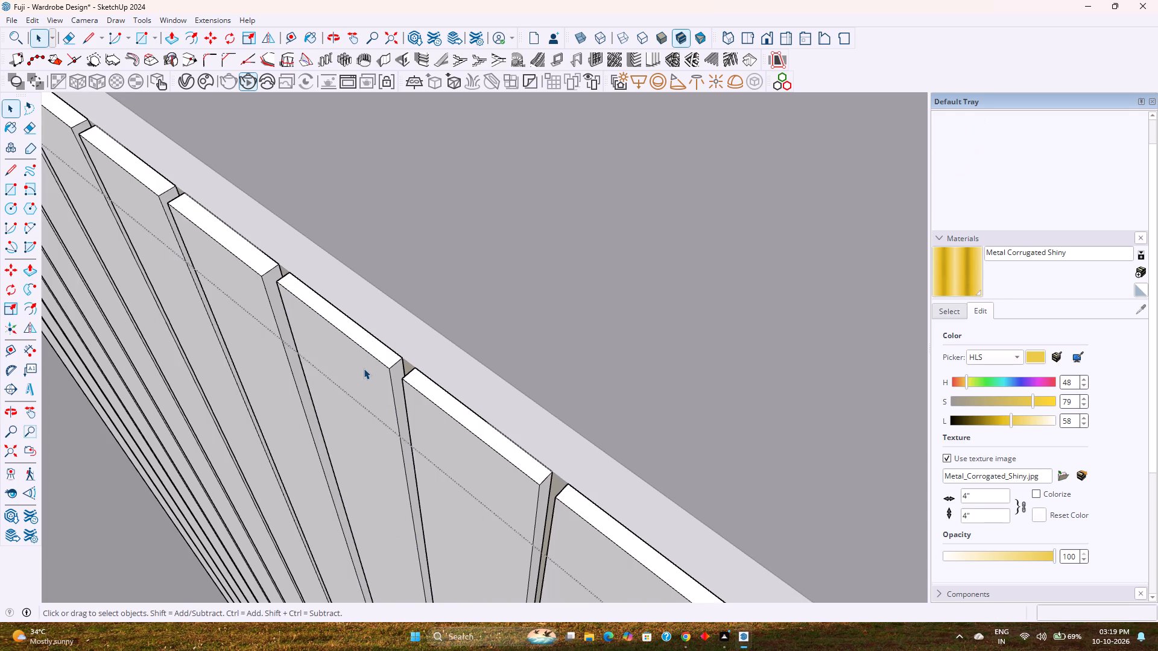
pyautogui.keyDown('shift'); pyautogui.moveTo(364, 368); pyautogui.dragTo(559, 524, button='middle'); pyautogui.keyUp('shift')
pyautogui.doubleClick(415, 401)
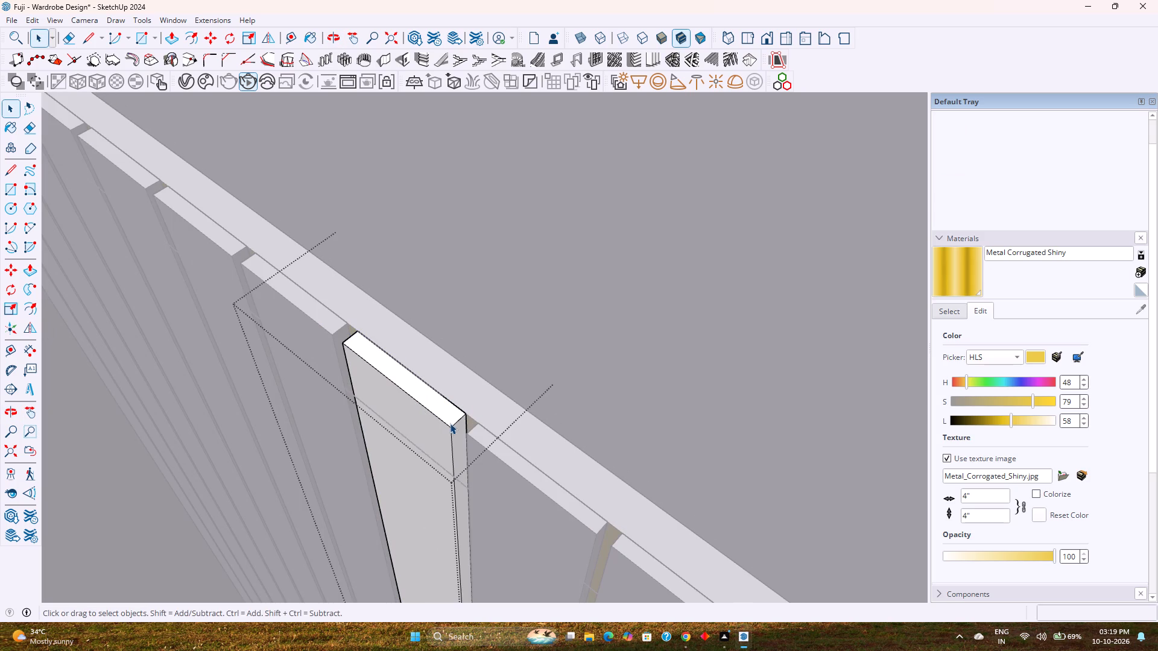
pyautogui.press('p')
pyautogui.doubleClick(431, 434)
pyautogui.press('Escape')
pyautogui.press('space')
pyautogui.press('Escape')
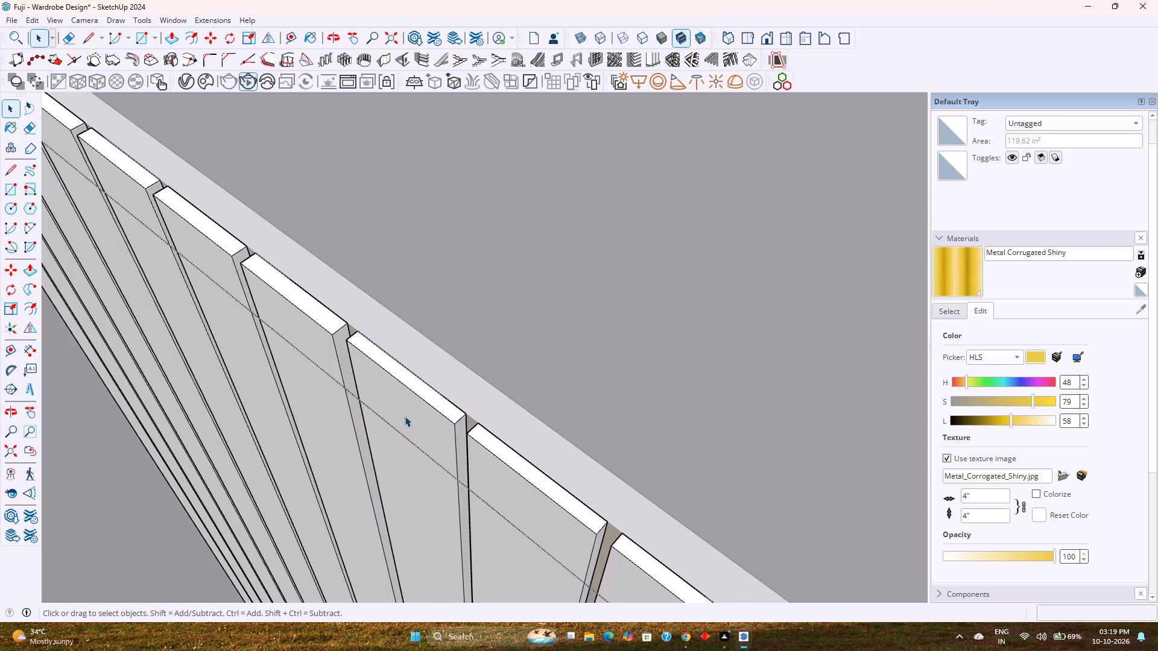
# Push in the front faces of the two louvres adjoining the last adjusted one by 1/16" each.
pyautogui.doubleClick(292, 311)
pyautogui.press('p')
pyautogui.doubleClick(293, 327)
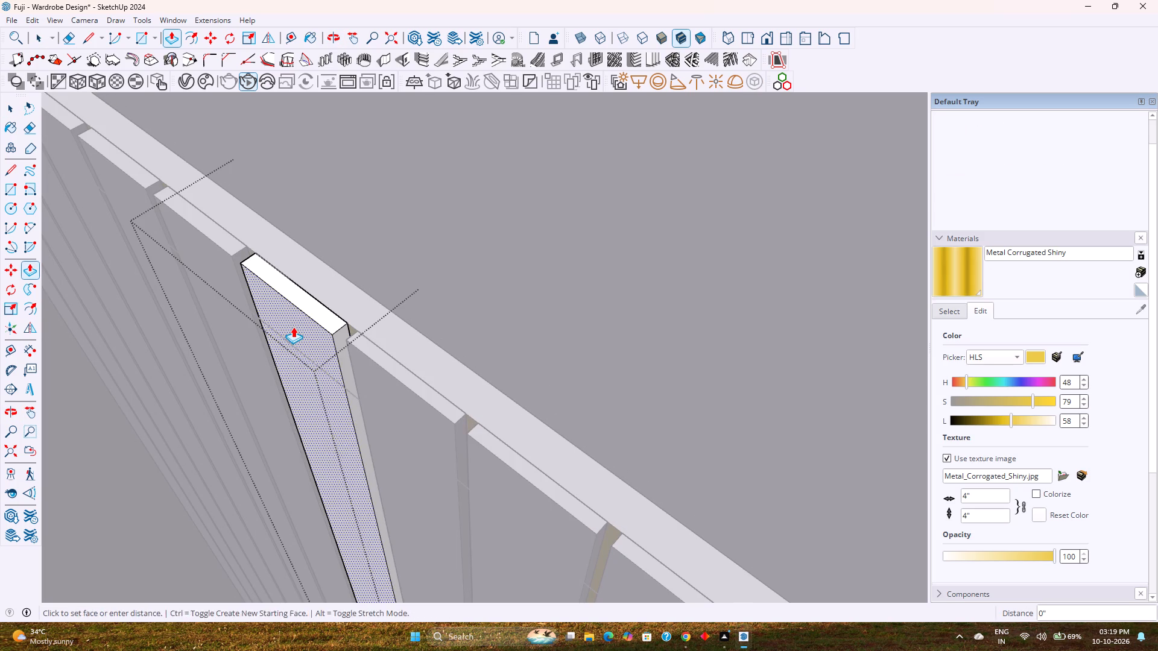
pyautogui.press('Escape')
pyautogui.press('space')
pyautogui.press('Escape')
pyautogui.doubleClick(220, 245)
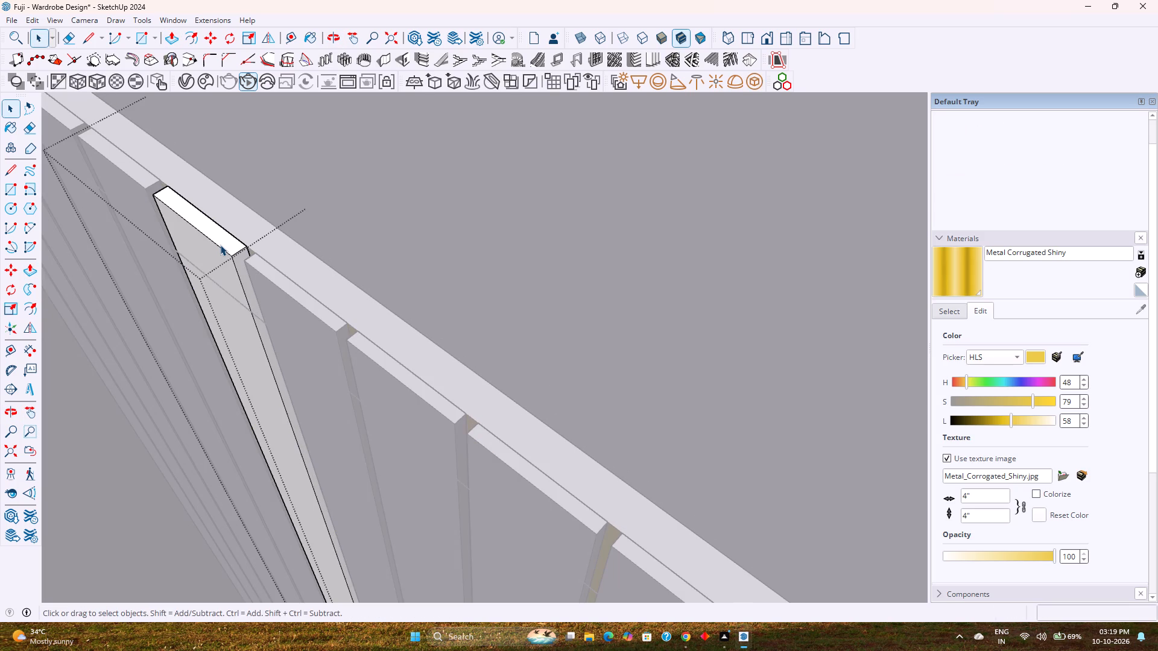
pyautogui.press('p')
pyautogui.doubleClick(221, 274)
pyautogui.press('Escape')
pyautogui.press('space')
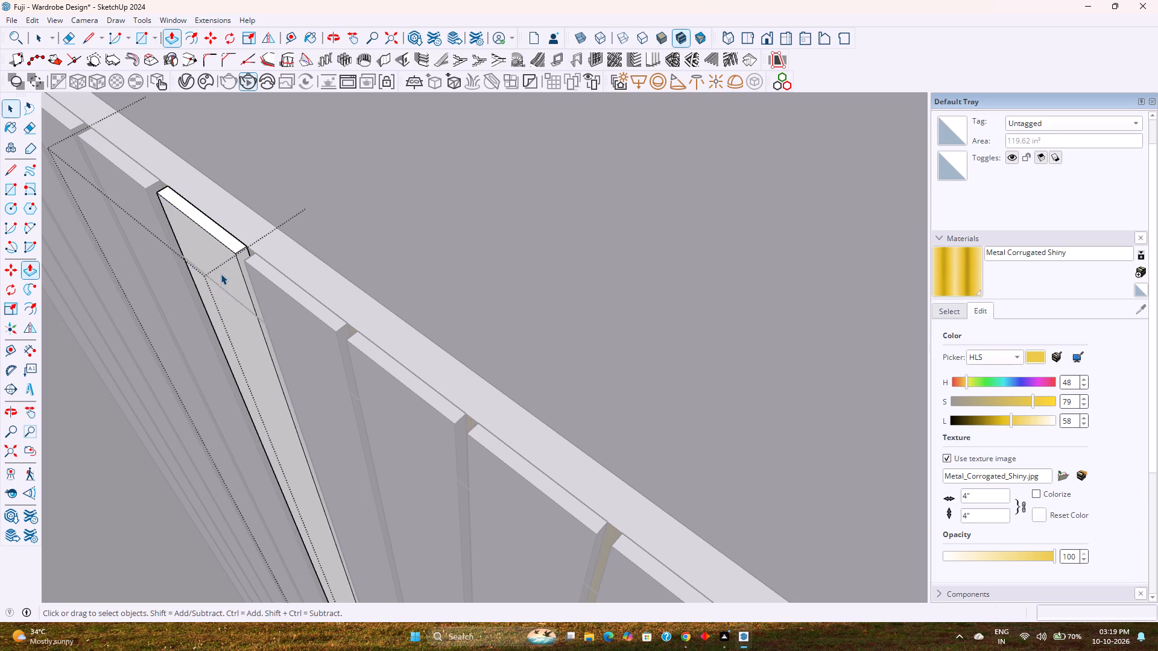
pyautogui.keyDown('shift'); pyautogui.moveTo(232, 268); pyautogui.dragTo(432, 479, button='middle'); pyautogui.keyUp('shift')
pyautogui.press('Escape')
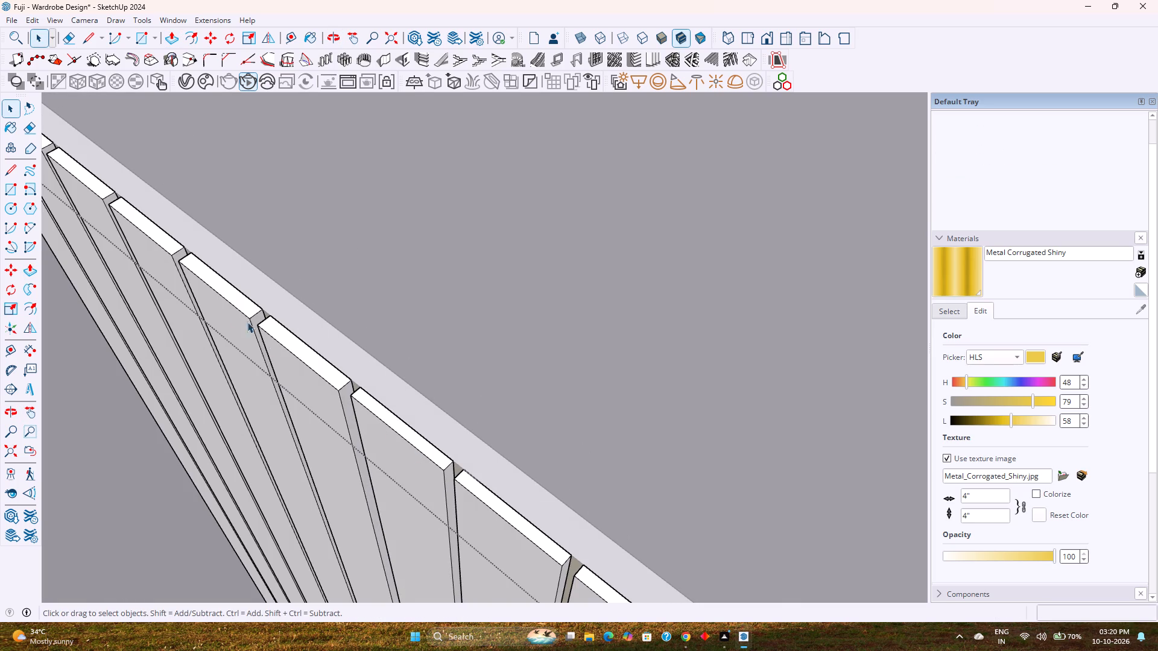
# Reduce the depth of the next two louvres toward the wardrobe by pushing their front faces in 1/16".
pyautogui.doubleClick(230, 308)
pyautogui.press('p')
pyautogui.doubleClick(224, 318)
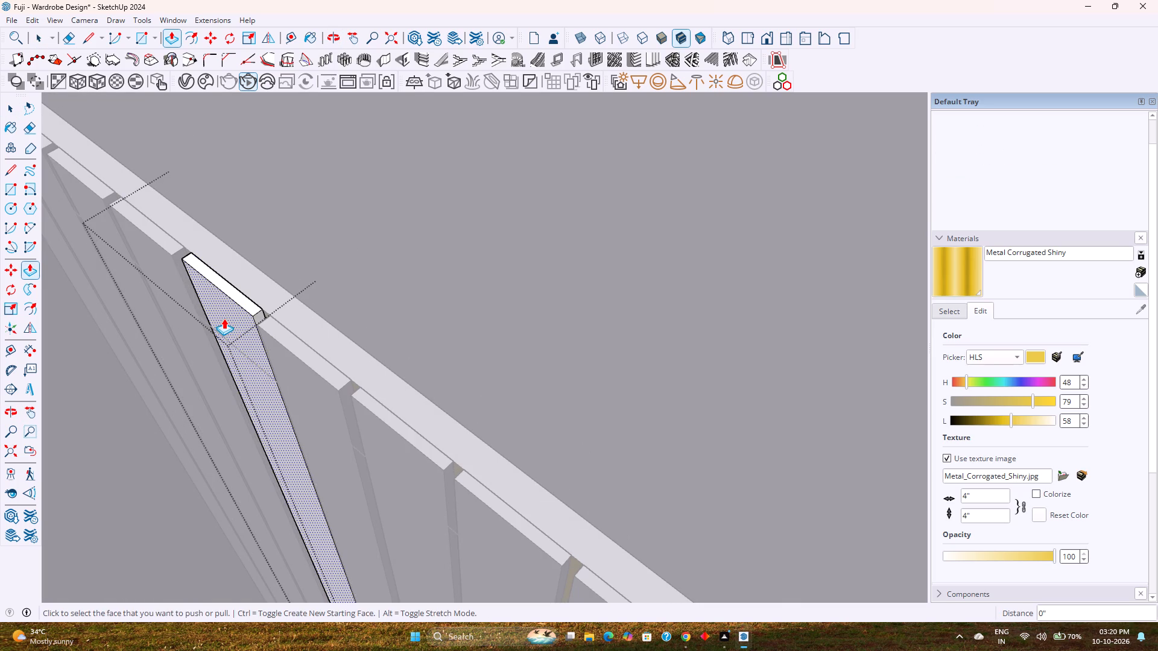
pyautogui.press('Escape')
pyautogui.press('space')
pyautogui.press('Escape')
pyautogui.keyDown('shift'); pyautogui.moveTo(225, 318); pyautogui.dragTo(479, 549, button='middle'); pyautogui.keyUp('shift')
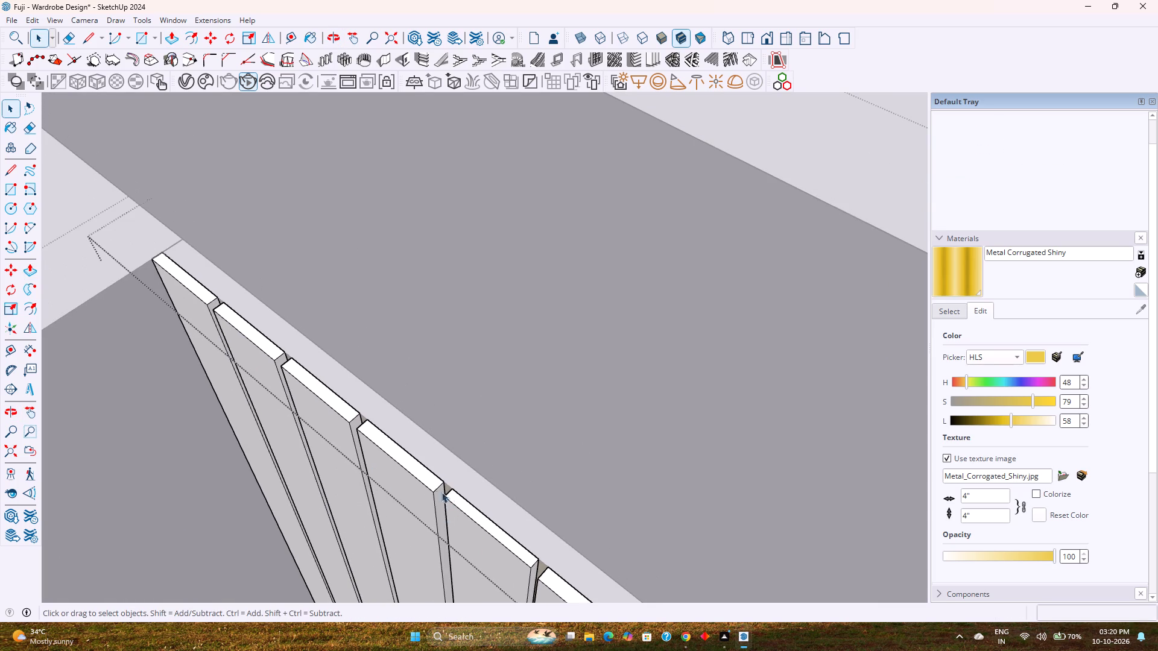
pyautogui.doubleClick(413, 482)
pyautogui.press('p')
pyautogui.doubleClick(393, 490)
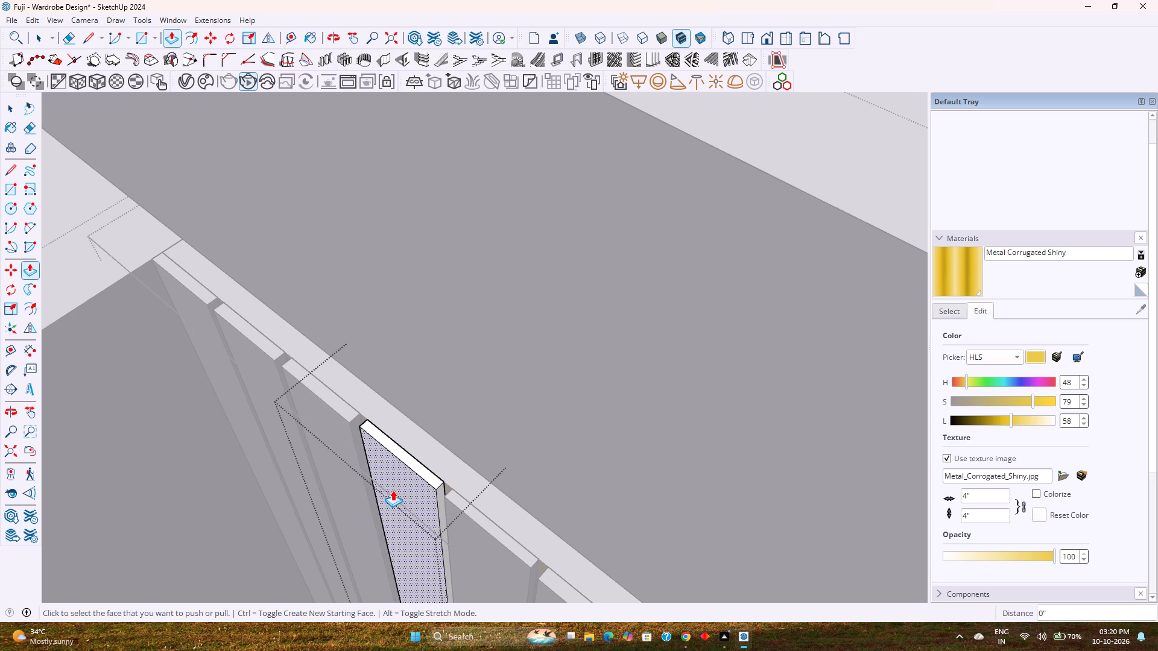
pyautogui.press('Escape')
pyautogui.press('space')
pyautogui.press('Escape')
# Push the front faces of the third- and second-to-last louvres before the wardrobe inward by 1/16".
pyautogui.doubleClick(334, 412)
pyautogui.press('p')
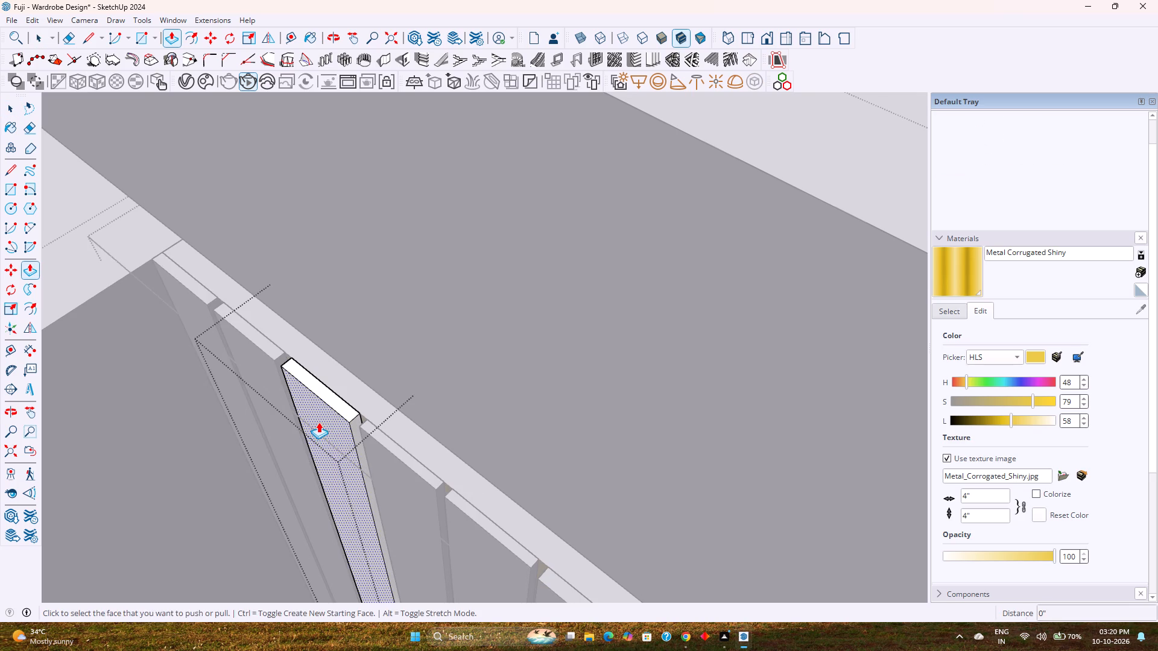
pyautogui.doubleClick(318, 423)
pyautogui.press('Escape')
pyautogui.press('space')
pyautogui.press('Escape')
pyautogui.doubleClick(274, 361)
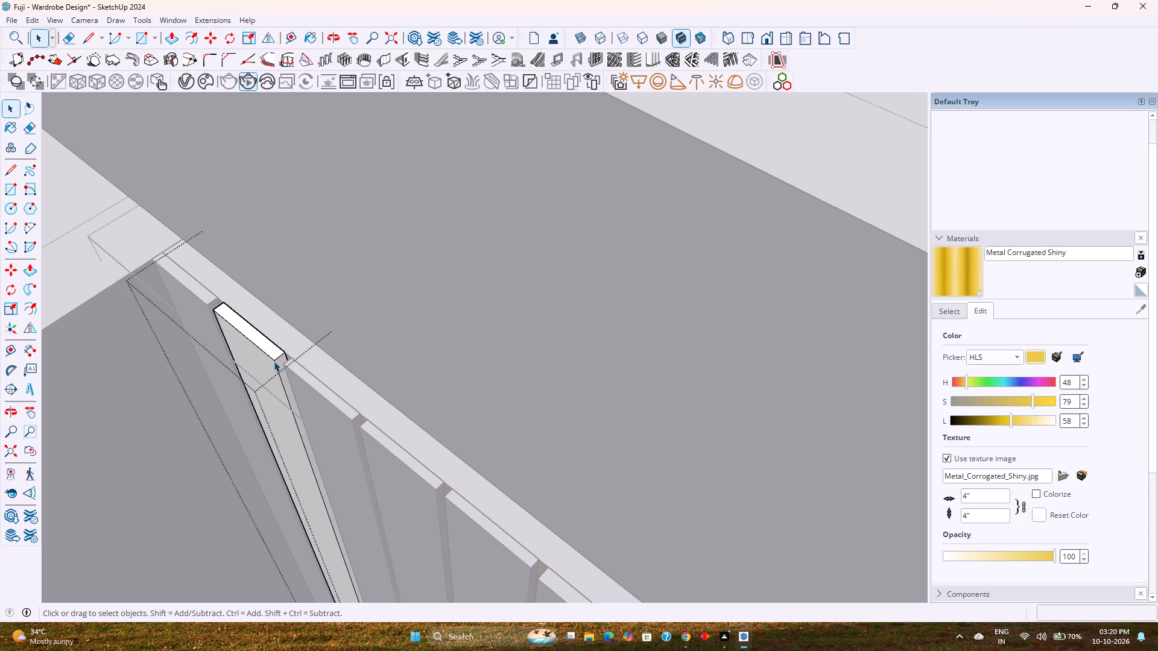
pyautogui.press('p')
pyautogui.doubleClick(265, 377)
pyautogui.press('Escape')
pyautogui.press('space')
pyautogui.press('Escape')
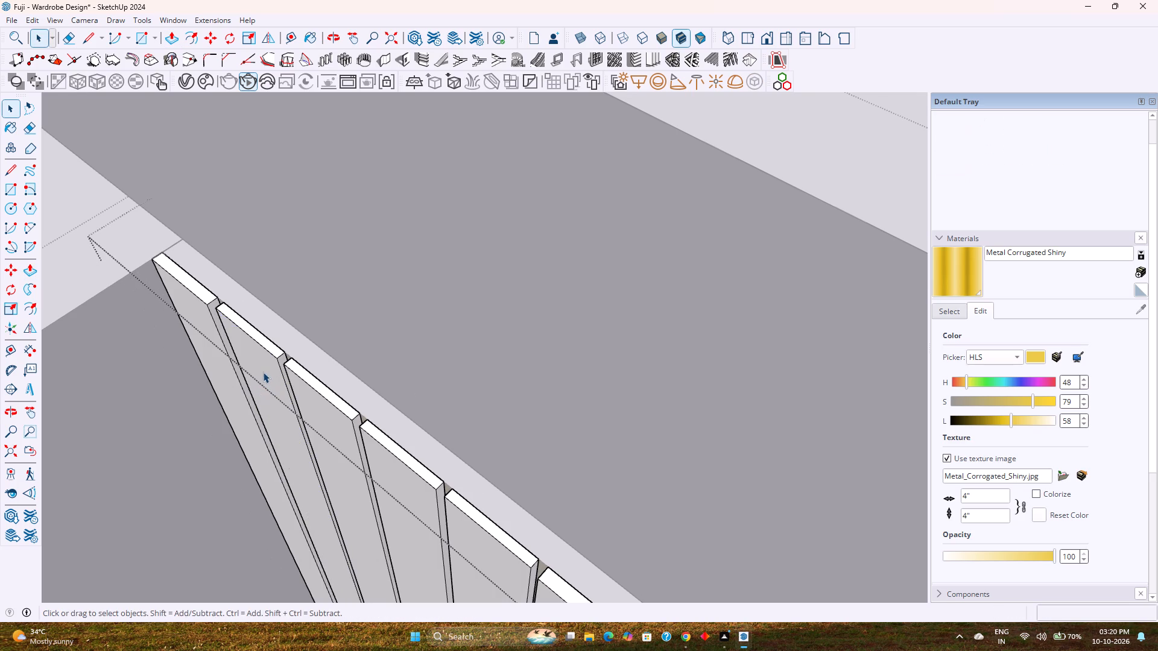
# Push the front face of the end louvre beside the shelved wardrobe inward by 1/16".
pyautogui.keyDown('shift'); pyautogui.moveTo(260, 369); pyautogui.dragTo(357, 474, button='middle'); pyautogui.keyUp('shift')
pyautogui.scroll(-1, 357, 474)
pyautogui.doubleClick(309, 417)
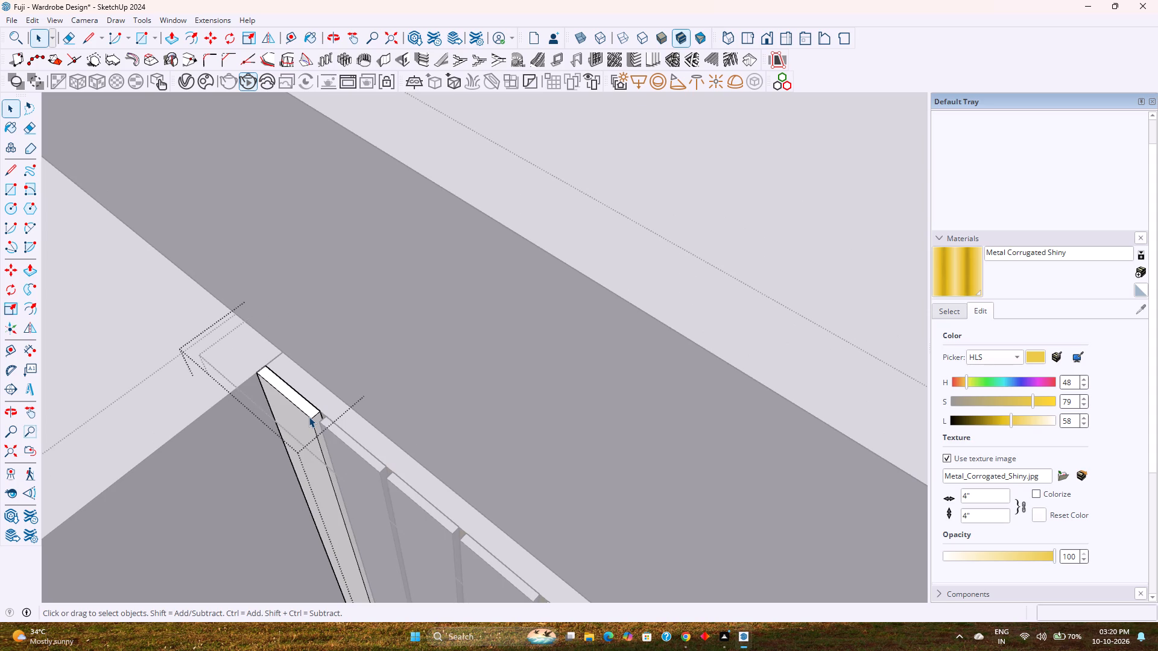
pyautogui.press('p')
pyautogui.doubleClick(299, 422)
pyautogui.press('Escape')
pyautogui.press('space')
pyautogui.press('Escape')
# Examine the whole louvred back panel from above and from the front, and leave the open groups.
pyautogui.scroll(-2, 299, 422)
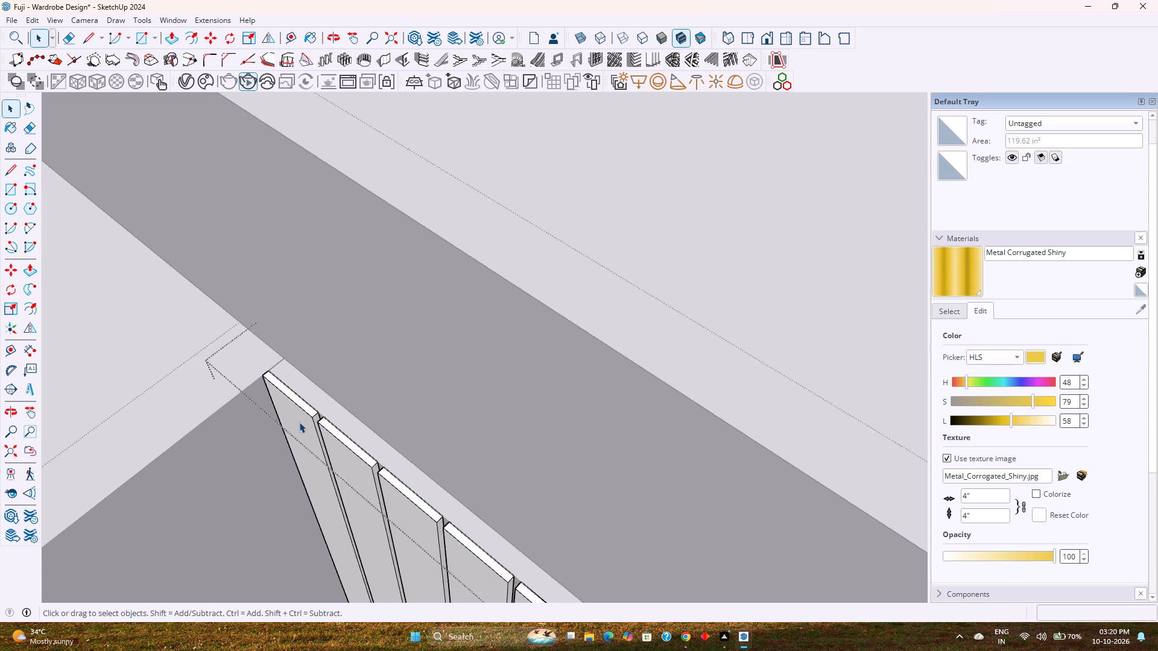
pyautogui.scroll(-2, 299, 422)
pyautogui.keyDown('shift'); pyautogui.scroll(-1, 308, 451); pyautogui.keyUp('shift')
pyautogui.keyDown('shift'); pyautogui.moveTo(332, 510); pyautogui.dragTo(372, 403, button='middle'); pyautogui.keyUp('shift')
pyautogui.scroll(-13, 390, 371)
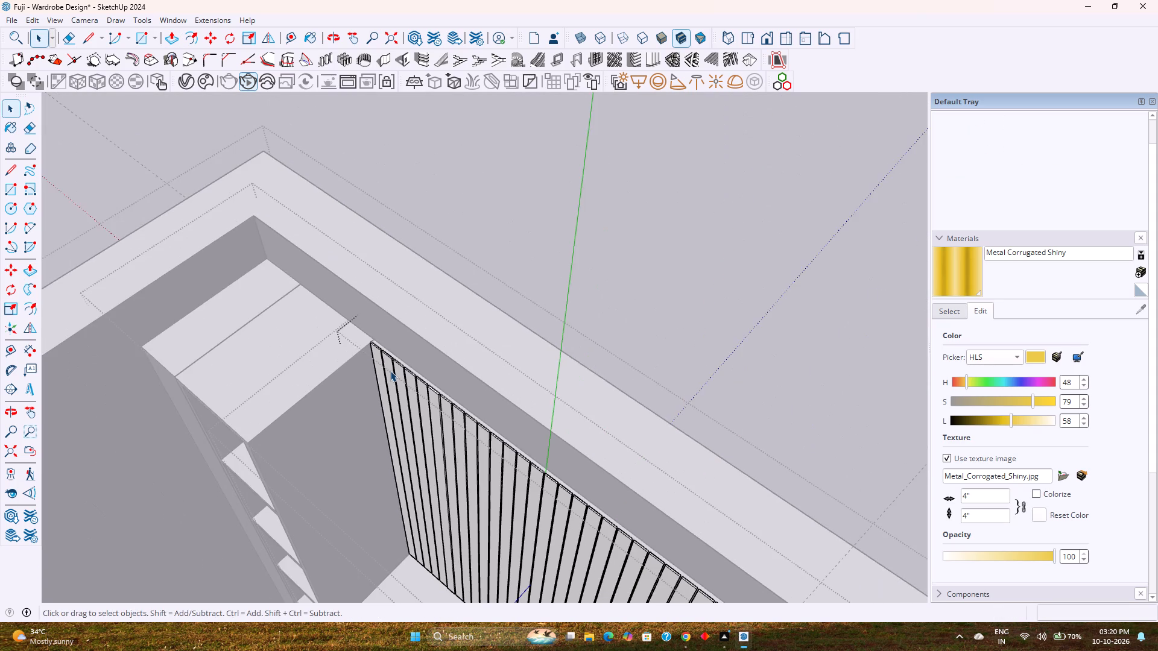
pyautogui.press('Escape')
pyautogui.scroll(-4, 399, 374)
pyautogui.keyDown('shift'); pyautogui.moveTo(484, 420); pyautogui.dragTo(408, 337, button='middle'); pyautogui.keyUp('shift')
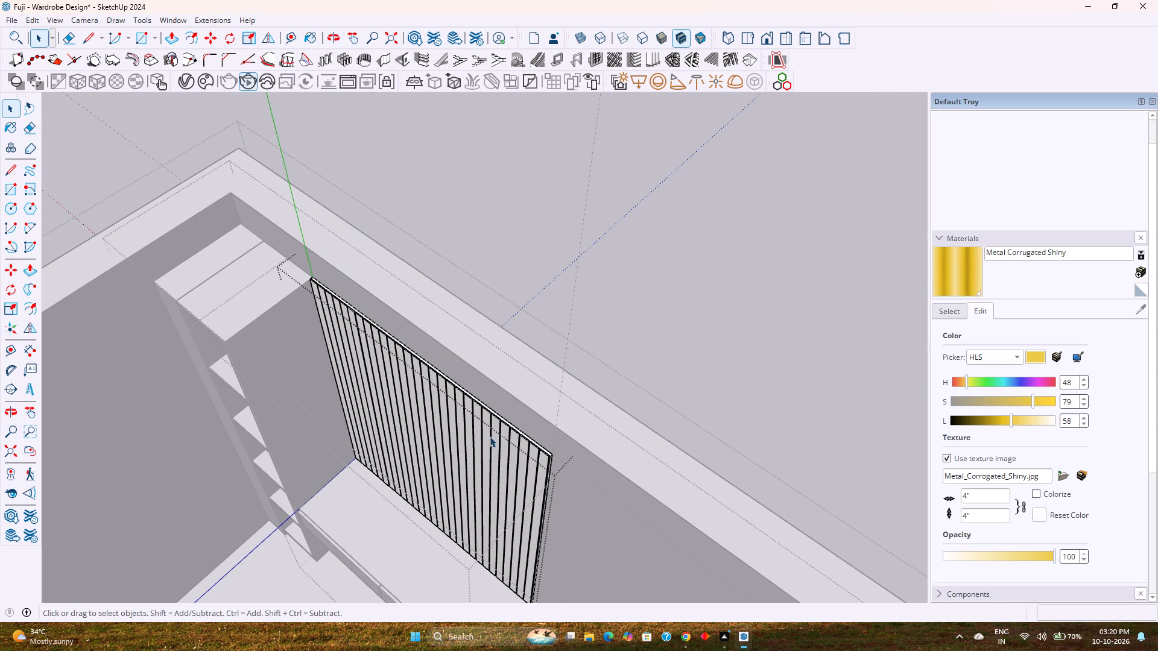
pyautogui.moveTo(490, 436); pyautogui.dragTo(527, 280, button='middle')
pyautogui.keyDown('shift'); pyautogui.moveTo(558, 395); pyautogui.dragTo(519, 418, button='middle'); pyautogui.keyUp('shift')
pyautogui.moveTo(485, 410); pyautogui.dragTo(612, 333, button='middle')
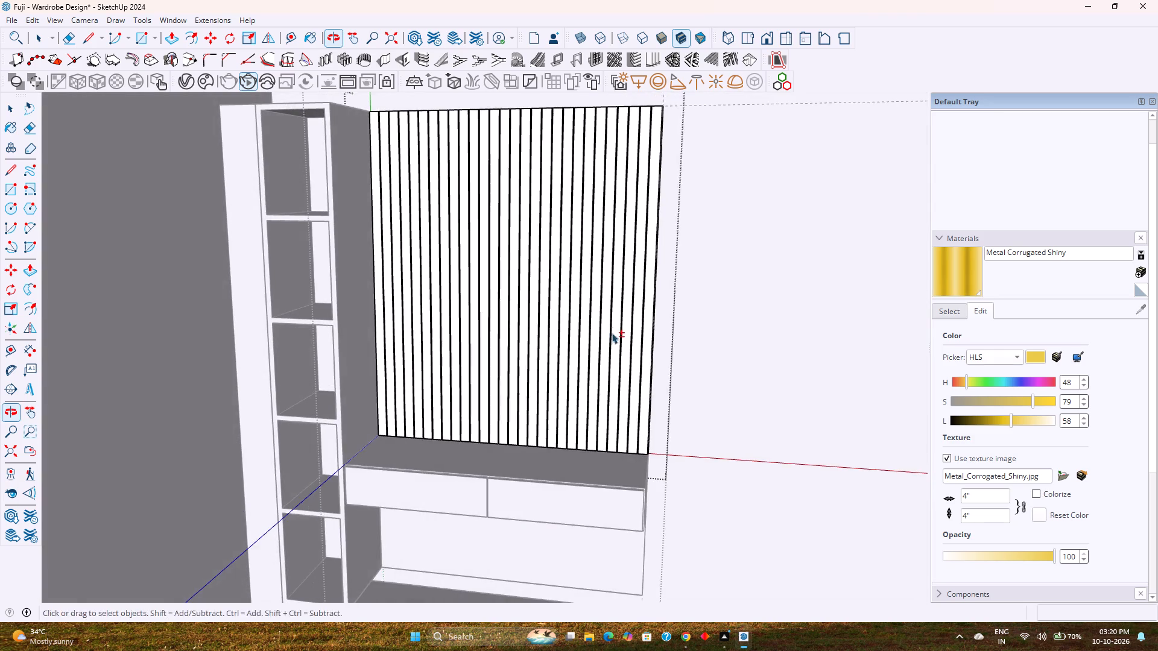
pyautogui.keyDown('shift'); pyautogui.moveTo(612, 333); pyautogui.dragTo(564, 416, button='middle'); pyautogui.keyUp('shift')
pyautogui.scroll(-2, 549, 398)
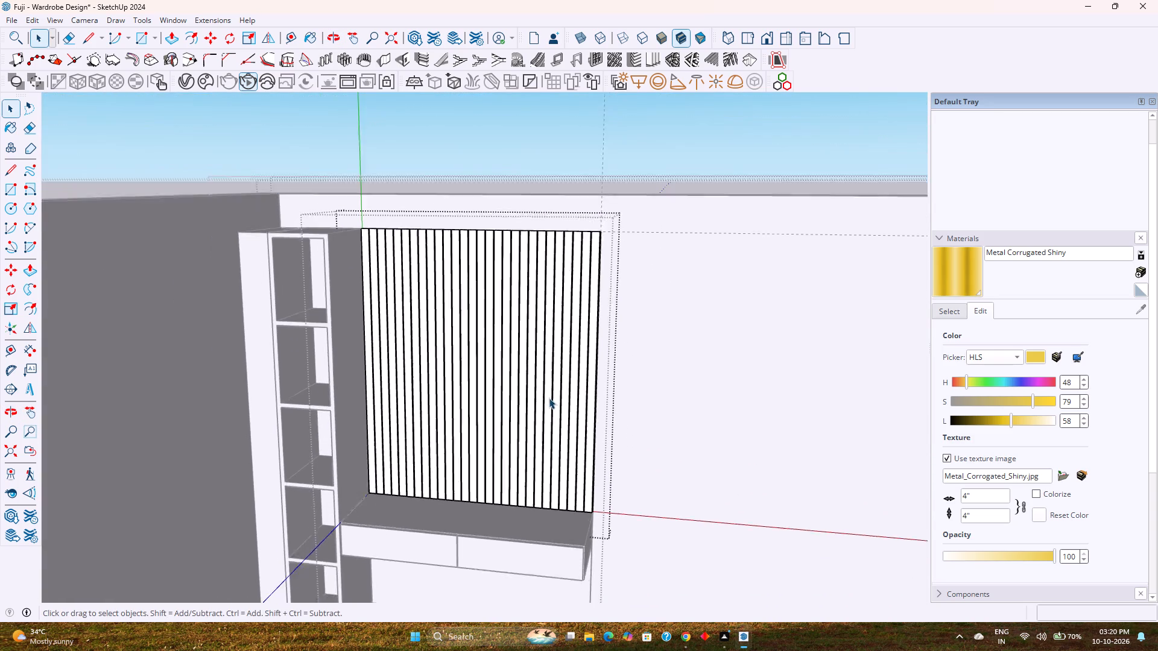
pyautogui.scroll(-1, 549, 398)
pyautogui.keyDown('shift'); pyautogui.moveTo(550, 397); pyautogui.dragTo(338, 430, button='middle'); pyautogui.keyUp('shift')
pyautogui.moveTo(322, 433); pyautogui.dragTo(428, 415, button='middle')
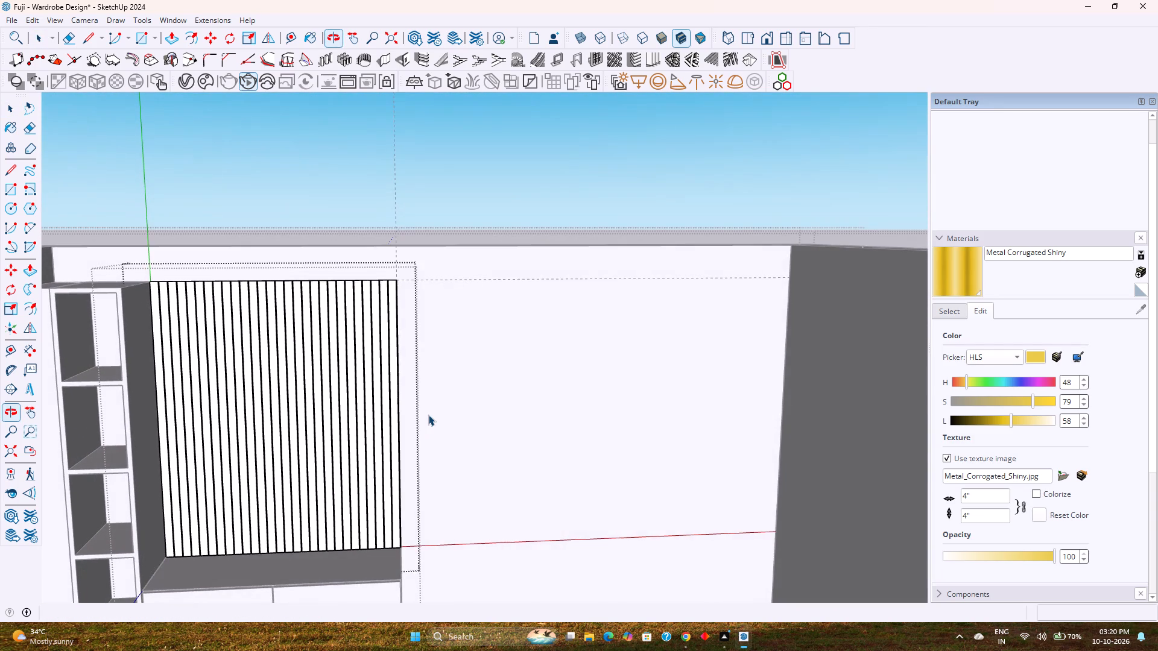
pyautogui.press('Escape')
pyautogui.press('Escape')
# Open the wall unit's group for editing and select the louvred back panel inside it.
pyautogui.click(279, 432)
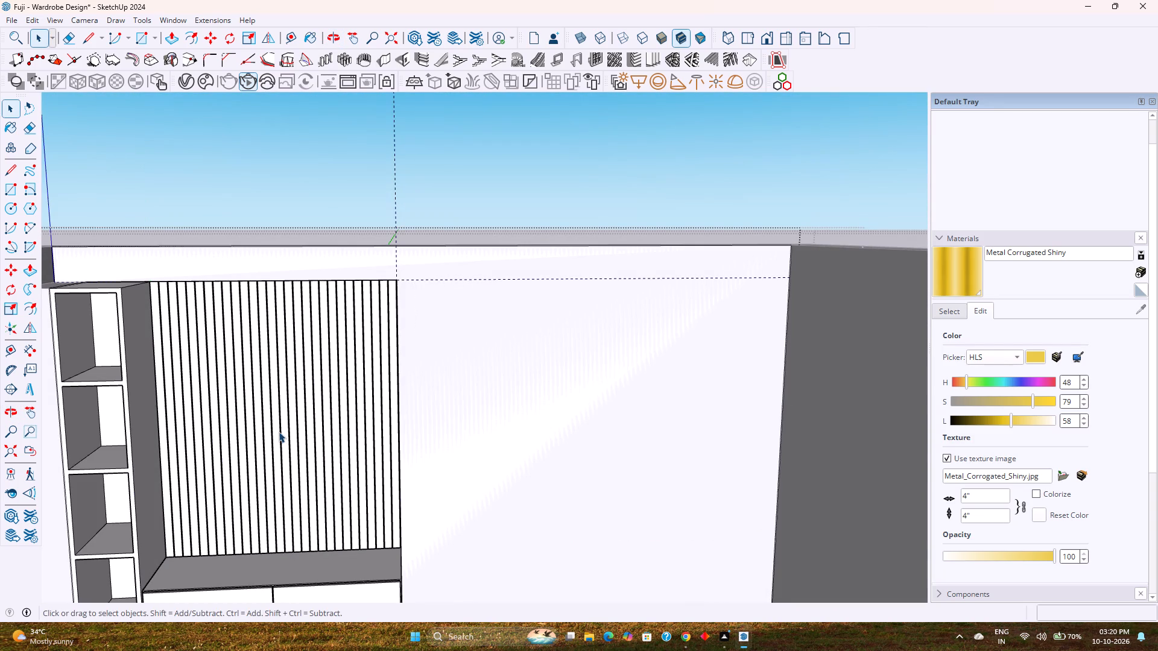
pyautogui.moveTo(334, 429); pyautogui.dragTo(113, 505, button='middle')
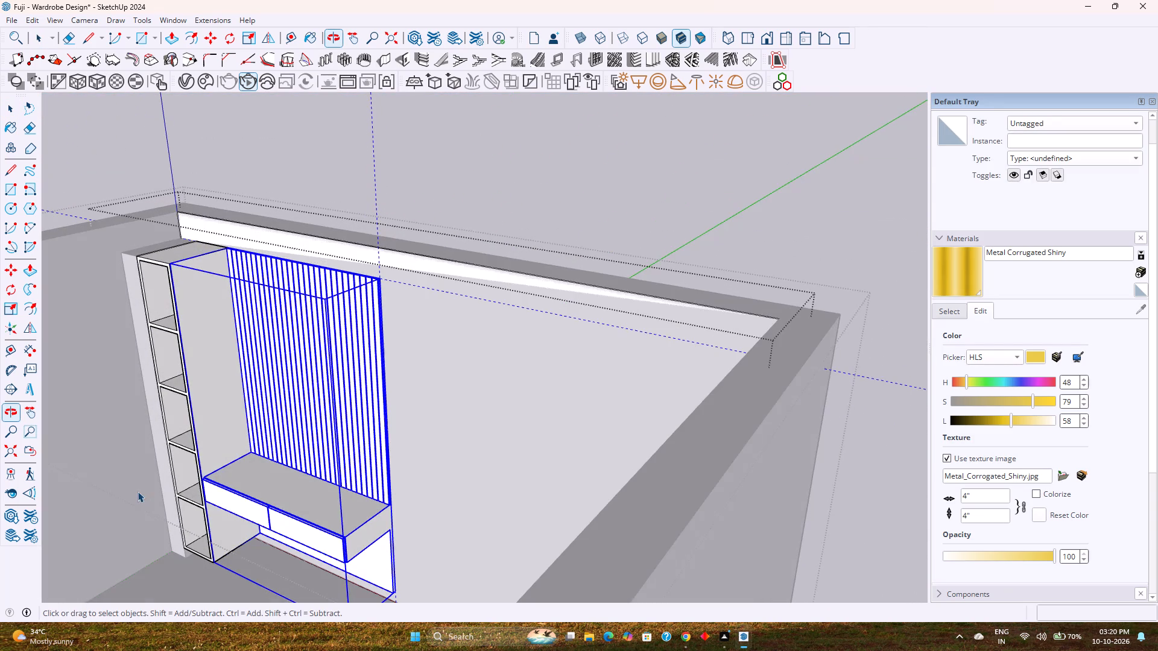
pyautogui.doubleClick(309, 374)
pyautogui.scroll(2, 309, 373)
pyautogui.click(309, 371)
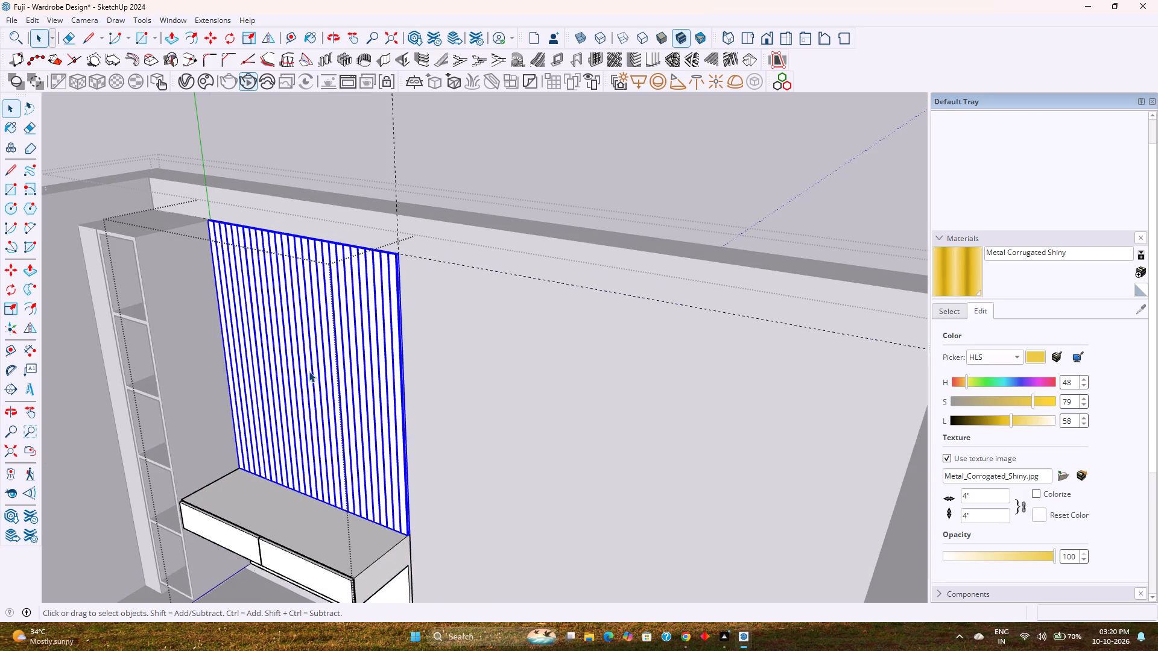
pyautogui.scroll(4, 309, 371)
pyautogui.moveTo(309, 371); pyautogui.dragTo(294, 493, button='middle')
pyautogui.scroll(5, 273, 461)
pyautogui.moveTo(292, 457); pyautogui.dragTo(330, 386, button='middle')
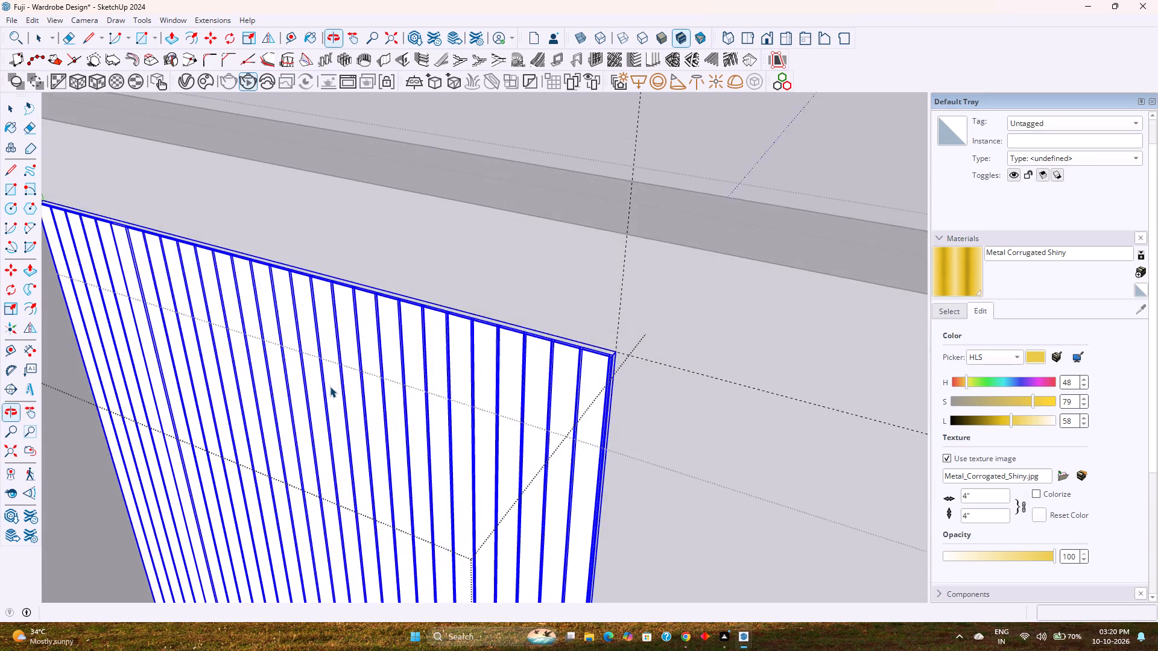
pyautogui.scroll(-6, 330, 386)
pyautogui.moveTo(388, 480); pyautogui.dragTo(438, 376, button='middle')
pyautogui.scroll(-2, 417, 383)
pyautogui.moveTo(426, 406); pyautogui.dragTo(515, 322, button='middle')
pyautogui.scroll(-3, 516, 323)
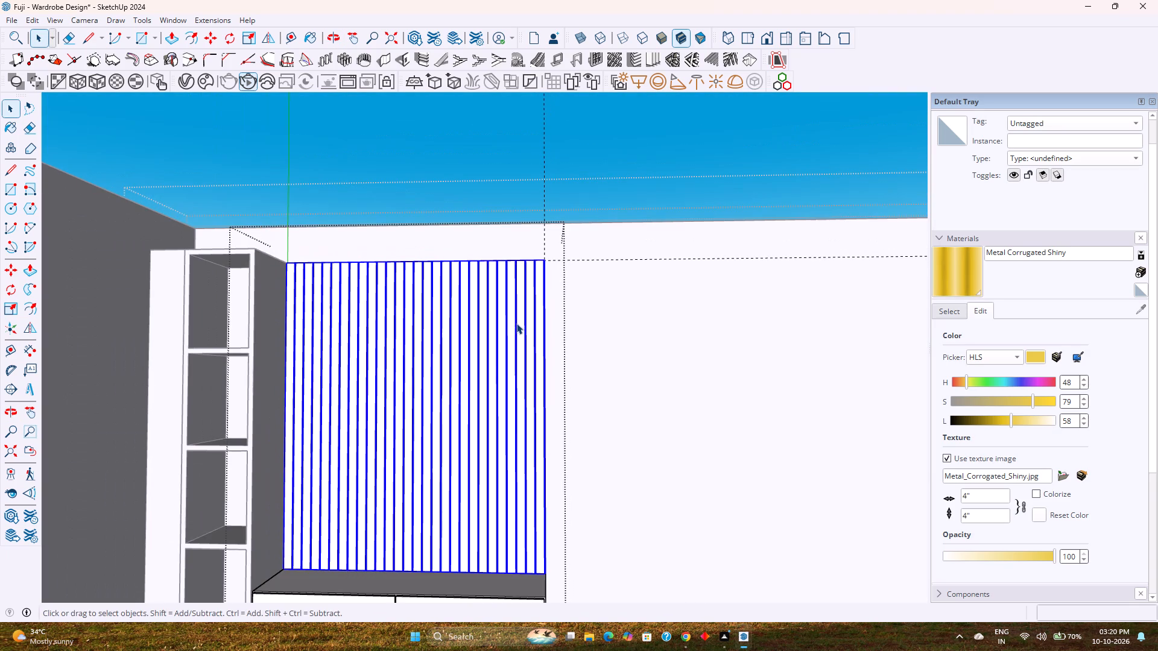
# Place a horizontal guide across the louvred back panel about 3' 2 3/4" below its top edge.
pyautogui.click(288, 44)
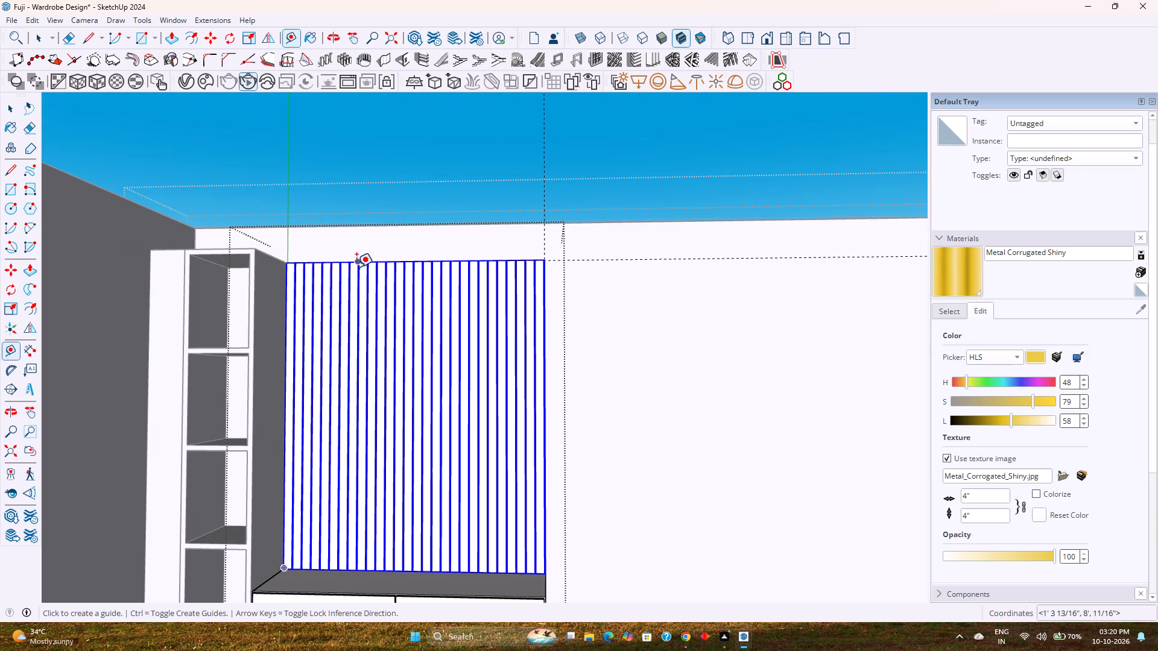
pyautogui.scroll(4, 424, 270)
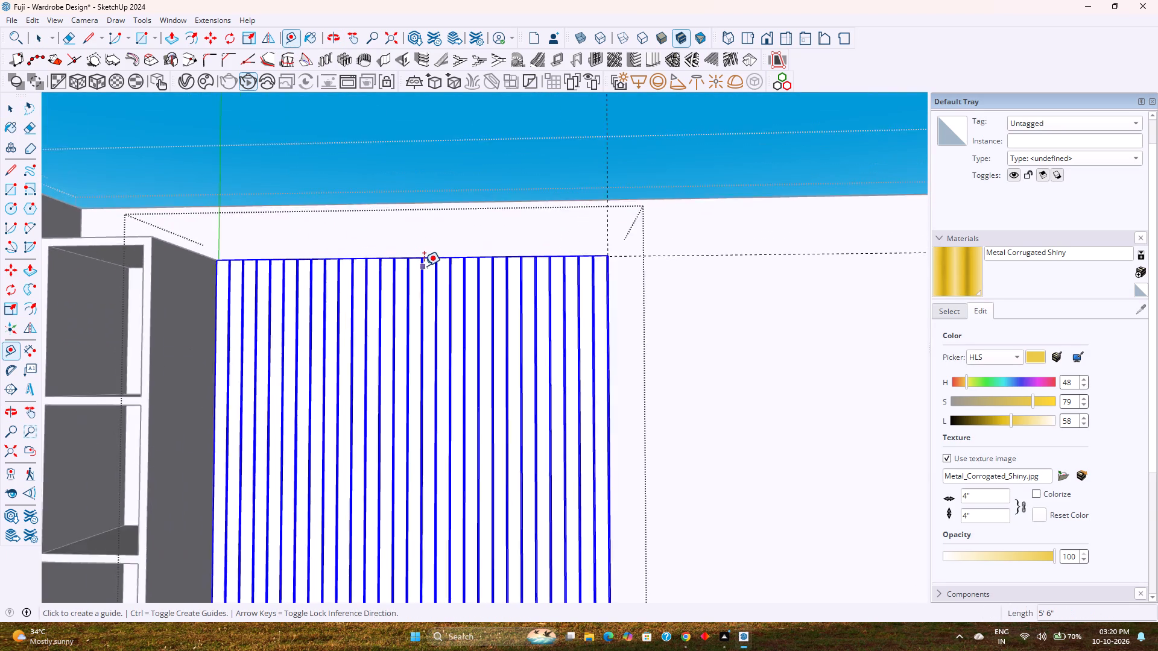
pyautogui.scroll(3, 424, 266)
pyautogui.click(413, 256)
pyautogui.scroll(-4, 413, 354)
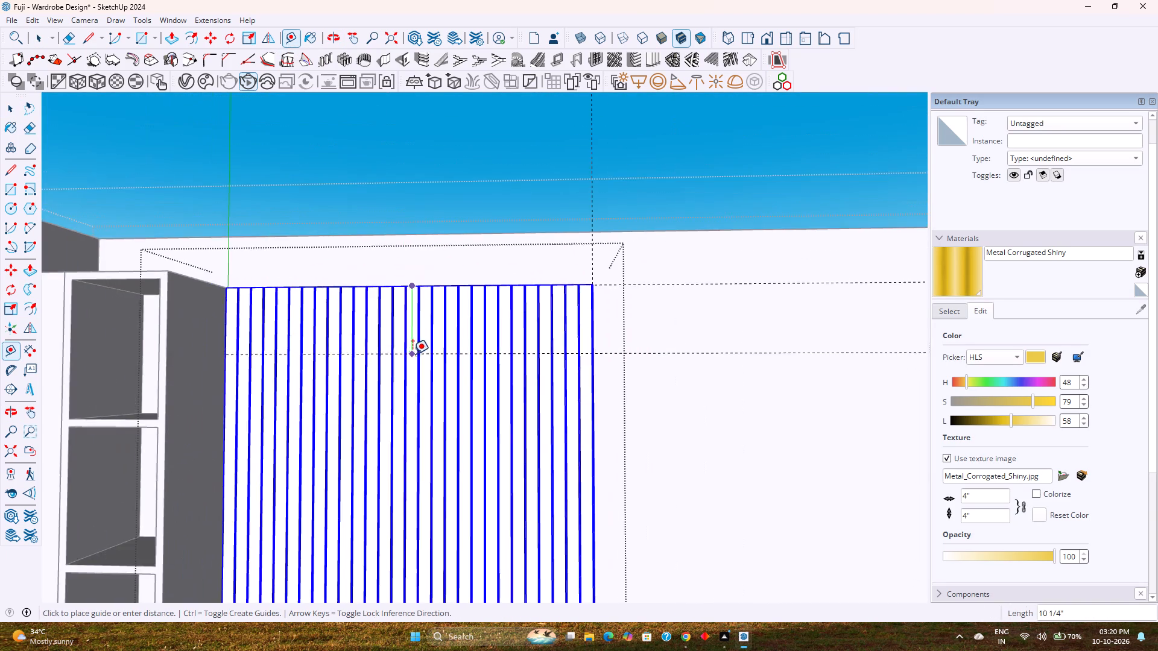
pyautogui.scroll(-6, 410, 355)
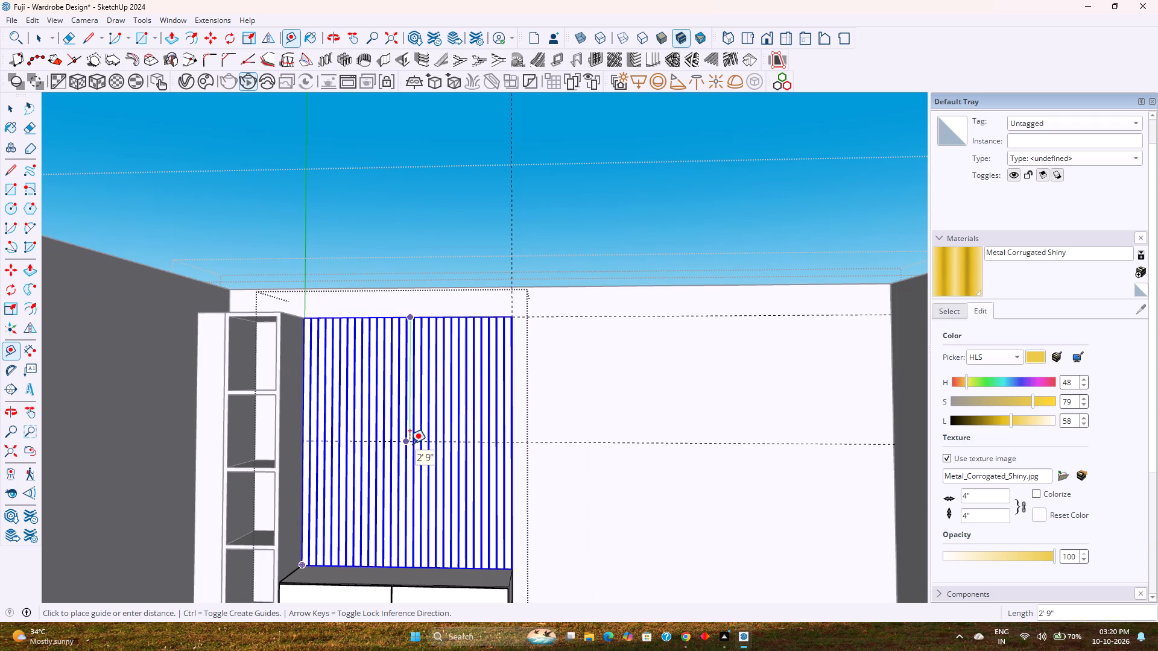
pyautogui.scroll(-3, 410, 444)
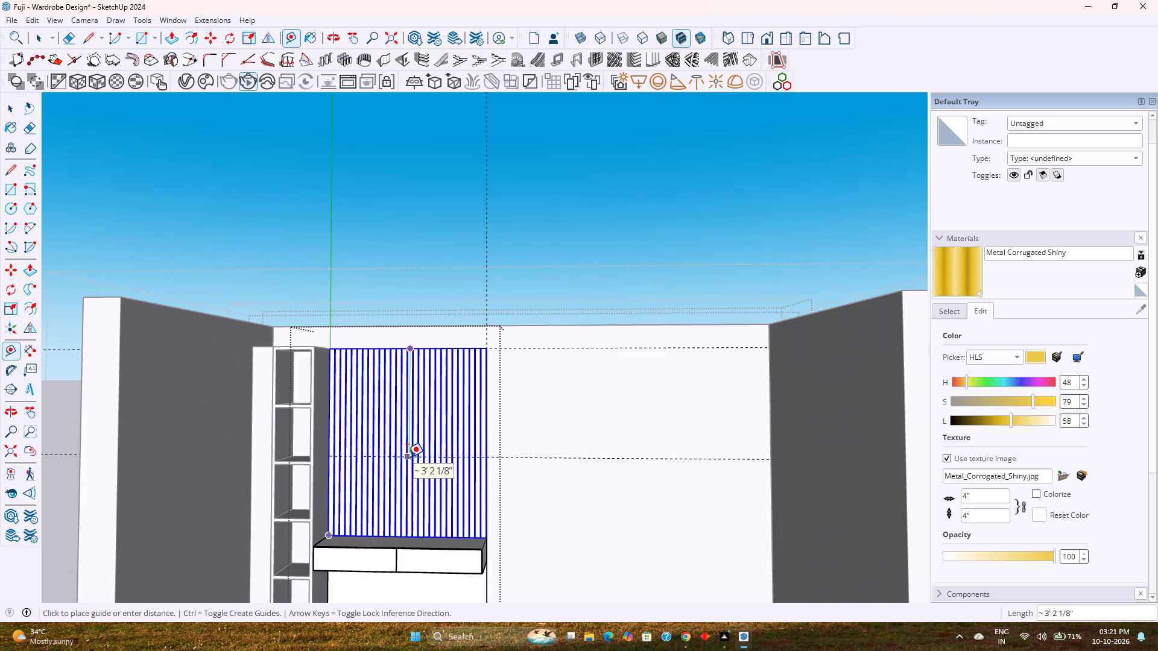
pyautogui.click(407, 459)
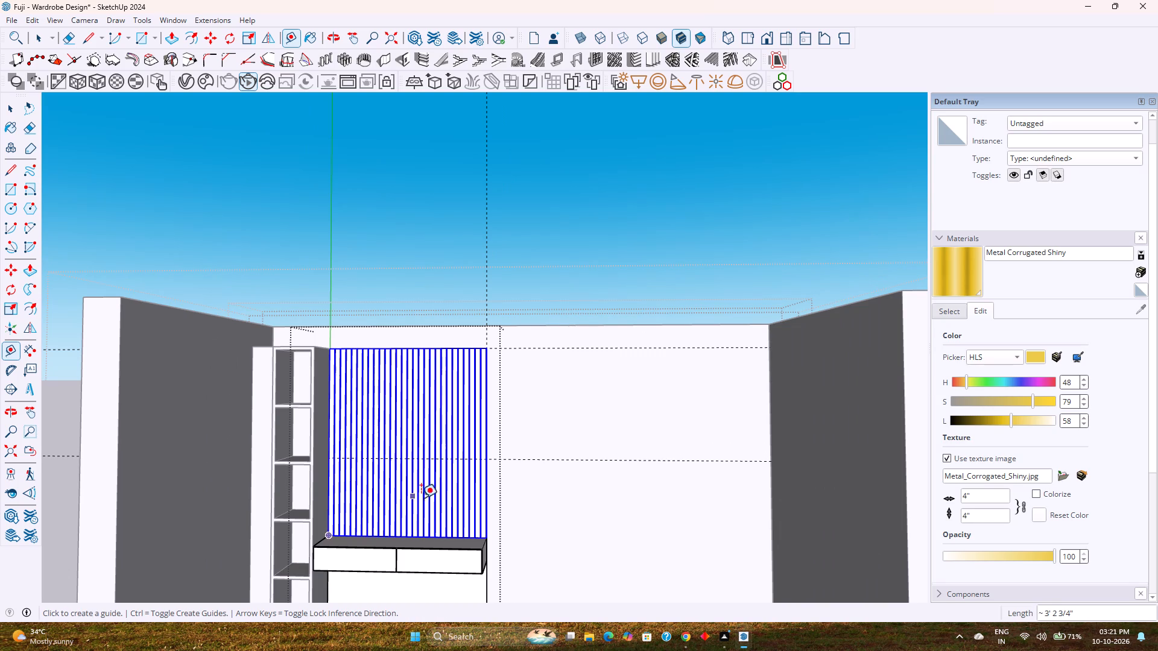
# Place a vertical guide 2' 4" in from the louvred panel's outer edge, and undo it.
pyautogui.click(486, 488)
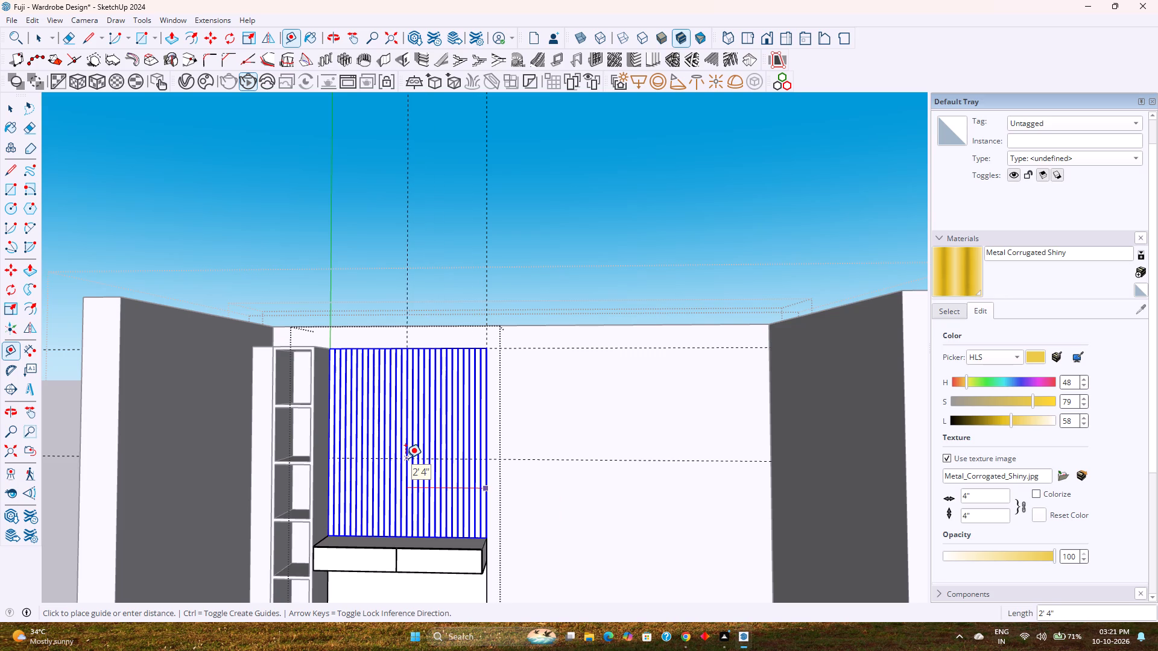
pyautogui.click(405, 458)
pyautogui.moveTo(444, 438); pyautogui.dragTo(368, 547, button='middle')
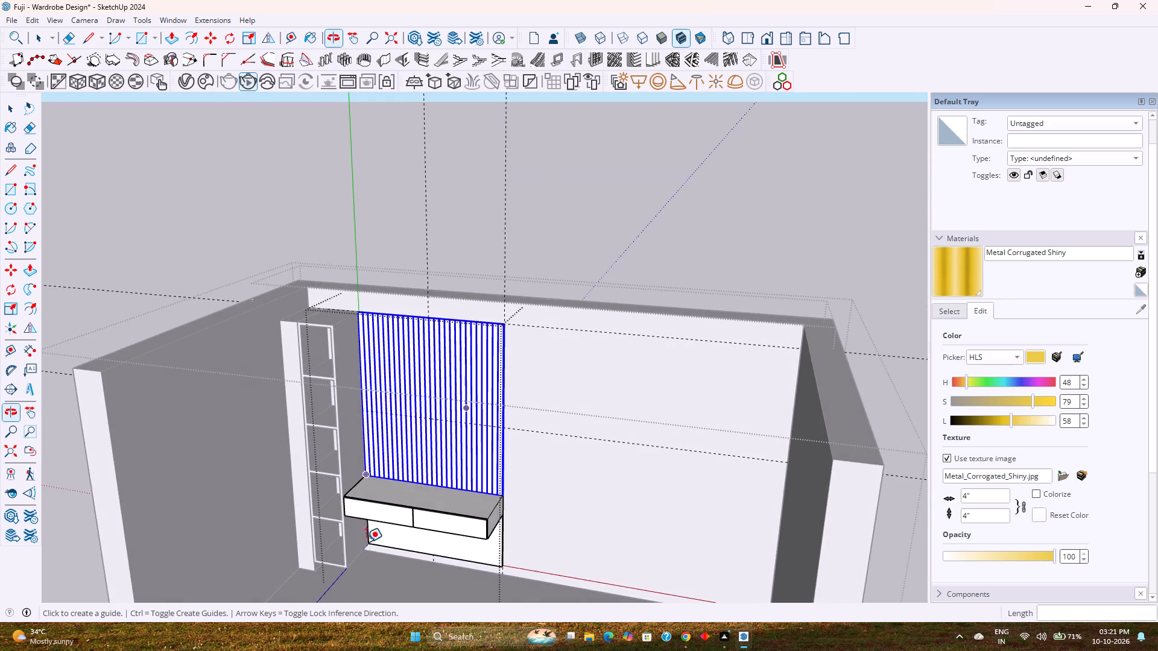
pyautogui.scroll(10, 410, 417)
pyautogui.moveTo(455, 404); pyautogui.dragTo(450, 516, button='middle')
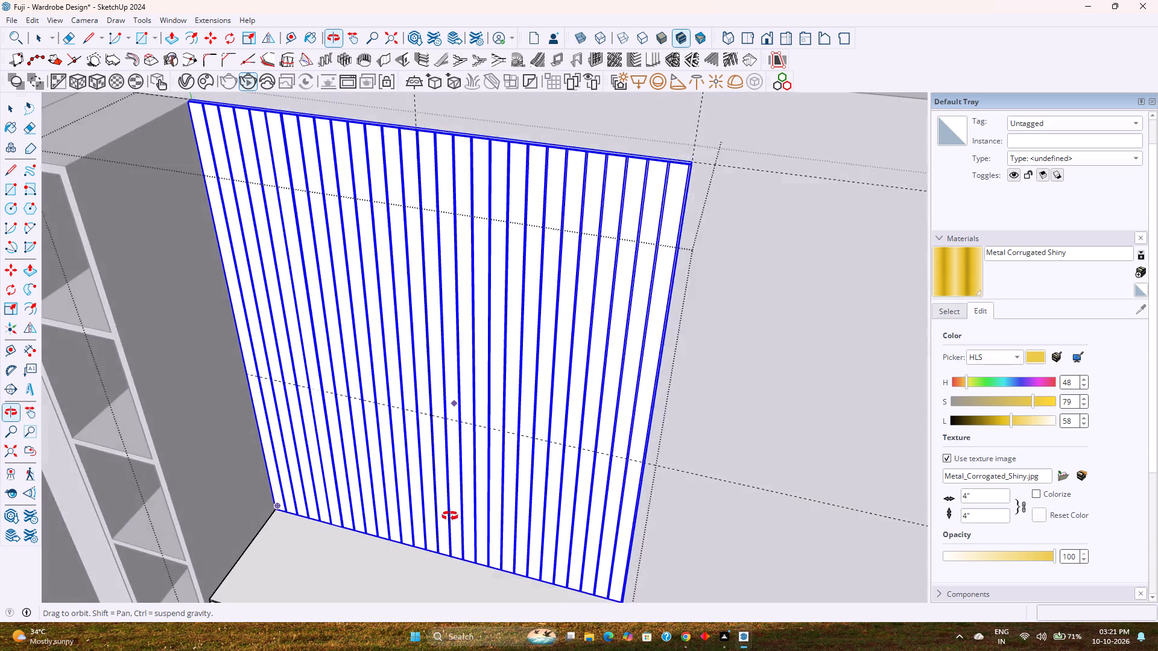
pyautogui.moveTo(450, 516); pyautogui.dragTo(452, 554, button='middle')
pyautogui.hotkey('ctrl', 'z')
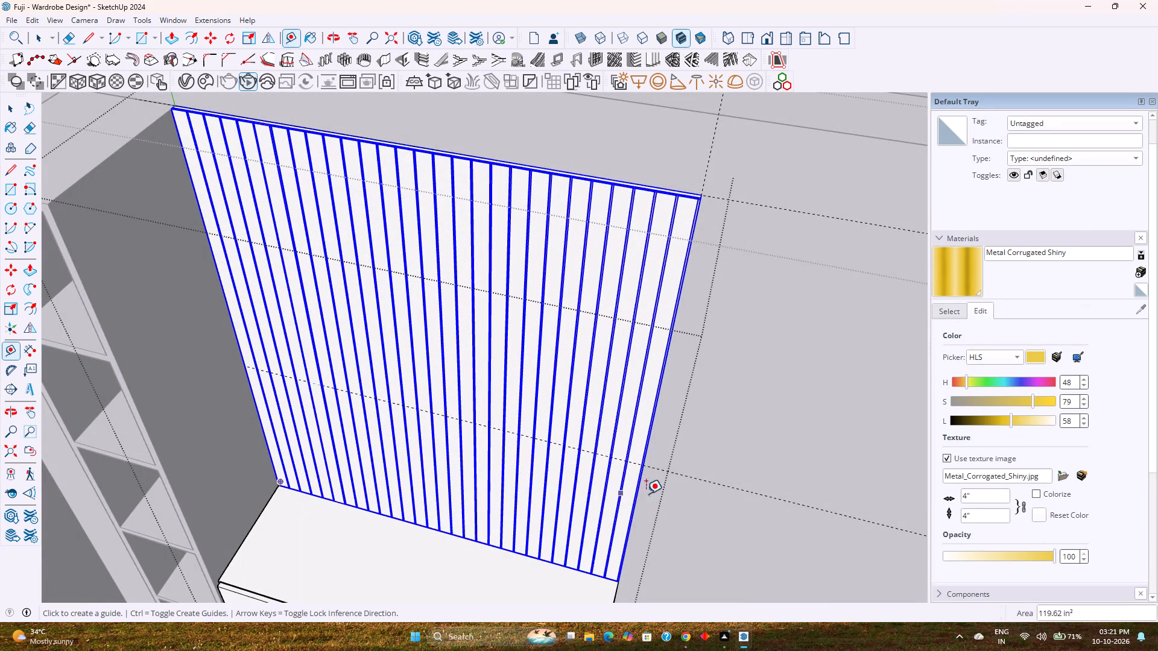
# Place a vertical guide 2'4" in from the louvred panel's outer edge, measured from a point on that edge.
pyautogui.click(646, 453)
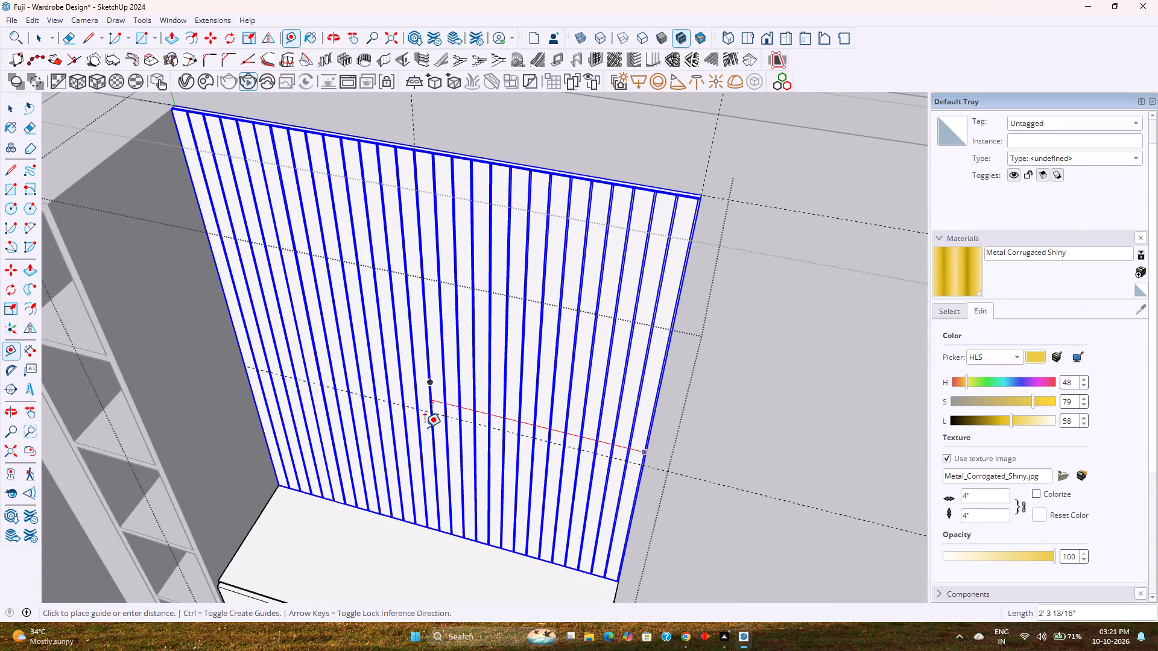
pyautogui.write('2\'4"')
pyautogui.press('Return')
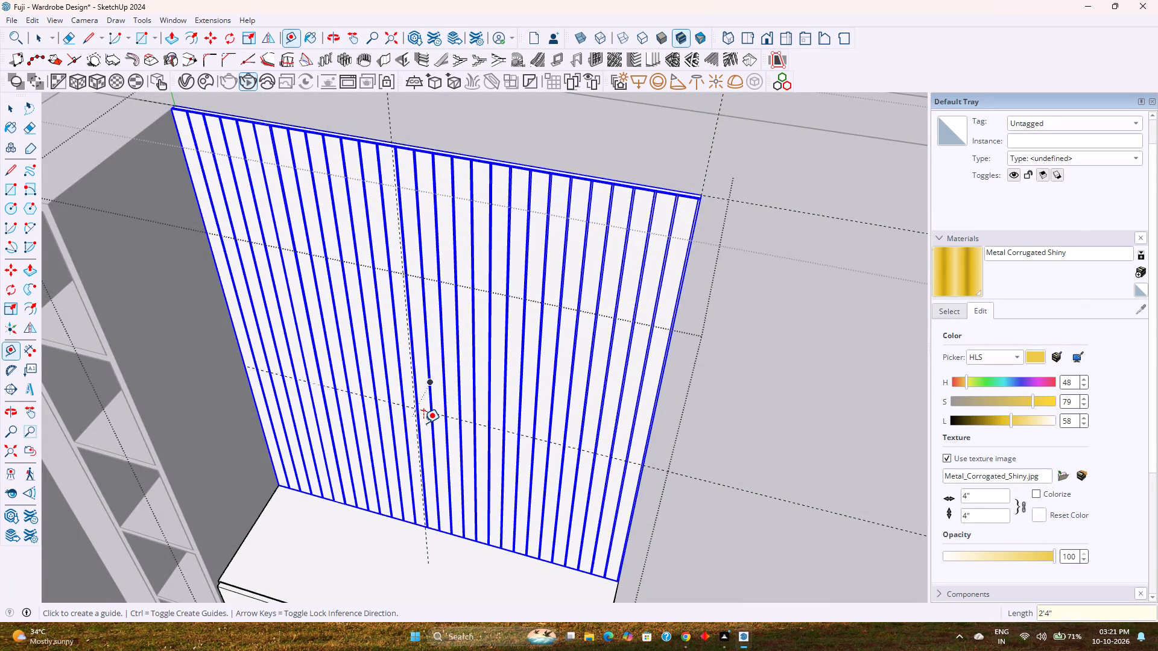
# Draw a circle with a radius of about 1' 2 3/16" on the louvred panel, centred where the two guides cross.
pyautogui.moveTo(417, 429); pyautogui.dragTo(427, 380, button='middle')
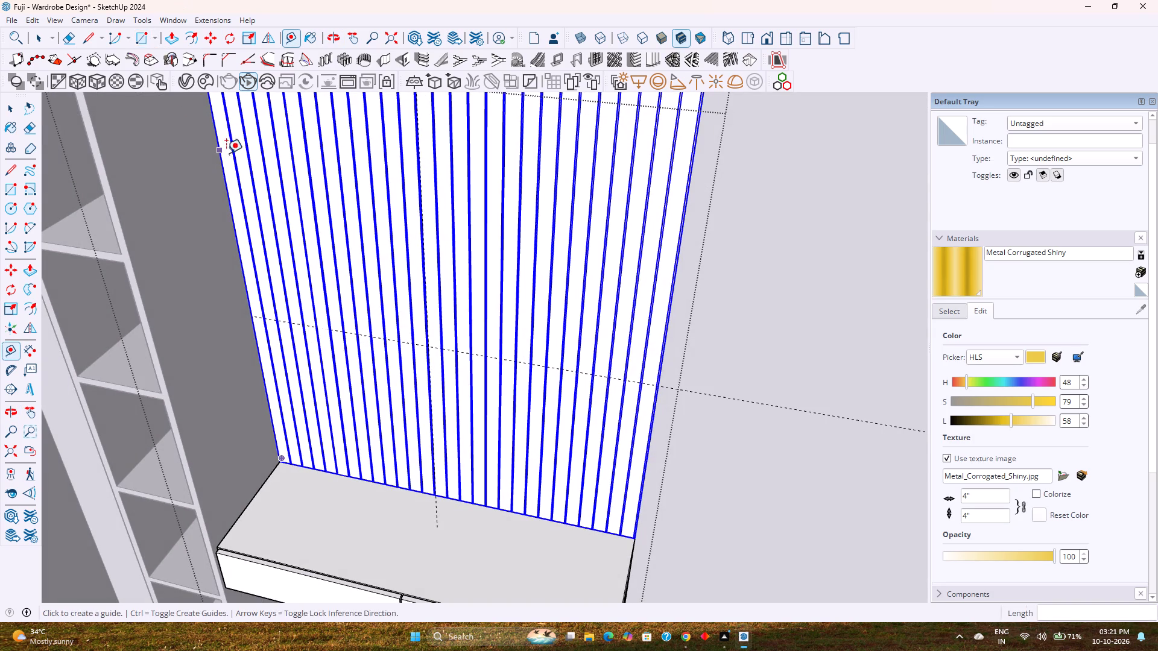
pyautogui.press('c')
pyautogui.click(440, 350)
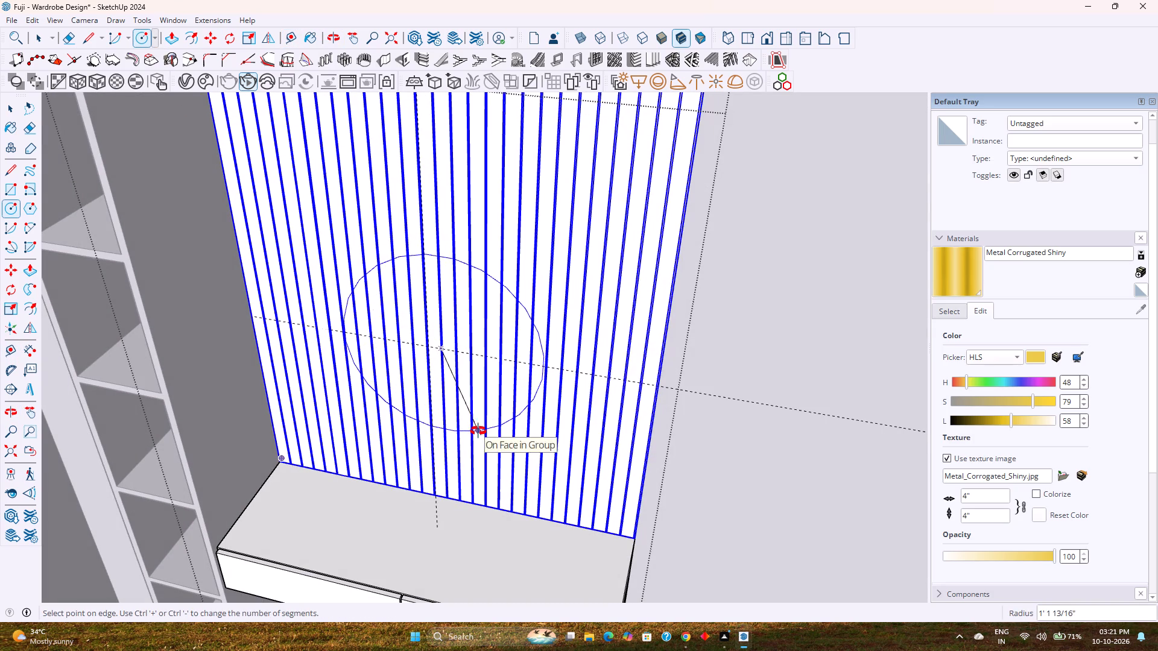
pyautogui.moveTo(478, 431); pyautogui.dragTo(518, 341, button='middle')
pyautogui.scroll(-2, 520, 338)
pyautogui.keyDown('shift'); pyautogui.moveTo(520, 338); pyautogui.dragTo(506, 412, button='middle'); pyautogui.keyUp('shift')
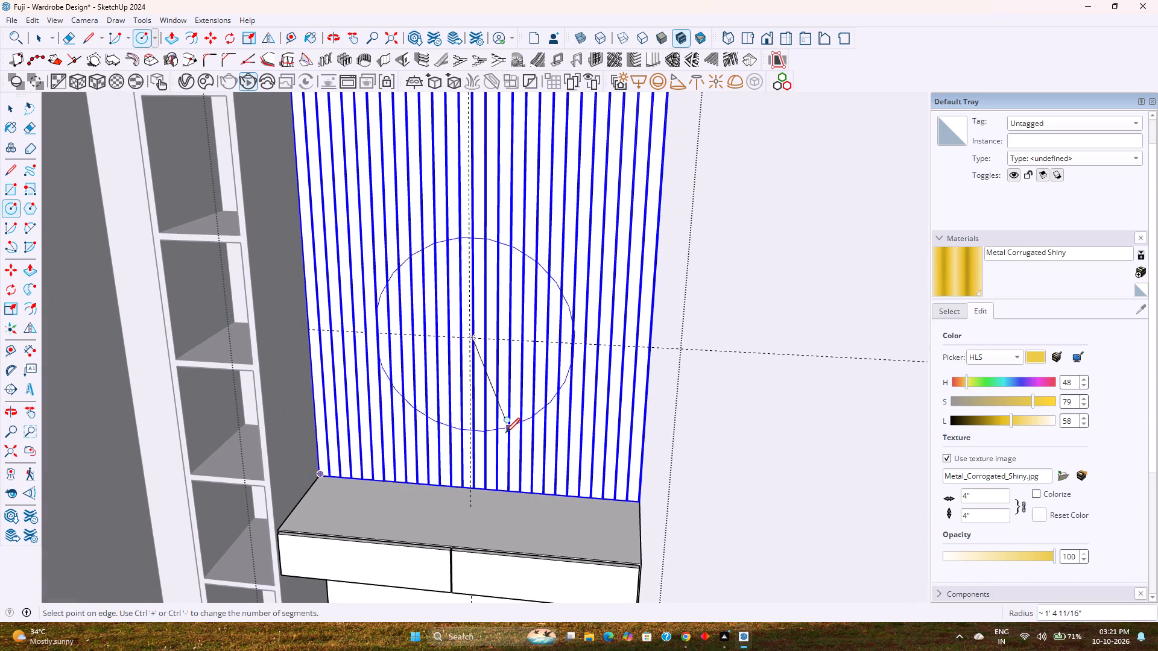
pyautogui.moveTo(505, 436); pyautogui.dragTo(519, 382, button='middle')
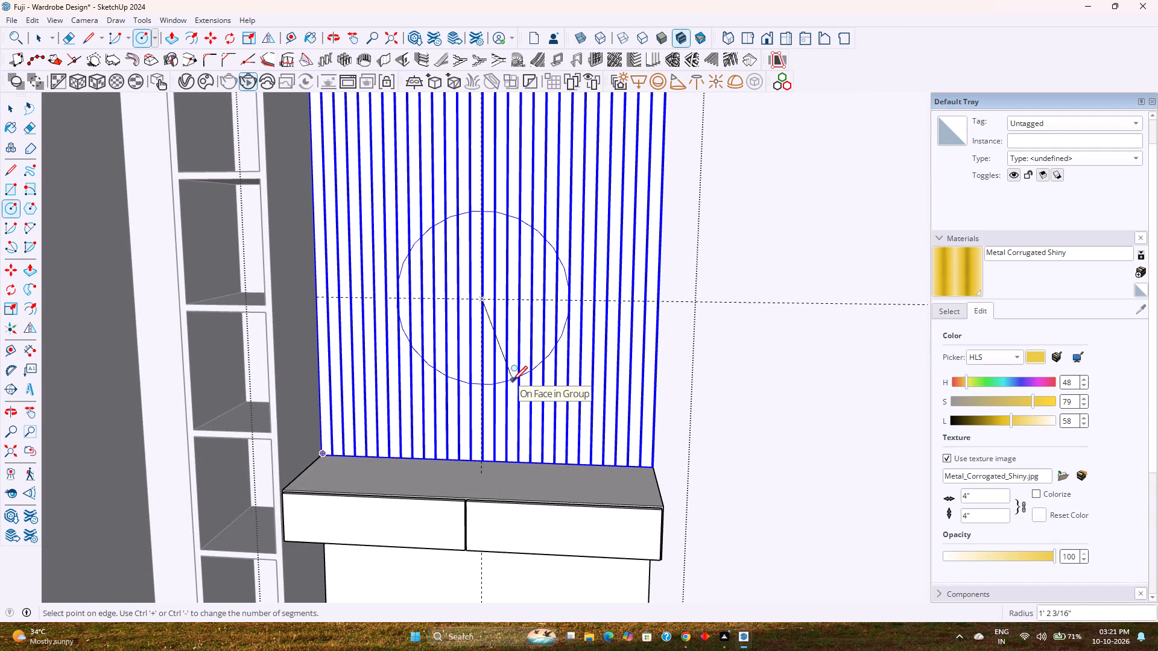
pyautogui.scroll(-1, 513, 380)
pyautogui.click(513, 380)
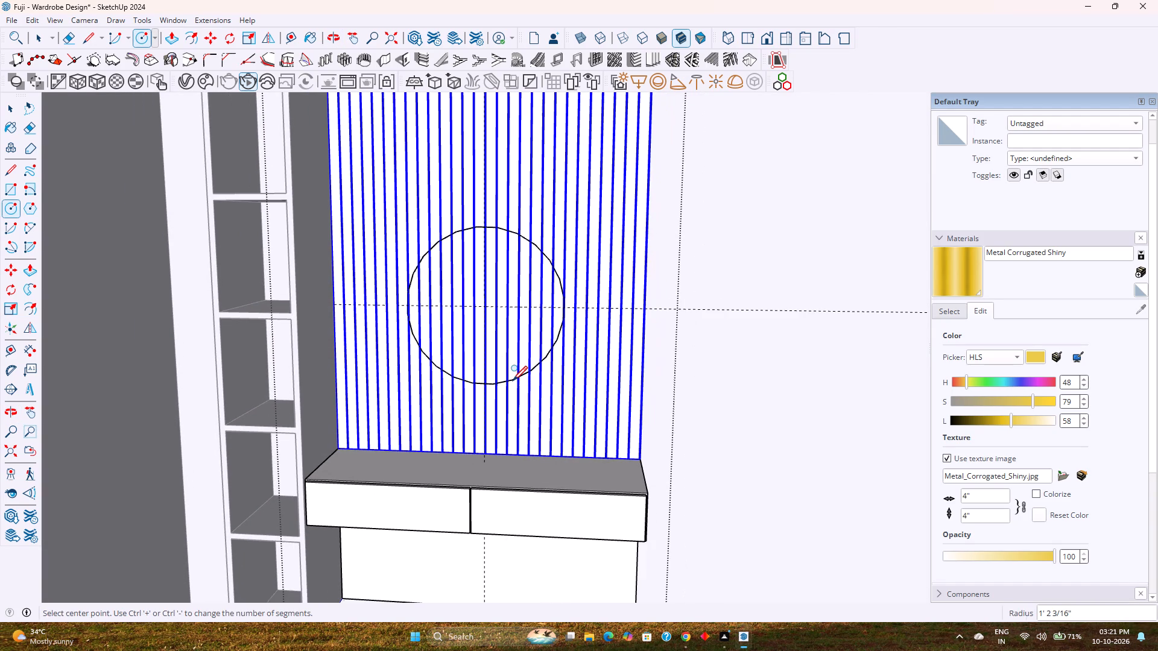
pyautogui.press('space')
# Make the circle's face and edge into a group.
pyautogui.click(517, 377)
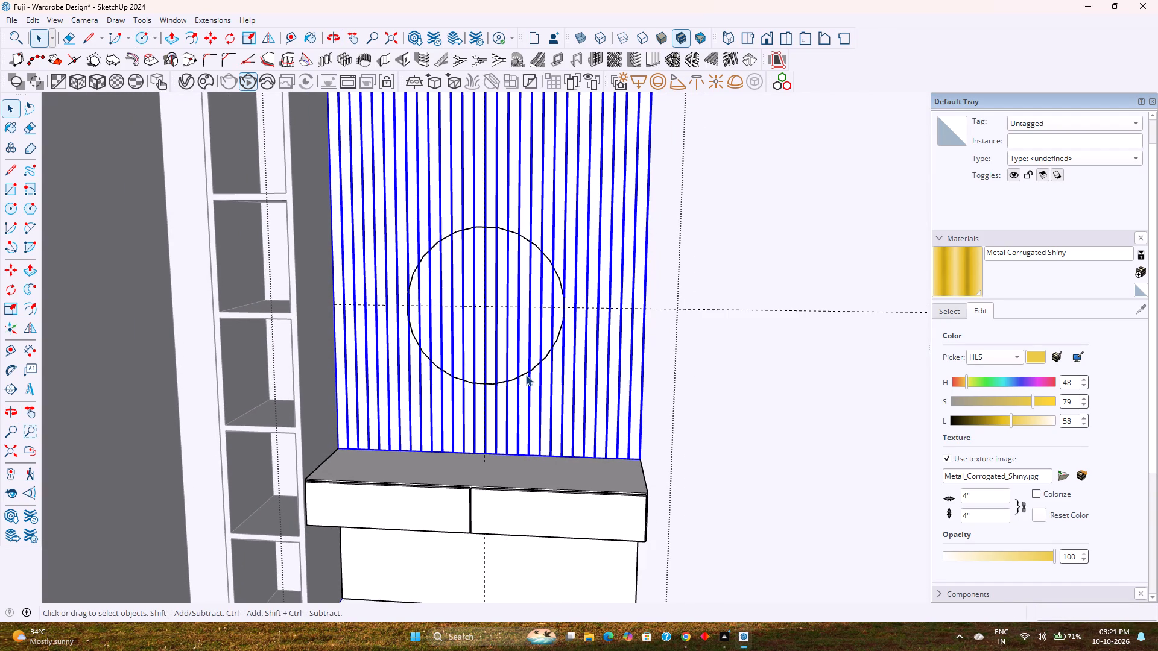
pyautogui.click(526, 375)
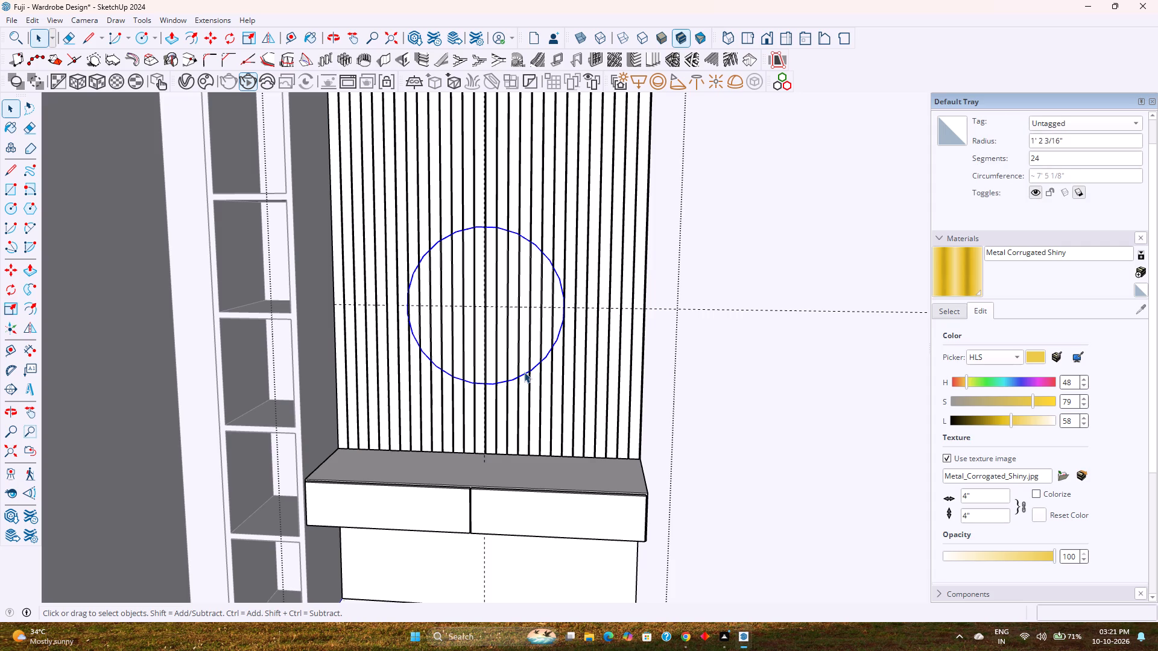
pyautogui.doubleClick(527, 363)
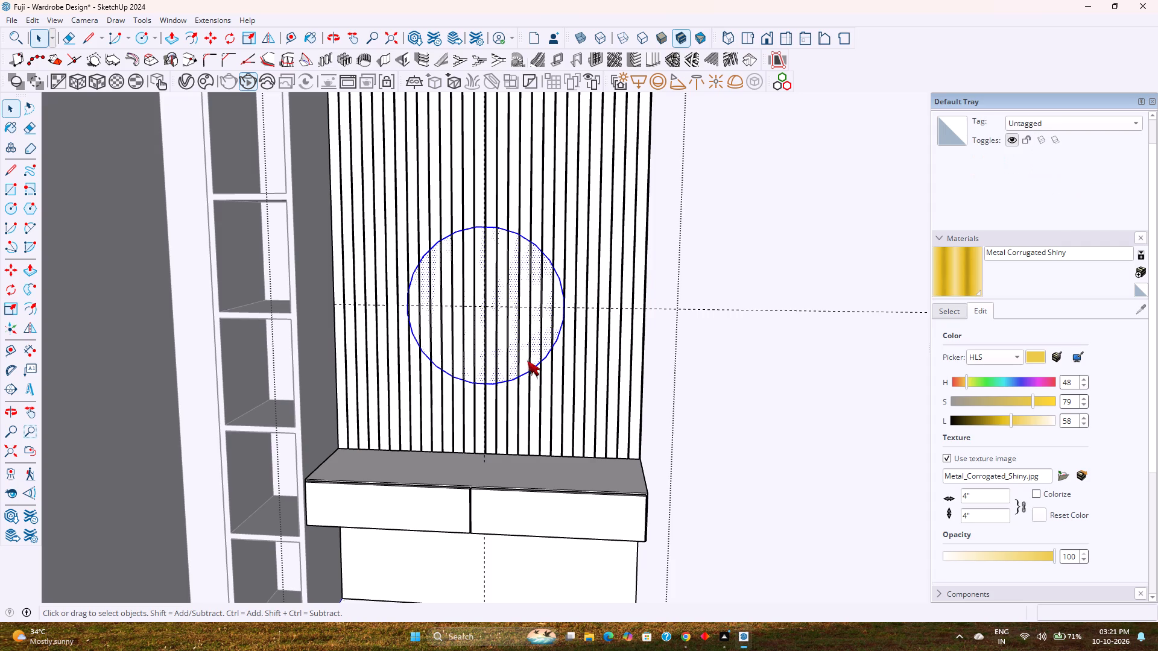
pyautogui.rightClick(527, 360)
pyautogui.click(551, 116)
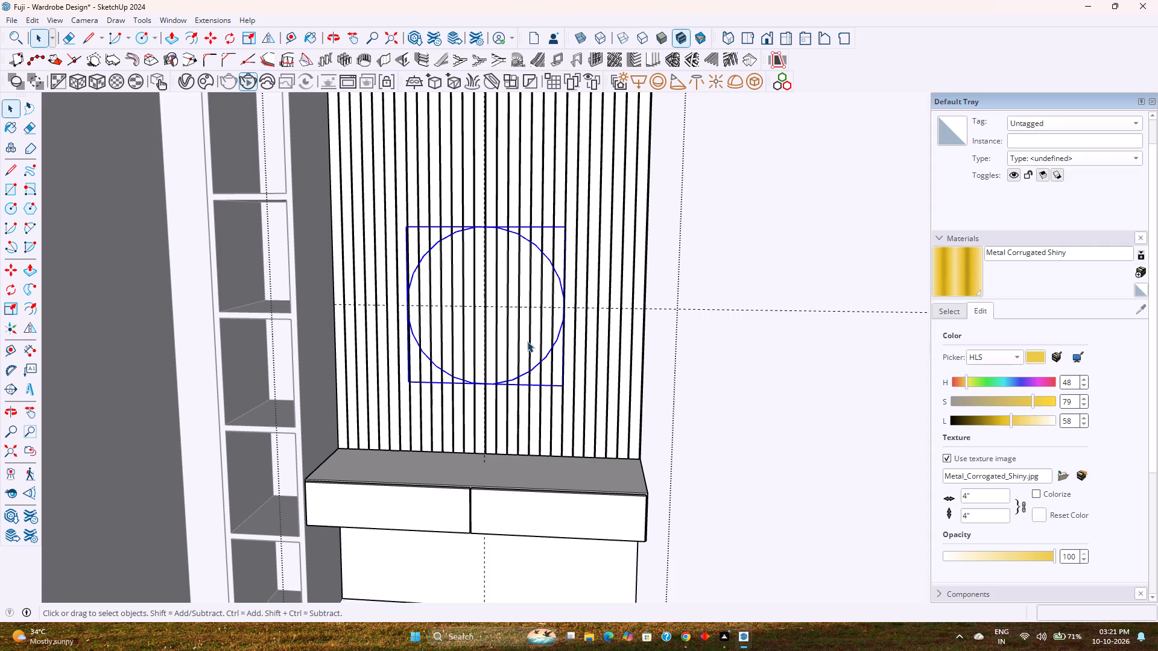
# Open the circle's group for editing and set the circle edge to 400 segments.
pyautogui.doubleClick(527, 341)
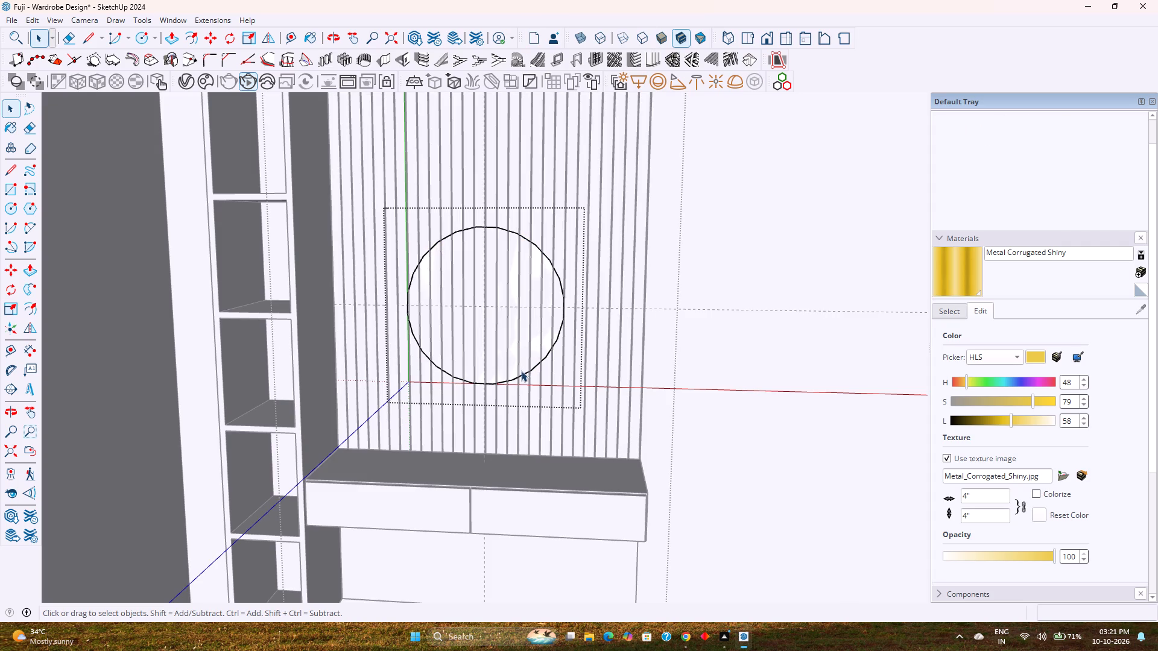
pyautogui.click(525, 373)
pyautogui.click(1071, 157)
pyautogui.rightClick(1071, 157)
pyautogui.click(1071, 157)
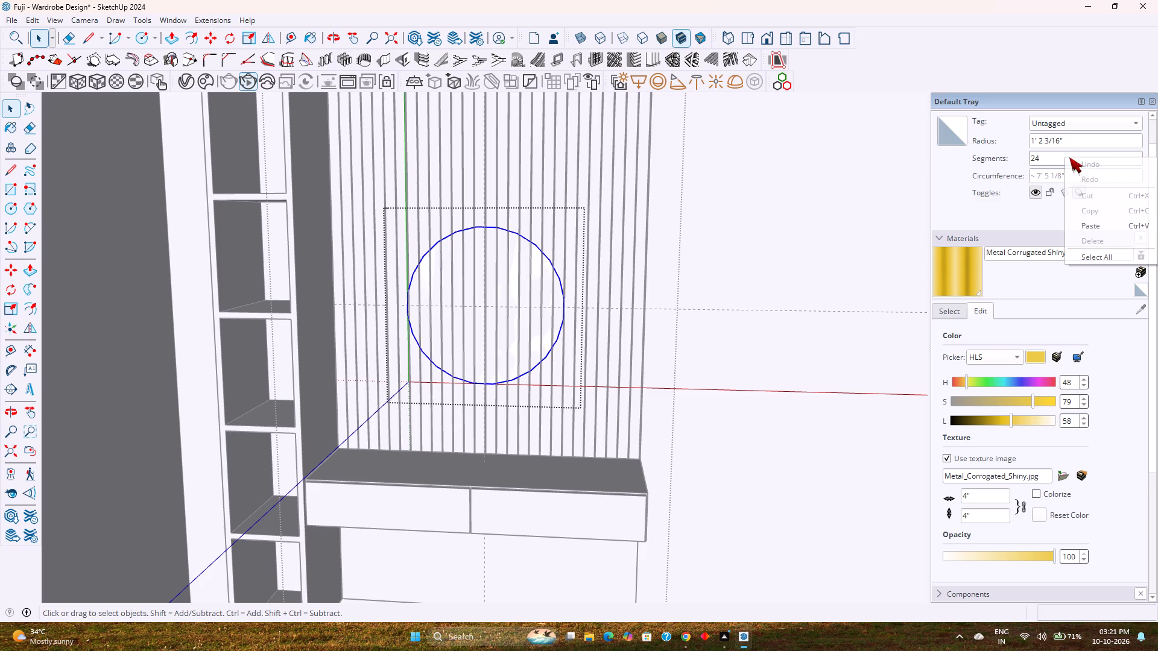
pyautogui.doubleClick(1058, 153)
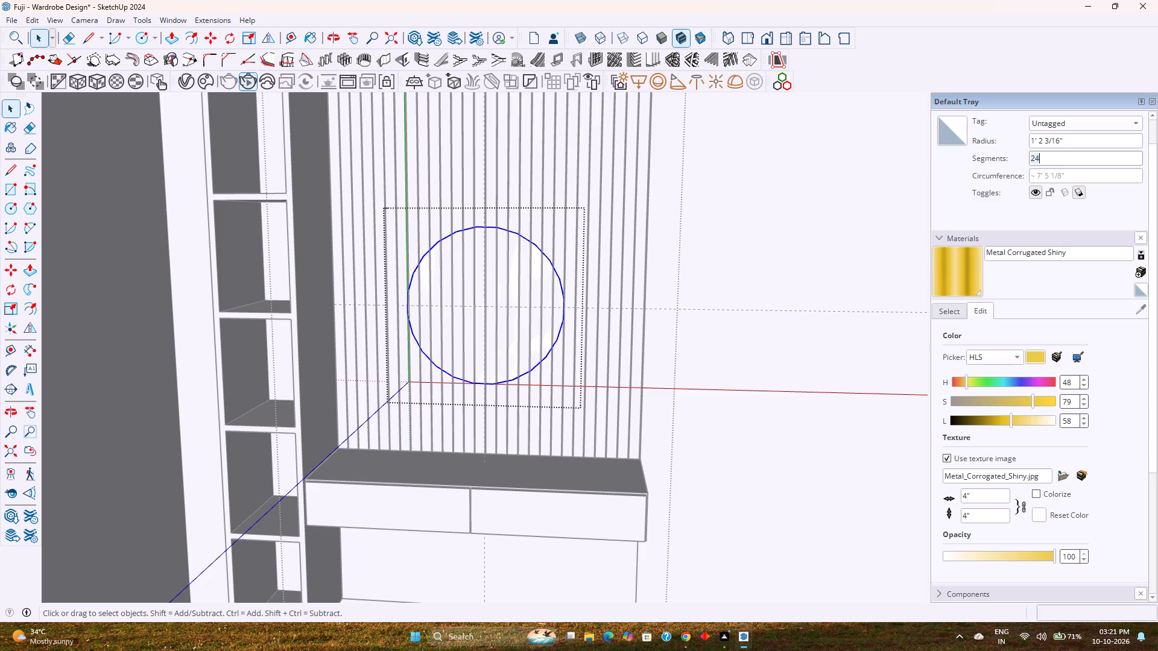
pyautogui.write('400')
pyautogui.press('Return')
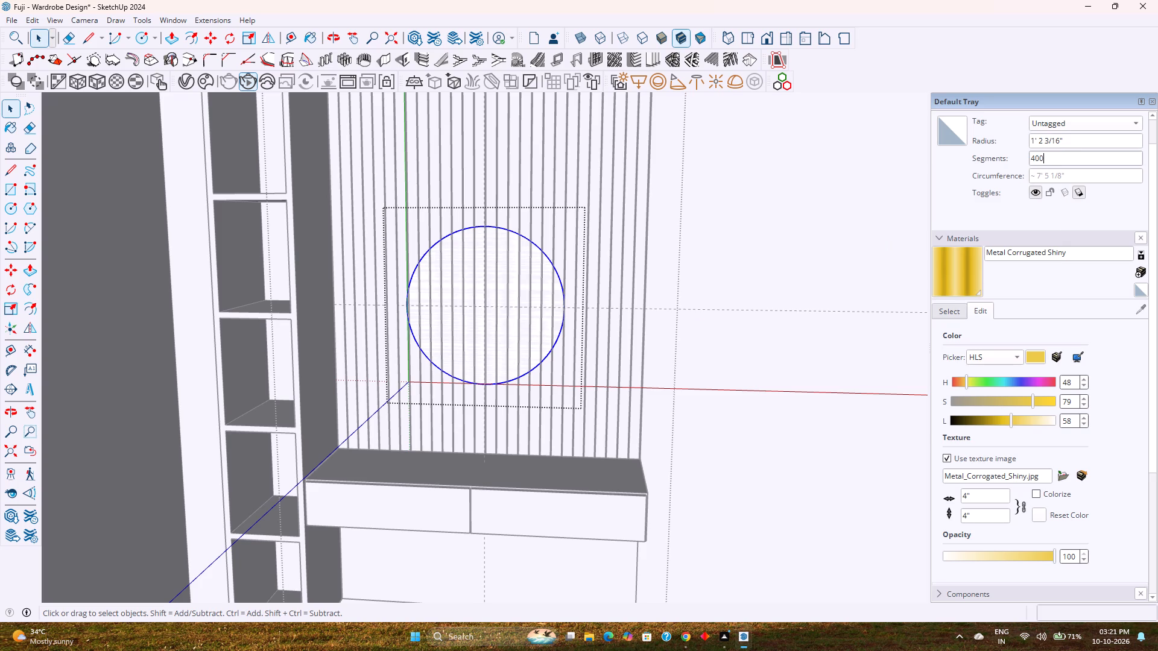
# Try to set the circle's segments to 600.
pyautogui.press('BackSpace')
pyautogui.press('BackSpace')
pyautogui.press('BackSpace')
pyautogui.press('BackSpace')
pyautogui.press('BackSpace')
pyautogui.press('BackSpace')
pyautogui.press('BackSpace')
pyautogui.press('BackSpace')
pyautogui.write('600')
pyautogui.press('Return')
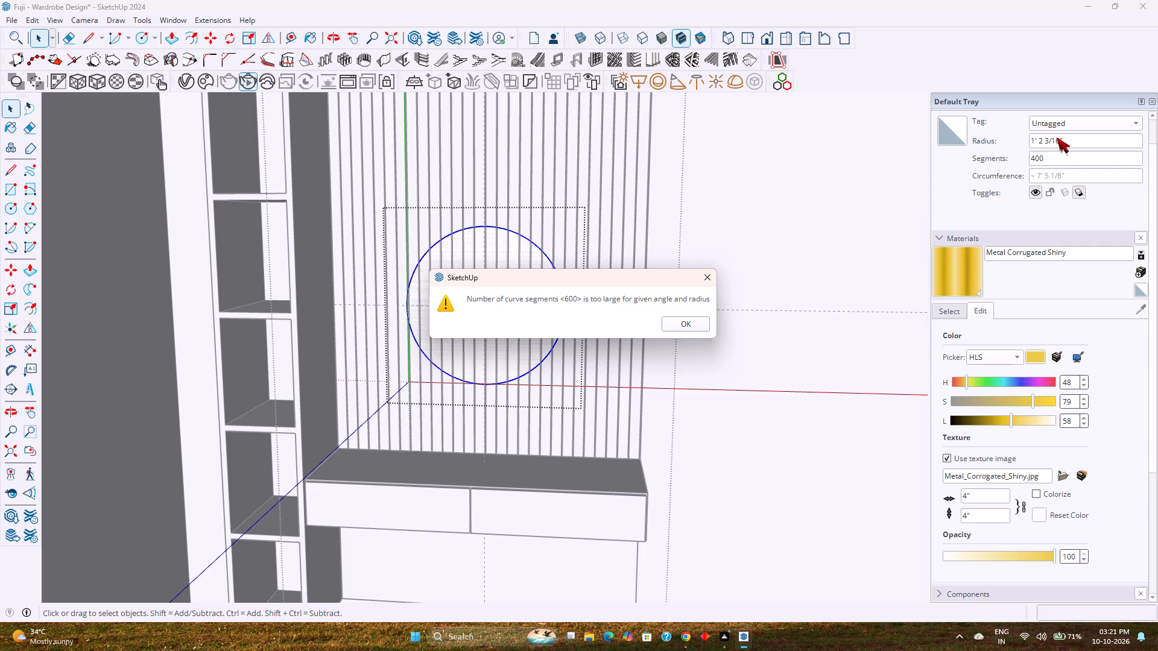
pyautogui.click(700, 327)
# Set the circle's segments to 450.
pyautogui.doubleClick(1060, 162)
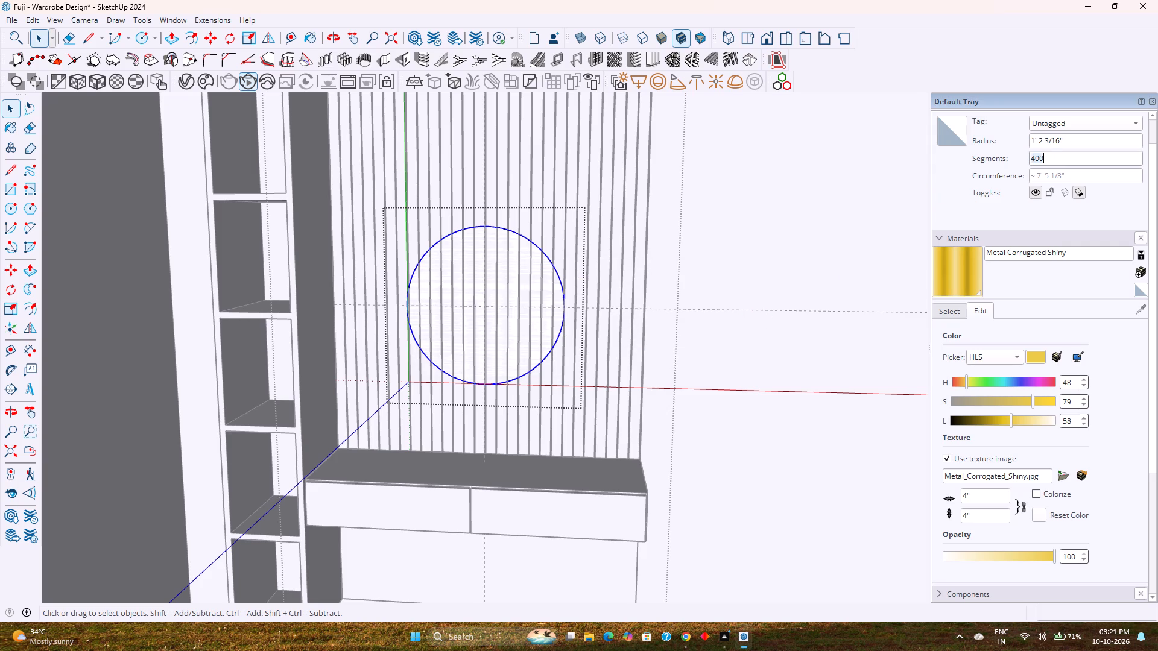
pyautogui.write('450')
pyautogui.press('Return')
# Extrude the circular face 10 mm out from the louvred panel with Push/Pull.
pyautogui.scroll(6, 532, 283)
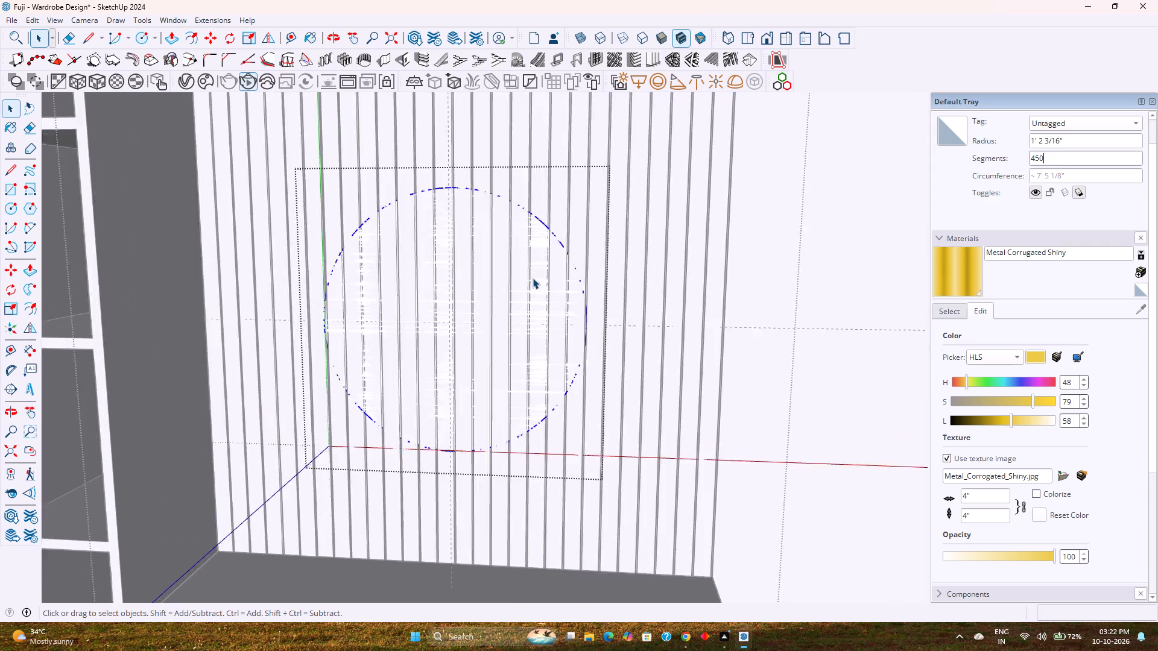
pyautogui.moveTo(533, 278); pyautogui.dragTo(318, 344, button='middle')
pyautogui.press('p')
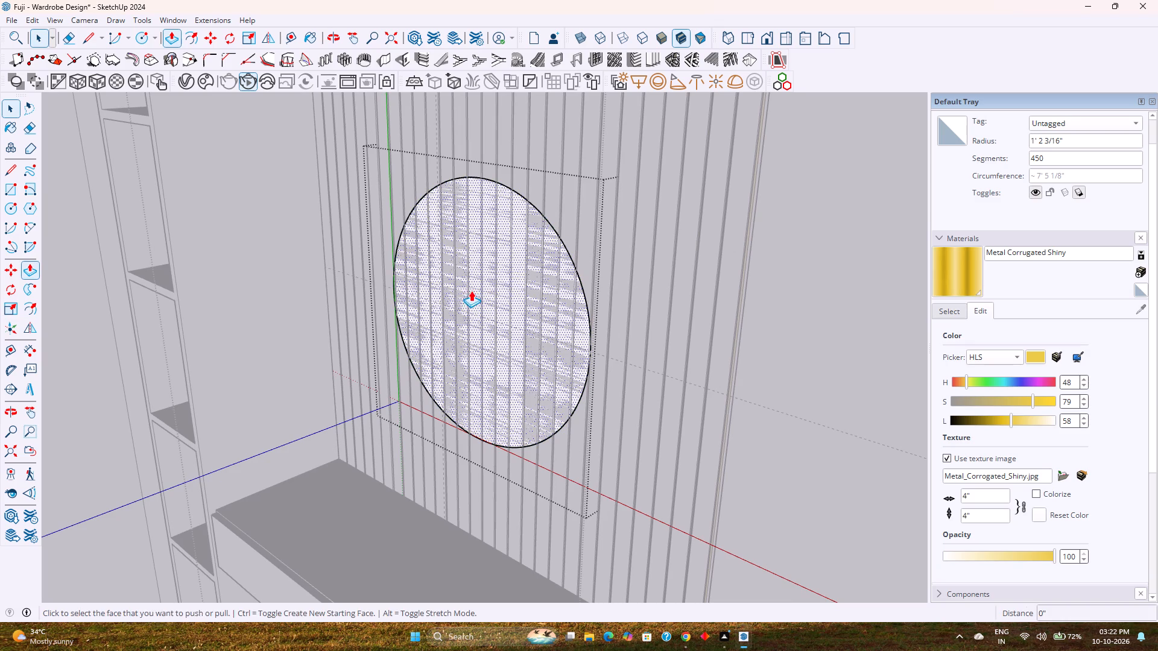
pyautogui.click(524, 272)
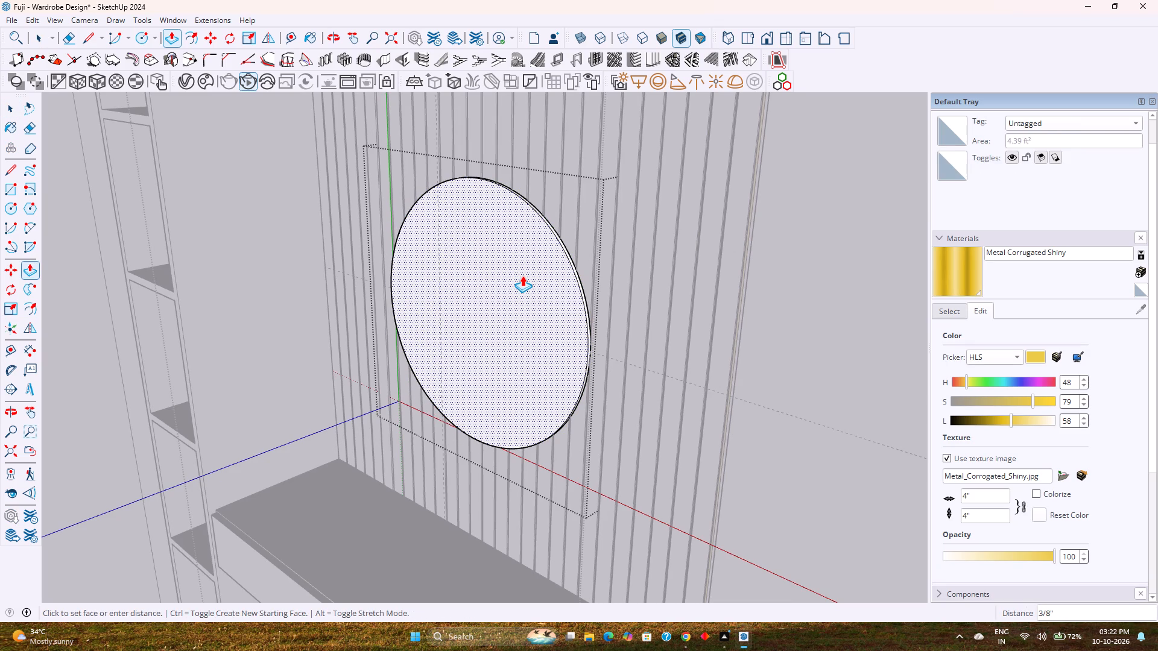
pyautogui.write('10mm')
pyautogui.press('Return')
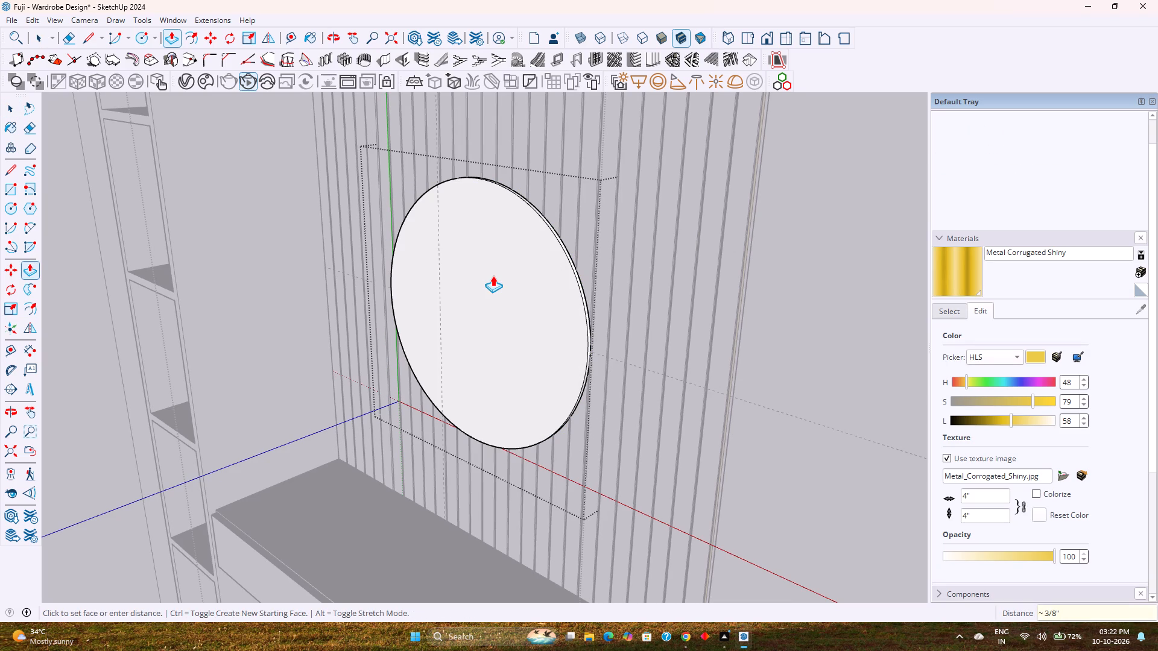
pyautogui.press('space')
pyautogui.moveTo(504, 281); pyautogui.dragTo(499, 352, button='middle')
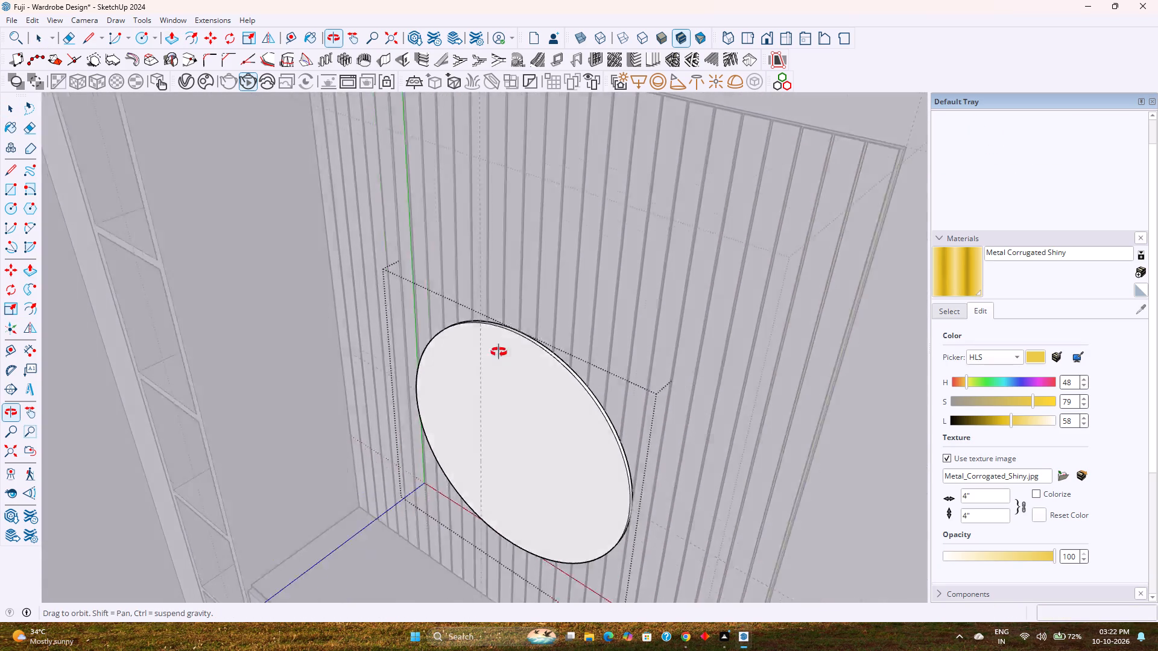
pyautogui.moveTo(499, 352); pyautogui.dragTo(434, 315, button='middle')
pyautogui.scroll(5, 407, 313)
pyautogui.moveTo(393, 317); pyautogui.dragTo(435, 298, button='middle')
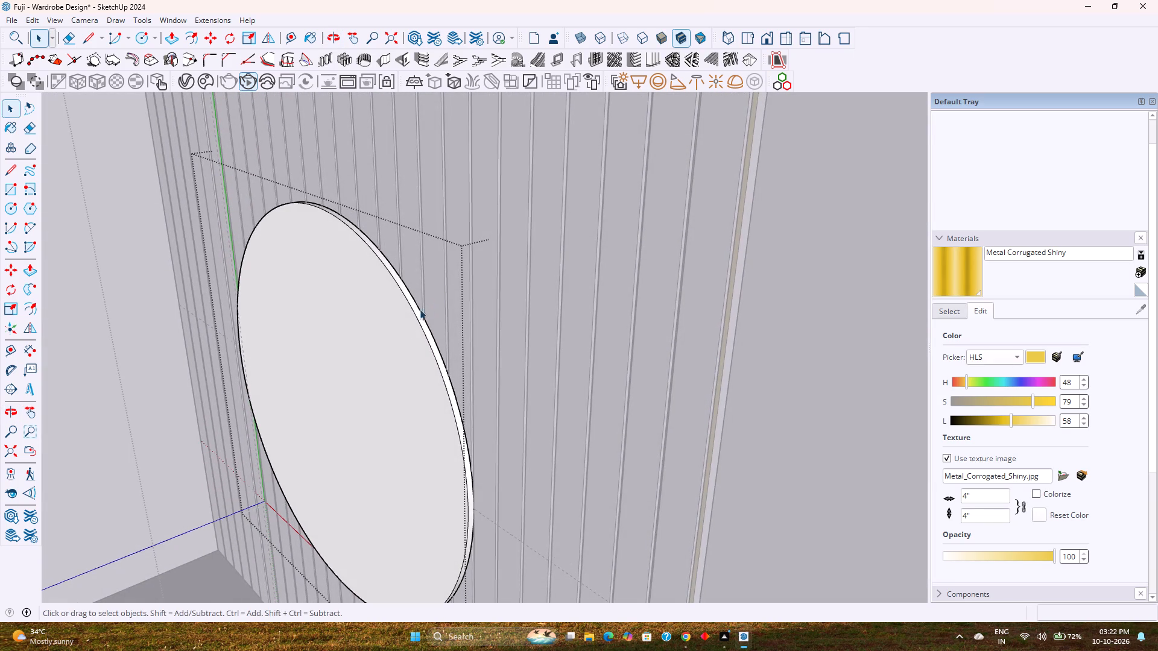
# Draw a 1.5" line along the green axis, starting from the disc's front edge near its top.
pyautogui.scroll(3, 405, 330)
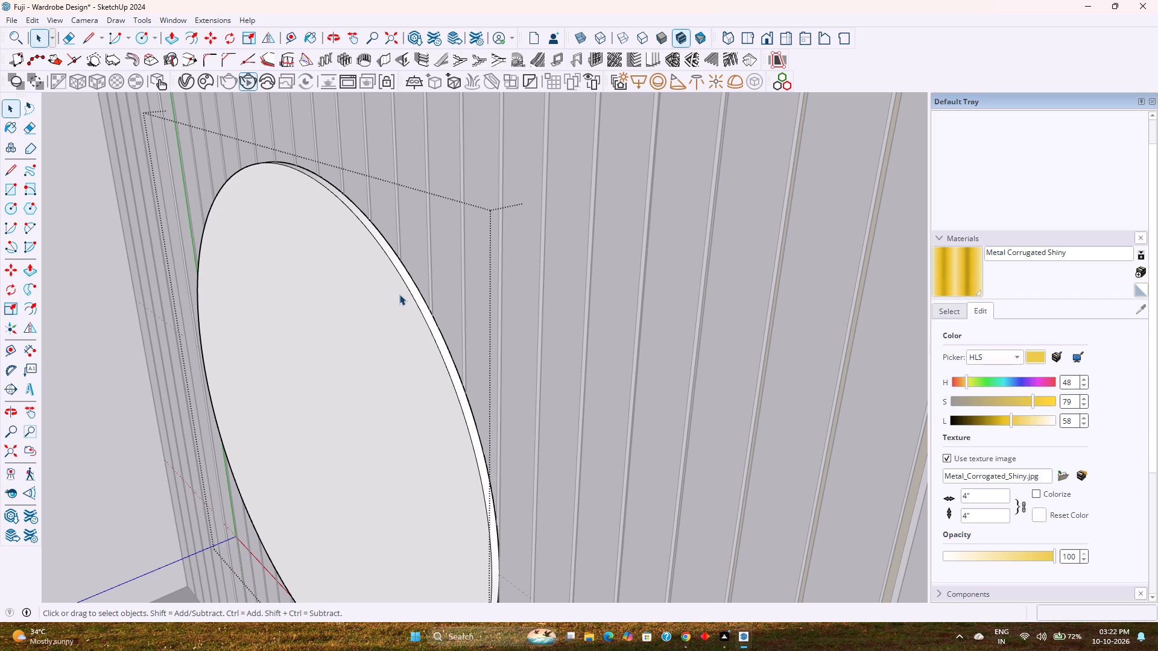
pyautogui.scroll(4, 399, 277)
pyautogui.moveTo(399, 277); pyautogui.dragTo(367, 283, button='middle')
pyautogui.scroll(2, 386, 265)
pyautogui.scroll(-3, 386, 265)
pyautogui.keyDown('shift'); pyautogui.moveTo(392, 257); pyautogui.dragTo(478, 456, button='middle'); pyautogui.keyUp('shift')
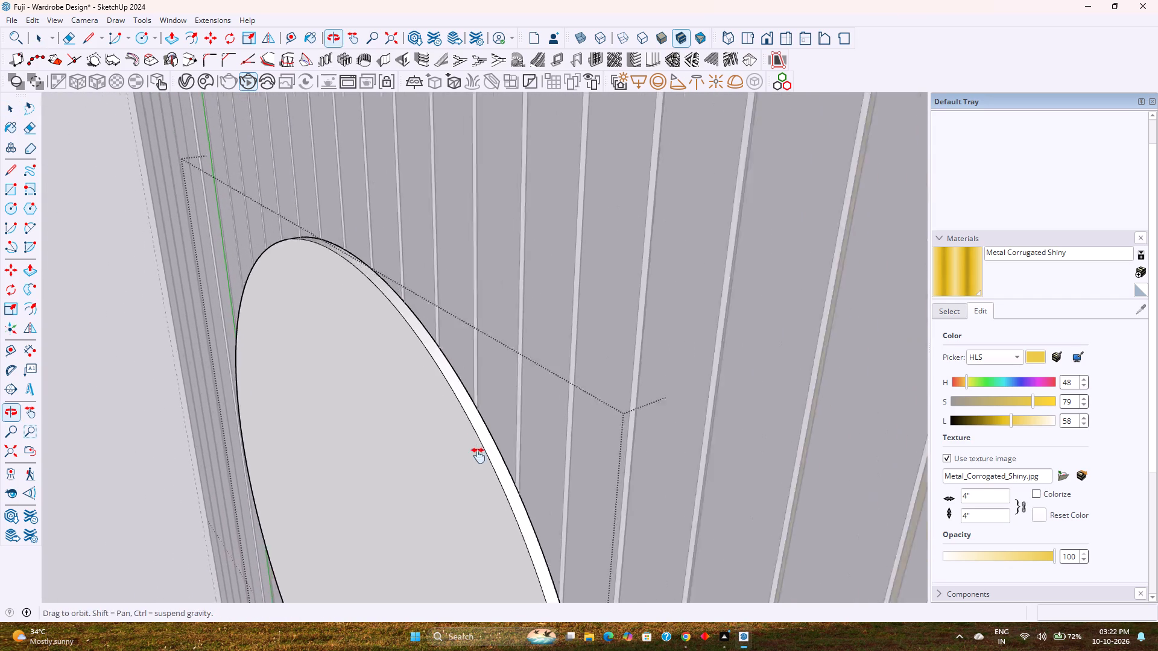
pyautogui.keyDown('shift'); pyautogui.moveTo(478, 456); pyautogui.dragTo(484, 469, button='middle'); pyautogui.keyUp('shift')
pyautogui.moveTo(370, 362); pyautogui.dragTo(361, 272, button='middle')
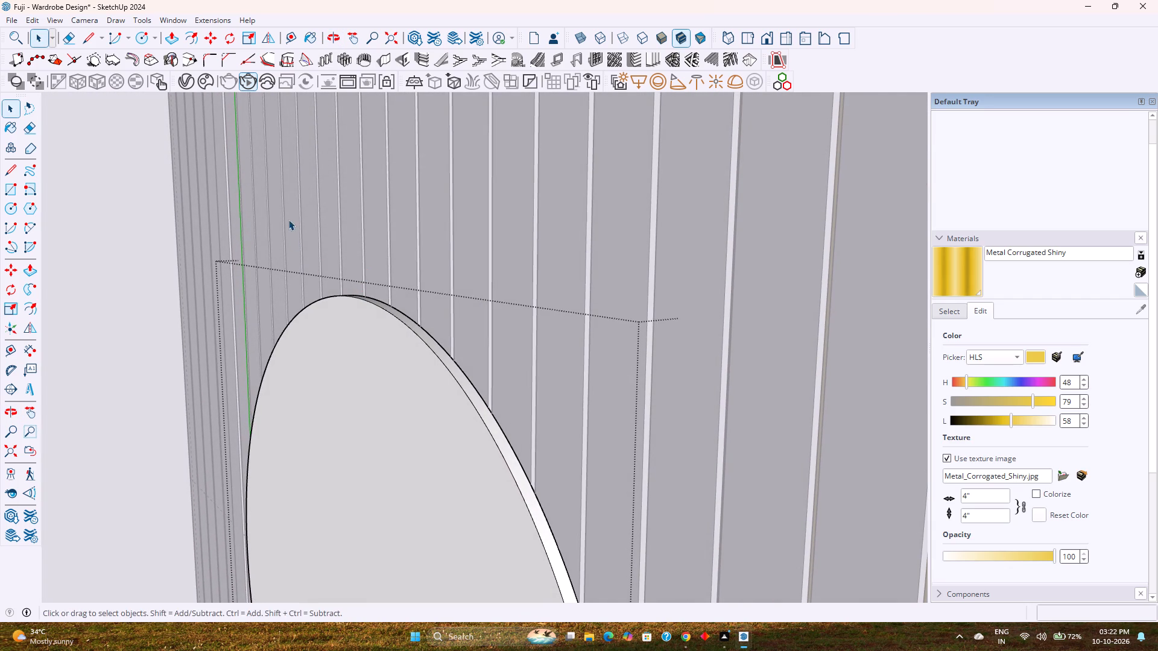
pyautogui.click(91, 36)
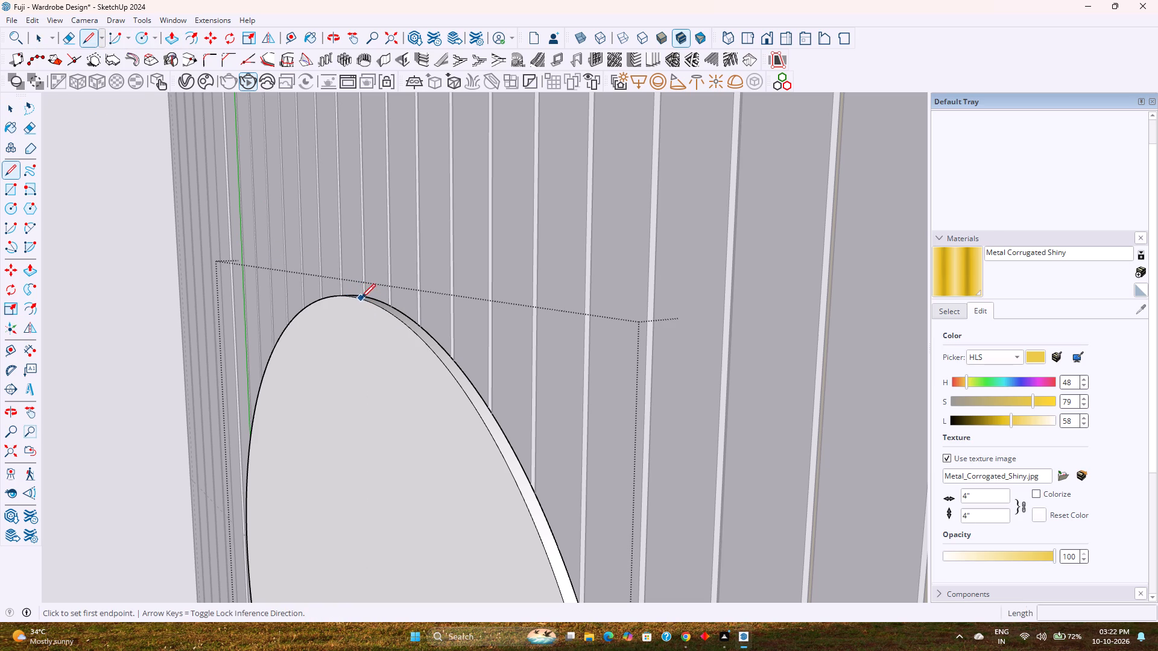
pyautogui.scroll(13, 360, 303)
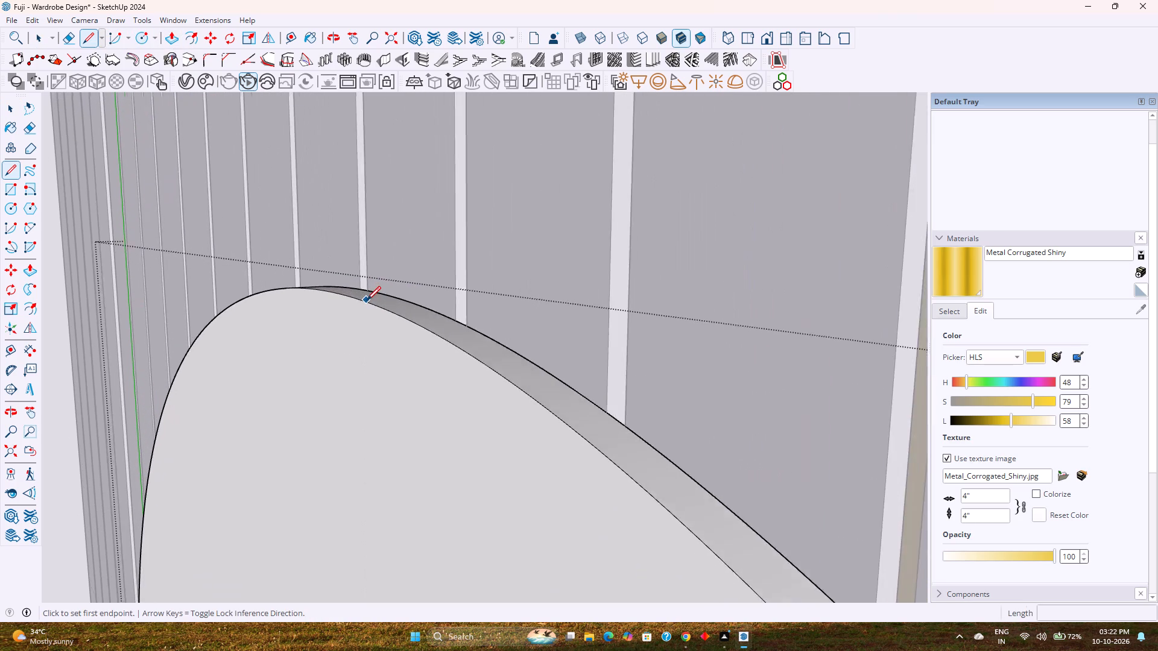
pyautogui.scroll(3, 367, 300)
pyautogui.click(363, 303)
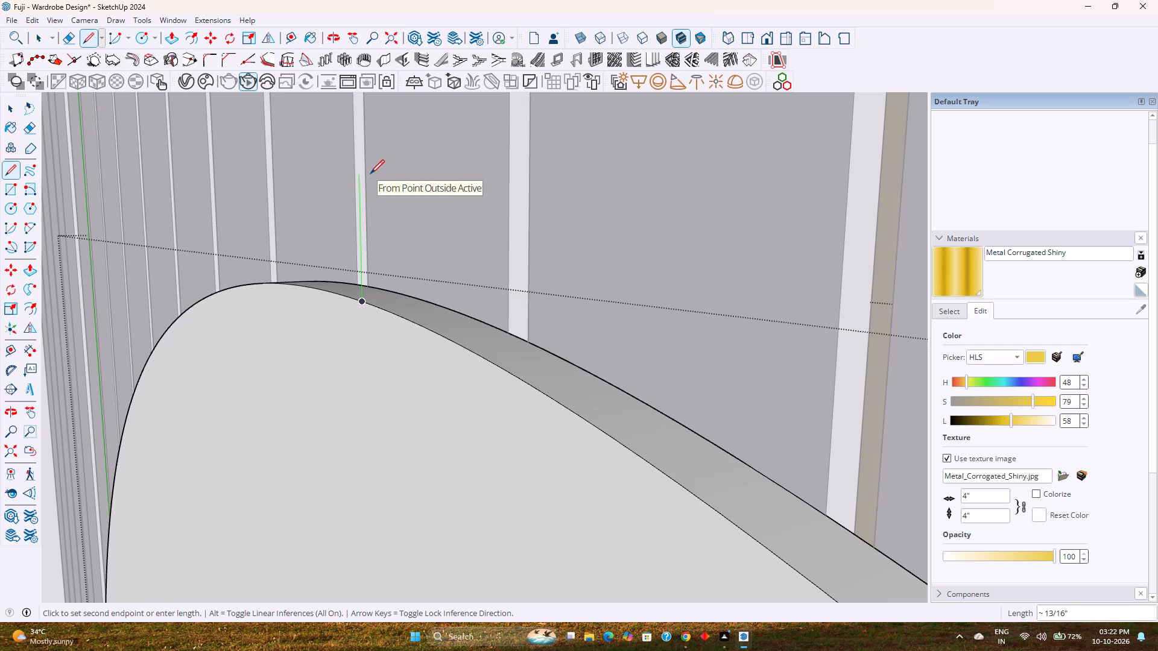
pyautogui.press('Up')
pyautogui.press('Left')
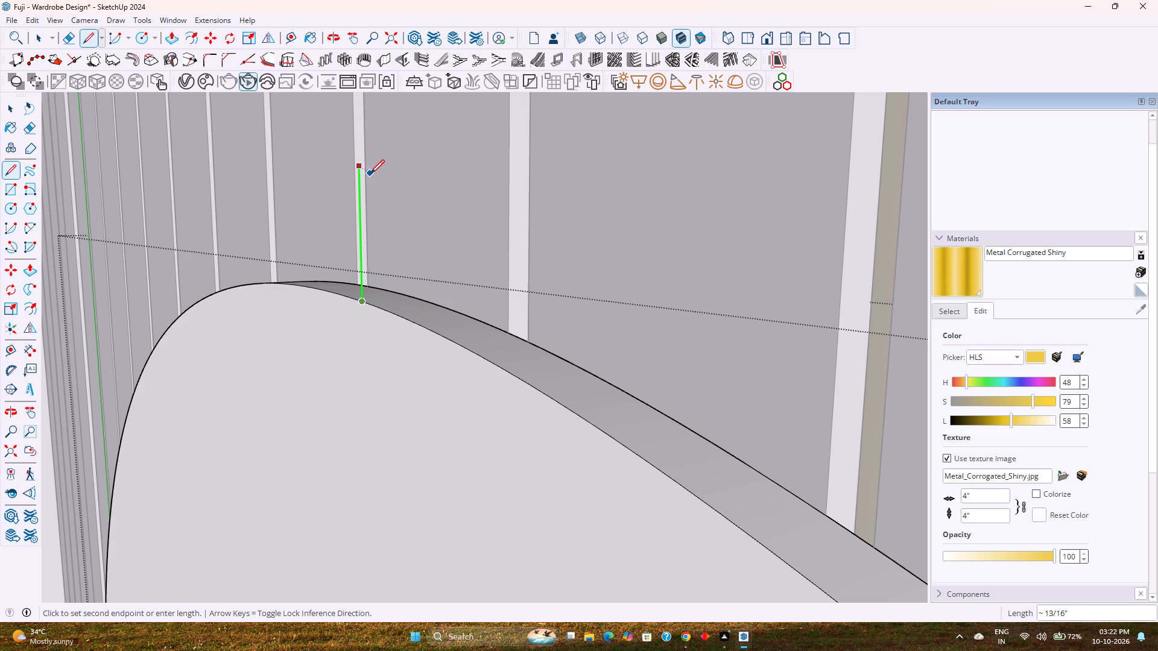
pyautogui.scroll(-6, 370, 166)
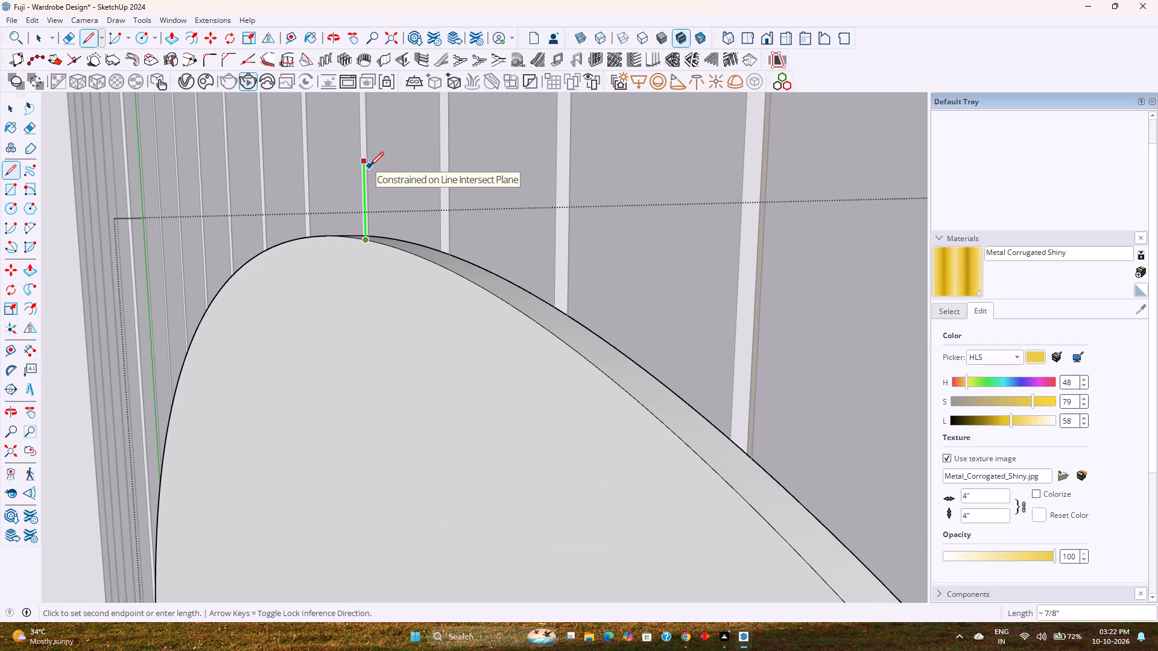
pyautogui.write('1.5')
pyautogui.press('Return')
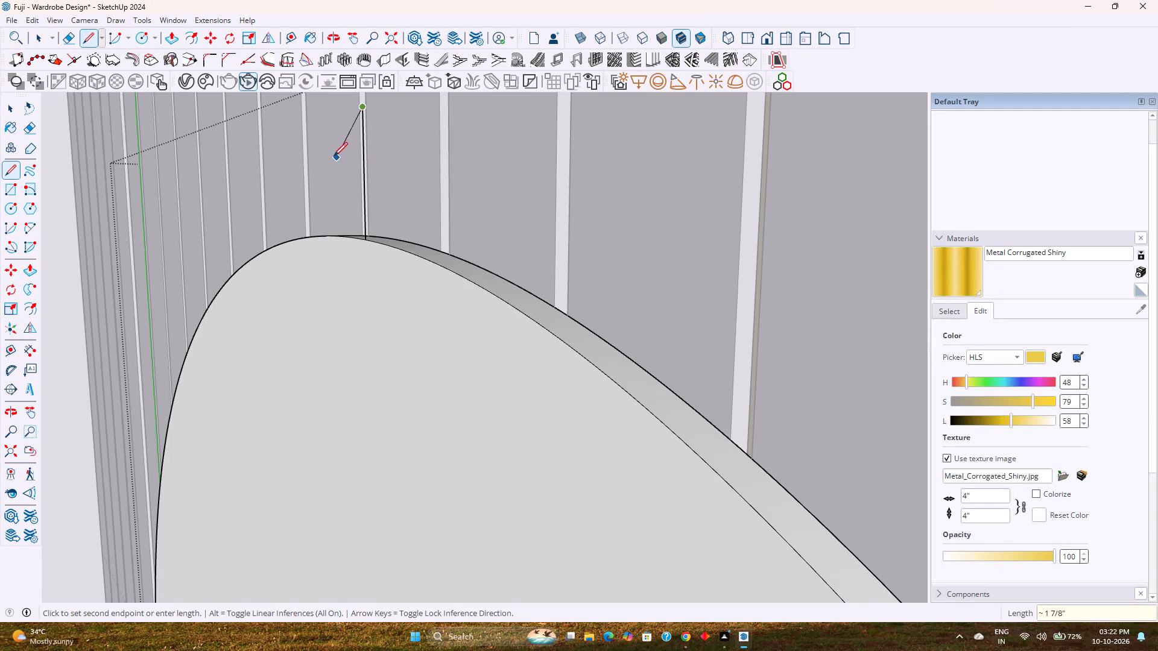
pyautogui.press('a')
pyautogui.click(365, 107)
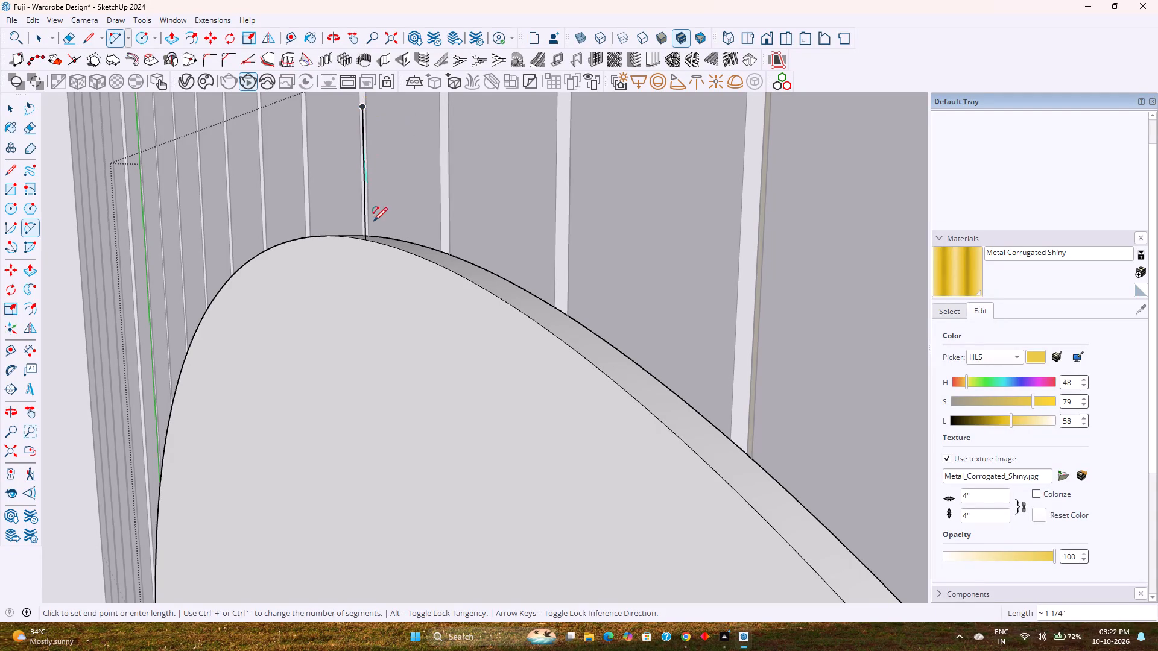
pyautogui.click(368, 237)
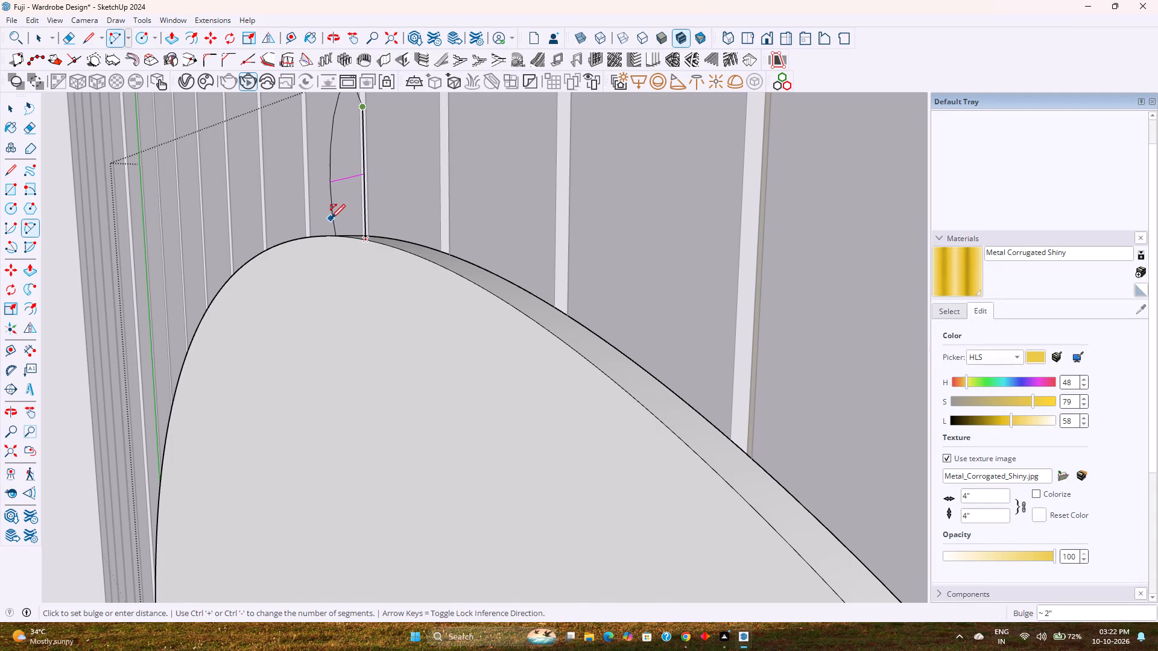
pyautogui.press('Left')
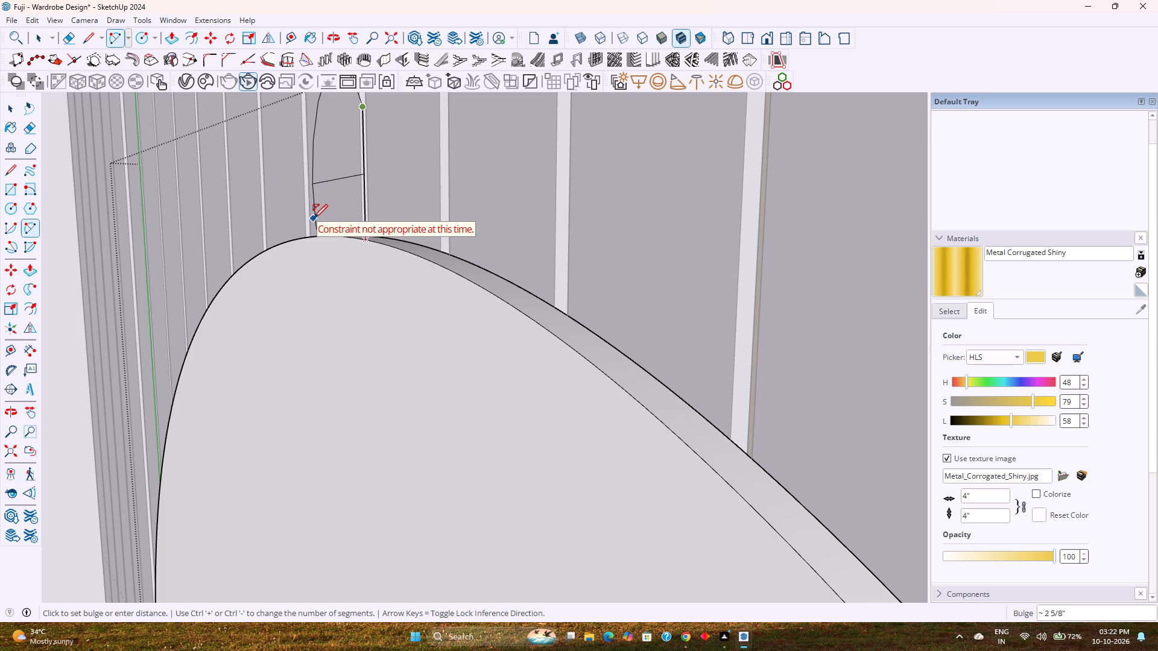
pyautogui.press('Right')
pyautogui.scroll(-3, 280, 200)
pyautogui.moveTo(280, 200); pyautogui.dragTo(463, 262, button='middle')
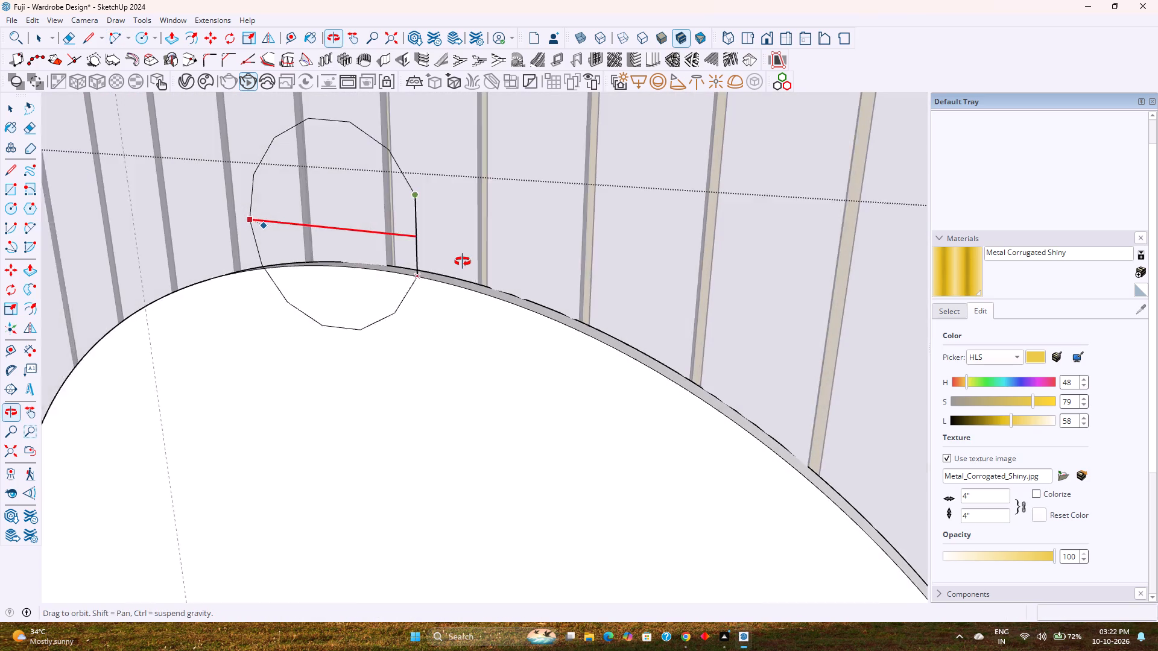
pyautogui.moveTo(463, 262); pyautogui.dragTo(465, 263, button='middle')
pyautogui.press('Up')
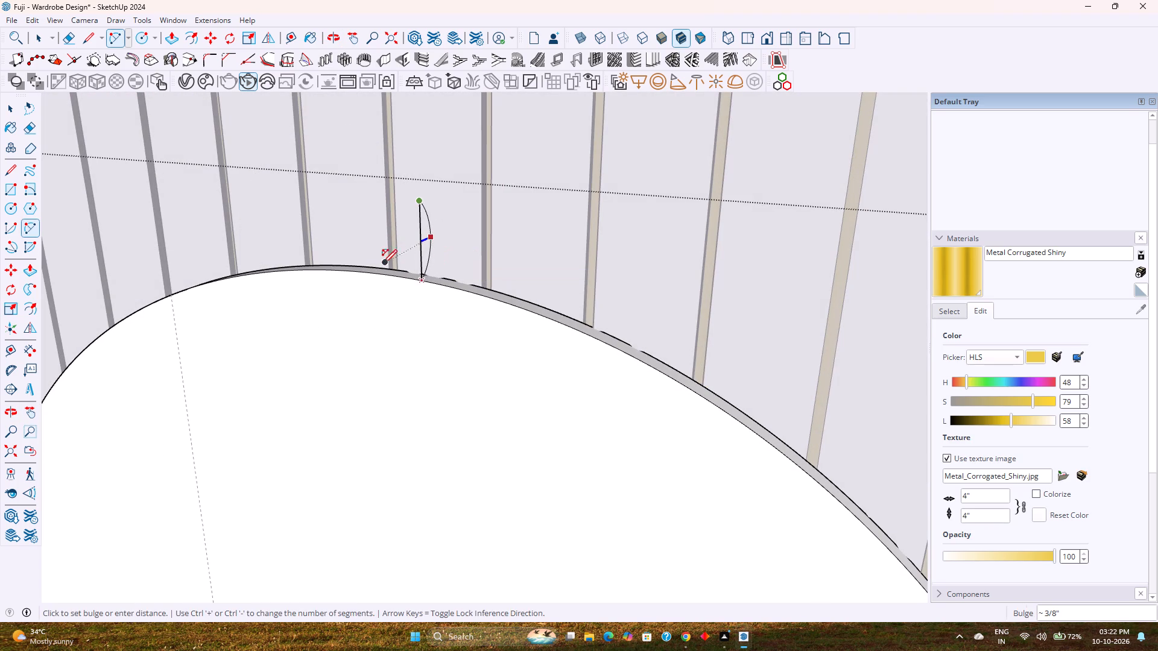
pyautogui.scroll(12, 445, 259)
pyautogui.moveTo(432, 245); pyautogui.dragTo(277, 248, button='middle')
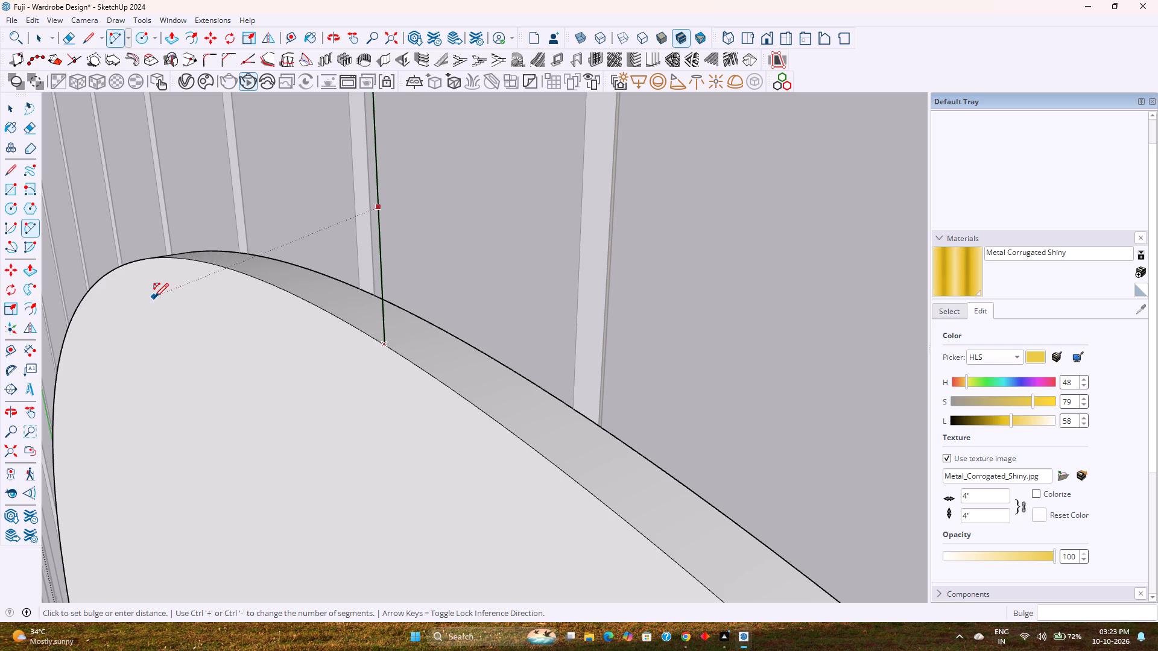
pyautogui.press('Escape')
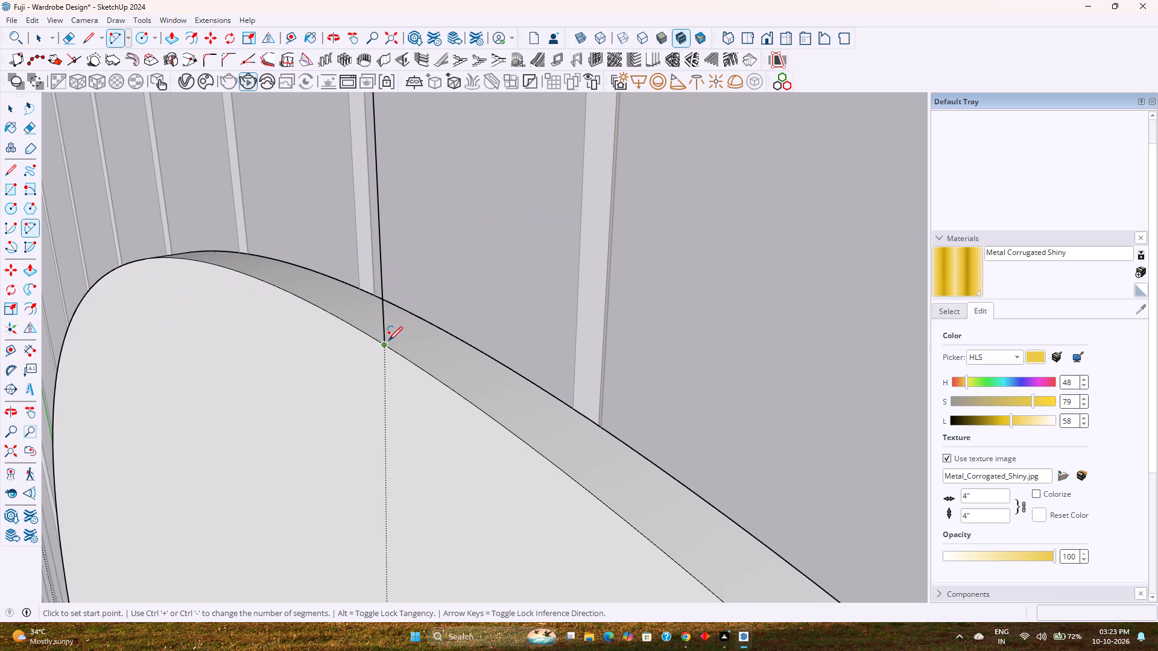
# Draw a two-point arc between the 1.5" line's endpoints, bulging about 3/8" along the blue axis to close a profile face.
pyautogui.click(386, 342)
pyautogui.scroll(-3, 362, 274)
pyautogui.keyDown('shift'); pyautogui.moveTo(369, 289); pyautogui.dragTo(384, 365, button='middle'); pyautogui.keyUp('shift')
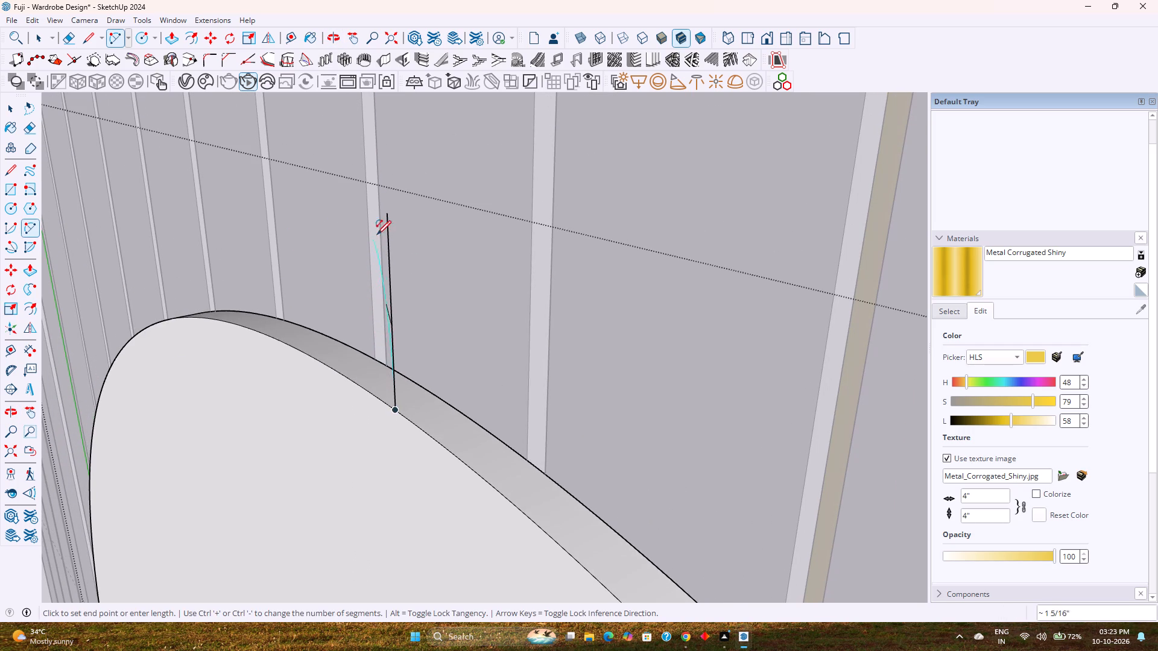
pyautogui.click(386, 214)
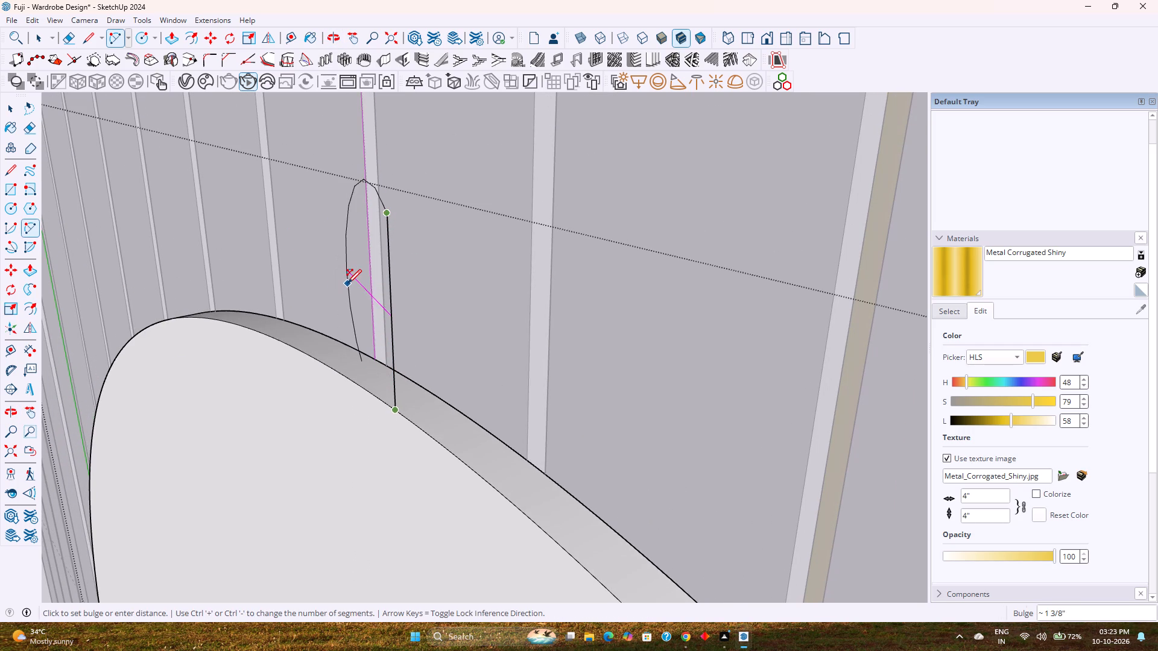
pyautogui.press('Left')
pyautogui.press('Left')
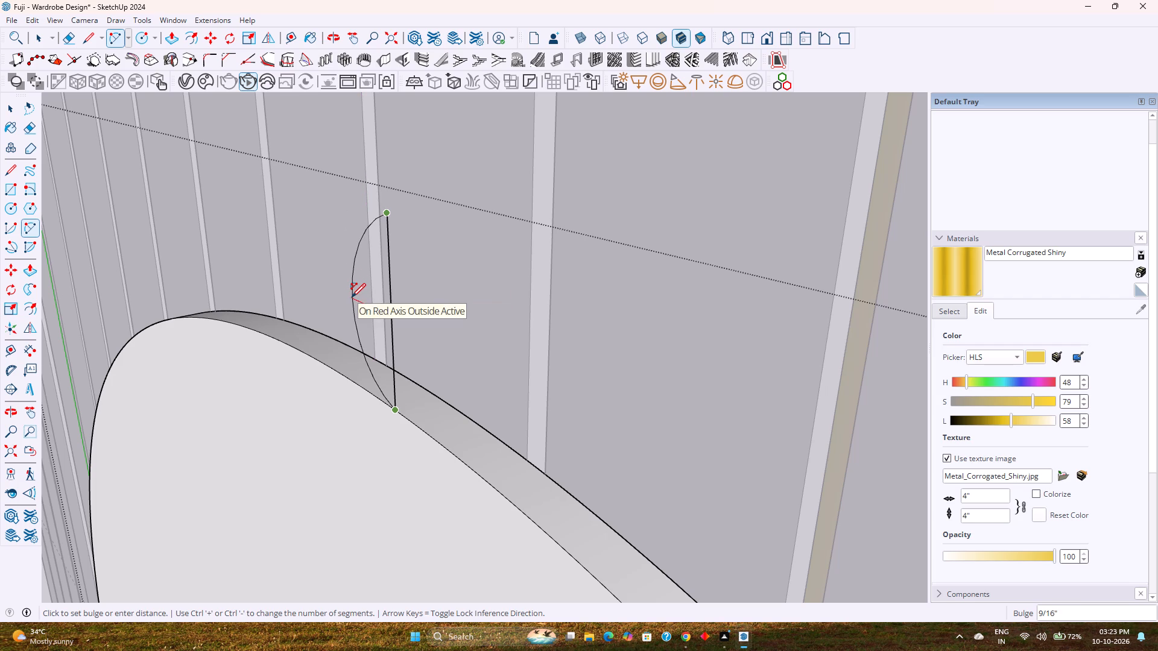
pyautogui.press('Left')
pyautogui.press('Left')
pyautogui.press('Left')
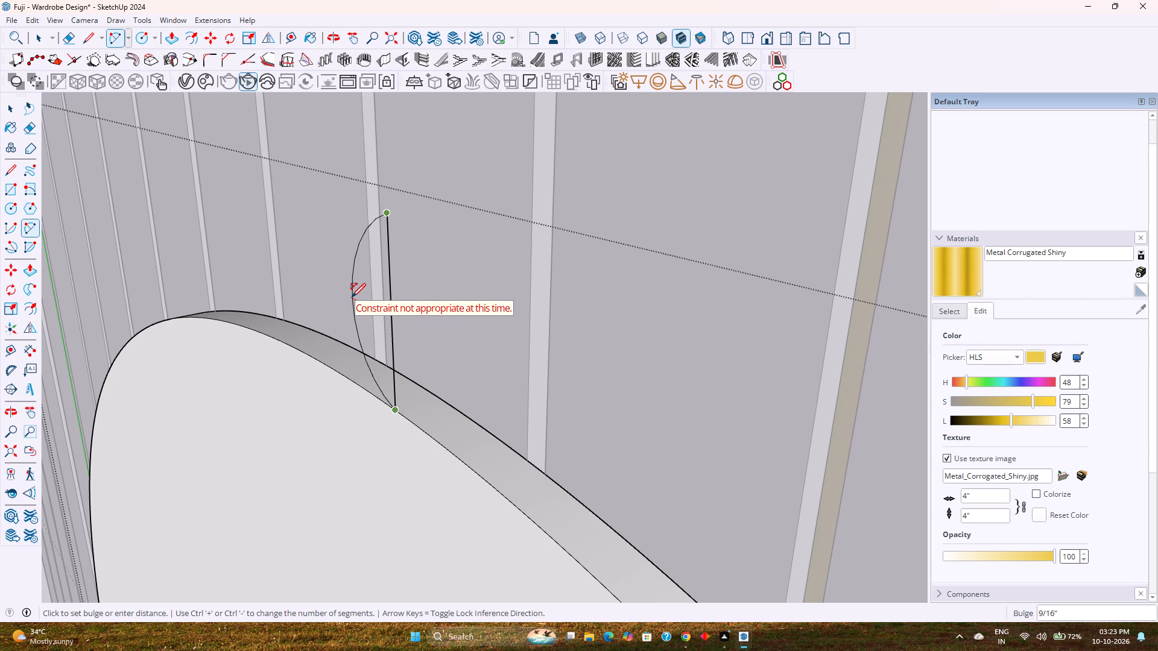
pyautogui.press('Right')
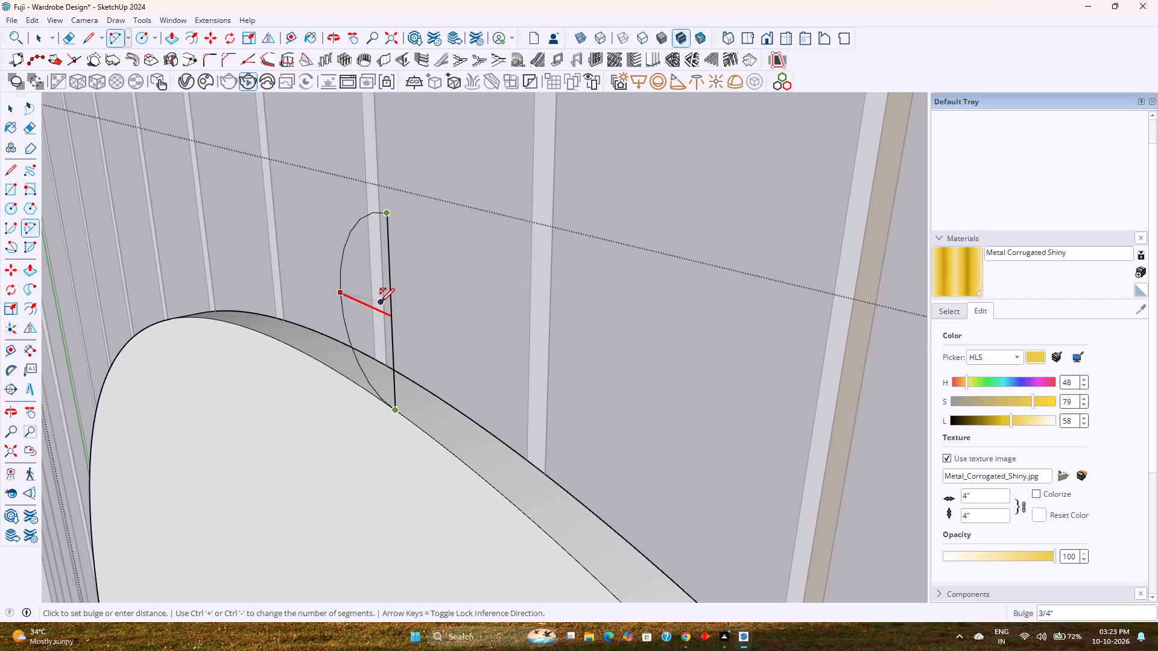
pyautogui.press('Up')
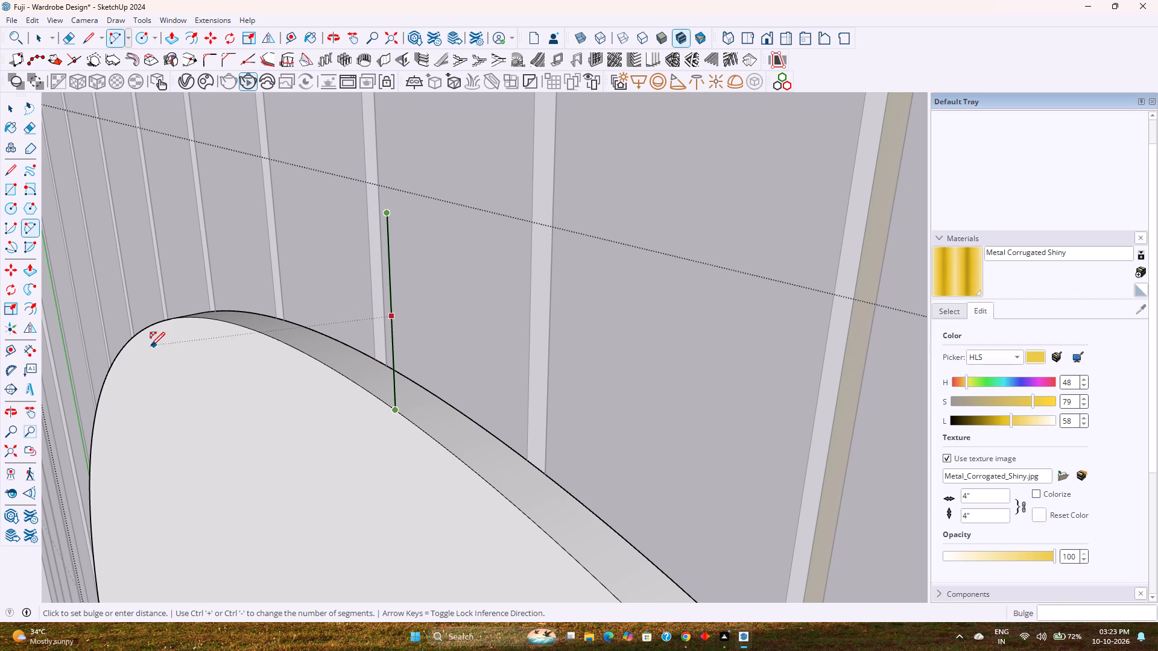
pyautogui.click(81, 357)
pyautogui.press('space')
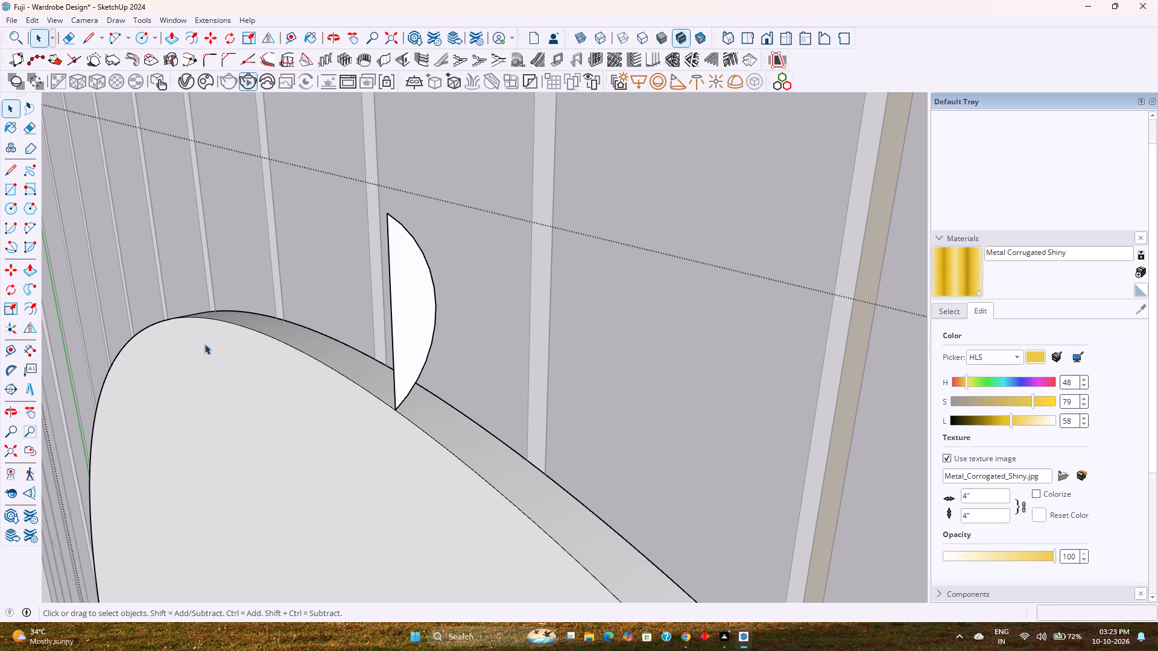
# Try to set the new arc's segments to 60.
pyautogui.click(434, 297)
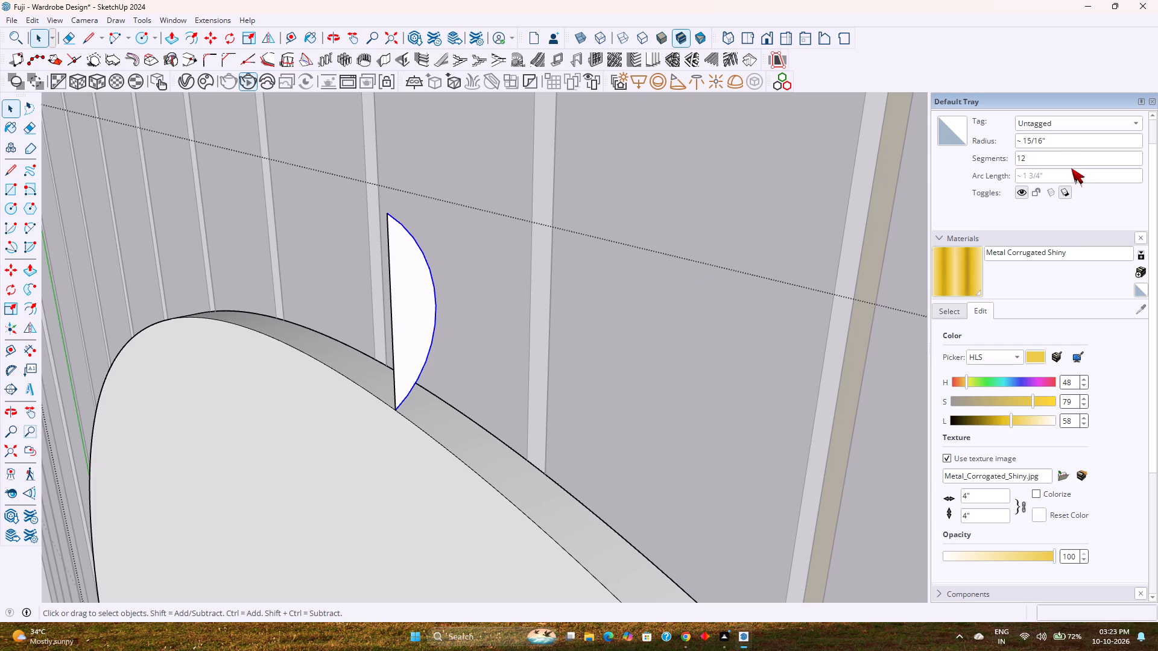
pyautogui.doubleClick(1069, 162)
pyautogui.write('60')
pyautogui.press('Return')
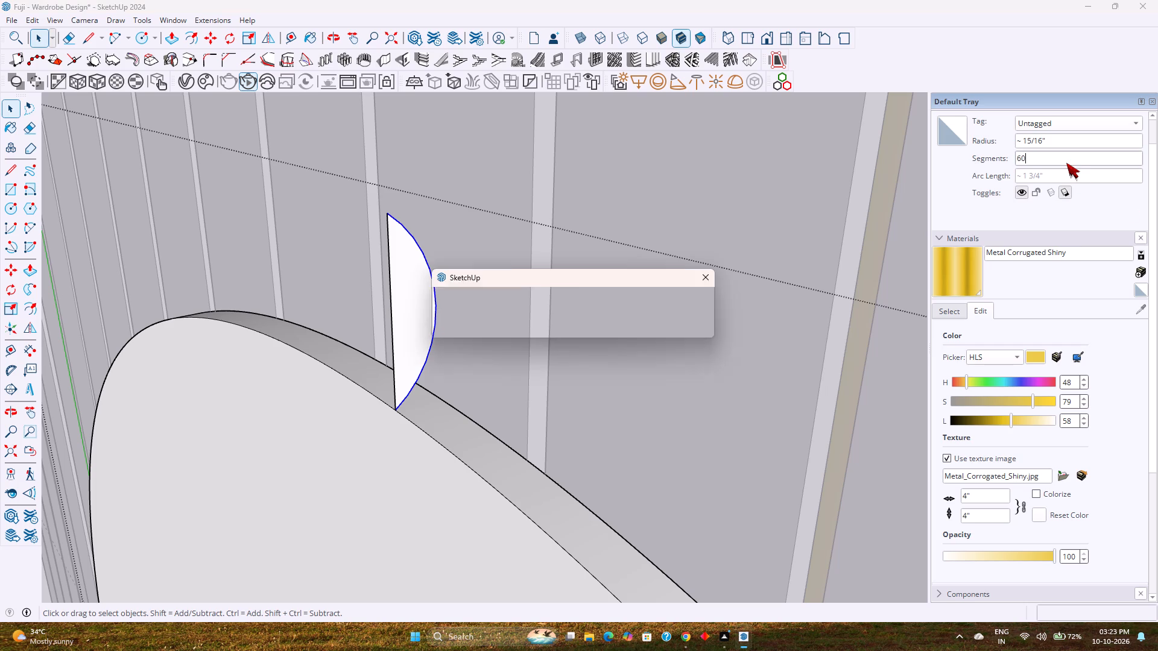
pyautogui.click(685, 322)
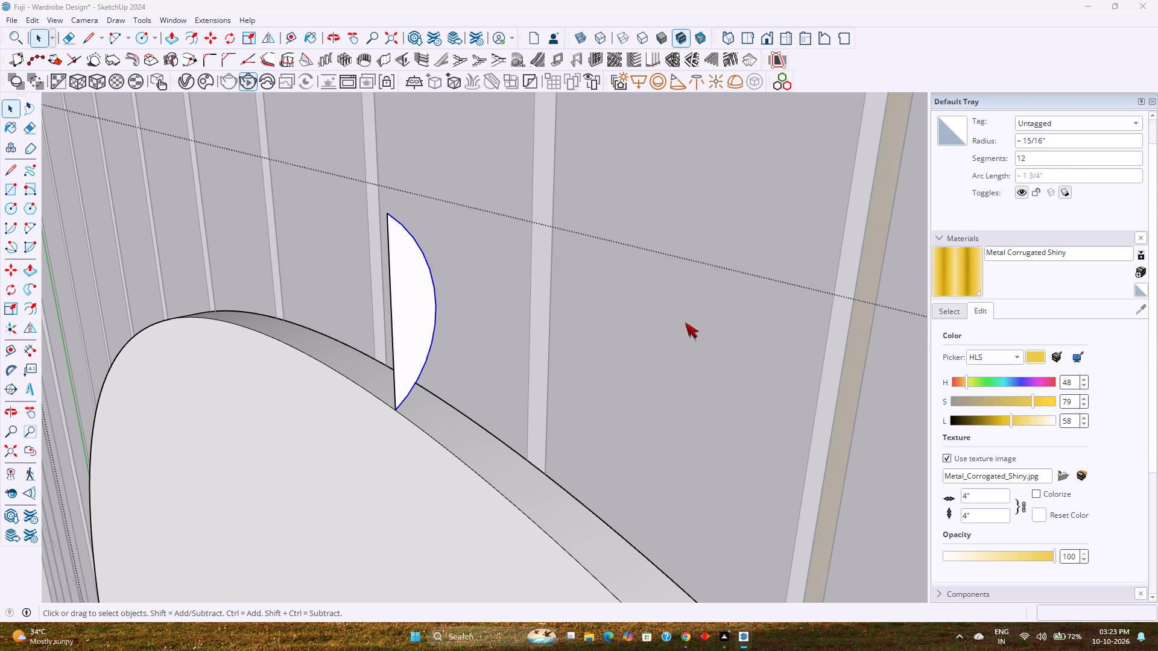
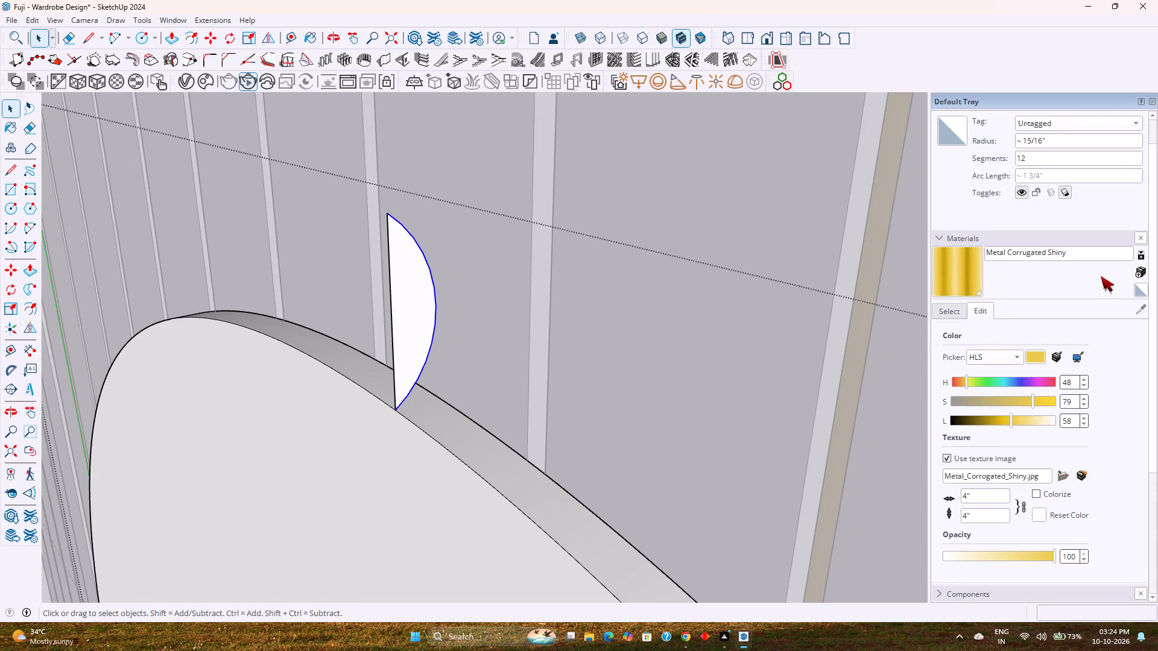
# Set the profile arc's segments to 40.
pyautogui.doubleClick(1052, 164)
pyautogui.write('40')
pyautogui.press('Return')
# Flip the half-round profile about its straight edge so that it bulges away from the louvred panel.
pyautogui.moveTo(506, 348); pyautogui.dragTo(473, 334, button='middle')
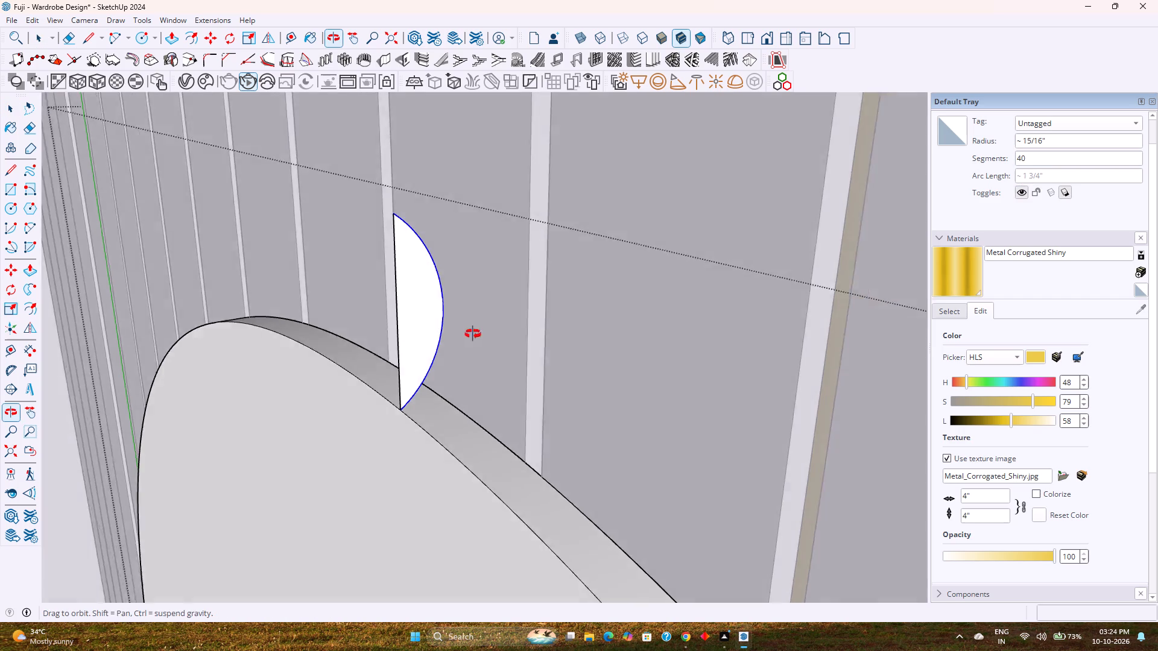
pyautogui.moveTo(473, 334); pyautogui.dragTo(430, 314, button='middle')
pyautogui.click(425, 308)
pyautogui.doubleClick(426, 308)
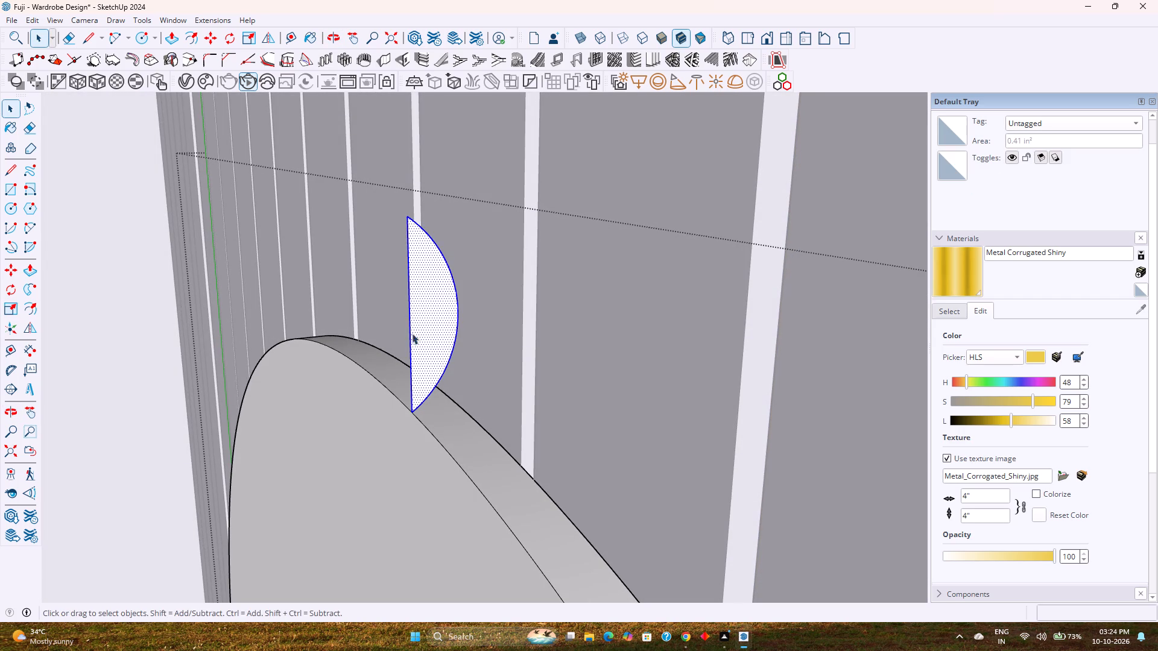
pyautogui.click(268, 35)
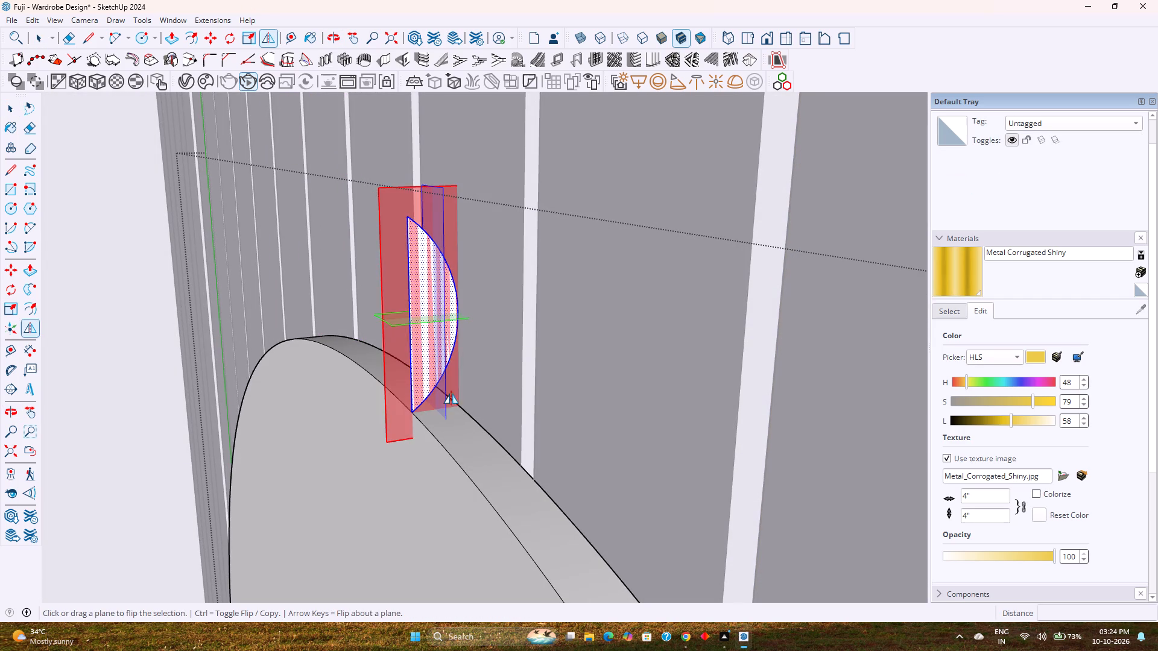
pyautogui.moveTo(448, 400); pyautogui.dragTo(415, 414)
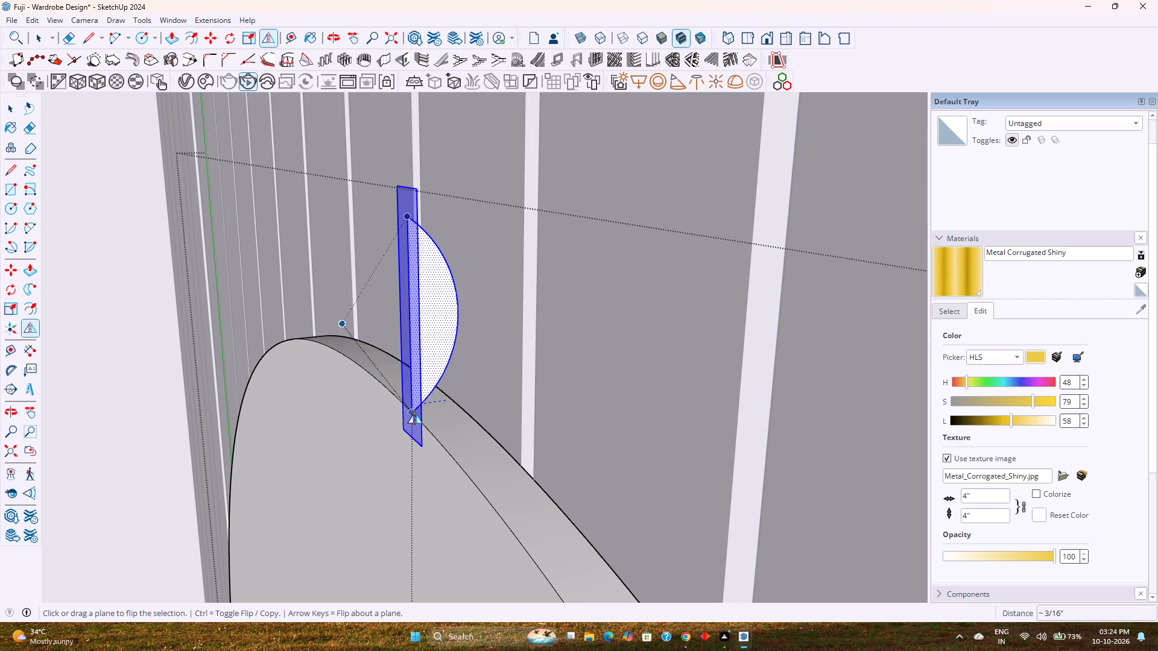
pyautogui.moveTo(415, 414); pyautogui.dragTo(414, 414)
pyautogui.press('Escape')
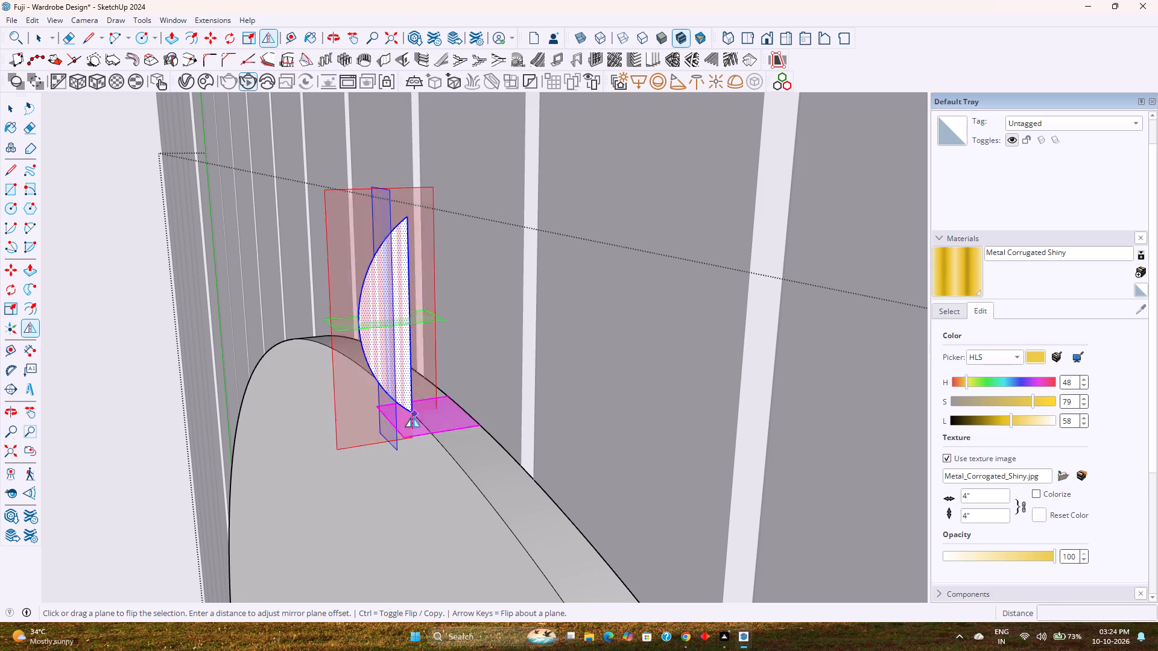
pyautogui.press('space')
pyautogui.press('Escape')
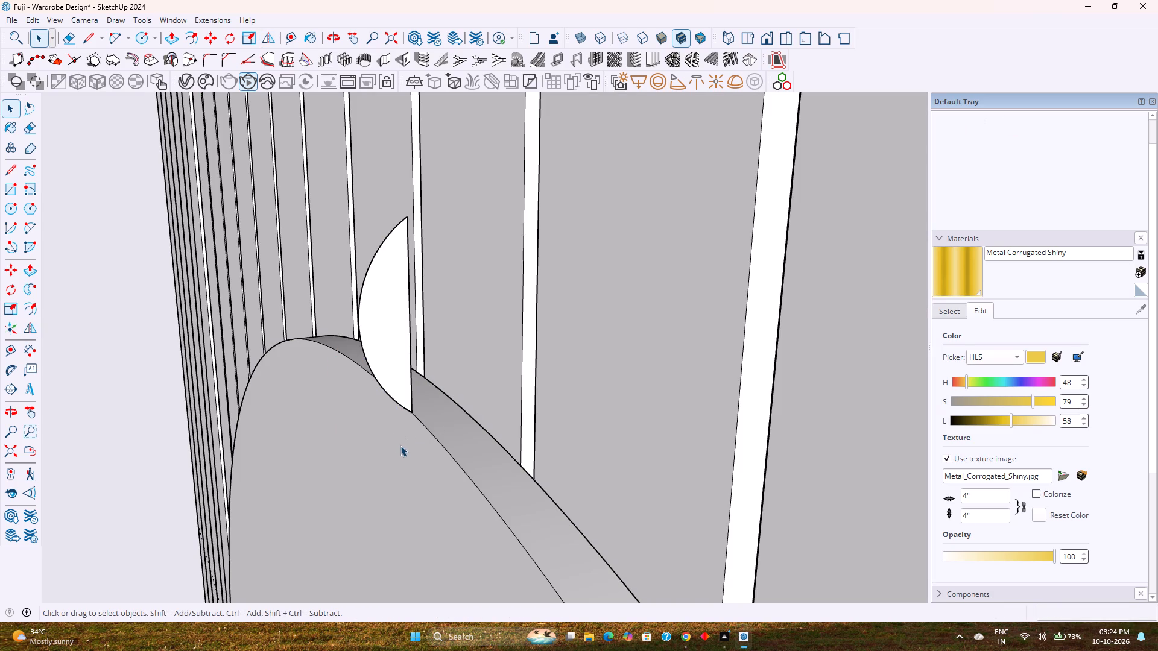
# Sweep the half-round profile around the disc's front face edge with Follow Me to form a rounded ring frame.
pyautogui.doubleClick(385, 458)
pyautogui.doubleClick(382, 459)
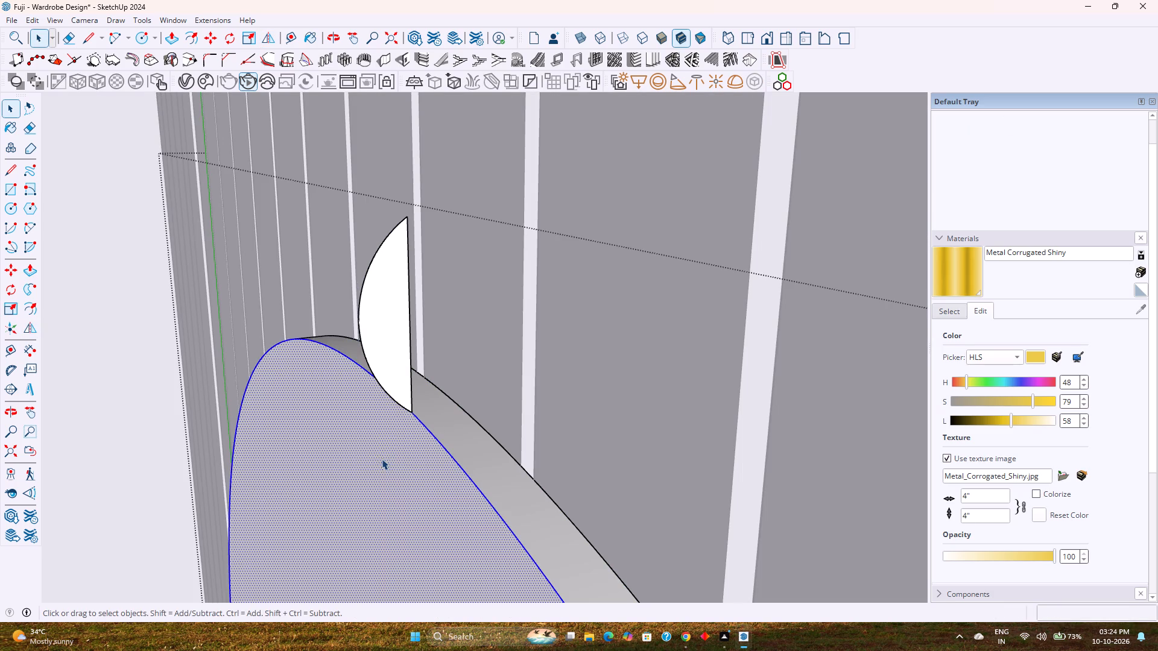
pyautogui.click(28, 289)
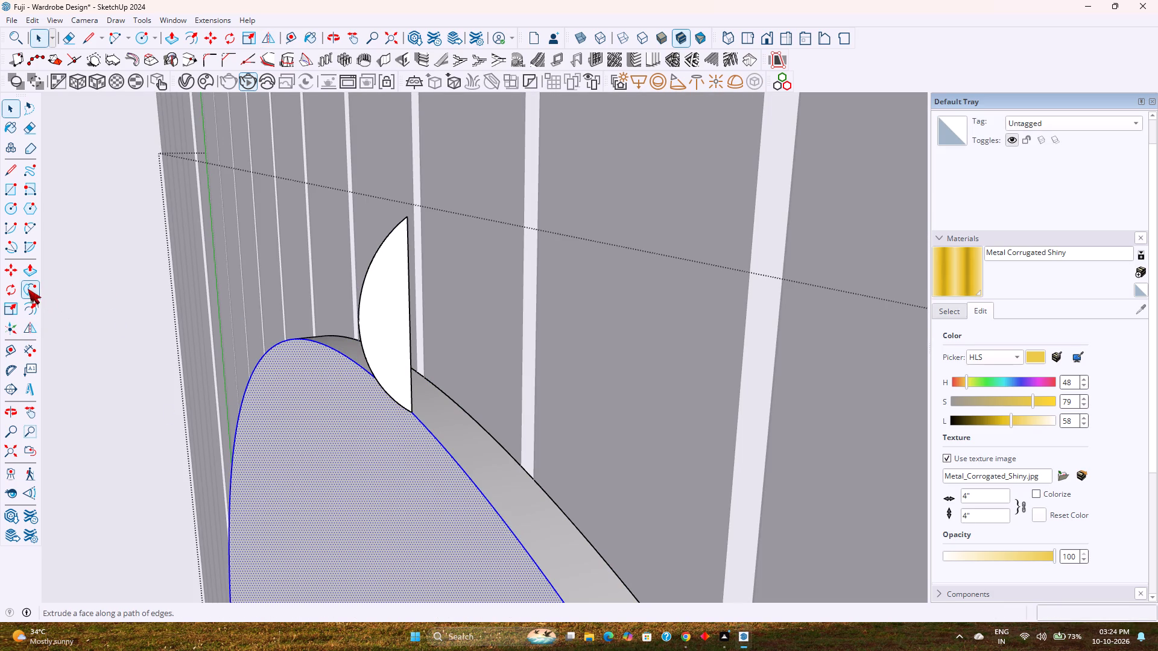
pyautogui.click(367, 318)
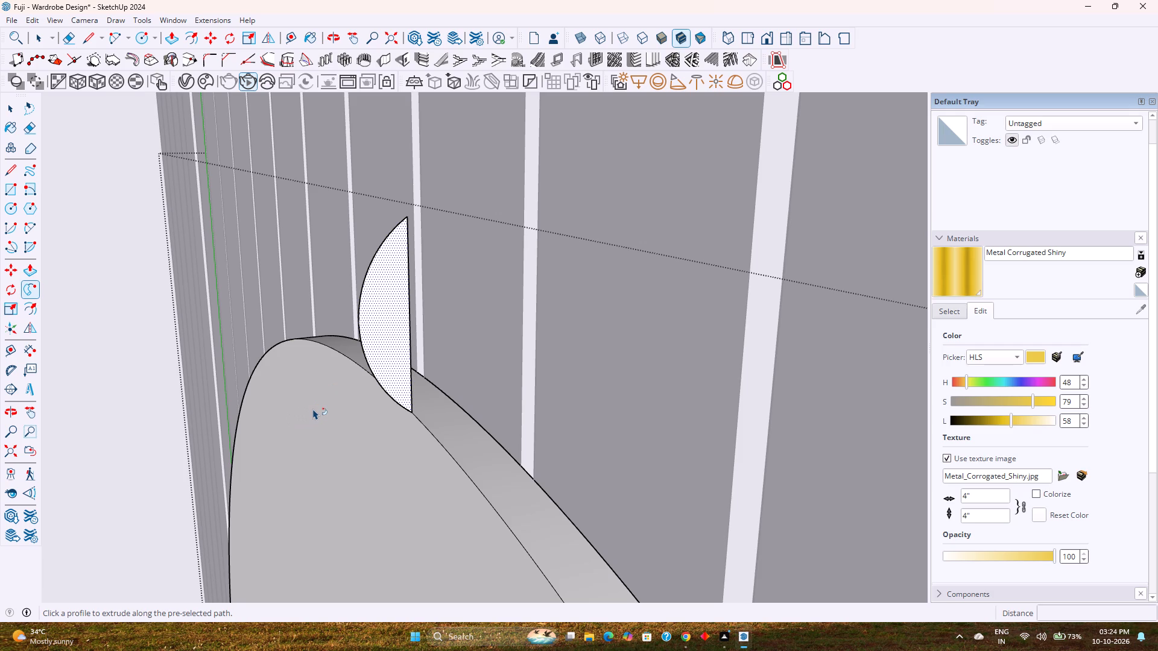
pyautogui.scroll(-3, 313, 409)
pyautogui.scroll(2, 313, 409)
pyautogui.scroll(-3, 313, 409)
pyautogui.scroll(3, 313, 409)
pyautogui.scroll(-3, 313, 409)
pyautogui.scroll(3, 313, 409)
pyautogui.scroll(-3, 313, 409)
pyautogui.press('space')
# Examine the swept ring frame around the disc from the front and at an angle.
pyautogui.scroll(-4, 361, 414)
pyautogui.scroll(2, 361, 414)
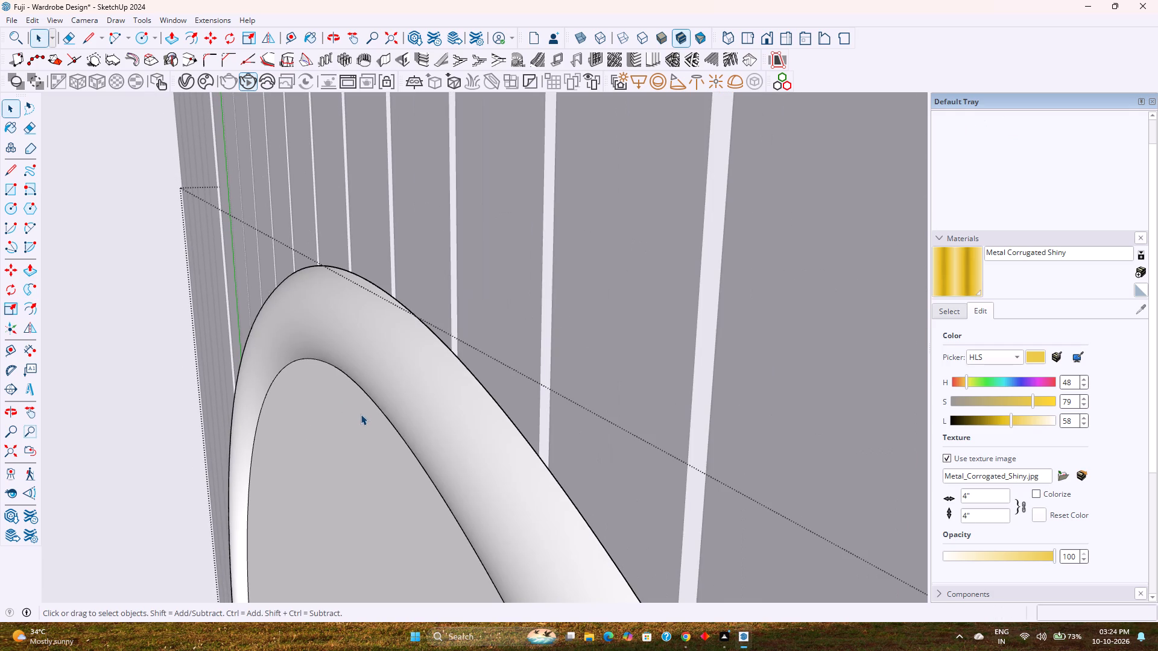
pyautogui.moveTo(361, 414); pyautogui.dragTo(496, 318, button='middle')
pyautogui.scroll(-3, 492, 322)
pyautogui.scroll(-4, 412, 396)
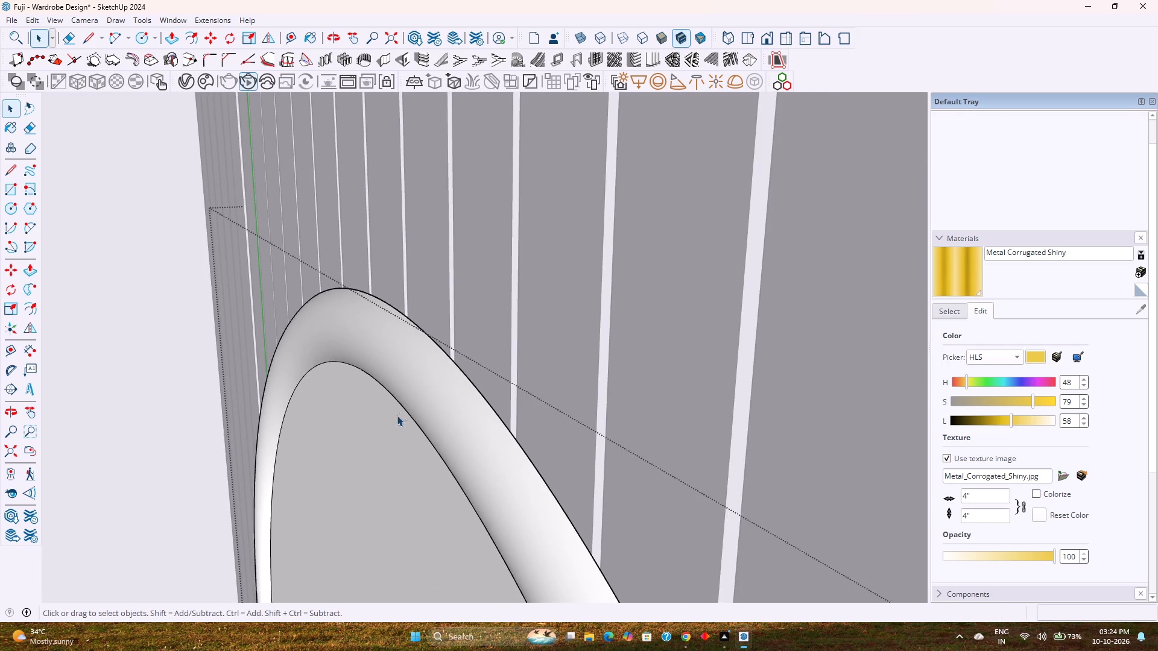
pyautogui.moveTo(394, 421); pyautogui.dragTo(489, 286, button='middle')
pyautogui.scroll(-9, 492, 286)
pyautogui.scroll(-12, 483, 312)
pyautogui.moveTo(482, 327); pyautogui.dragTo(457, 294, button='middle')
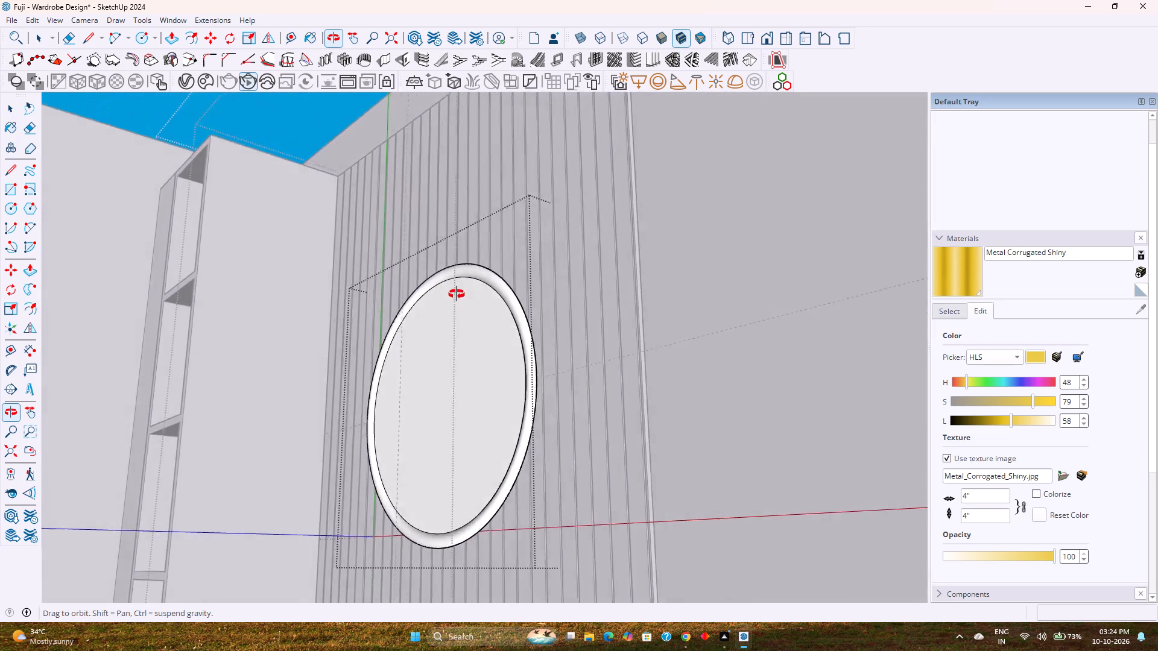
pyautogui.moveTo(457, 294); pyautogui.dragTo(403, 340, button='middle')
# Offset the ring frame's flat back face twice, about 1/4" each time from the outer edge, to outline a narrow band.
pyautogui.scroll(10, 382, 412)
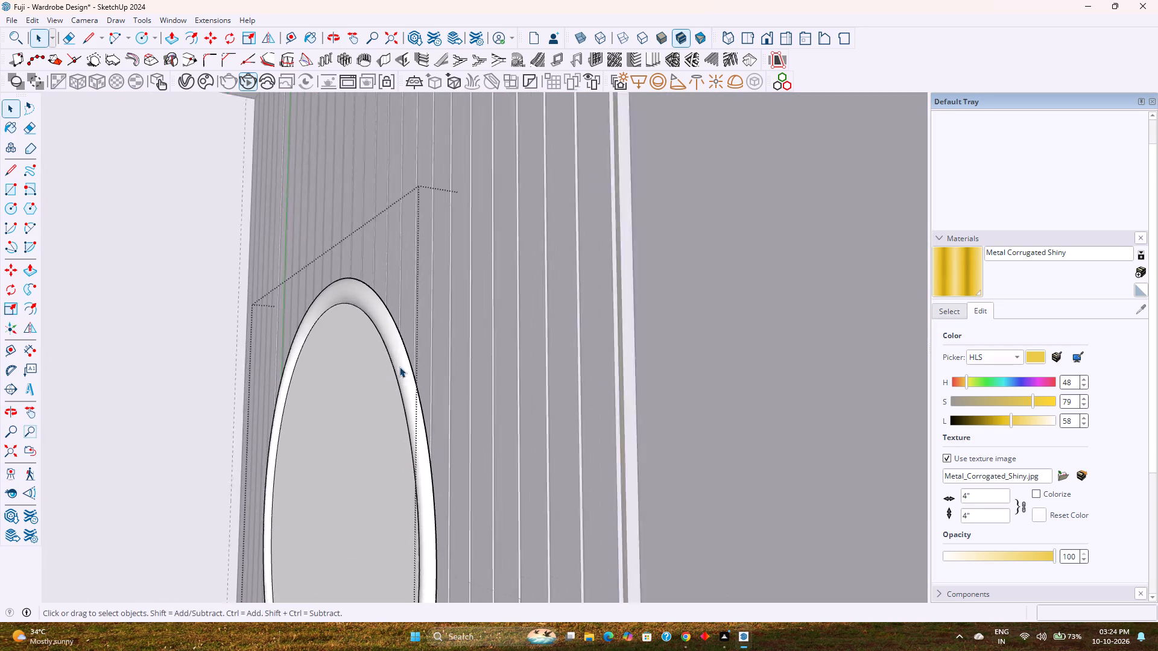
pyautogui.scroll(5, 399, 366)
pyautogui.moveTo(405, 360); pyautogui.dragTo(359, 365, button='middle')
pyautogui.scroll(9, 417, 312)
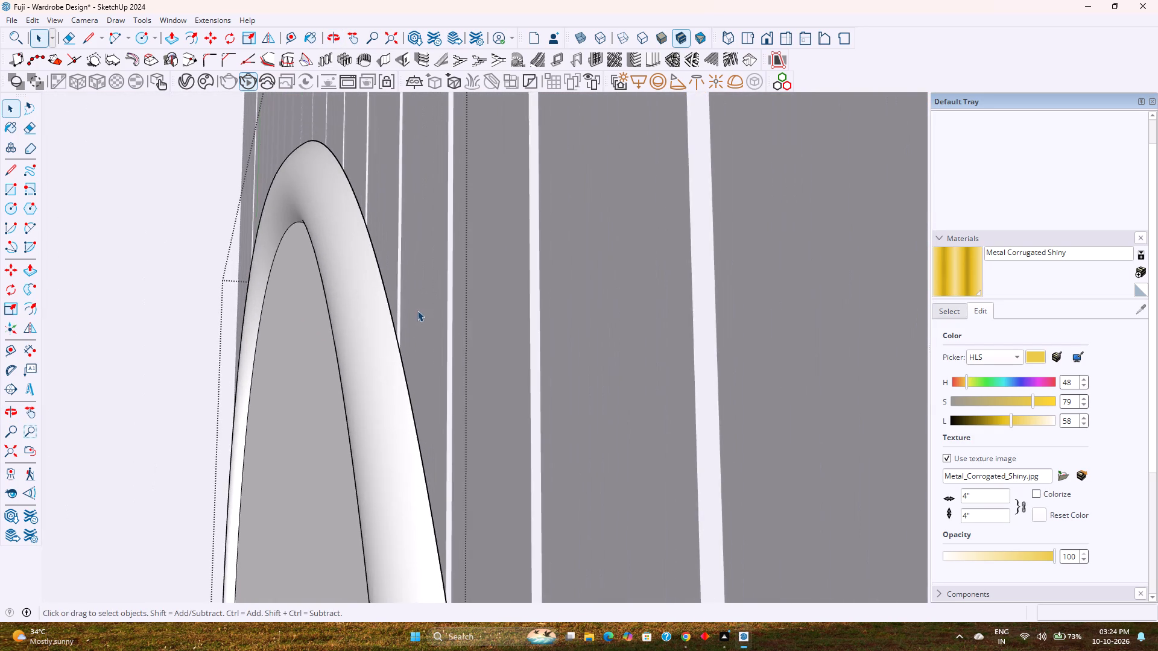
pyautogui.moveTo(417, 310); pyautogui.dragTo(393, 322, button='middle')
pyautogui.scroll(10, 417, 310)
pyautogui.moveTo(387, 324); pyautogui.dragTo(370, 323, button='middle')
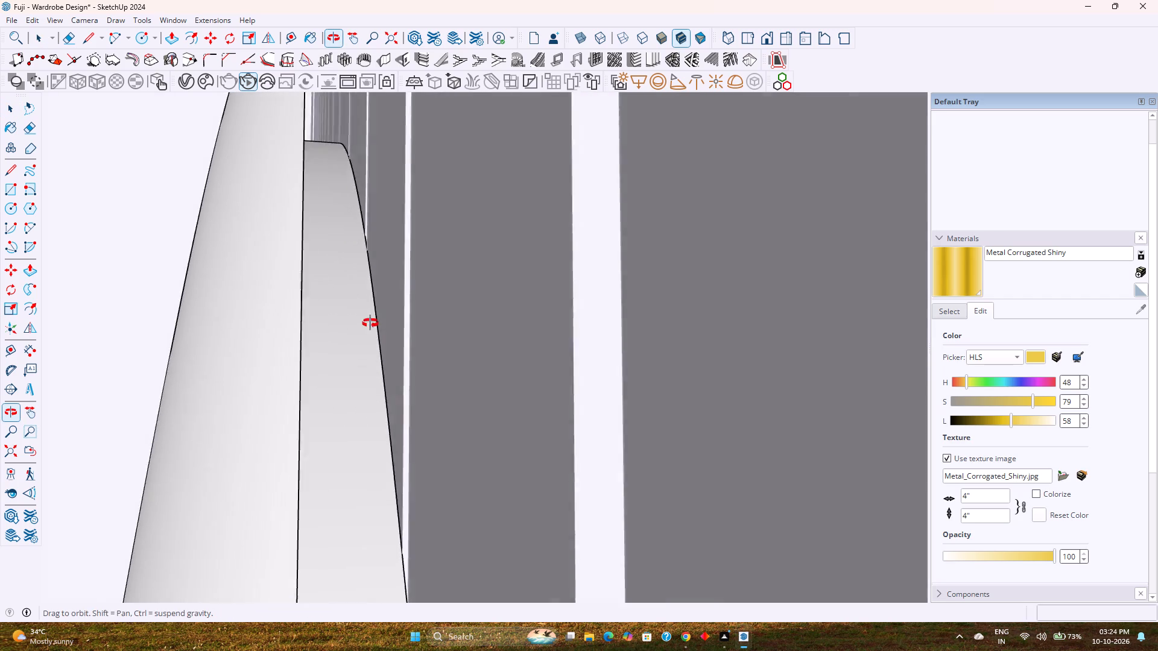
pyautogui.moveTo(370, 323); pyautogui.dragTo(348, 312, button='middle')
pyautogui.scroll(4, 278, 303)
pyautogui.scroll(-2, 278, 306)
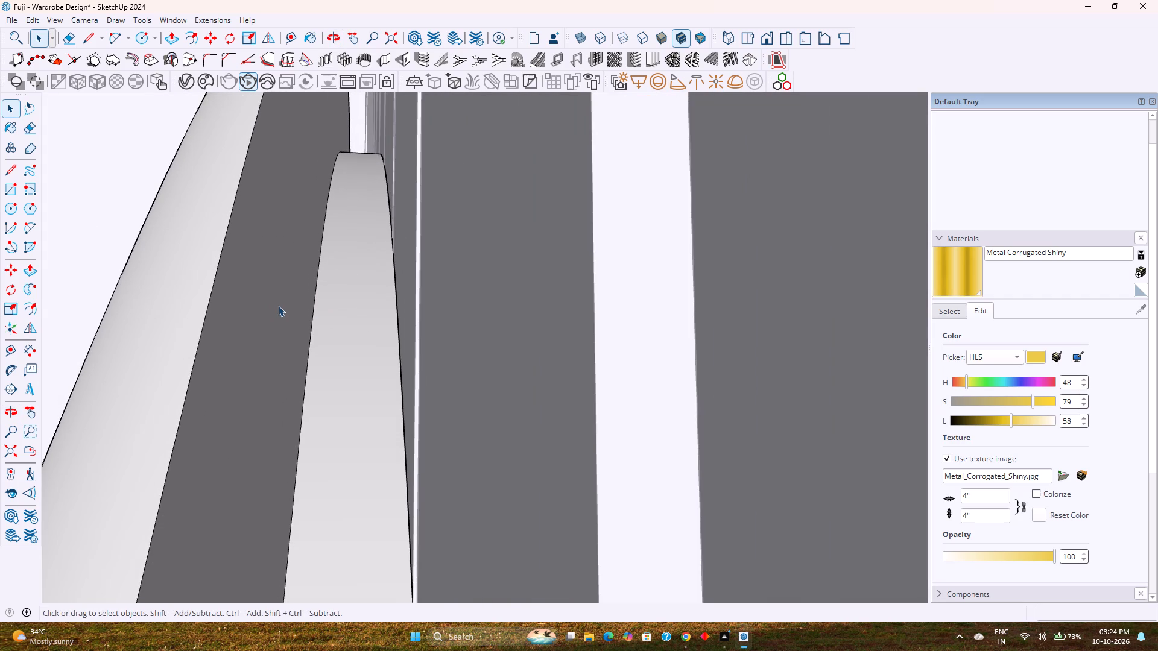
pyautogui.doubleClick(273, 304)
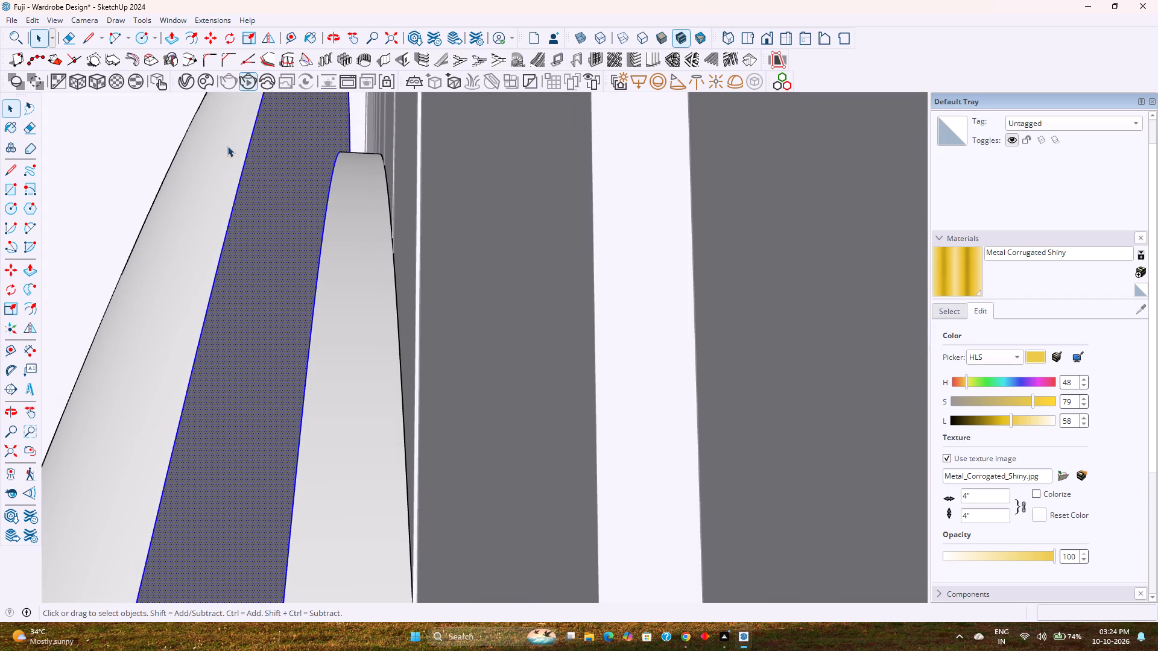
pyautogui.click(197, 43)
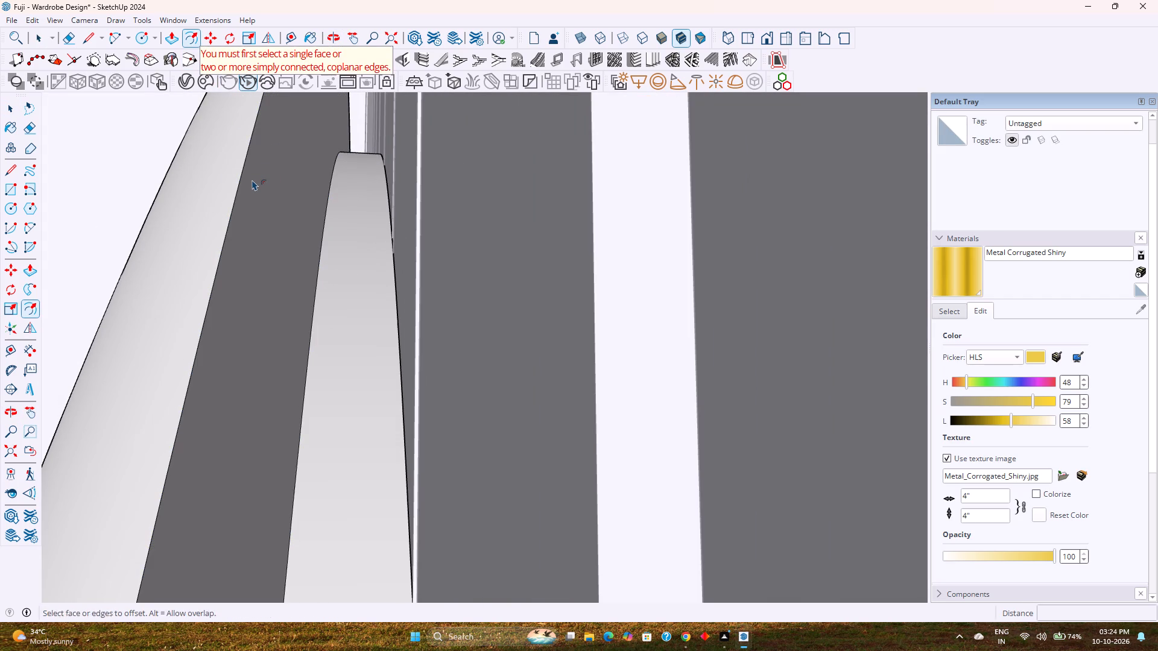
pyautogui.click(252, 180)
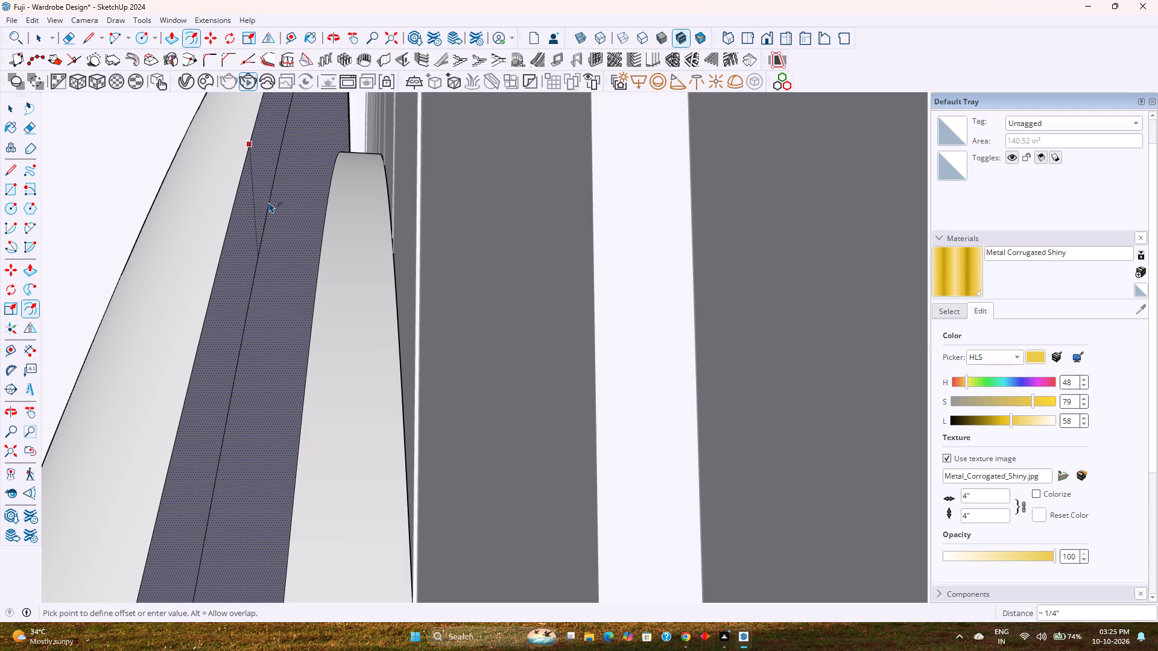
pyautogui.click(269, 202)
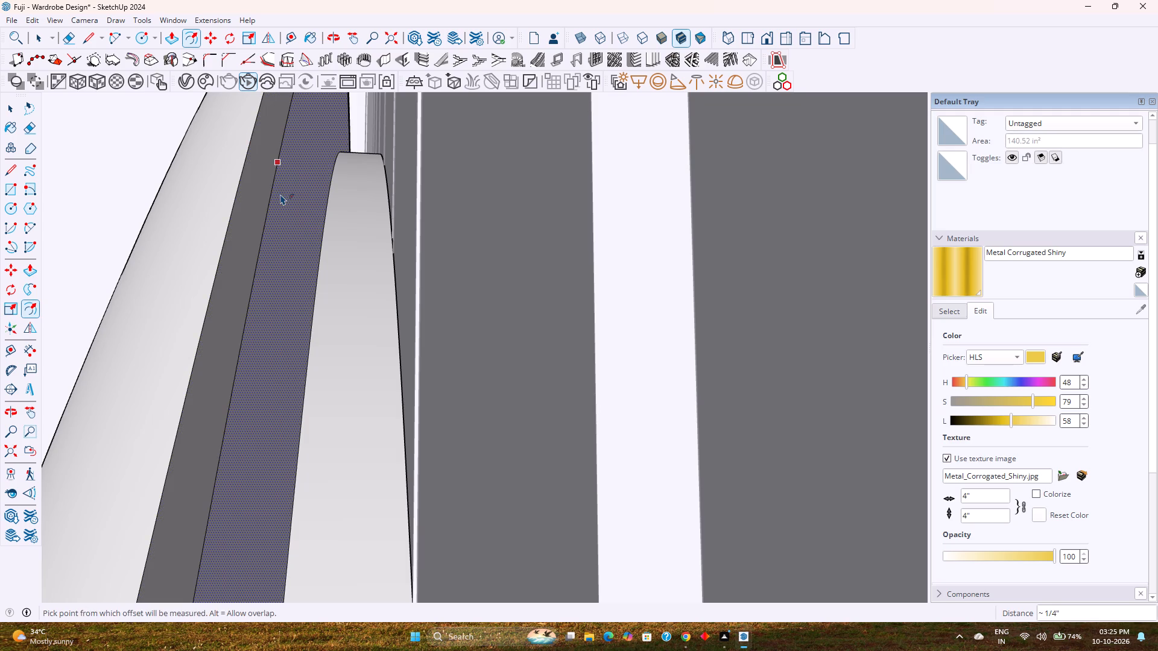
pyautogui.click(280, 194)
pyautogui.click(289, 203)
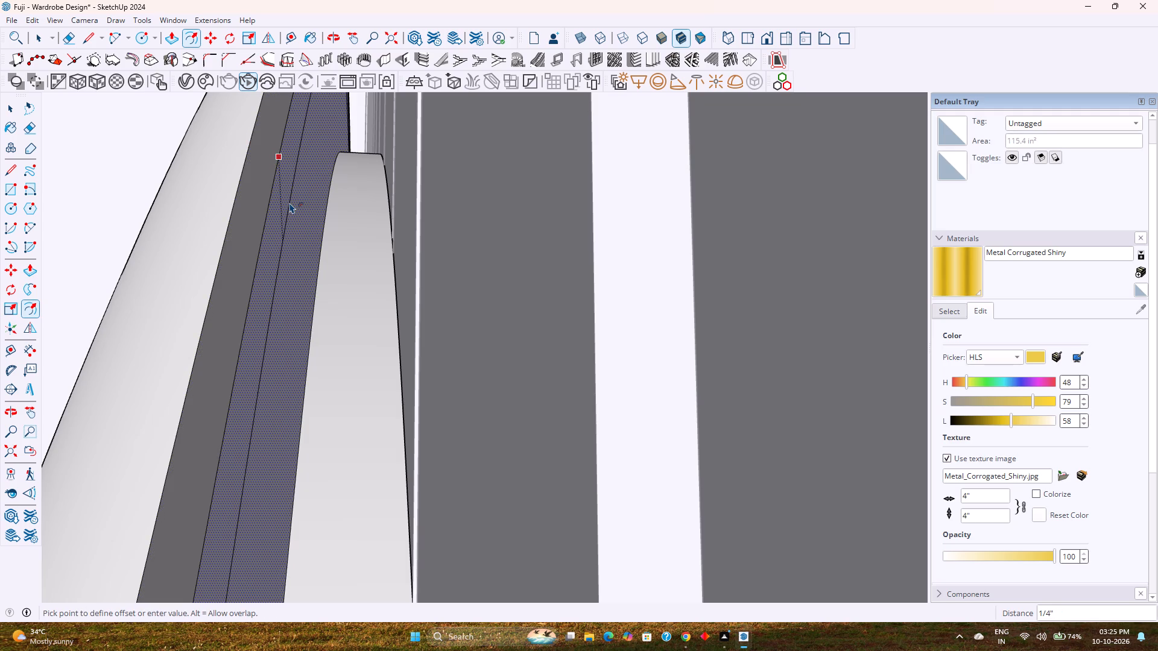
pyautogui.press('space')
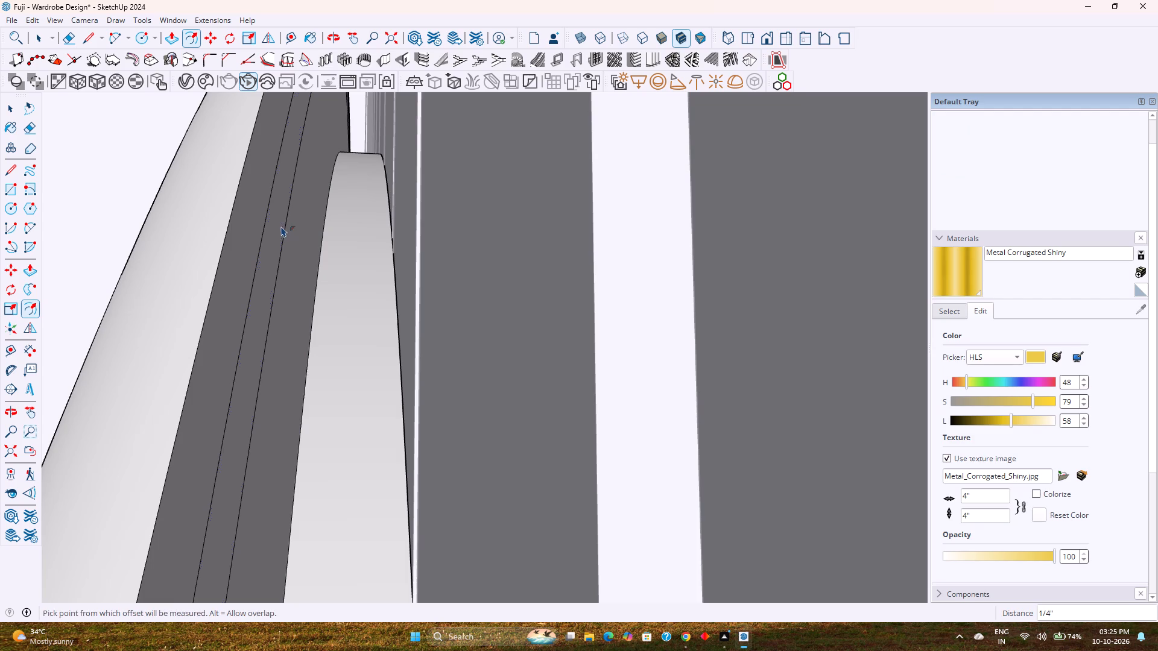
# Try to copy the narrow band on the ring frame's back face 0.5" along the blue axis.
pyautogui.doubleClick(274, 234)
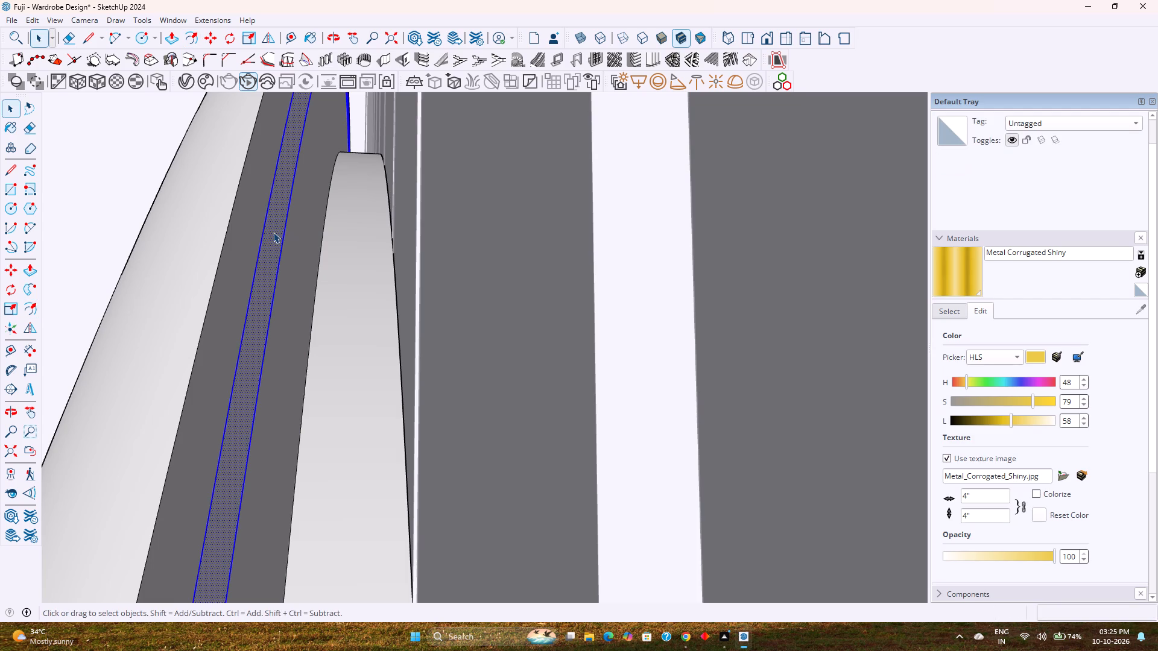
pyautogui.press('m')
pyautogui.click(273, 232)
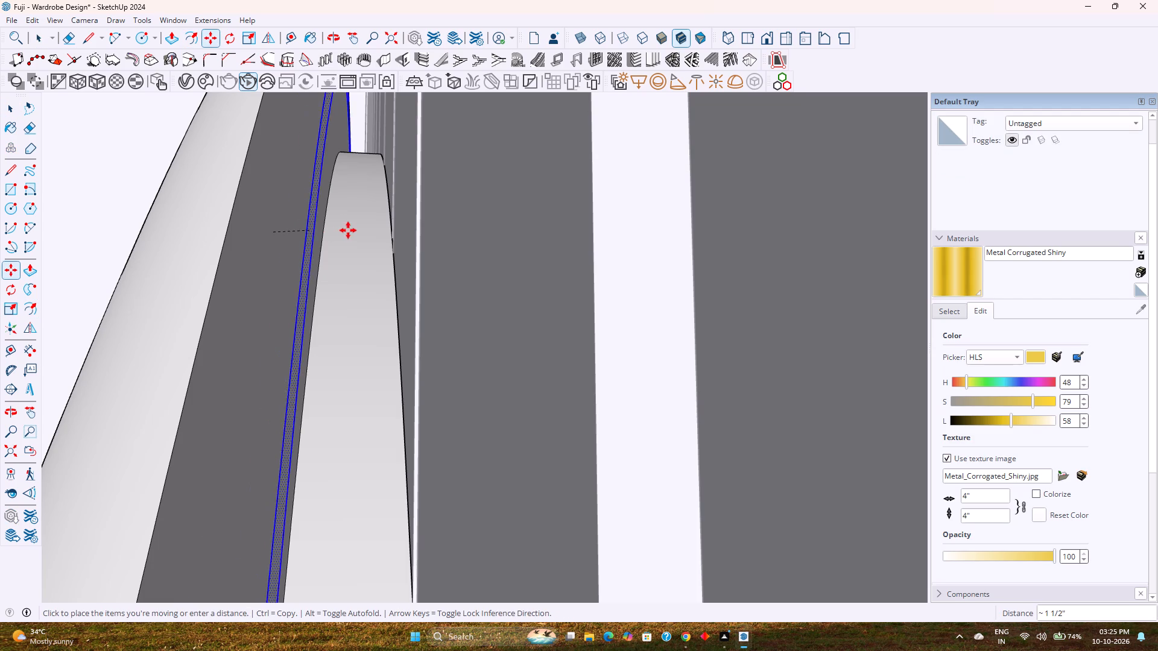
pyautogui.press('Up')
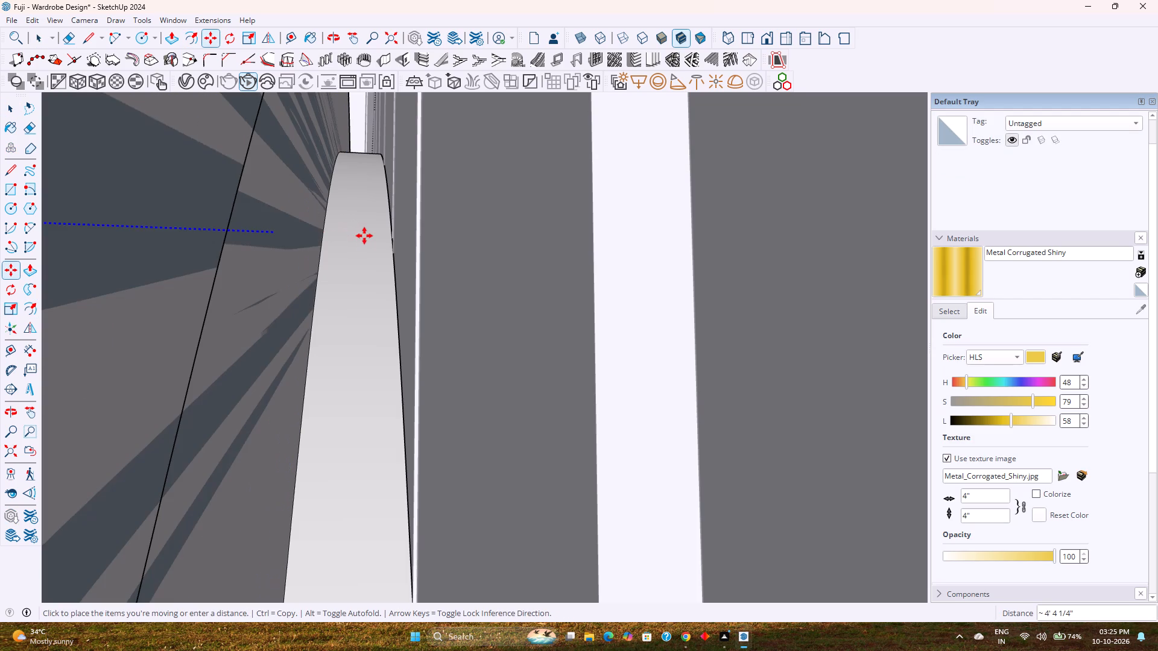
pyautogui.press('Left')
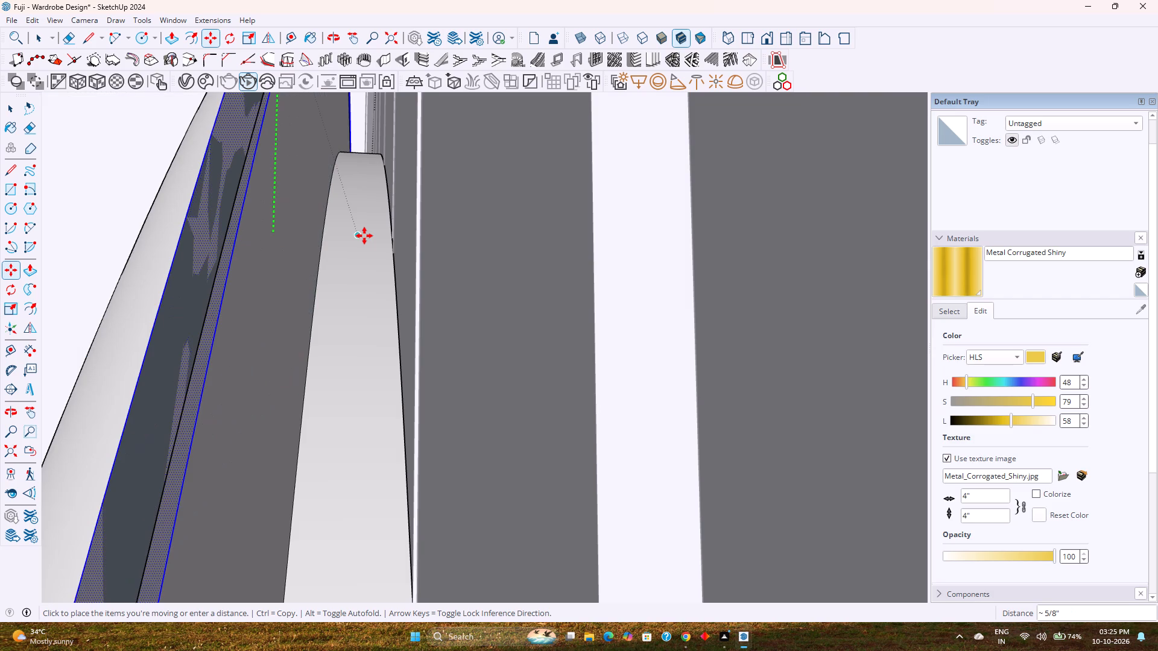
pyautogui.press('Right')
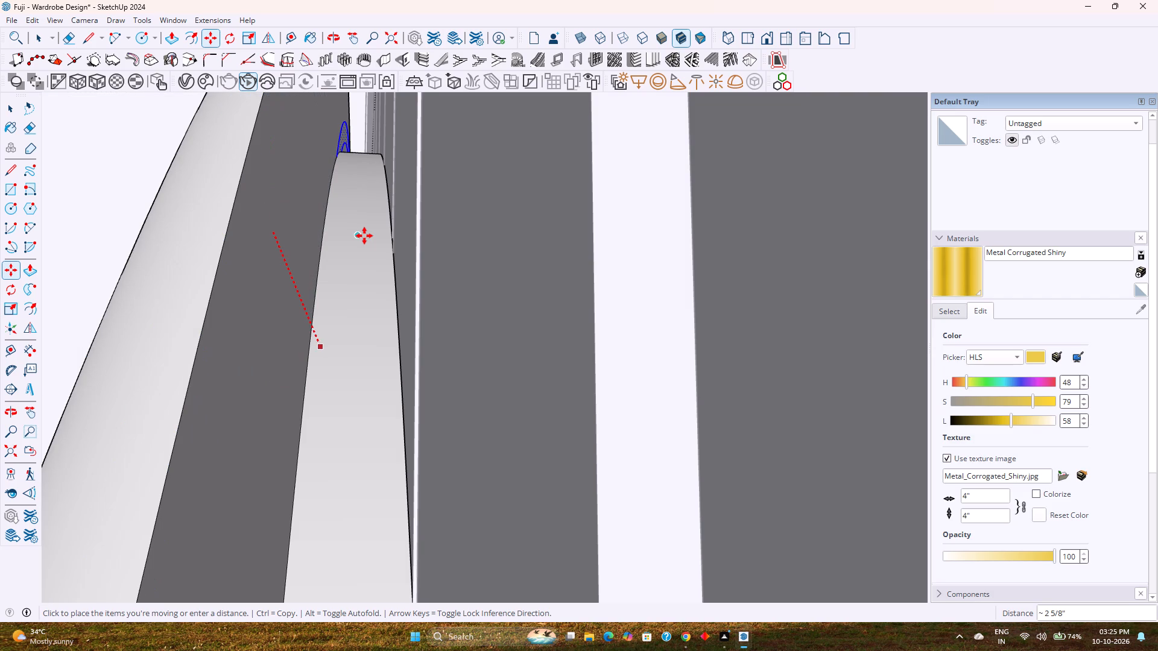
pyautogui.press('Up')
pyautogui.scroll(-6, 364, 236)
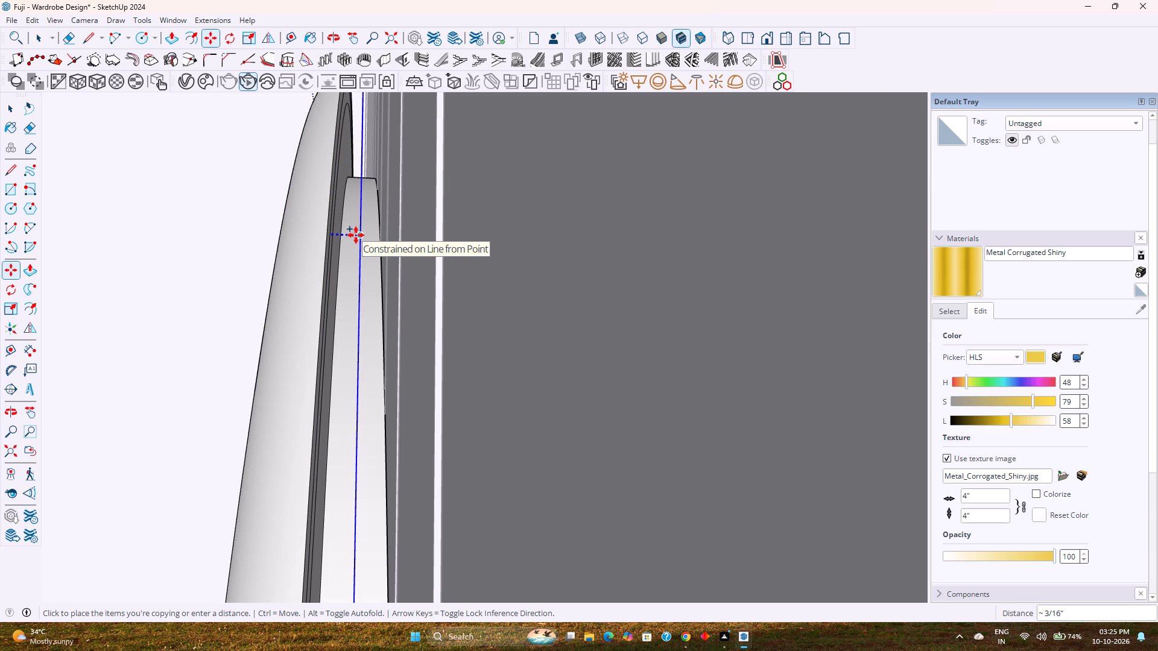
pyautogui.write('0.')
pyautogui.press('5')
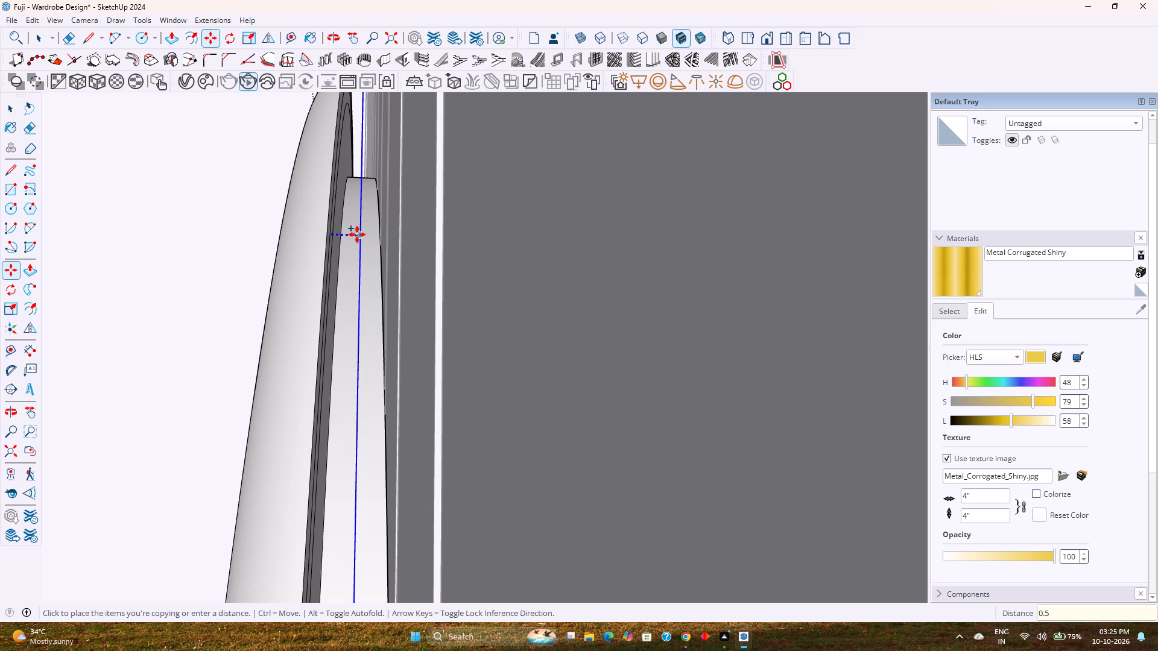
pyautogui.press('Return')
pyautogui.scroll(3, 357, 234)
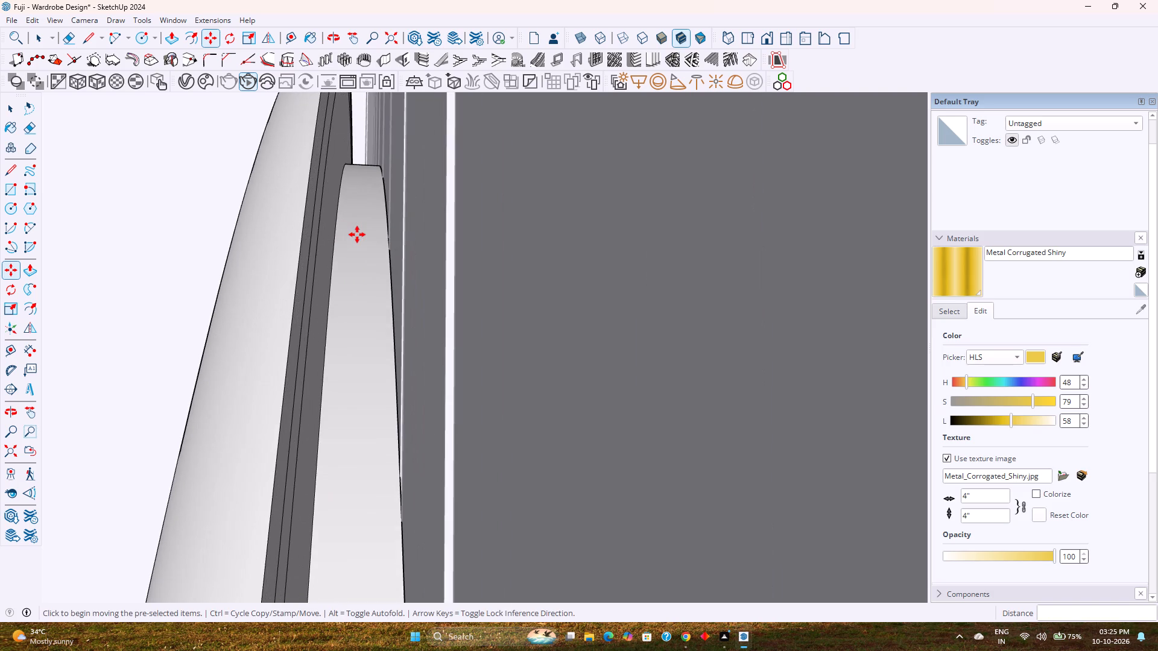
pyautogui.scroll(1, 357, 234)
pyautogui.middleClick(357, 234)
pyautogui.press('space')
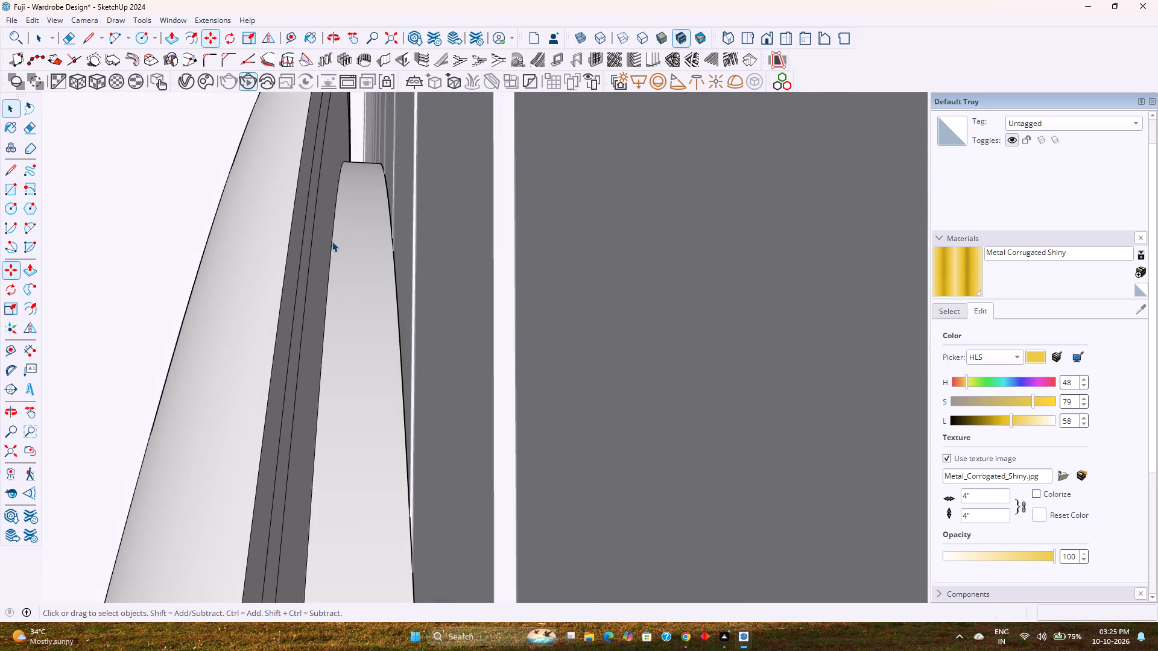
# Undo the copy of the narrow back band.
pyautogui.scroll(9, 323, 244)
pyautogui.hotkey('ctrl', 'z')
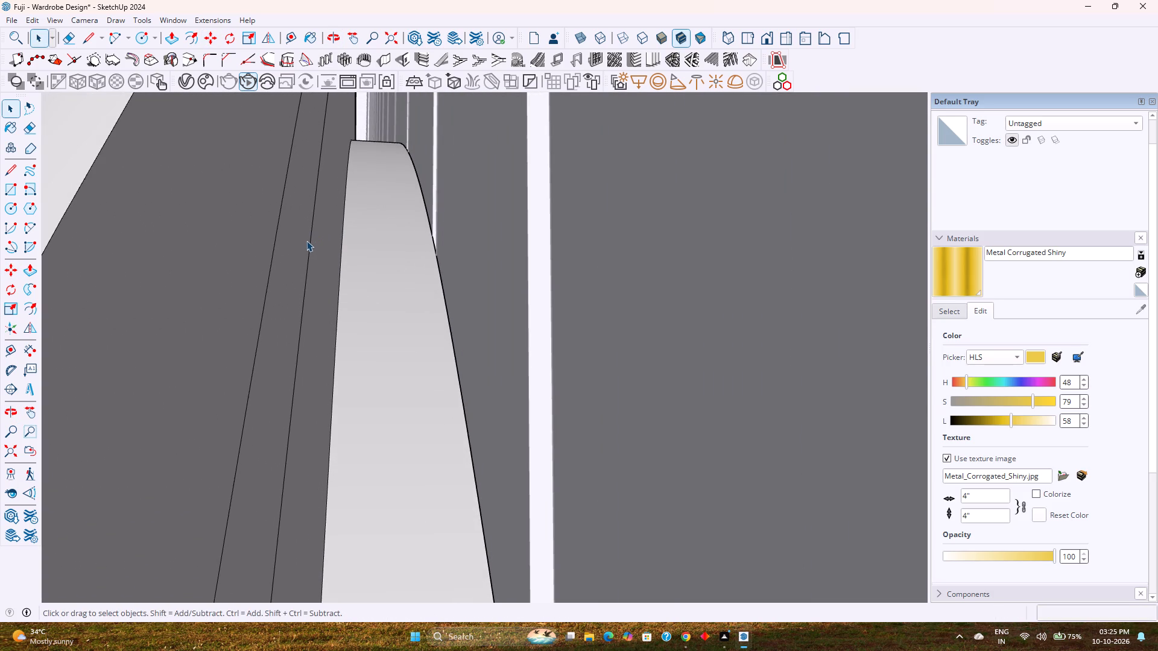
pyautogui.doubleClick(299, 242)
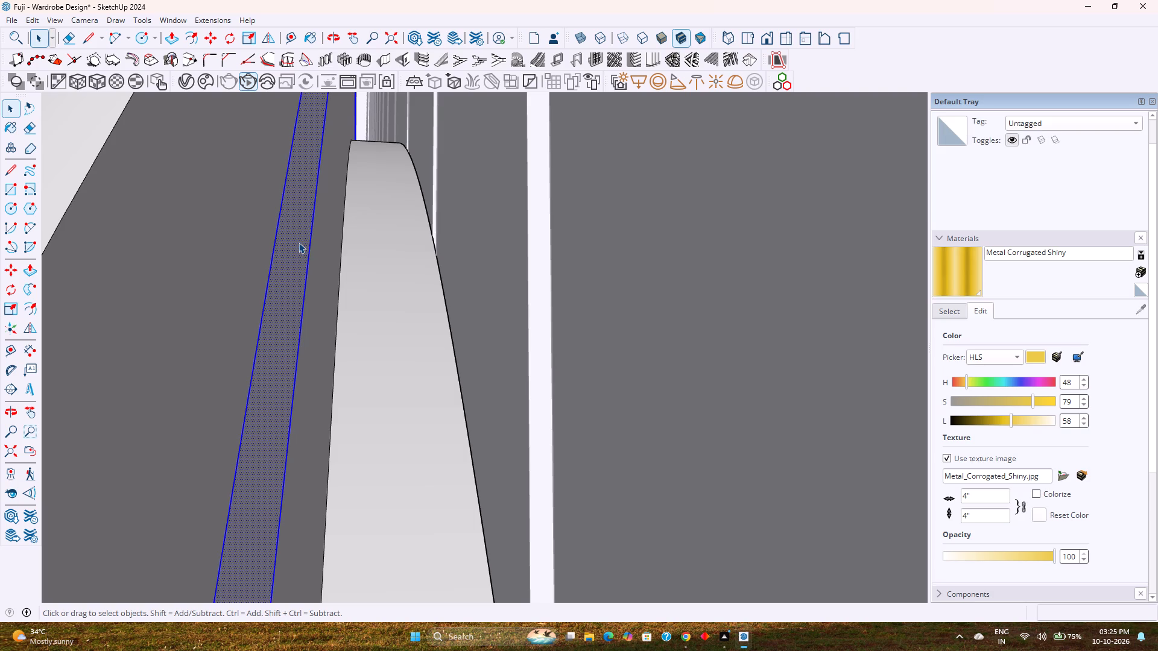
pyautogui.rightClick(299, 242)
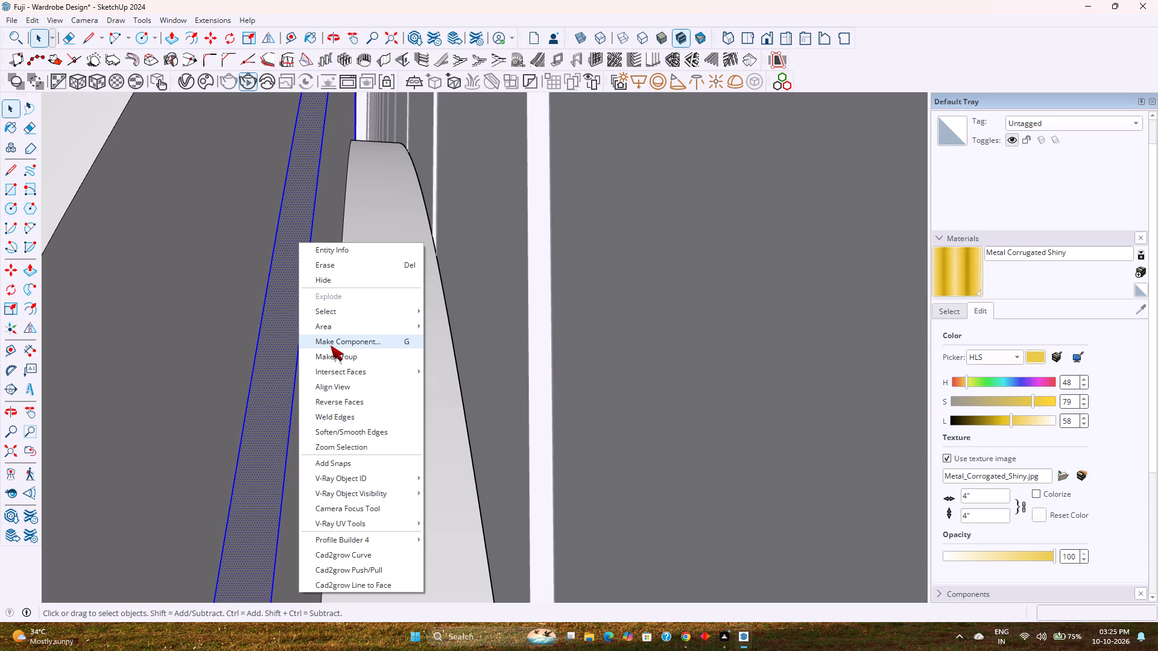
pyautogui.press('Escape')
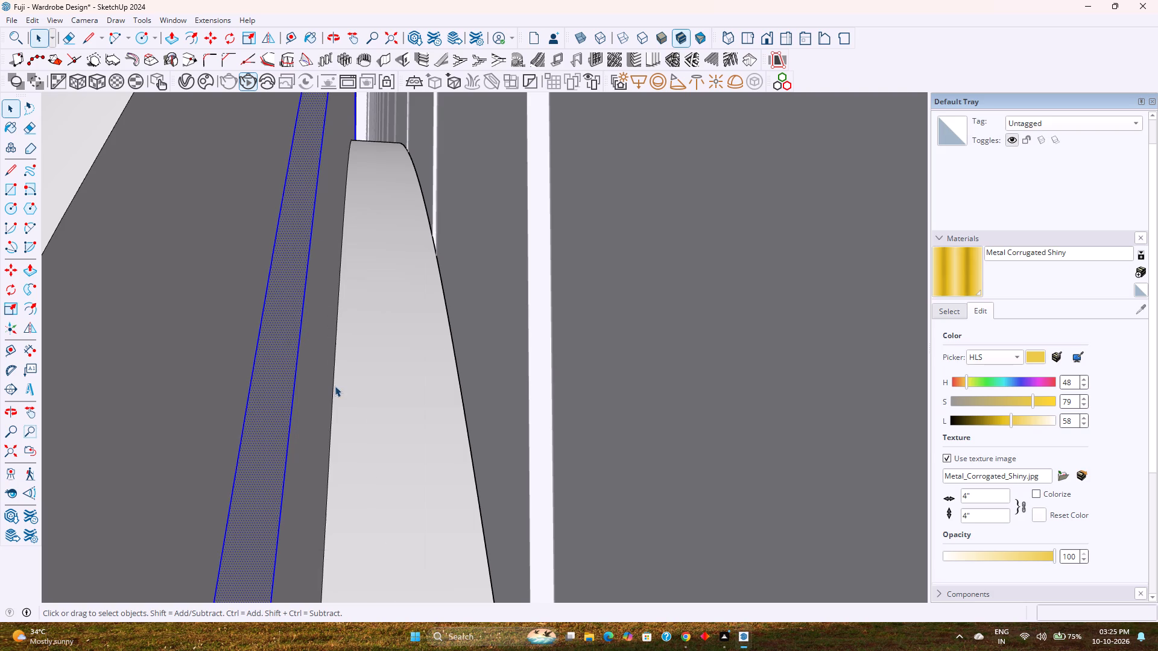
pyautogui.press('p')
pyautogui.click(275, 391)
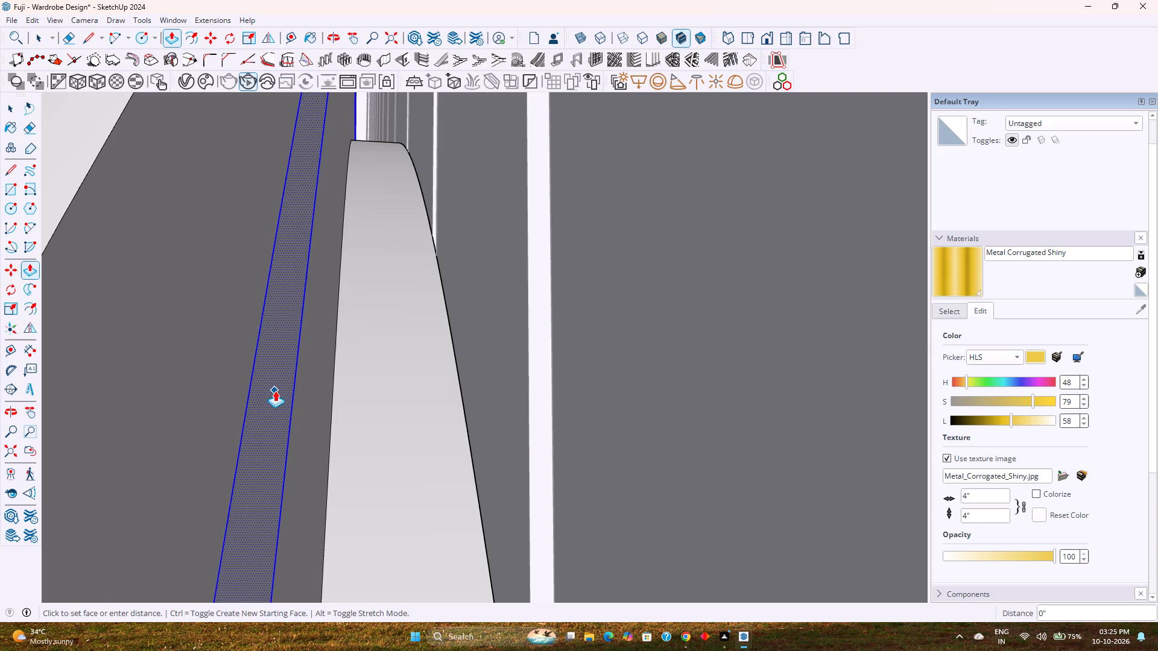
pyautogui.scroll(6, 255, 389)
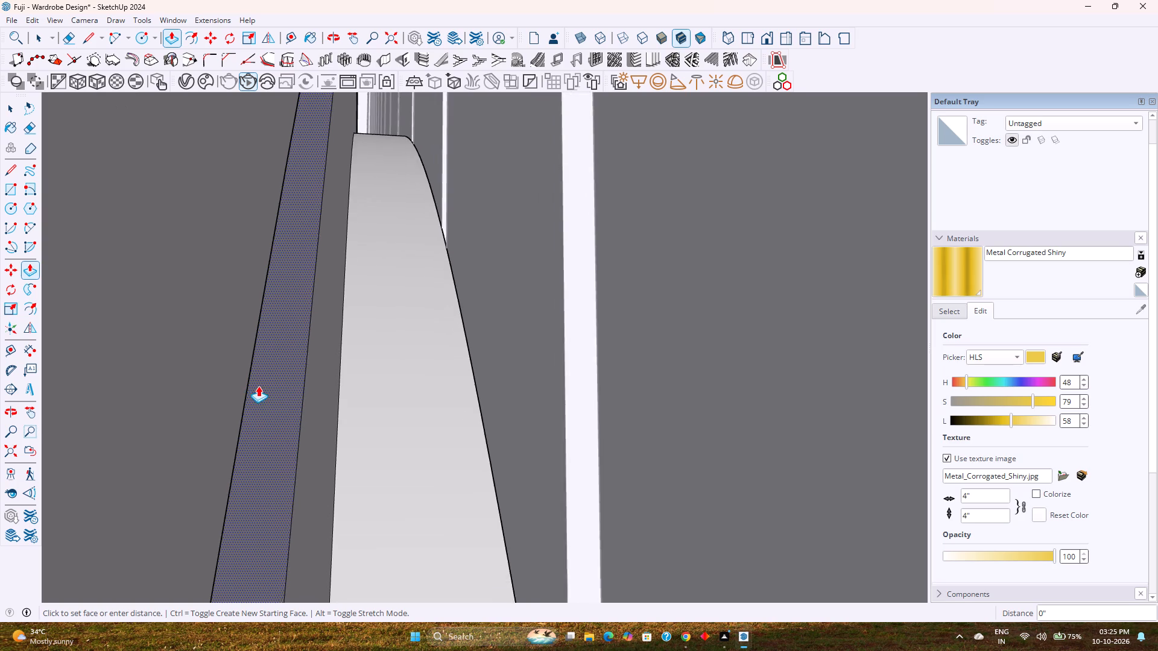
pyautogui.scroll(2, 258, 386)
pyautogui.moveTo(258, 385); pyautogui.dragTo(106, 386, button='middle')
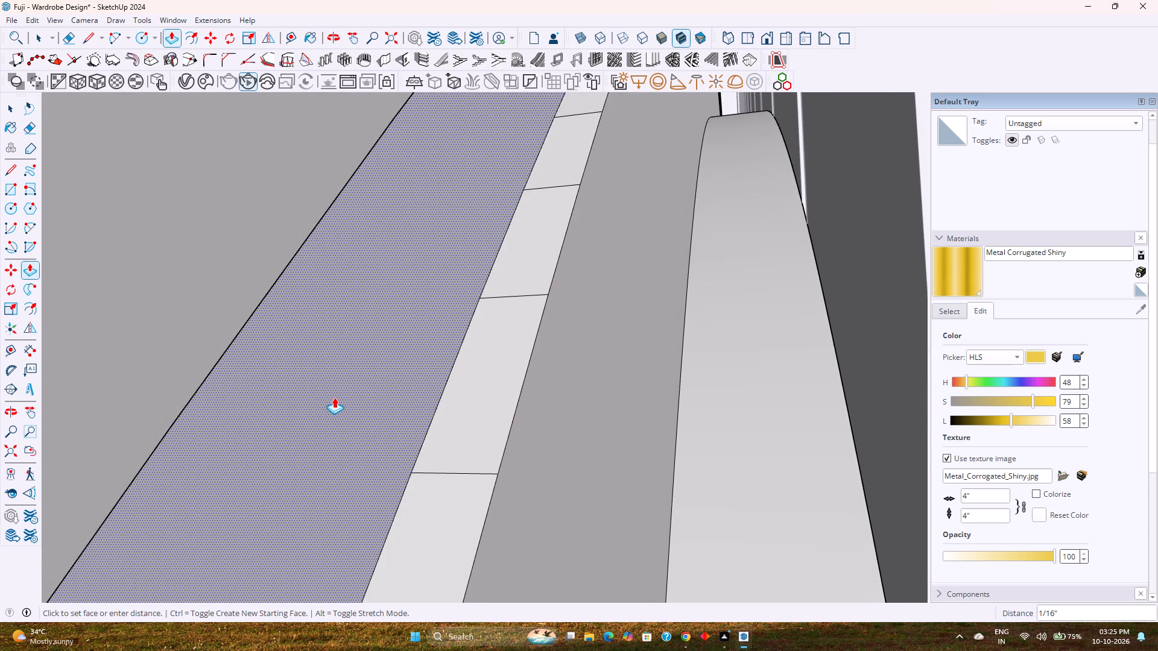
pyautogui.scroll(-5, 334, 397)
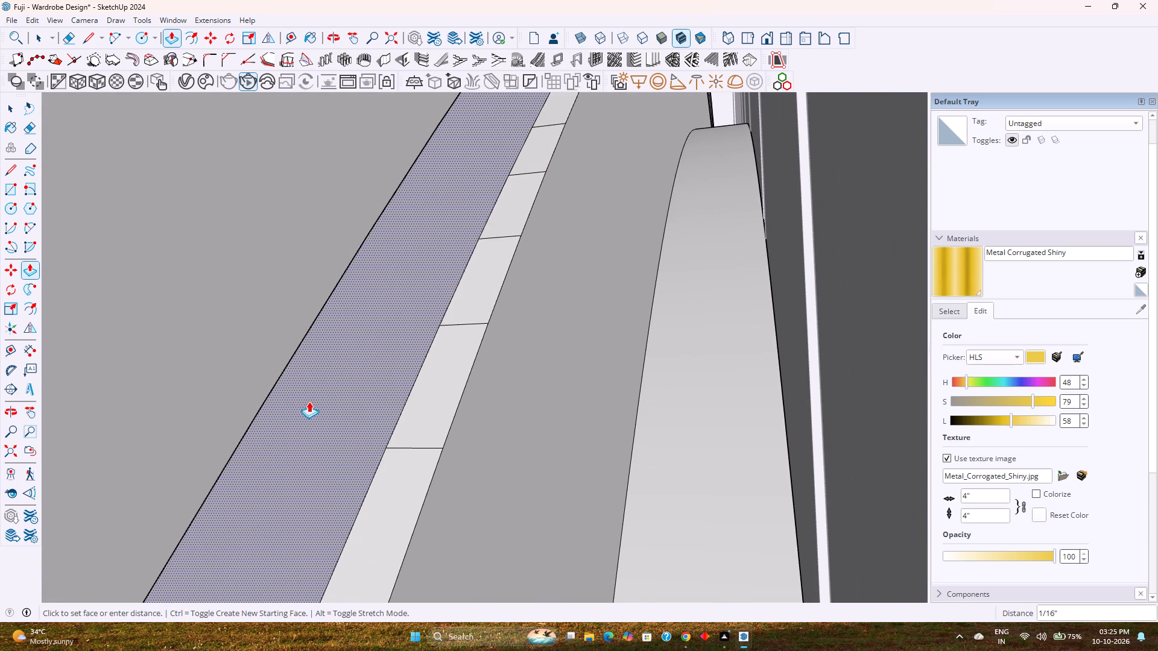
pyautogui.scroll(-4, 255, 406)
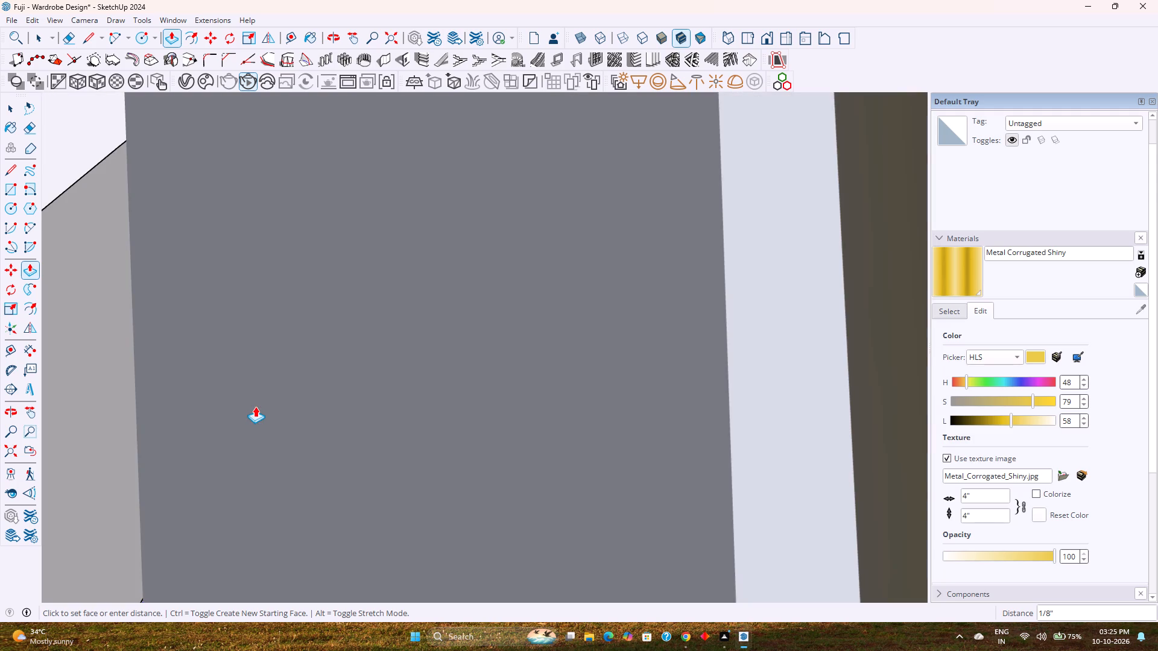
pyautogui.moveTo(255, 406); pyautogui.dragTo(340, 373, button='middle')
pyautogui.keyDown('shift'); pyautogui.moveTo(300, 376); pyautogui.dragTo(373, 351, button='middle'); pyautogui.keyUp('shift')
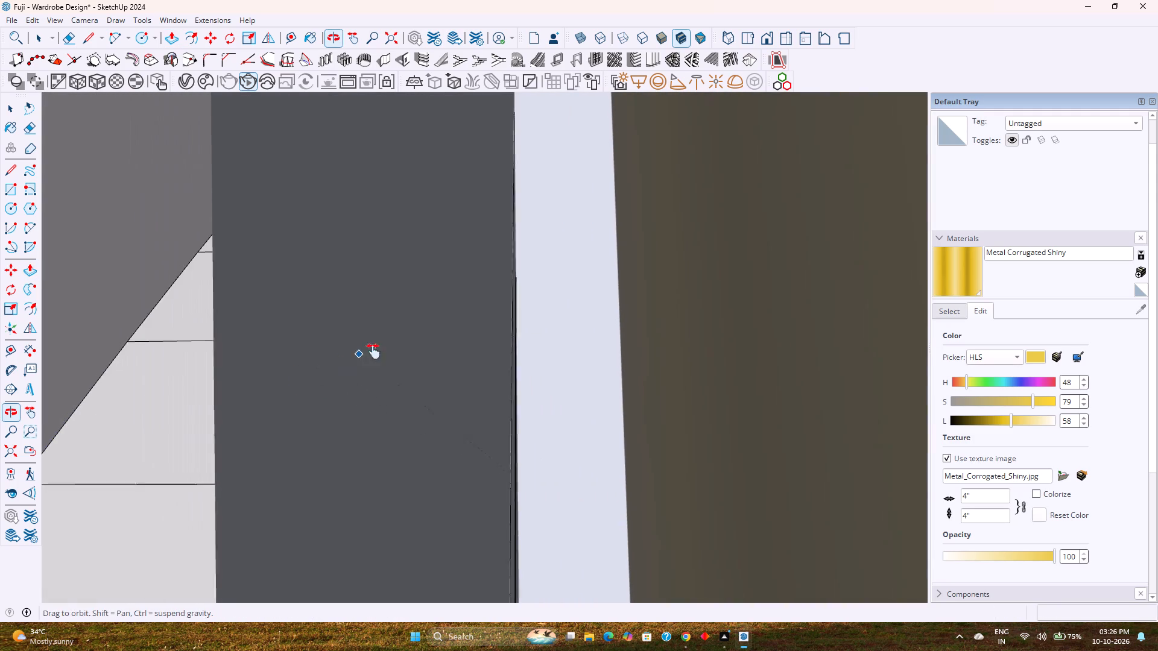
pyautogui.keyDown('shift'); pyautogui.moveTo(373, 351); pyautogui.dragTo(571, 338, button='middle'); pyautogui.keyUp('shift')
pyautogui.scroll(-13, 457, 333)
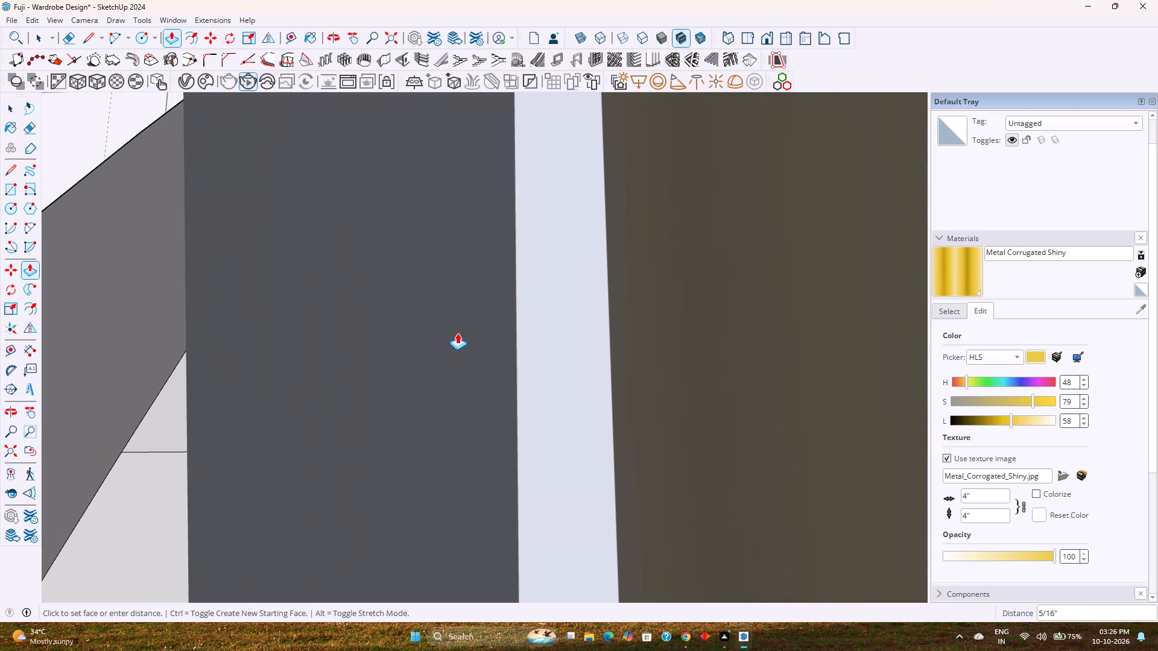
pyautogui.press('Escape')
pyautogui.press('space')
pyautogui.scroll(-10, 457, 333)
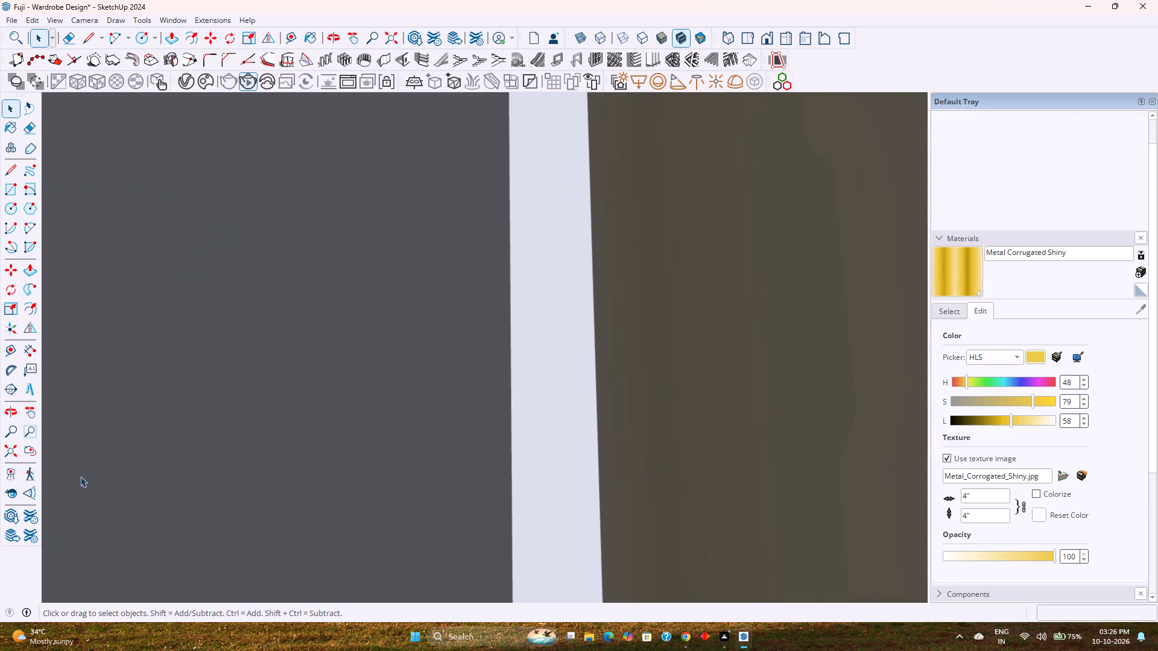
# Open the framed disc's group and reverse the circular disc's face.
pyautogui.click(11, 453)
pyautogui.moveTo(250, 447); pyautogui.dragTo(118, 566, button='middle')
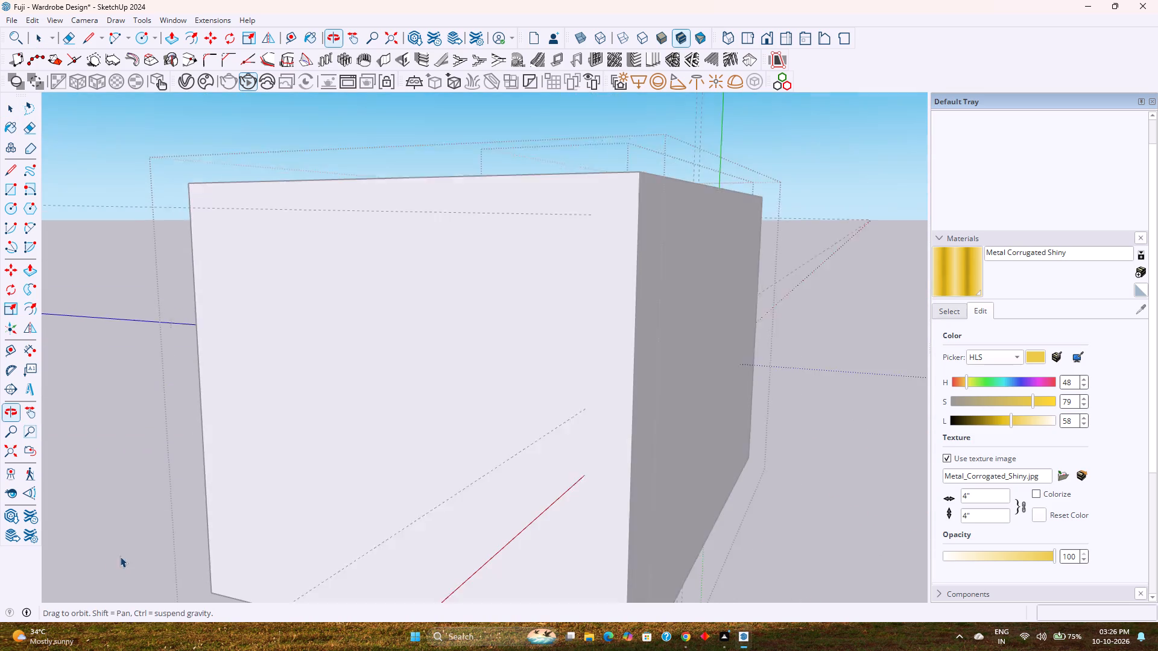
pyautogui.moveTo(388, 479); pyautogui.dragTo(832, 610, button='middle')
pyautogui.scroll(6, 597, 349)
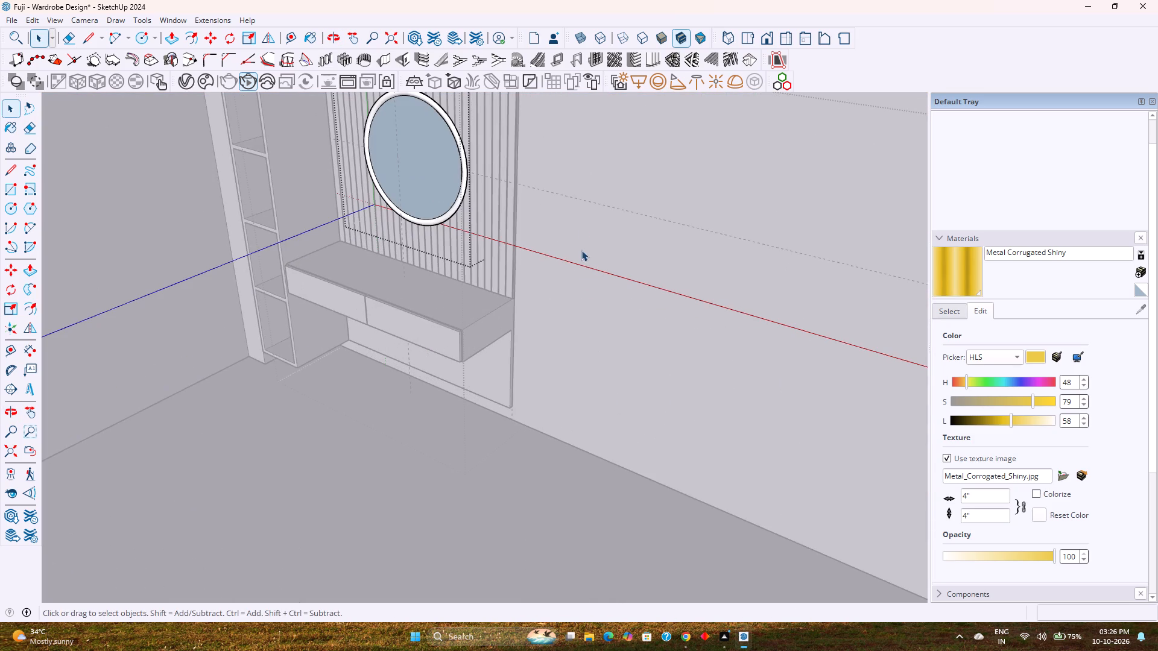
pyautogui.press('Escape')
pyautogui.keyDown('shift'); pyautogui.moveTo(488, 195); pyautogui.dragTo(545, 357, button='middle'); pyautogui.keyUp('shift')
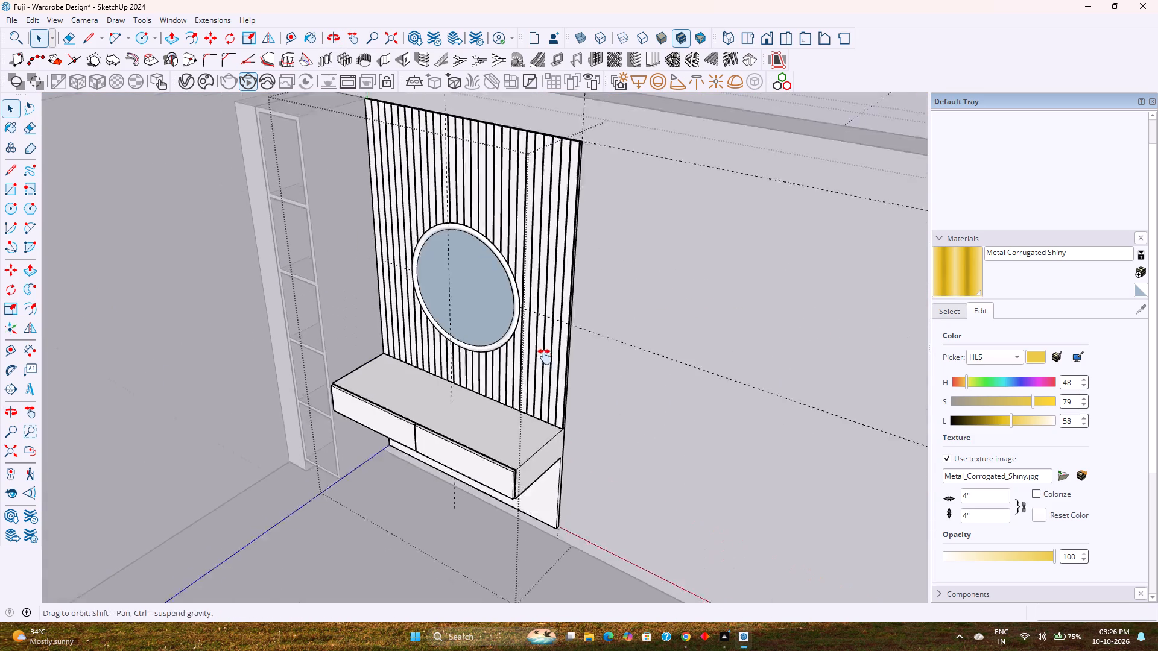
pyautogui.keyDown('shift'); pyautogui.moveTo(545, 357); pyautogui.dragTo(551, 403, button='middle'); pyautogui.keyUp('shift')
pyautogui.scroll(11, 511, 391)
pyautogui.moveTo(504, 362); pyautogui.dragTo(497, 419, button='middle')
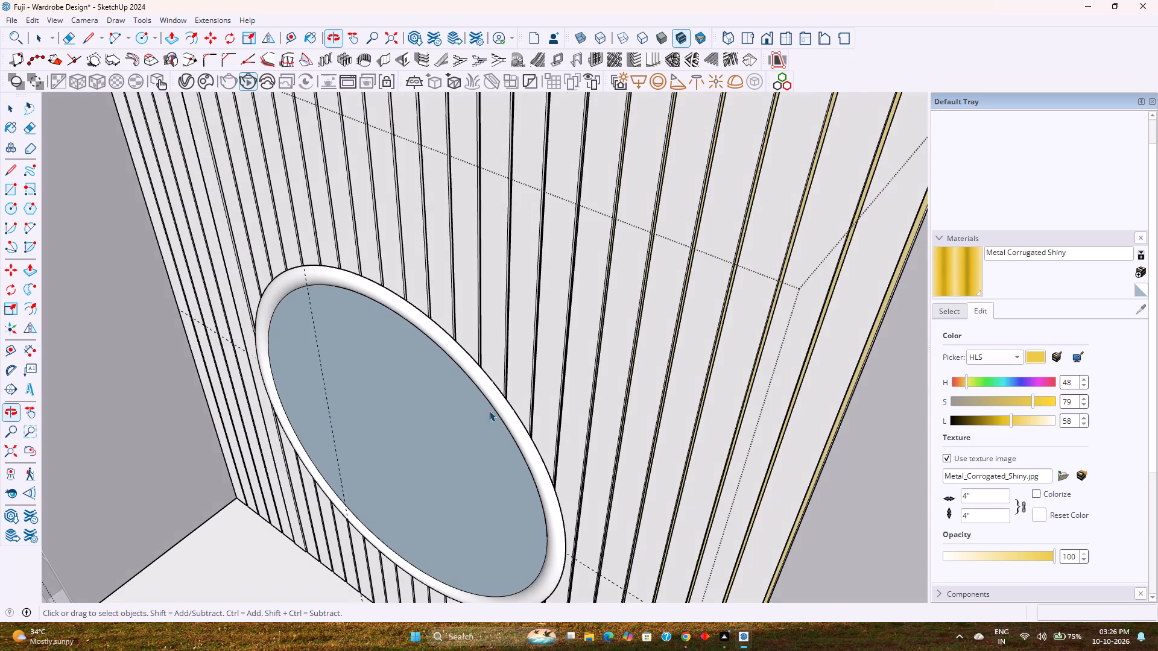
pyautogui.click(451, 406)
pyautogui.moveTo(451, 428); pyautogui.dragTo(448, 351, button='middle')
pyautogui.doubleClick(448, 354)
pyautogui.moveTo(434, 430); pyautogui.dragTo(434, 325, button='middle')
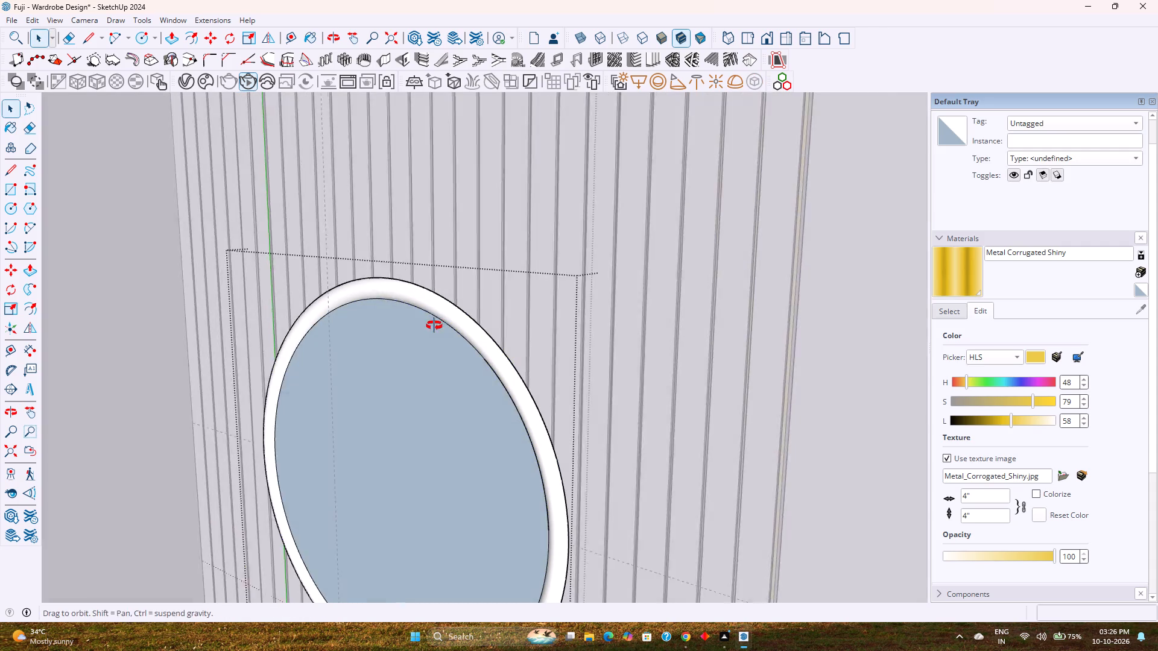
pyautogui.moveTo(434, 325); pyautogui.dragTo(437, 319, button='middle')
pyautogui.click(442, 390)
pyautogui.rightClick(442, 390)
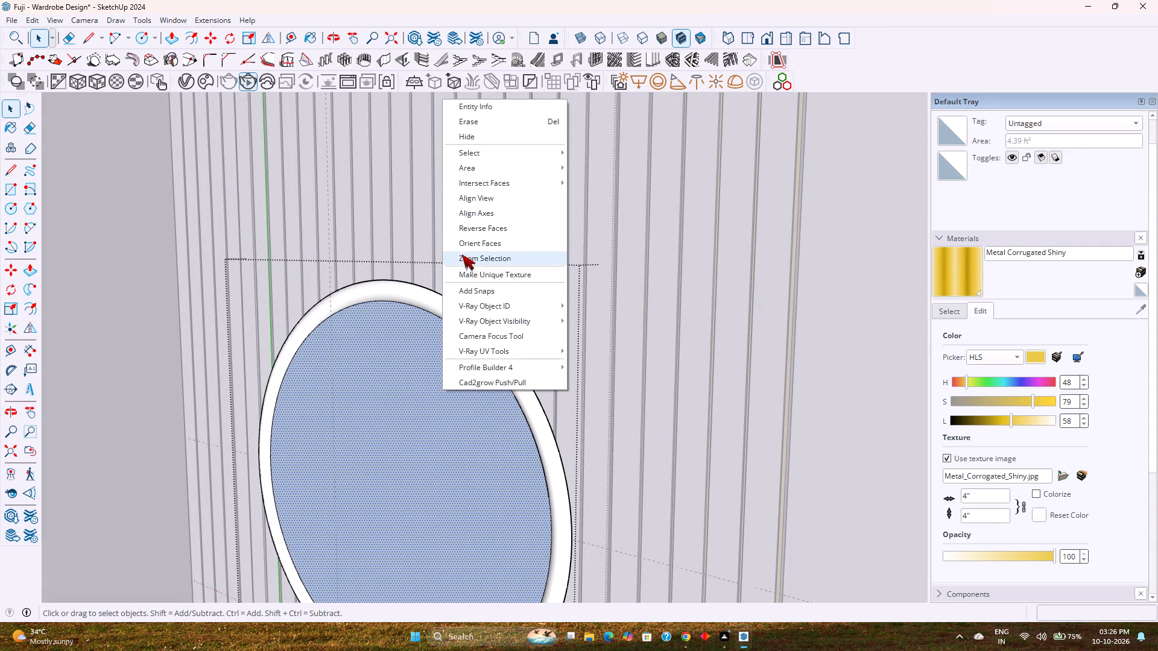
pyautogui.click(494, 228)
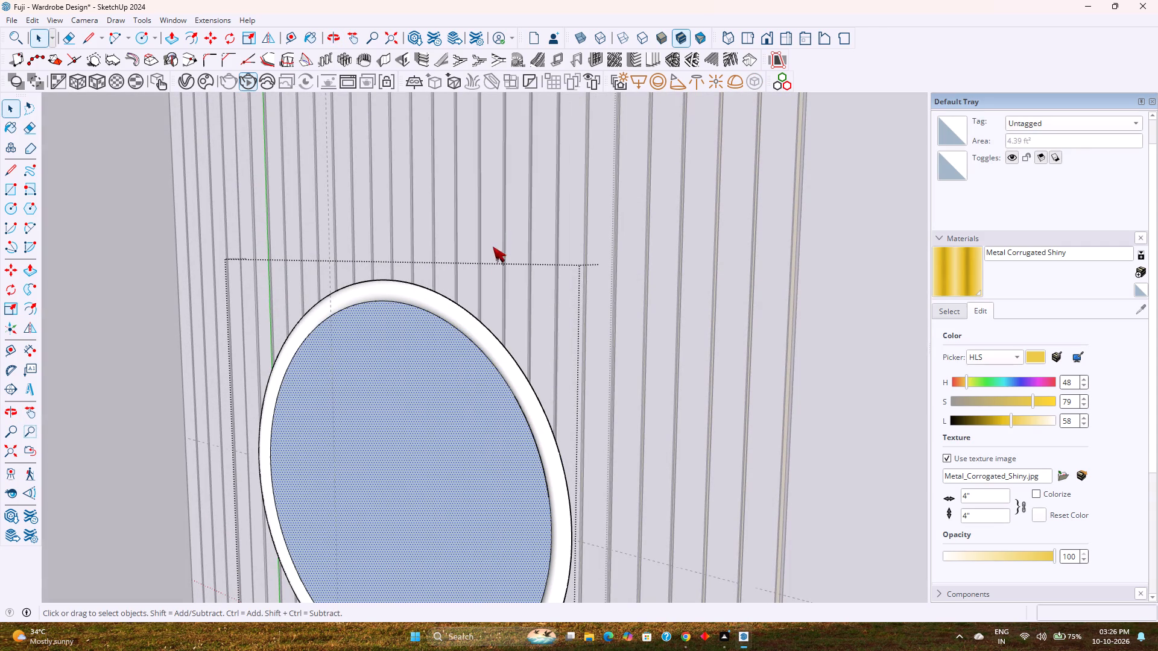
pyautogui.moveTo(500, 387); pyautogui.dragTo(414, 331, button='middle')
pyautogui.press('Escape')
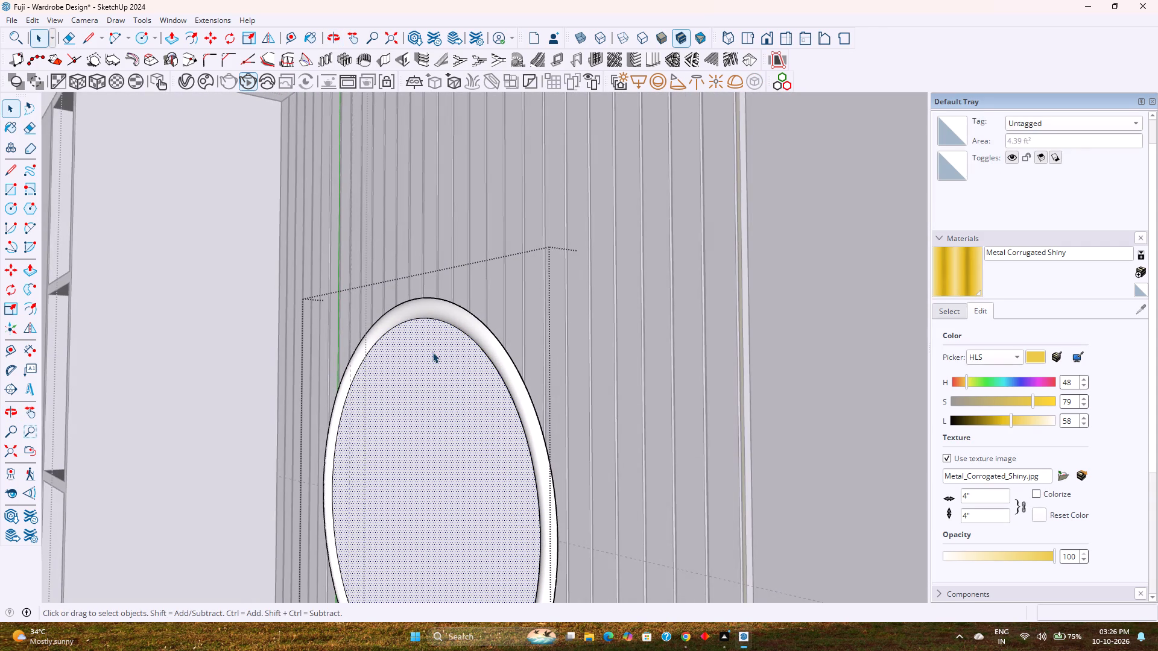
# Move the framed disc group 1' along the blue axis, away from the louvred back panel.
pyautogui.click(490, 339)
pyautogui.press('m')
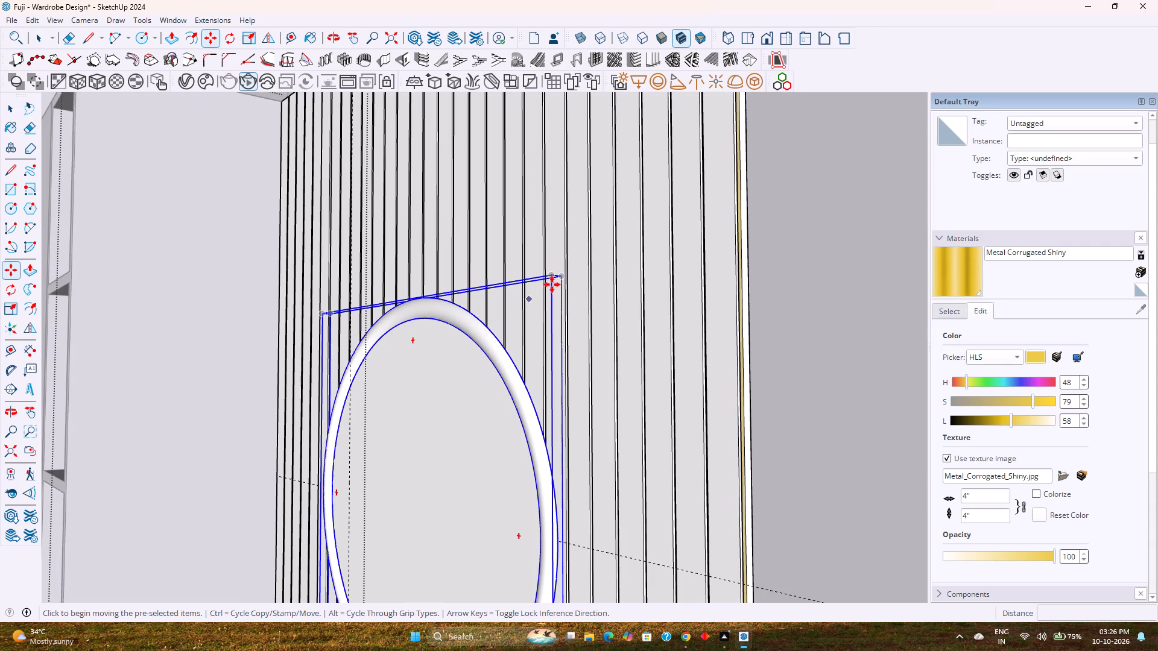
pyautogui.scroll(17, 555, 278)
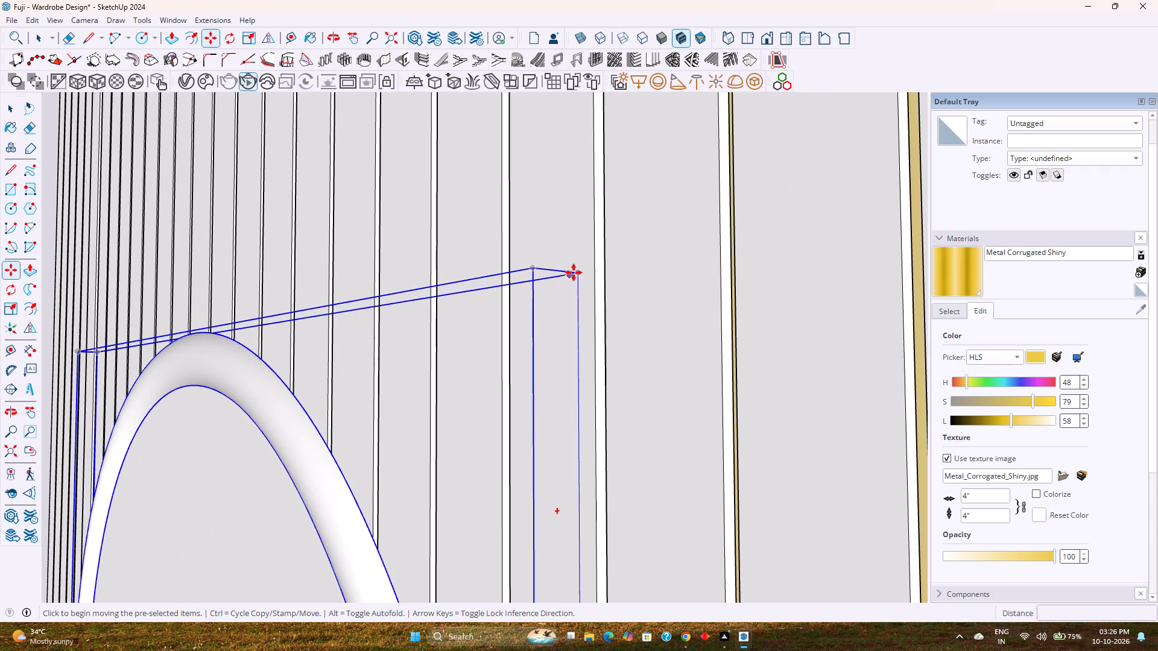
pyautogui.click(578, 269)
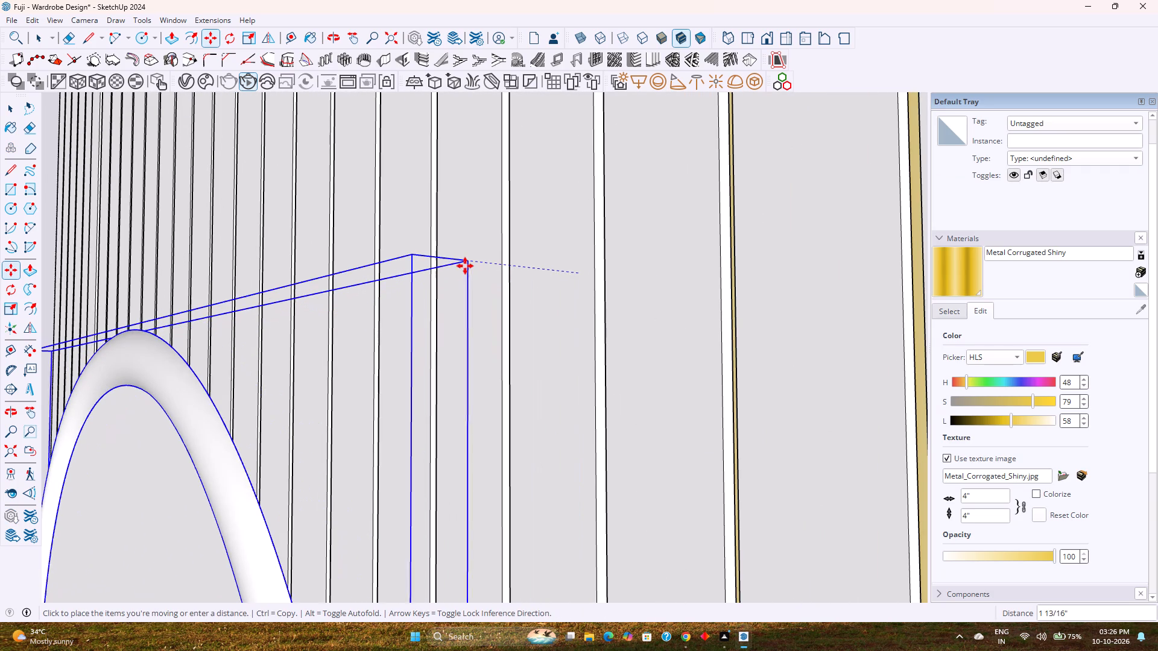
pyautogui.press('Up')
pyautogui.write("1'")
pyautogui.press('Return')
pyautogui.press('space')
# Open the framed disc's group for editing from the back side of its ring frame.
pyautogui.scroll(-9, 465, 266)
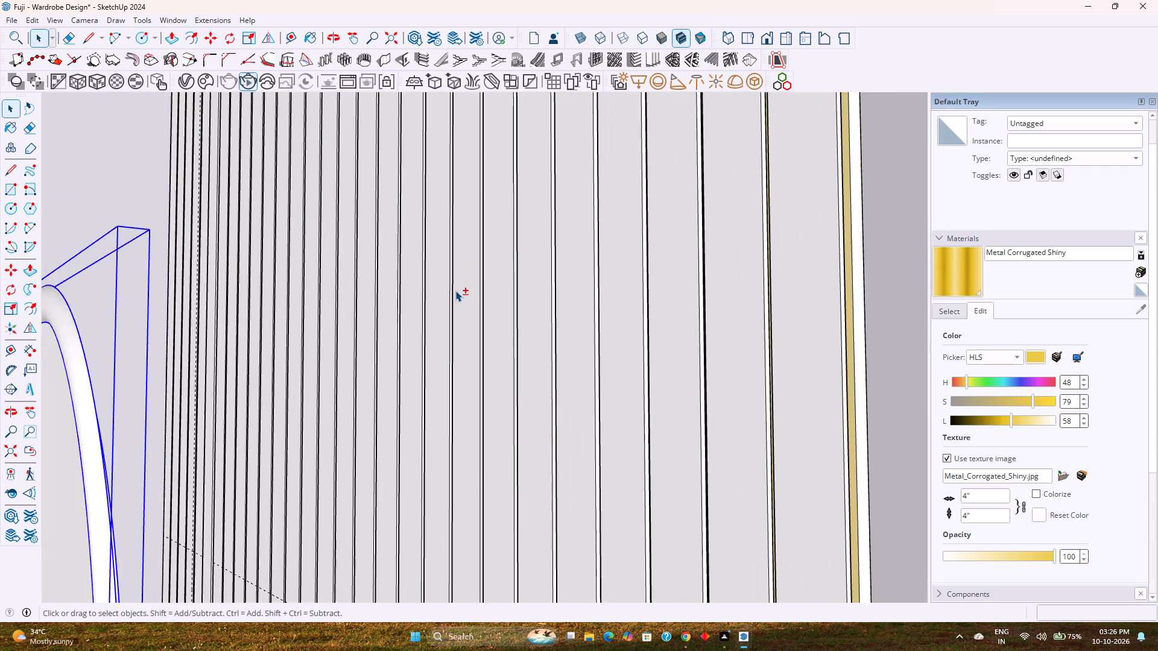
pyautogui.keyDown('shift'); pyautogui.moveTo(463, 292); pyautogui.dragTo(585, 242, button='middle'); pyautogui.keyUp('shift')
pyautogui.scroll(-4, 584, 242)
pyautogui.moveTo(556, 265); pyautogui.dragTo(358, 307, button='middle')
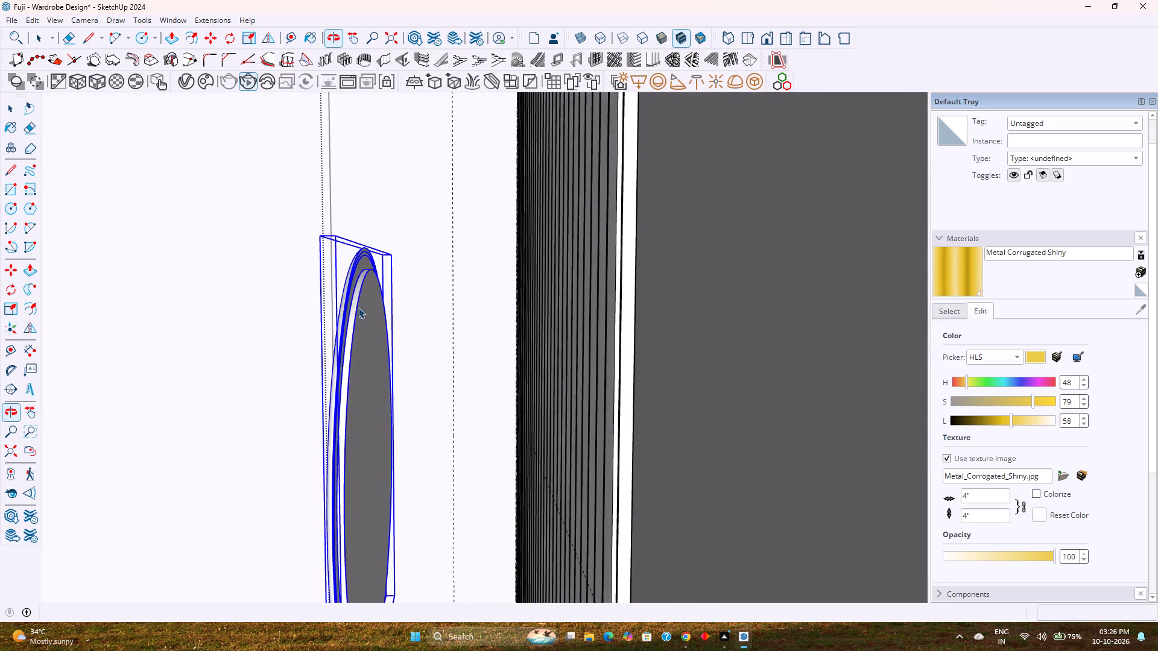
pyautogui.scroll(9, 372, 291)
pyautogui.moveTo(381, 302); pyautogui.dragTo(277, 289, button='middle')
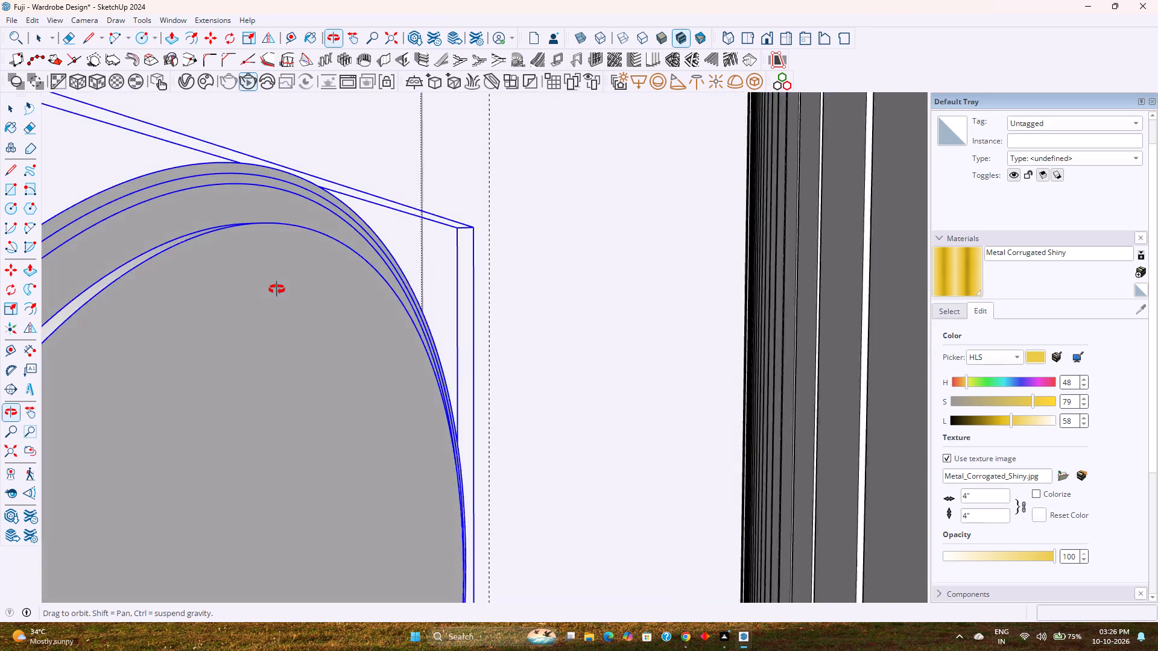
pyautogui.moveTo(277, 289); pyautogui.dragTo(290, 289, button='middle')
pyautogui.scroll(8, 258, 220)
pyautogui.keyDown('shift'); pyautogui.moveTo(262, 207); pyautogui.dragTo(331, 338, button='middle'); pyautogui.keyUp('shift')
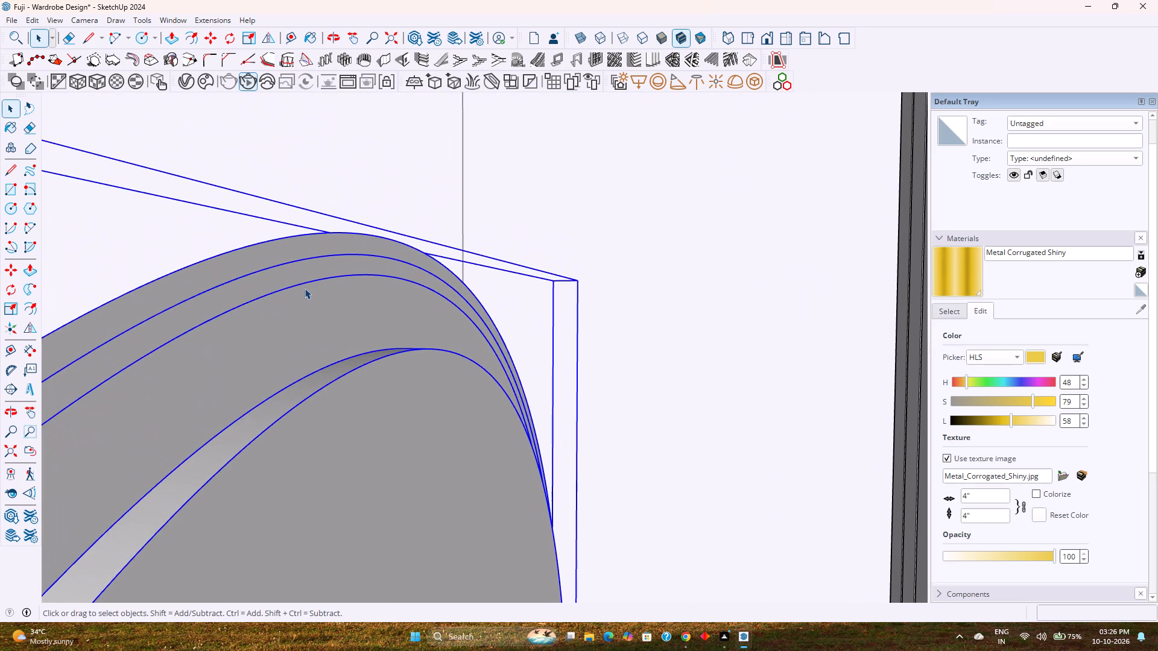
pyautogui.doubleClick(305, 288)
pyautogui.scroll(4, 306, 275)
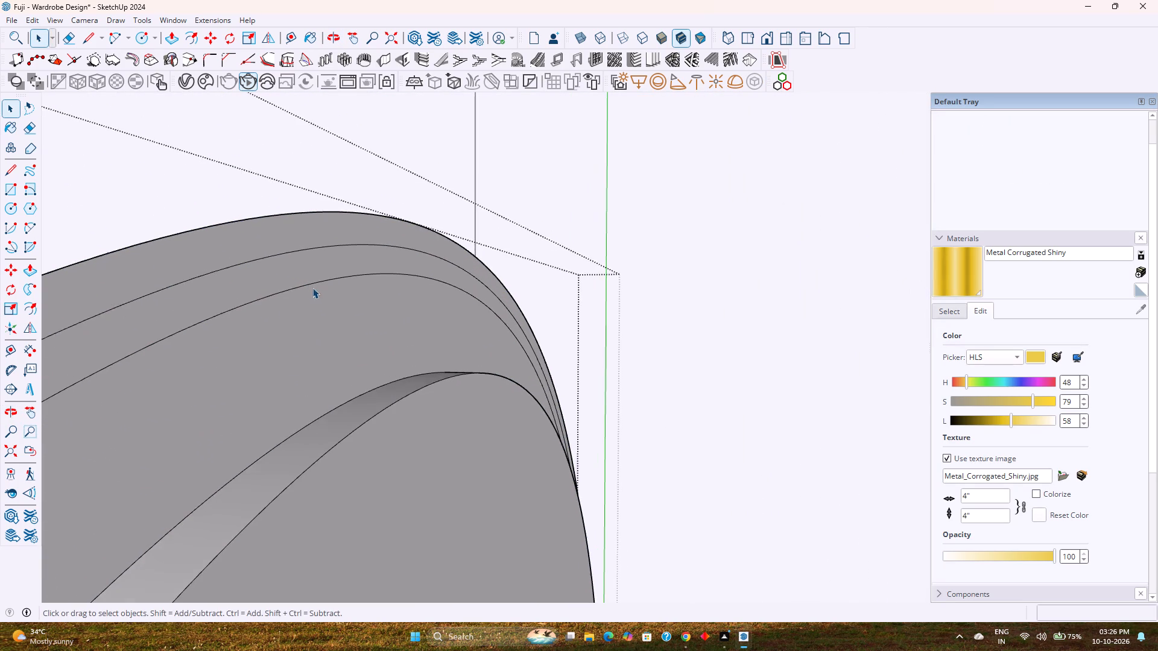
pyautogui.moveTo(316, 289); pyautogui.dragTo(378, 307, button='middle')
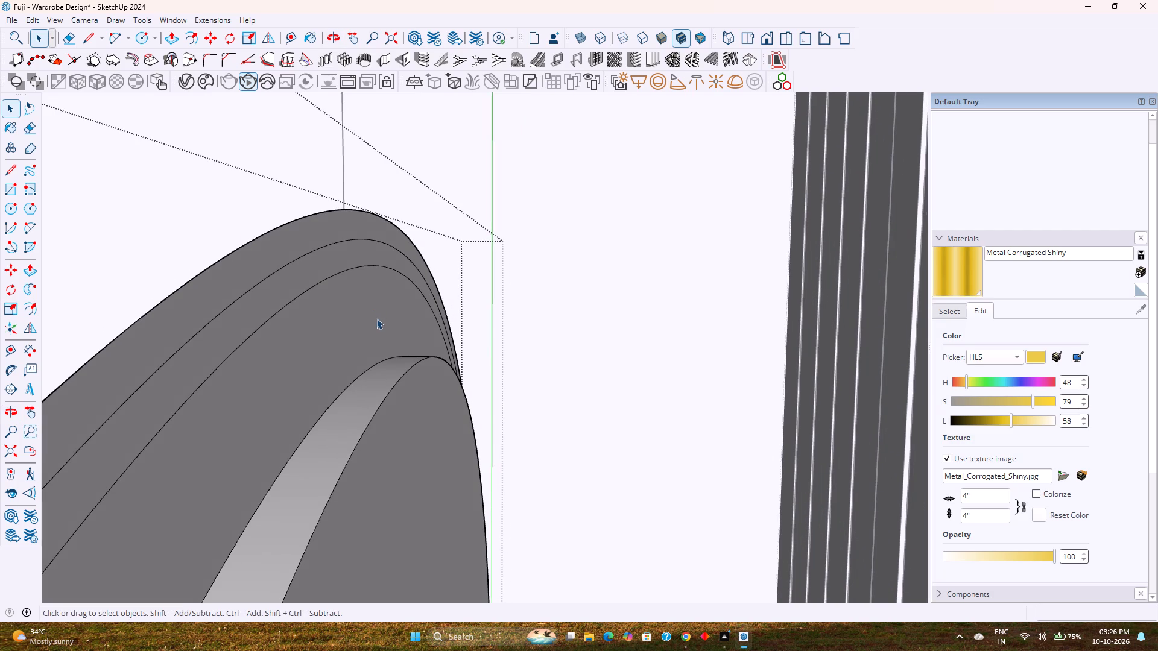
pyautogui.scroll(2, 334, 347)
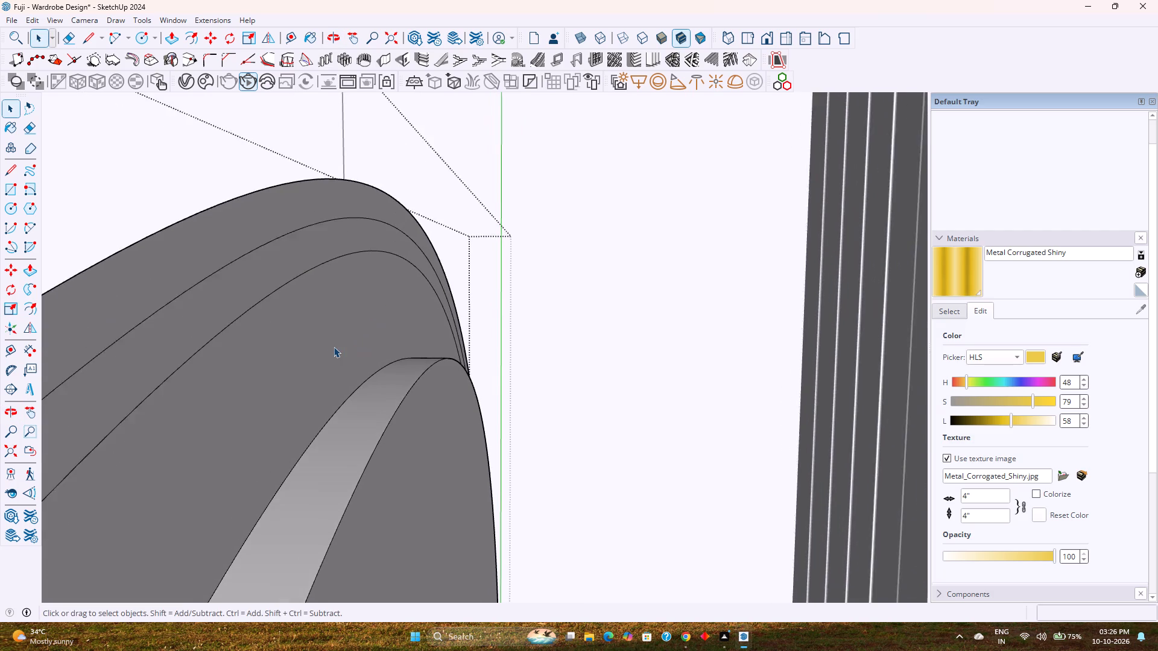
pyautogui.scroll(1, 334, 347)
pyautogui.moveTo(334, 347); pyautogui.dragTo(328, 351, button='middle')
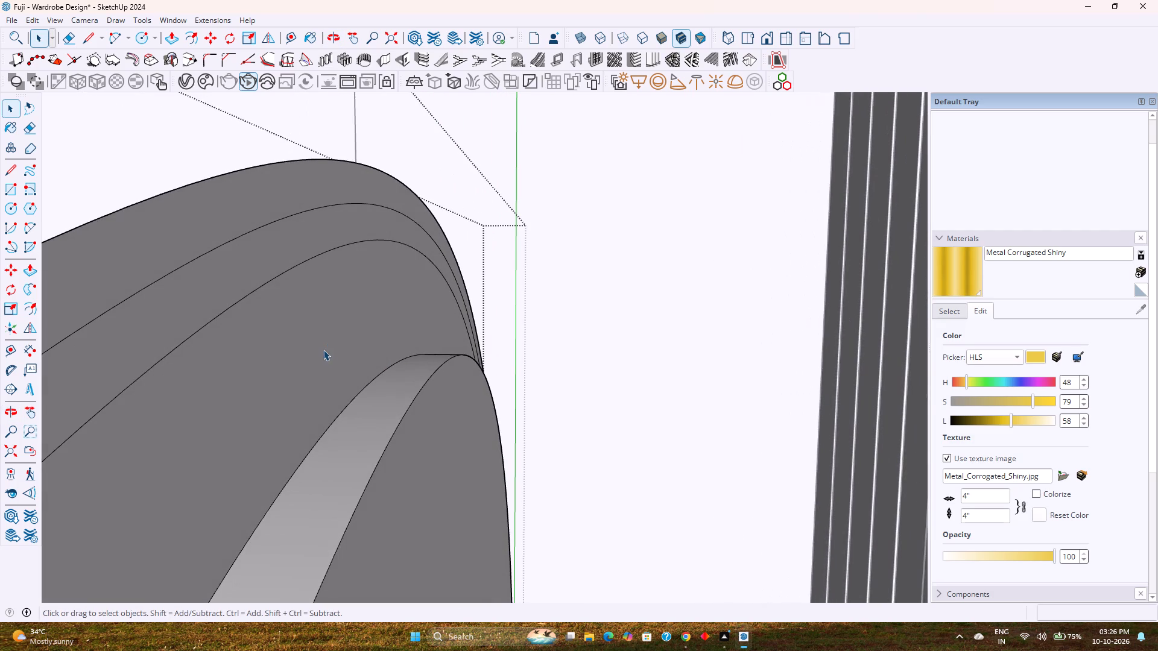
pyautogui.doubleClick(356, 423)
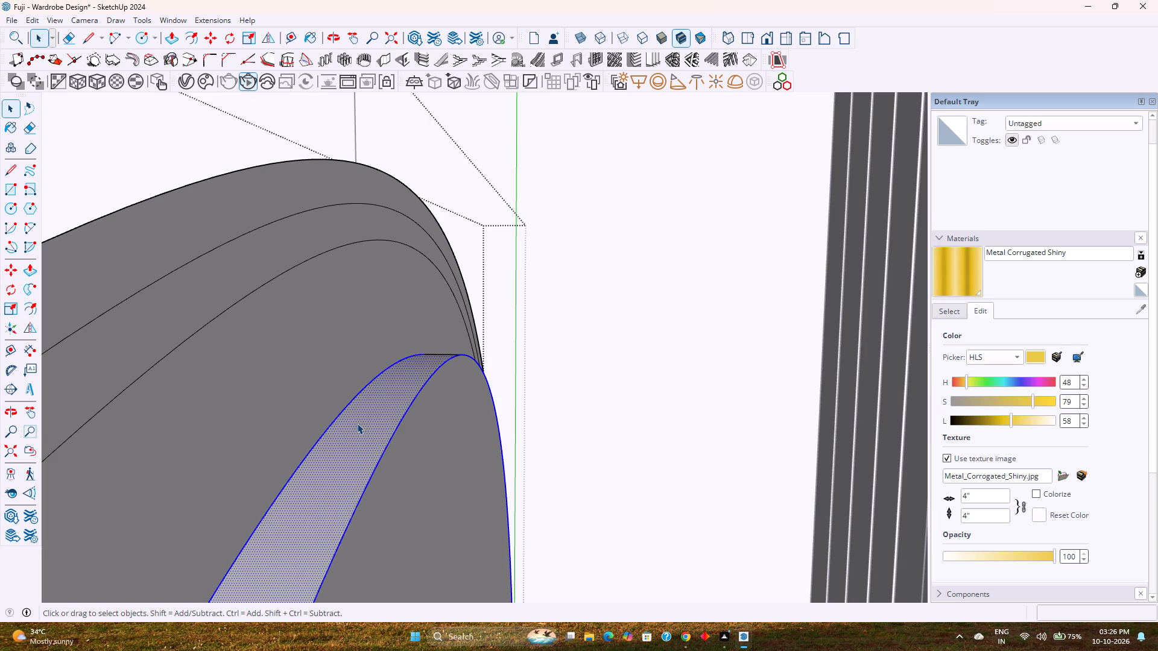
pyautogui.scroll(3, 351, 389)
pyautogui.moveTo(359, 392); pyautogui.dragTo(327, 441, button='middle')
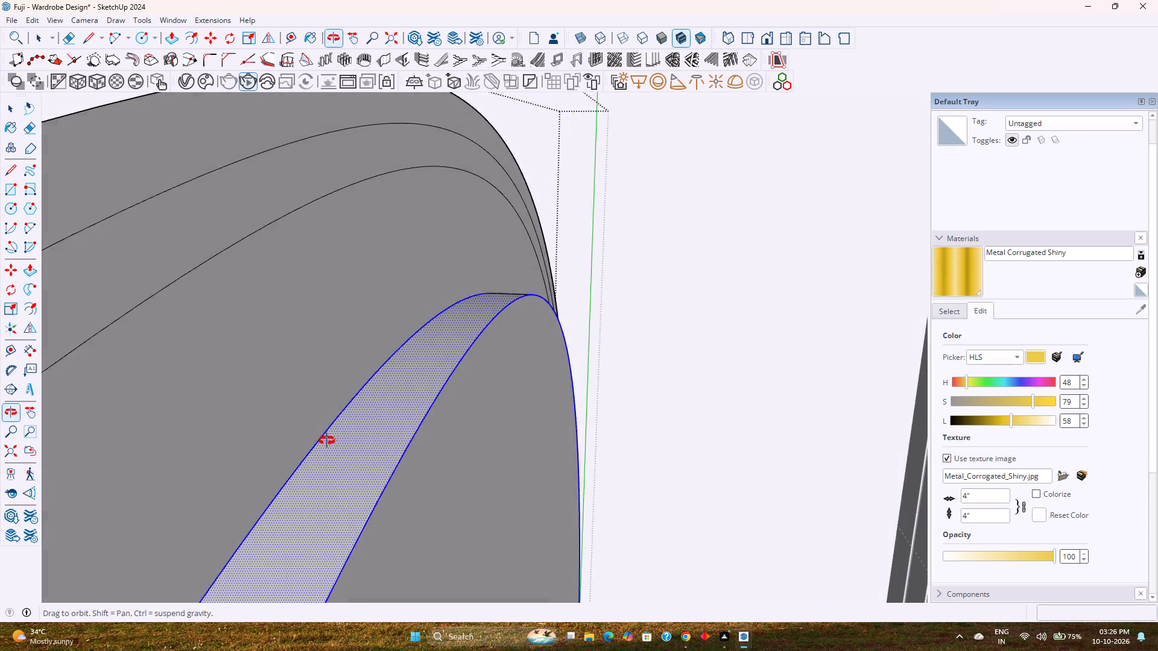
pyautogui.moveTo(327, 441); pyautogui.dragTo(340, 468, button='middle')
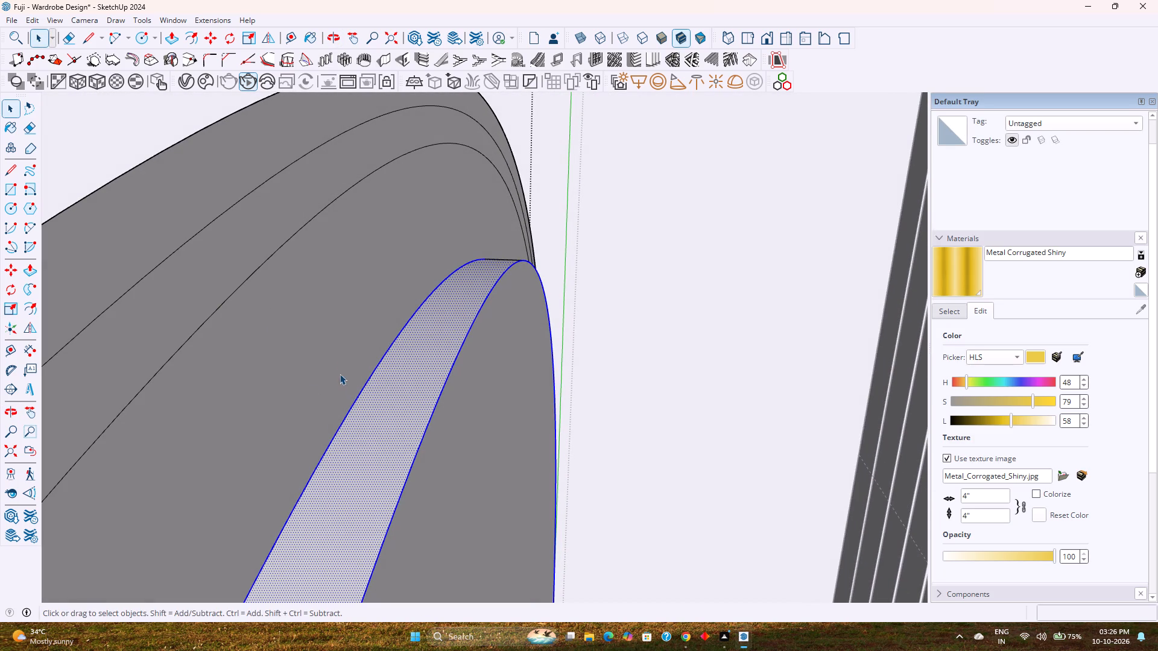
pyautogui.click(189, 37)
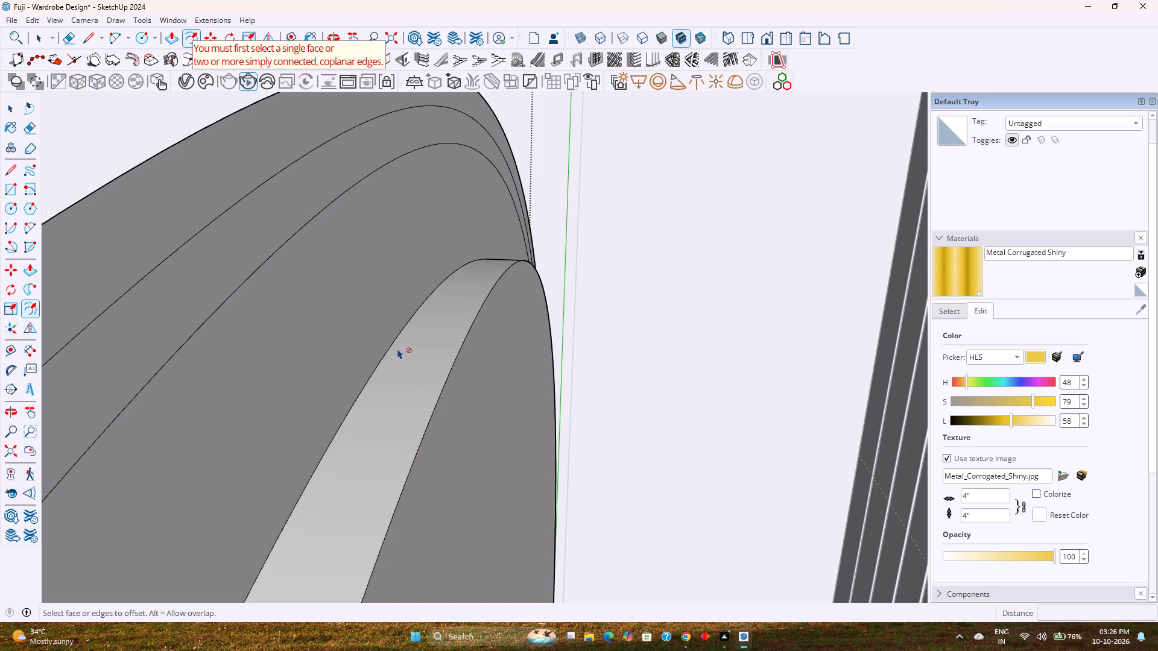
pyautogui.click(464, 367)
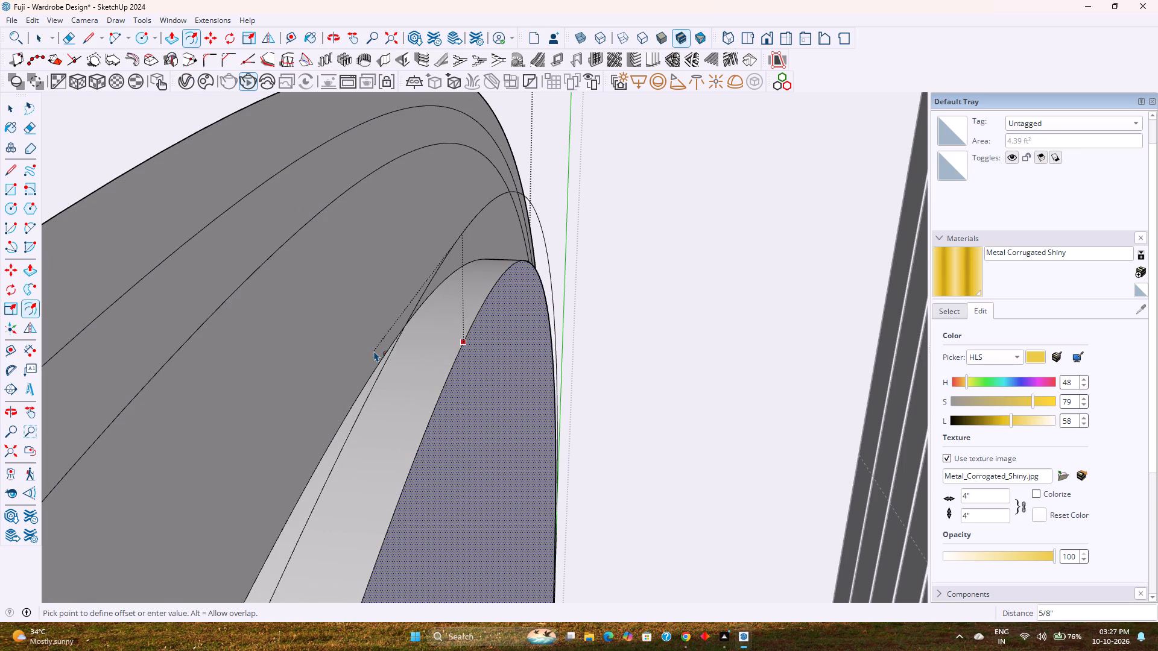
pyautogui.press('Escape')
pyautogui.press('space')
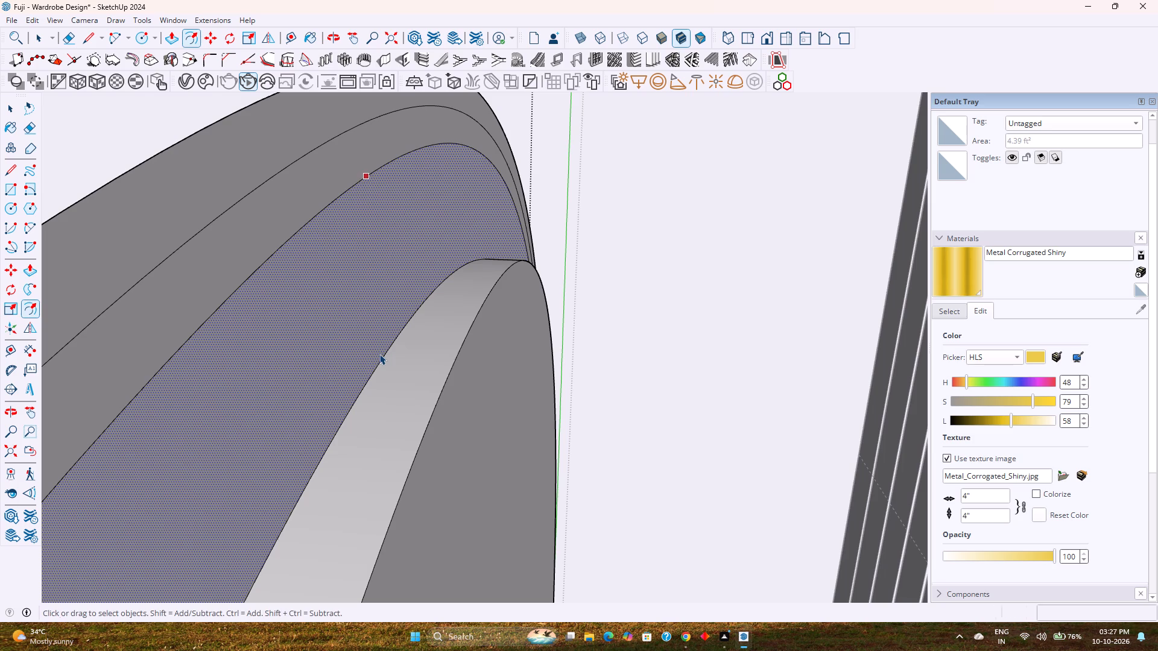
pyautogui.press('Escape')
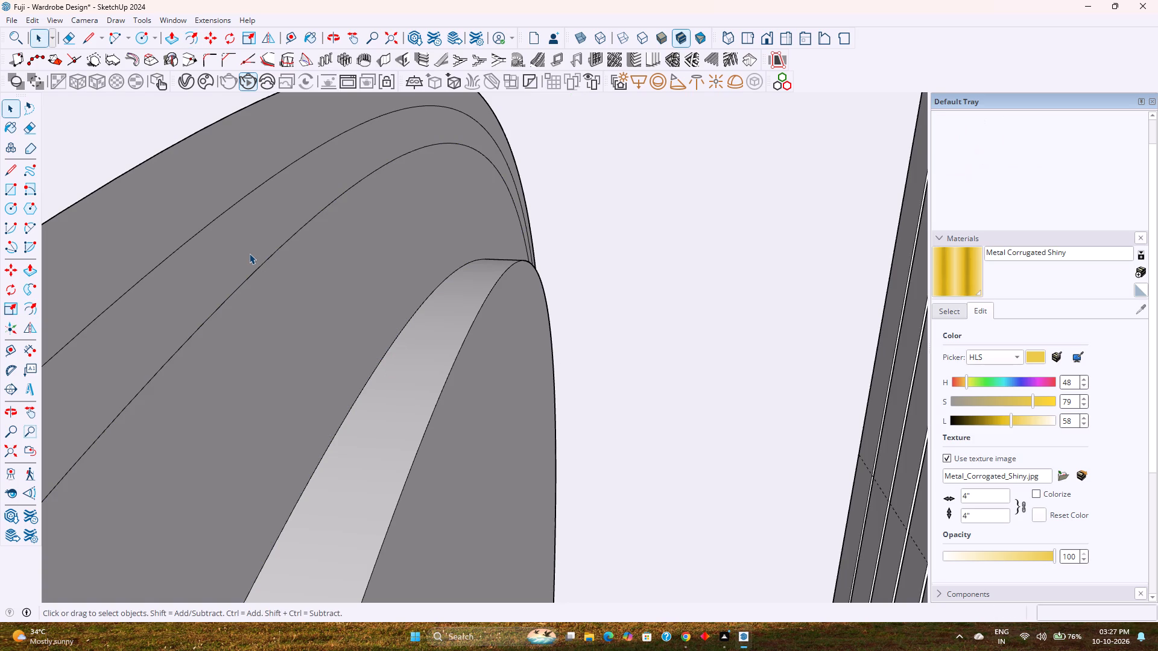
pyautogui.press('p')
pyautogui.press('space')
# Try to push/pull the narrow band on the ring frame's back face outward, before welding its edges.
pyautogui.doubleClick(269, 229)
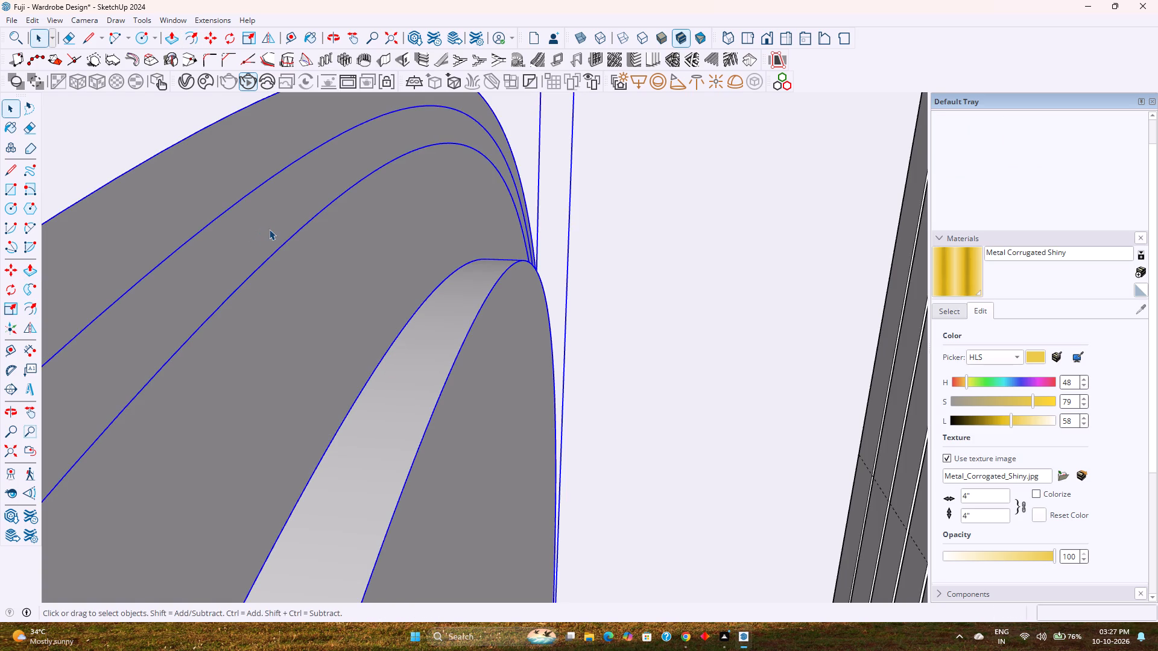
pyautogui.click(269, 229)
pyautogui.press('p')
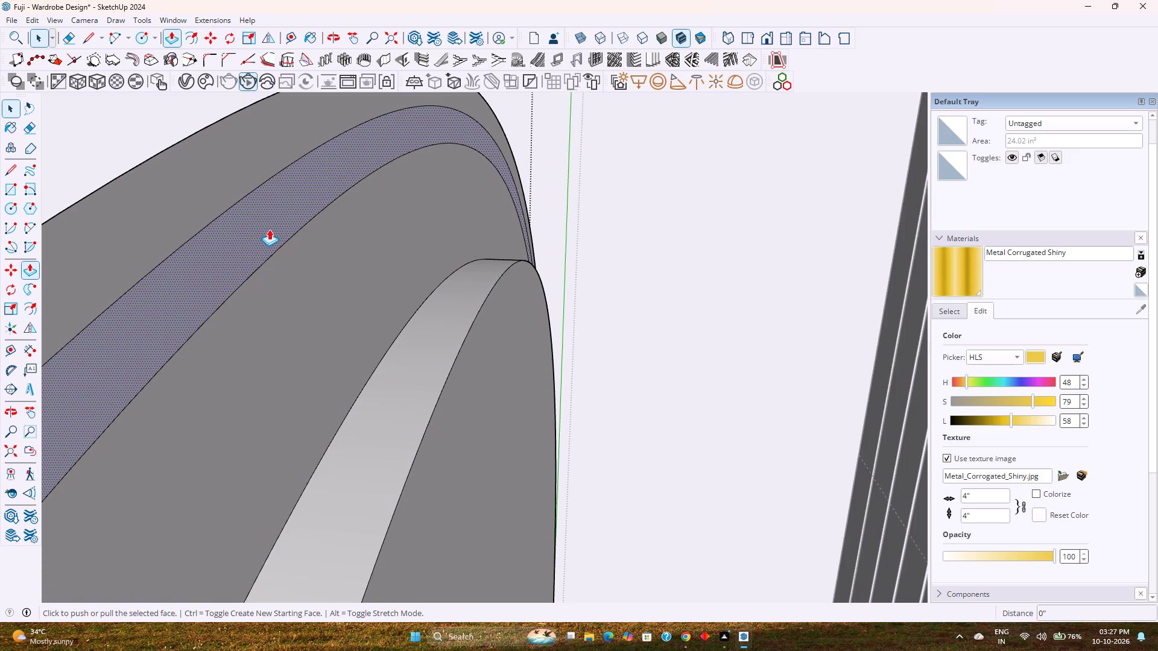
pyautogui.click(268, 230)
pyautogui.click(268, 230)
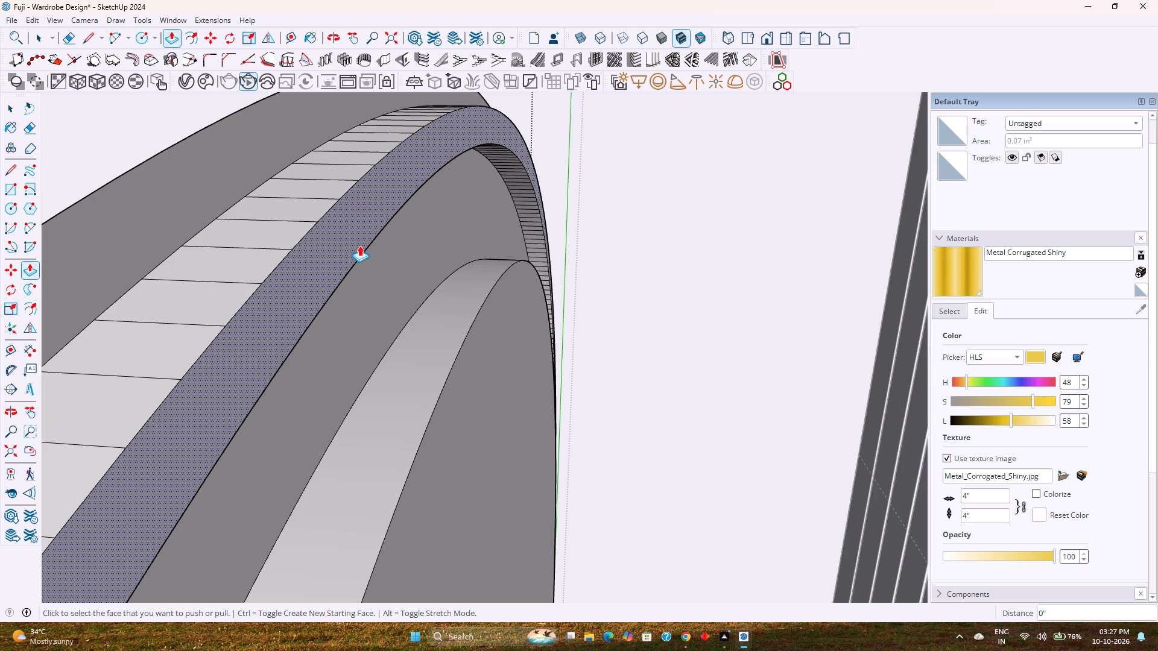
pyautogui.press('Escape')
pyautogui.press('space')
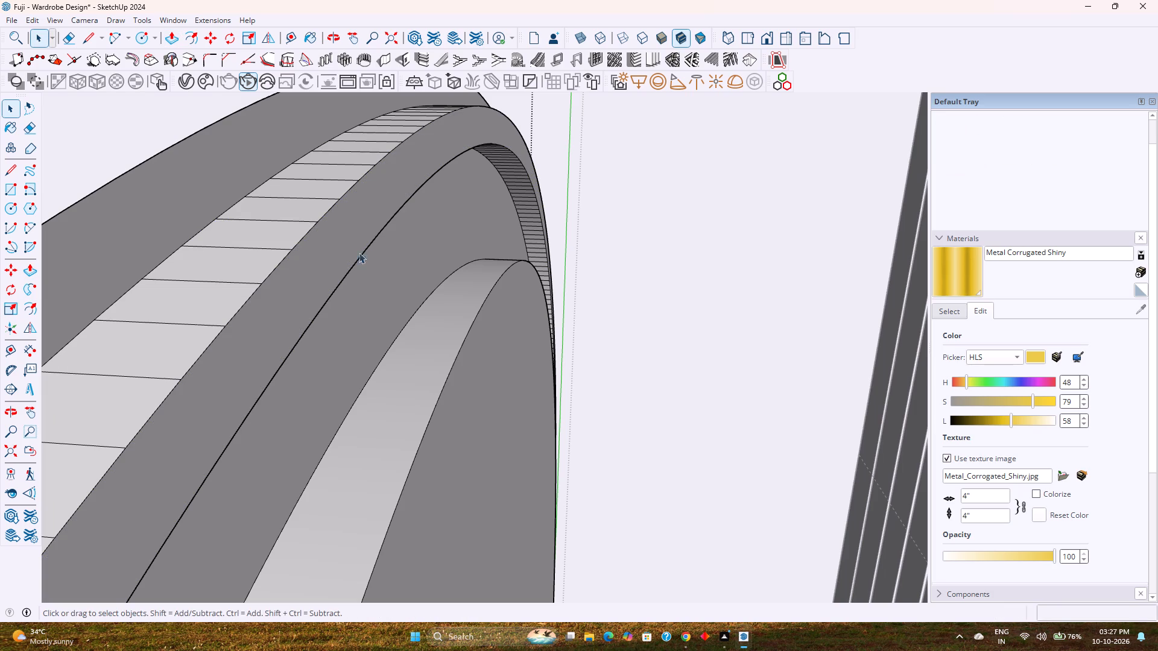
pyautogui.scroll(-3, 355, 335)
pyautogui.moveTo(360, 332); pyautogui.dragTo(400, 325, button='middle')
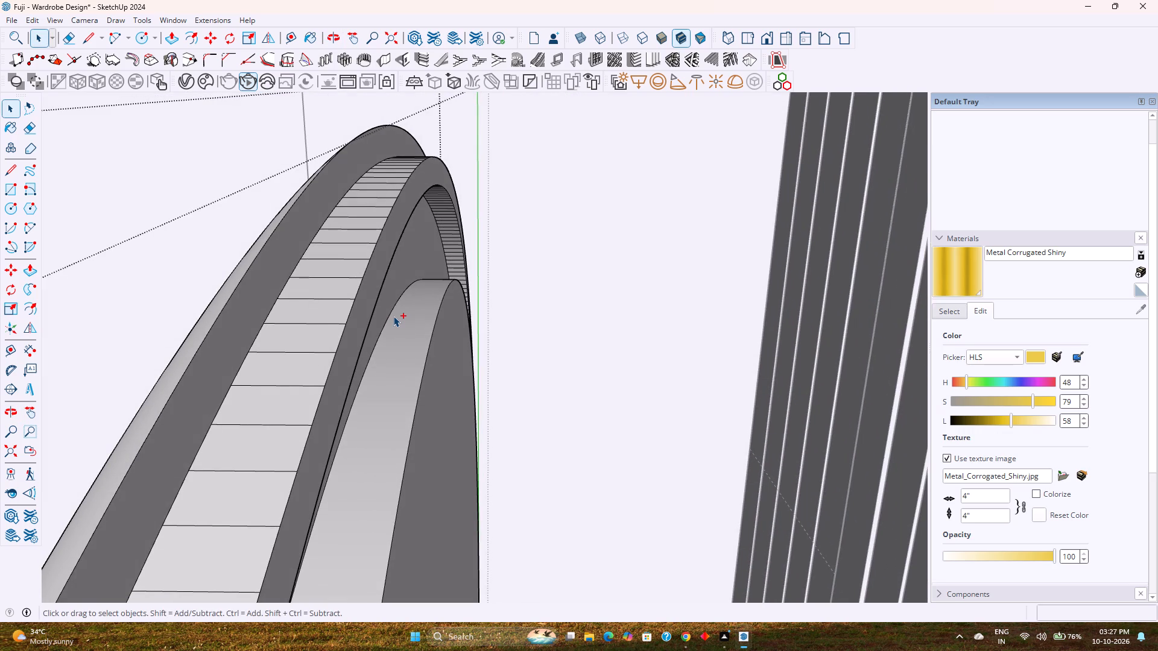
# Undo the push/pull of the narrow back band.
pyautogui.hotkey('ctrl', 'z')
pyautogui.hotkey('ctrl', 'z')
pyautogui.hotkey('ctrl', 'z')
# Weld the boundary edges of the narrow band on the ring frame's back face.
pyautogui.press('space')
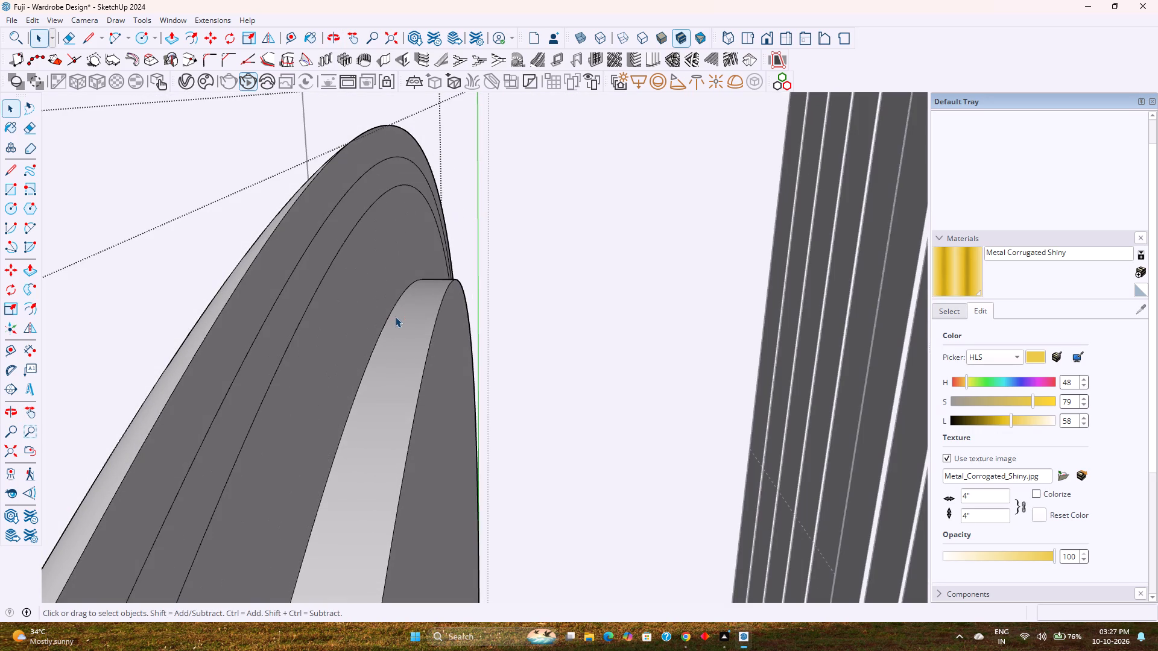
pyautogui.doubleClick(302, 304)
pyautogui.rightClick(302, 304)
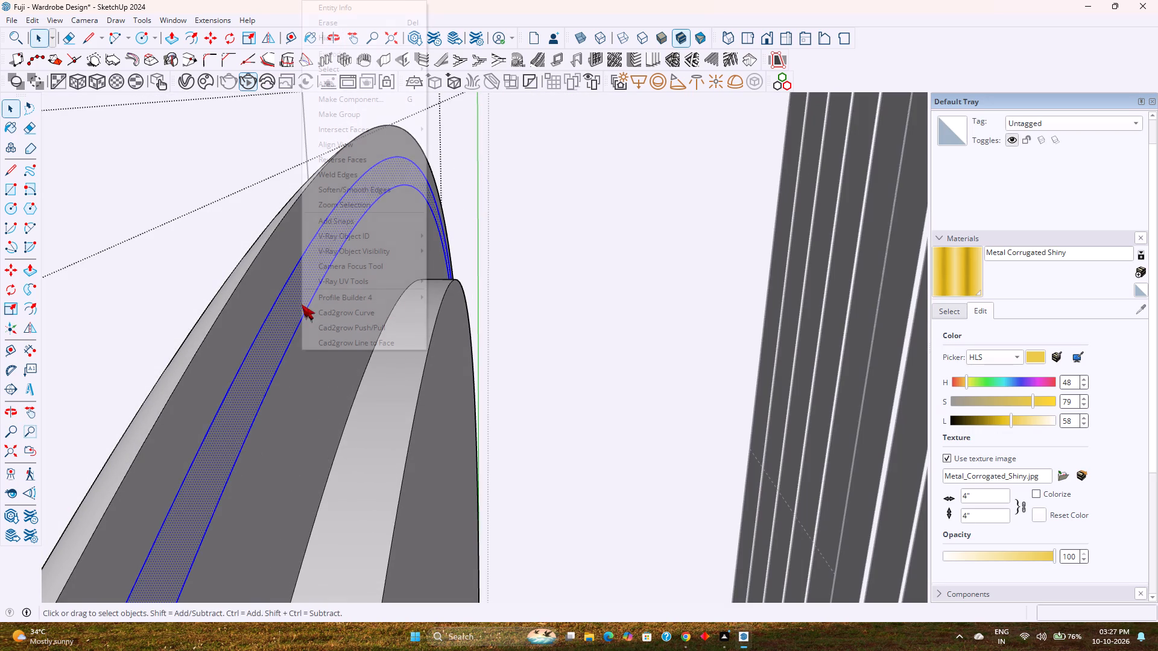
pyautogui.click(346, 174)
# Push/pull the narrow band 0.075" outward from the ring frame's back face.
pyautogui.press('p')
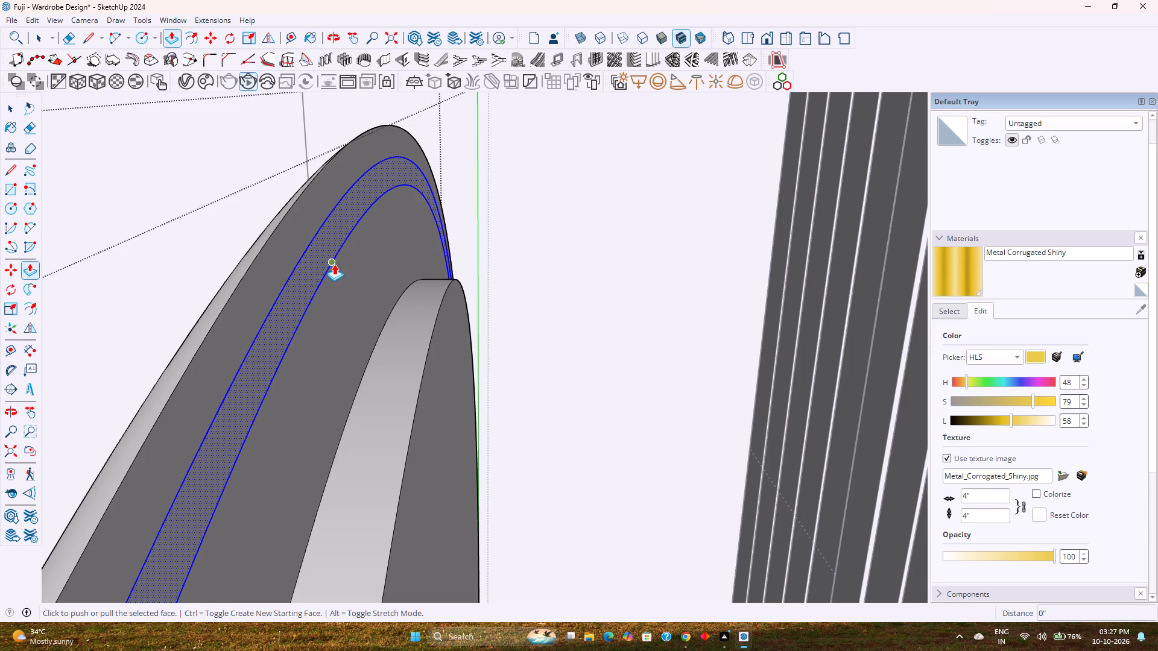
pyautogui.click(327, 264)
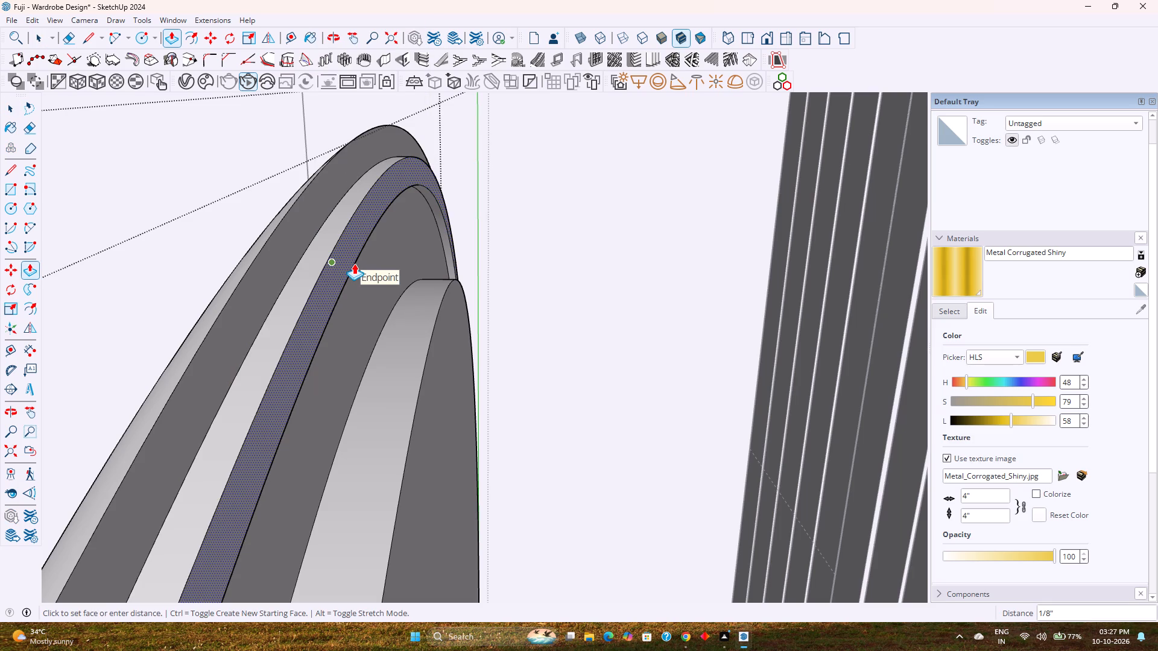
pyautogui.write('0.25')
pyautogui.press('Return')
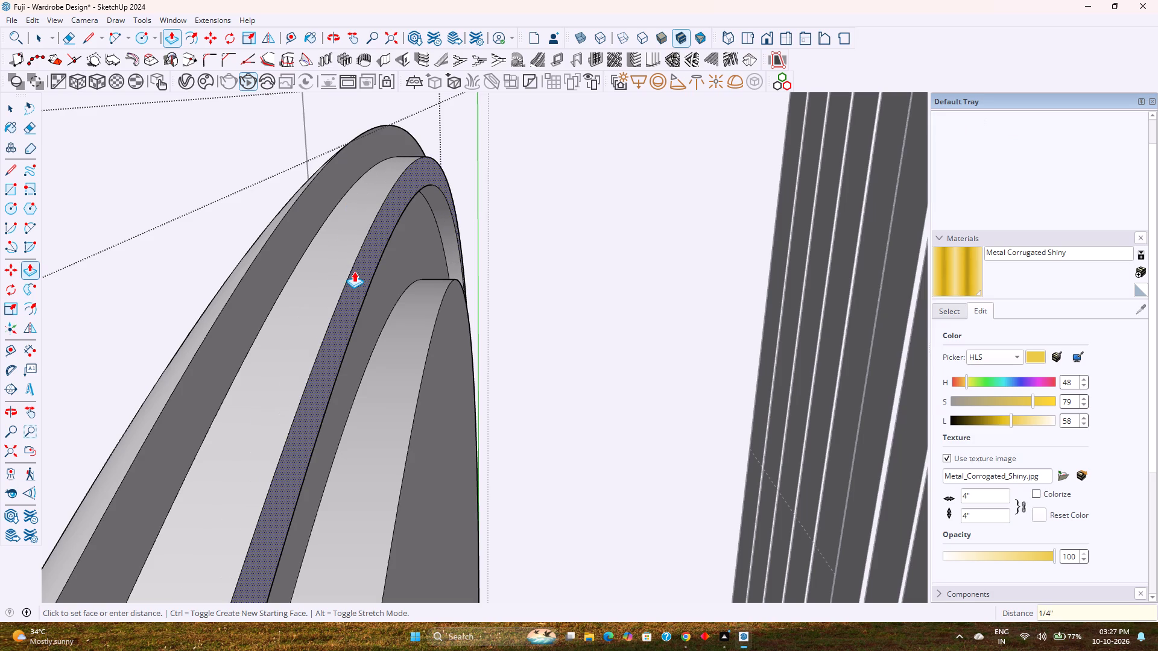
pyautogui.write('0.025')
pyautogui.press('Return')
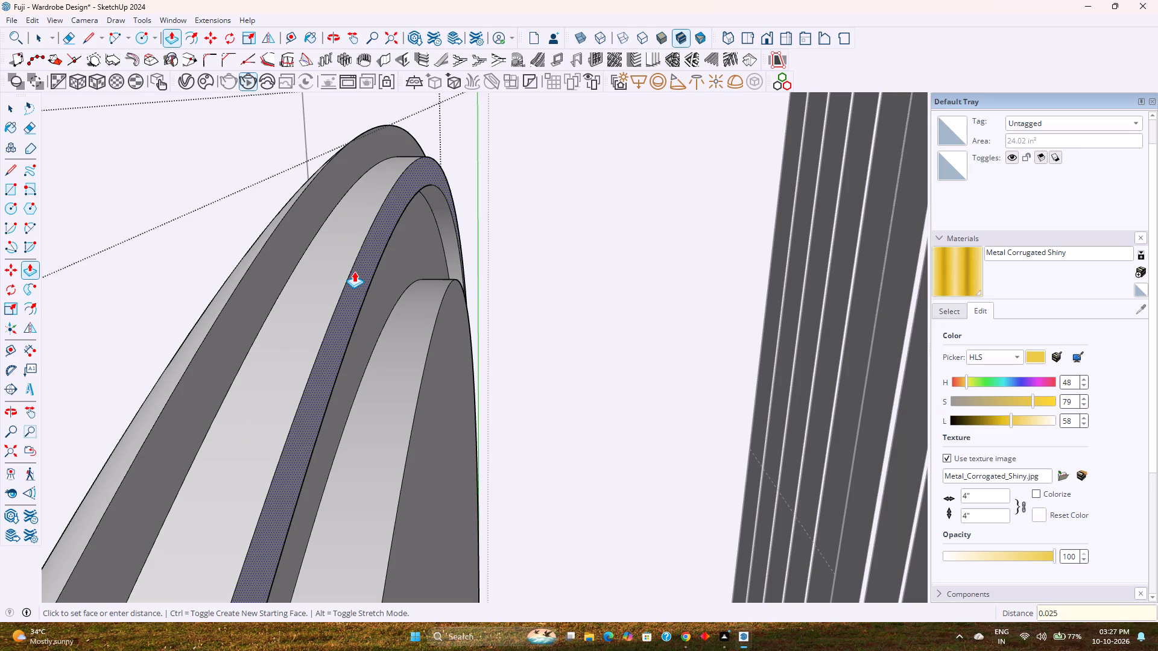
pyautogui.write('0.05')
pyautogui.press('Return')
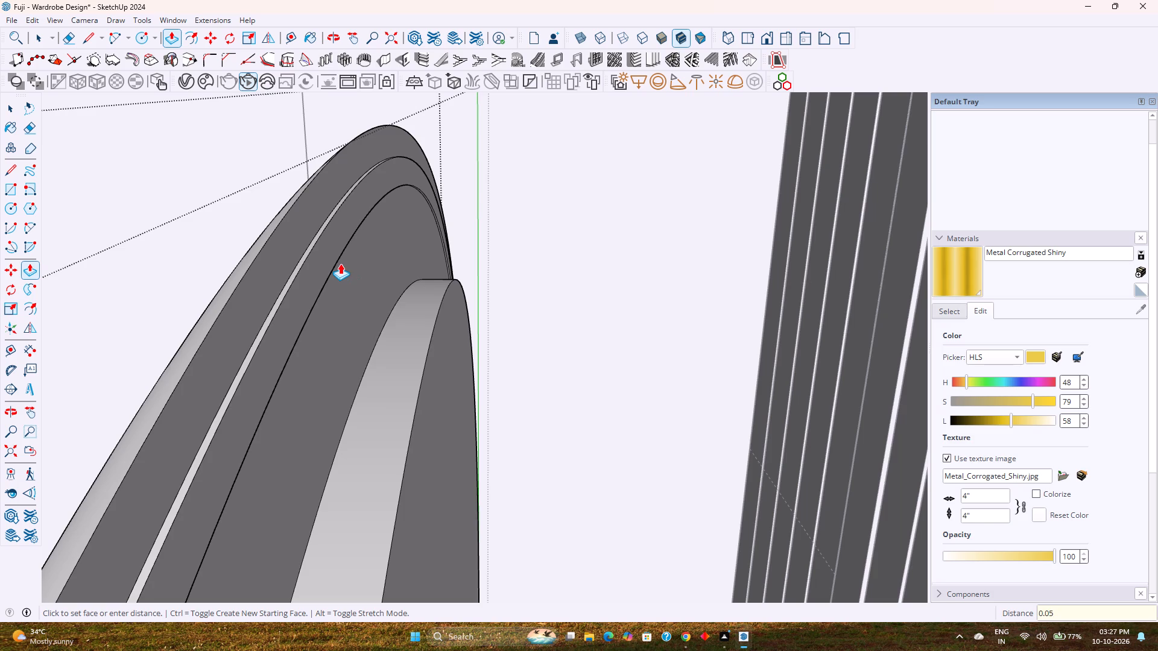
pyautogui.write('0.075')
pyautogui.press('Return')
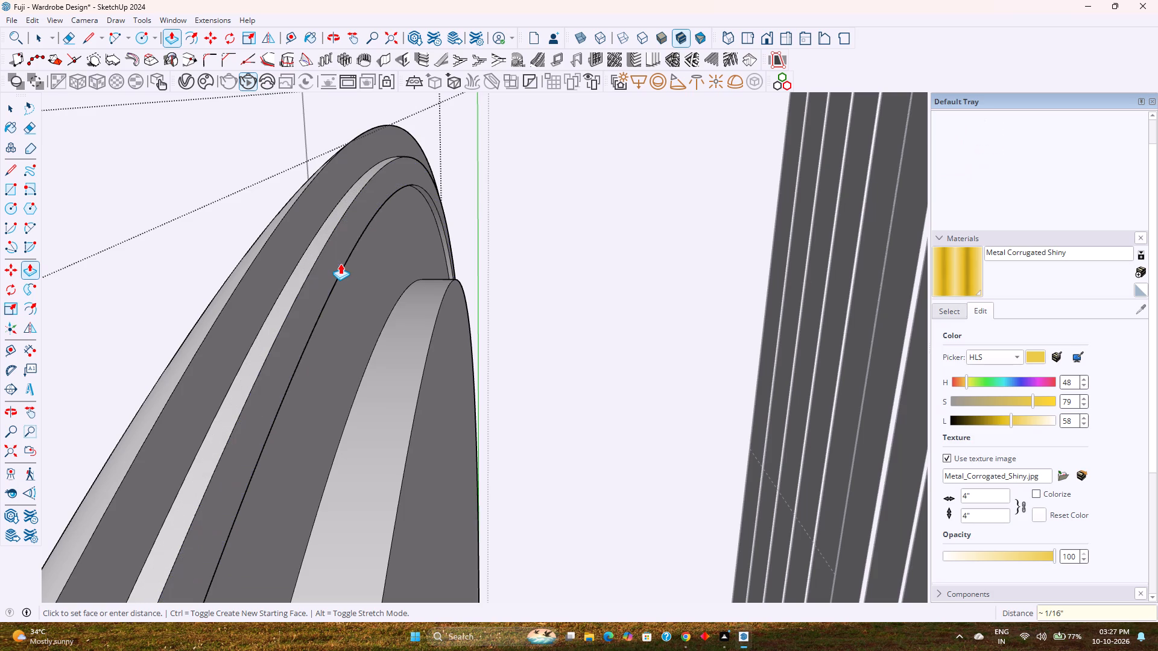
pyautogui.press('space')
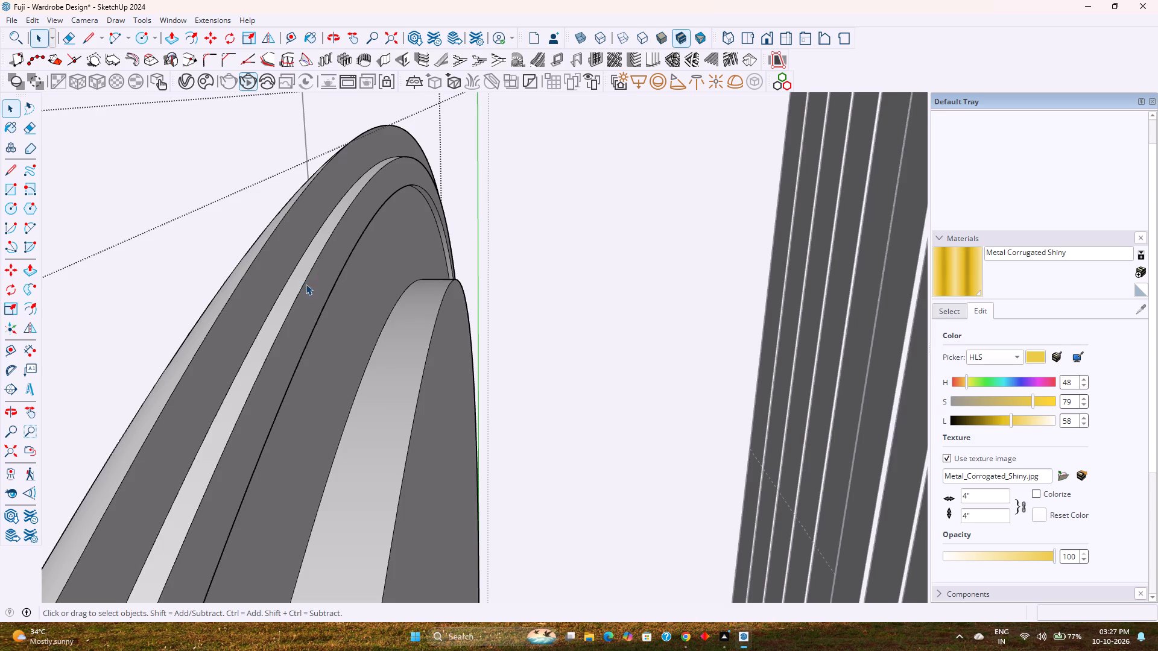
# Make a group from the outer side surface of the raised band on the ring frame's back.
pyautogui.scroll(5, 306, 284)
pyautogui.moveTo(306, 283); pyautogui.dragTo(362, 328, button='middle')
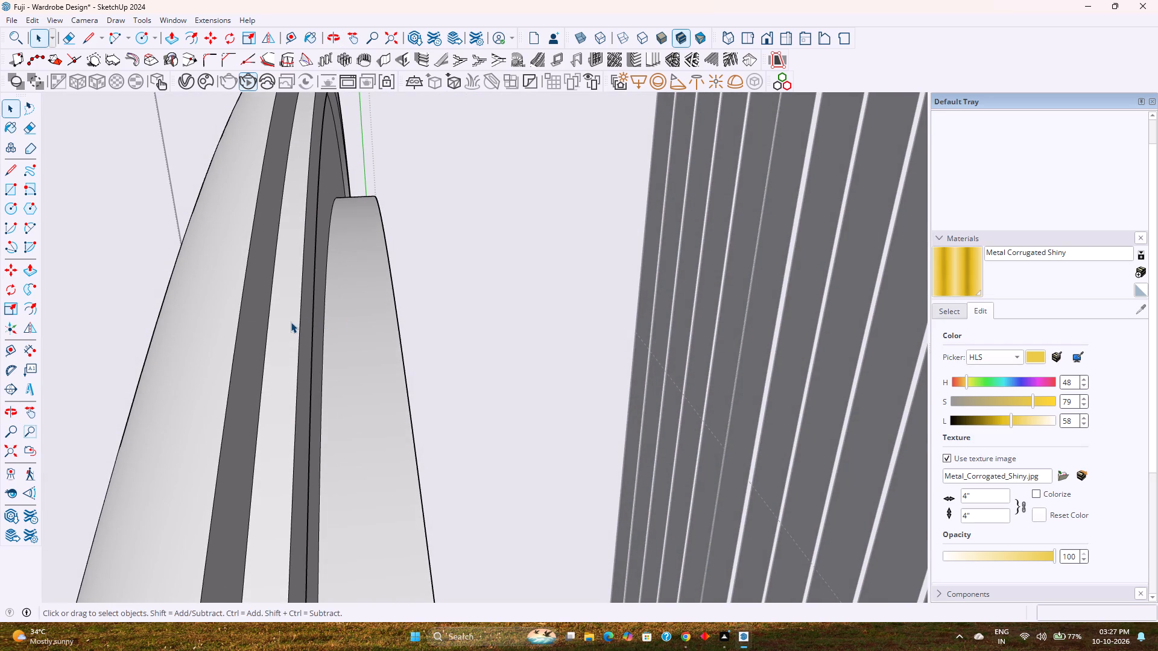
pyautogui.click(291, 322)
pyautogui.doubleClick(291, 322)
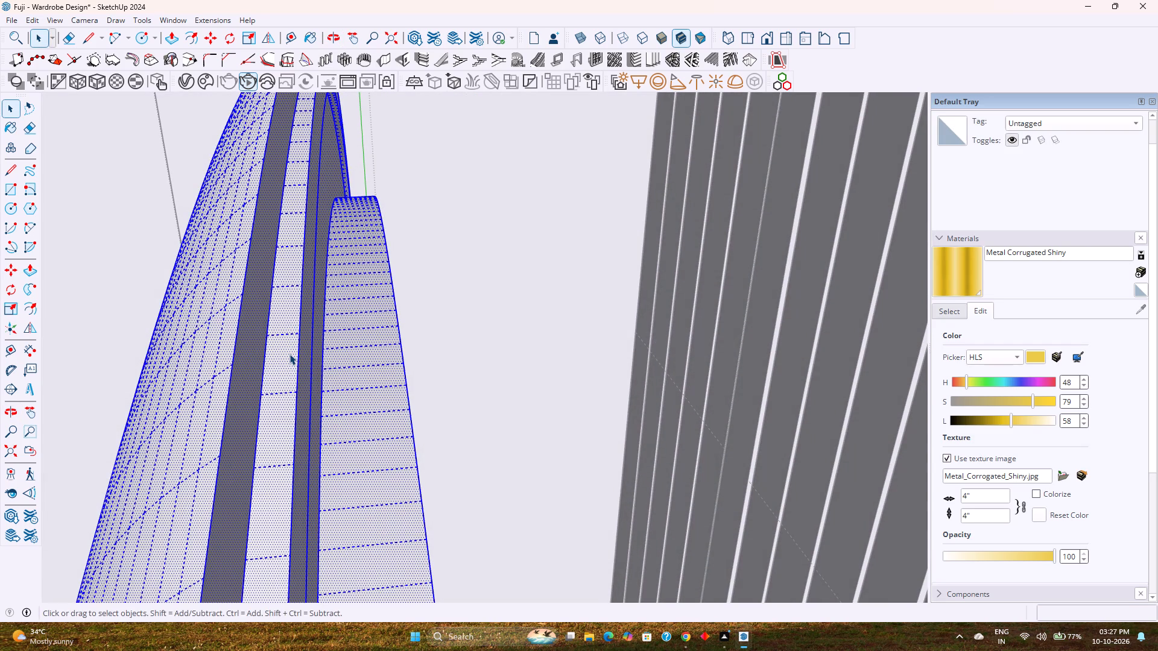
pyautogui.click(289, 354)
pyautogui.click(289, 354)
pyautogui.moveTo(308, 398); pyautogui.dragTo(277, 357, button='middle')
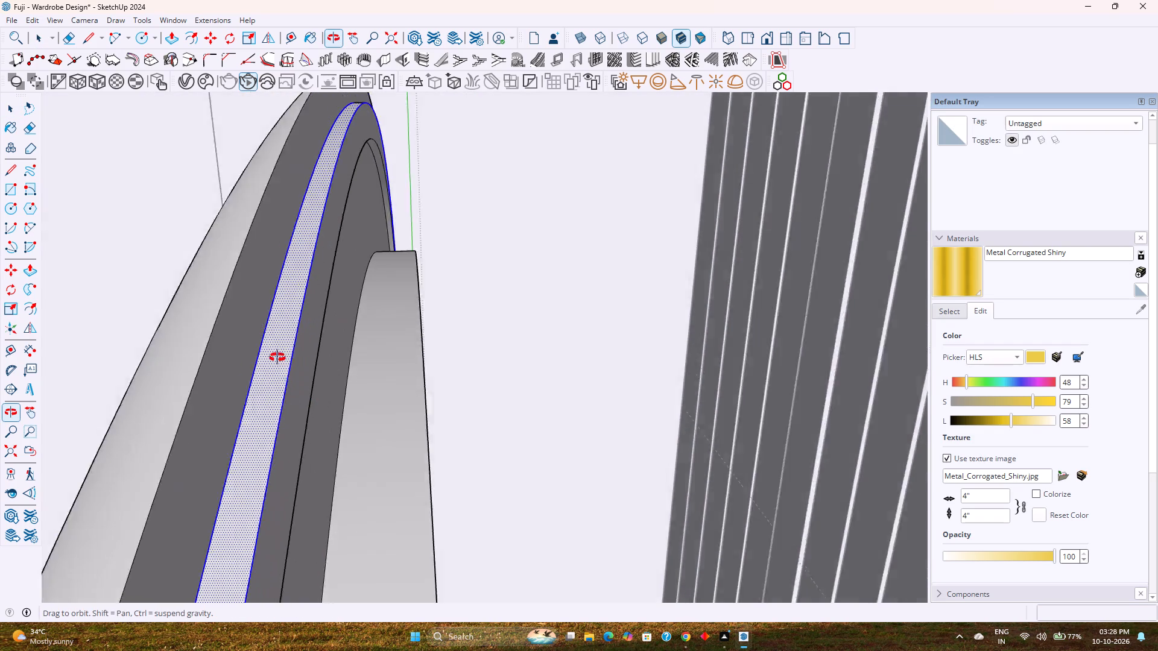
pyautogui.moveTo(277, 357); pyautogui.dragTo(226, 306, button='middle')
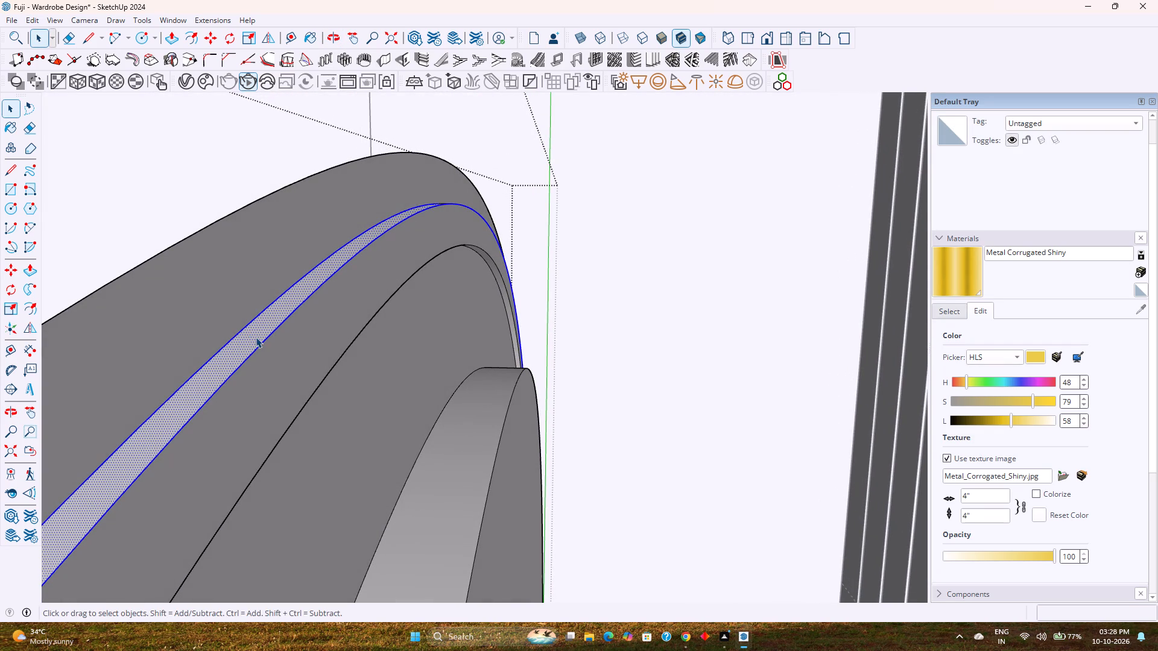
pyautogui.rightClick(256, 337)
pyautogui.click(276, 116)
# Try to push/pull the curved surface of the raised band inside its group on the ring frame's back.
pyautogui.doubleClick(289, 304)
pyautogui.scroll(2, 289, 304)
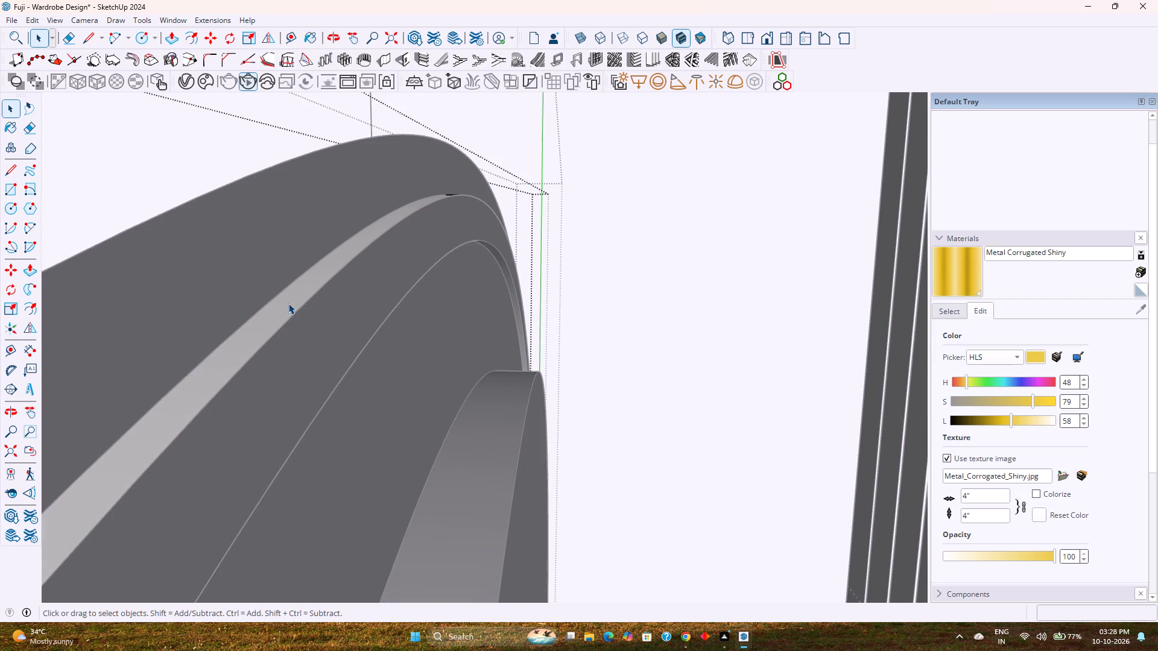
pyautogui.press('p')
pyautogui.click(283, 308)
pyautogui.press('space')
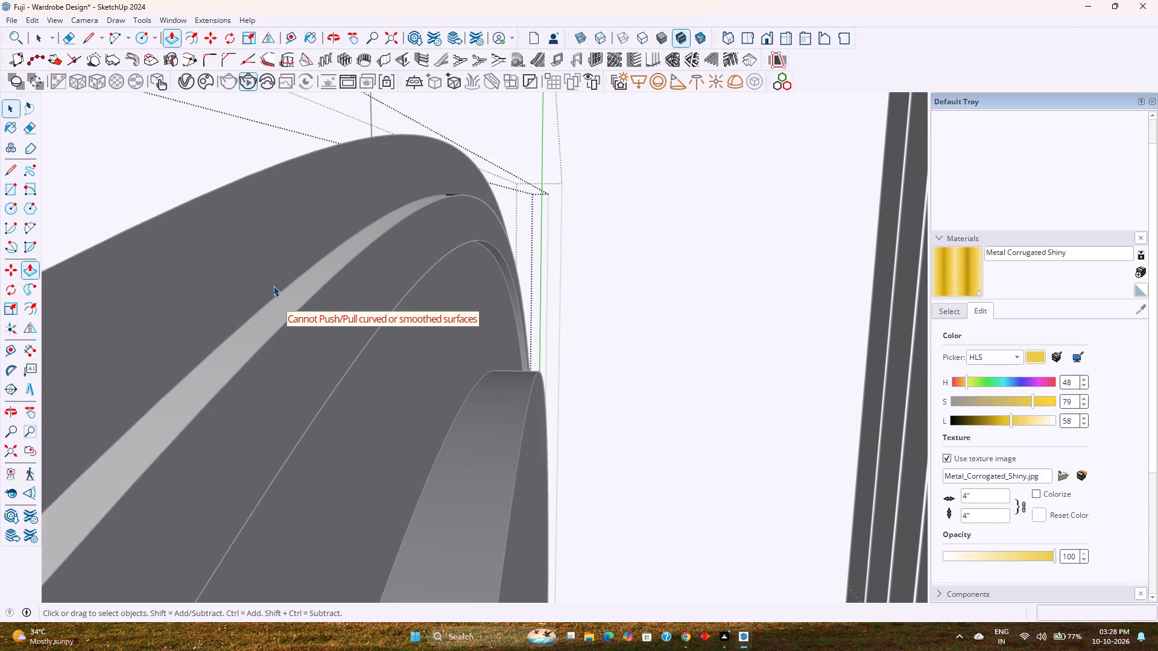
# Leave the nested groups and inspect the ring frame's back and its spacing from the louvred panel.
pyautogui.moveTo(293, 294); pyautogui.dragTo(404, 247, button='middle')
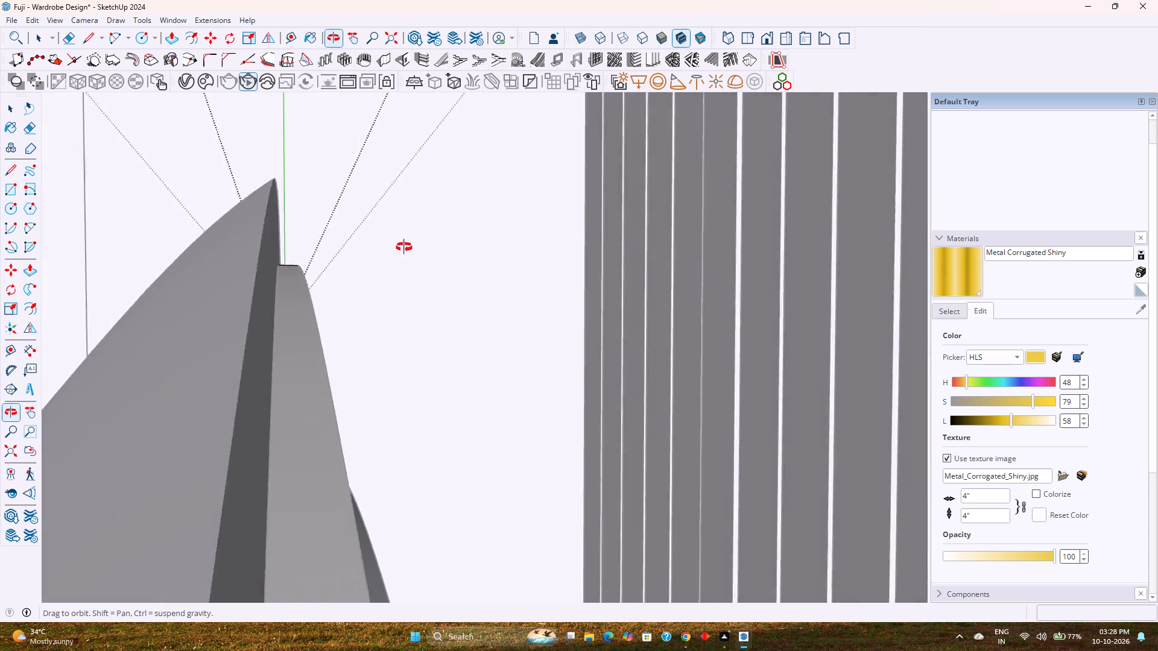
pyautogui.moveTo(404, 247); pyautogui.dragTo(359, 314, button='middle')
pyautogui.press('Escape')
pyautogui.scroll(-3, 360, 309)
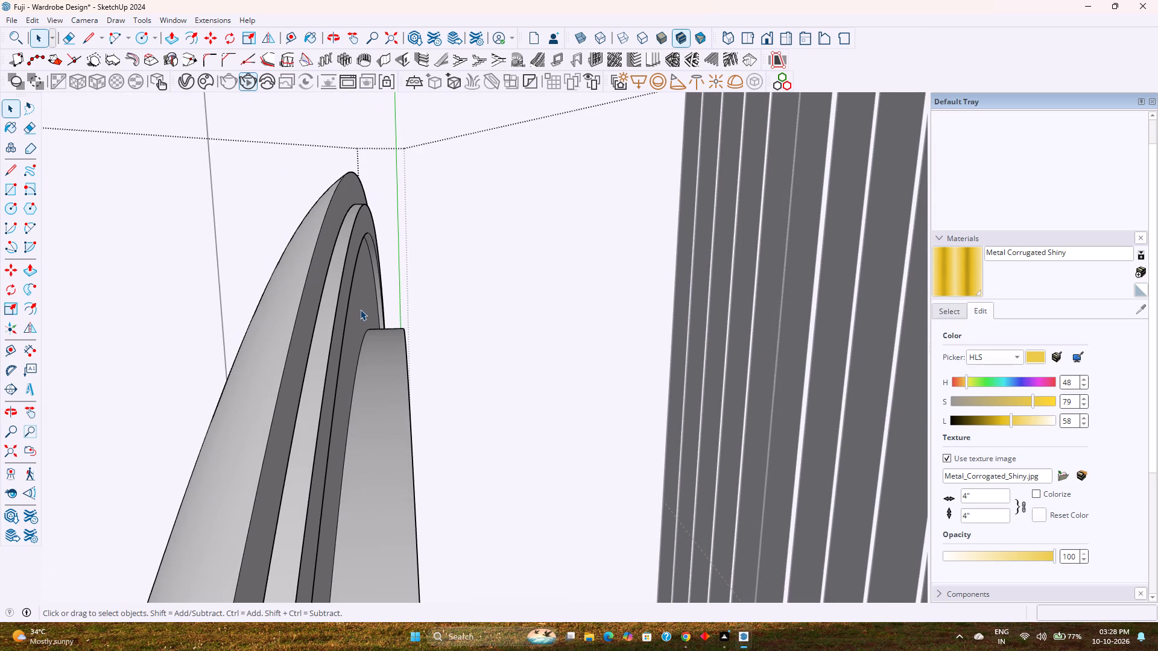
pyautogui.press('Escape')
pyautogui.scroll(-3, 357, 328)
pyautogui.scroll(-1, 369, 398)
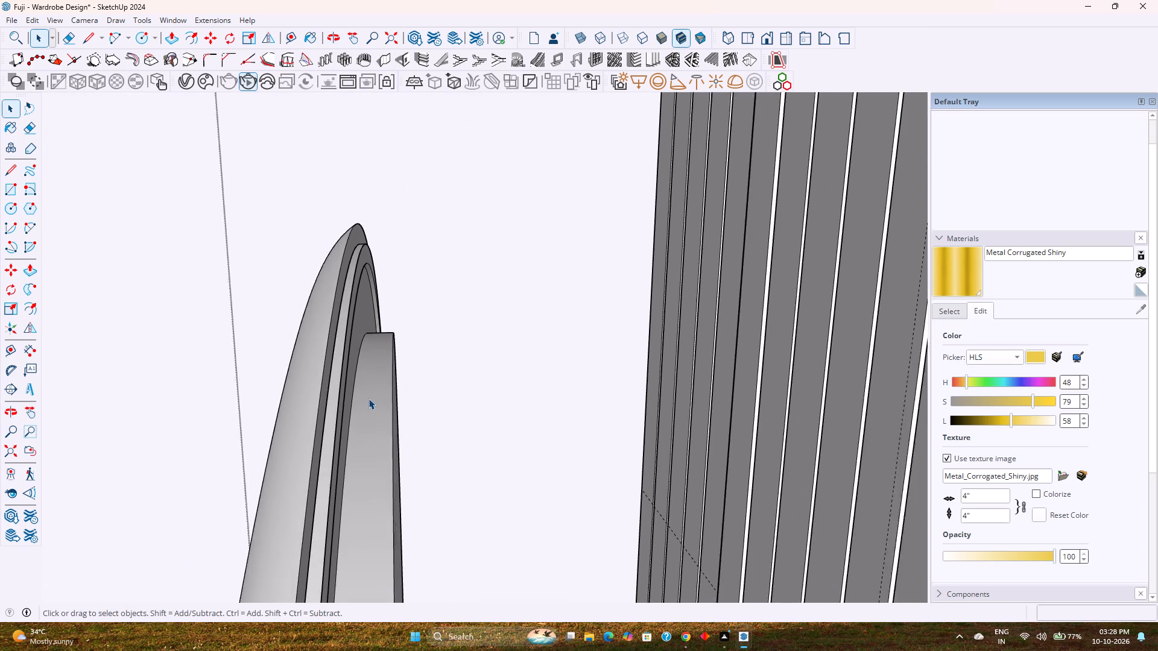
pyautogui.scroll(-1, 369, 398)
pyautogui.moveTo(369, 398); pyautogui.dragTo(437, 306, button='middle')
pyautogui.scroll(-7, 453, 313)
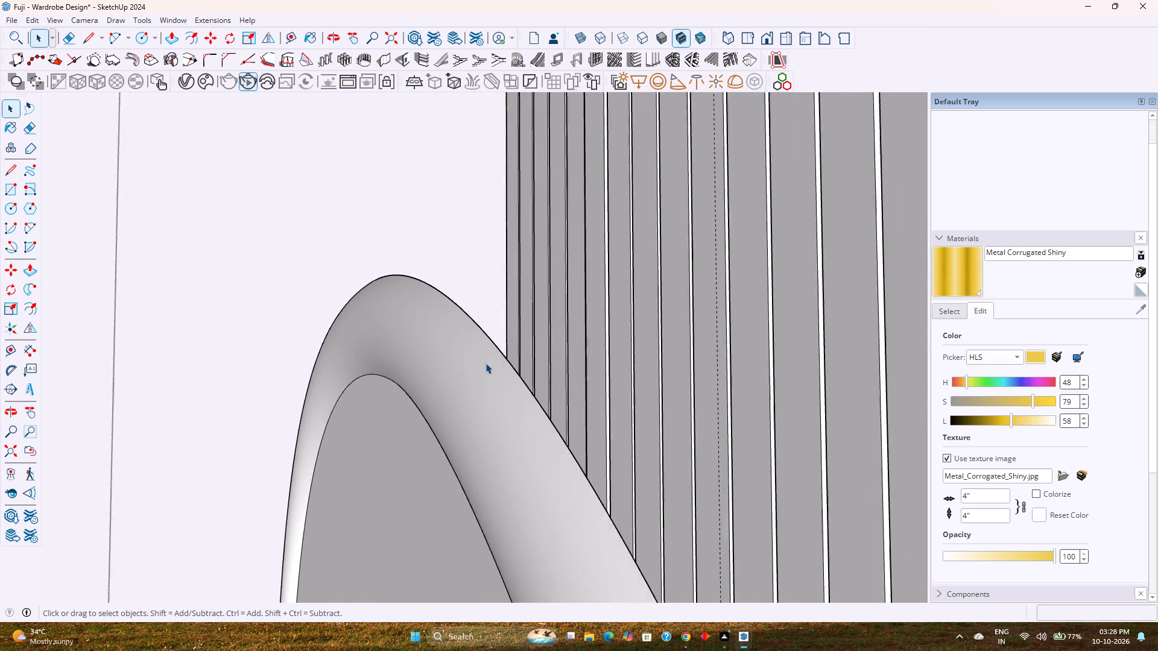
pyautogui.scroll(-2, 486, 363)
pyautogui.scroll(1, 486, 363)
pyautogui.scroll(-20, 486, 363)
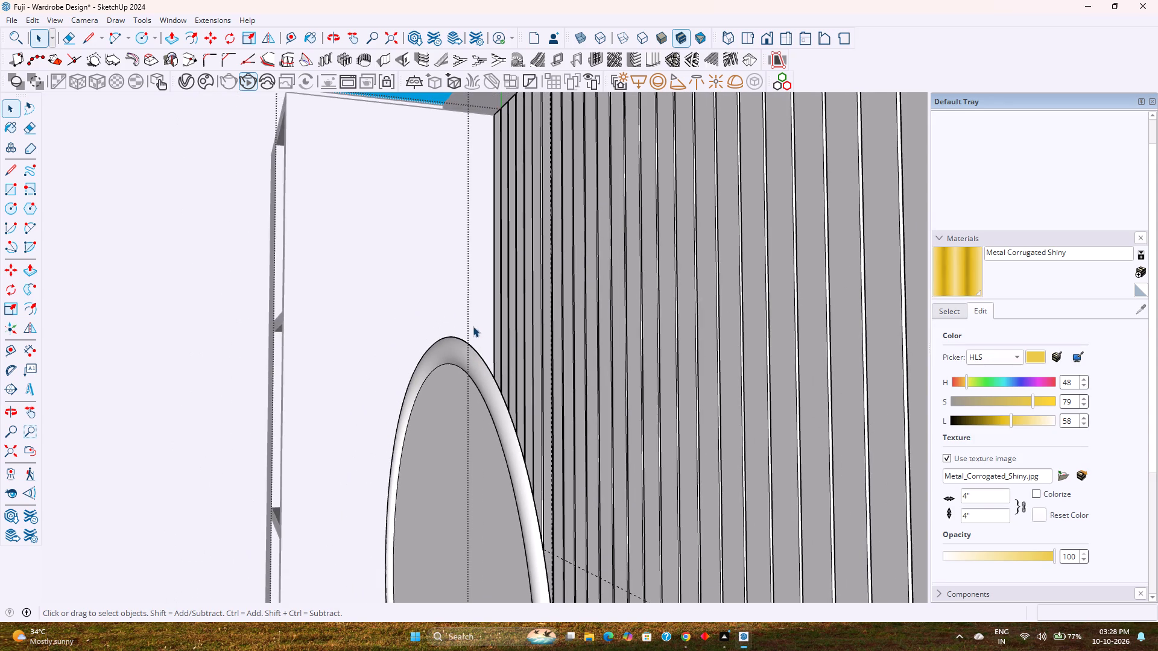
pyautogui.scroll(-2, 475, 430)
pyautogui.moveTo(495, 449); pyautogui.dragTo(353, 447, button='middle')
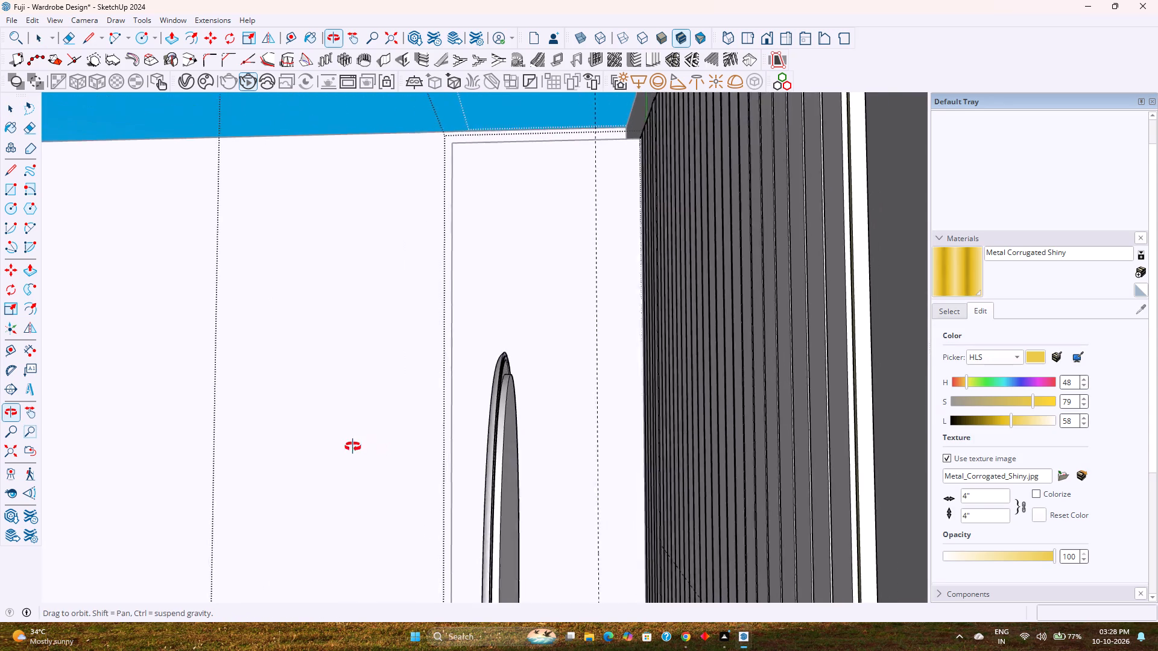
pyautogui.moveTo(353, 447); pyautogui.dragTo(247, 454, button='middle')
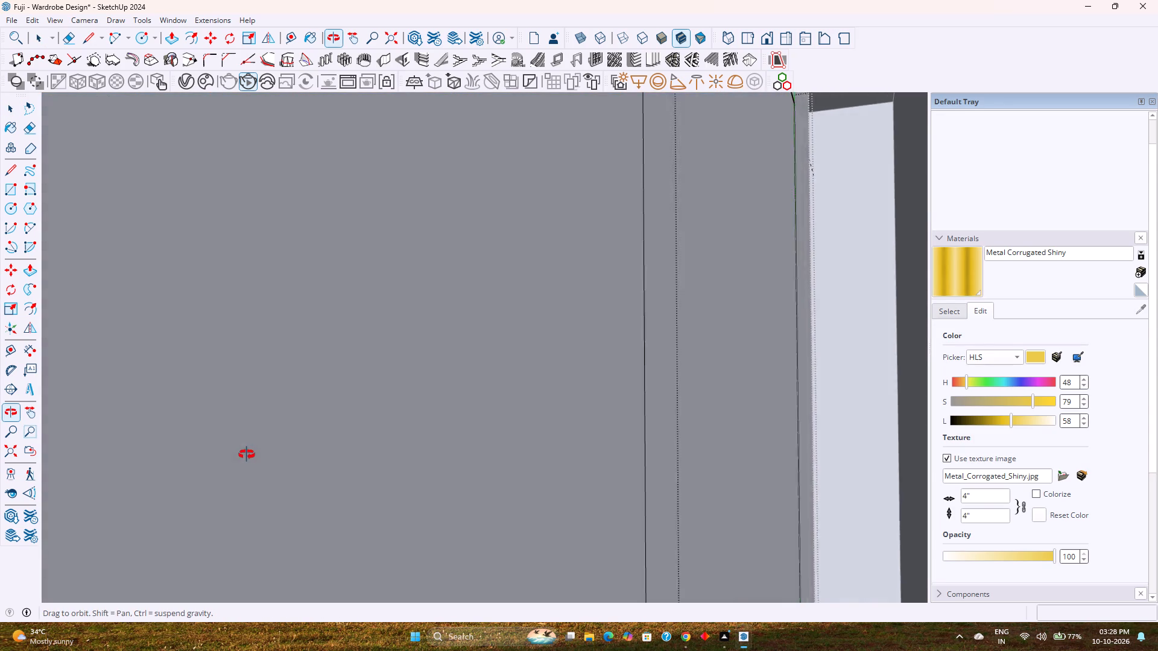
pyautogui.moveTo(247, 454); pyautogui.dragTo(417, 448, button='middle')
pyautogui.scroll(-5, 419, 444)
pyautogui.scroll(-1, 473, 459)
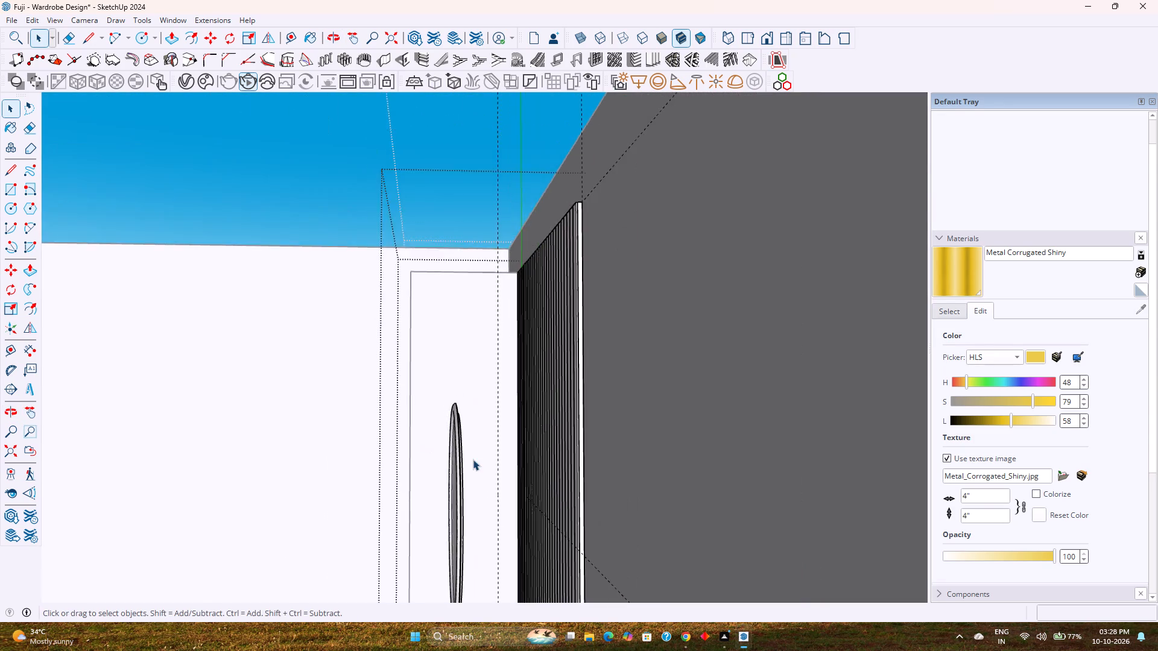
pyautogui.scroll(-1, 473, 459)
pyautogui.scroll(3, 473, 459)
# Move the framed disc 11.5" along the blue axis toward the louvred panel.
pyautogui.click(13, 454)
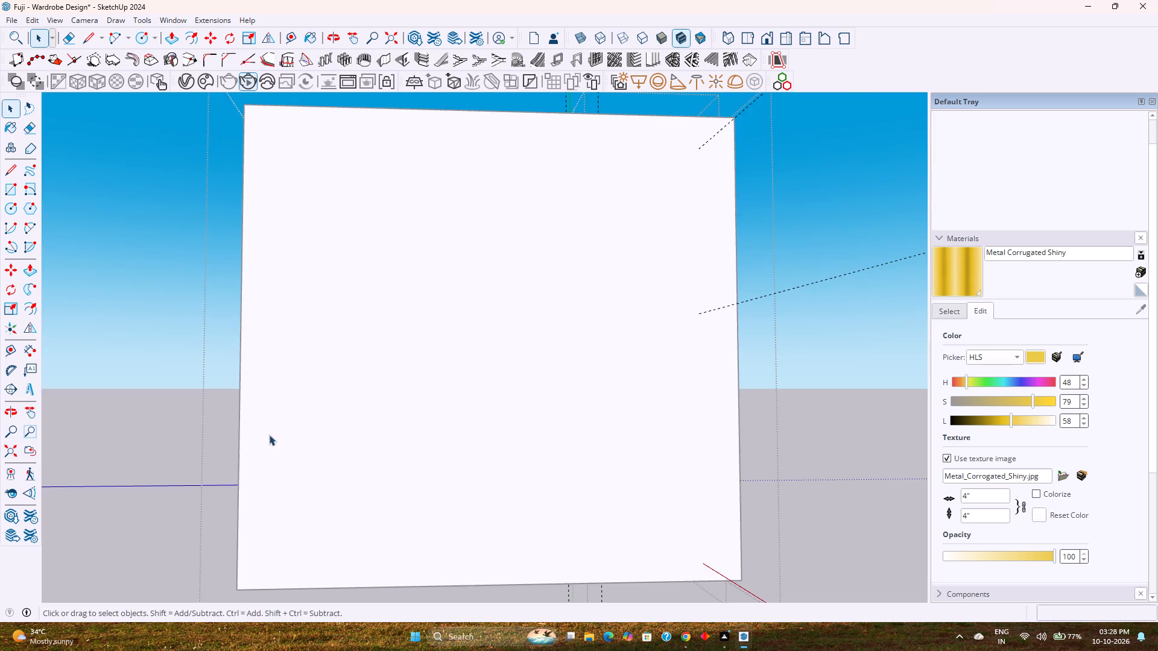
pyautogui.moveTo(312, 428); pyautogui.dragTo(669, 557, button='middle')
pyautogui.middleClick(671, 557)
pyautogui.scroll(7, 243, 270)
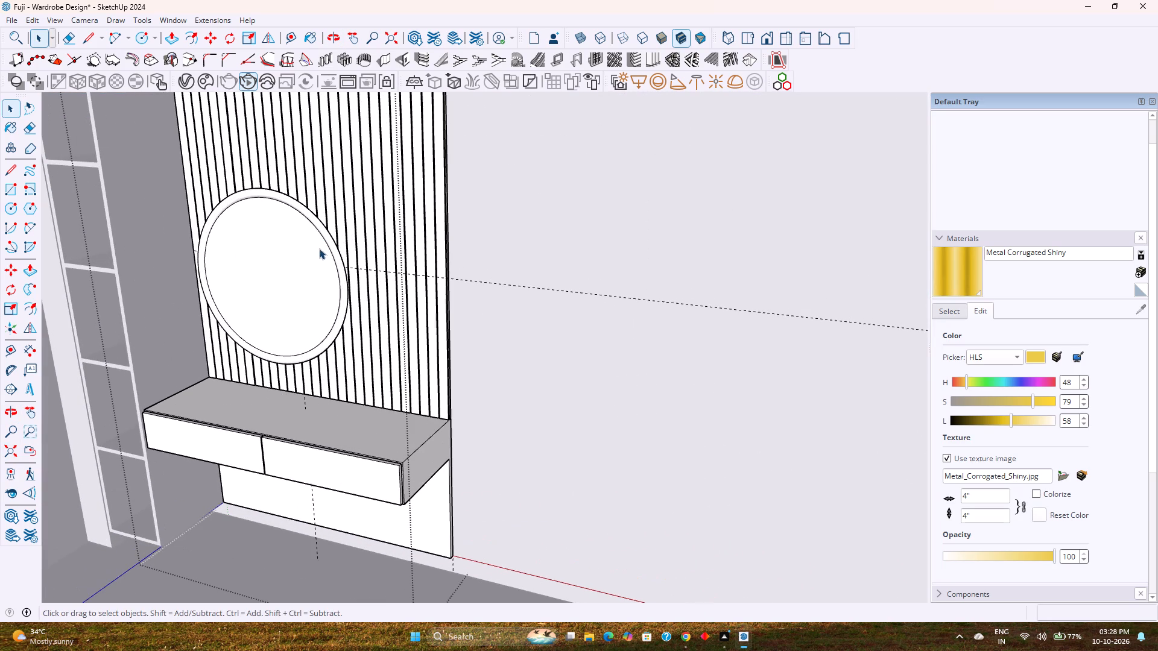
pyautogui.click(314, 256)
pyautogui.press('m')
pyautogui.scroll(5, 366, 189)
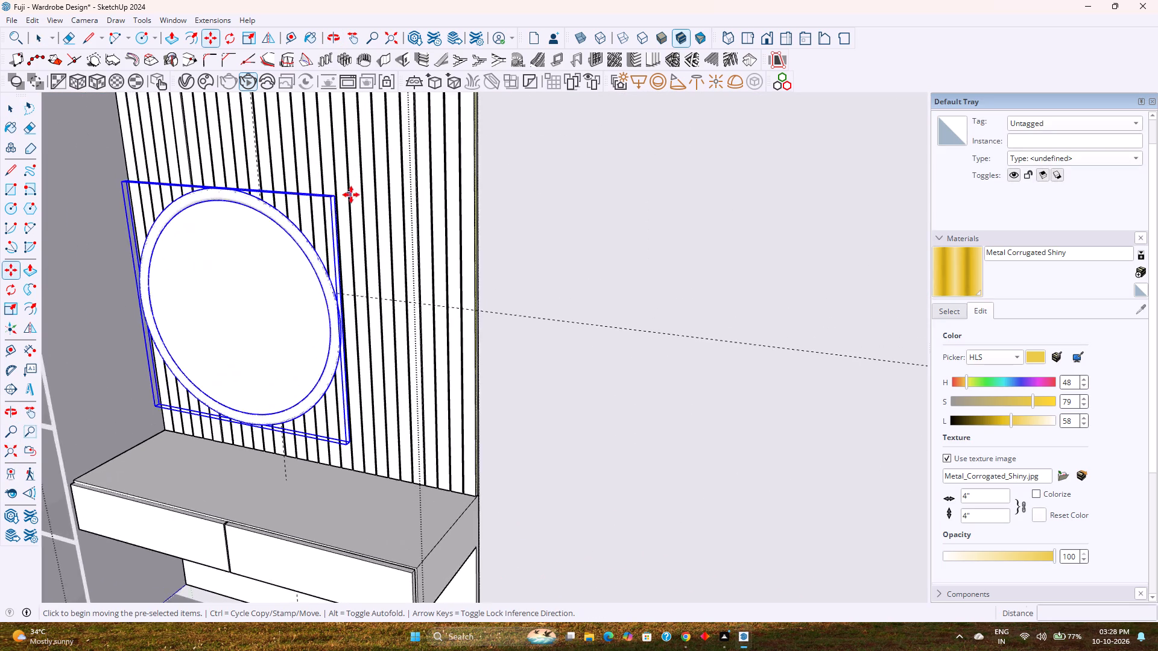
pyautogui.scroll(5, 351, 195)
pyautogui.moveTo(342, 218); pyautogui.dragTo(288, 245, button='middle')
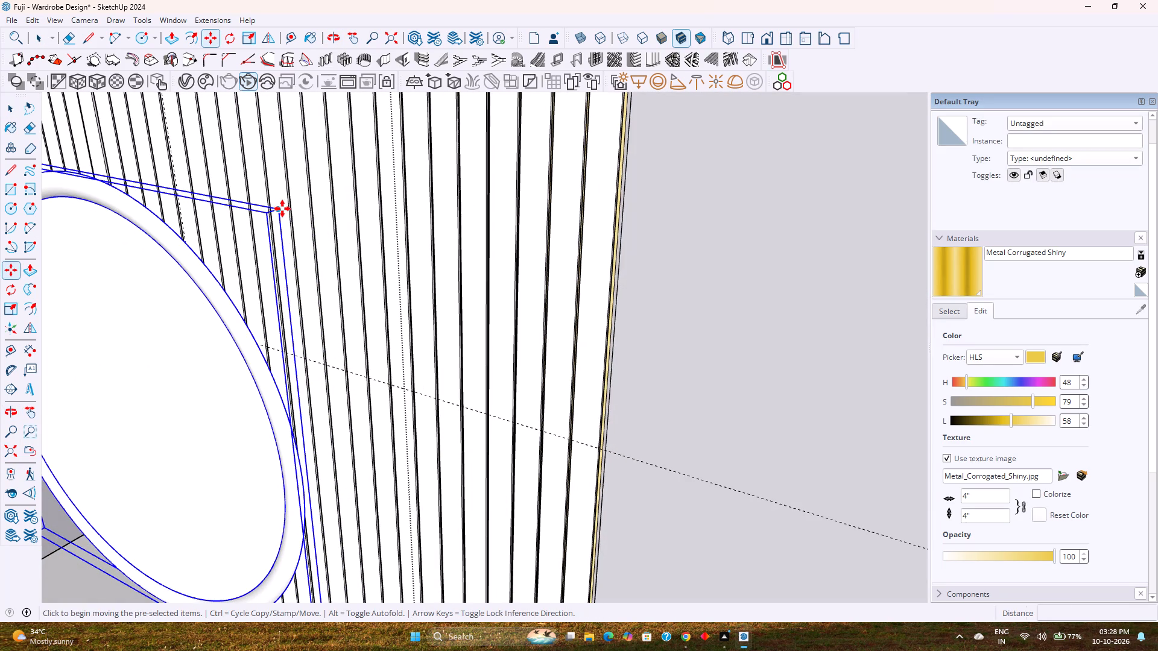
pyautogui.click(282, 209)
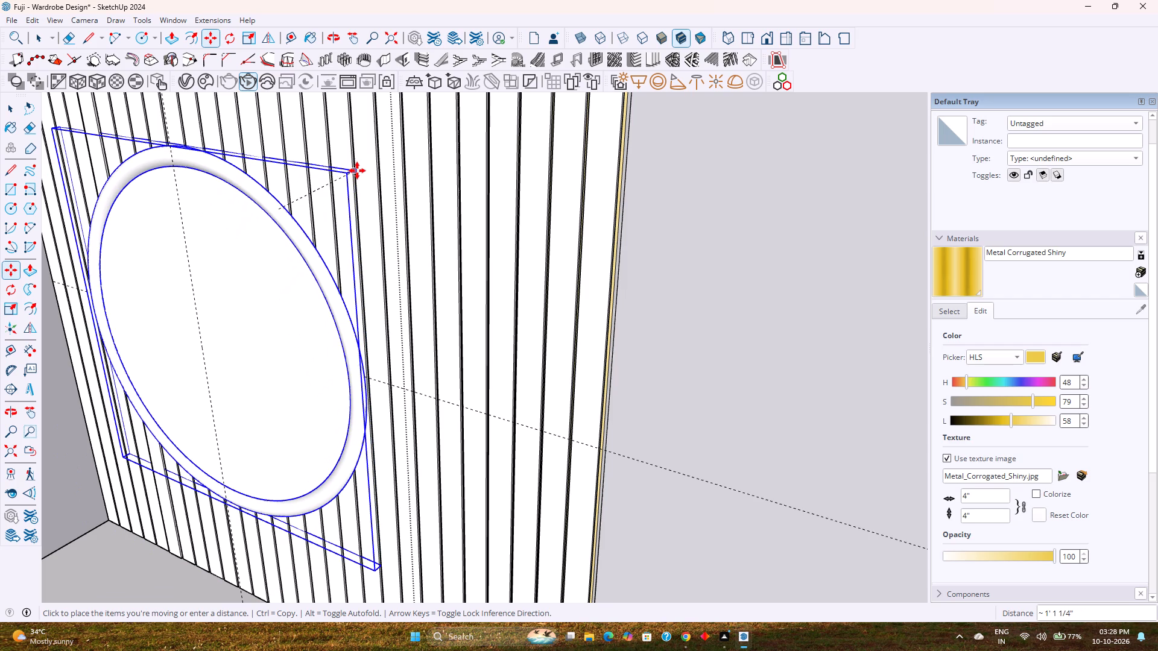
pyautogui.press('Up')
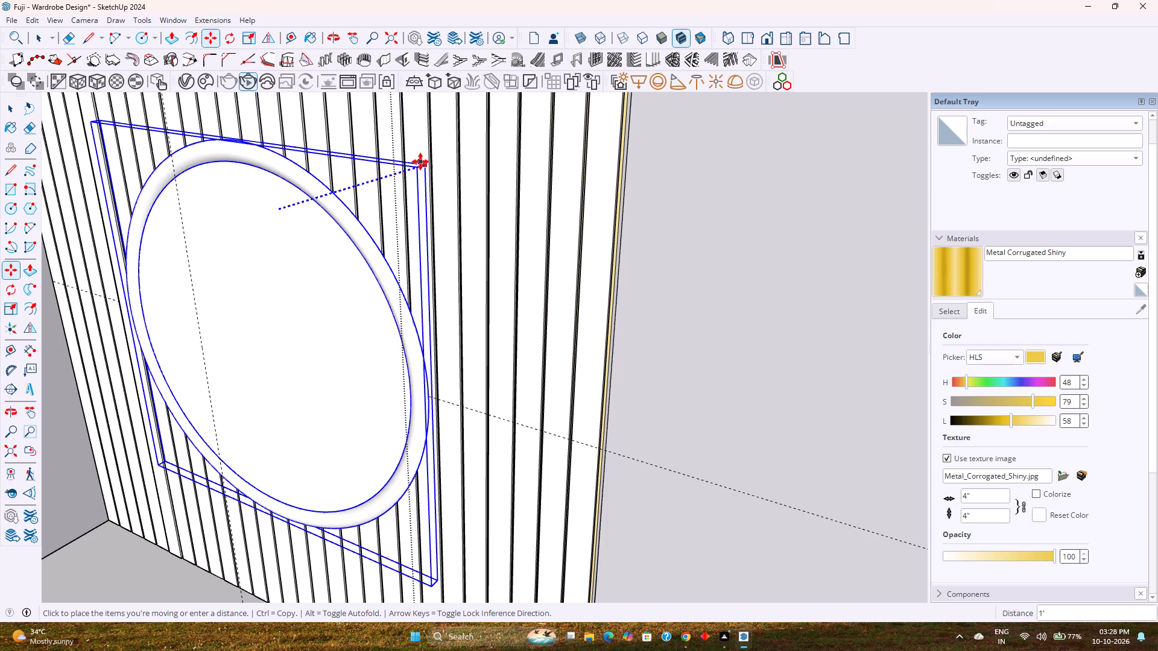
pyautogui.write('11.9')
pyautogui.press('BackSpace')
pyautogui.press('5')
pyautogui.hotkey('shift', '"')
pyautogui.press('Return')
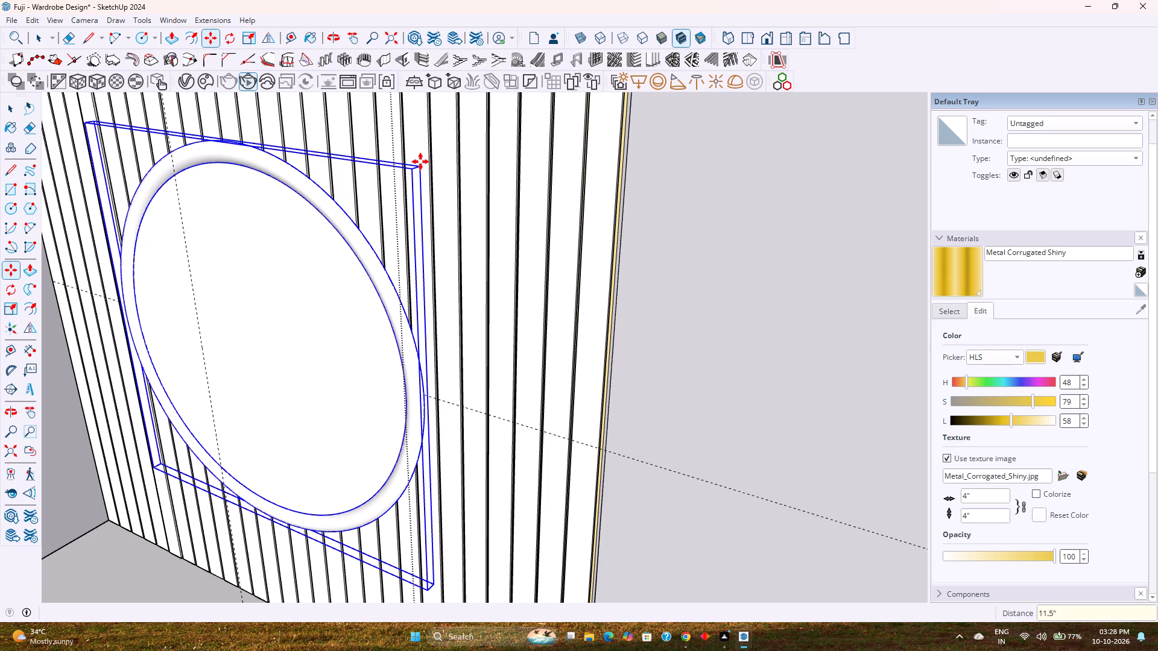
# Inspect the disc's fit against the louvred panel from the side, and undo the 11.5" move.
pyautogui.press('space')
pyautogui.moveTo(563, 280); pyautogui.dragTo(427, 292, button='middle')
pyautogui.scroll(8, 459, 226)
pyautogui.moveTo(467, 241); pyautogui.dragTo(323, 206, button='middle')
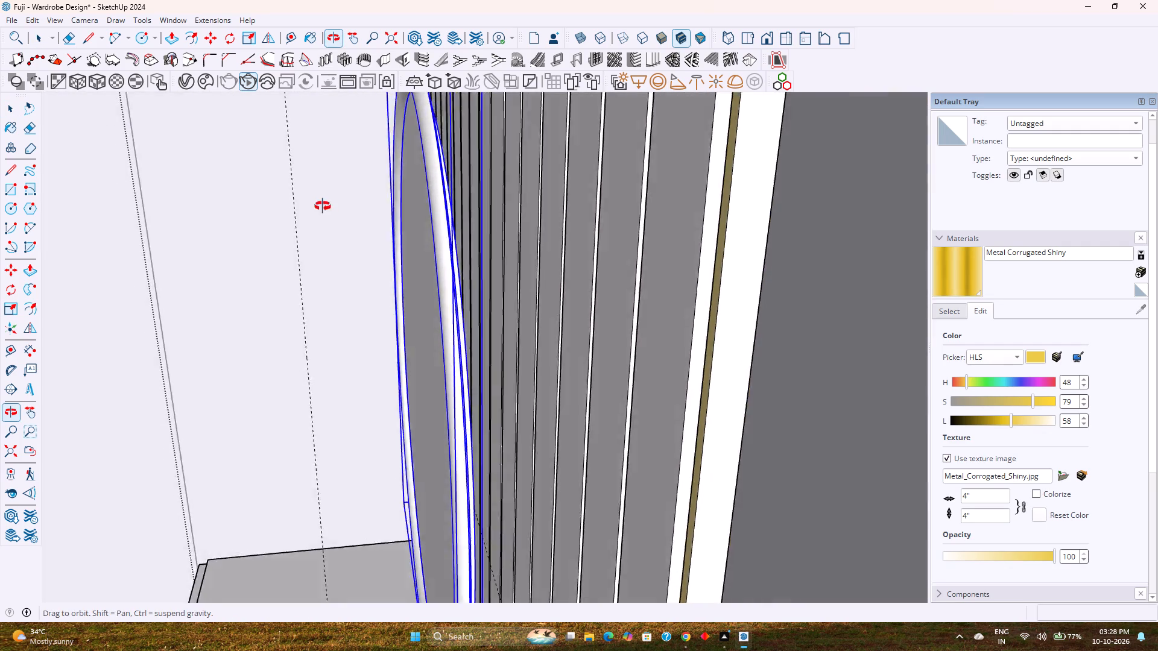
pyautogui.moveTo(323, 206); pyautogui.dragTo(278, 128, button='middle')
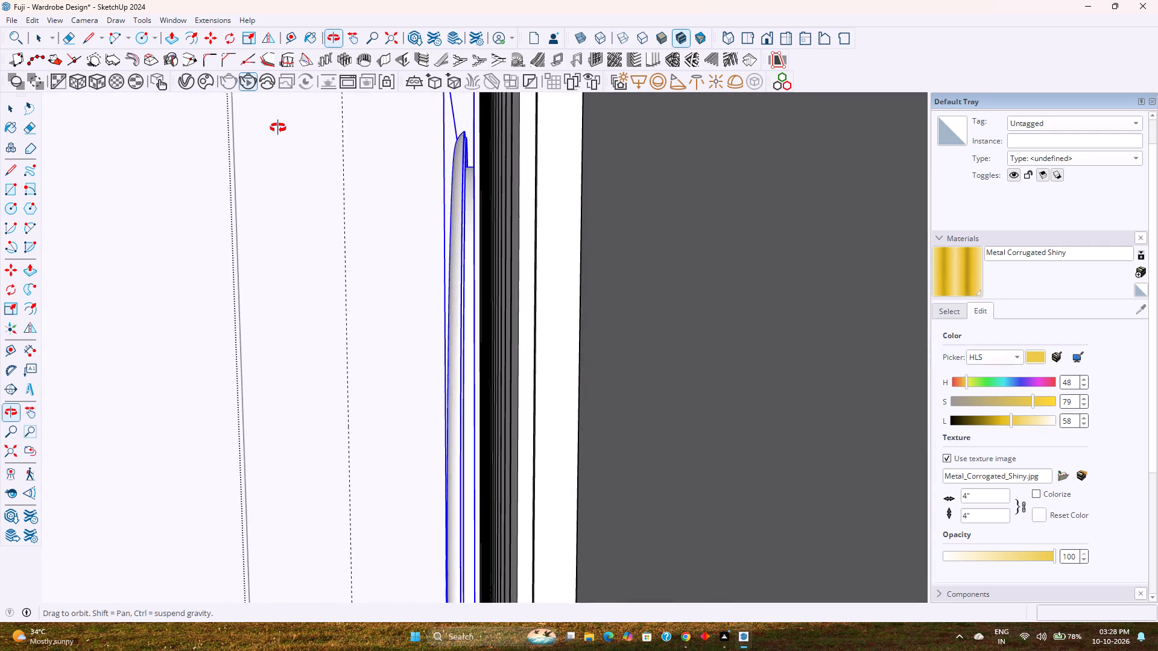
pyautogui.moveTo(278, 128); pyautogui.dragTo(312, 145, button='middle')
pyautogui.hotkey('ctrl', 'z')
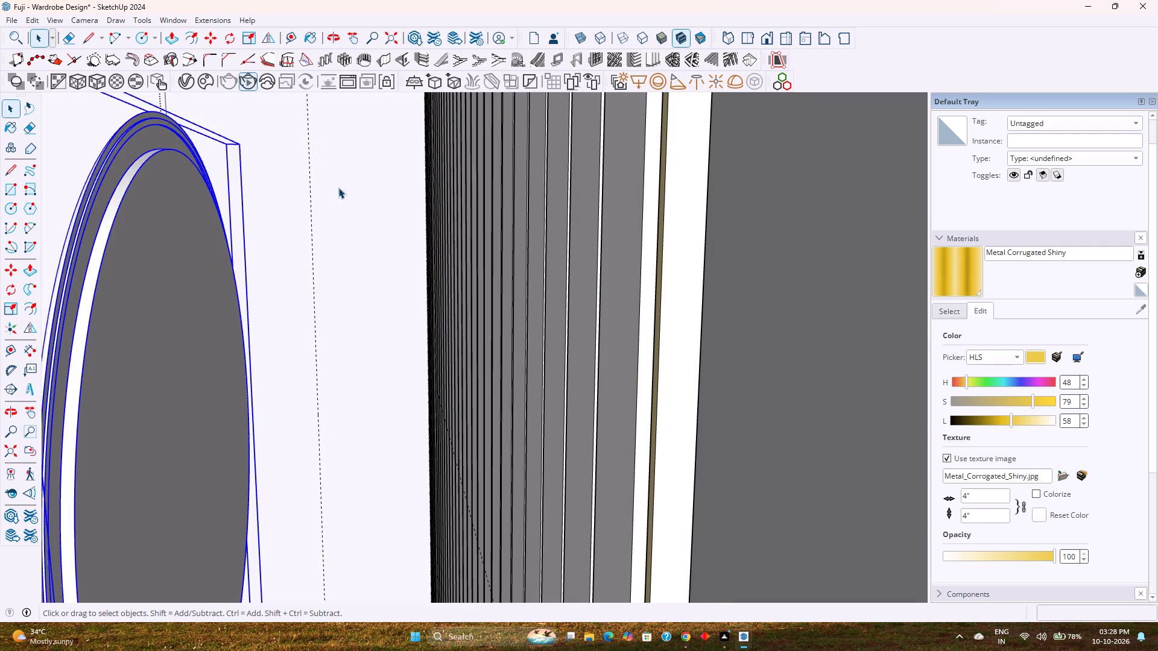
# Move the framed disc 1' along the blue axis toward the louvred panel.
pyautogui.scroll(-2, 354, 225)
pyautogui.moveTo(354, 225); pyautogui.dragTo(388, 265, button='middle')
pyautogui.press('m')
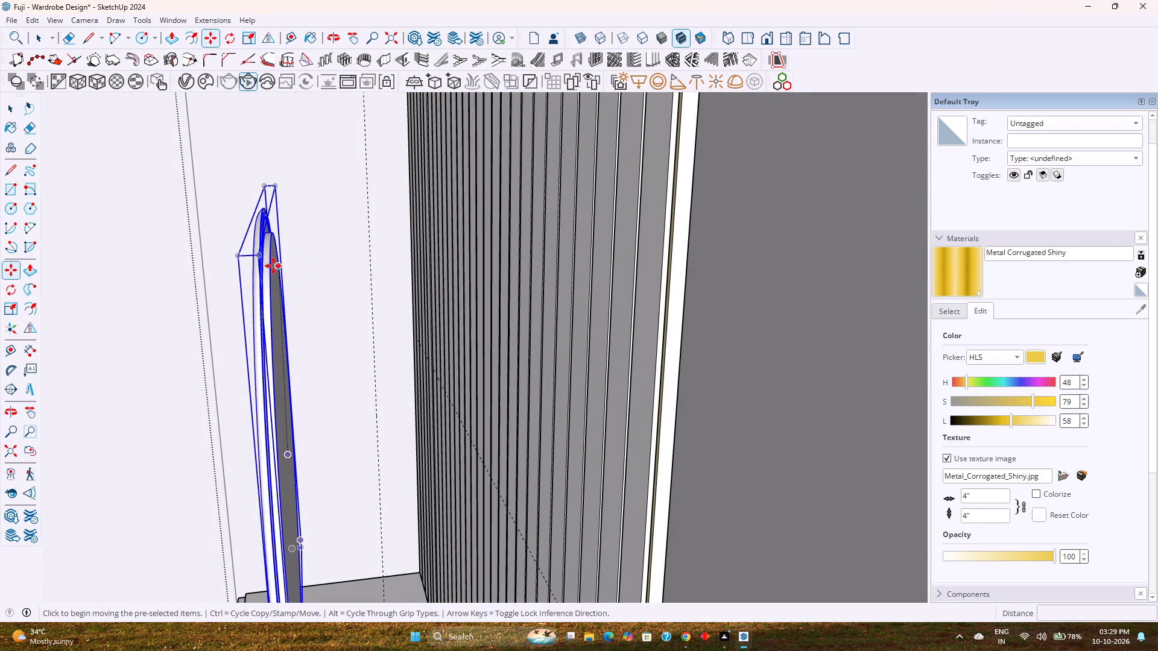
pyautogui.click(258, 256)
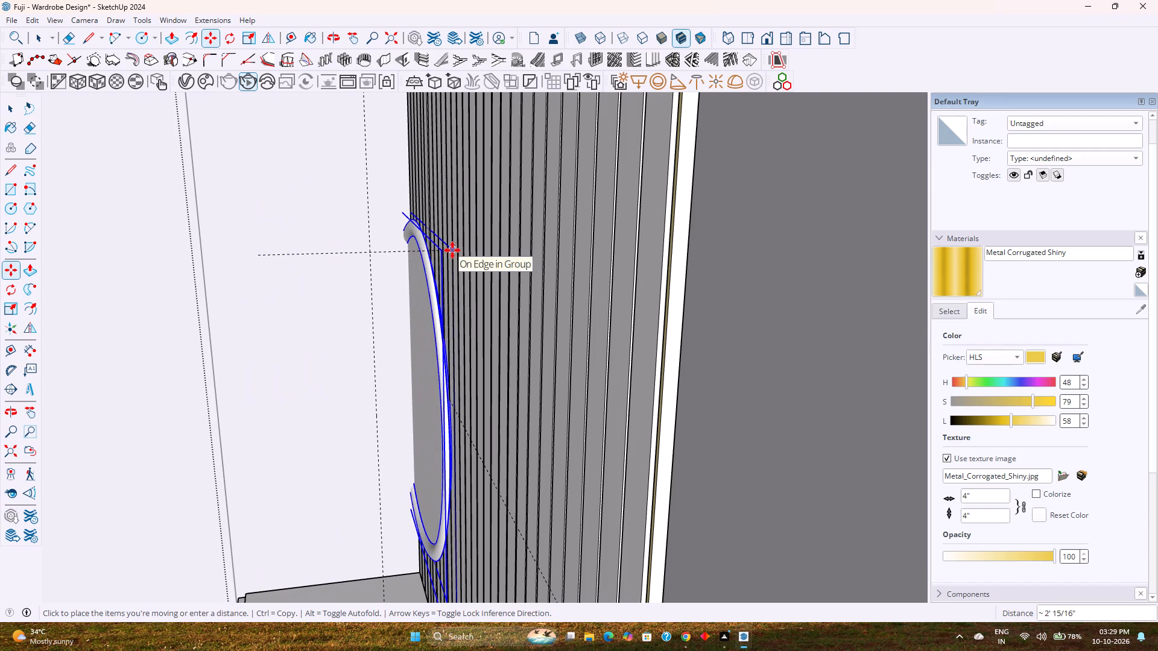
pyautogui.press('Up')
pyautogui.press('1')
pyautogui.press("'")
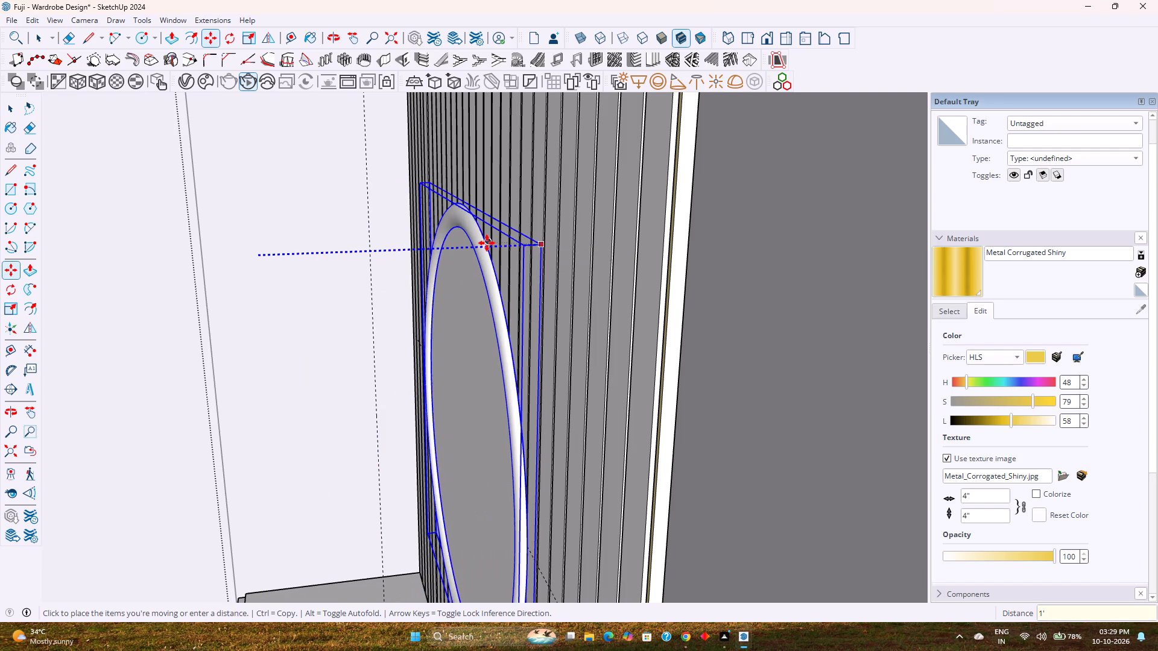
pyautogui.press('Return')
pyautogui.press('space')
pyautogui.moveTo(562, 281); pyautogui.dragTo(541, 286, button='middle')
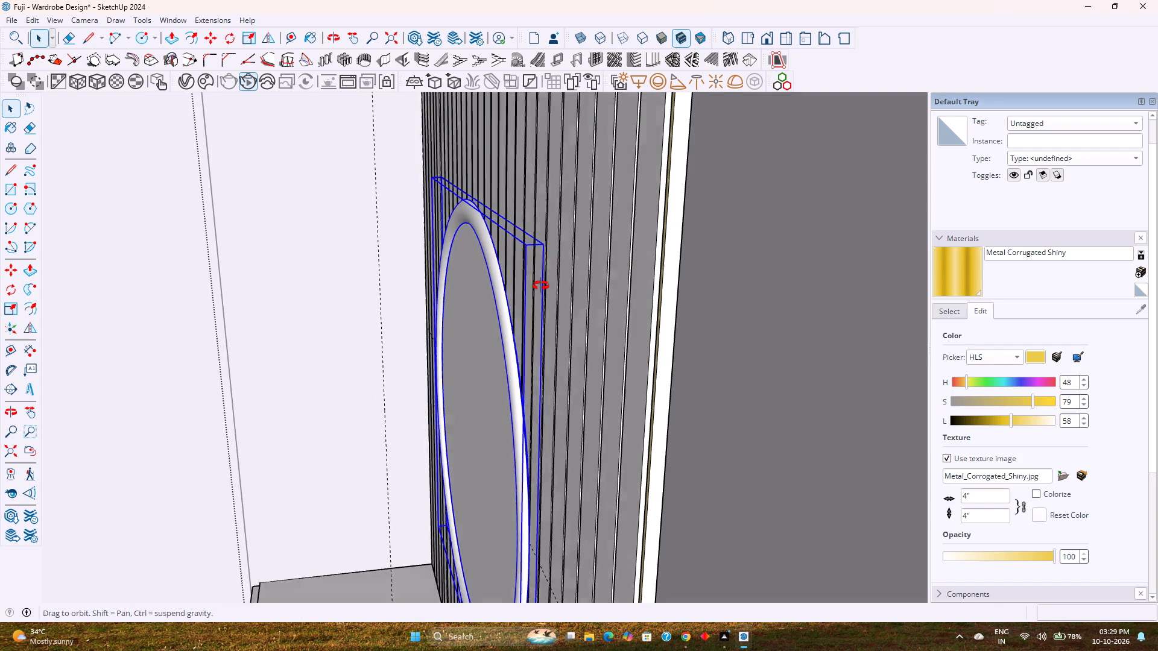
pyautogui.moveTo(541, 286); pyautogui.dragTo(628, 269, button='middle')
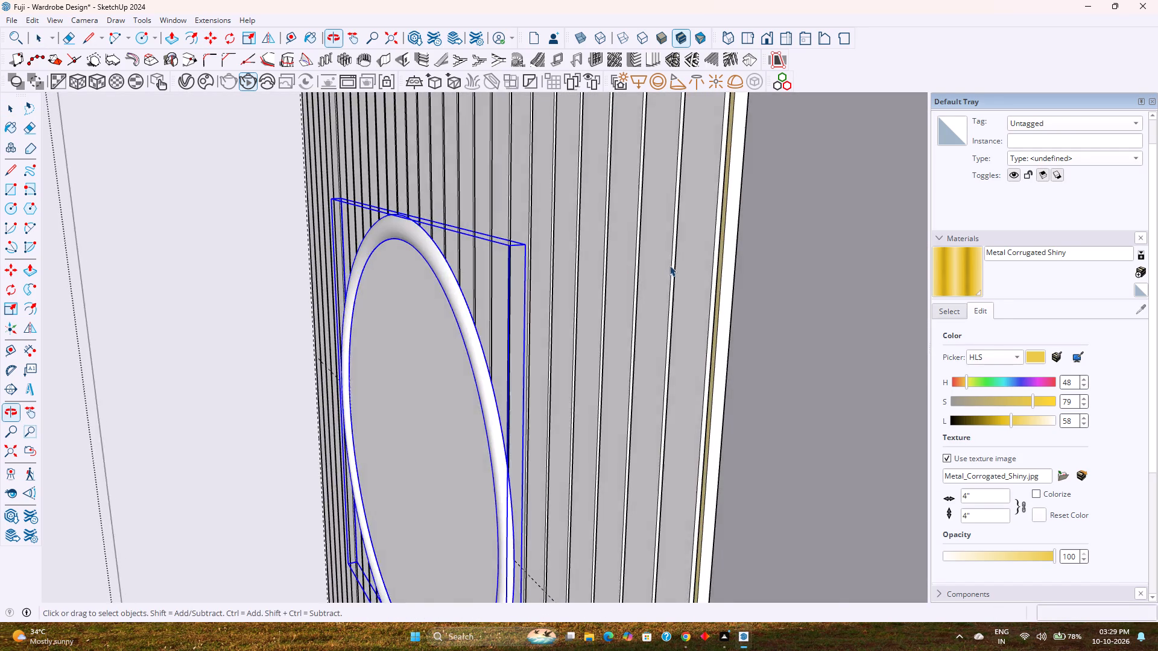
# Open the disc's group and paint its front face inside the ring frame with Mirror 02 from Glass and Mirrors.
pyautogui.scroll(-8, 669, 265)
pyautogui.press('Escape')
pyautogui.doubleClick(506, 315)
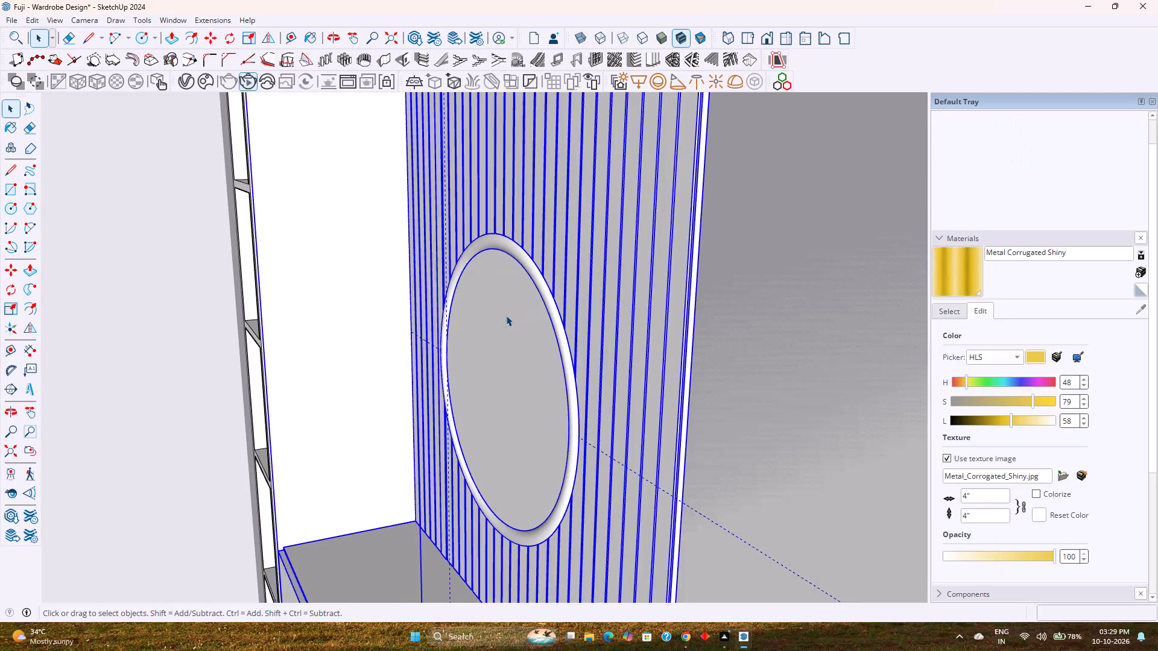
pyautogui.click(507, 324)
pyautogui.doubleClick(507, 324)
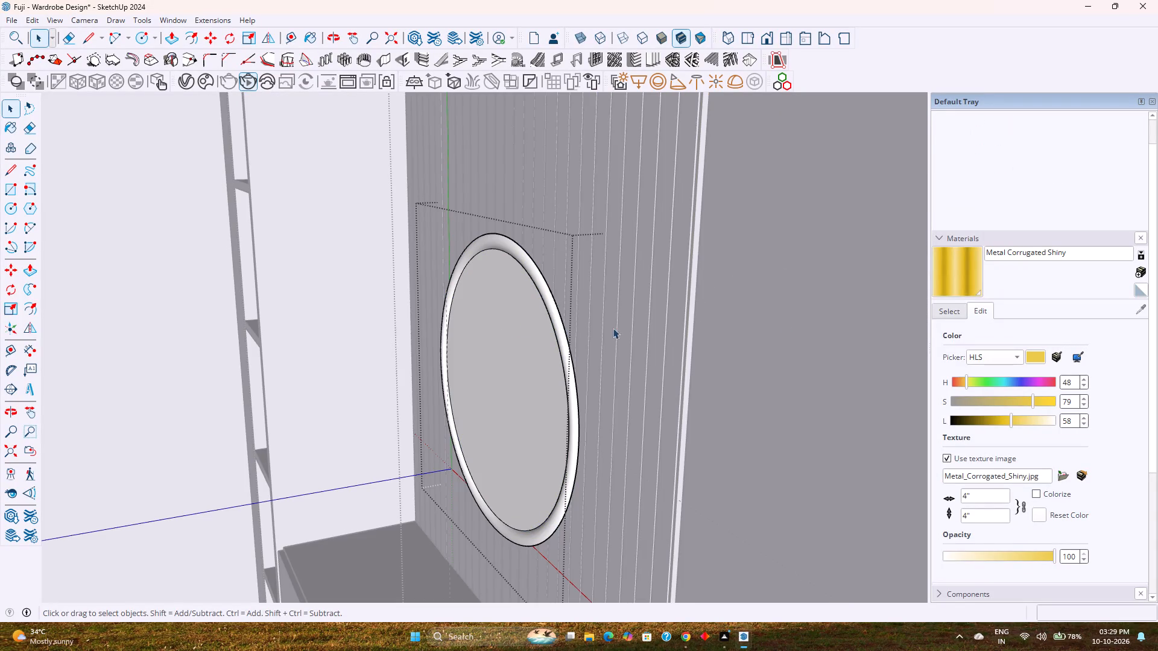
pyautogui.click(952, 319)
pyautogui.click(992, 331)
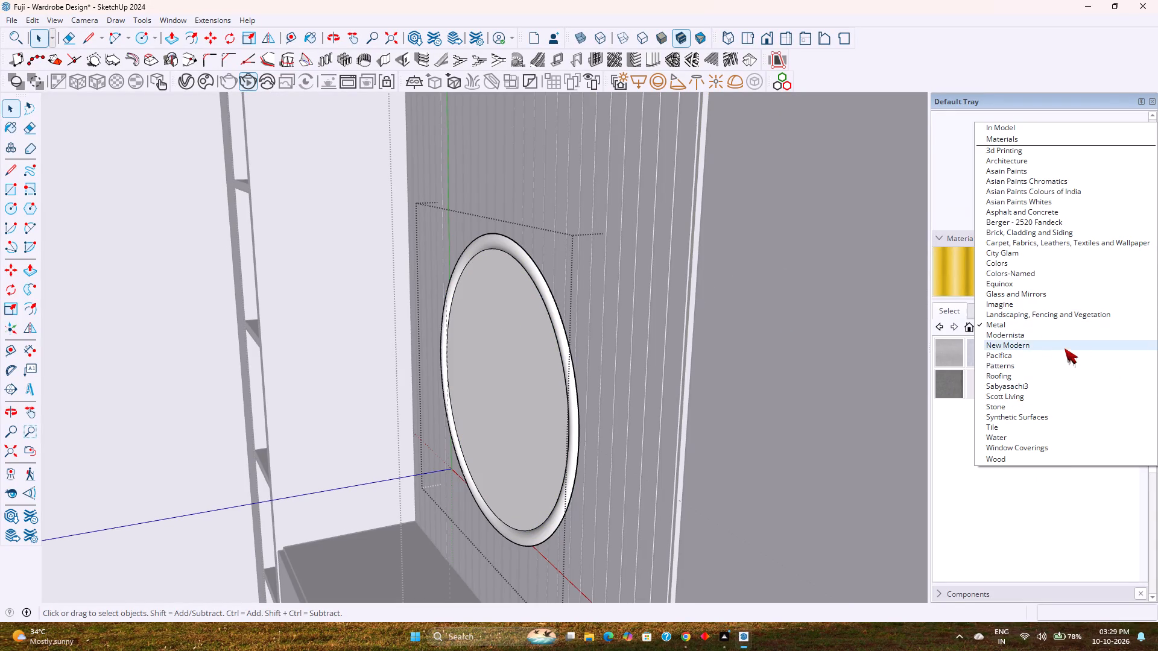
pyautogui.click(996, 293)
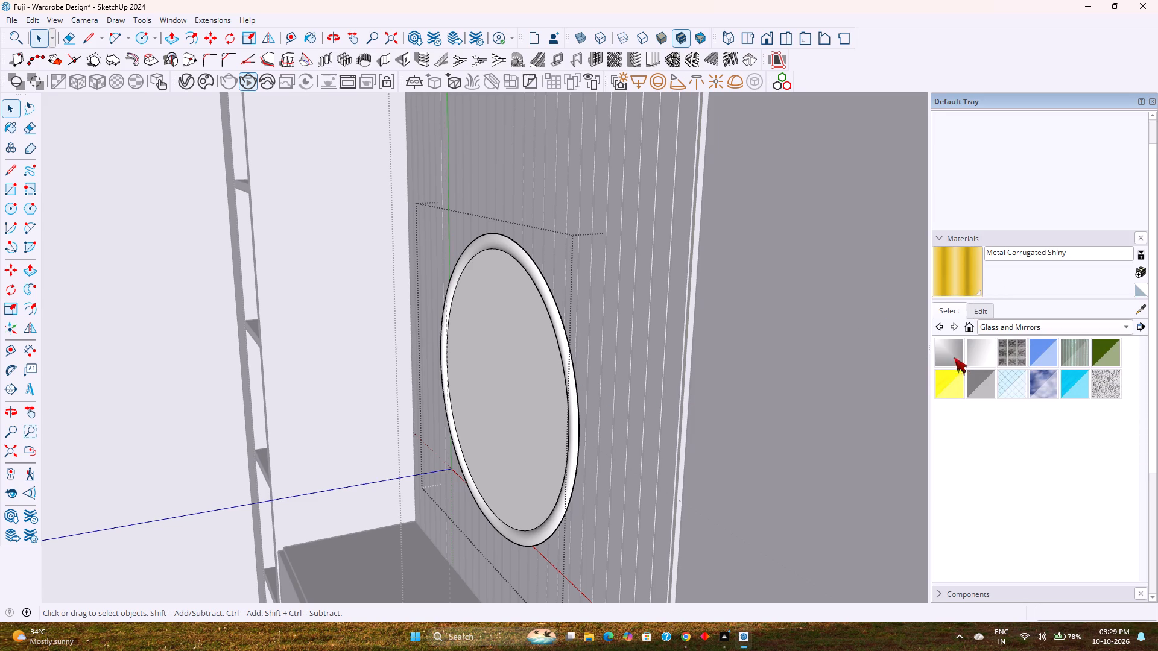
pyautogui.click(522, 360)
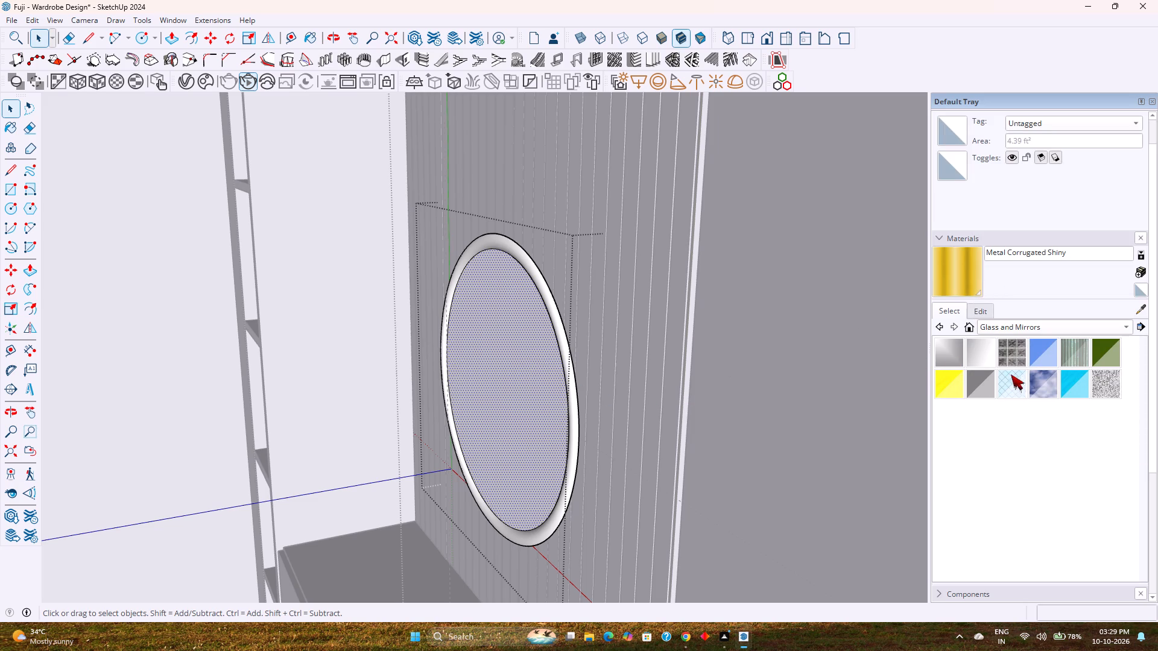
pyautogui.click(946, 354)
pyautogui.click(979, 351)
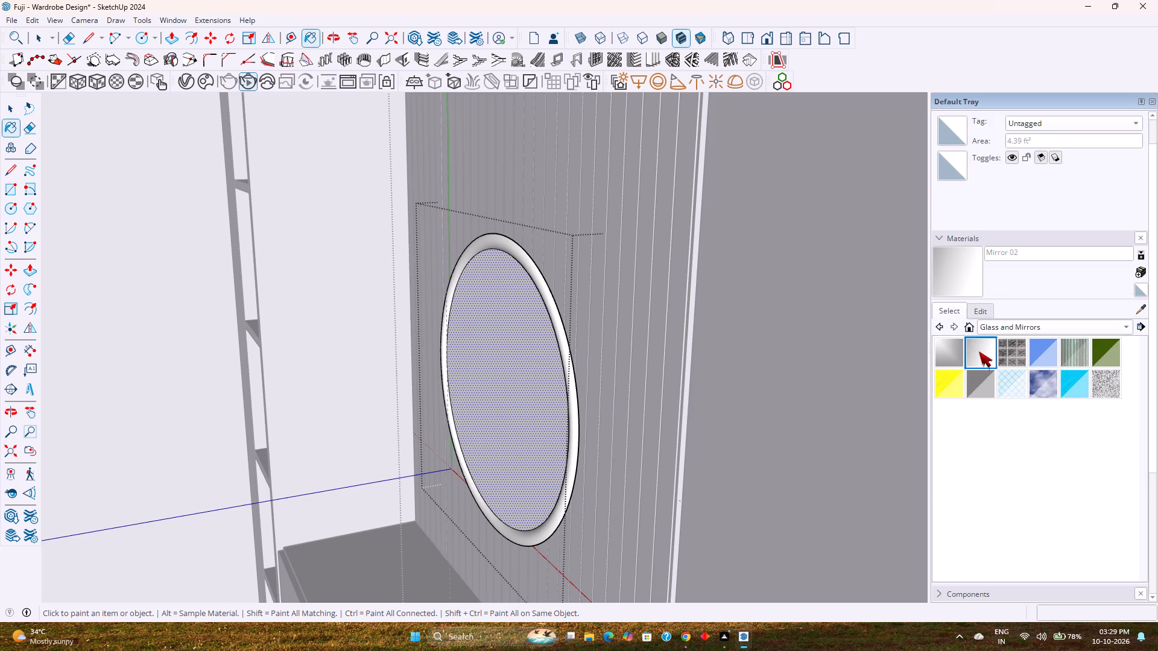
pyautogui.click(540, 397)
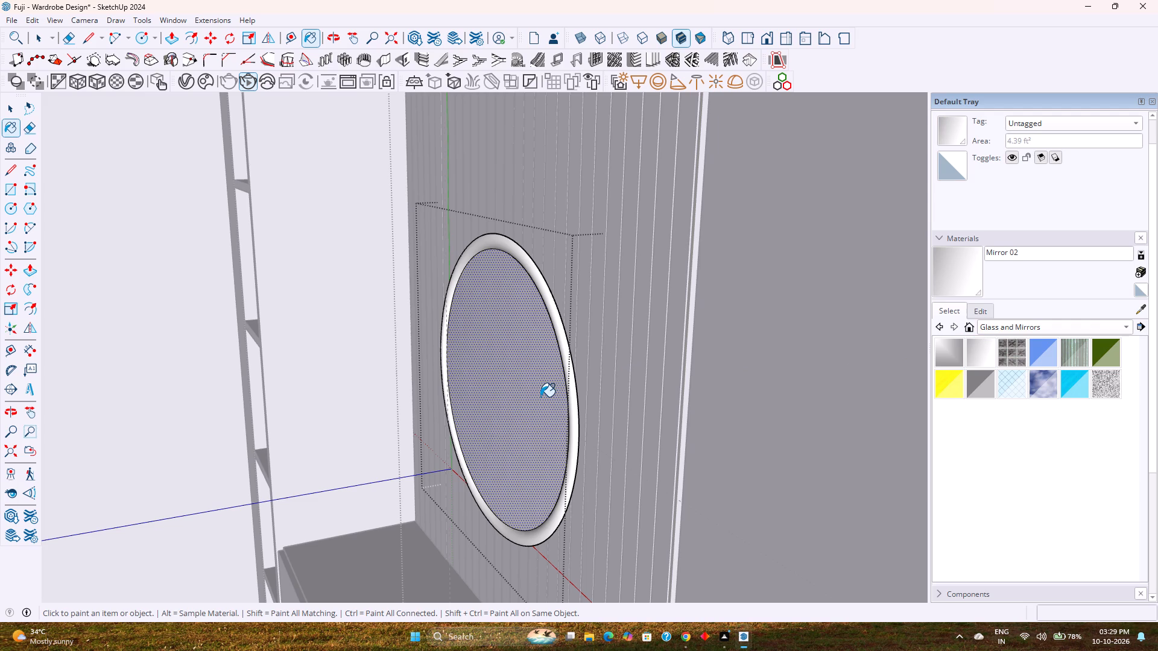
pyautogui.press('space')
pyautogui.scroll(-3, 466, 458)
pyautogui.moveTo(466, 458); pyautogui.dragTo(572, 420, button='middle')
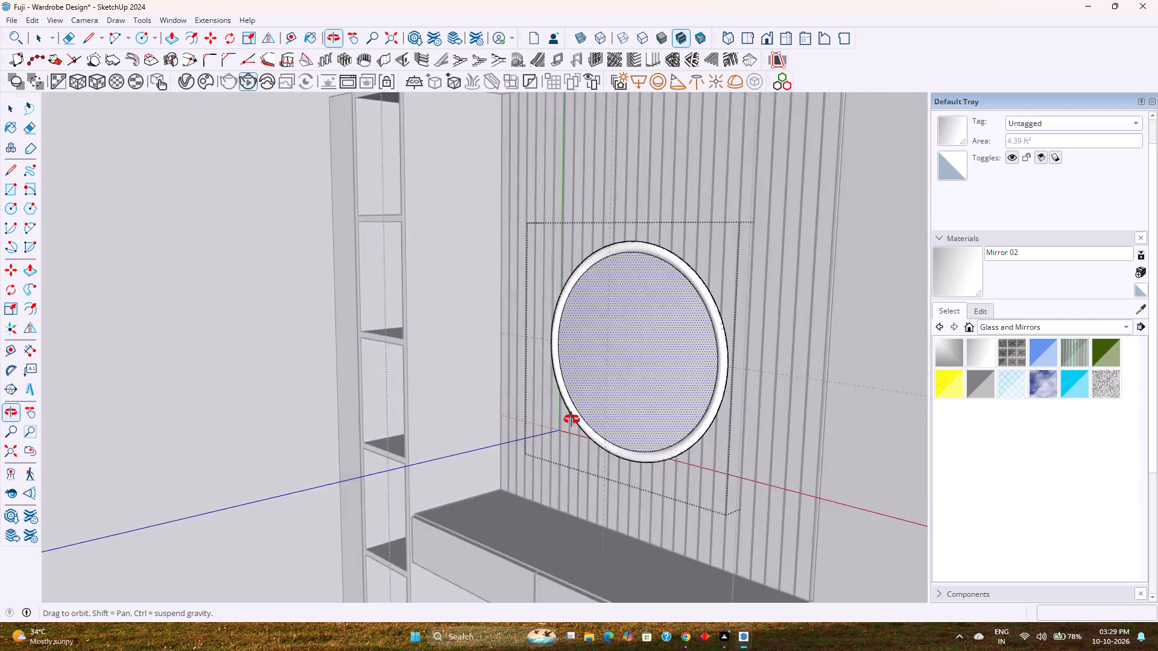
# Tint the disc's Mirror 02 material pale blue with hue 209 and saturation 19, and close the disc's group.
pyautogui.moveTo(572, 420); pyautogui.dragTo(648, 480, button='middle')
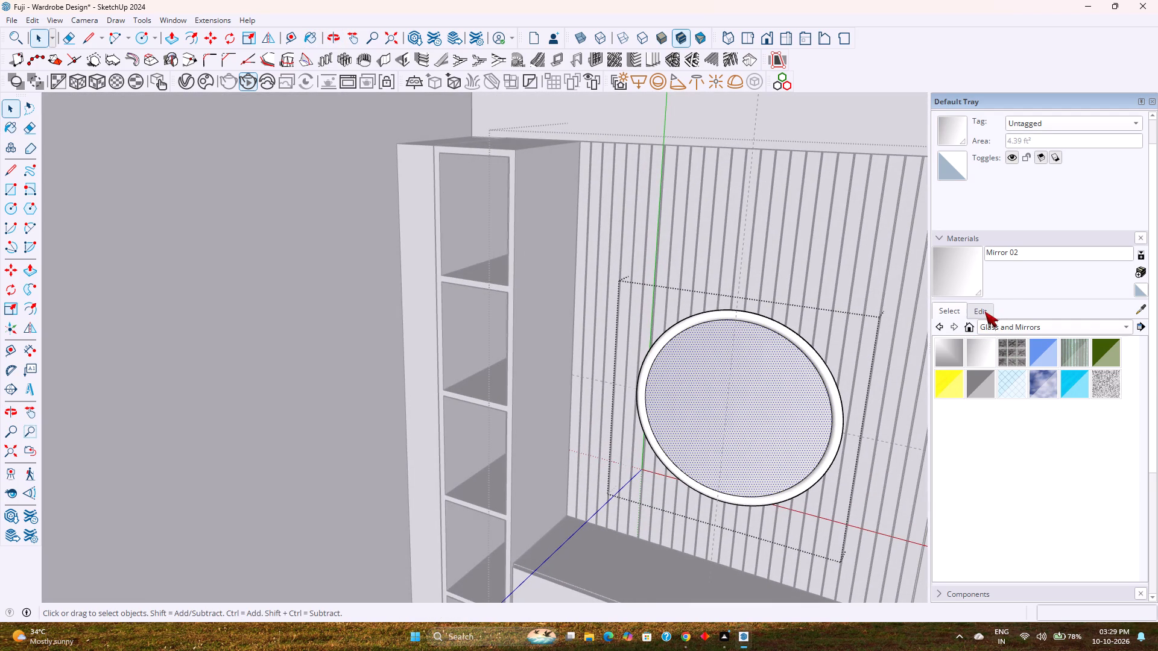
pyautogui.click(985, 312)
pyautogui.moveTo(959, 383); pyautogui.dragTo(1018, 383)
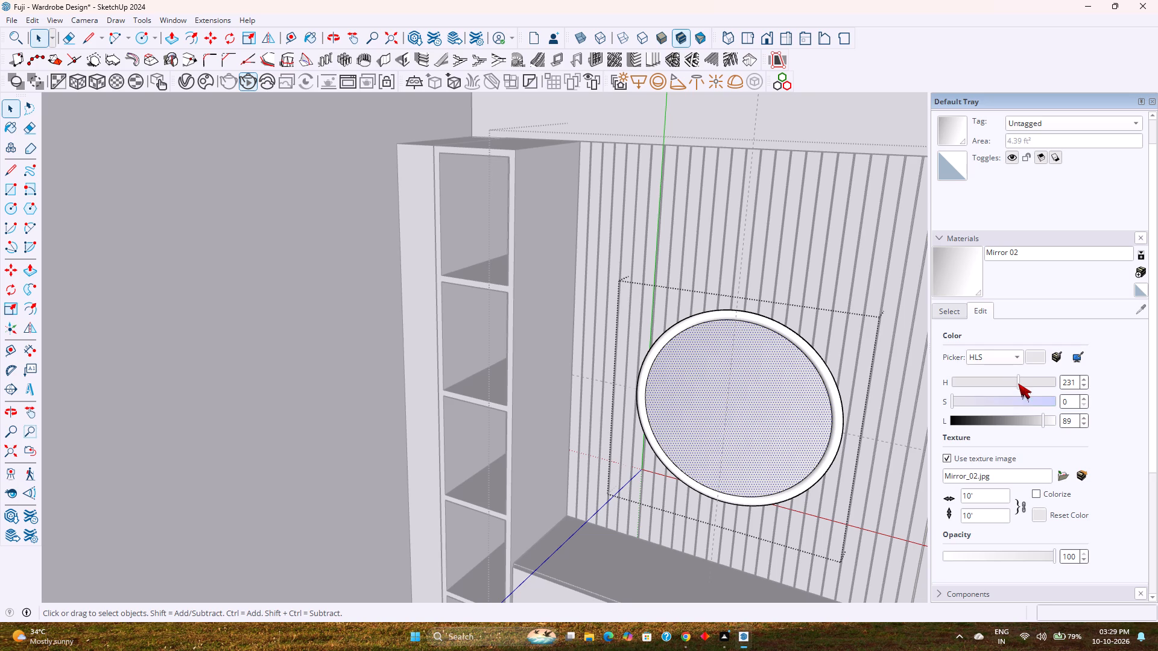
pyautogui.moveTo(1018, 383); pyautogui.dragTo(1012, 385)
pyautogui.click(966, 401)
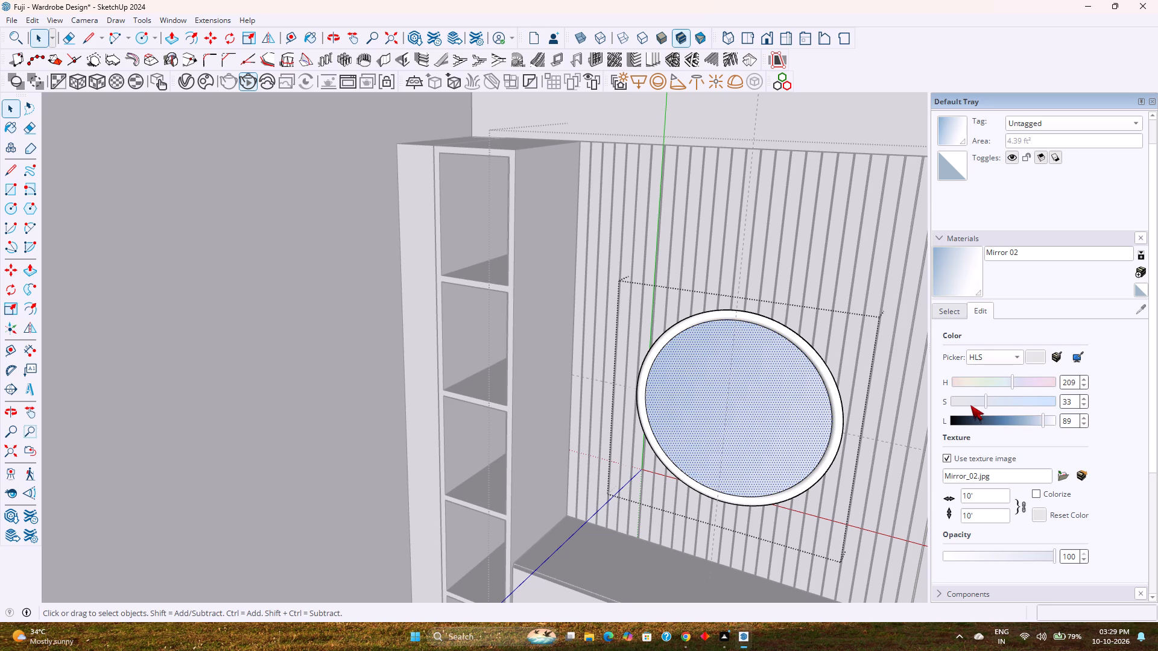
pyautogui.moveTo(879, 463); pyautogui.dragTo(747, 401, button='middle')
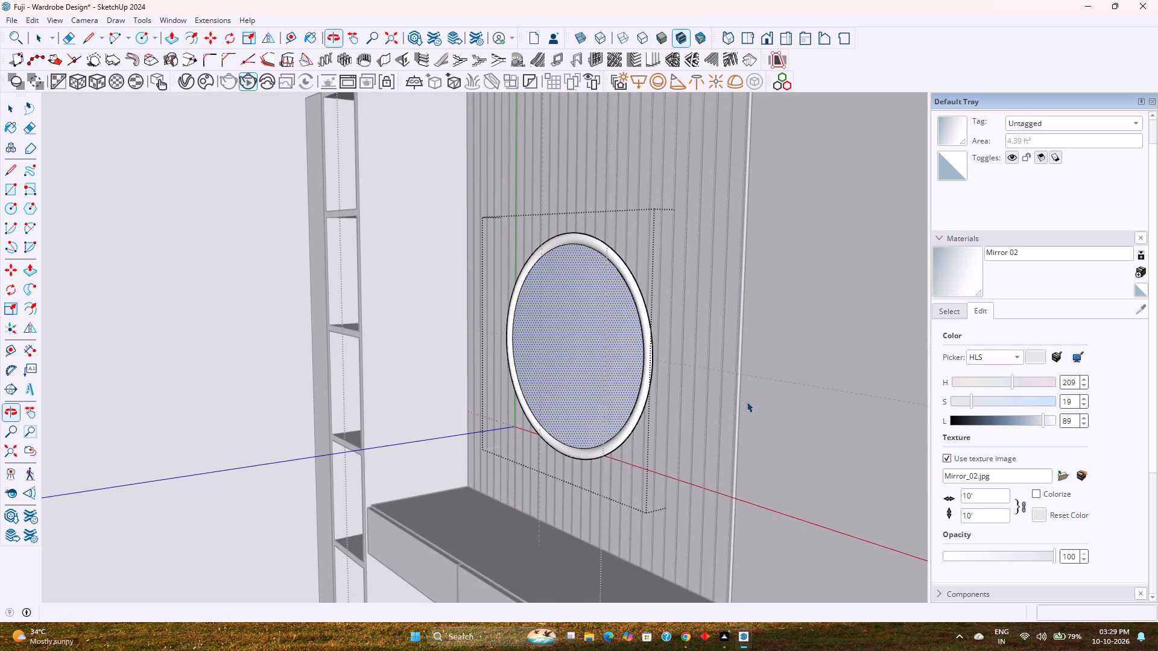
pyautogui.press('space')
pyautogui.press('Escape')
# Delete all the guide lines around the wardrobe and louvred panel.
pyautogui.scroll(-9, 656, 404)
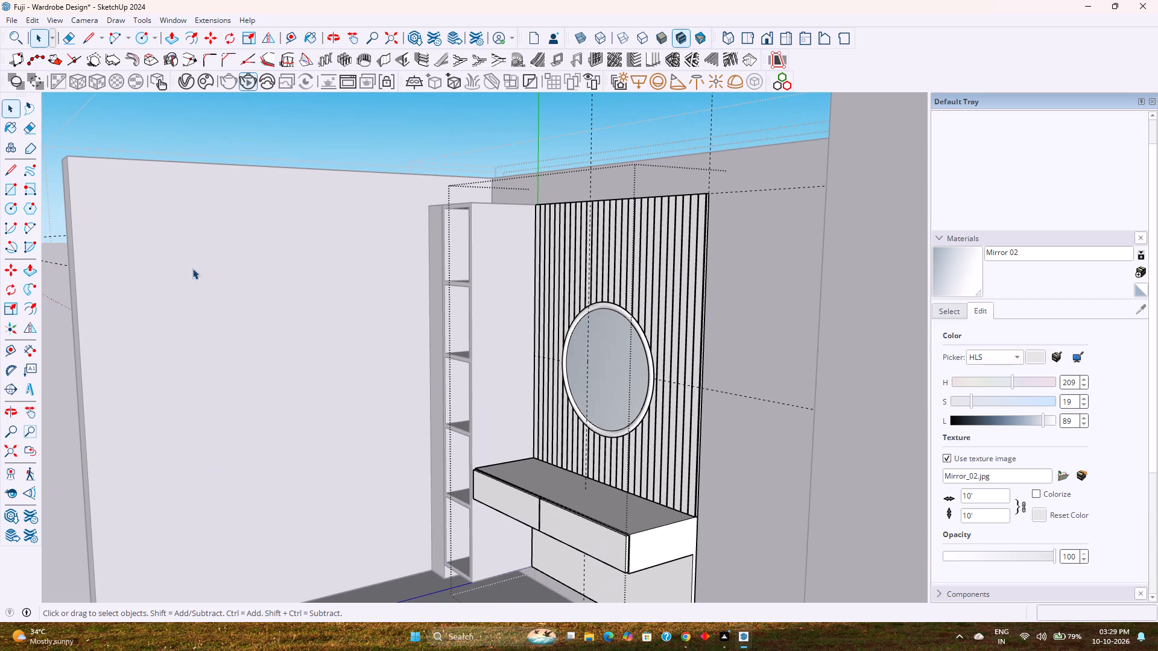
pyautogui.click(31, 20)
pyautogui.click(85, 140)
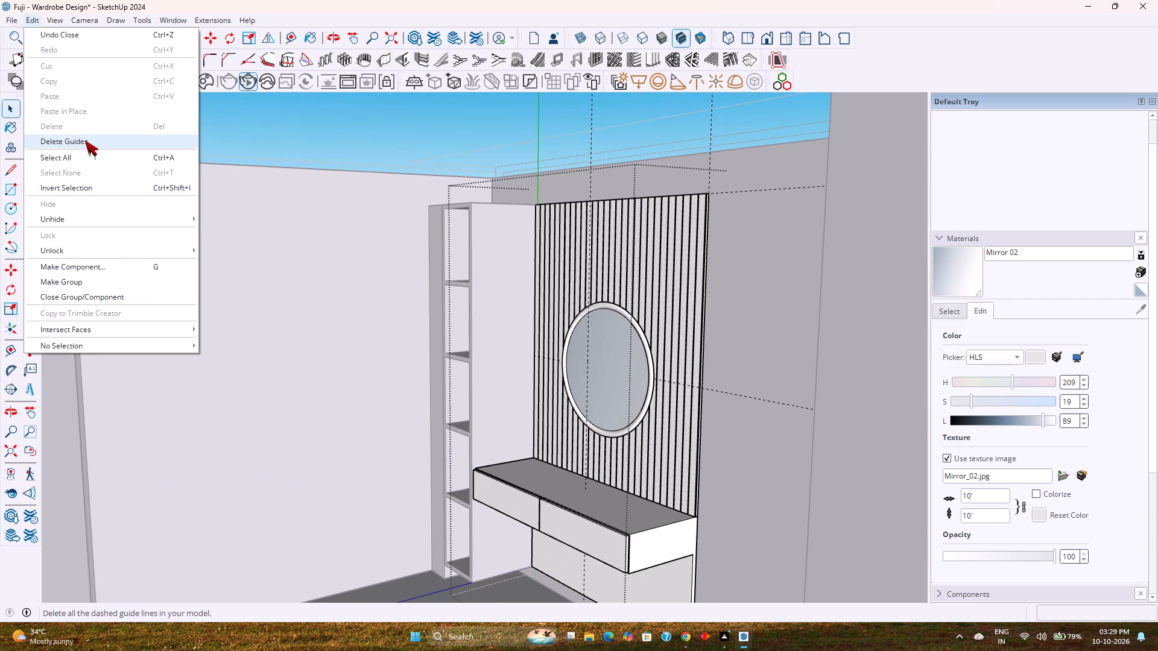
# Examine the tinted mirror against the louvred panel from several angles, close the open wardrobe group, and review the whole wall.
pyautogui.scroll(-2, 360, 280)
pyautogui.moveTo(360, 280); pyautogui.dragTo(635, 423, button='middle')
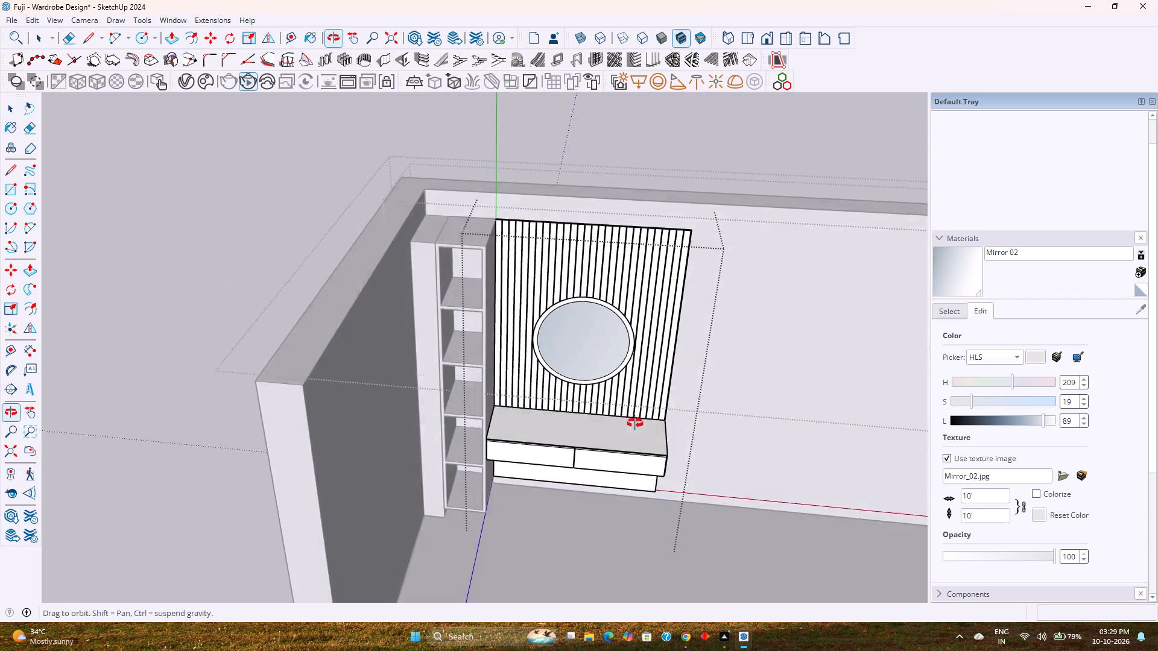
pyautogui.moveTo(635, 423); pyautogui.dragTo(577, 366, button='middle')
pyautogui.scroll(5, 593, 370)
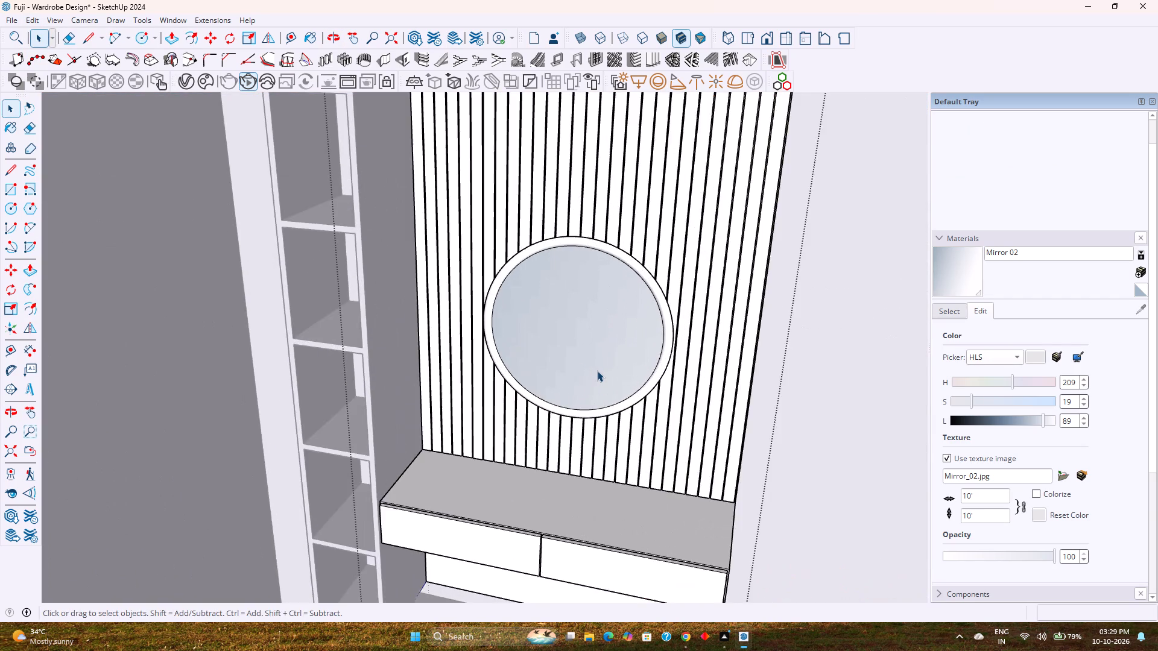
pyautogui.scroll(2, 597, 371)
pyautogui.moveTo(597, 371); pyautogui.dragTo(578, 425, button='middle')
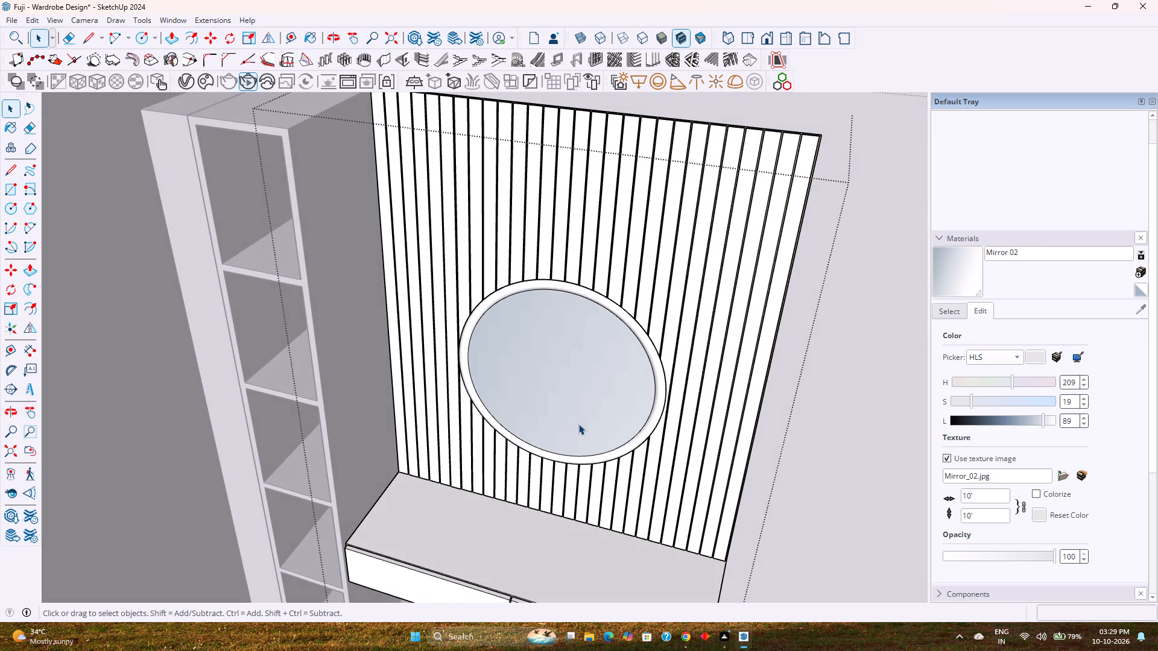
pyautogui.press('Escape')
pyautogui.press('Escape')
pyautogui.scroll(-4, 578, 424)
pyautogui.keyDown('shift'); pyautogui.moveTo(616, 415); pyautogui.dragTo(376, 426, button='middle'); pyautogui.keyUp('shift')
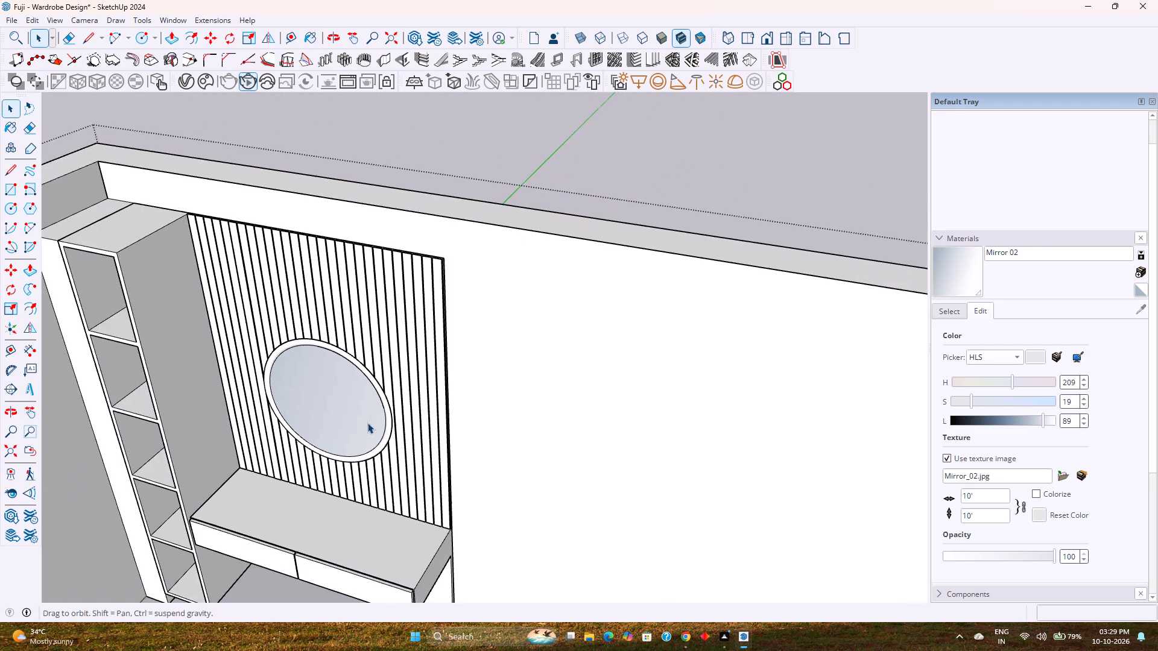
pyautogui.moveTo(365, 422); pyautogui.dragTo(487, 353, button='middle')
pyautogui.scroll(-4, 509, 353)
pyautogui.keyDown('shift'); pyautogui.moveTo(528, 375); pyautogui.dragTo(434, 412, button='middle'); pyautogui.keyUp('shift')
pyautogui.scroll(-1, 428, 366)
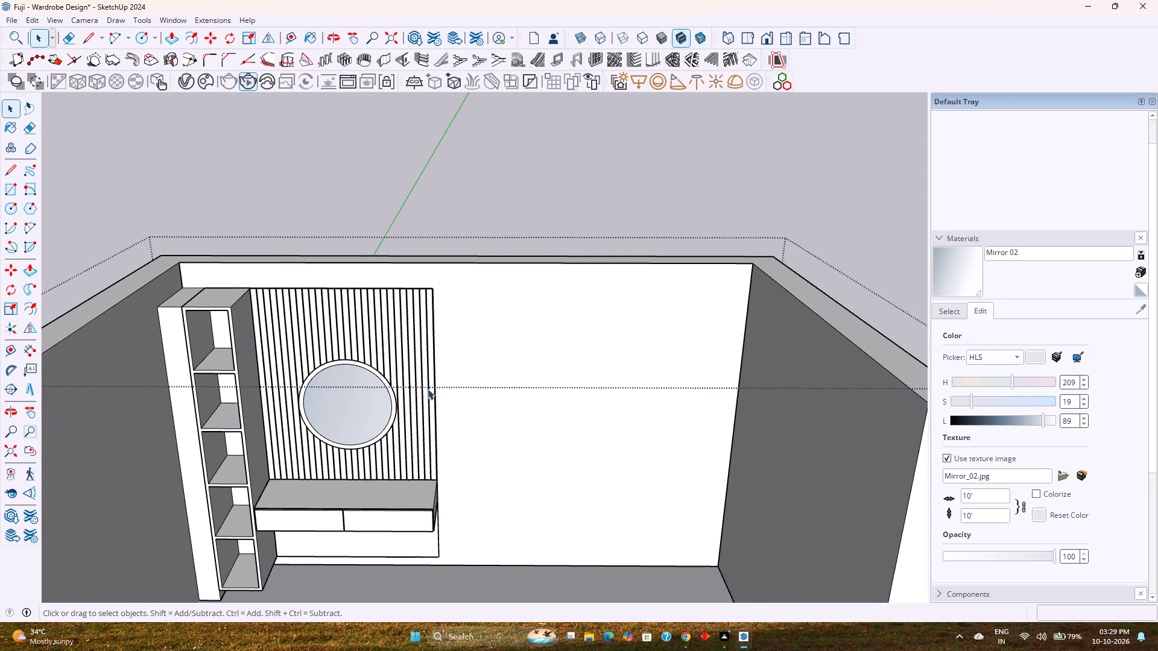
pyautogui.moveTo(432, 410); pyautogui.dragTo(441, 316, button='middle')
# Save the wardrobe model.
pyautogui.hotkey('ctrl', 's')
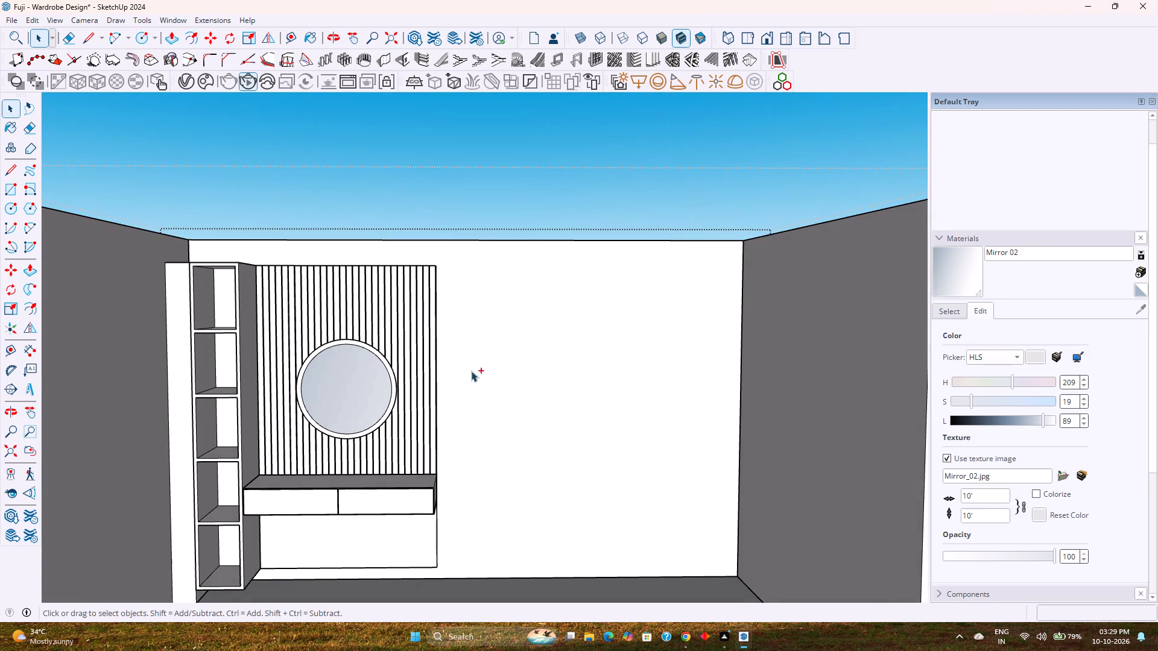
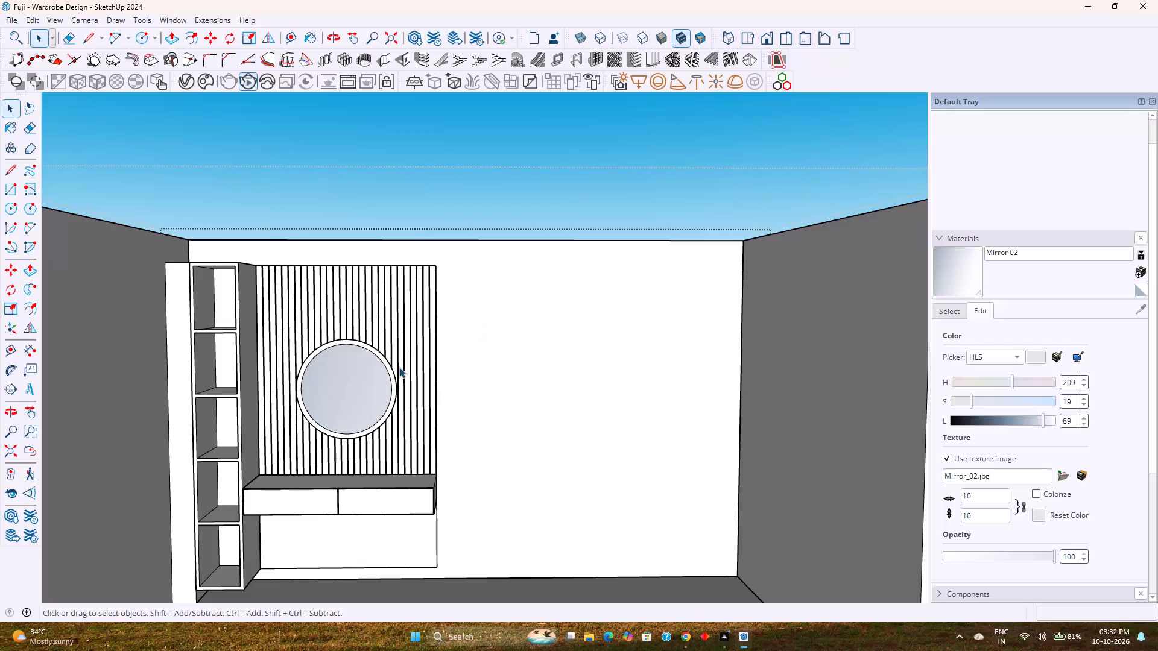
# Inside the room group, place a horizontal guide on the back wall 4" above the floor, level with the lower panel's bottom edge.
pyautogui.click(422, 370)
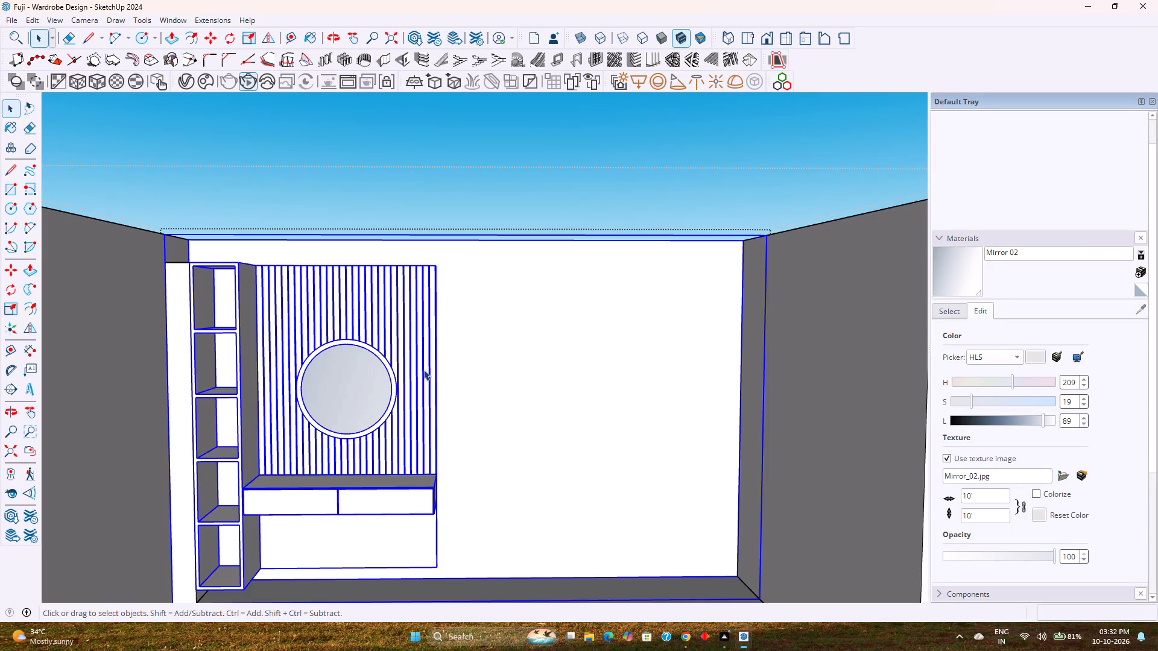
pyautogui.click(425, 370)
pyautogui.click(425, 370)
pyautogui.moveTo(453, 365); pyautogui.dragTo(406, 432, button='middle')
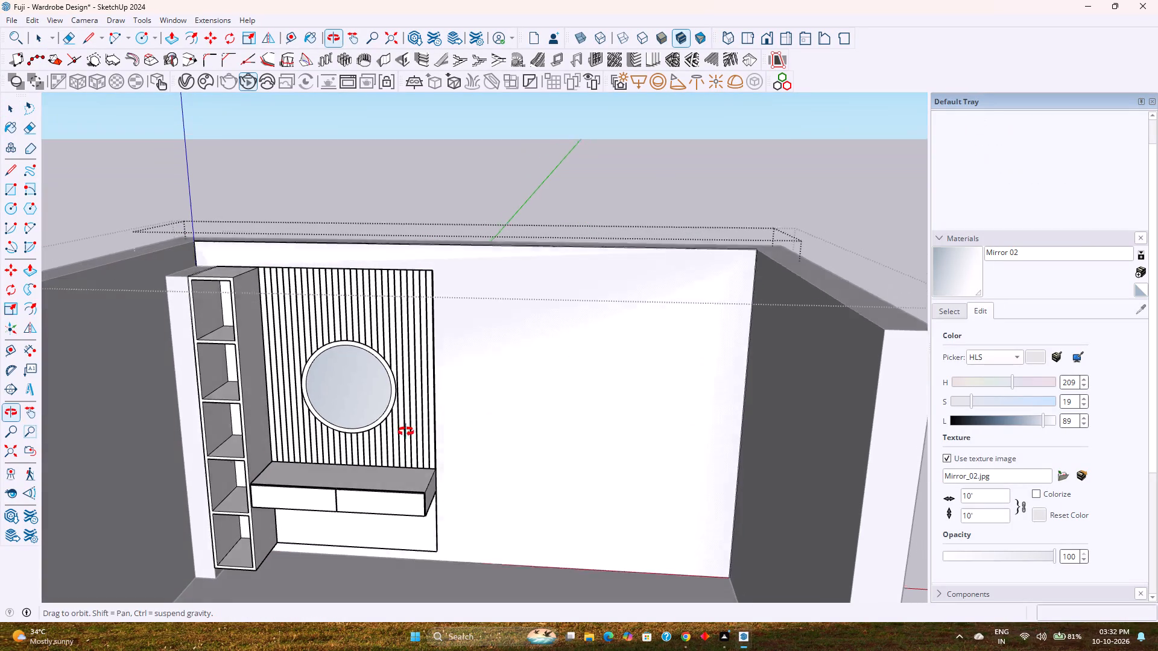
pyautogui.moveTo(406, 432); pyautogui.dragTo(406, 432, button='middle')
pyautogui.click(489, 392)
pyautogui.scroll(3, 504, 383)
pyautogui.moveTo(504, 383); pyautogui.dragTo(382, 368, button='middle')
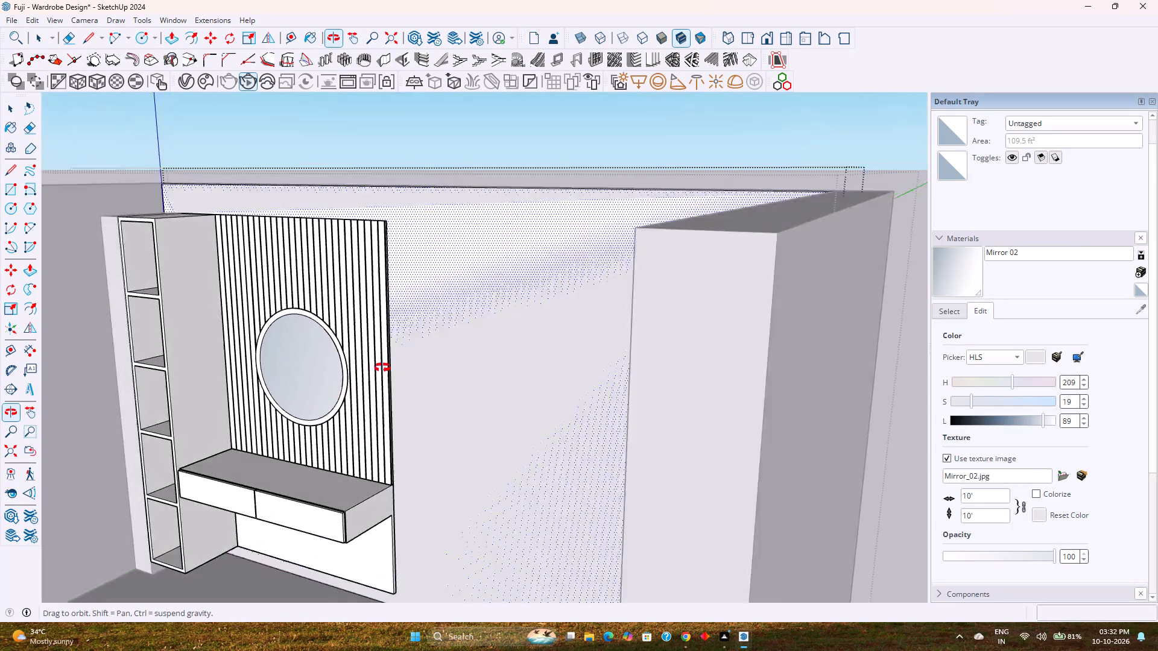
pyautogui.moveTo(382, 368); pyautogui.dragTo(442, 370, button='middle')
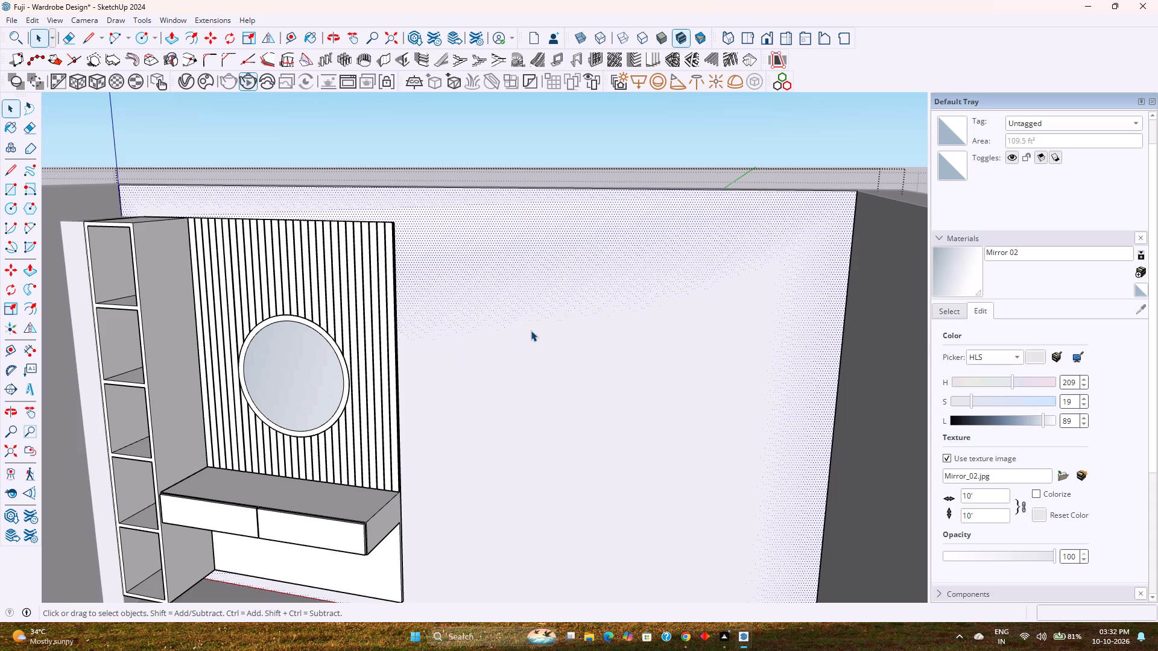
pyautogui.scroll(-2, 531, 330)
pyautogui.moveTo(531, 330); pyautogui.dragTo(605, 285, button='middle')
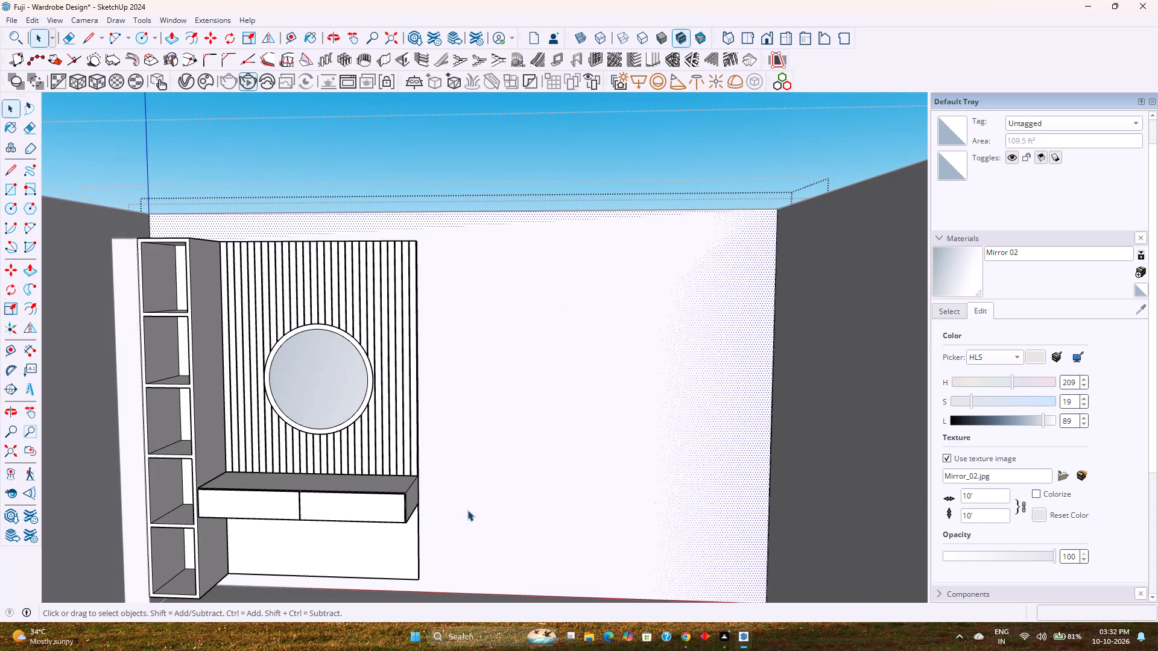
pyautogui.moveTo(467, 510); pyautogui.dragTo(469, 483, button='middle')
pyautogui.scroll(-2, 469, 482)
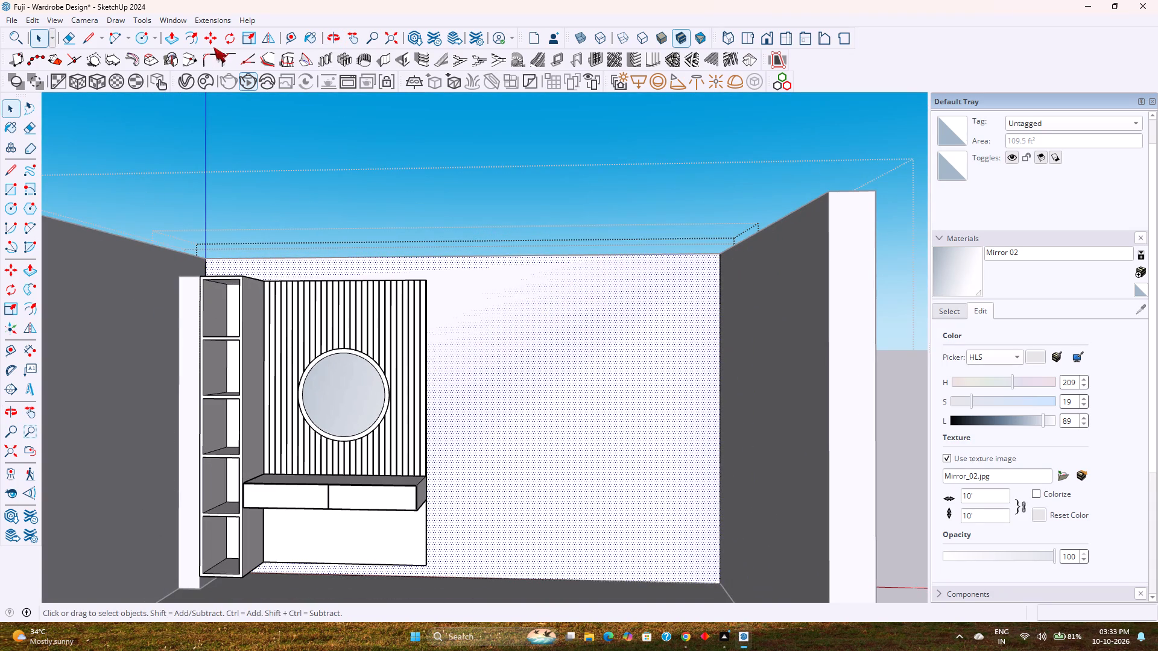
pyautogui.click(288, 40)
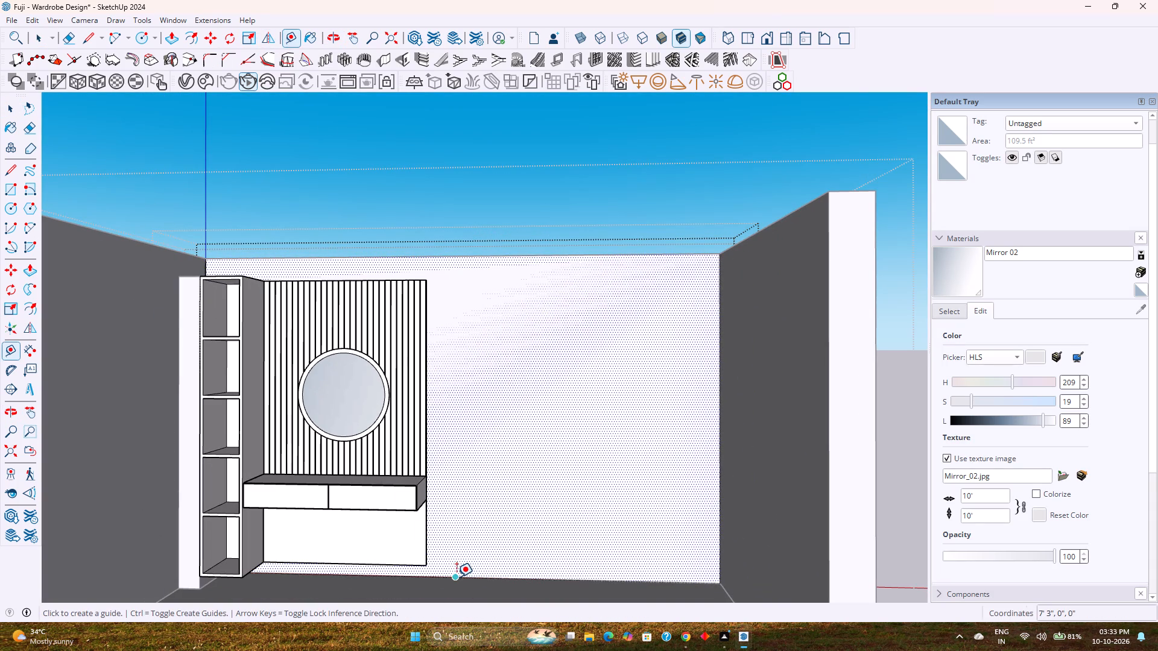
pyautogui.click(457, 577)
pyautogui.scroll(10, 435, 567)
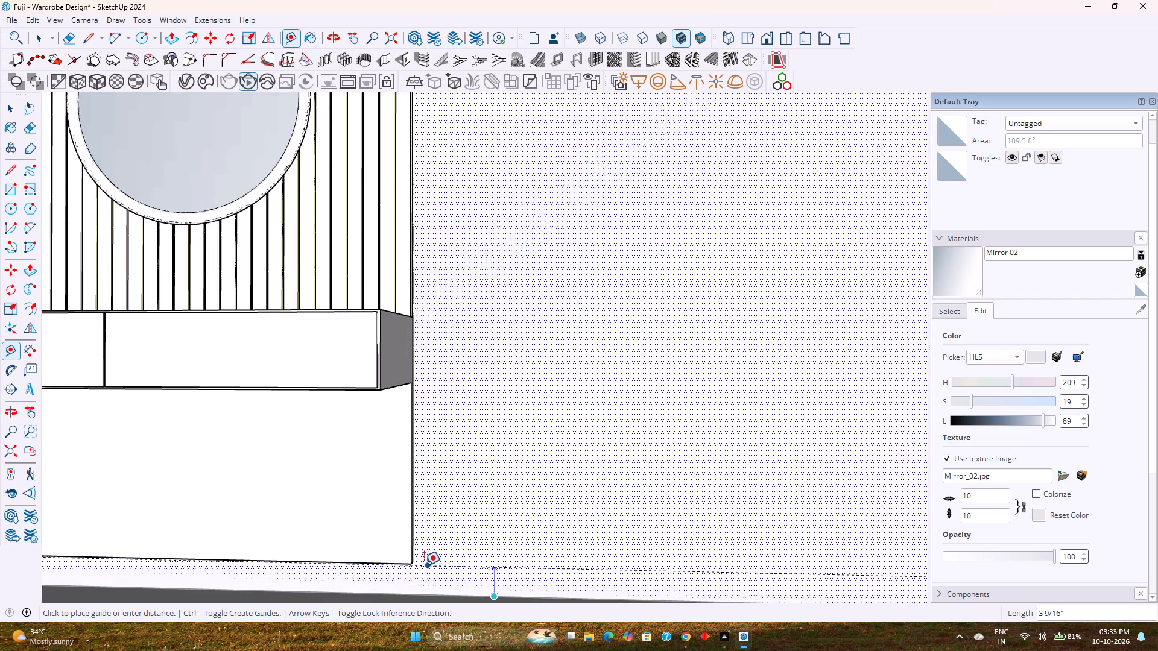
pyautogui.scroll(8, 420, 565)
pyautogui.moveTo(420, 565); pyautogui.dragTo(321, 578, button='middle')
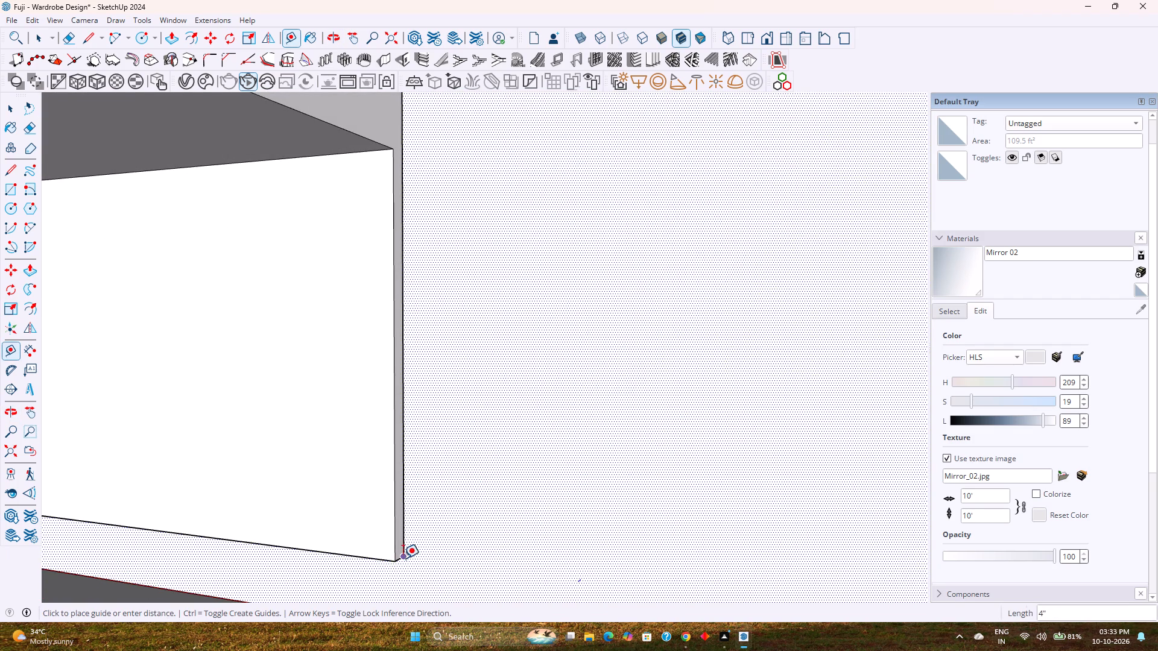
pyautogui.click(403, 557)
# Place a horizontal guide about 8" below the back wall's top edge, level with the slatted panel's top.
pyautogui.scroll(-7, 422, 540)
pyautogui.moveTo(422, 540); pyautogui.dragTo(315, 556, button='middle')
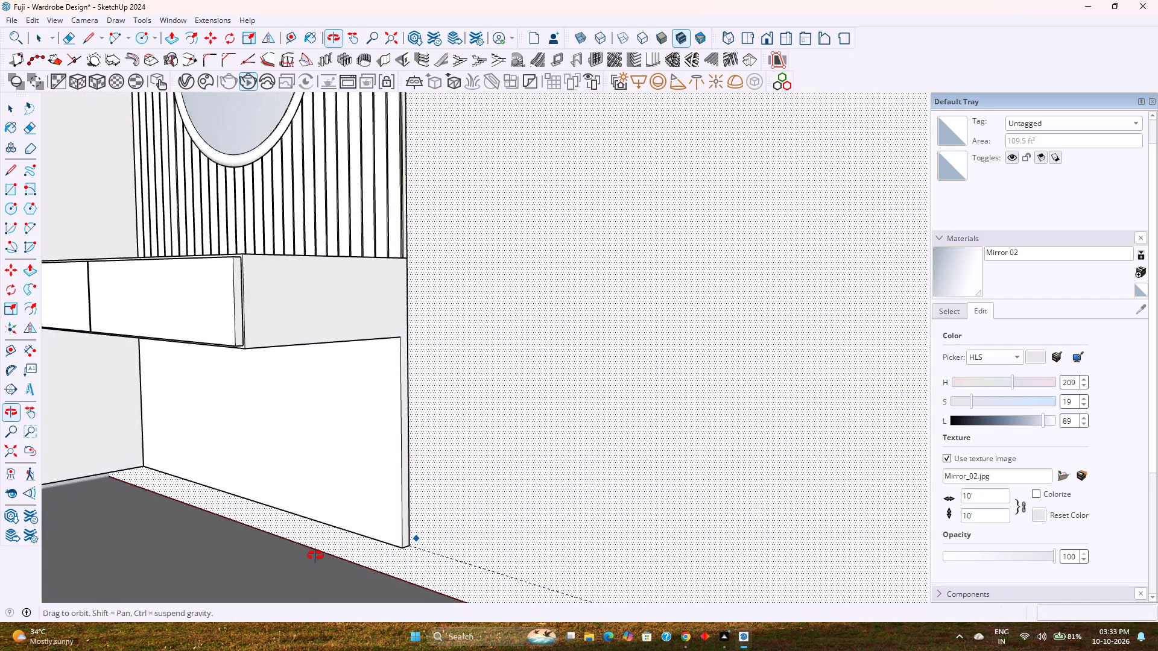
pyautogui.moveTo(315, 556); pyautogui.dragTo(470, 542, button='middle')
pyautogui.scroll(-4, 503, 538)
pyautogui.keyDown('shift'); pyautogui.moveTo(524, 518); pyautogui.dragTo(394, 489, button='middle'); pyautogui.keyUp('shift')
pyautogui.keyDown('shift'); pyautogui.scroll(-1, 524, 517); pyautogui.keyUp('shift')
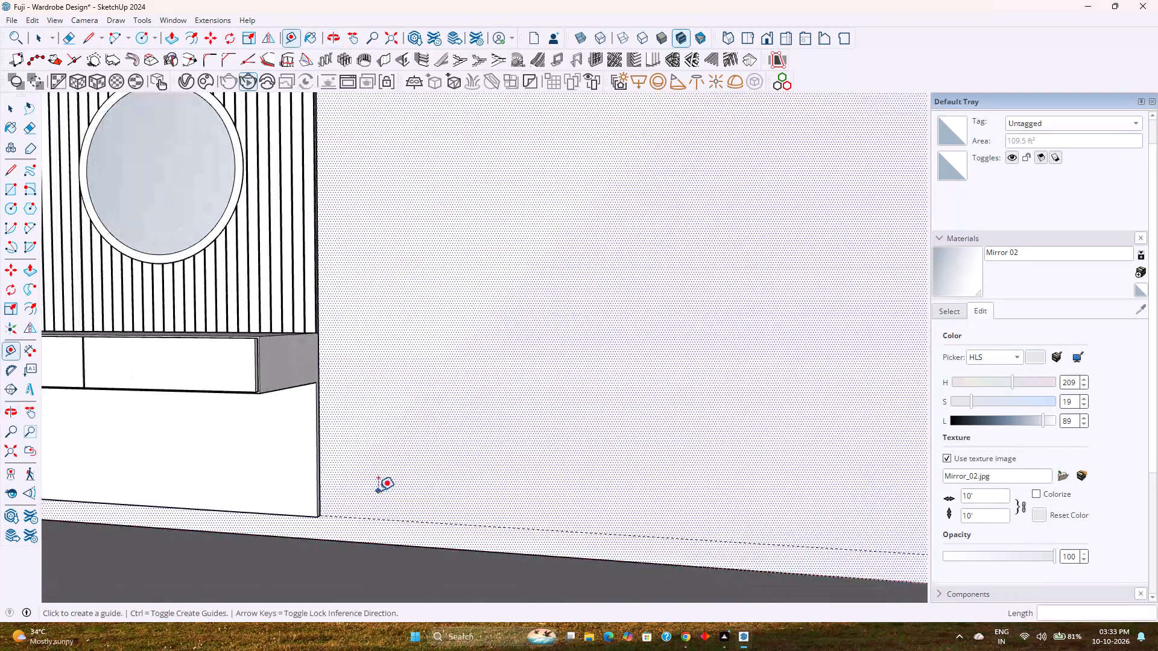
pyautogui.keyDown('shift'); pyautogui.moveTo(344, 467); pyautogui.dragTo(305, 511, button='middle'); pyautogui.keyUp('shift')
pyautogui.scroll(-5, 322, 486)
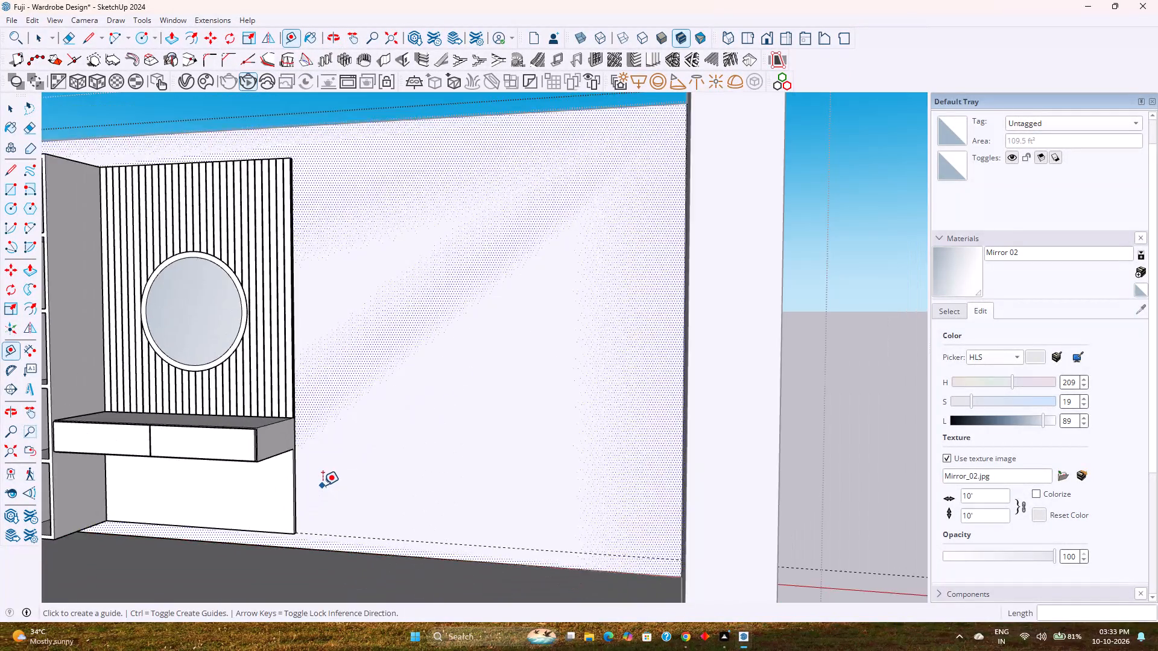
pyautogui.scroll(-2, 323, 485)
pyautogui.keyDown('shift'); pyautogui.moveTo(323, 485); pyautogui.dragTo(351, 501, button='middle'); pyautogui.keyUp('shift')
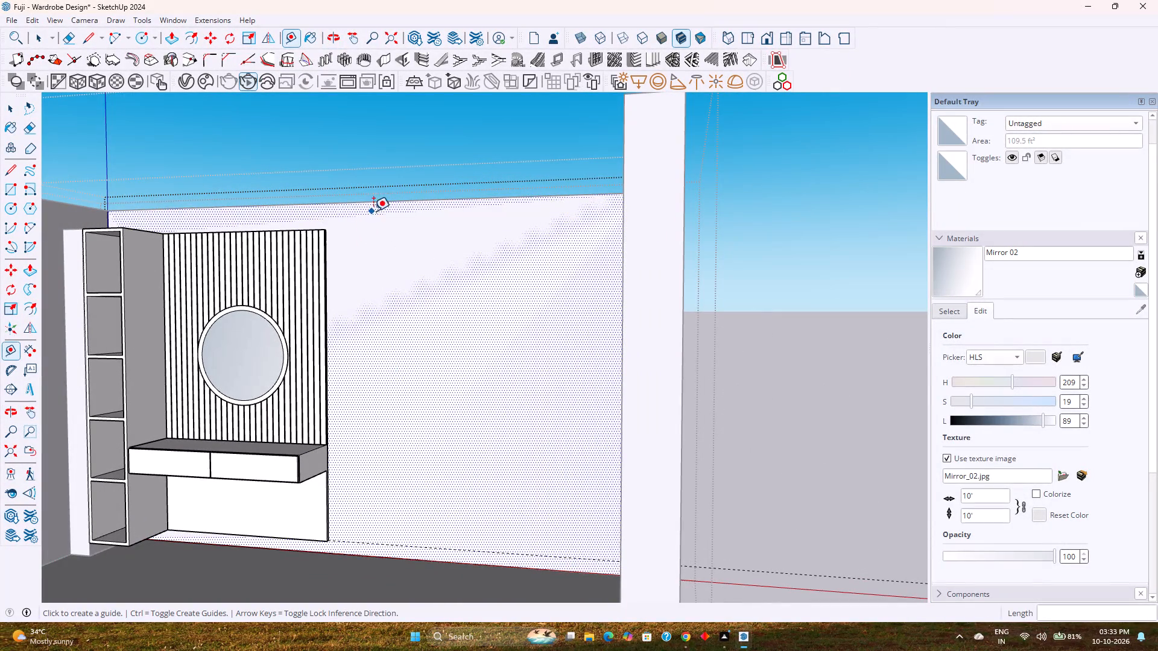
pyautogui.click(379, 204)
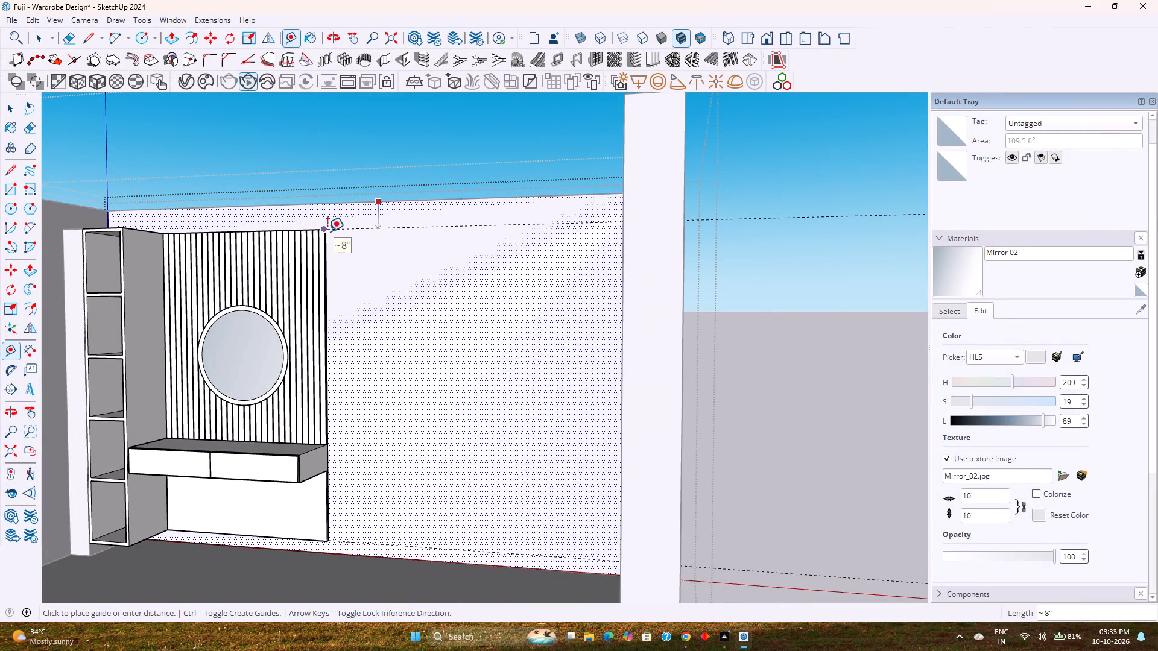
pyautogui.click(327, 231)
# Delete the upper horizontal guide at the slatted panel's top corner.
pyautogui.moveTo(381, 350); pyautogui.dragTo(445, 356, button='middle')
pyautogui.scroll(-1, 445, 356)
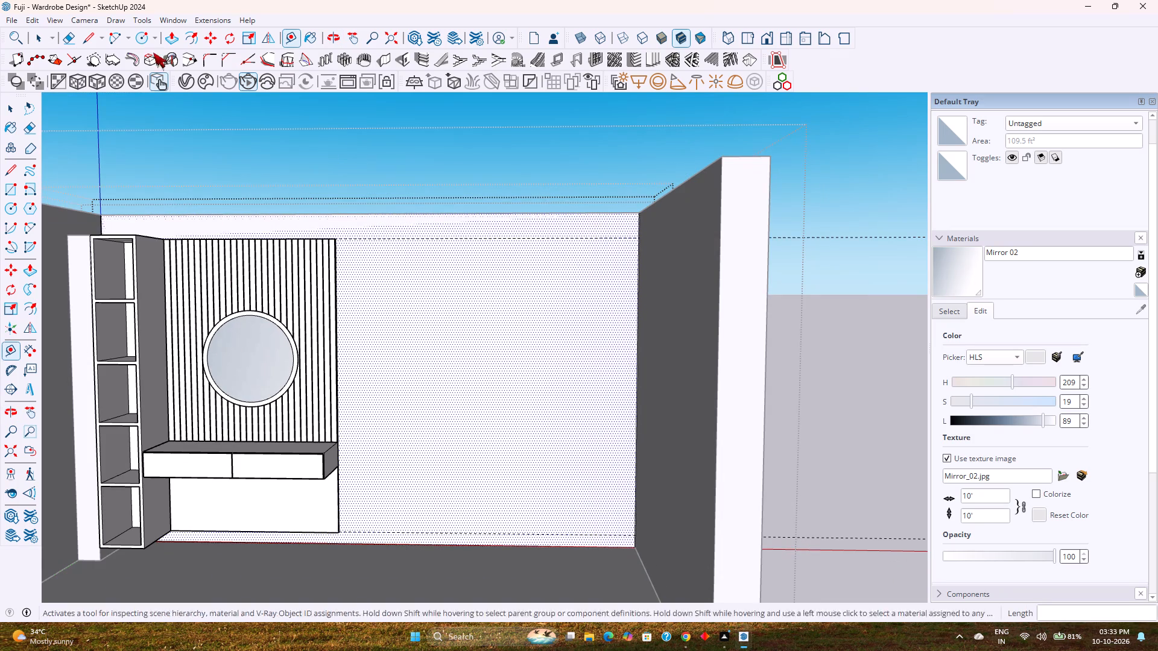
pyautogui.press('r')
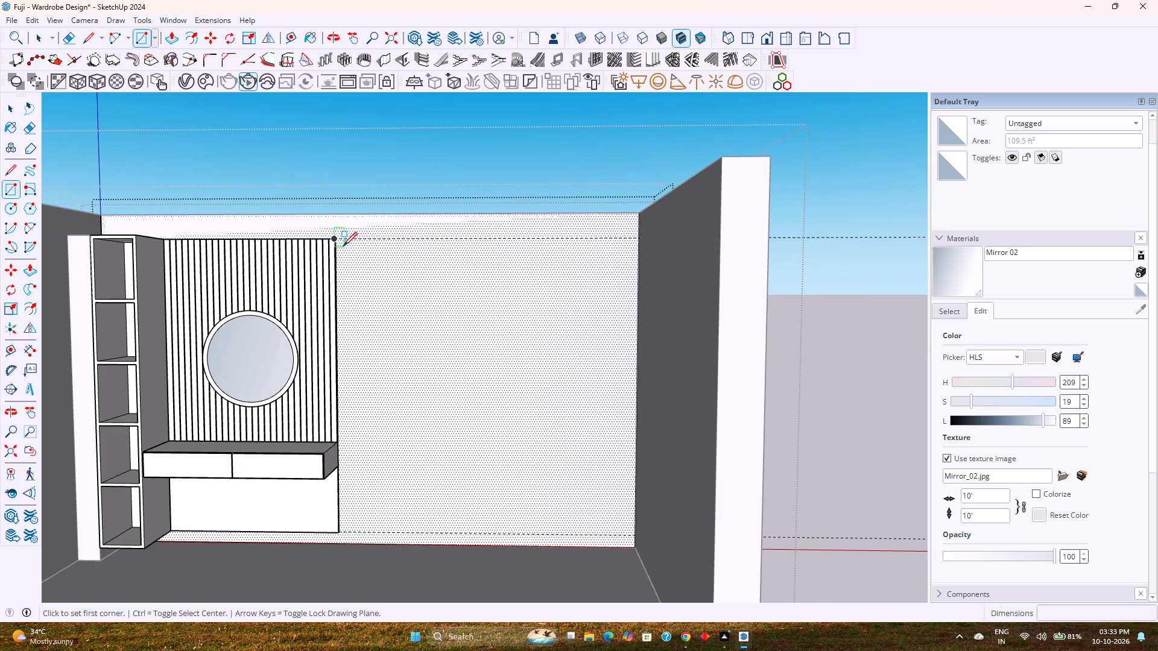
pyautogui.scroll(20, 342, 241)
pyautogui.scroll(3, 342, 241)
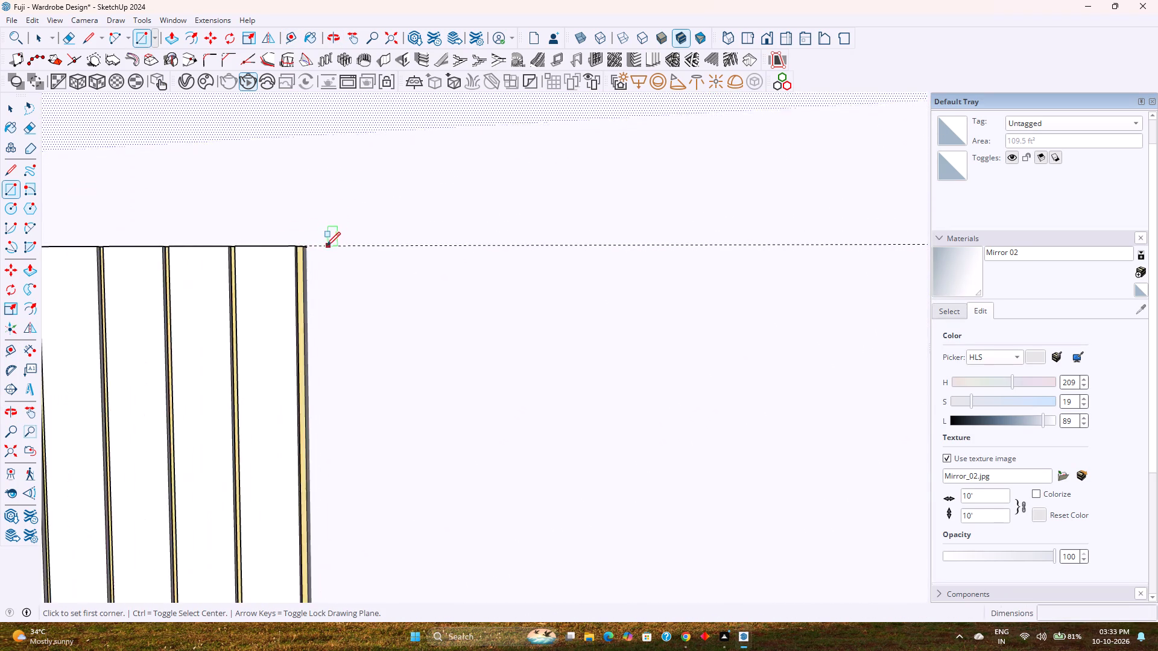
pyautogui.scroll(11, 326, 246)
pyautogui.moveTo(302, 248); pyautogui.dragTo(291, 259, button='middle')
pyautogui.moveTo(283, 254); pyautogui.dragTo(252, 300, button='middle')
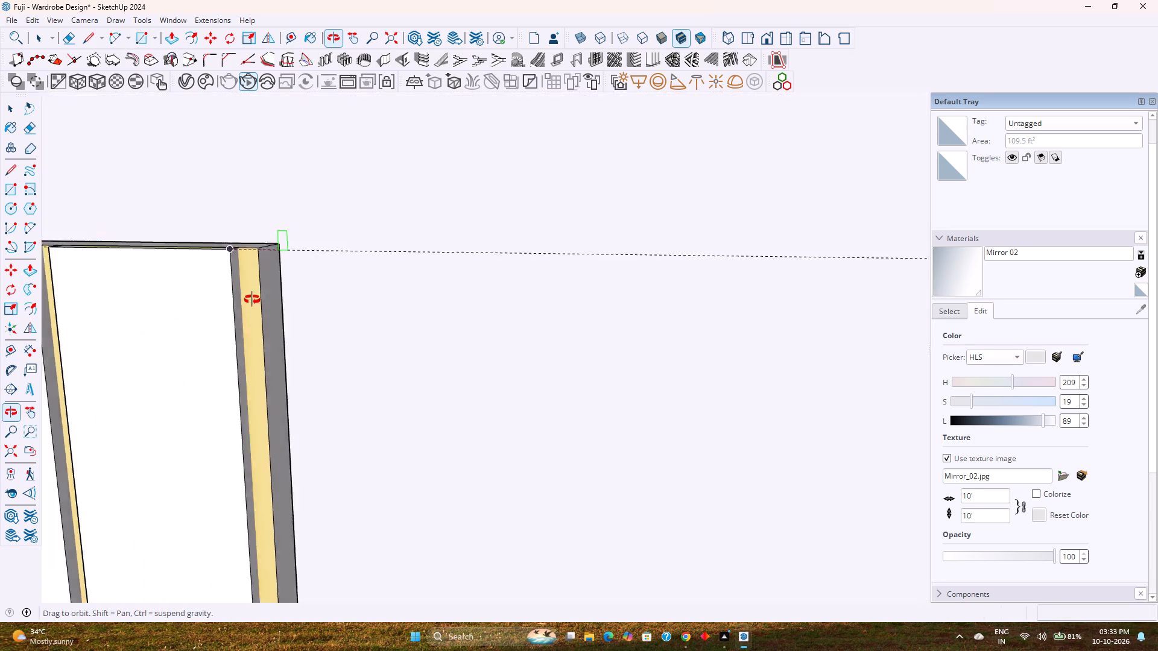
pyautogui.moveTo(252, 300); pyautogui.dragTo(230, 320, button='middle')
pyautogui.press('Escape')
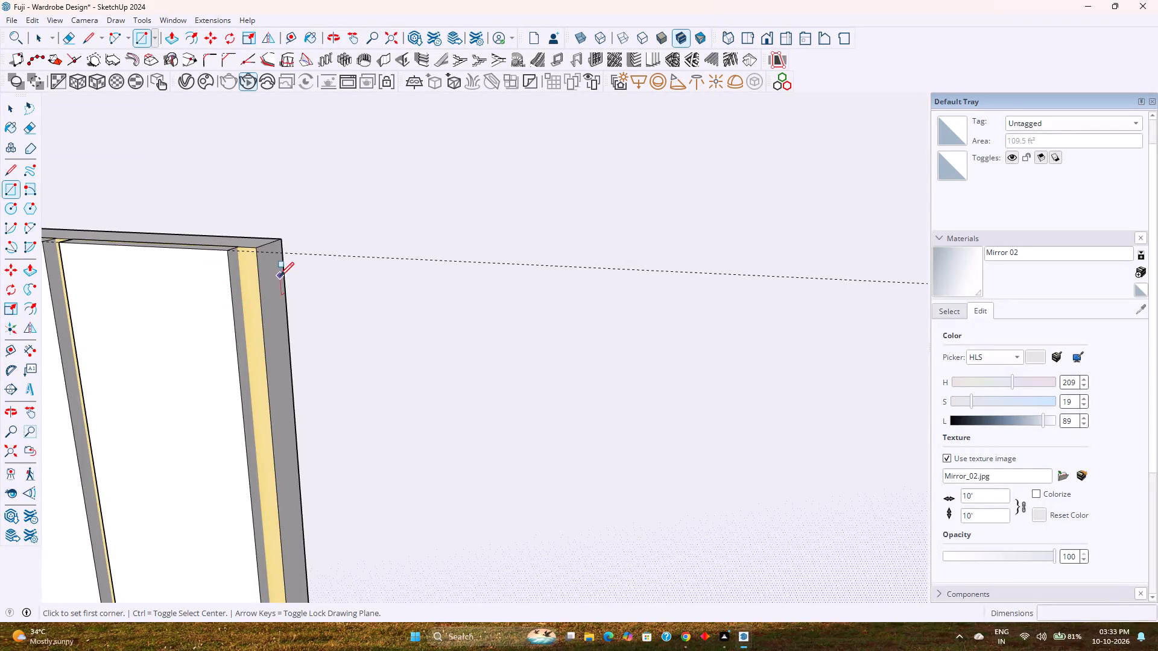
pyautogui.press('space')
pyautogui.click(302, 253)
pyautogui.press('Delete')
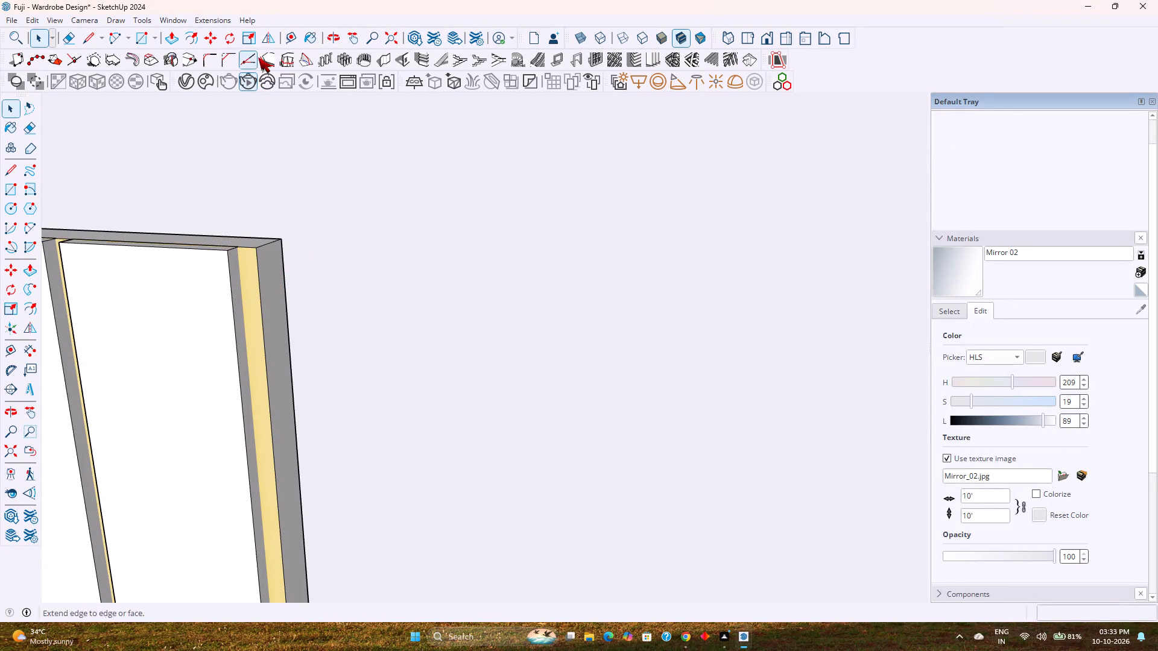
# Place a guide along the slatted panel's top edge, running across the blank part of the back wall from its rear outer corner.
pyautogui.click(294, 41)
pyautogui.click(238, 236)
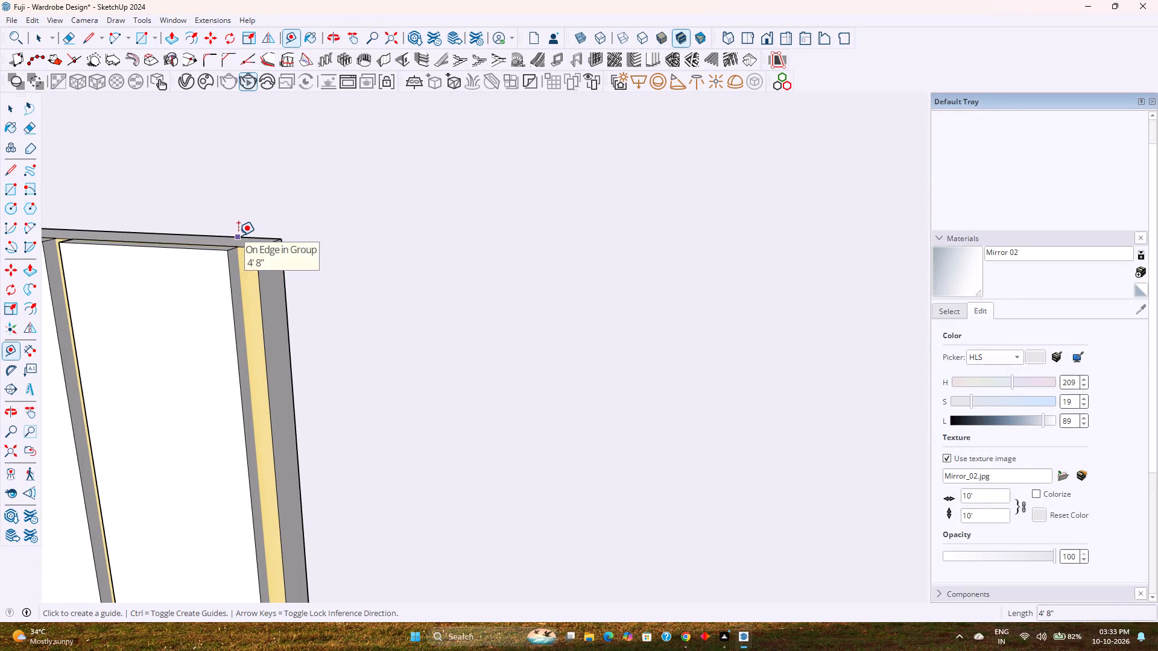
pyautogui.scroll(-5, 285, 231)
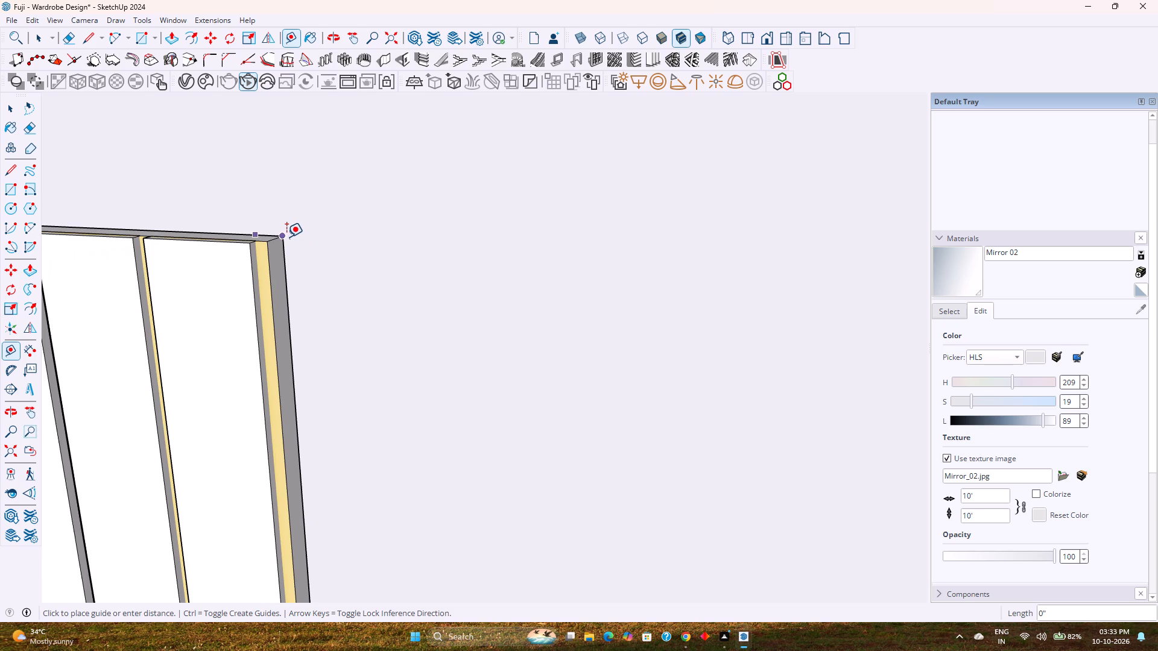
pyautogui.click(286, 237)
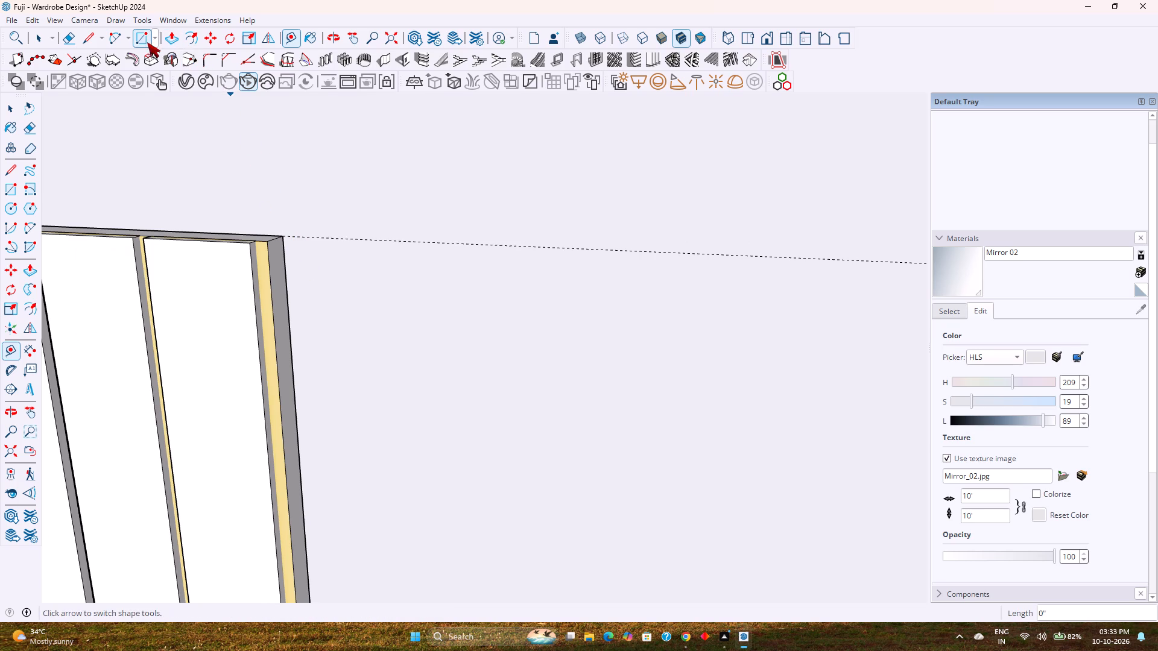
# Draw a rectangle about 8' 1 1/16" by 8' on the blank back wall, from the slatted panel's top corner to the lower guide at the side wall.
pyautogui.click(147, 42)
pyautogui.click(285, 234)
pyautogui.scroll(-2, 367, 354)
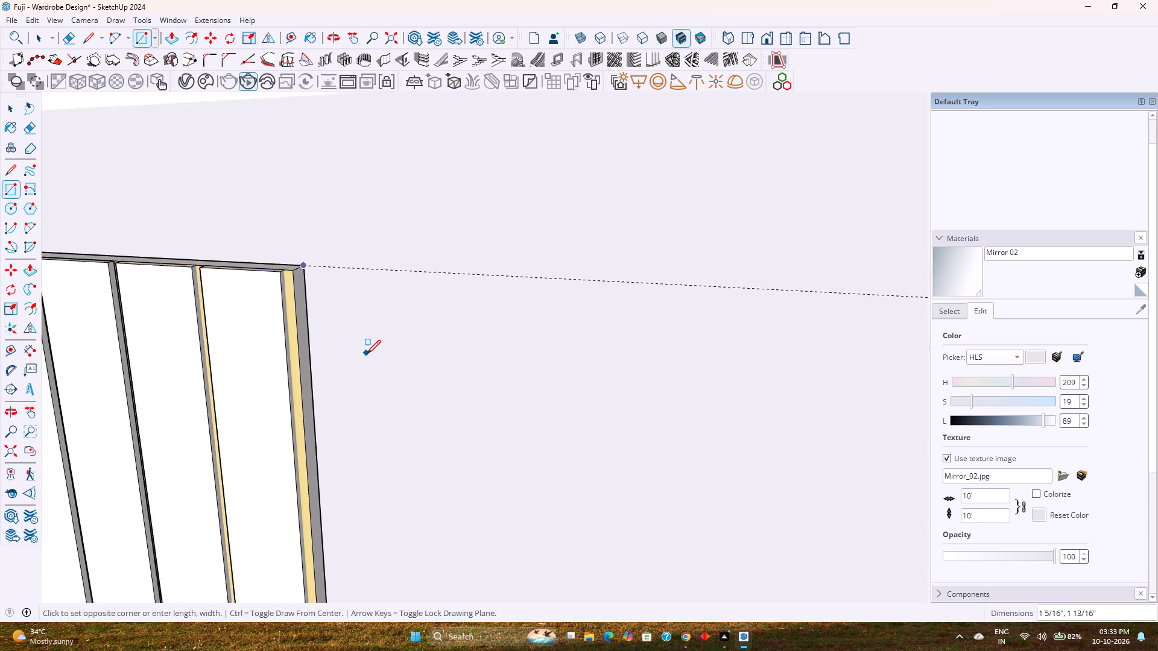
pyautogui.scroll(-5, 367, 354)
pyautogui.keyDown('shift'); pyautogui.moveTo(335, 342); pyautogui.dragTo(203, 219, button='middle'); pyautogui.keyUp('shift')
pyautogui.scroll(-8, 200, 216)
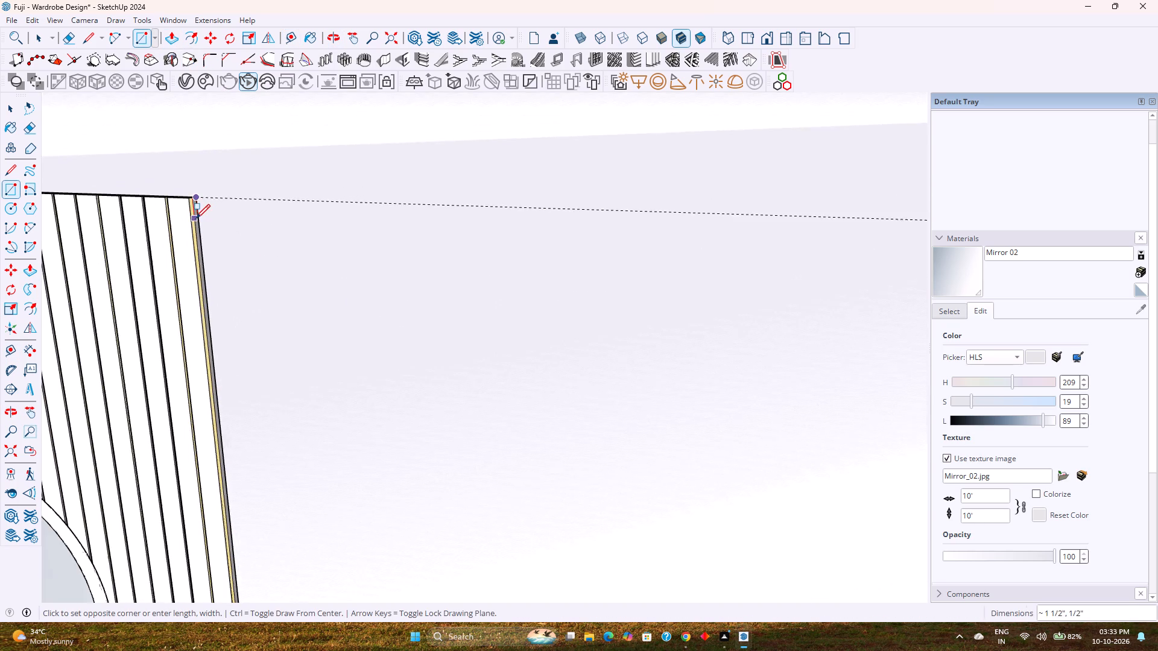
pyautogui.scroll(-6, 196, 218)
pyautogui.moveTo(262, 309); pyautogui.dragTo(239, 186, button='middle')
pyautogui.scroll(-7, 236, 198)
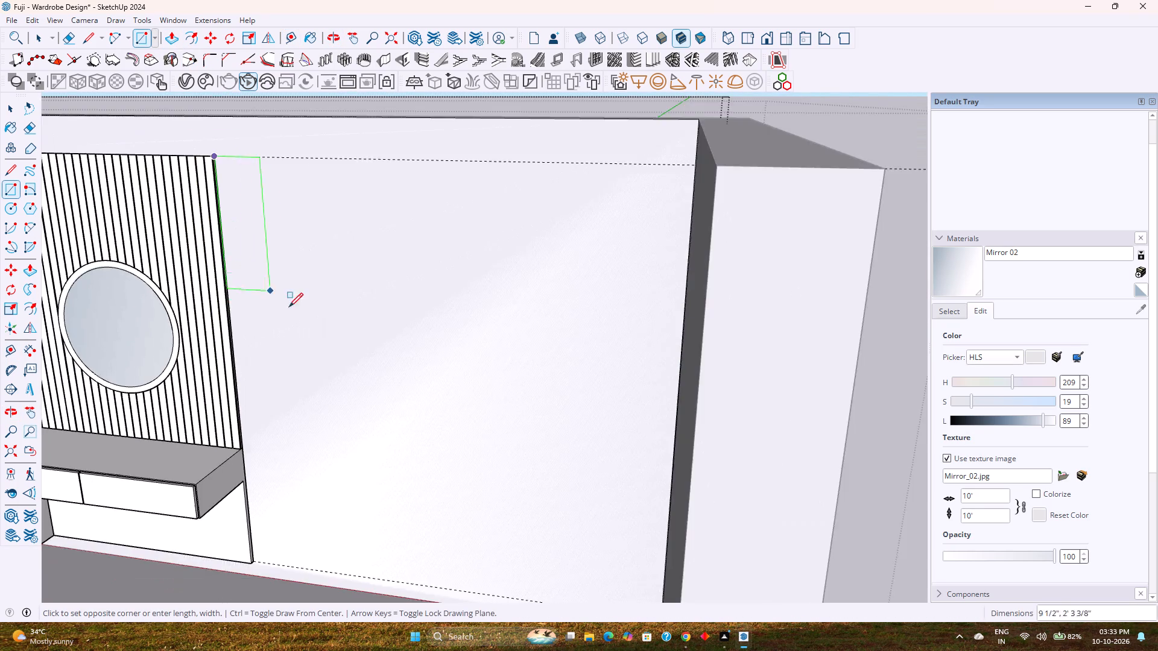
pyautogui.scroll(-1, 306, 323)
pyautogui.keyDown('shift'); pyautogui.moveTo(308, 324); pyautogui.dragTo(347, 212, button='middle'); pyautogui.keyUp('shift')
pyautogui.keyDown('shift'); pyautogui.scroll(-1, 378, 266); pyautogui.keyUp('shift')
pyautogui.keyDown('shift'); pyautogui.moveTo(378, 266); pyautogui.dragTo(370, 365, button='middle'); pyautogui.keyUp('shift')
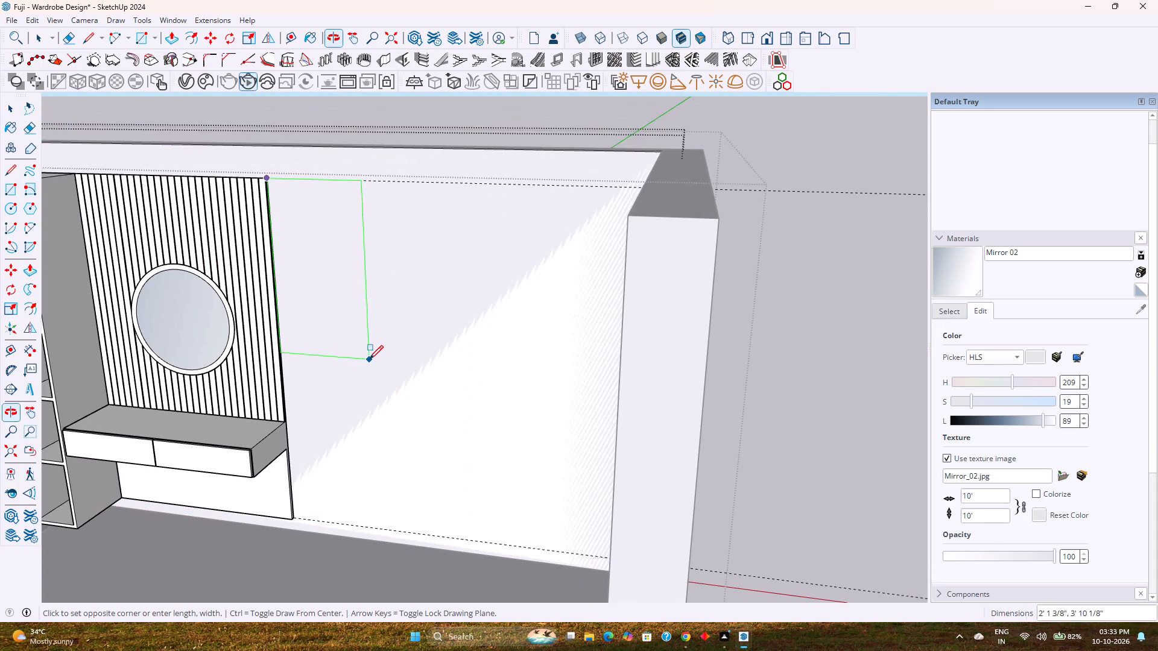
pyautogui.moveTo(500, 477); pyautogui.dragTo(627, 500, button='middle')
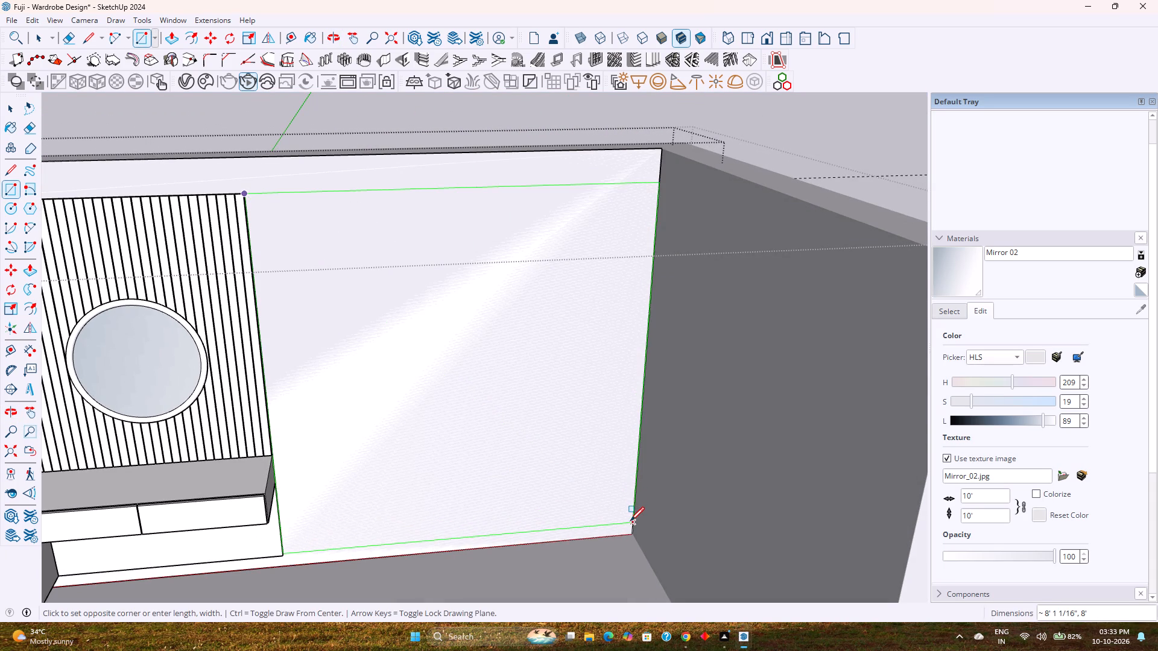
pyautogui.click(630, 521)
# Make the new wall rectangle, face and edges, into a group.
pyautogui.press('space')
pyautogui.doubleClick(539, 421)
pyautogui.rightClick(539, 421)
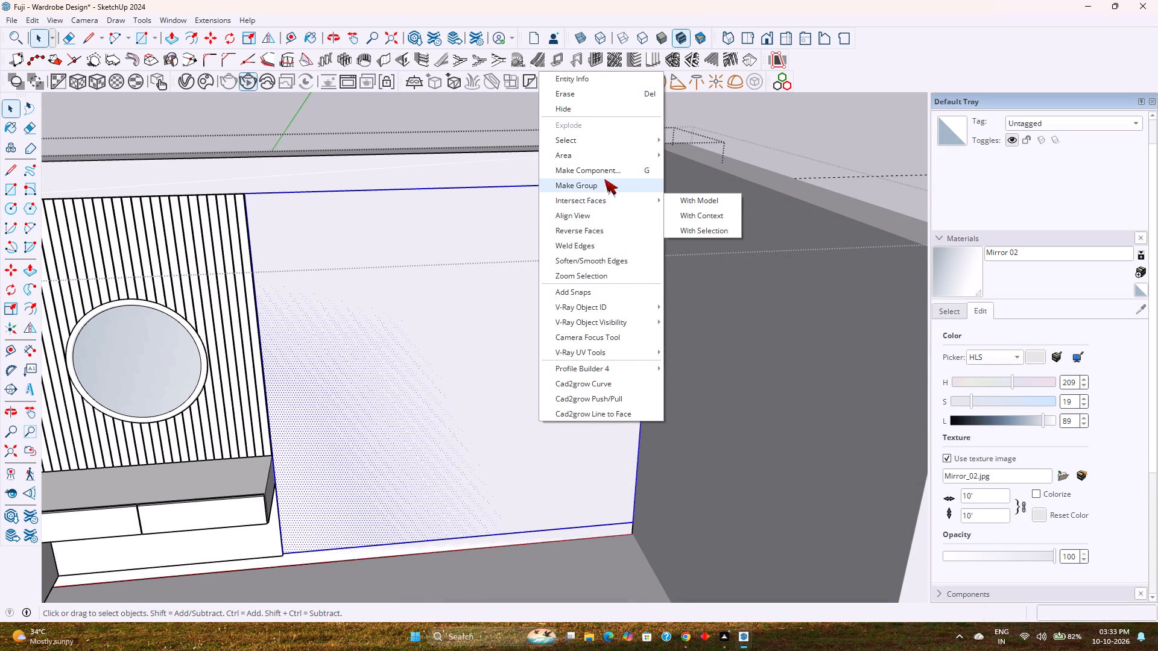
pyautogui.click(602, 181)
# Inside the new group, extrude the rectangle 1' 8" out from the wall to match the open shelf unit's front.
pyautogui.doubleClick(539, 295)
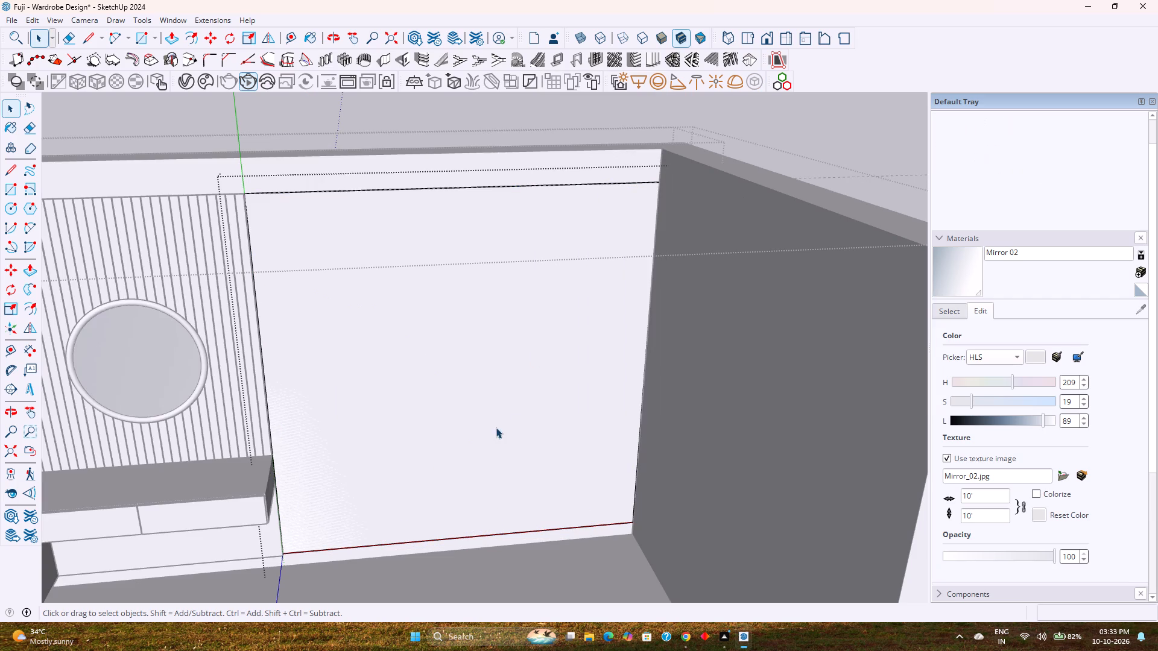
pyautogui.moveTo(496, 427); pyautogui.dragTo(473, 398, button='middle')
pyautogui.press('p')
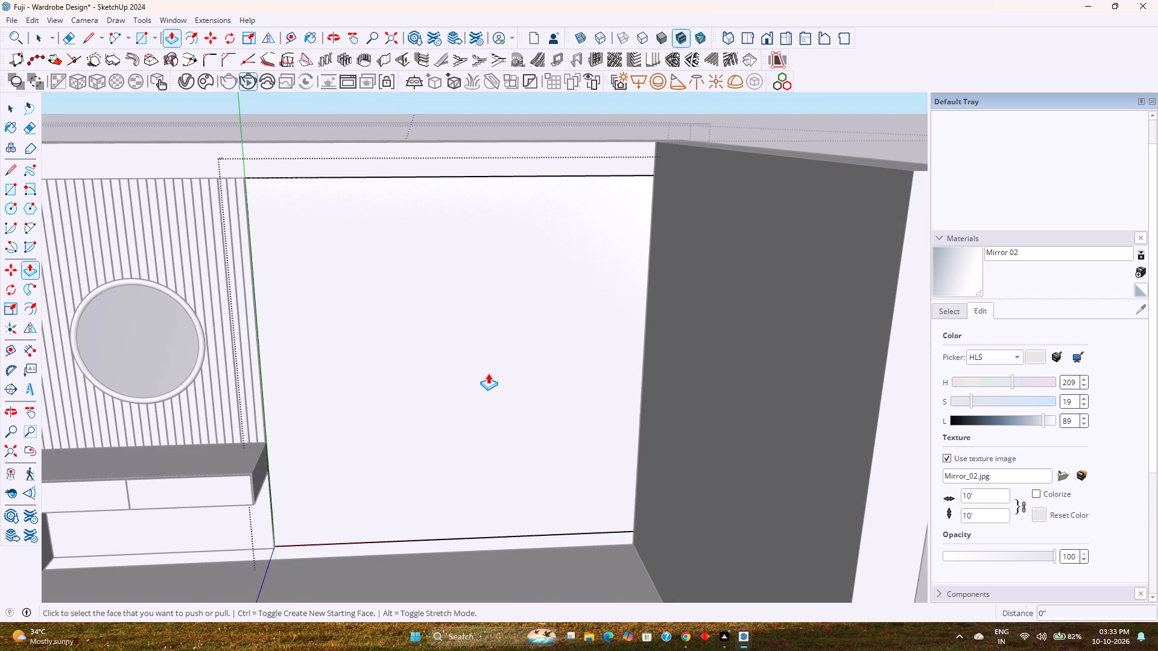
pyautogui.click(488, 373)
pyautogui.scroll(-7, 508, 420)
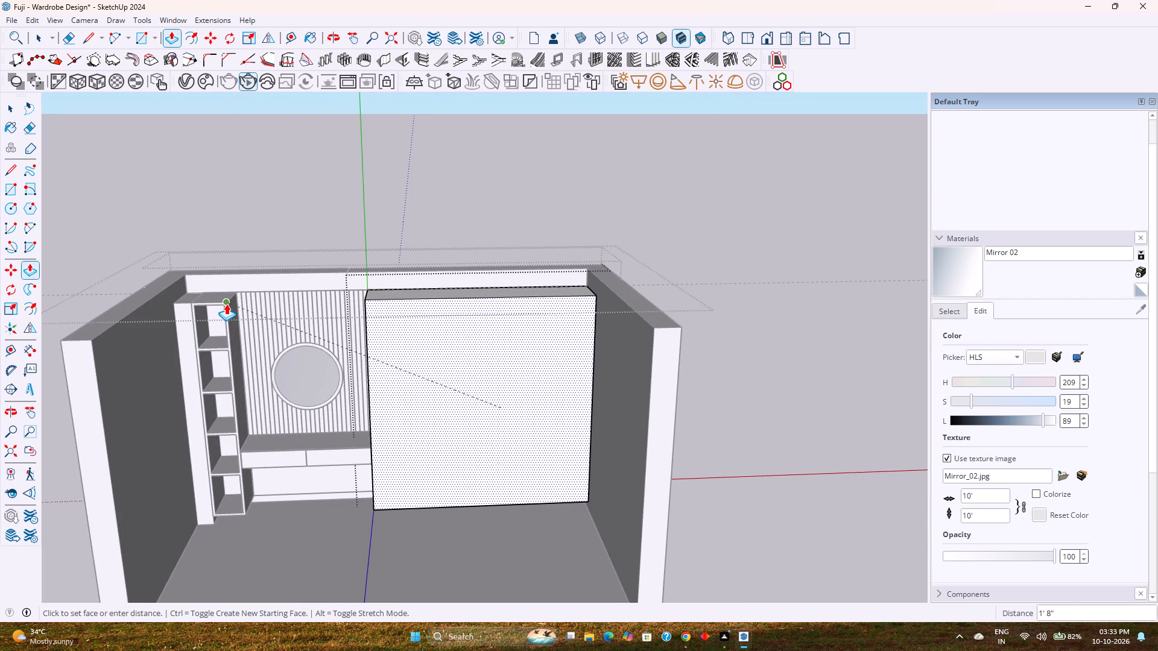
pyautogui.scroll(9, 226, 304)
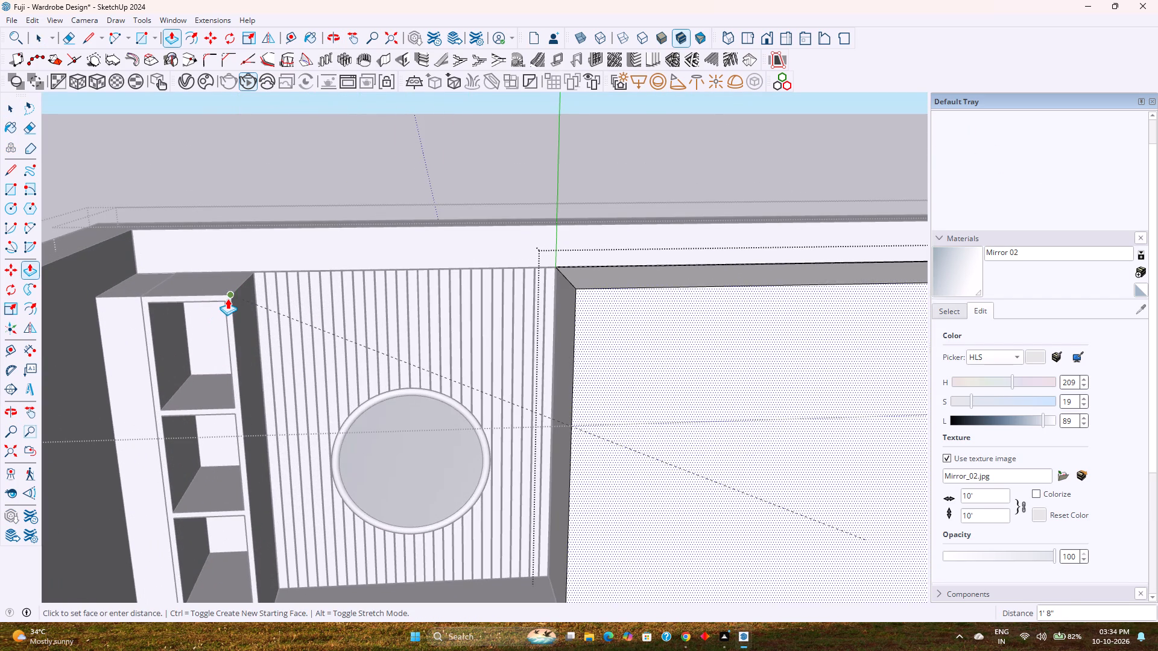
pyautogui.click(227, 298)
pyautogui.moveTo(387, 330); pyautogui.dragTo(581, 548, button='middle')
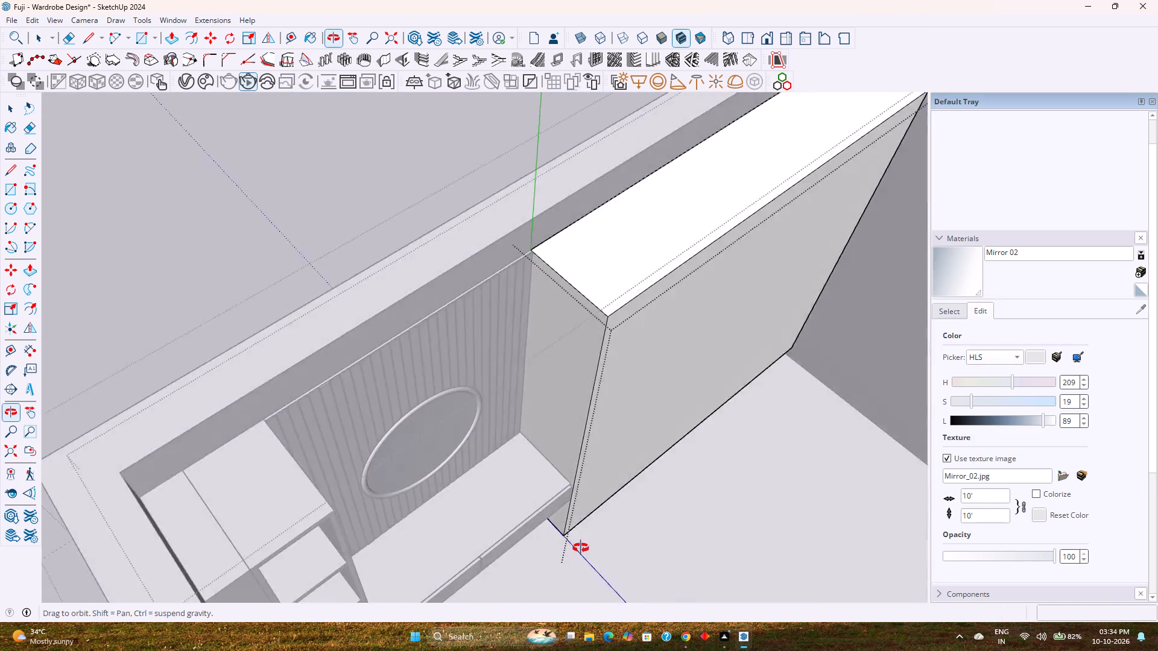
pyautogui.moveTo(581, 548); pyautogui.dragTo(513, 517, button='middle')
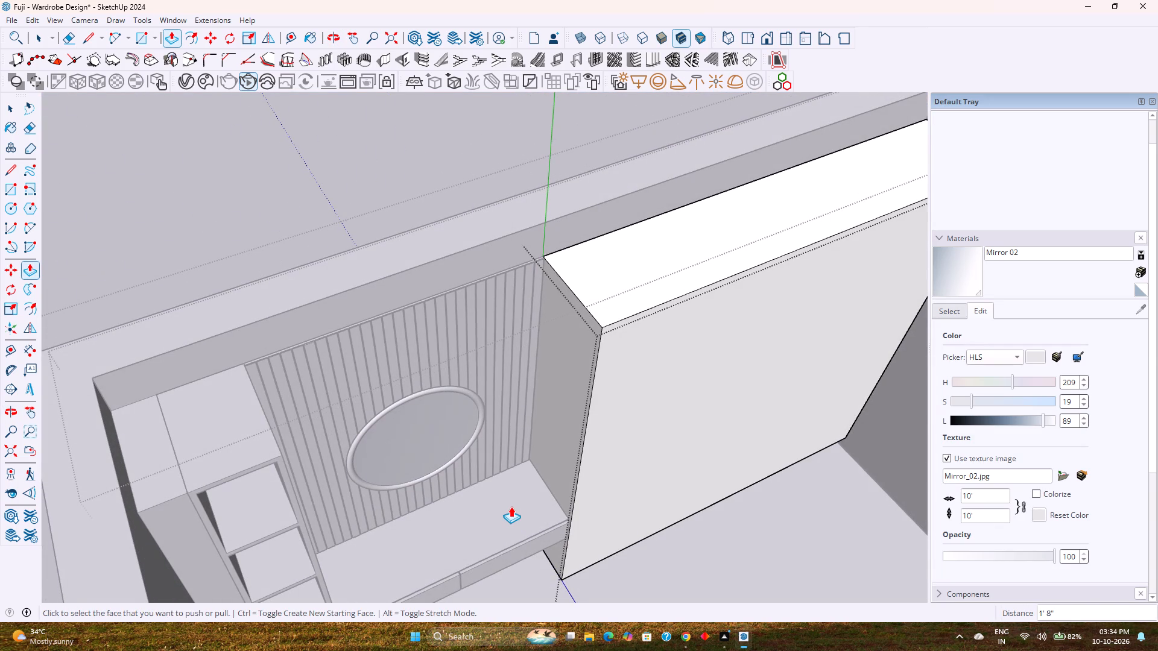
# Extrude the block's front face a further 1" outward.
pyautogui.moveTo(624, 464); pyautogui.dragTo(668, 529, button='middle')
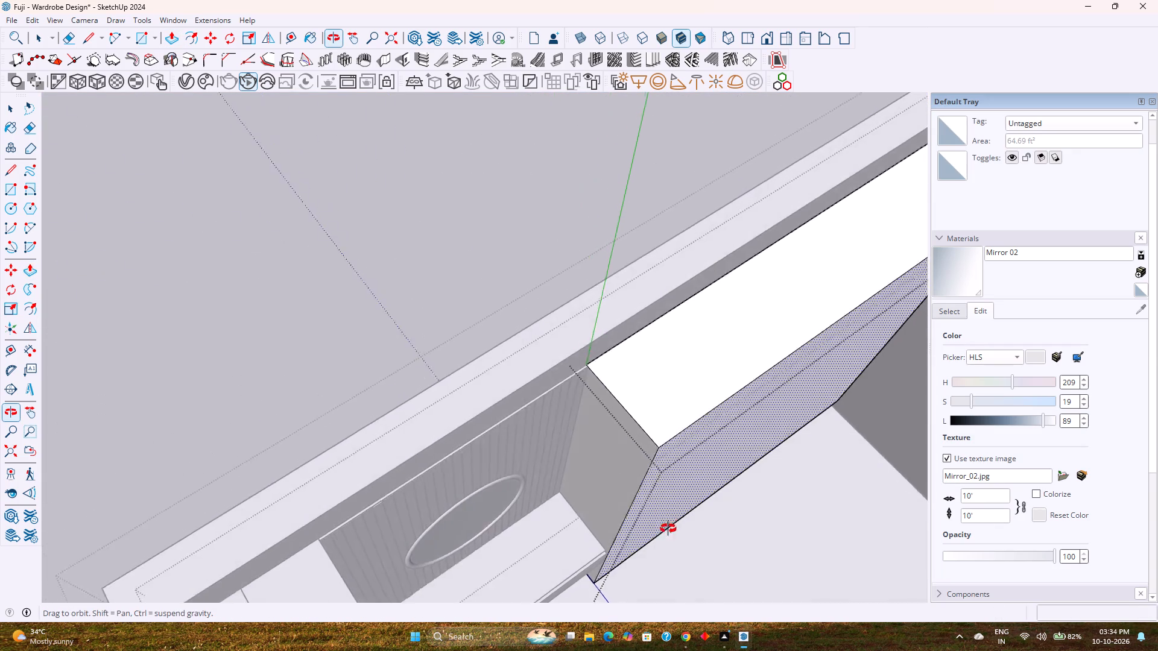
pyautogui.moveTo(668, 529); pyautogui.dragTo(392, 454, button='middle')
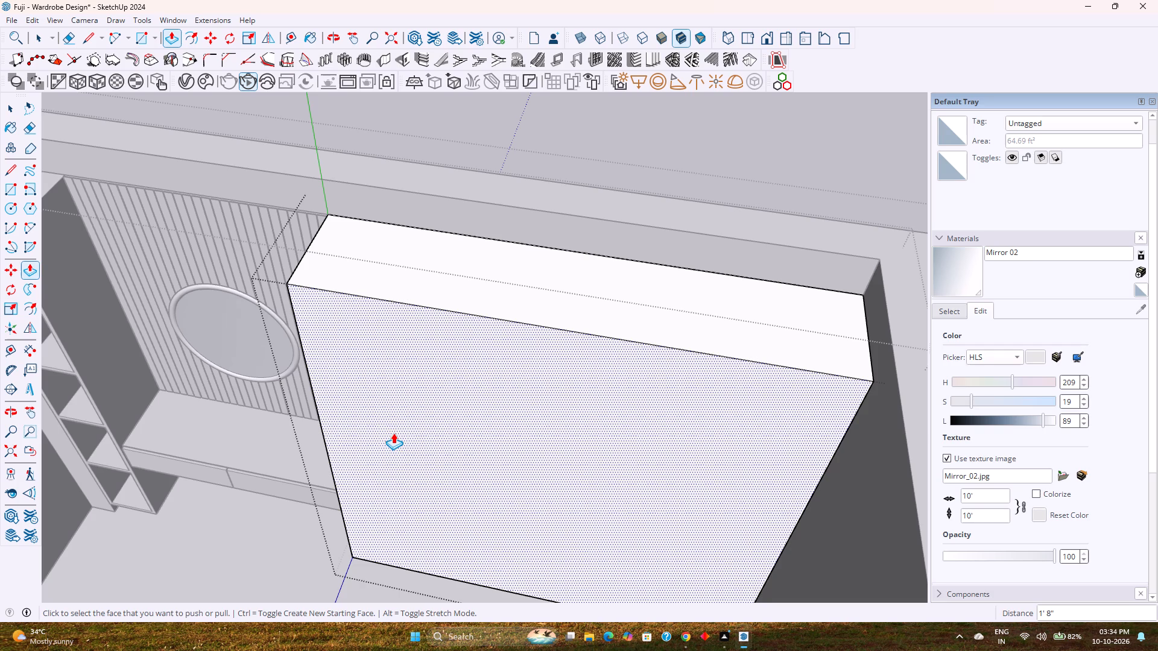
pyautogui.click(393, 433)
pyautogui.press('1')
pyautogui.press('Return')
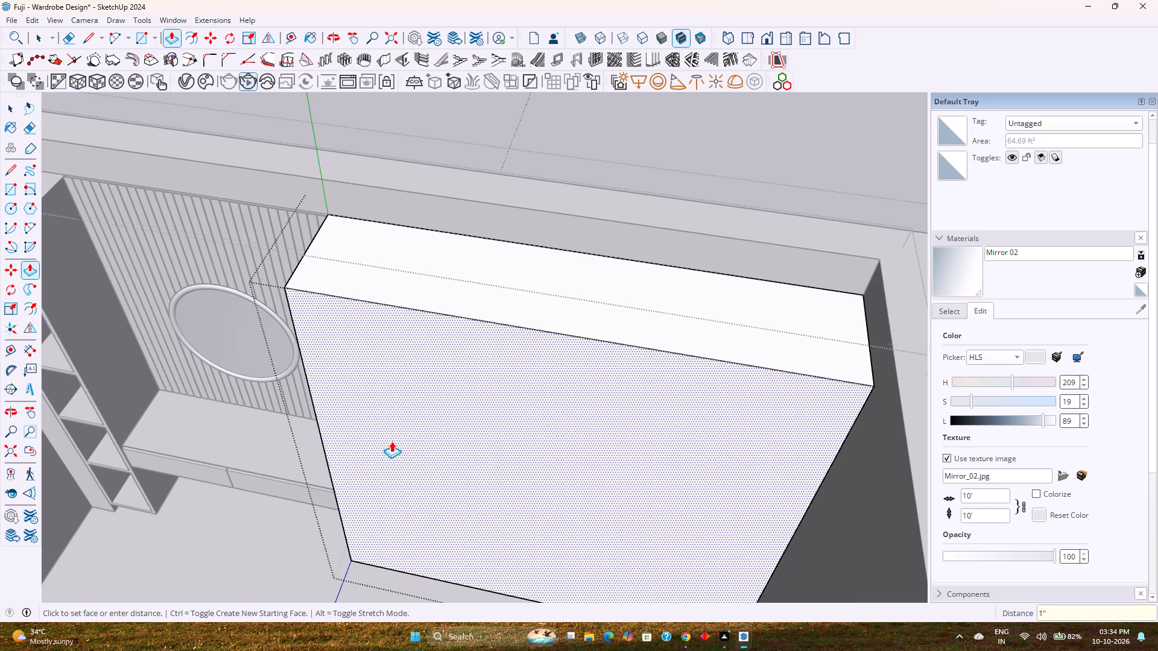
pyautogui.press('space')
# Offset the outline of the block's front face 1" inward to form a border frame.
pyautogui.scroll(-3, 391, 441)
pyautogui.keyDown('shift'); pyautogui.moveTo(392, 440); pyautogui.dragTo(365, 468, button='middle'); pyautogui.keyUp('shift')
pyautogui.moveTo(376, 476); pyautogui.dragTo(417, 409, button='middle')
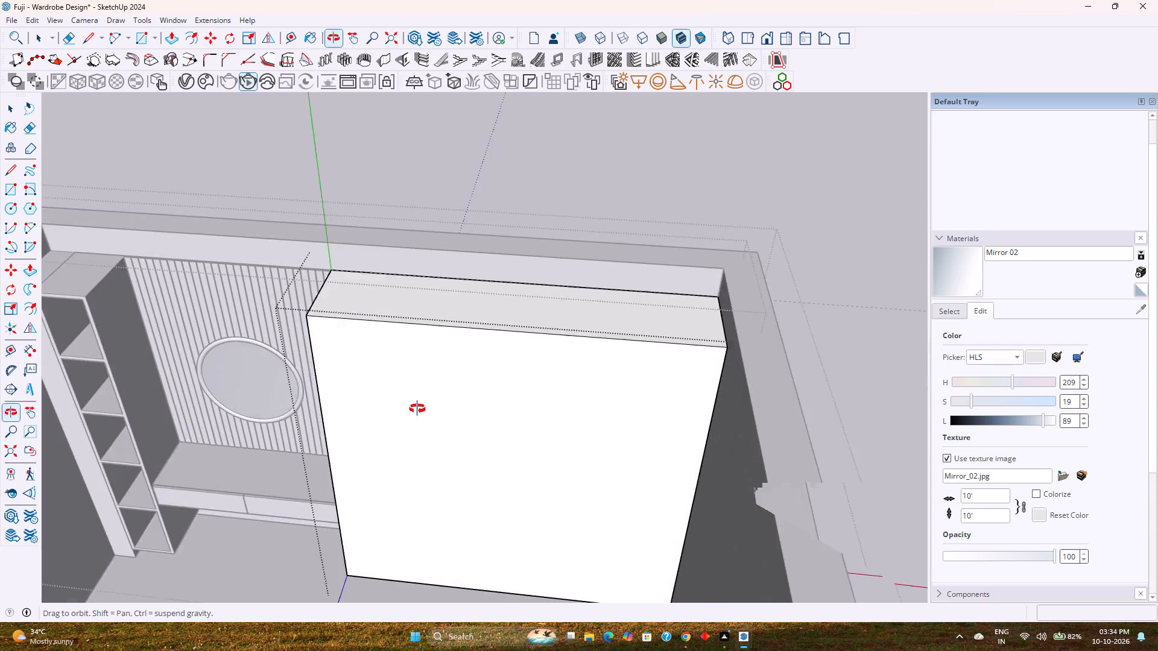
pyautogui.moveTo(417, 409); pyautogui.dragTo(478, 377, button='middle')
pyautogui.keyDown('shift'); pyautogui.moveTo(524, 410); pyautogui.dragTo(464, 427, button='middle'); pyautogui.keyUp('shift')
pyautogui.moveTo(463, 429); pyautogui.dragTo(450, 321, button='middle')
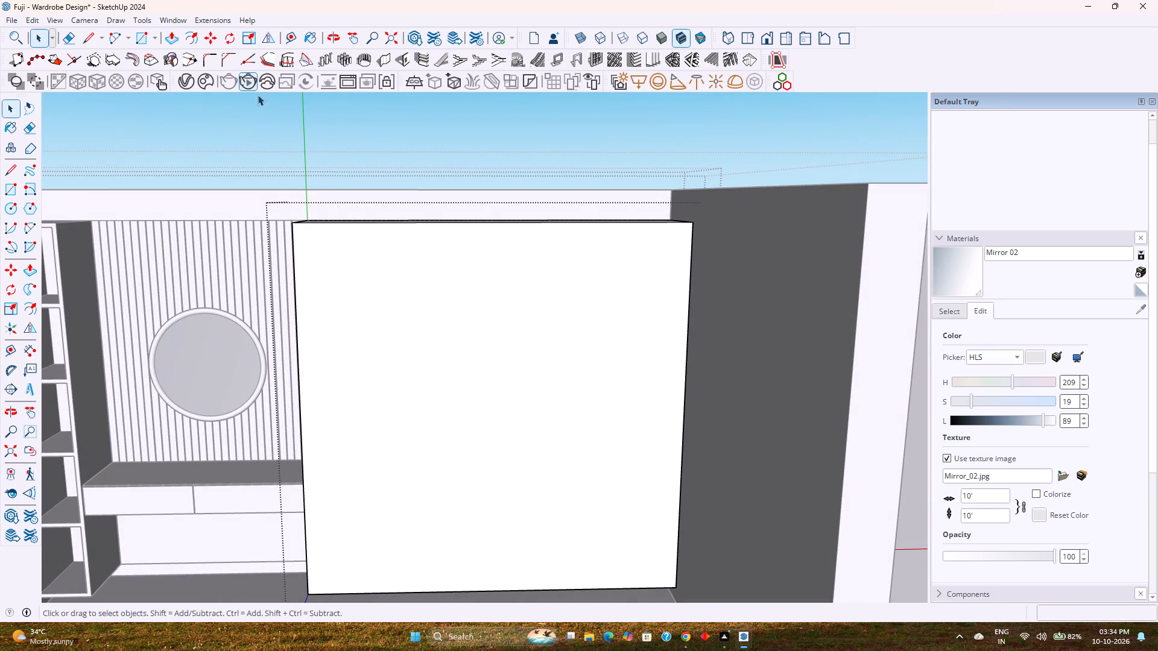
pyautogui.click(187, 37)
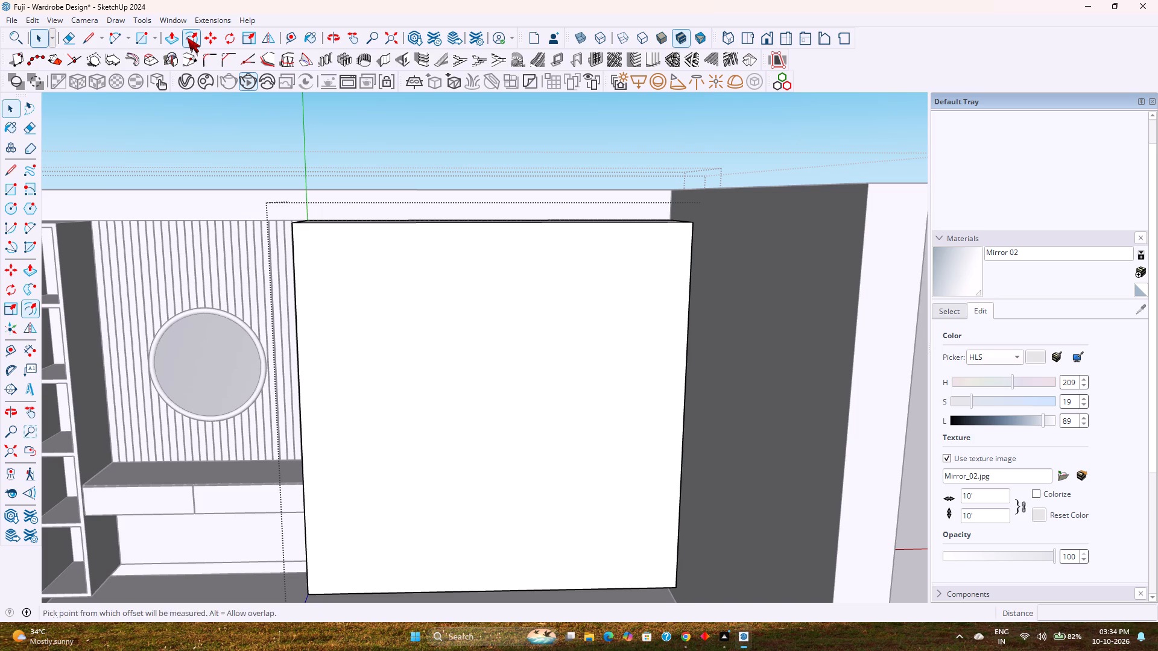
pyautogui.click(364, 231)
pyautogui.hotkey('ctrl', 'z')
pyautogui.click(368, 230)
pyautogui.press('1')
pyautogui.press('Return')
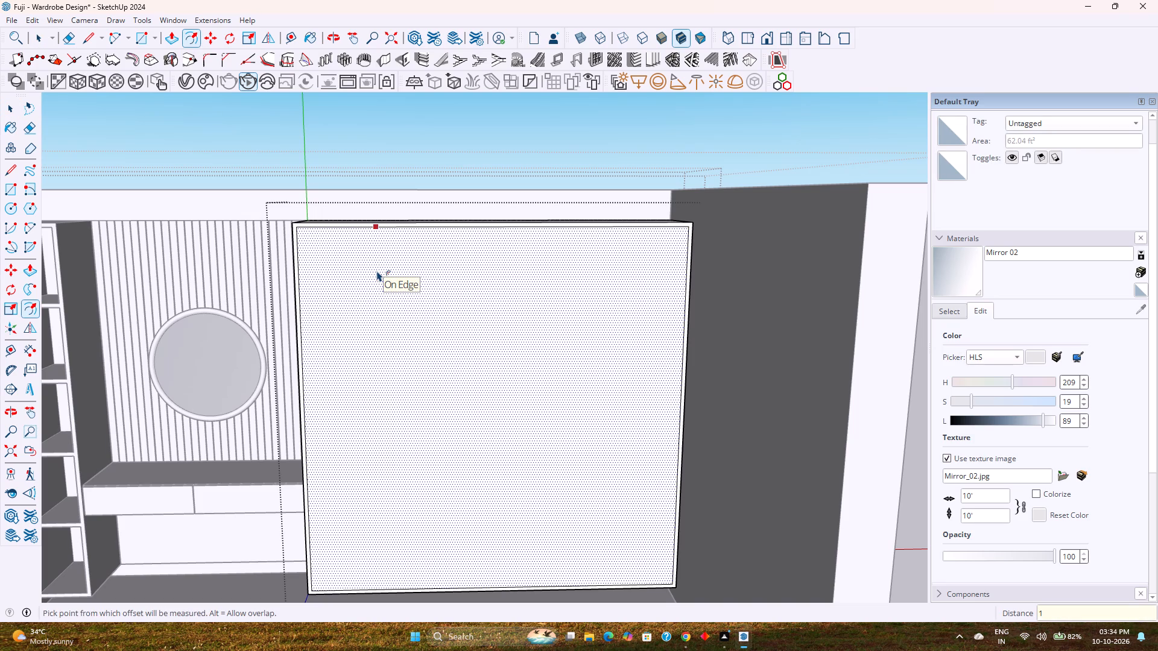
pyautogui.press('space')
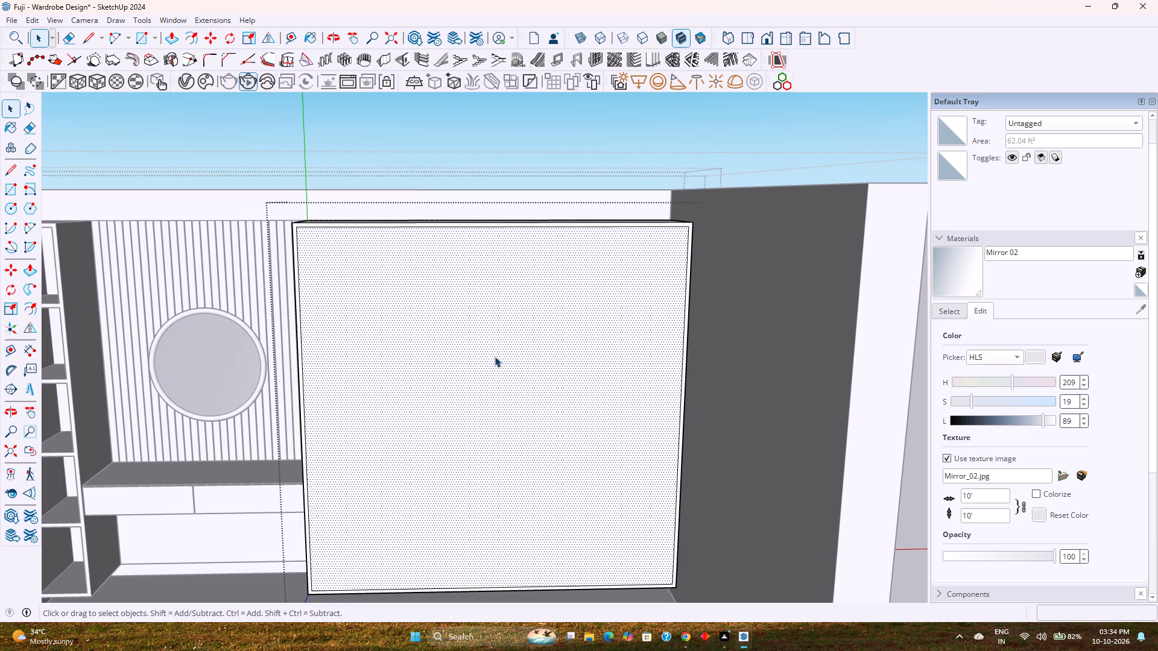
# Copy the inner frame's vertical edge beside the dressing unit across to the opposite inner edge, dividing the front into 3 equal bays.
pyautogui.click(300, 322)
pyautogui.press('m')
pyautogui.click(300, 322)
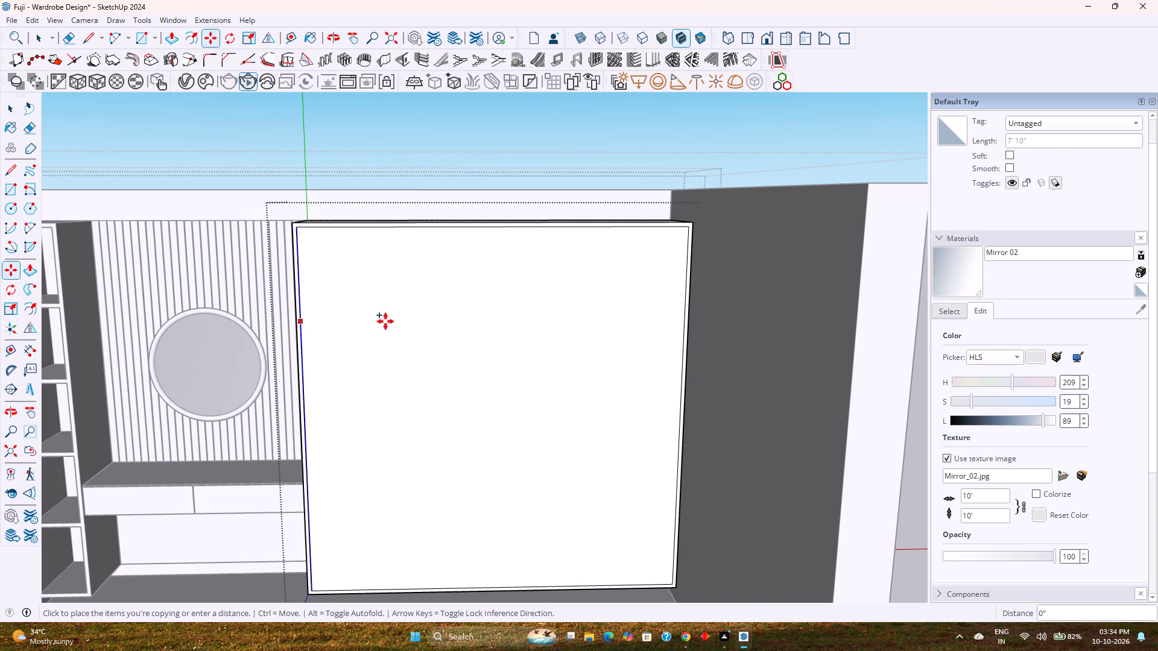
pyautogui.click(684, 315)
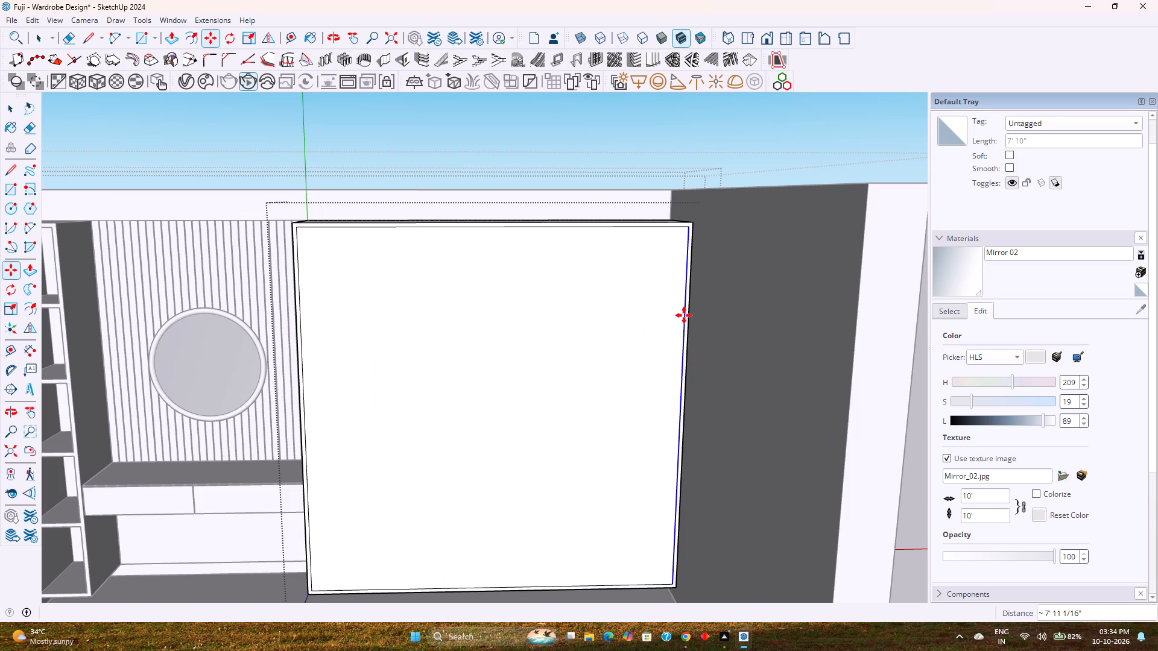
pyautogui.press('/')
pyautogui.press('3')
pyautogui.press('Return')
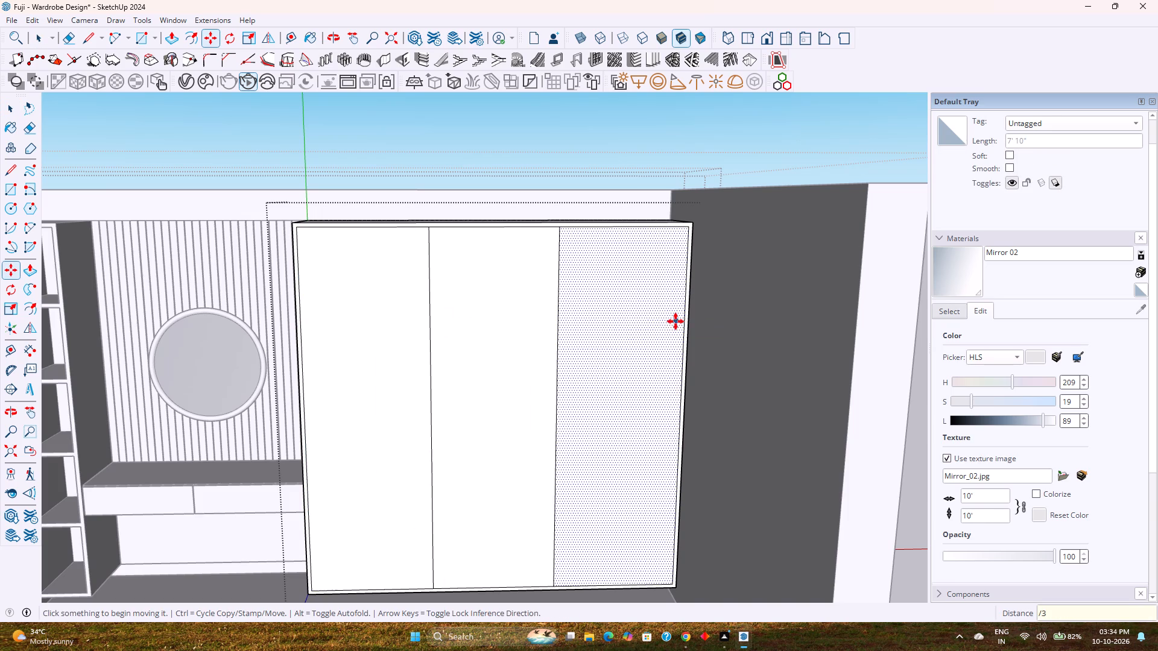
pyautogui.press('space')
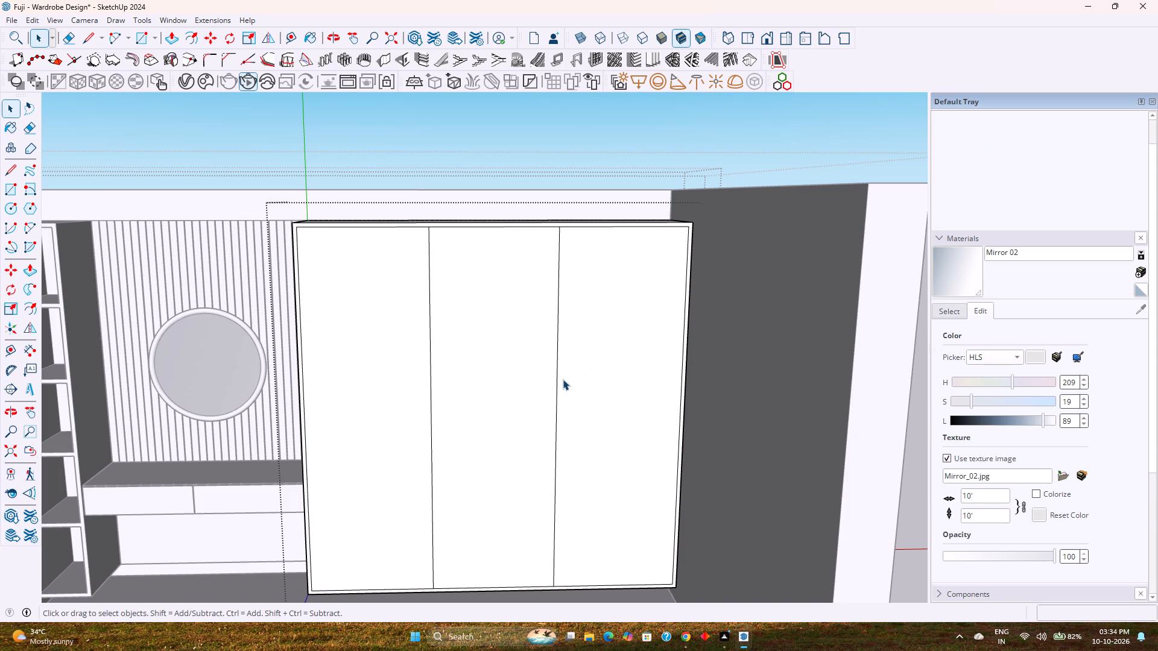
# Shift both dividing lines 0.5" toward the dressing unit and copy them 1" back toward the side wall, forming 1" divider strips.
pyautogui.click(557, 383)
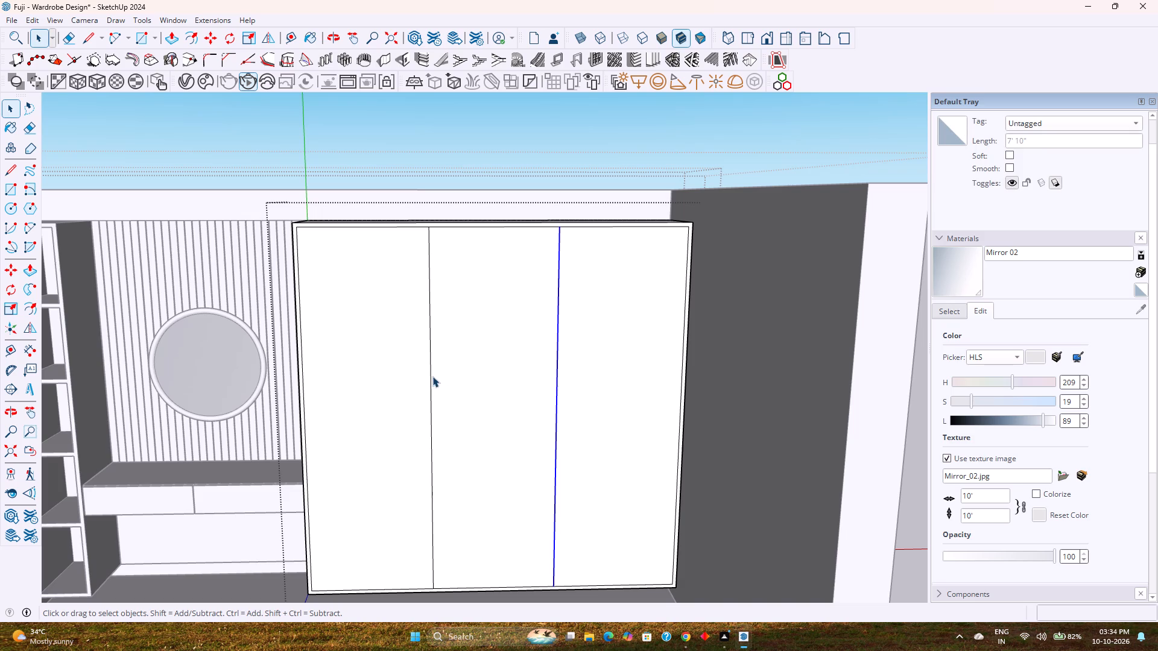
pyautogui.click(431, 378)
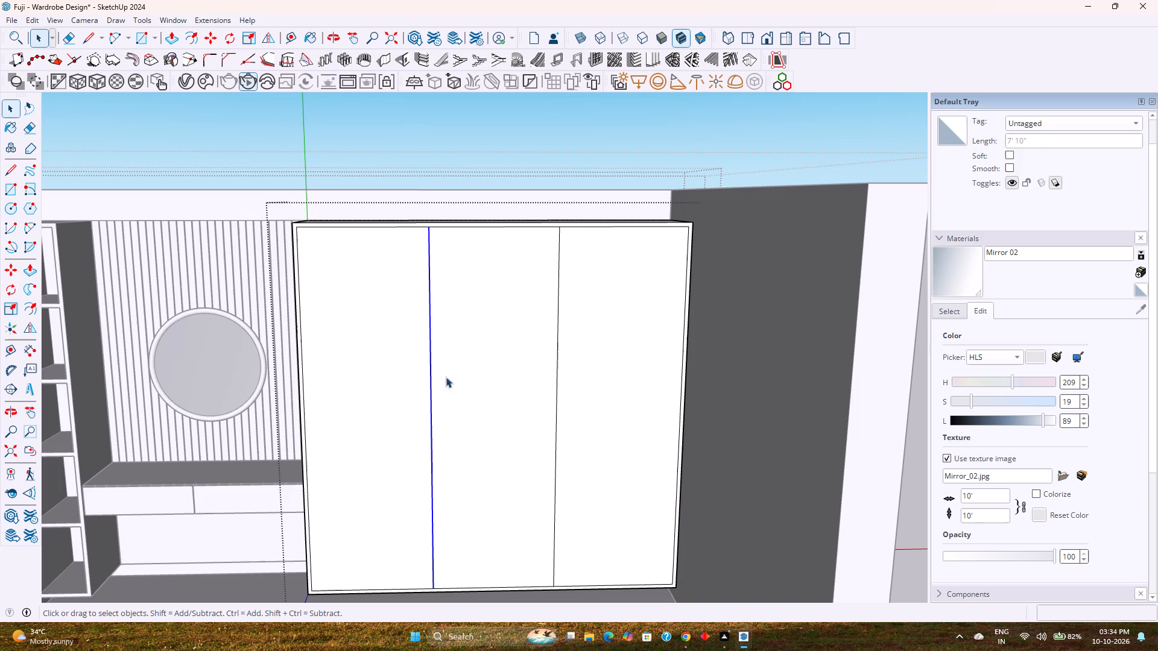
pyautogui.keyDown('ctrl'); pyautogui.click(557, 361); pyautogui.keyUp('ctrl')
pyautogui.press('m')
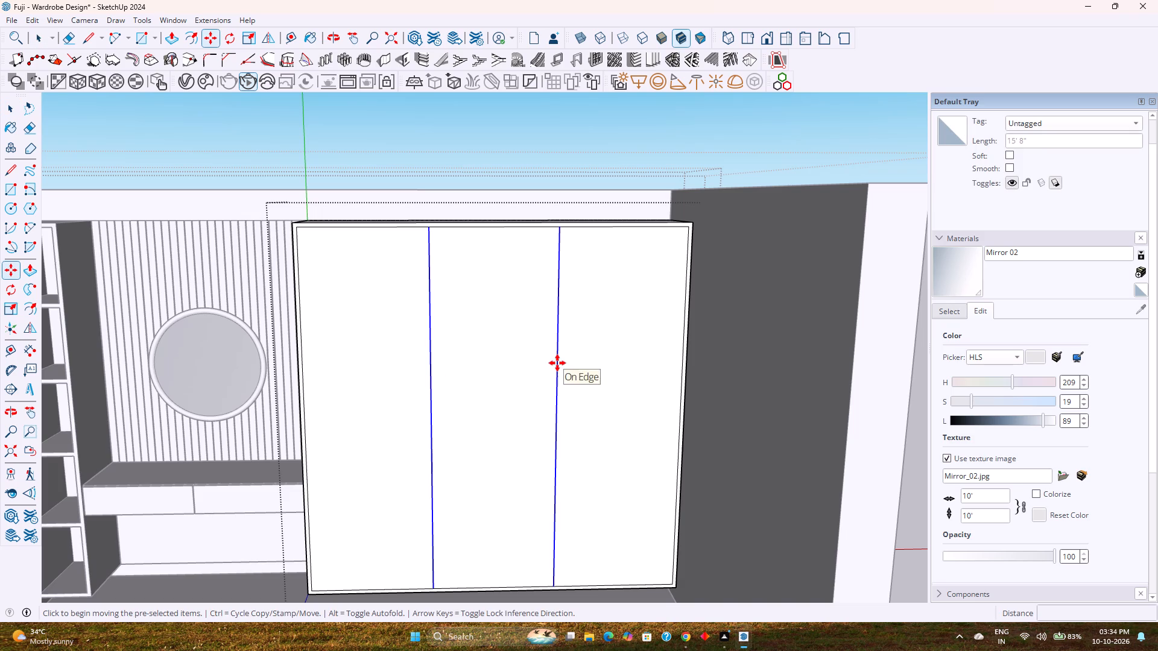
pyautogui.click(557, 363)
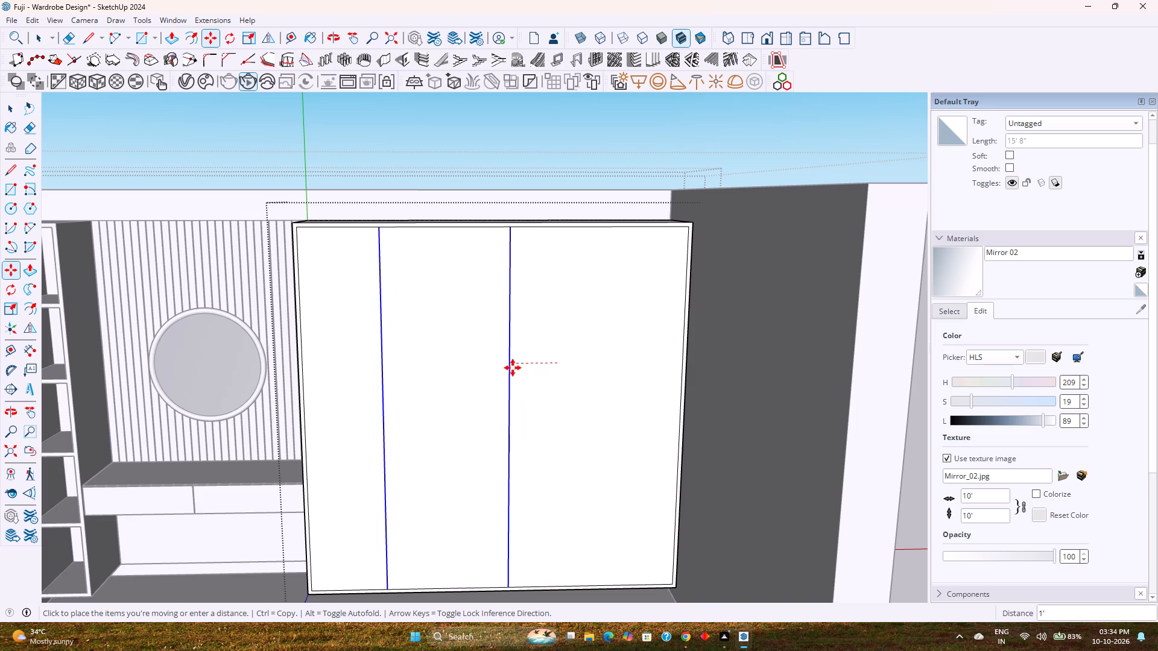
pyautogui.write('0.5')
pyautogui.press('Return')
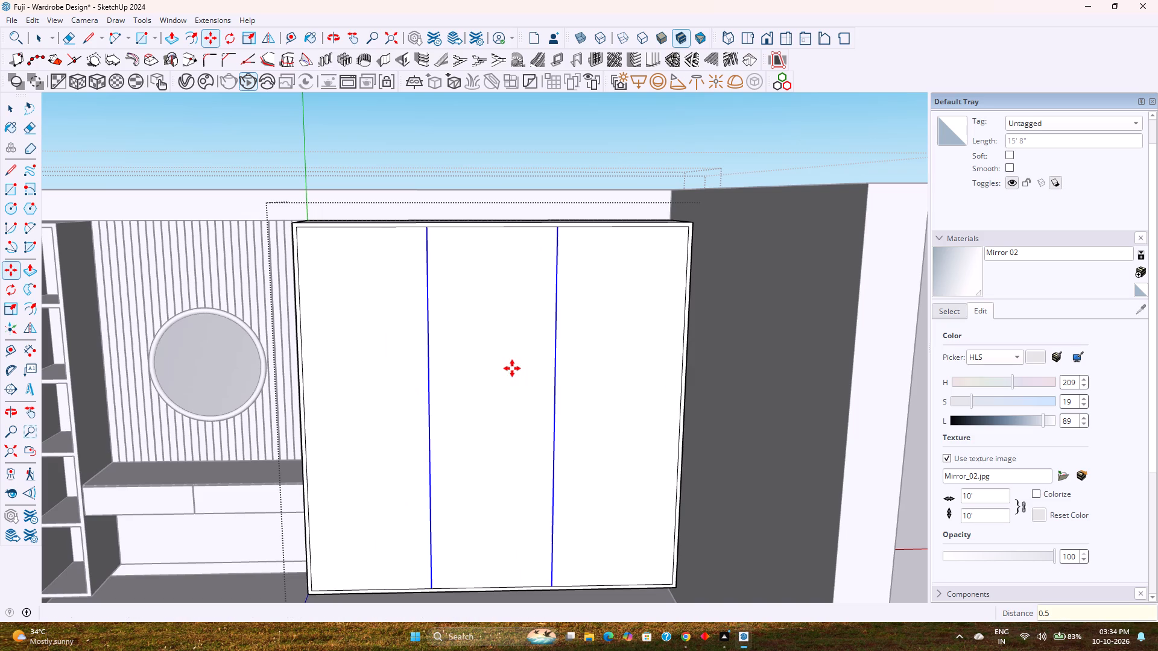
pyautogui.click(557, 353)
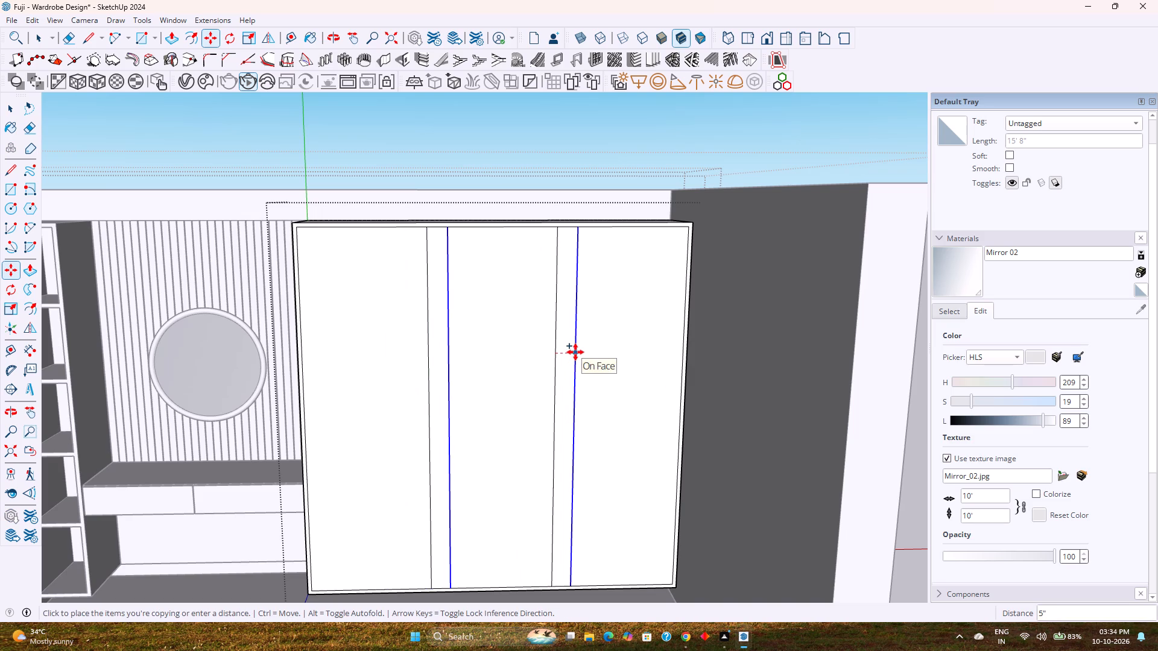
pyautogui.press('1')
pyautogui.press('Return')
pyautogui.press('space')
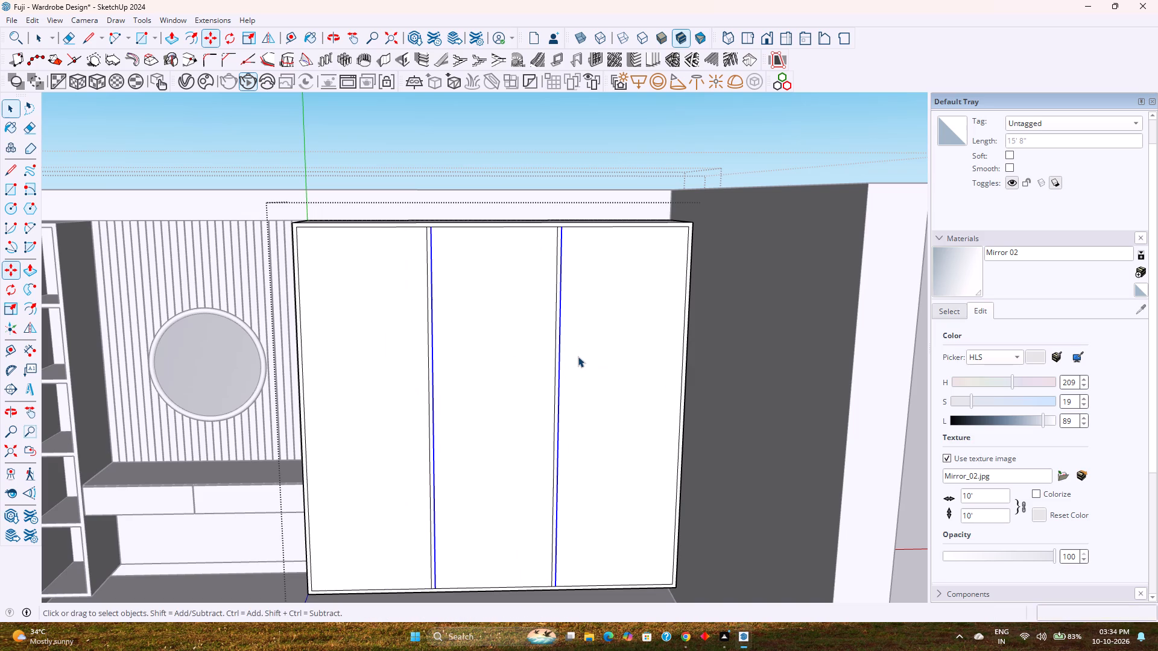
# Erase the short edge segments at the top and bottom of both divider strips so they merge with the frame.
pyautogui.scroll(12, 435, 219)
pyautogui.press('e')
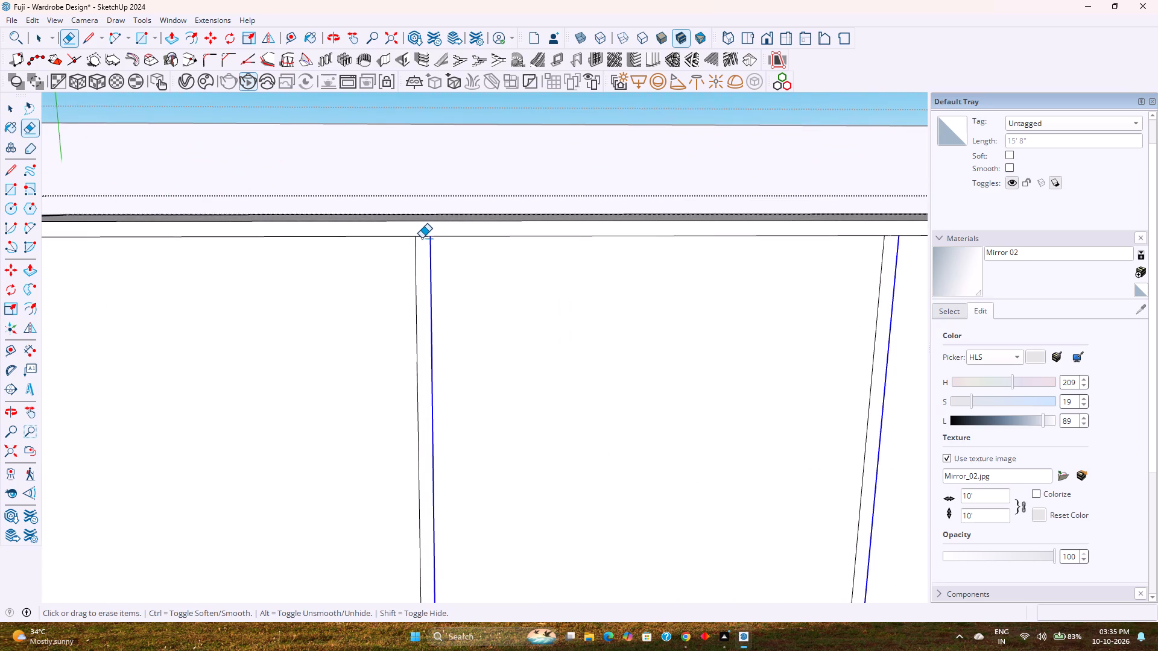
pyautogui.click(422, 238)
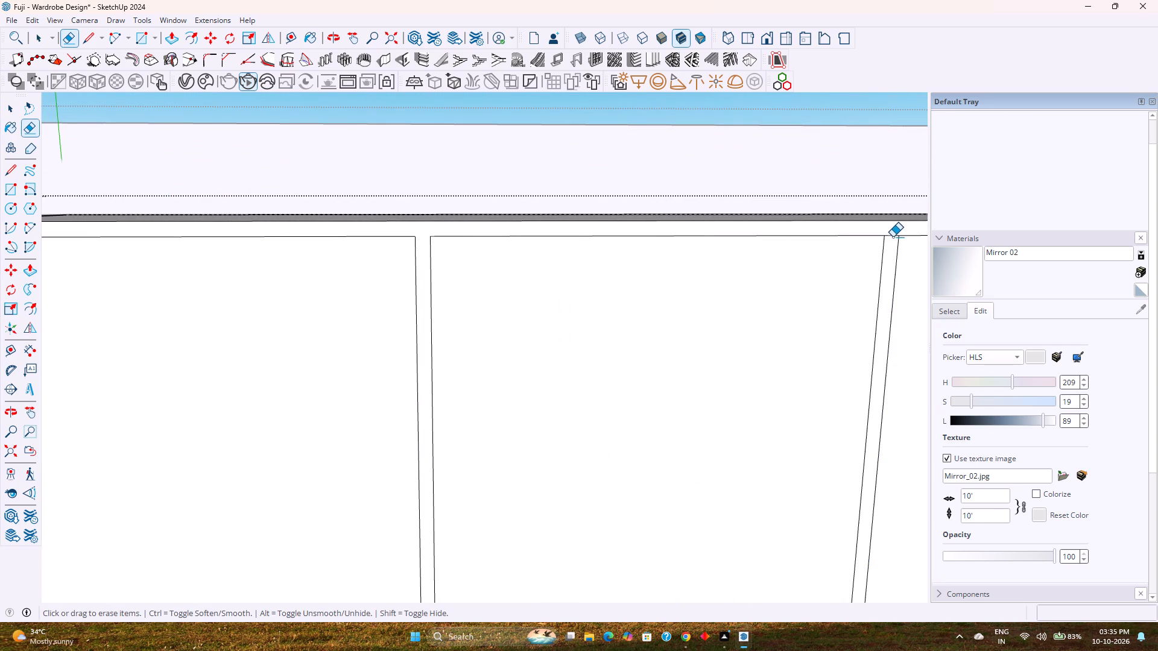
pyautogui.click(893, 237)
pyautogui.scroll(-6, 698, 312)
pyautogui.keyDown('shift'); pyautogui.moveTo(688, 415); pyautogui.dragTo(618, 271, button='middle'); pyautogui.keyUp('shift')
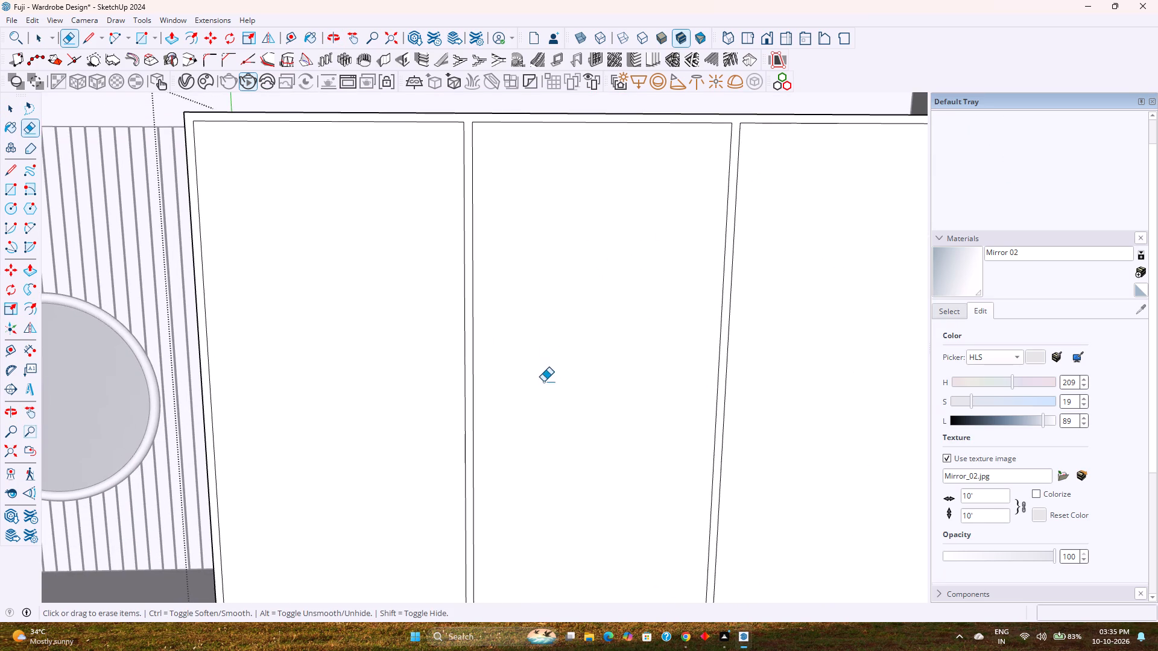
pyautogui.scroll(-8, 589, 366)
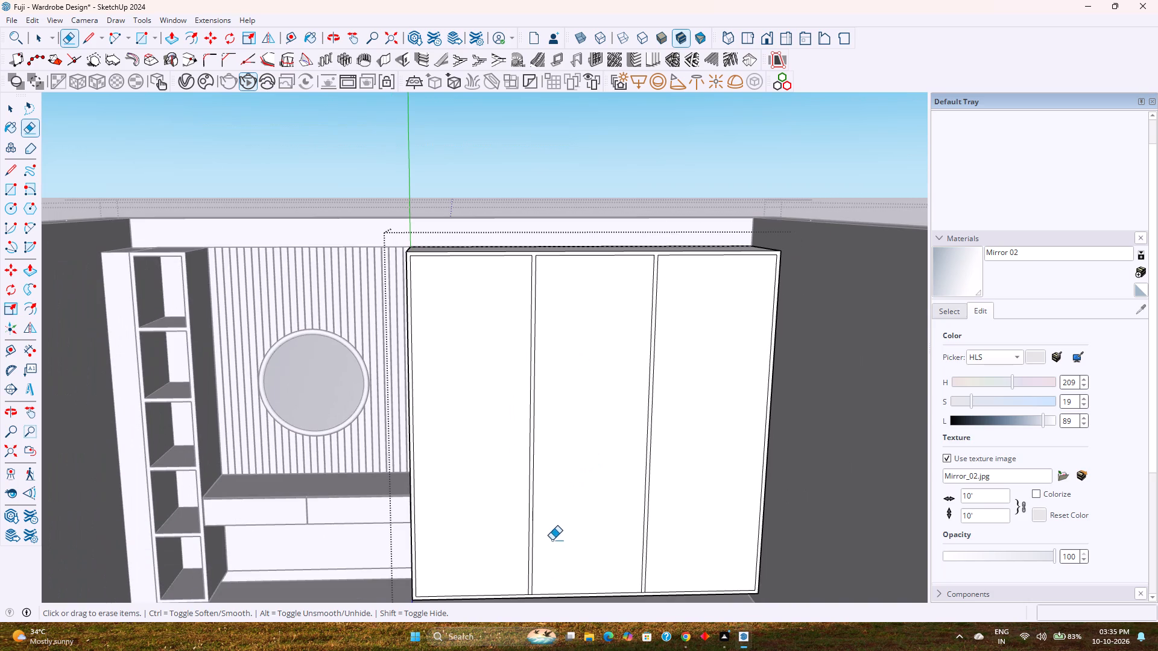
pyautogui.keyDown('shift'); pyautogui.moveTo(545, 555); pyautogui.dragTo(520, 450, button='middle'); pyautogui.keyUp('shift')
pyautogui.scroll(10, 504, 506)
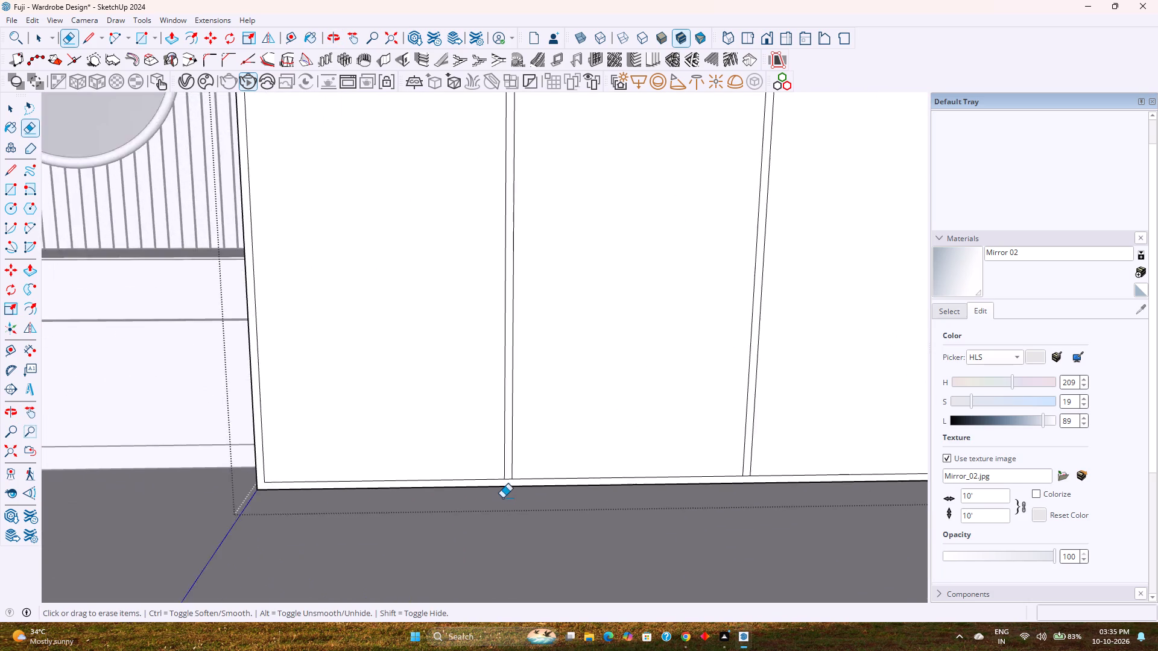
pyautogui.scroll(1, 502, 498)
pyautogui.click(514, 470)
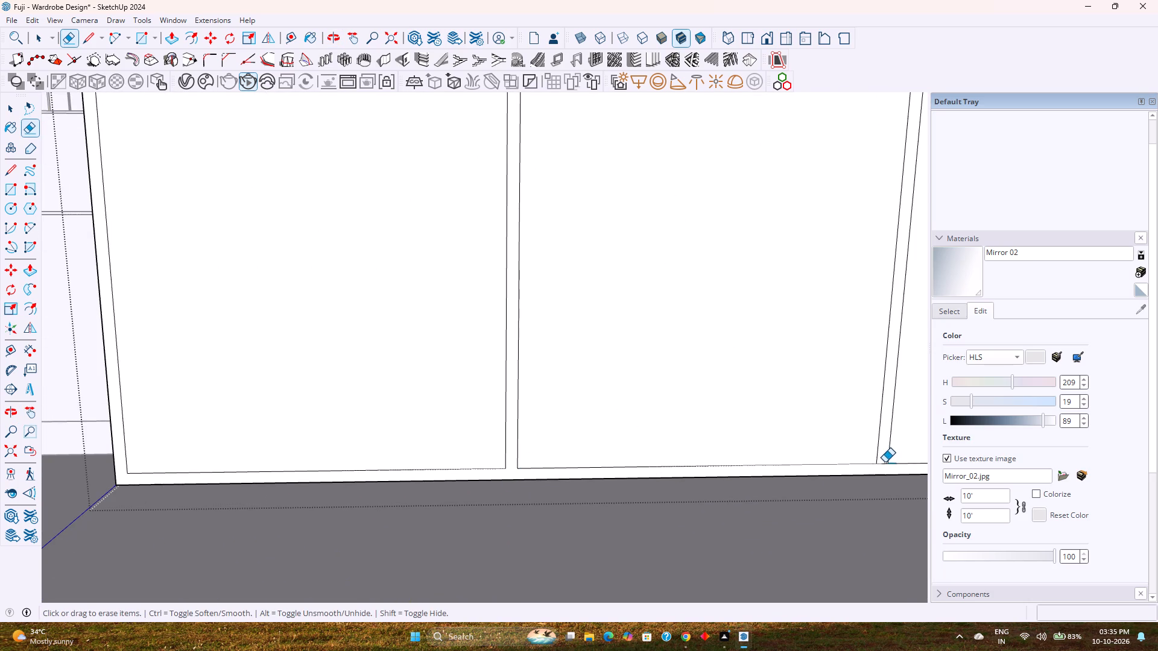
pyautogui.click(883, 464)
# Push the three bay faces 1' 8" into the block, matching the back of the open shelf unit's niches.
pyautogui.press('p')
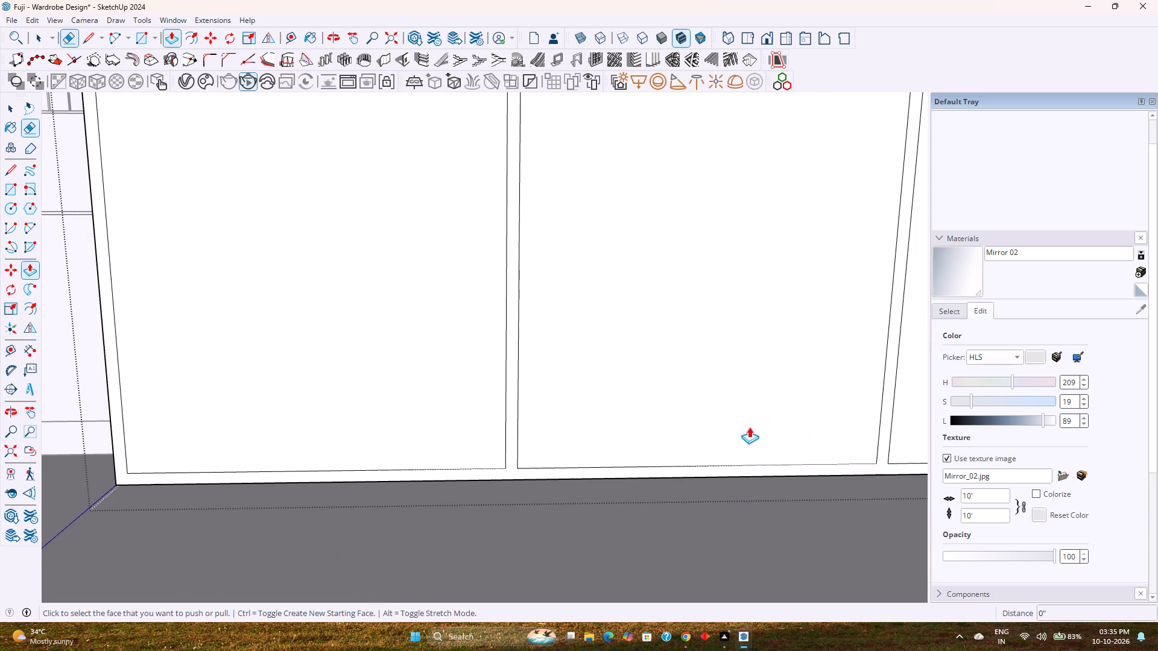
pyautogui.scroll(-4, 274, 268)
pyautogui.keyDown('shift'); pyautogui.moveTo(278, 268); pyautogui.dragTo(520, 517, button='middle'); pyautogui.keyUp('shift')
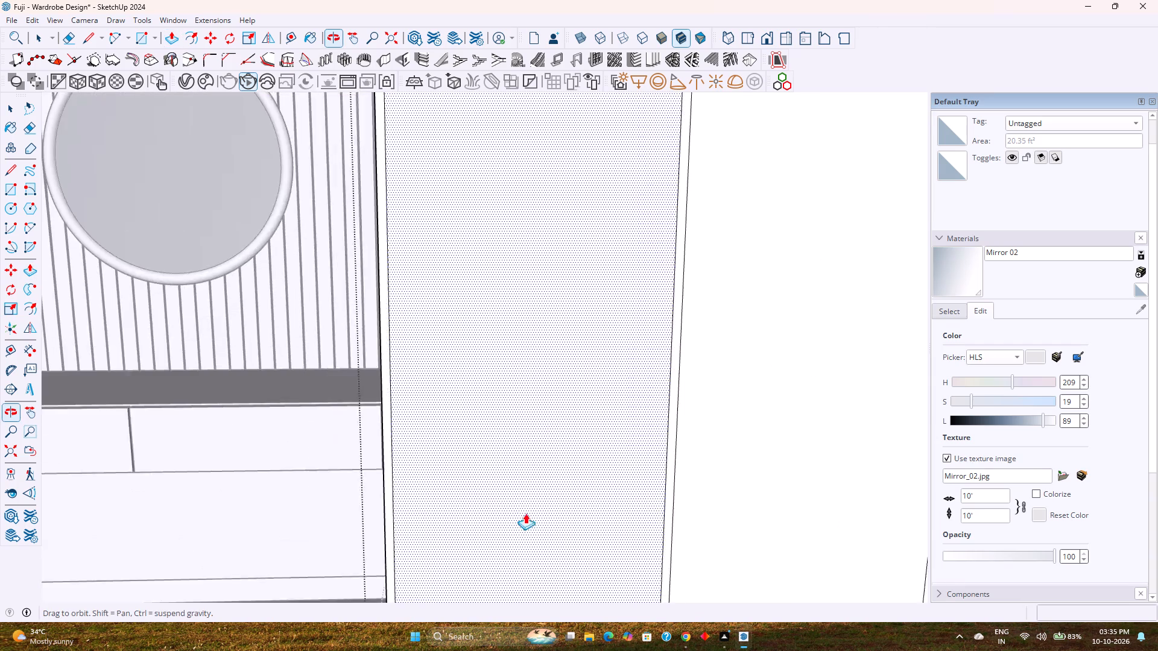
pyautogui.scroll(-3, 485, 449)
pyautogui.moveTo(472, 430); pyautogui.dragTo(654, 497, button='middle')
pyautogui.scroll(-1, 654, 497)
pyautogui.scroll(-5, 517, 388)
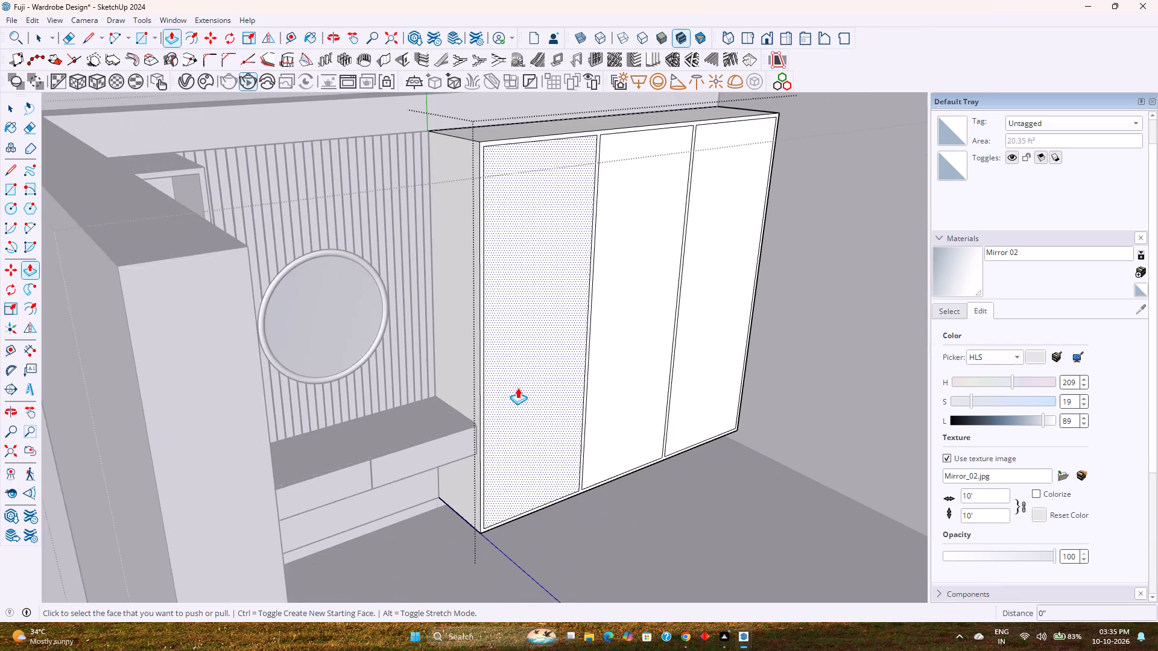
pyautogui.scroll(-1, 517, 388)
pyautogui.moveTo(520, 374); pyautogui.dragTo(438, 431, button='middle')
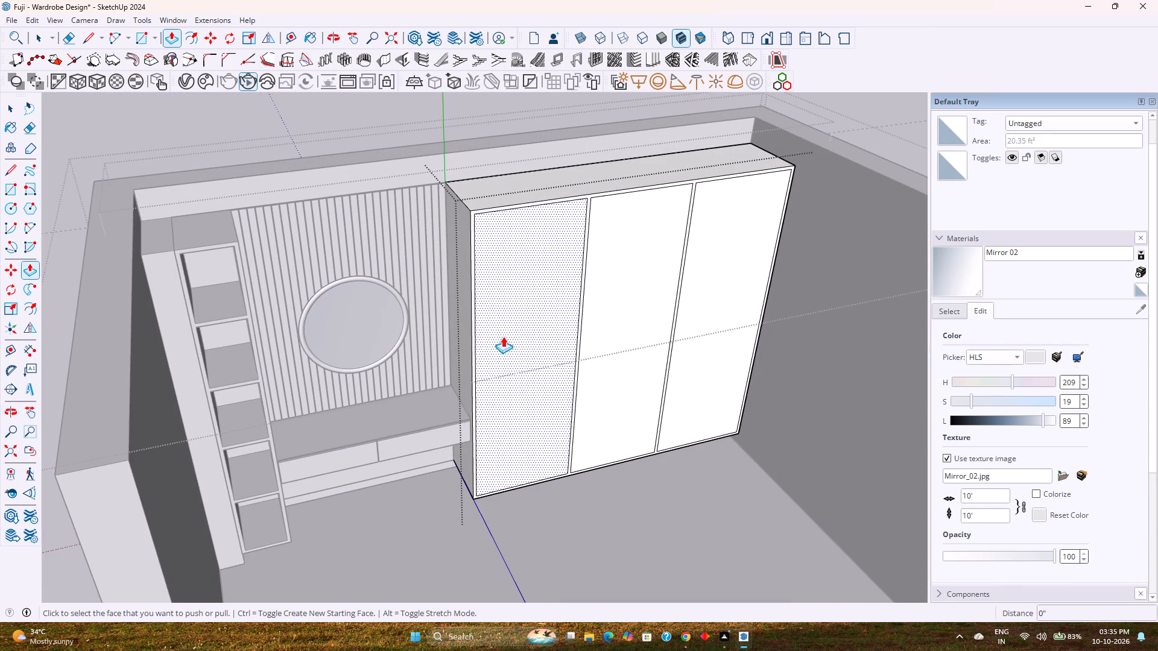
pyautogui.click(503, 336)
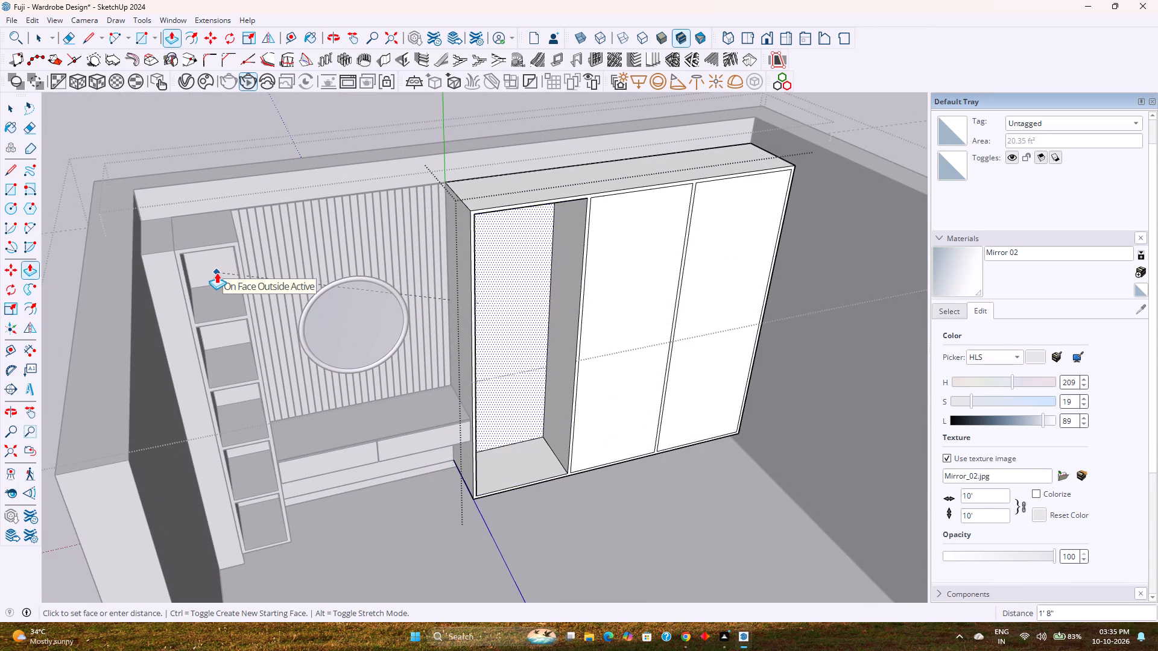
pyautogui.click(217, 272)
pyautogui.doubleClick(615, 269)
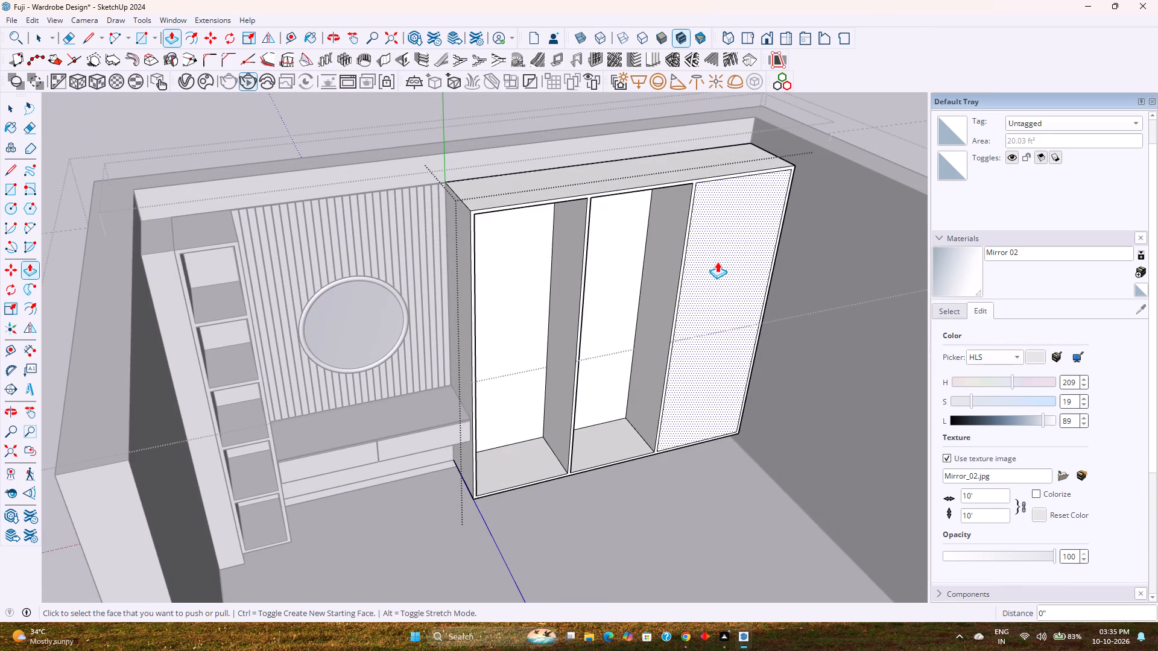
pyautogui.doubleClick(717, 262)
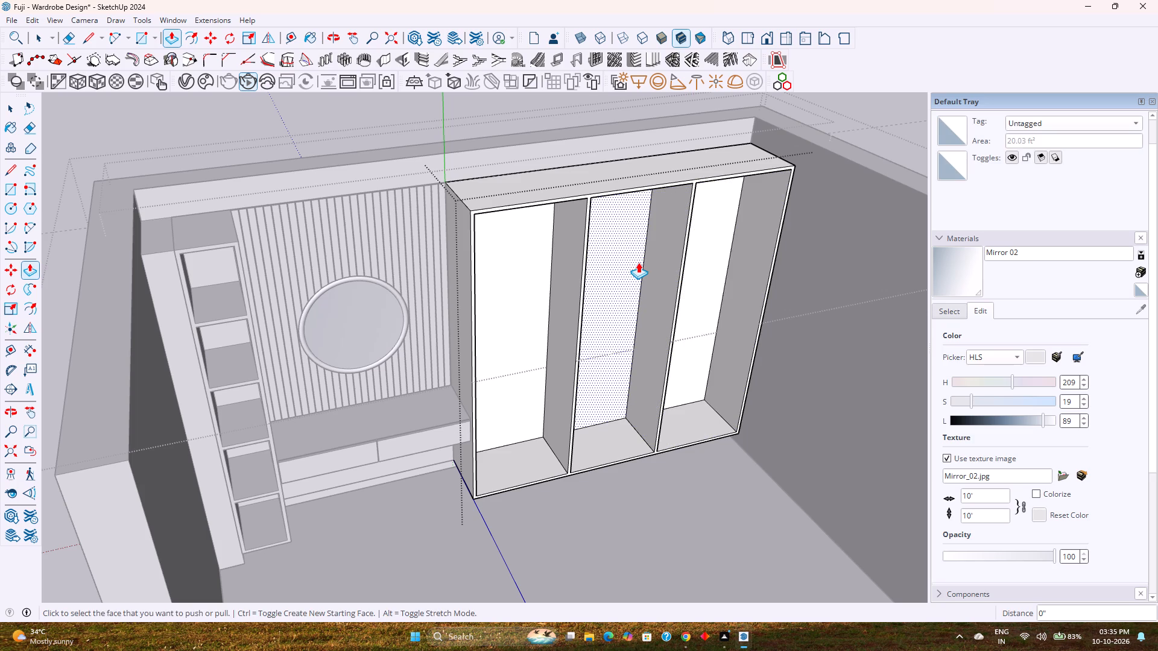
pyautogui.click(638, 262)
pyautogui.press('Escape')
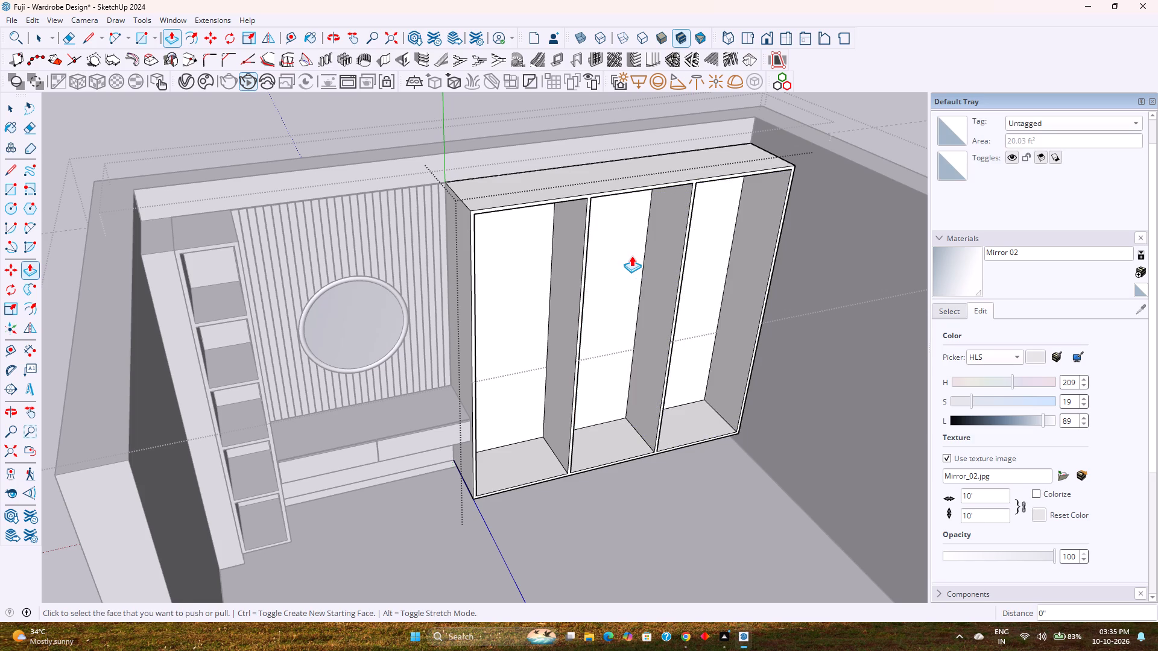
pyautogui.press('space')
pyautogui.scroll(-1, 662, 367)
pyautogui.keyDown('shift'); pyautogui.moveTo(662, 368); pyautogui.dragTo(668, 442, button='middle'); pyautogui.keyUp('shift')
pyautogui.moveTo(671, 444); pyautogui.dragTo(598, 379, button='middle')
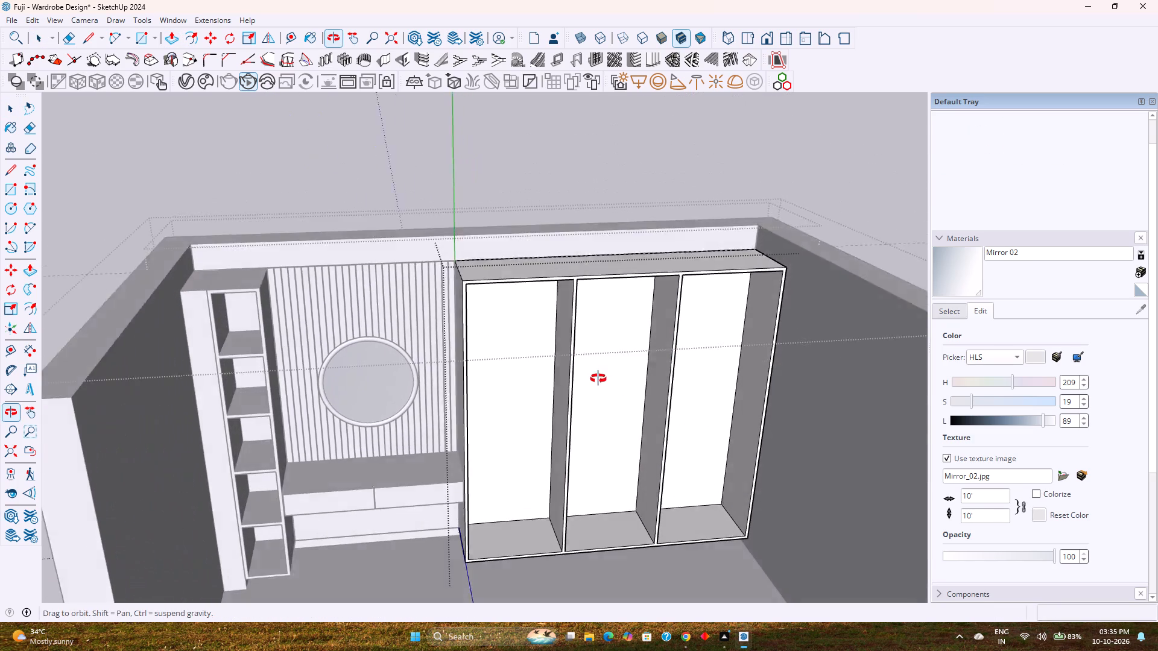
# Examine the hollowed three-bay wardrobe carcass from above and from the front, alongside the dressing unit and open shelf unit.
pyautogui.moveTo(598, 379); pyautogui.dragTo(601, 547, button='middle')
pyautogui.moveTo(596, 543); pyautogui.dragTo(540, 450, button='middle')
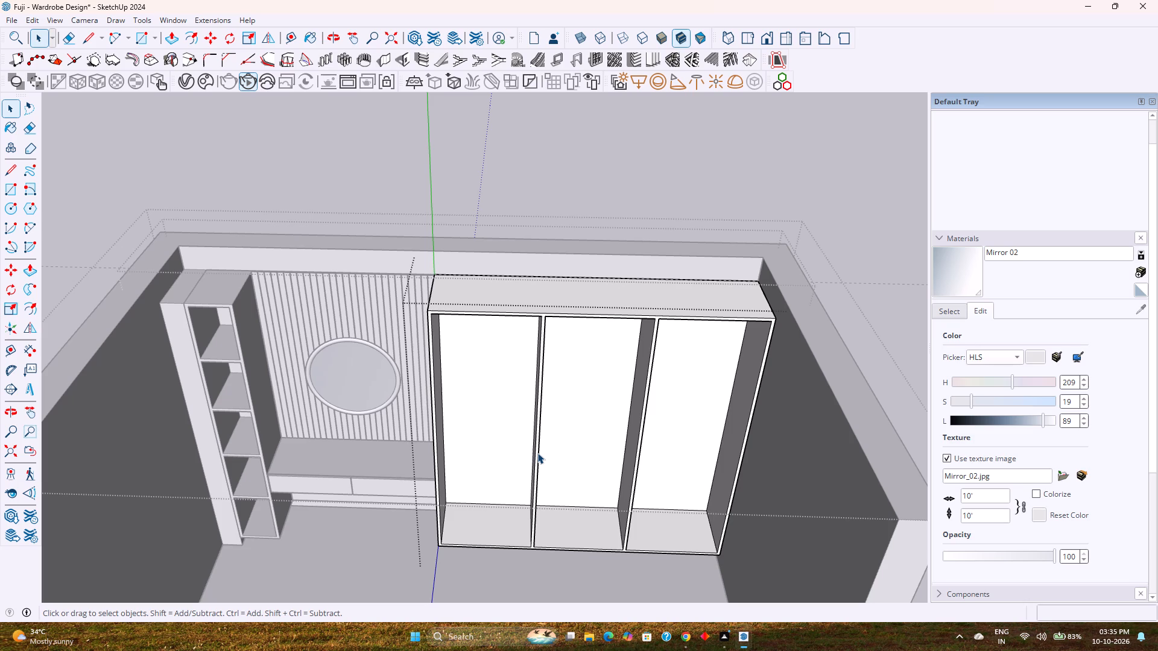
pyautogui.scroll(-3, 543, 406)
pyautogui.moveTo(552, 404); pyautogui.dragTo(549, 336, button='middle')
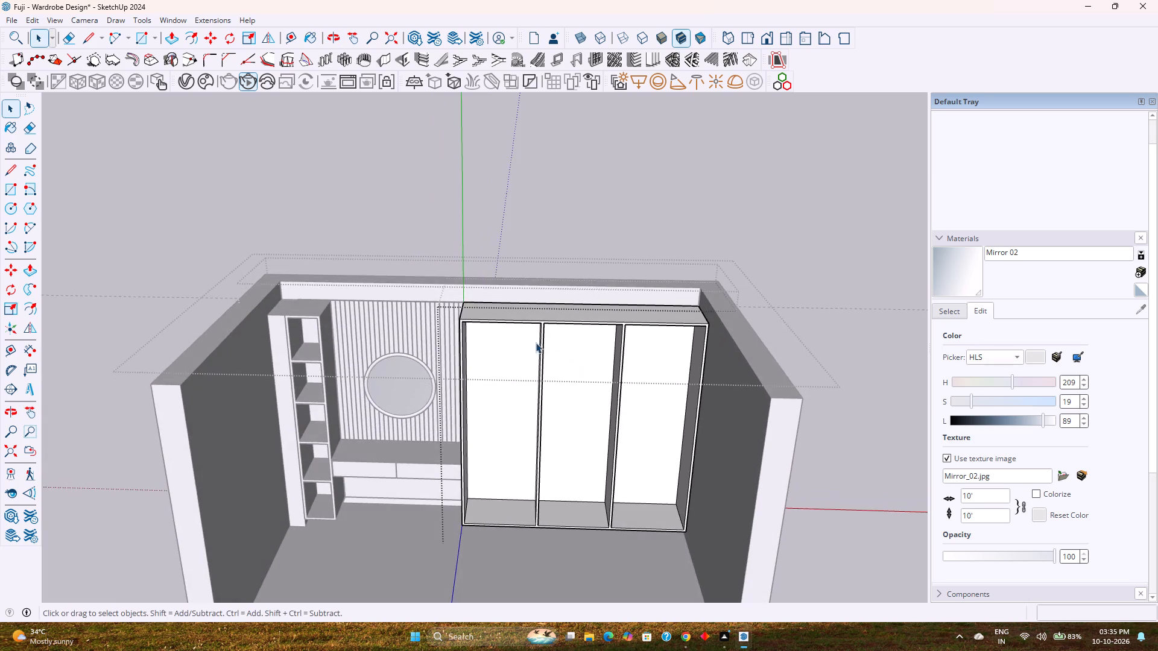
pyautogui.scroll(3, 536, 342)
pyautogui.moveTo(546, 409); pyautogui.dragTo(551, 381, button='middle')
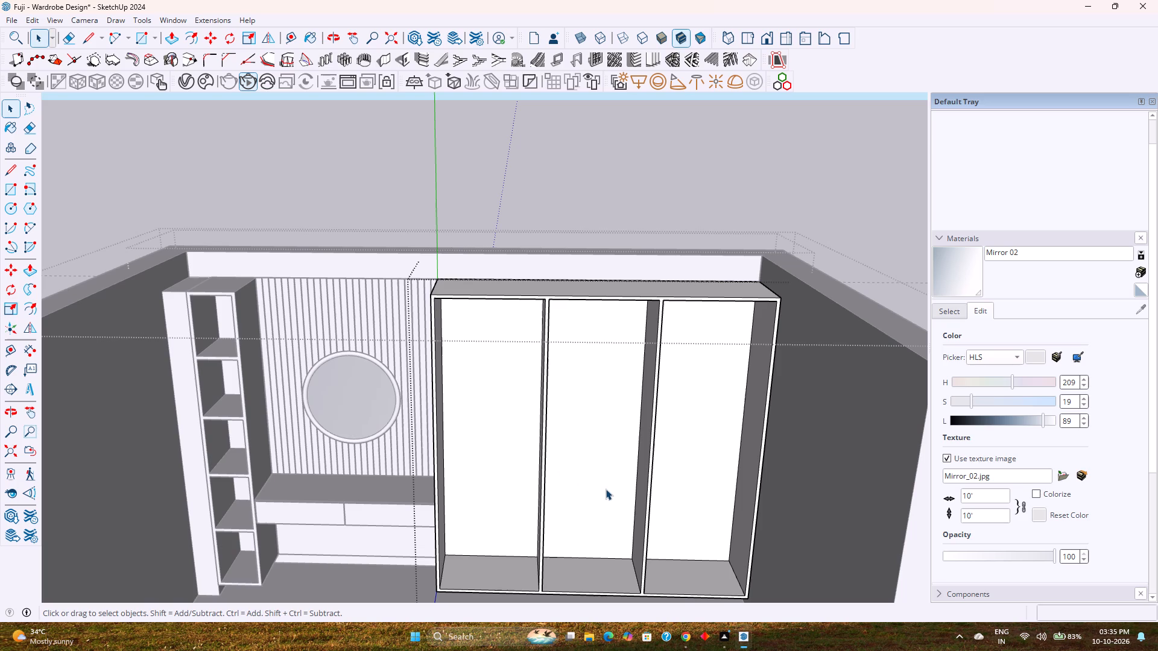
pyautogui.scroll(-2, 606, 489)
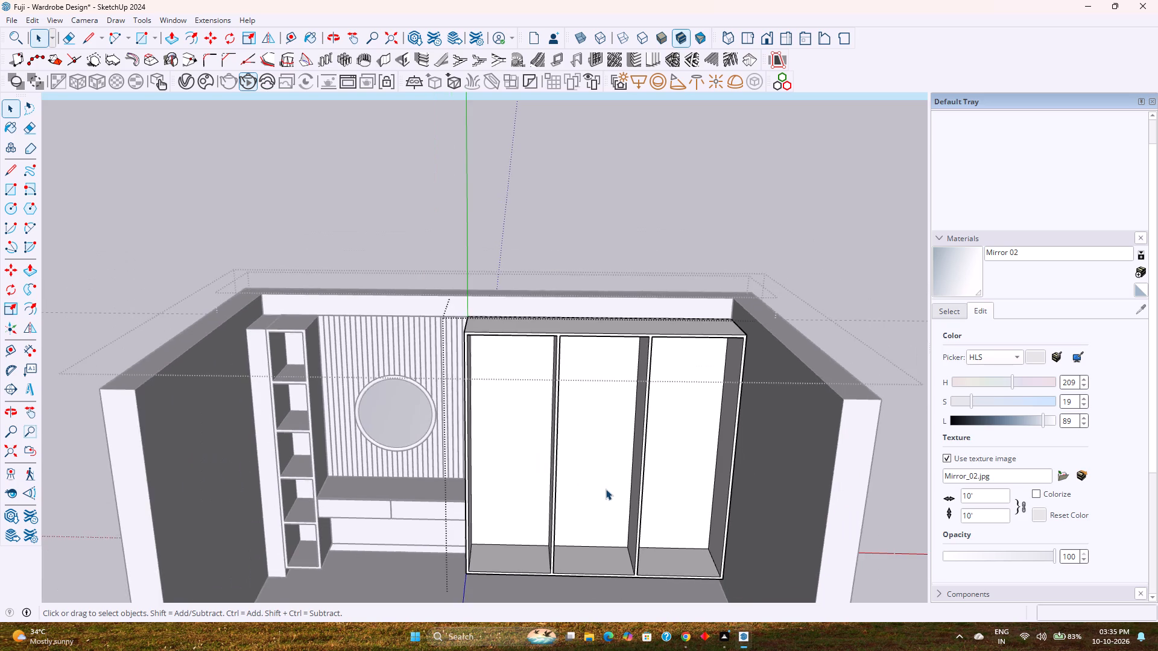
pyautogui.scroll(-1, 606, 489)
pyautogui.moveTo(606, 489); pyautogui.dragTo(591, 445, button='middle')
pyautogui.scroll(-2, 592, 486)
pyautogui.moveTo(592, 486); pyautogui.dragTo(600, 460, button='middle')
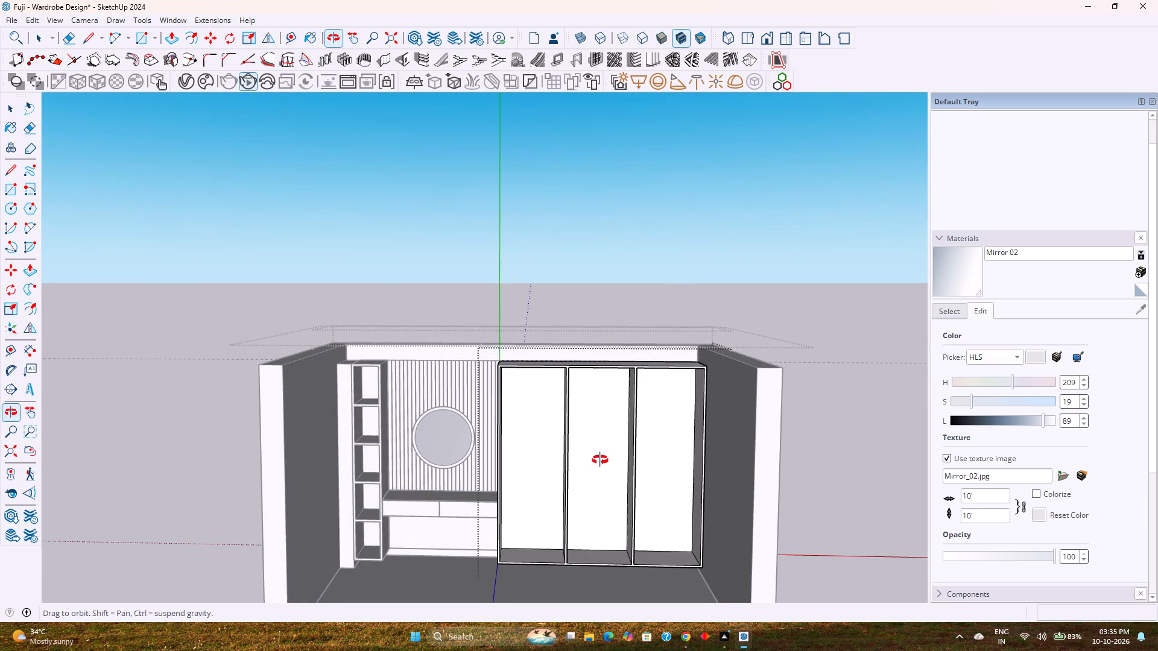
pyautogui.moveTo(600, 460); pyautogui.dragTo(606, 473, button='middle')
pyautogui.scroll(7, 606, 550)
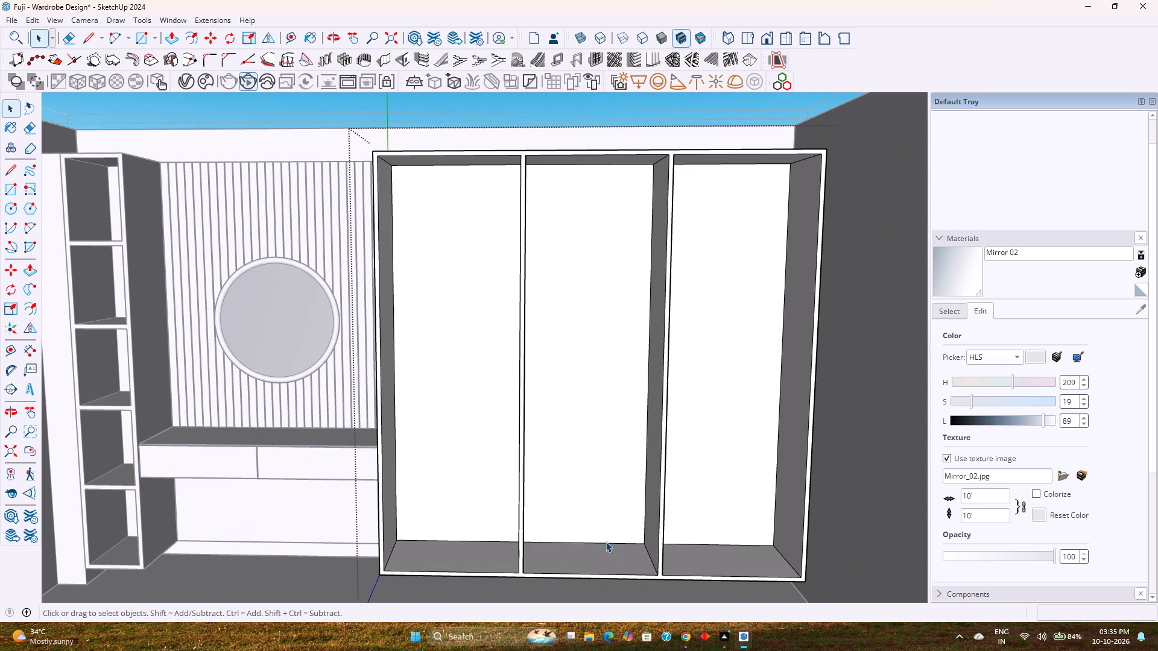
# Select the bottom back edge inside the middle bay of the wardrobe carcass.
pyautogui.click(606, 541)
pyautogui.click(606, 543)
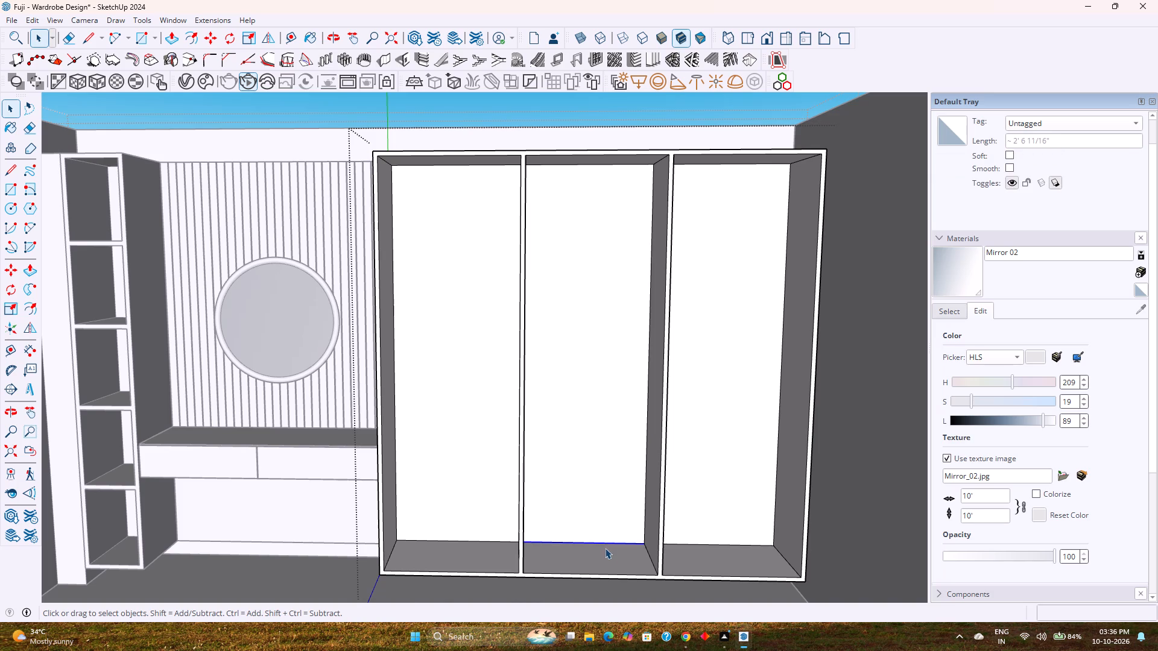
pyautogui.scroll(-4, 606, 546)
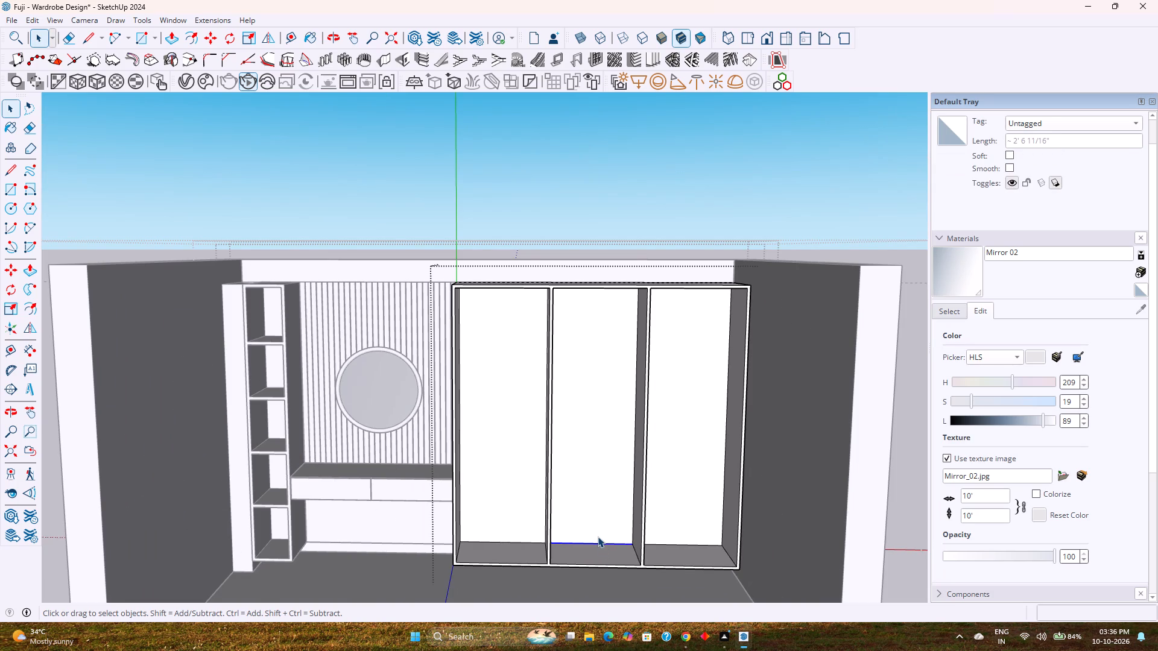
pyautogui.scroll(-1, 598, 536)
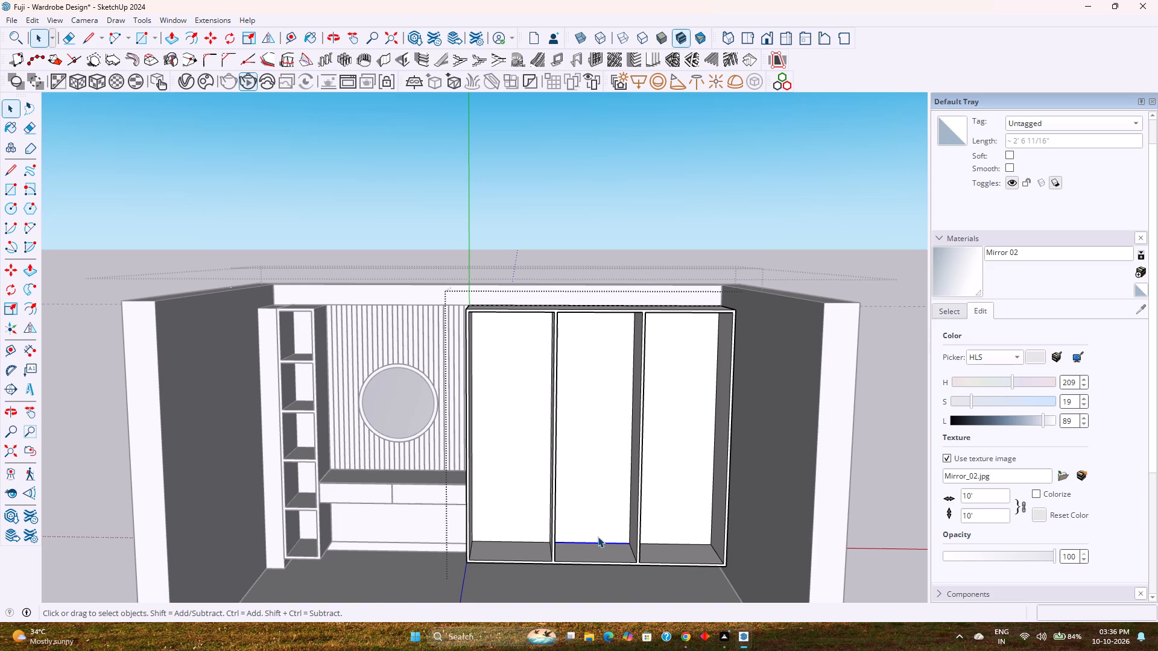
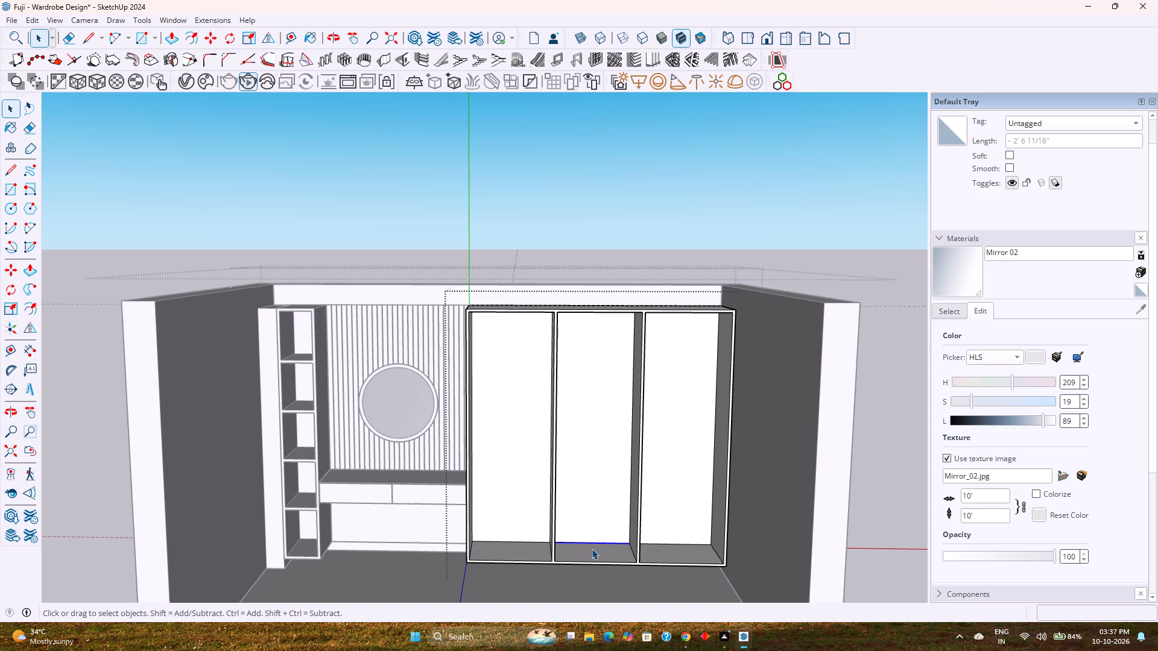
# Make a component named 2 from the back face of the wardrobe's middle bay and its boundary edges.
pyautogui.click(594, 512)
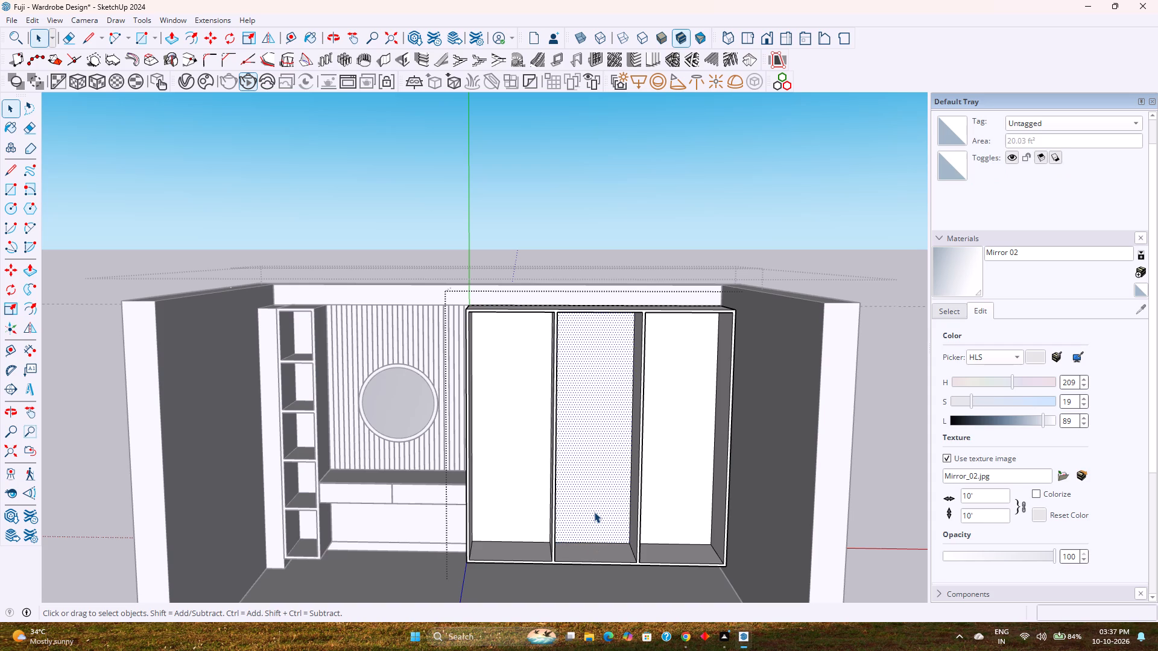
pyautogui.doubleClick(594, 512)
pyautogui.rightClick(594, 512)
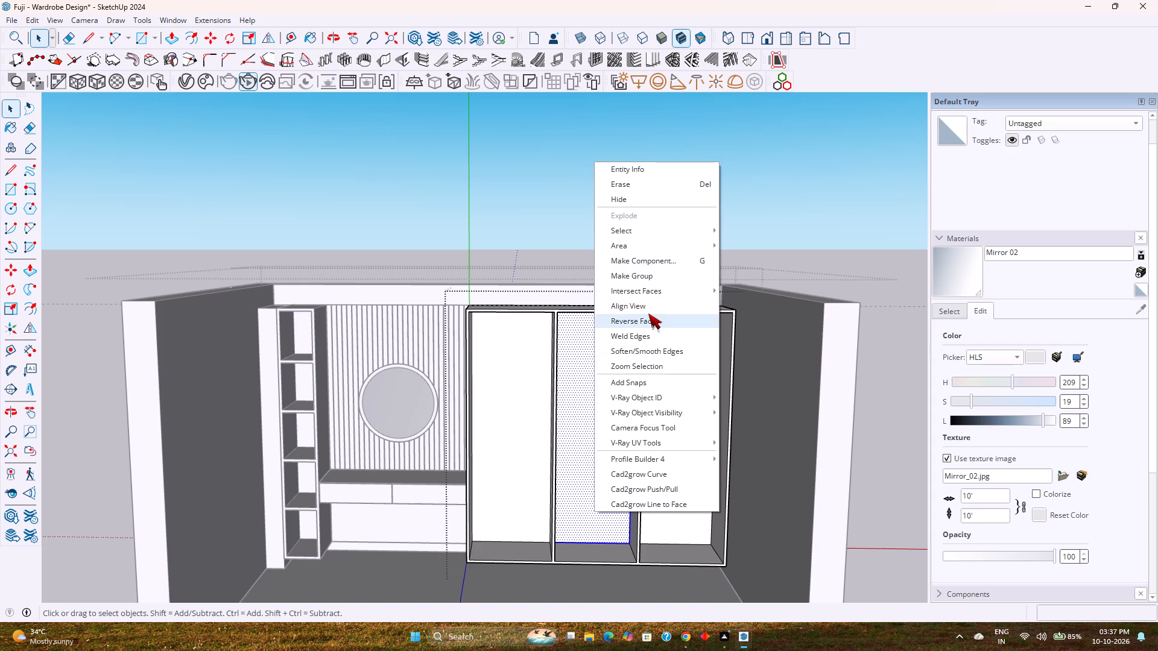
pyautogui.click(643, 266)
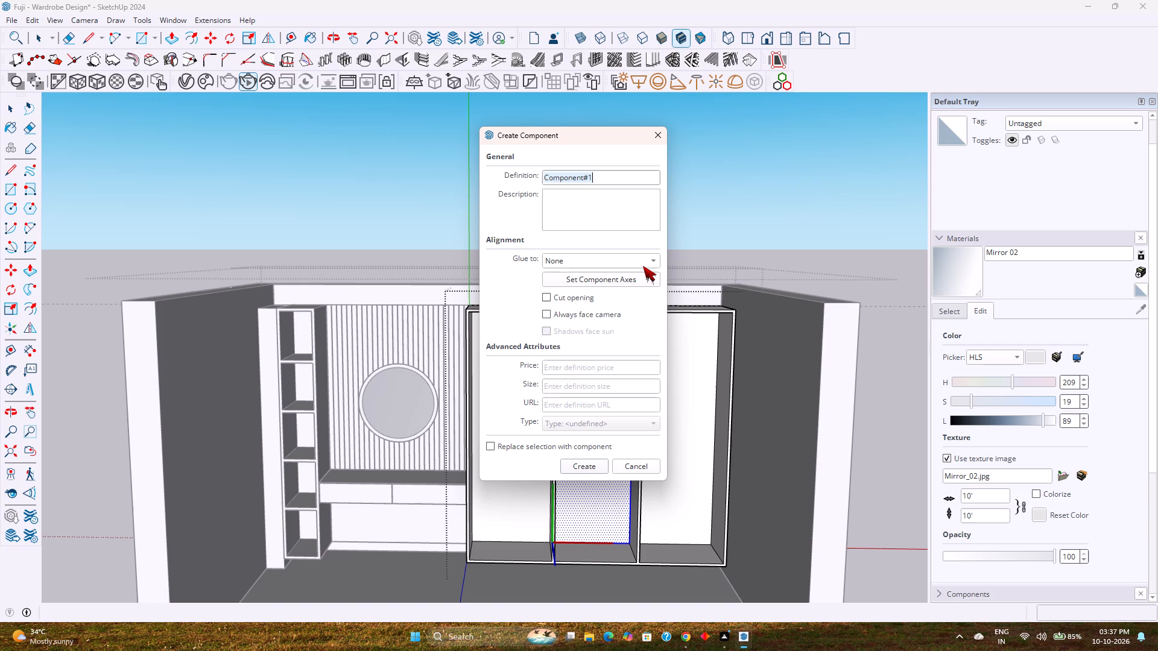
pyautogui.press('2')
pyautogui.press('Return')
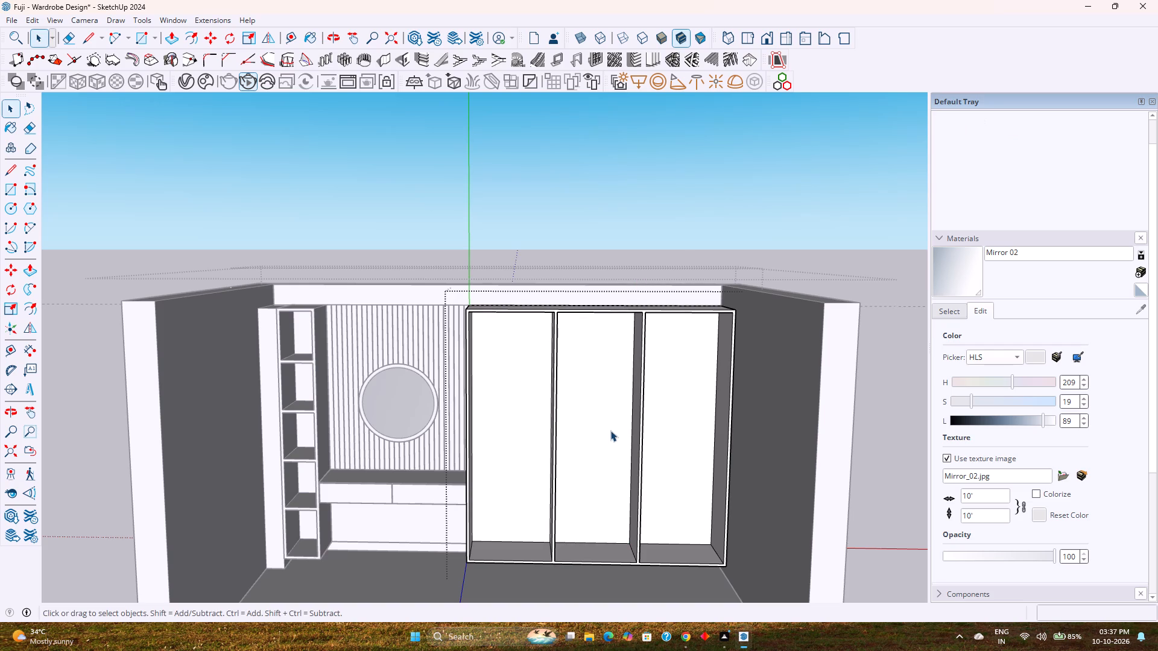
# Group the middle bay's back face with its edges, convert it to component 2, replacing the existing definition, and open it for editing.
pyautogui.doubleClick(605, 428)
pyautogui.click(605, 428)
pyautogui.doubleClick(605, 428)
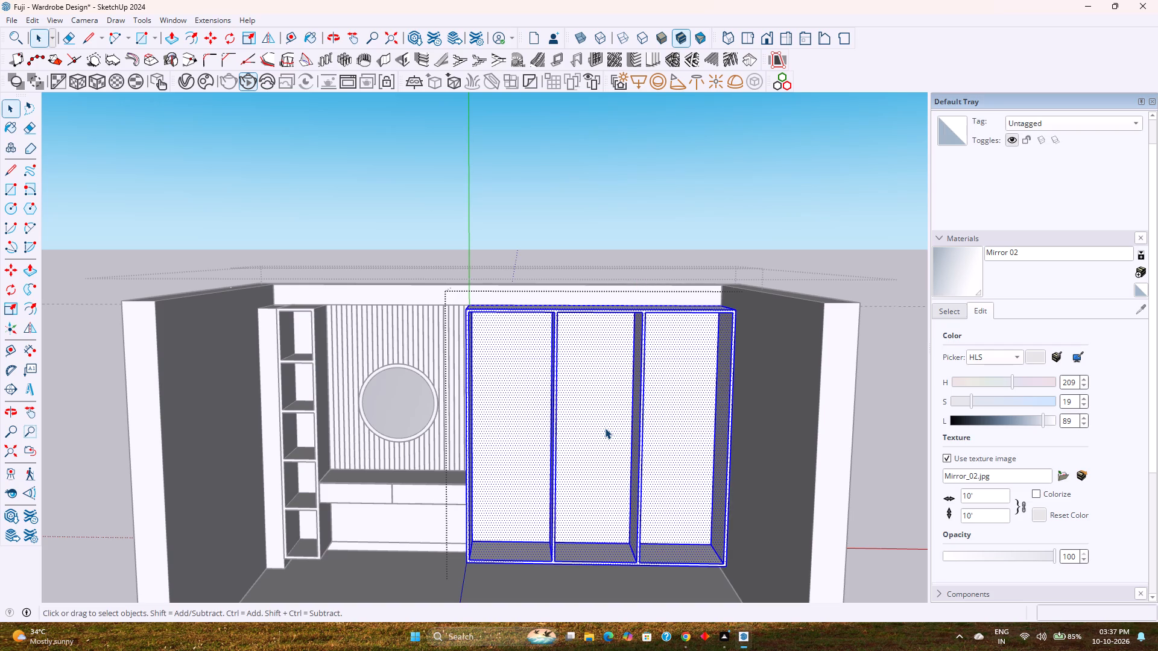
pyautogui.click(605, 428)
pyautogui.click(605, 428)
pyautogui.rightClick(605, 428)
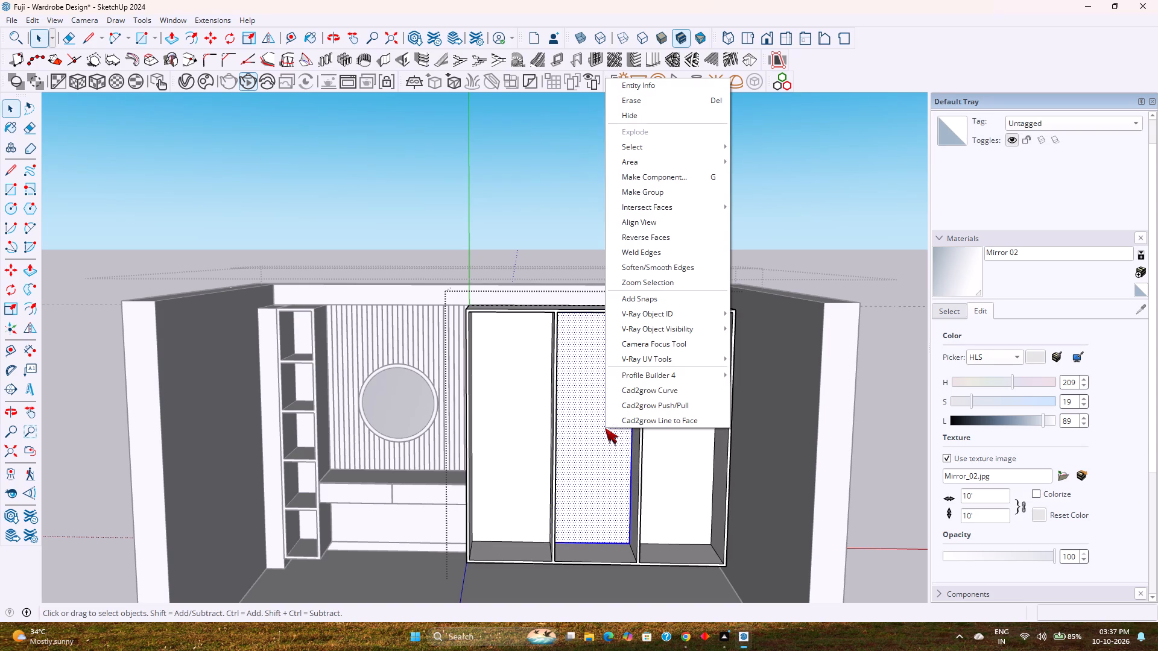
pyautogui.click(643, 197)
pyautogui.rightClick(599, 353)
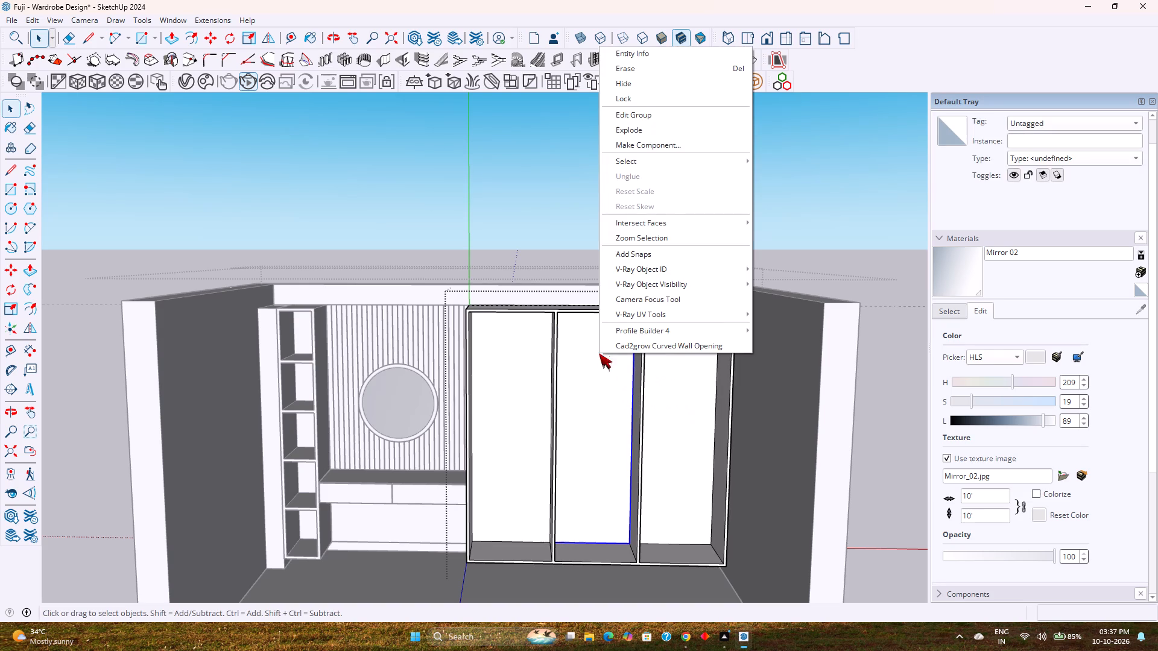
pyautogui.click(639, 149)
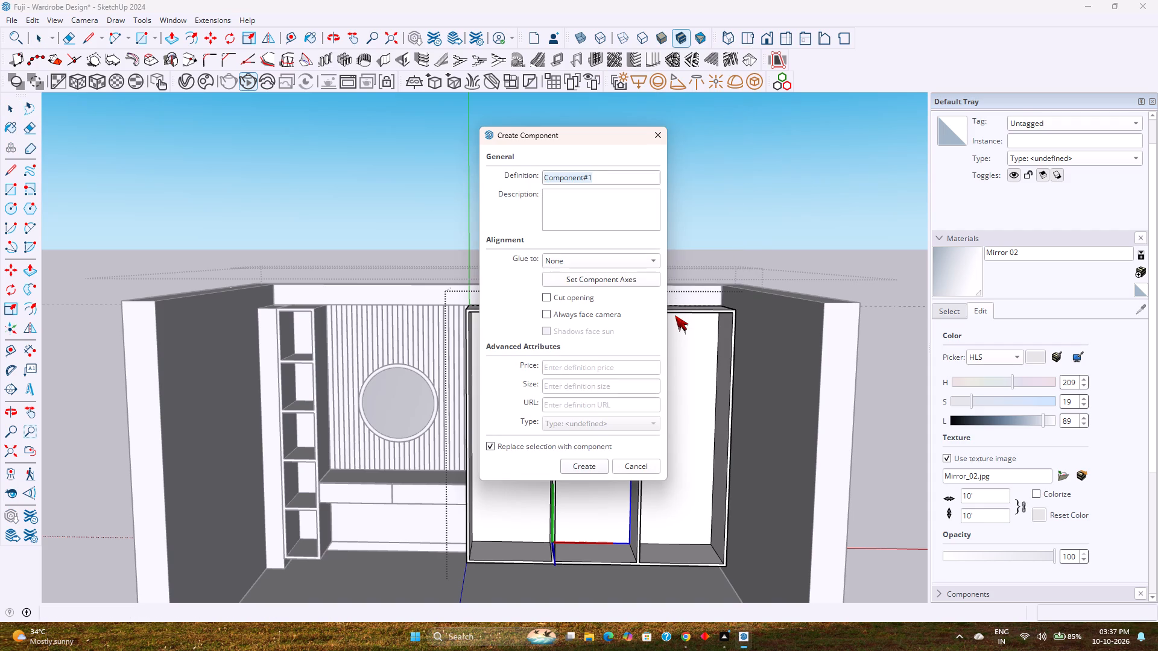
pyautogui.press('2')
pyautogui.press('Return')
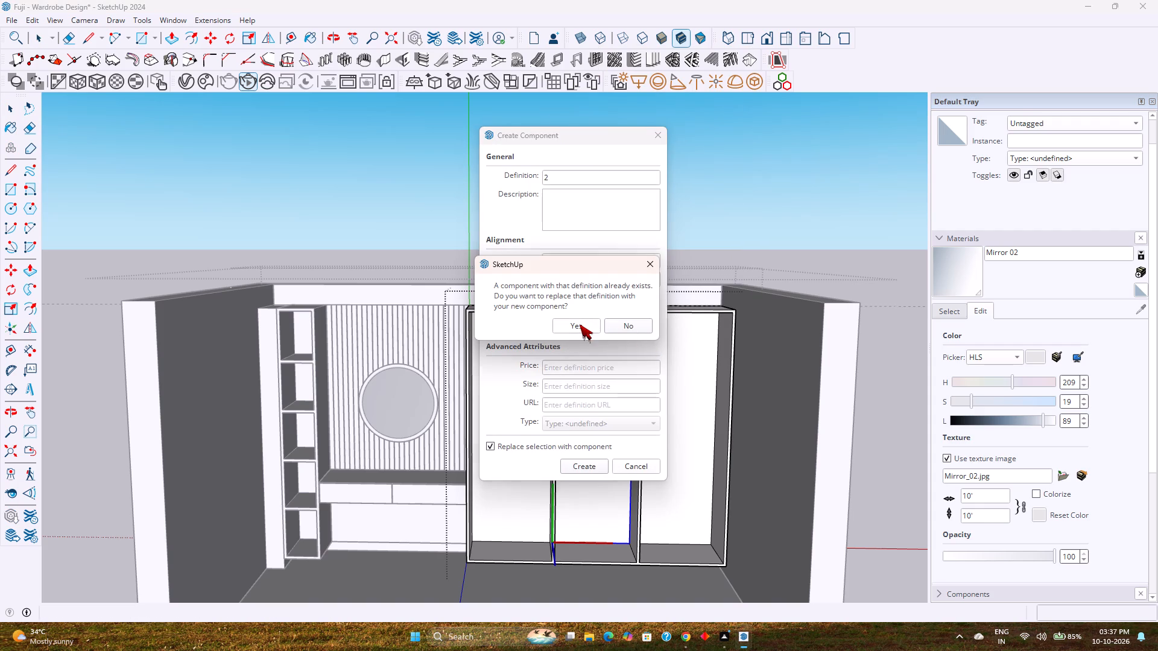
pyautogui.click(580, 324)
pyautogui.doubleClick(589, 367)
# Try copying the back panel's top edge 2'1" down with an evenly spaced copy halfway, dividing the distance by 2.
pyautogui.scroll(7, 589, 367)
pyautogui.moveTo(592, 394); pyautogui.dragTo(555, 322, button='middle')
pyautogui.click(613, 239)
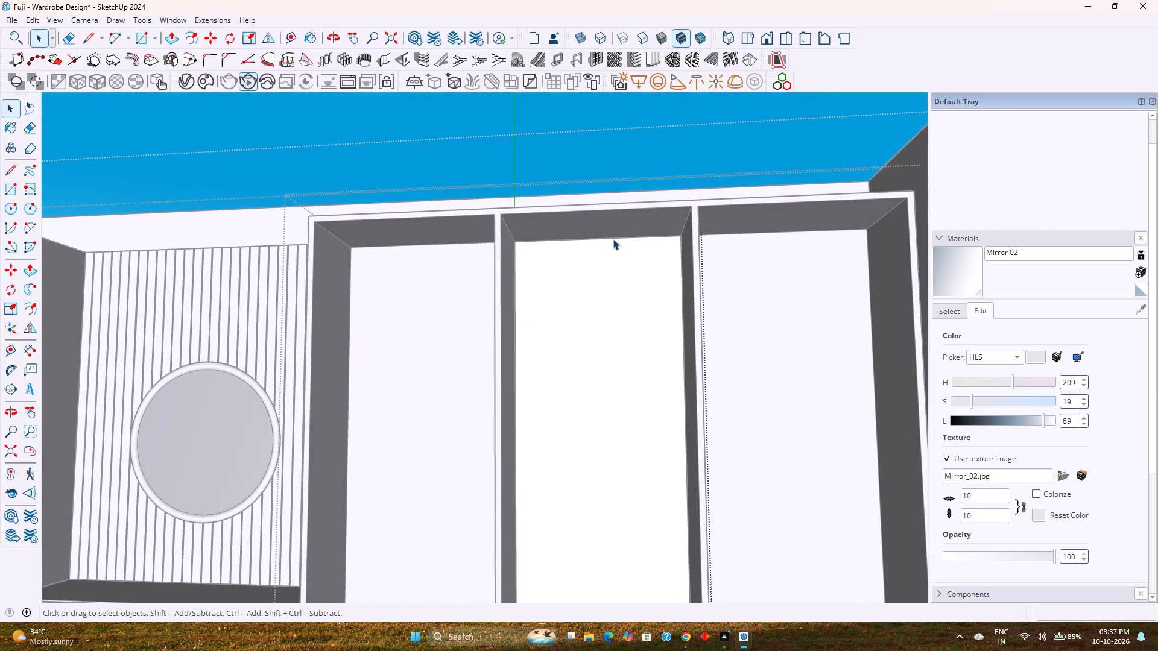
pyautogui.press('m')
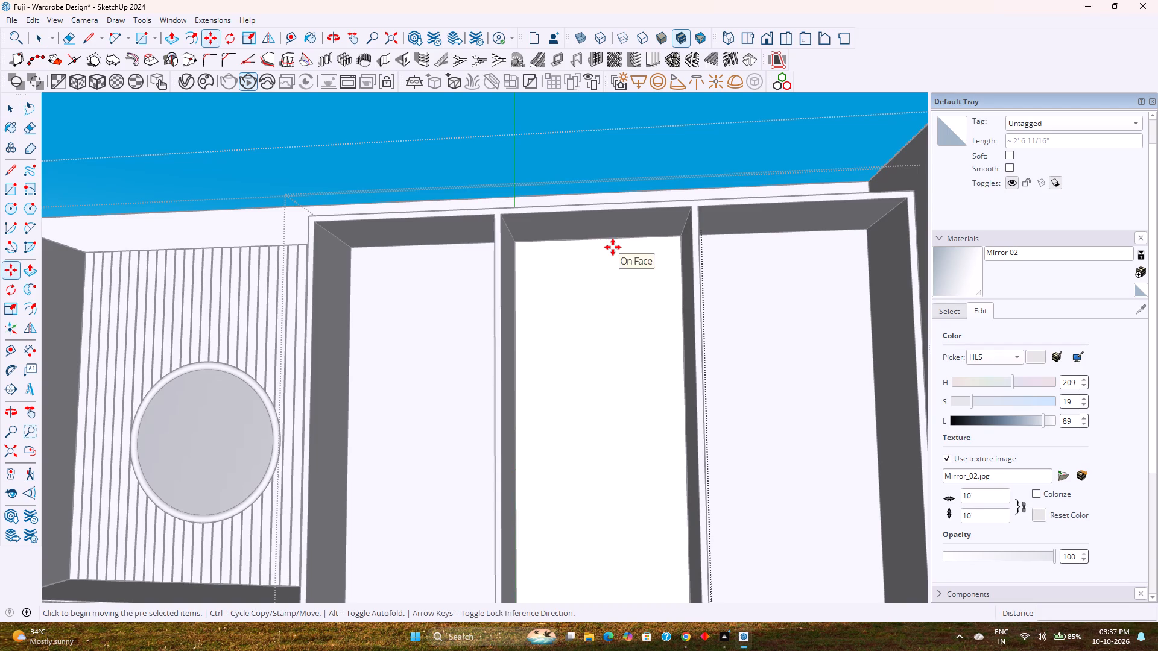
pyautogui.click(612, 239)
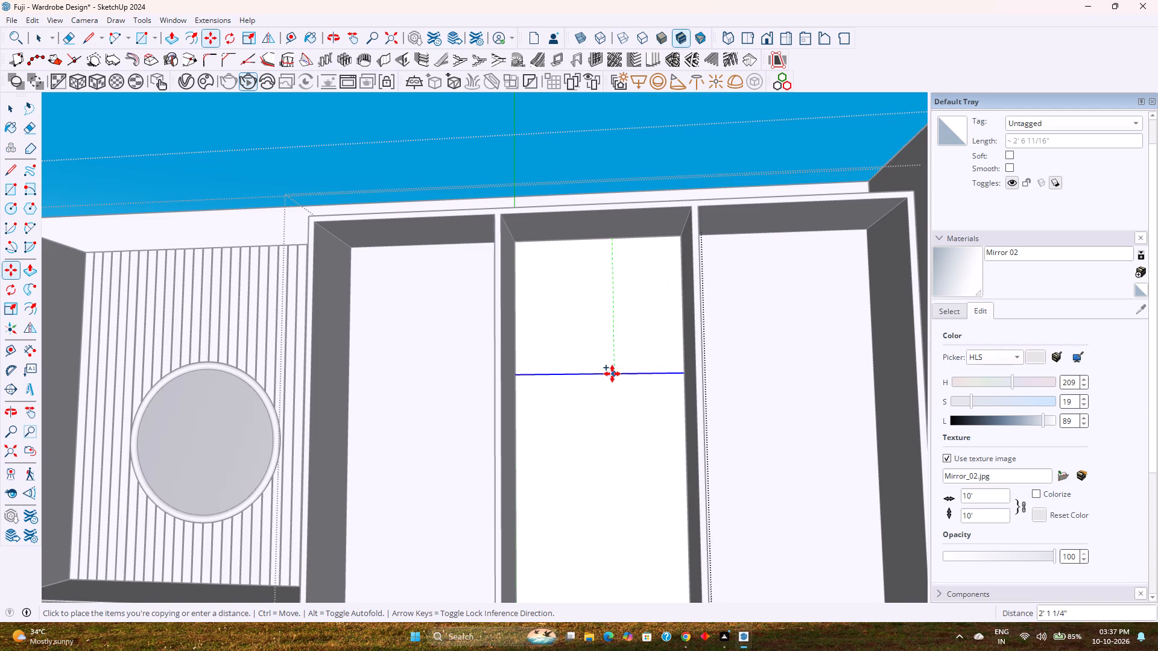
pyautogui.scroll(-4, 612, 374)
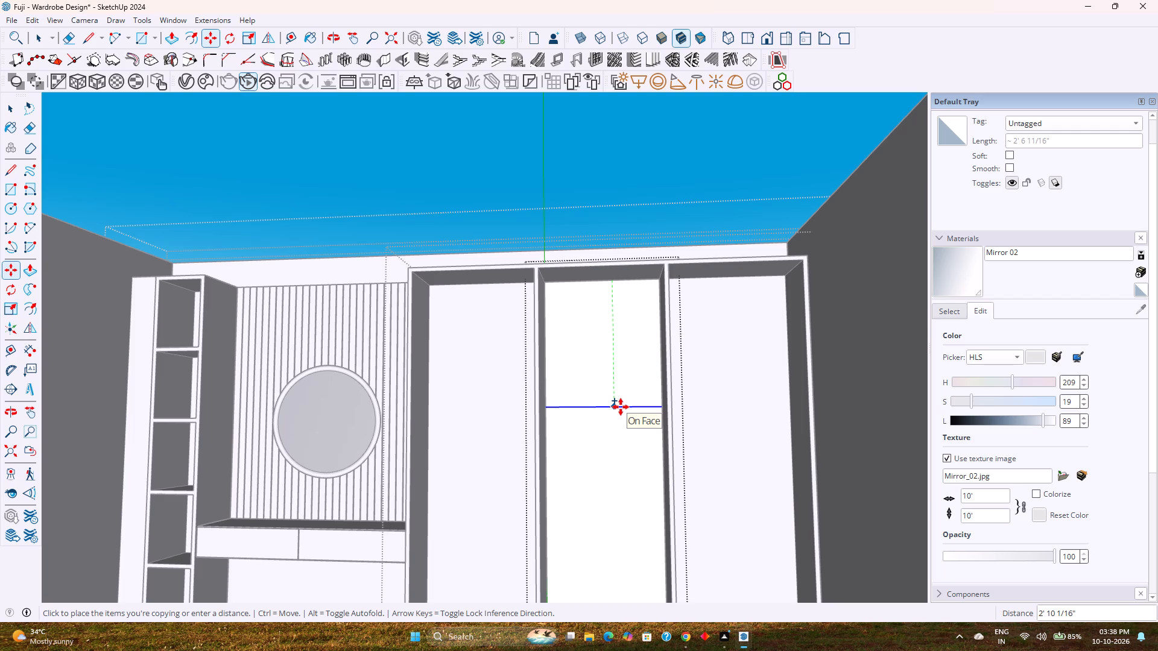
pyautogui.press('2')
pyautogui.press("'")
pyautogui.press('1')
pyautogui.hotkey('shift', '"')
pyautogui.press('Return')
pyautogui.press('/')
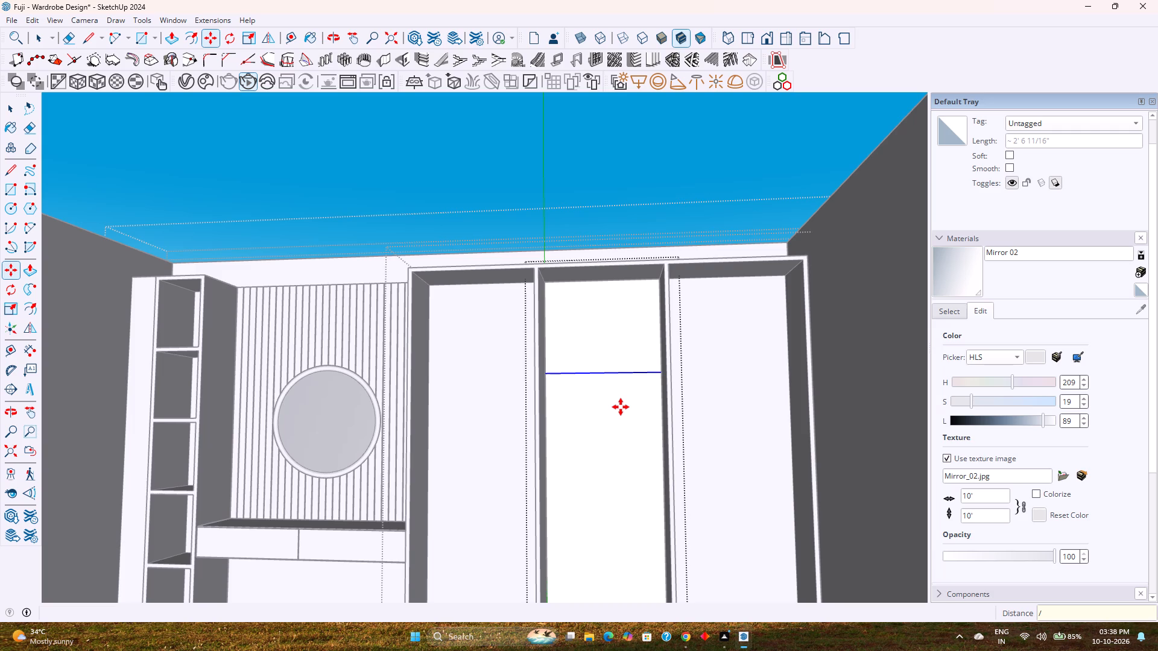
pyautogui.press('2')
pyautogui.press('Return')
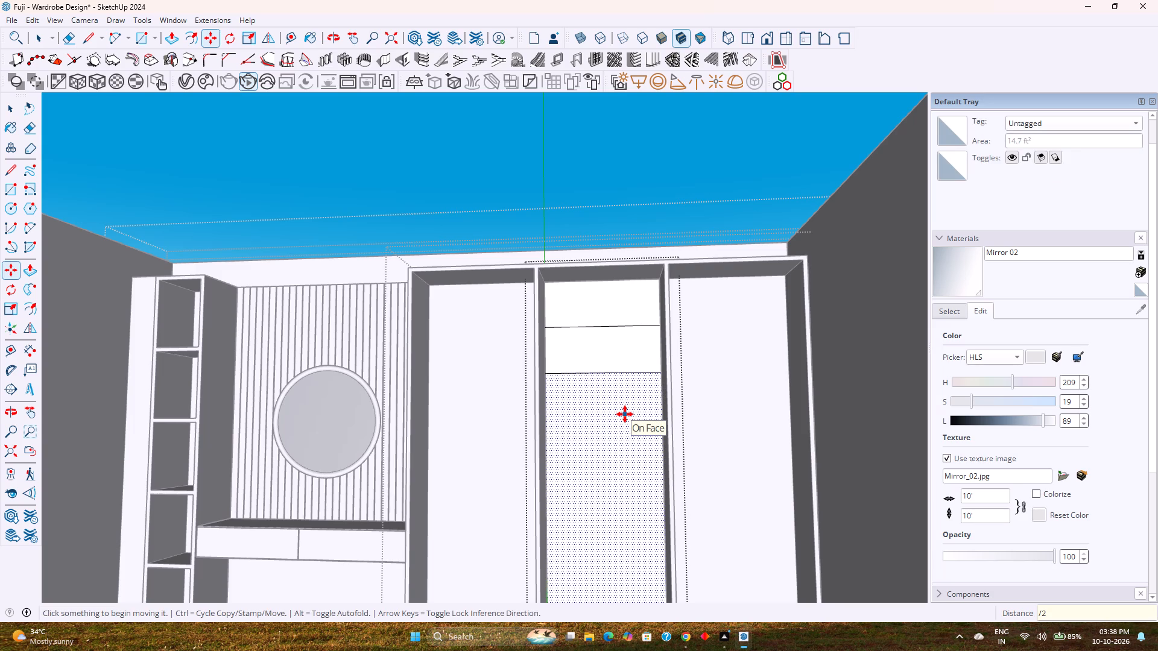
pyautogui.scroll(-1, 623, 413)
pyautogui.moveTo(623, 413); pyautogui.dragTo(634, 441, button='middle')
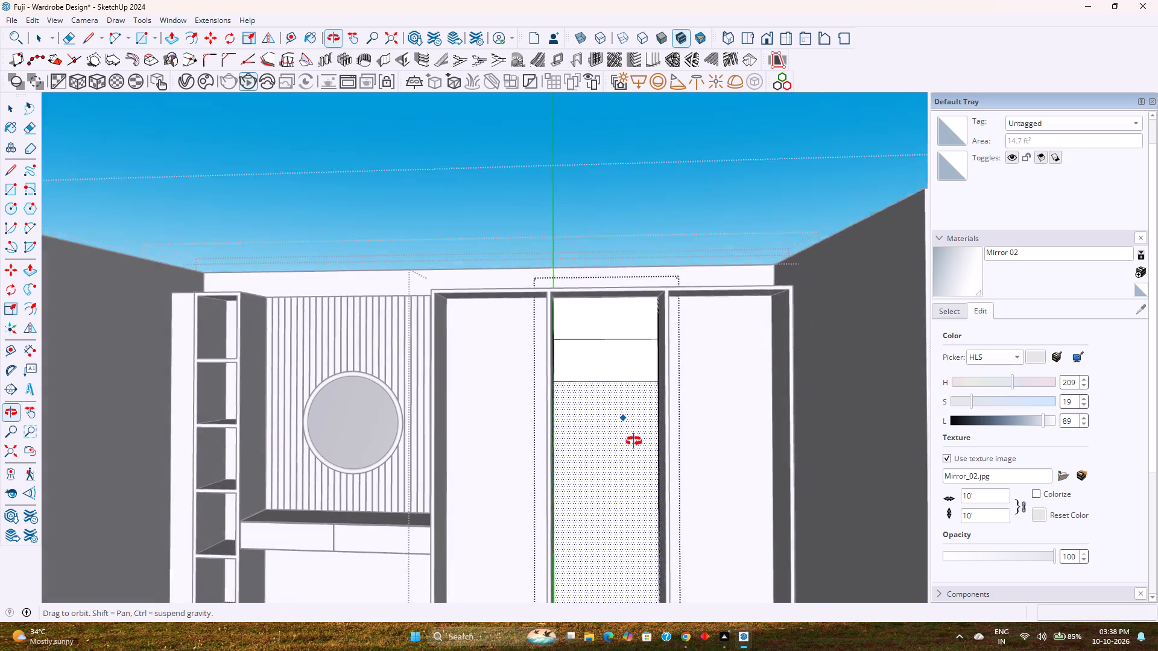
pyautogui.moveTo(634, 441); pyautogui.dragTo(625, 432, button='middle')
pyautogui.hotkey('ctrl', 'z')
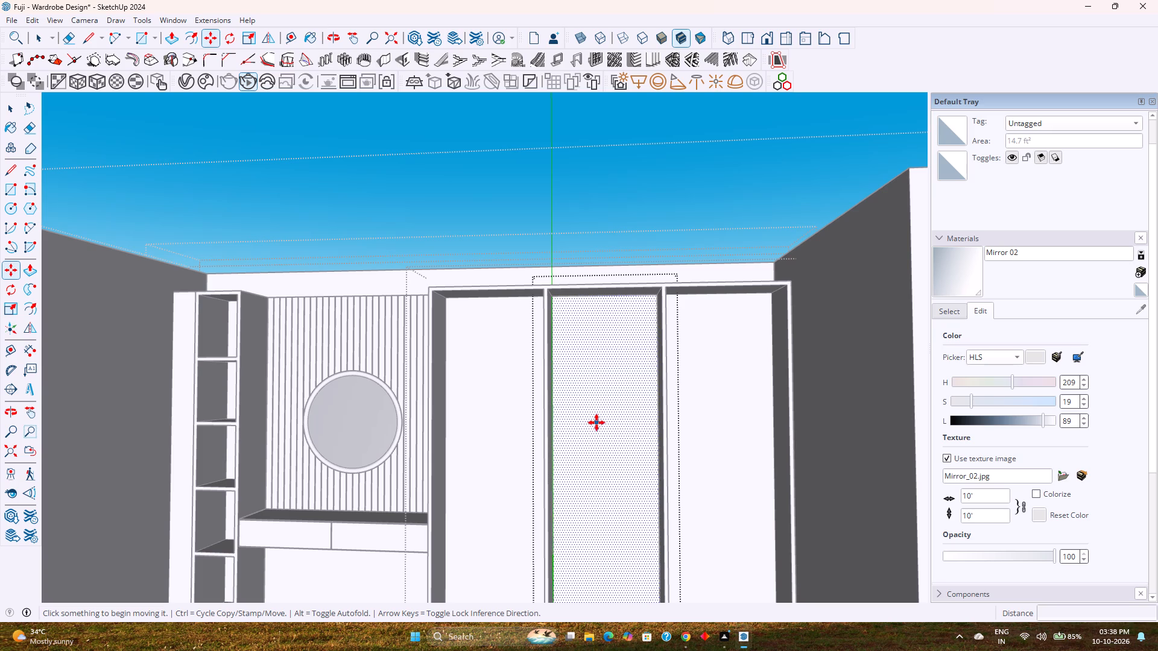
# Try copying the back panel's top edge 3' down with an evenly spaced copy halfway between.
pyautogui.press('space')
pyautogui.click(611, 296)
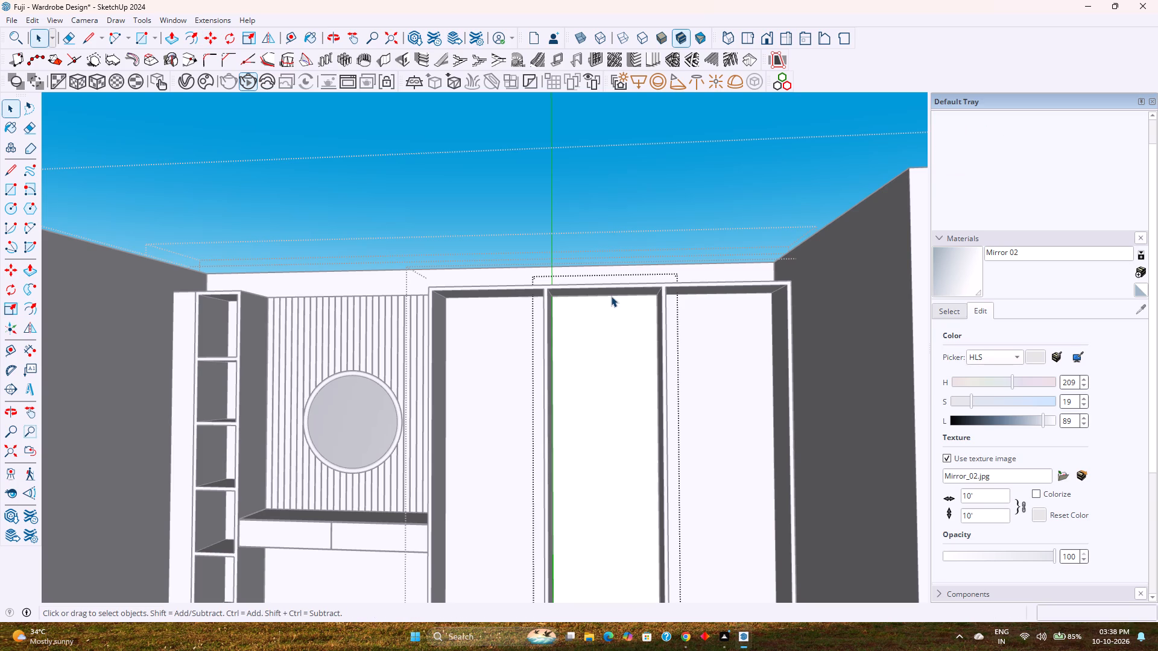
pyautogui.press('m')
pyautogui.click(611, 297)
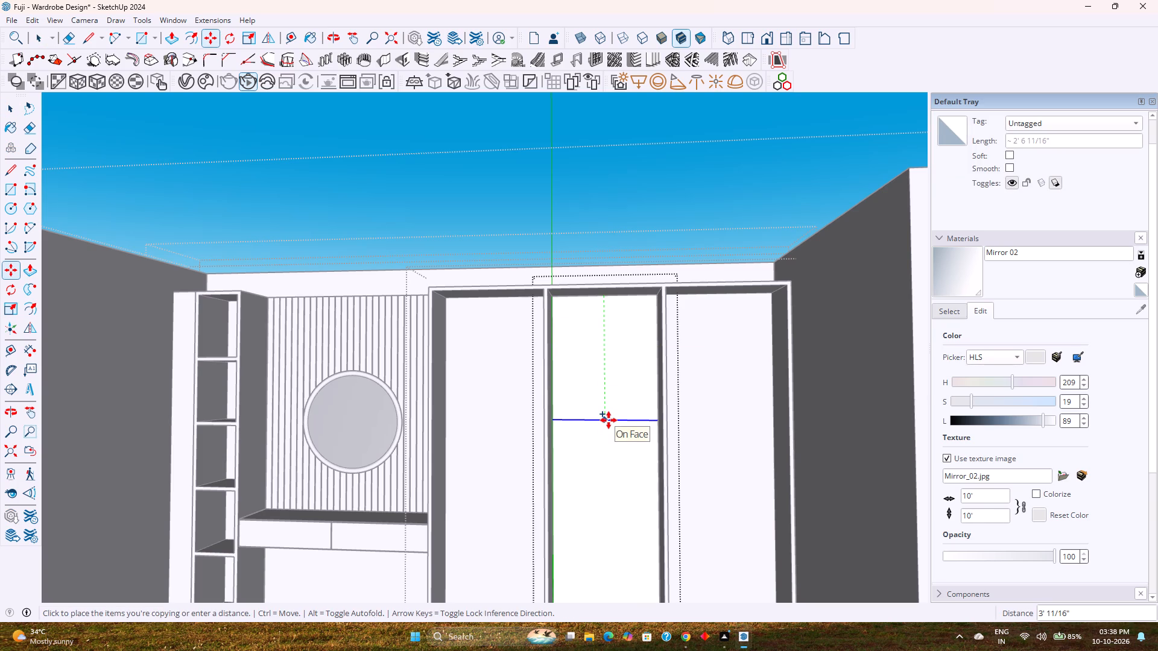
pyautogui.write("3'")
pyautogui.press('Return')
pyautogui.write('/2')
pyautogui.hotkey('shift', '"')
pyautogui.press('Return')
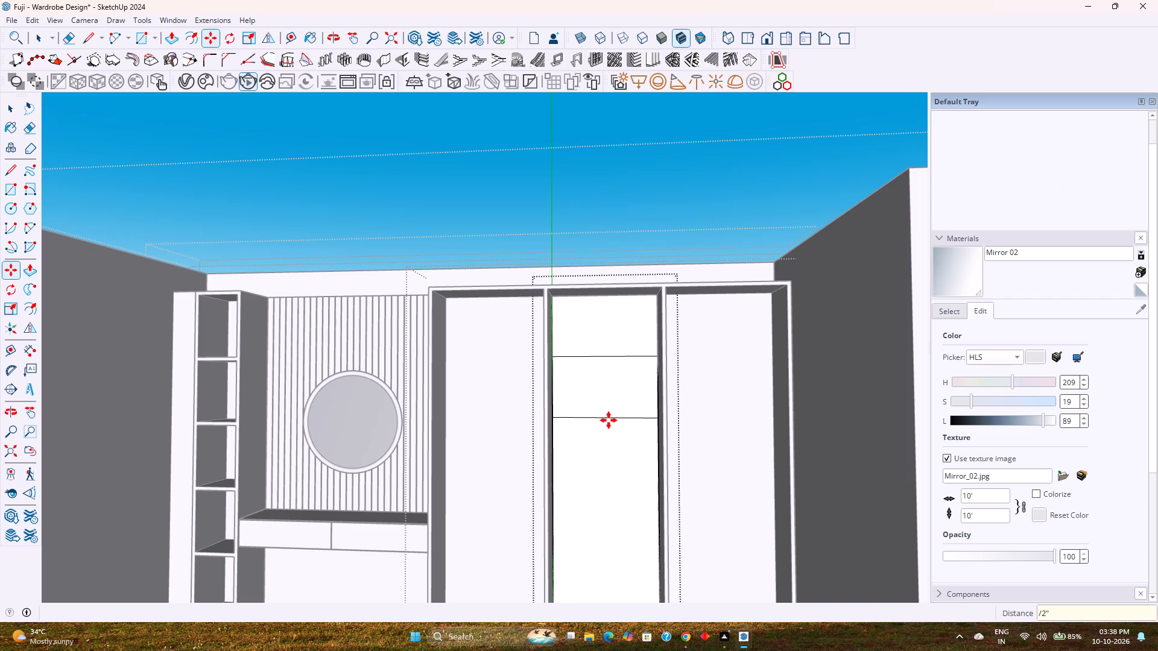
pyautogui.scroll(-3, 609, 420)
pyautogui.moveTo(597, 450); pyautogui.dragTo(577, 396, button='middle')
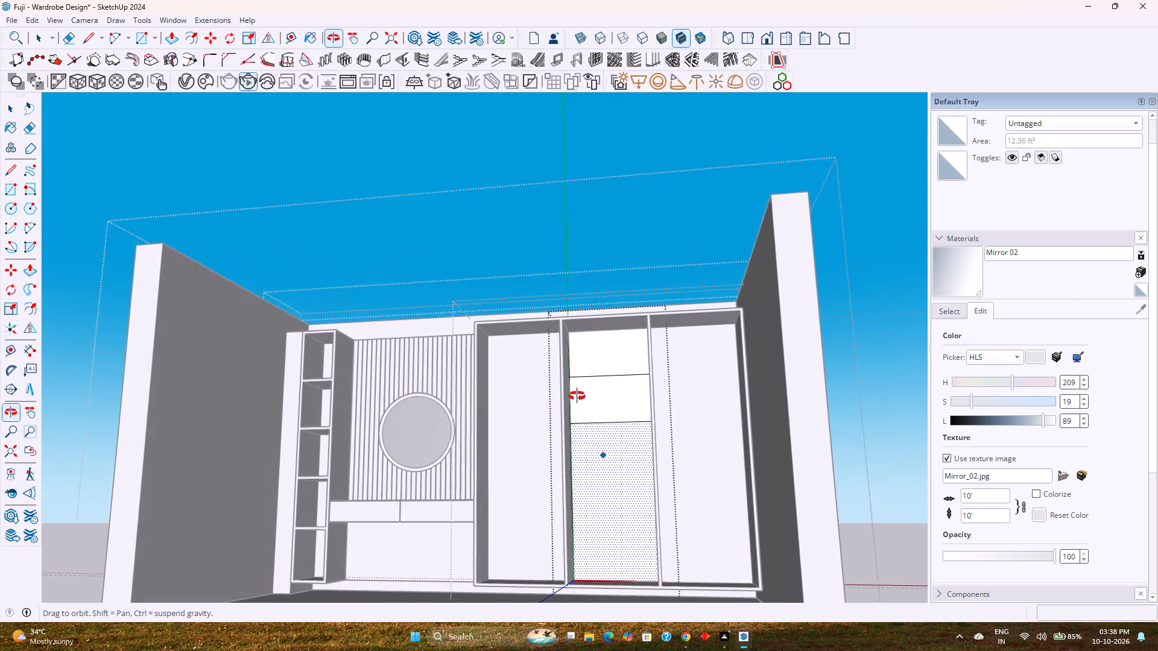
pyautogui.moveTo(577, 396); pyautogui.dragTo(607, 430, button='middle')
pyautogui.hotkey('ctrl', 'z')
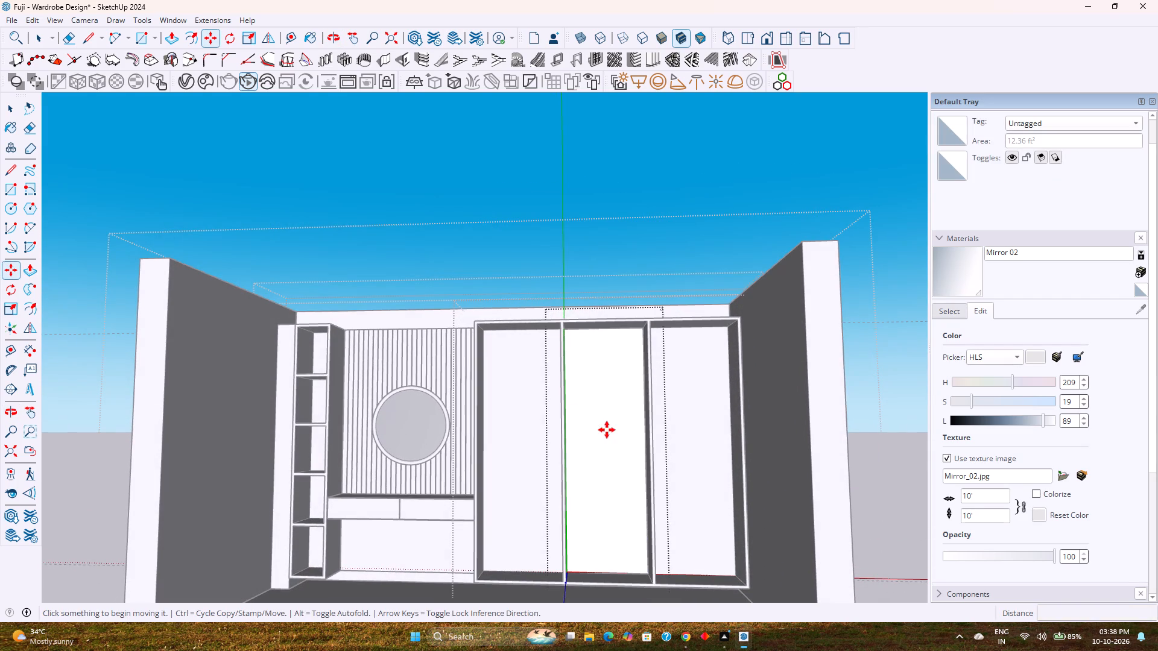
# Copy the middle back panel's top edge 2'4" straight down and divide the distance by 2 for two evenly spaced shelf lines.
pyautogui.press('space')
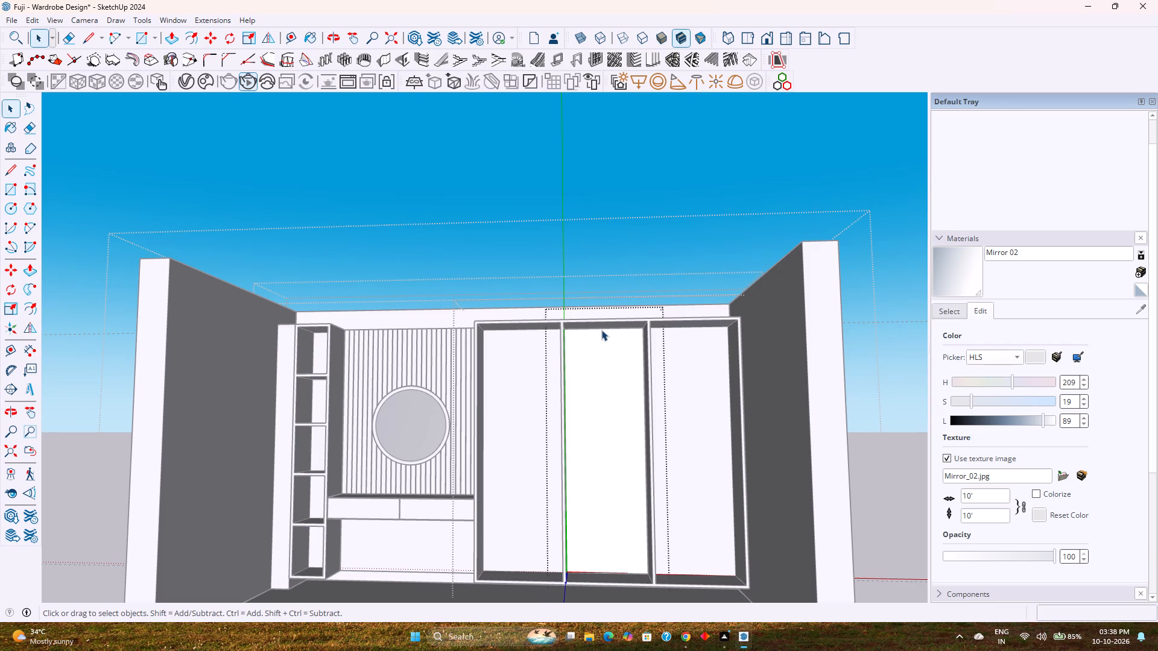
pyautogui.click(602, 329)
pyautogui.press('m')
pyautogui.click(602, 329)
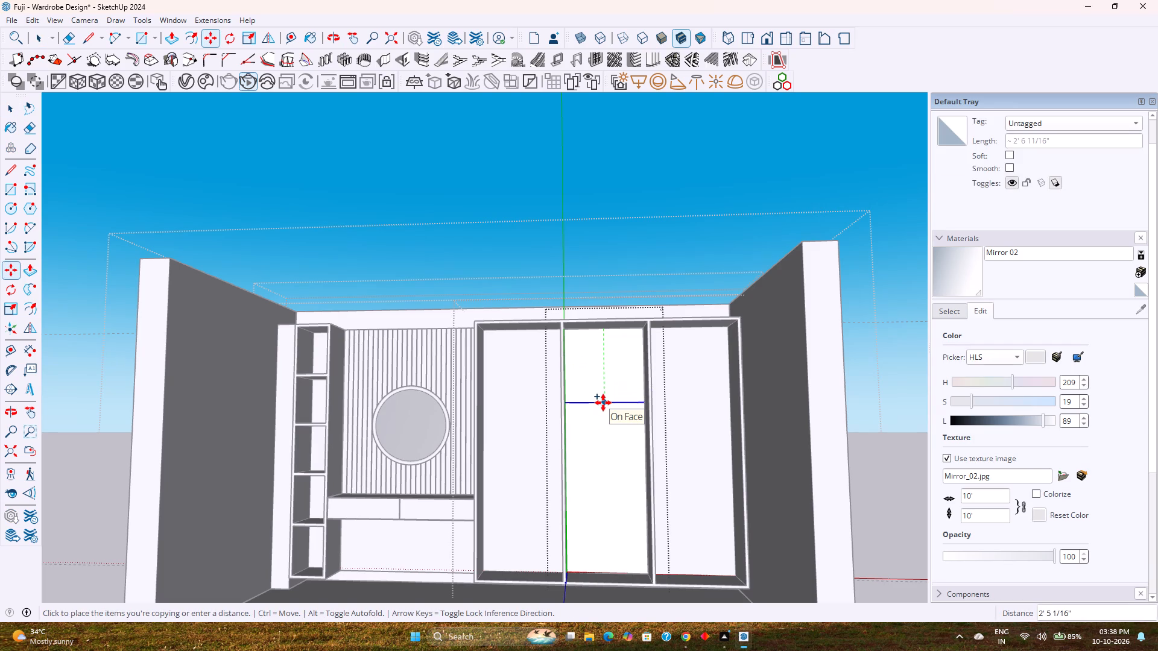
pyautogui.press('Up')
pyautogui.press('Left')
pyautogui.press('2')
pyautogui.press("'")
pyautogui.press('4')
pyautogui.hotkey('shift', '"')
pyautogui.press('Return')
pyautogui.write('/2')
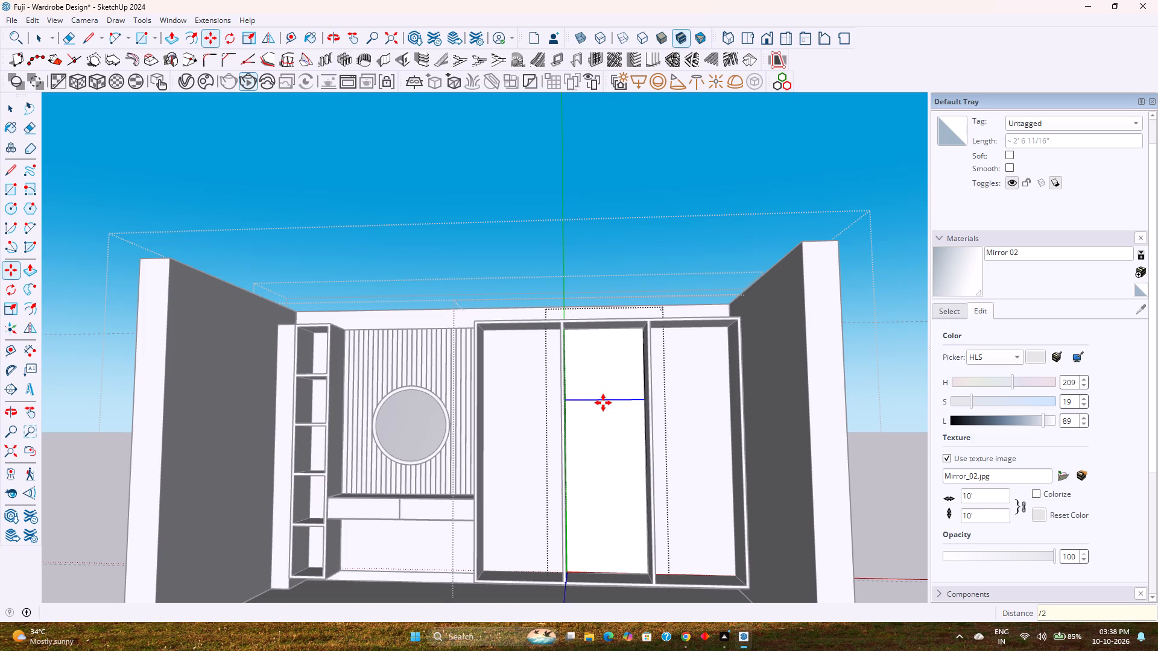
pyautogui.press('Return')
pyautogui.press('space')
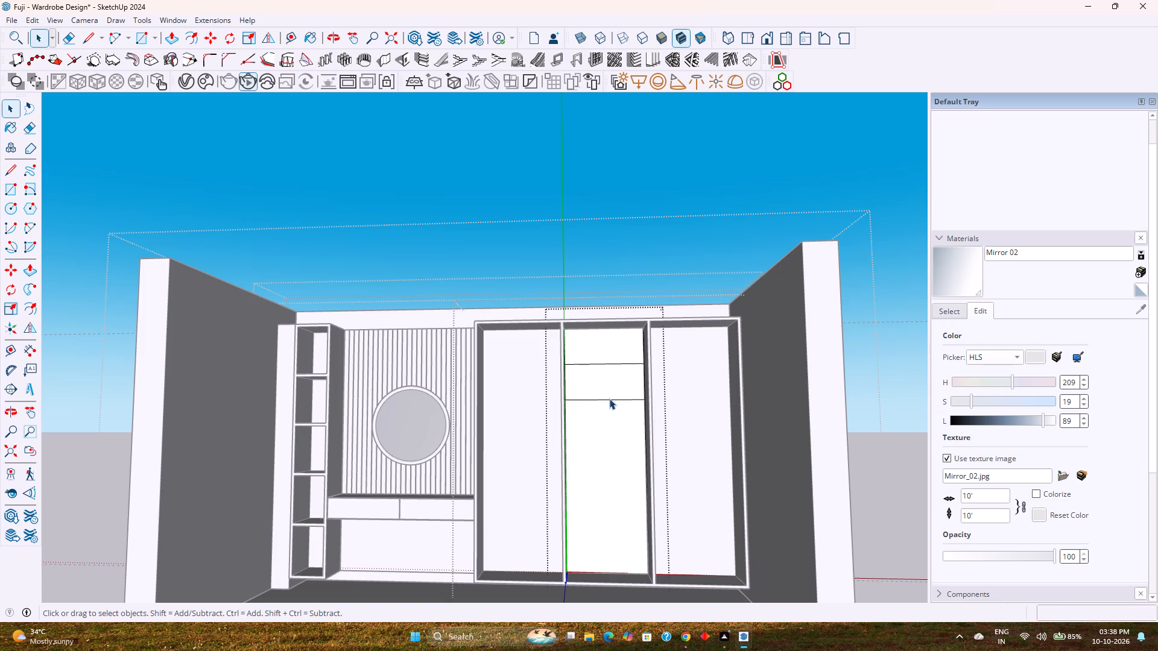
# Move both shelf lines on the middle back panel 0.5" straight up along the vertical axis.
pyautogui.click(609, 398)
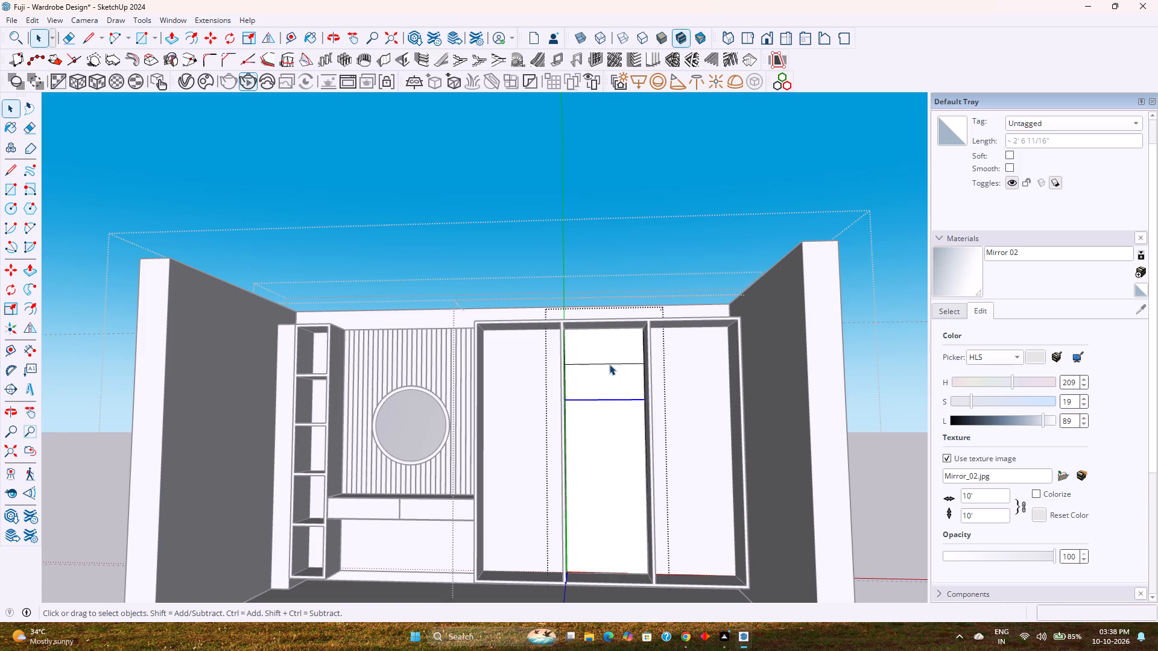
pyautogui.keyDown('ctrl'); pyautogui.click(609, 364); pyautogui.keyUp('ctrl')
pyautogui.press('m')
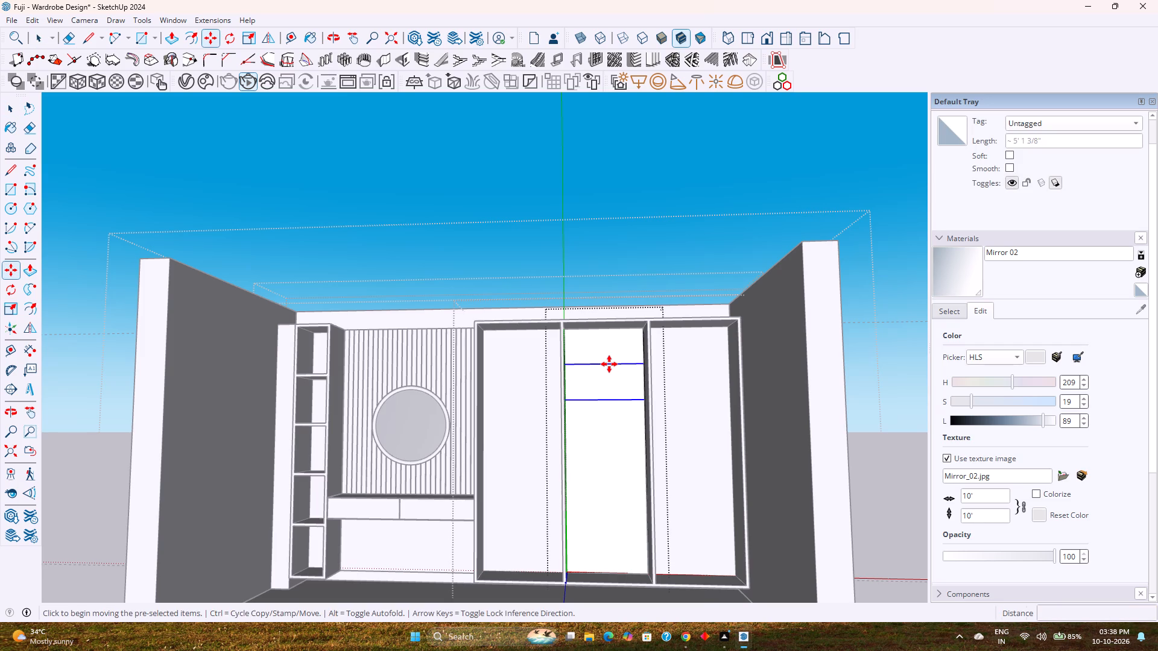
pyautogui.click(609, 364)
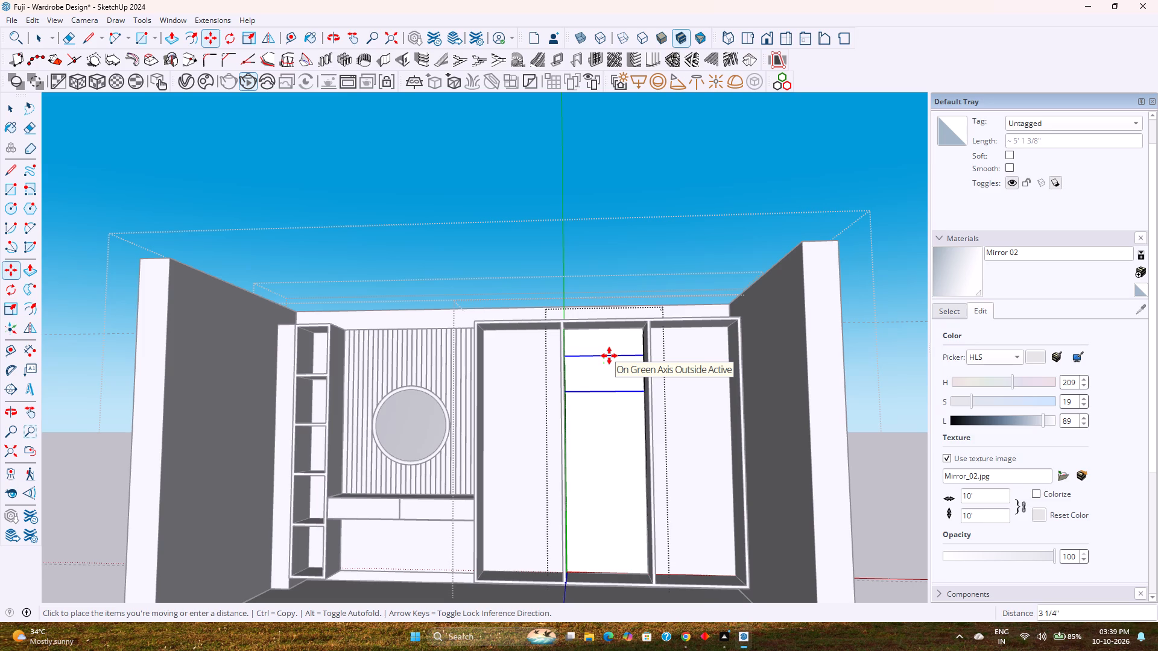
pyautogui.press('Left')
pyautogui.write('0.5')
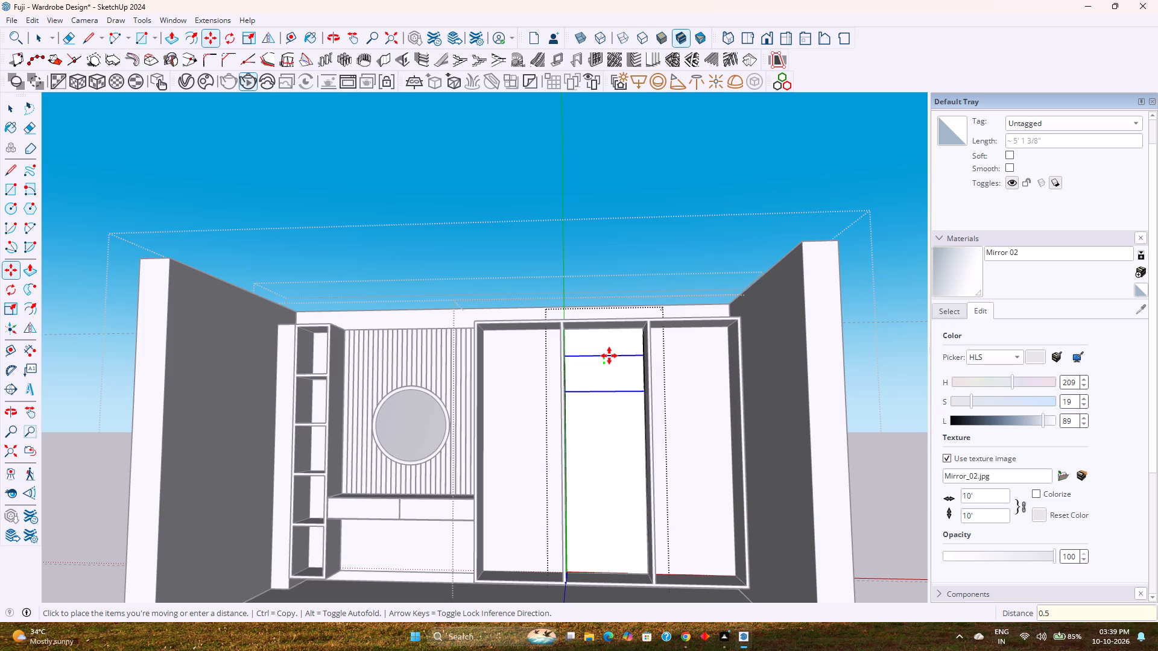
pyautogui.press('Return')
# Copy both shelf lines 1" straight down to outline two 1" shelf strips on the back panel.
pyautogui.click(615, 362)
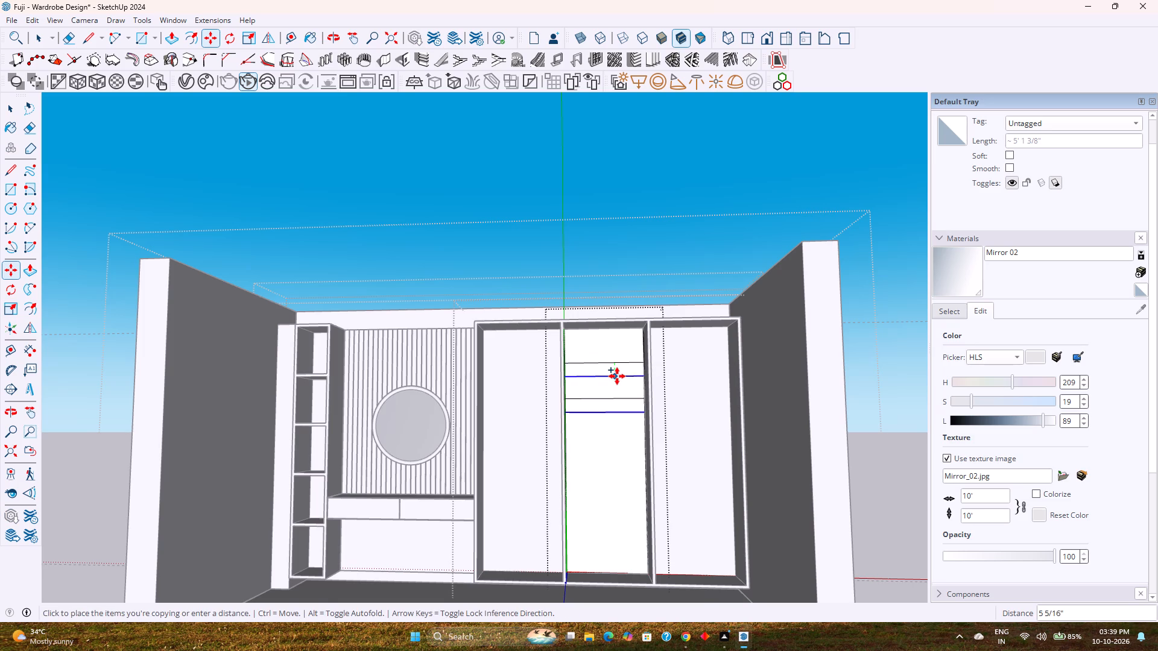
pyautogui.press('Left')
pyautogui.press('1')
pyautogui.press('Return')
pyautogui.press('space')
# Push/Pull the upper 1" shelf strip forward 1'7" from the middle bay's back panel.
pyautogui.scroll(5, 619, 366)
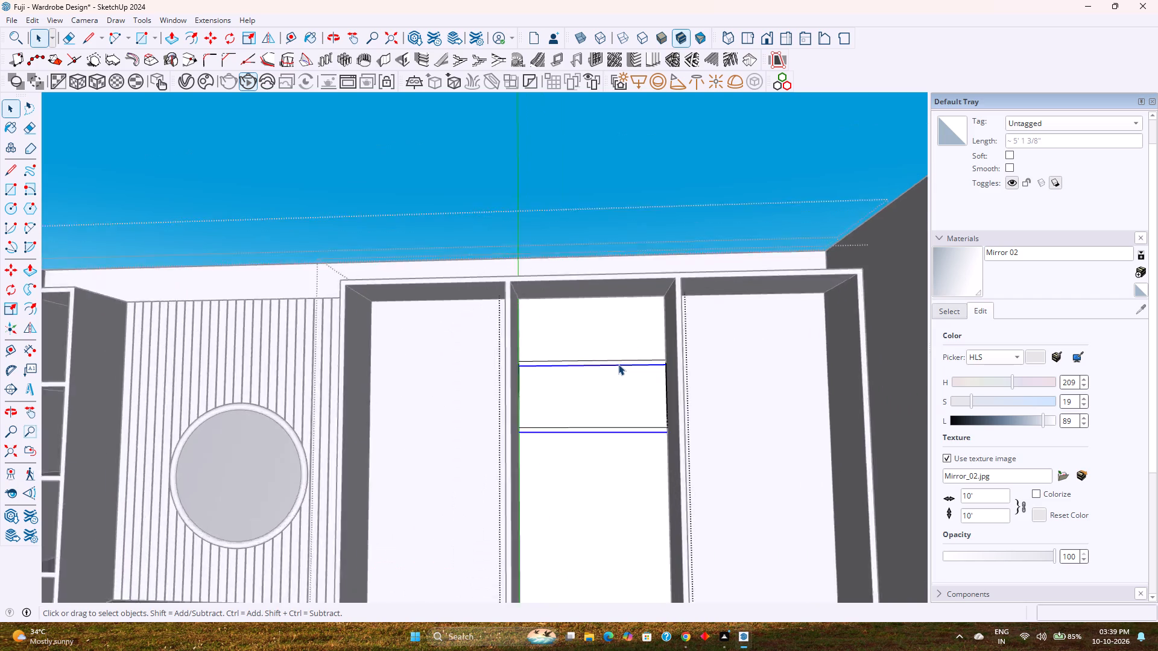
pyautogui.scroll(6, 618, 364)
pyautogui.moveTo(619, 364); pyautogui.dragTo(565, 419, button='middle')
pyautogui.scroll(1, 566, 391)
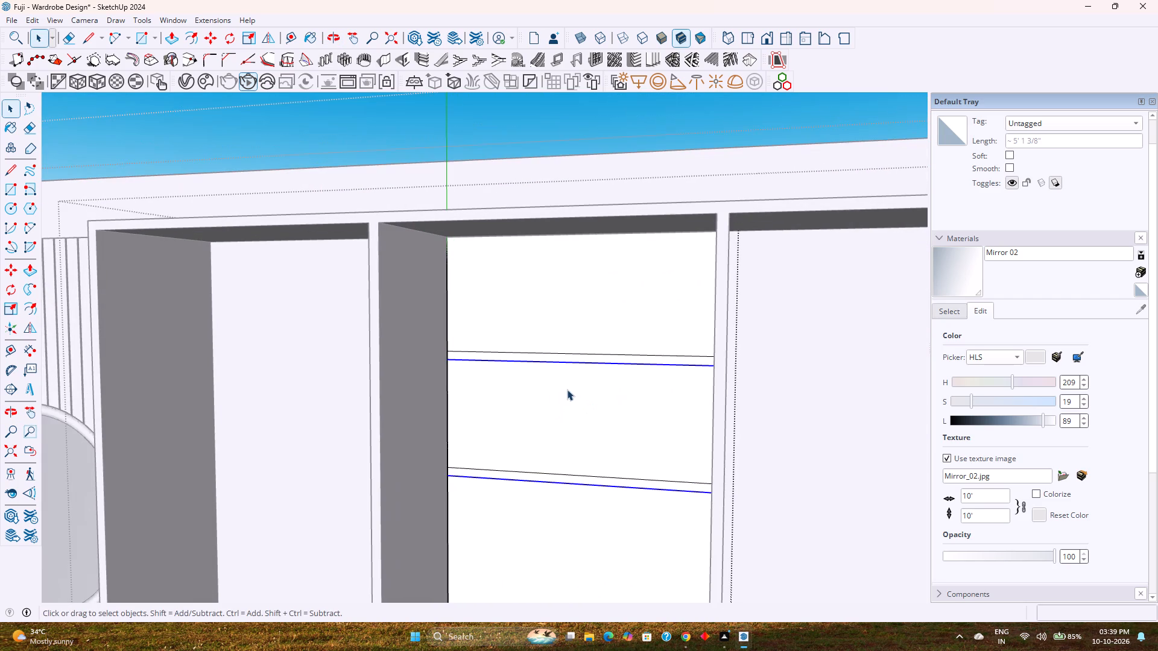
pyautogui.scroll(1, 580, 373)
pyautogui.scroll(-6, 580, 370)
pyautogui.middleClick(580, 370)
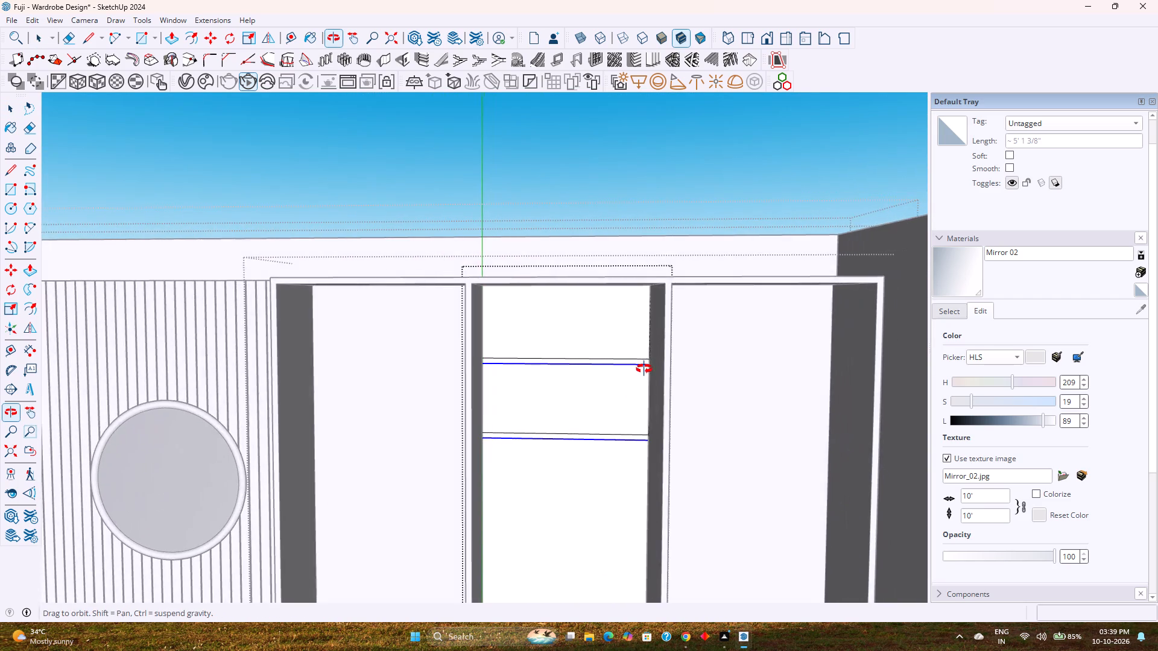
pyautogui.scroll(-5, 578, 369)
pyautogui.moveTo(578, 369); pyautogui.dragTo(579, 369, button='middle')
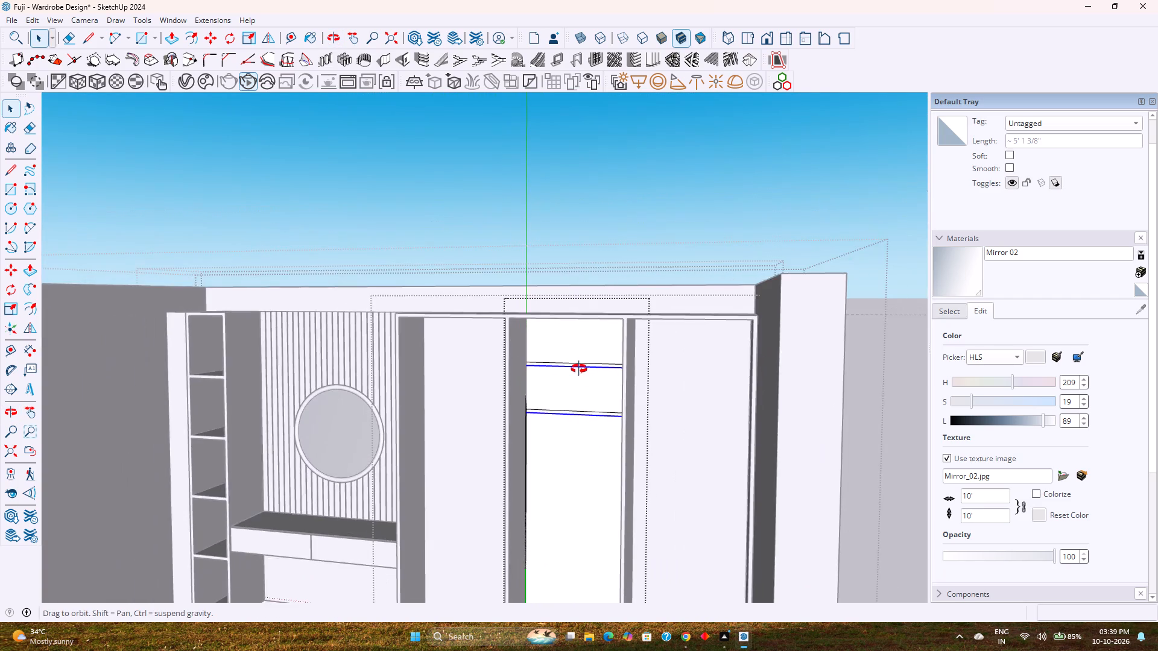
pyautogui.moveTo(579, 369); pyautogui.dragTo(610, 347, button='middle')
pyautogui.scroll(-1, 592, 389)
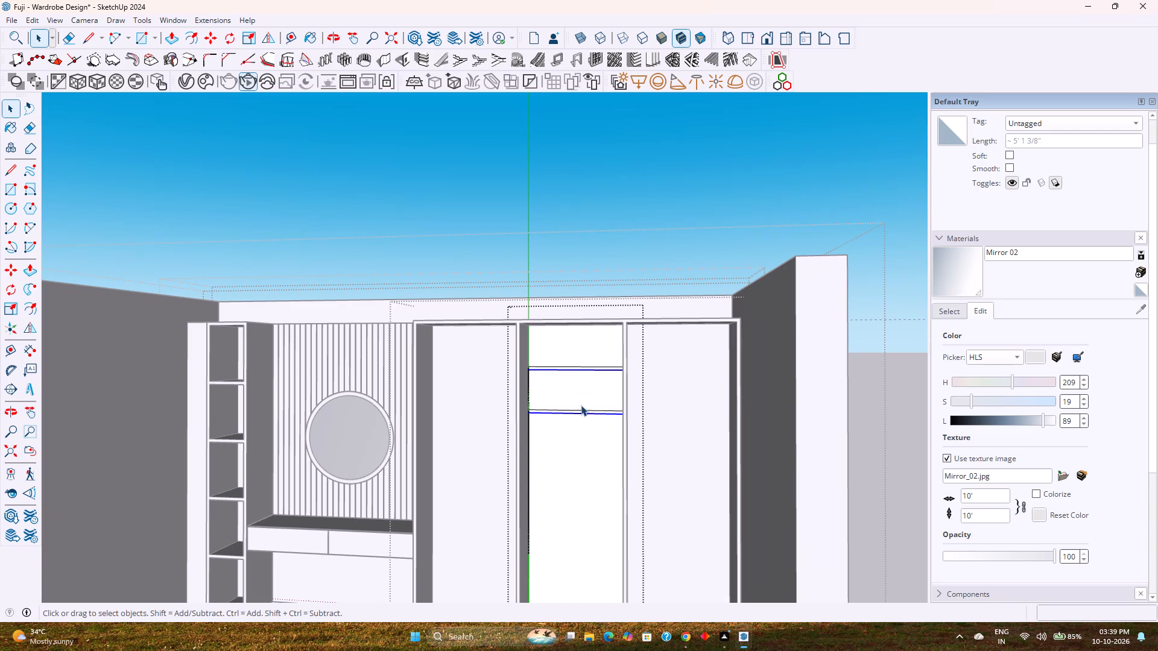
pyautogui.press('p')
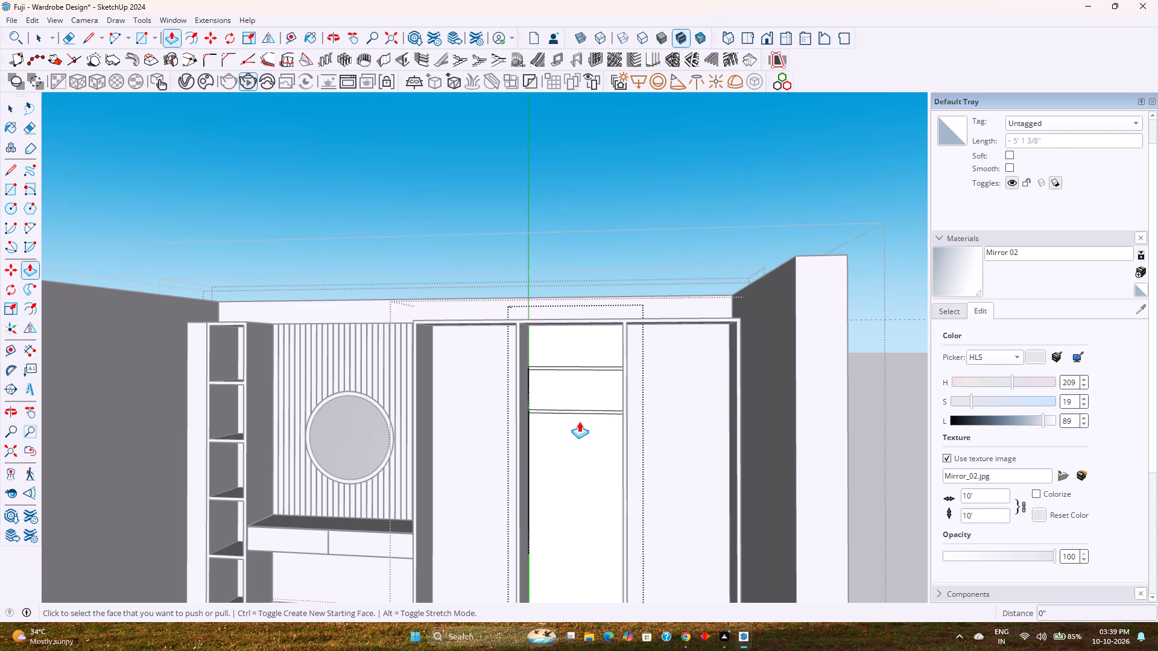
pyautogui.scroll(11, 594, 376)
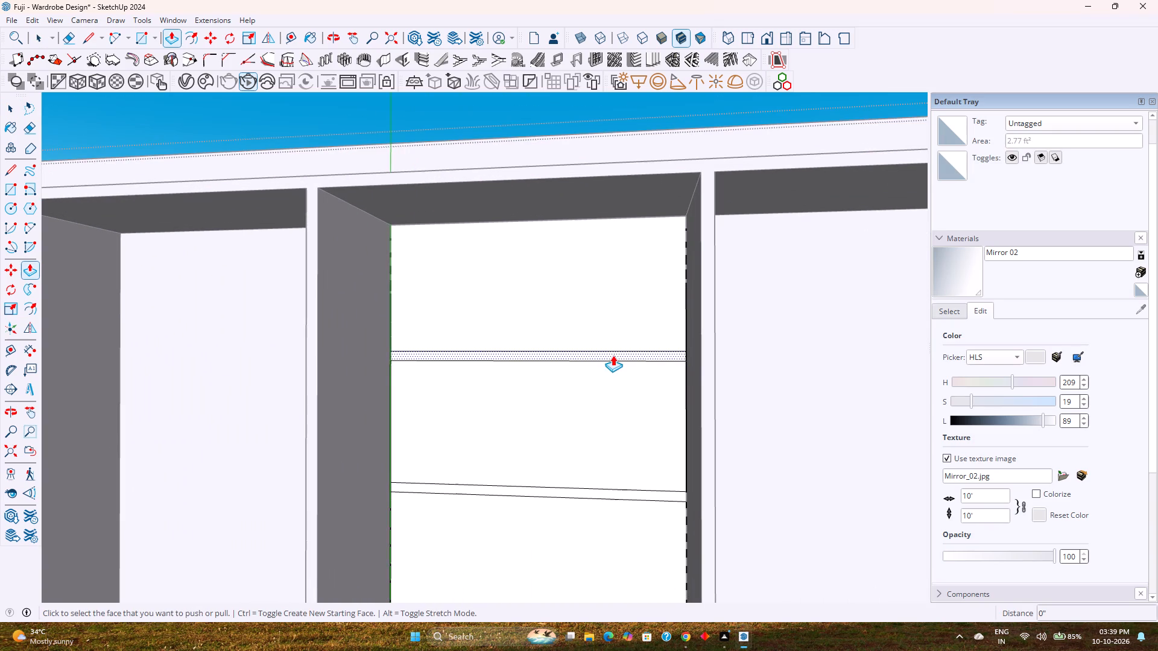
pyautogui.click(613, 355)
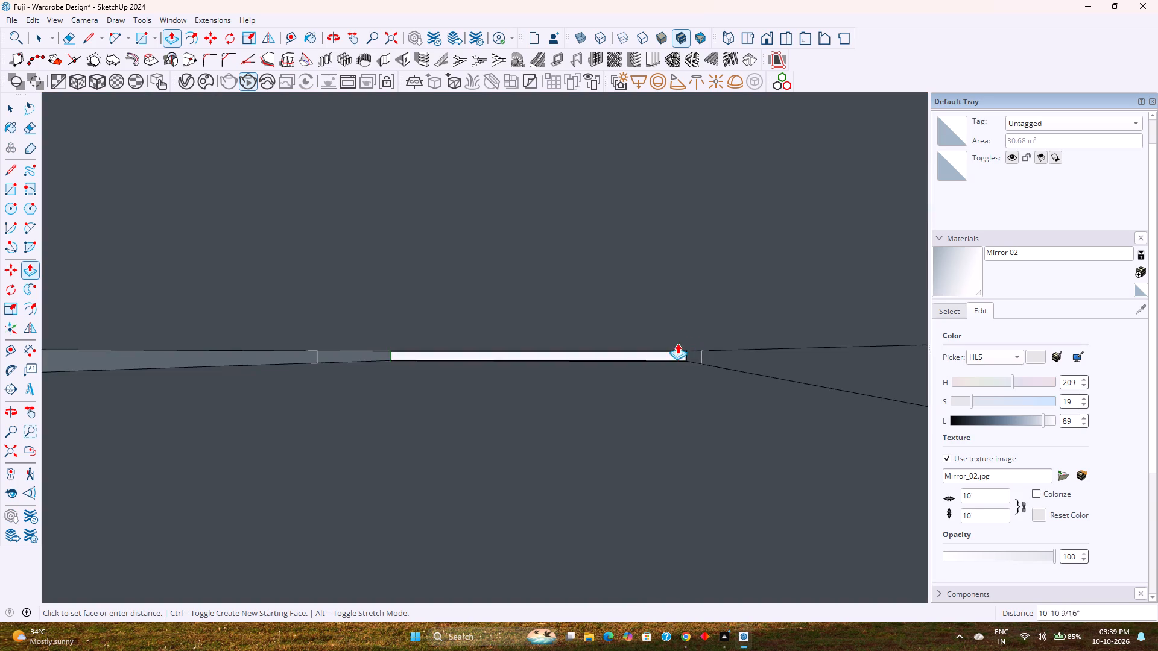
pyautogui.click(8, 456)
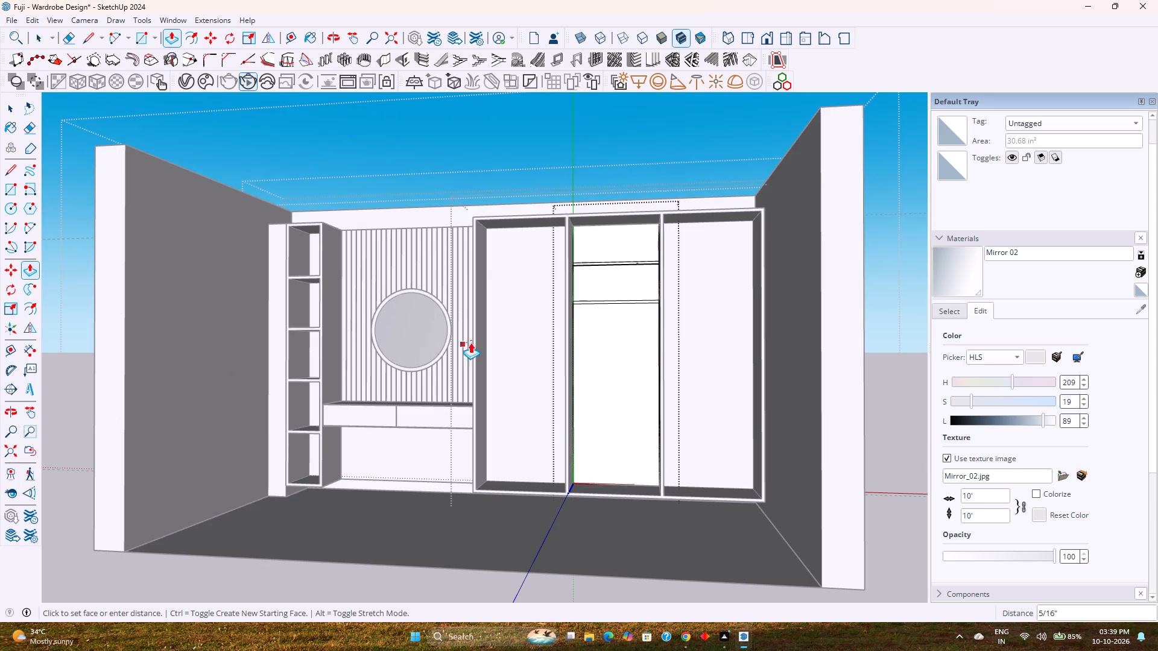
pyautogui.moveTo(676, 278); pyautogui.dragTo(593, 340, button='middle')
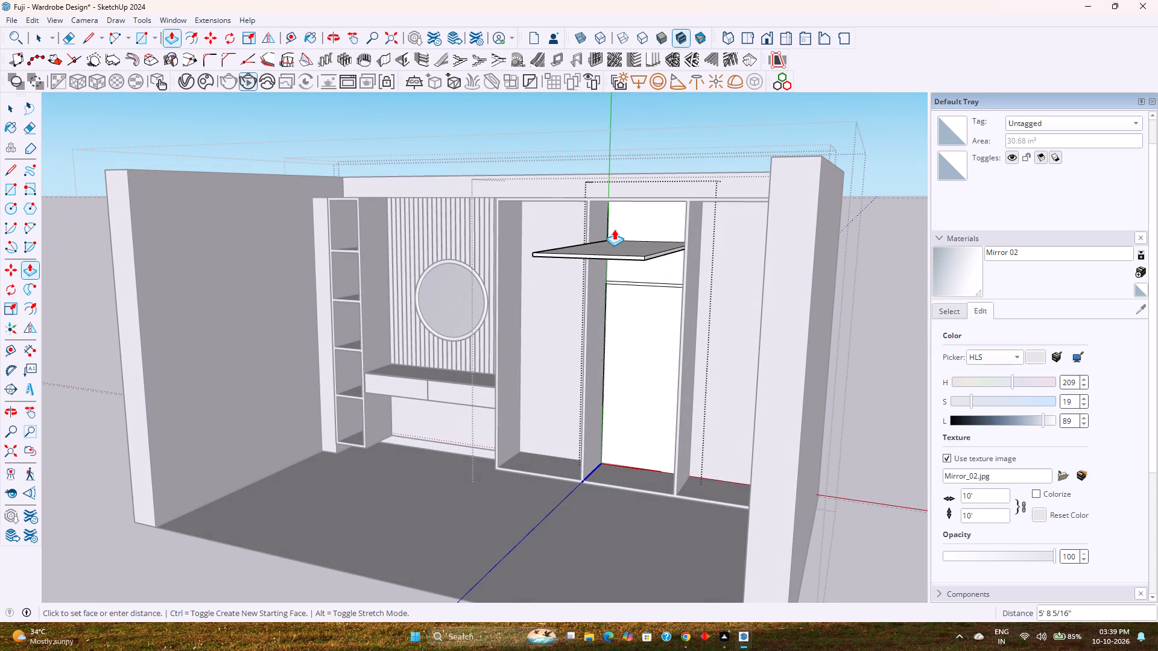
pyautogui.scroll(8, 607, 228)
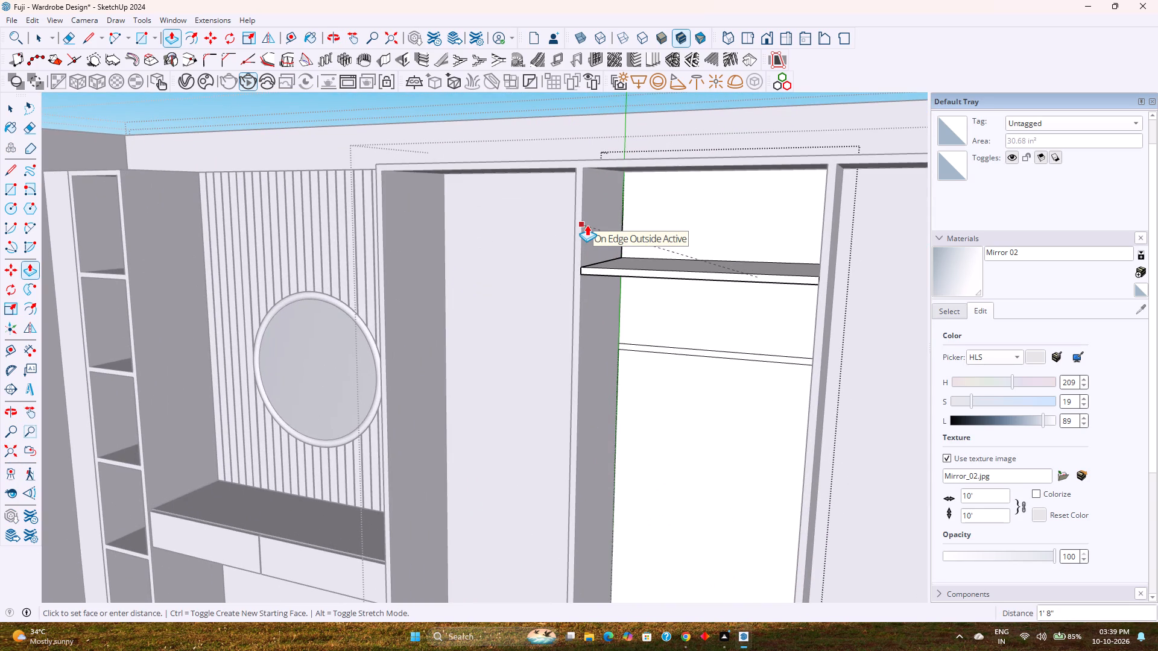
pyautogui.press('1')
pyautogui.write(']7')
pyautogui.press('BackSpace')
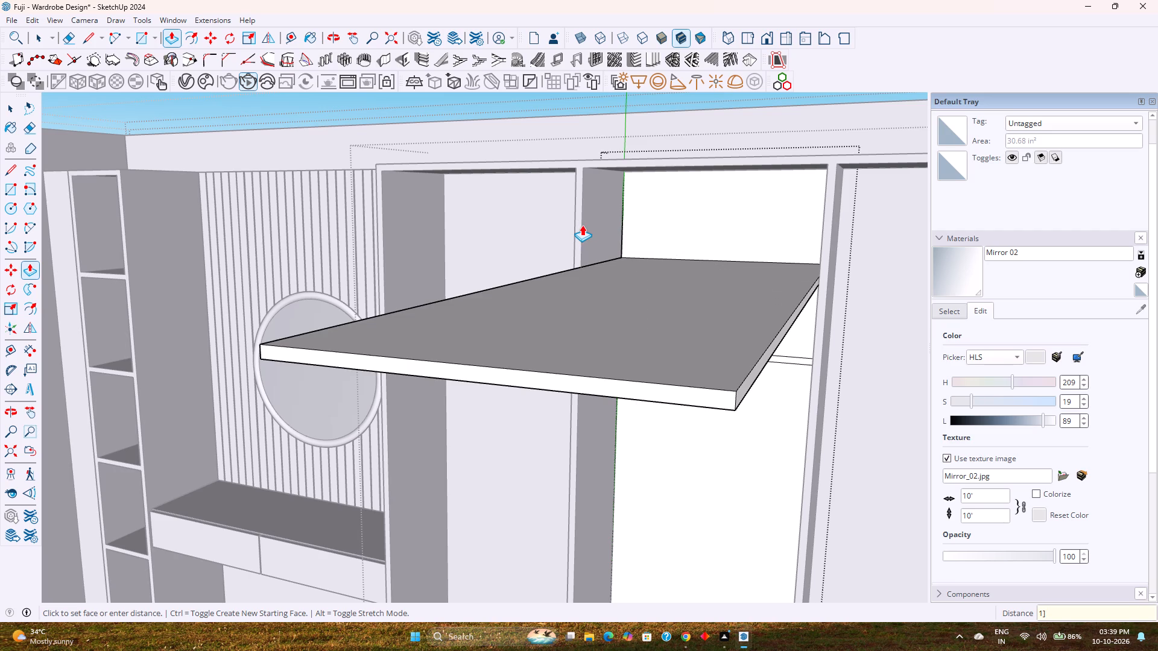
pyautogui.press('BackSpace')
pyautogui.write("'7")
pyautogui.hotkey('shift', '"')
pyautogui.press('Return')
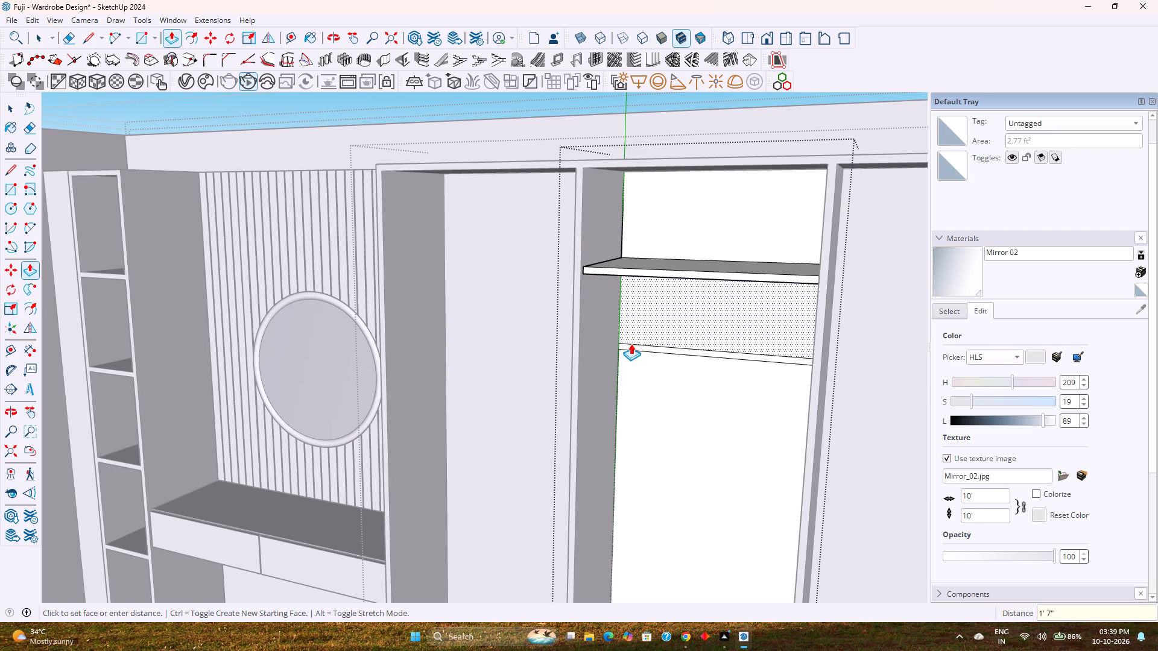
# Extrude the lower shelf strip by the same 1'7" depth and exit the back panel component.
pyautogui.doubleClick(632, 346)
pyautogui.press('space')
pyautogui.press('Escape')
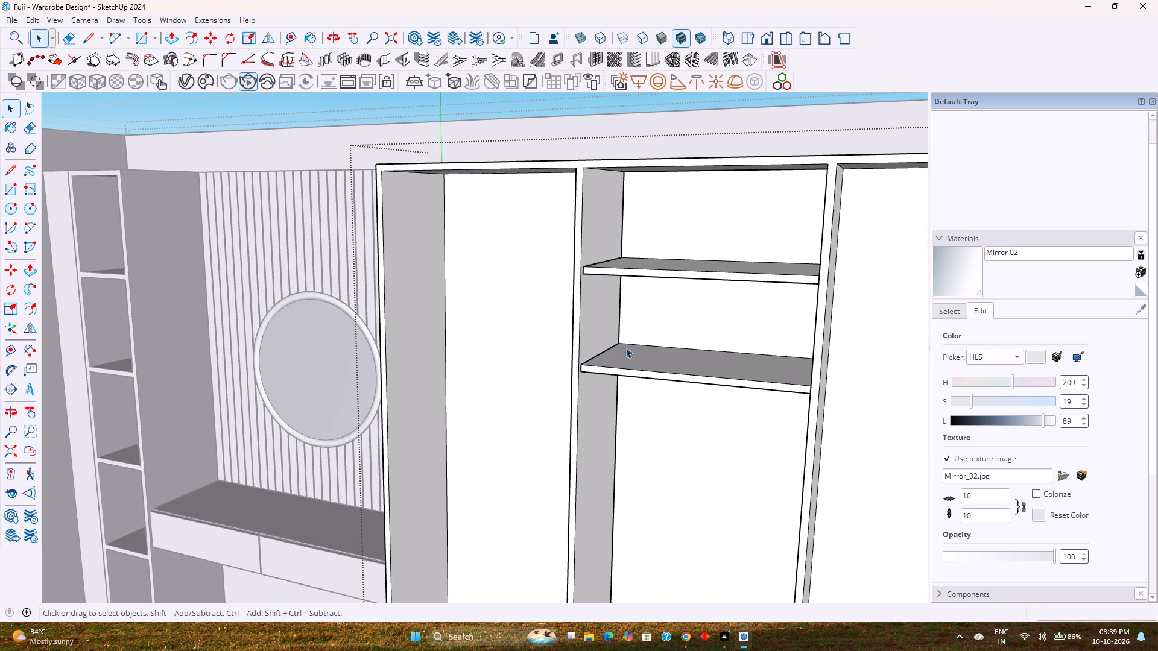
# Copy the middle bay's shelf component into the right bay, aligning its top front corner with that bay's inner top corner.
pyautogui.click(630, 272)
pyautogui.moveTo(628, 274); pyautogui.dragTo(654, 281, button='middle')
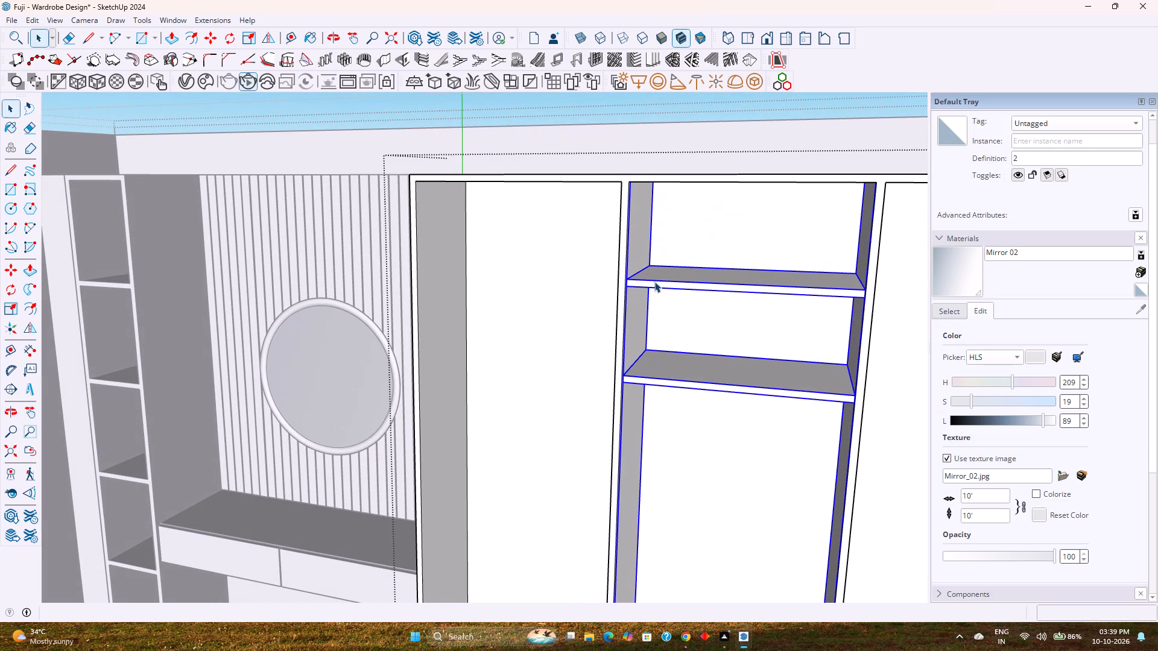
pyautogui.press('m')
pyautogui.scroll(12, 616, 184)
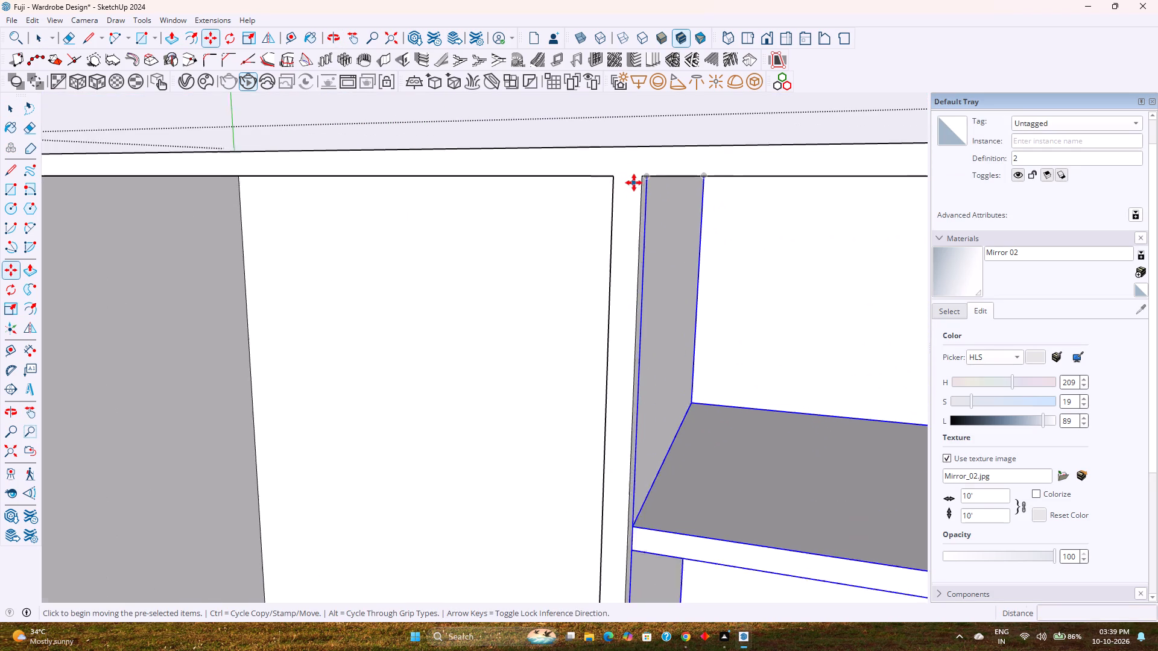
pyautogui.scroll(9, 634, 183)
pyautogui.click(656, 168)
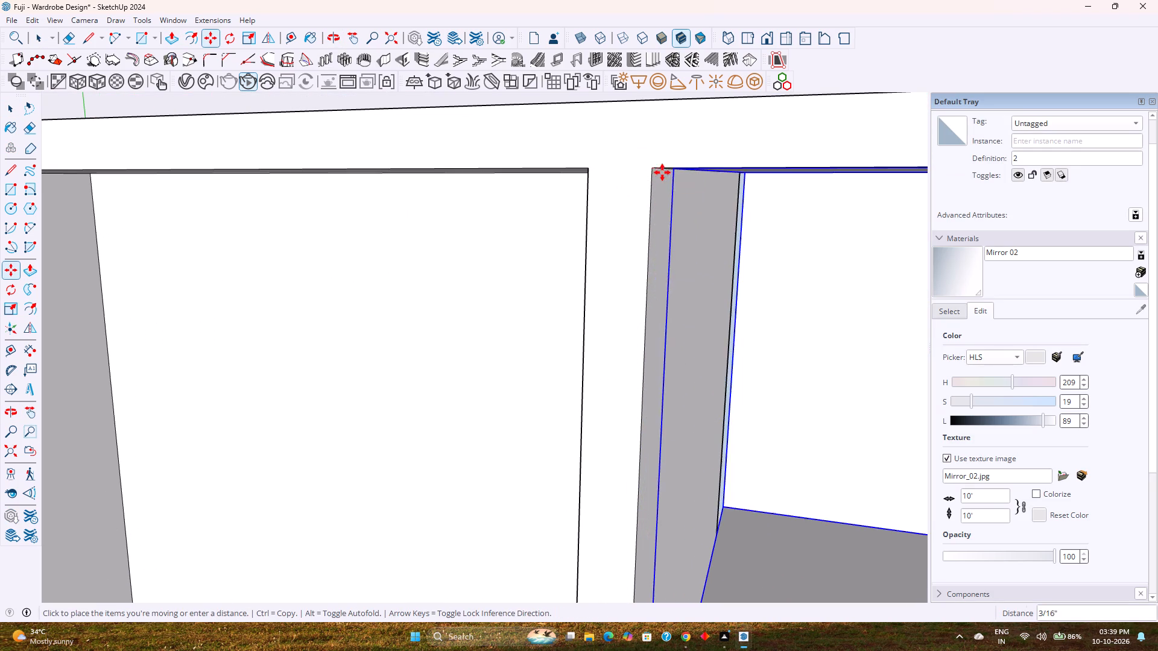
pyautogui.scroll(-10, 682, 195)
pyautogui.keyDown('shift'); pyautogui.moveTo(686, 202); pyautogui.dragTo(429, 196, button='middle'); pyautogui.keyUp('shift')
pyautogui.scroll(-5, 425, 196)
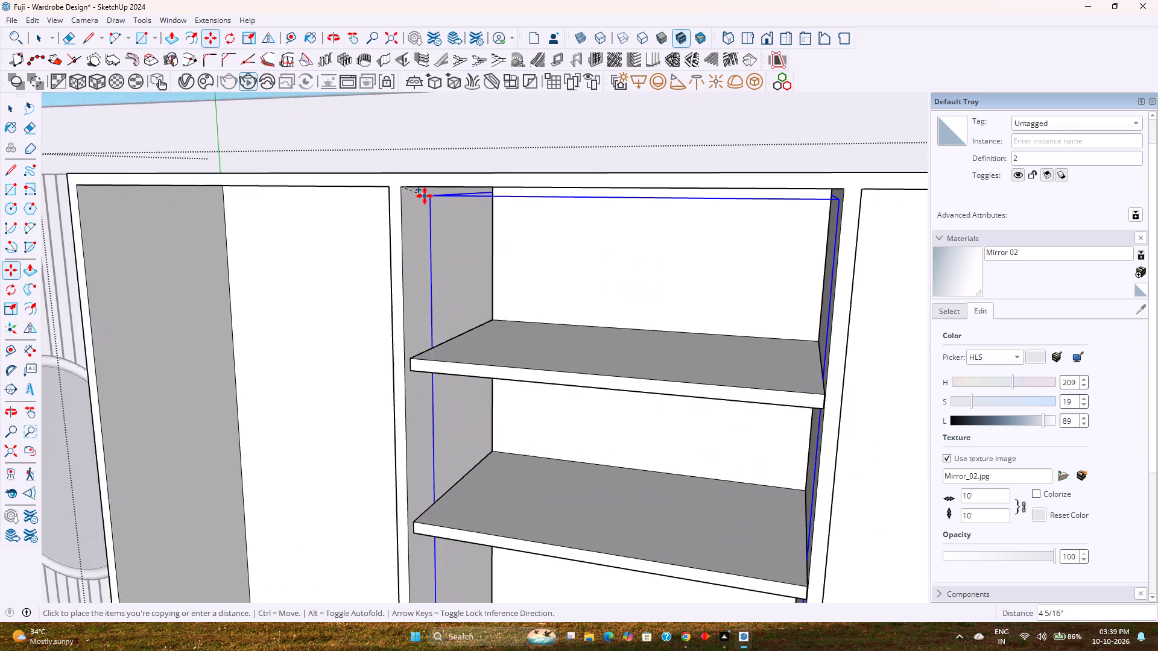
pyautogui.scroll(-6, 425, 196)
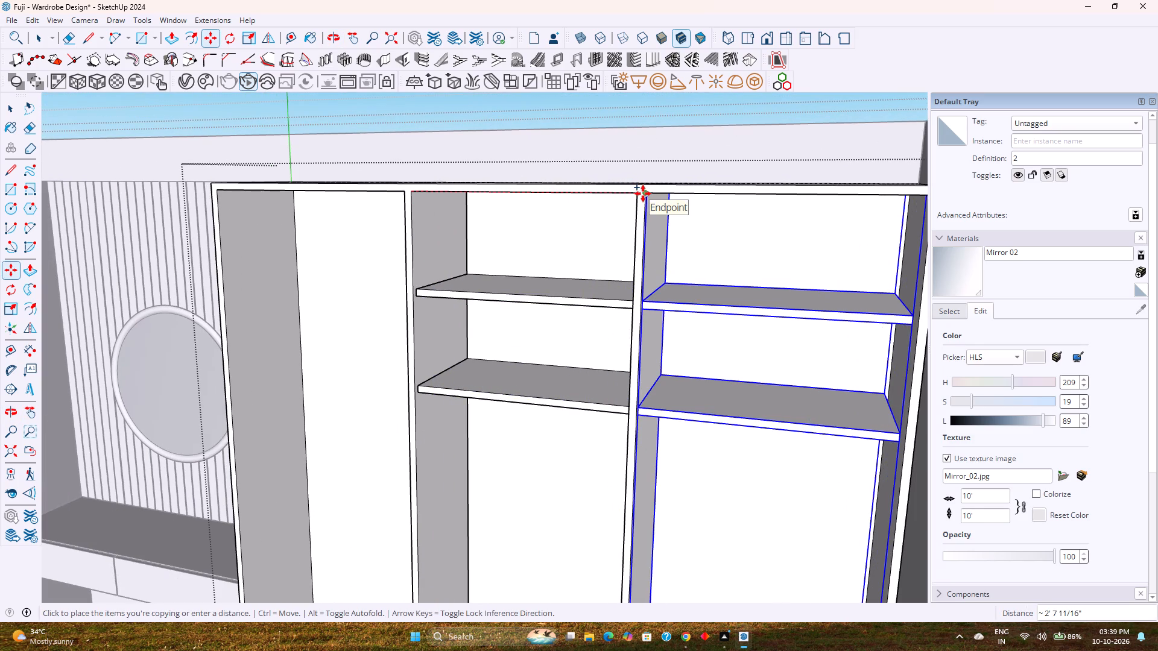
pyautogui.click(643, 193)
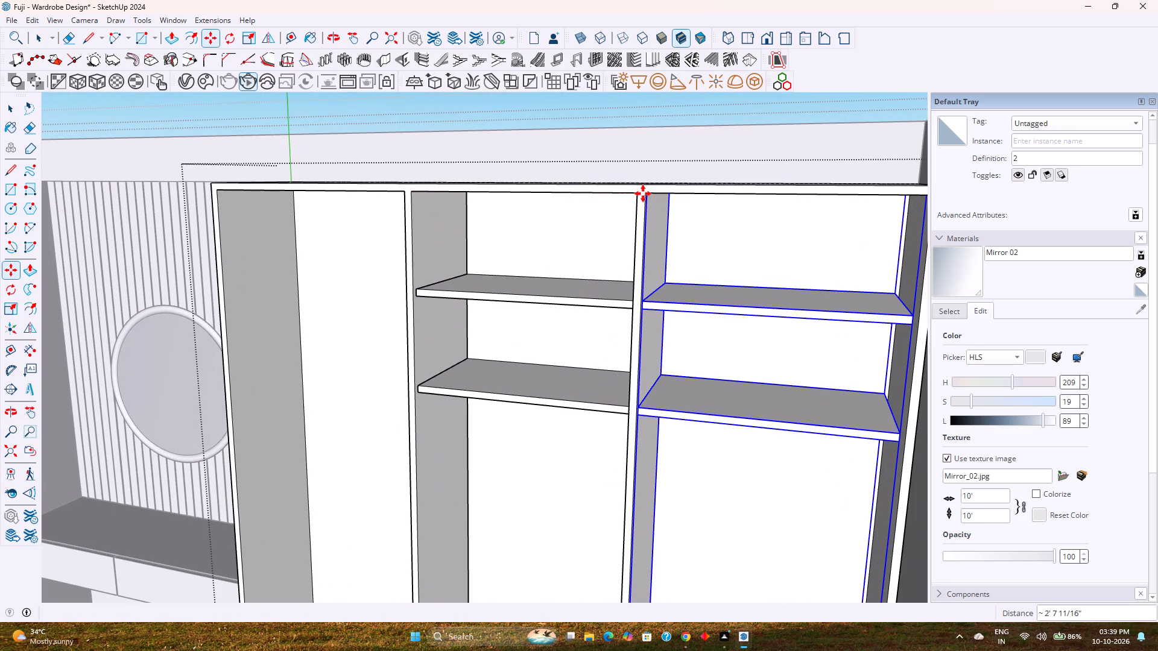
# Scale the copied shelf component's width by about 1.02 along the red axis to meet the wardrobe's right side panel.
pyautogui.keyDown('shift'); pyautogui.moveTo(666, 309); pyautogui.dragTo(511, 286, button='middle'); pyautogui.keyUp('shift')
pyautogui.middleClick(584, 295)
pyautogui.keyDown('shift'); pyautogui.moveTo(504, 291); pyautogui.dragTo(629, 335, button='middle'); pyautogui.keyUp('shift')
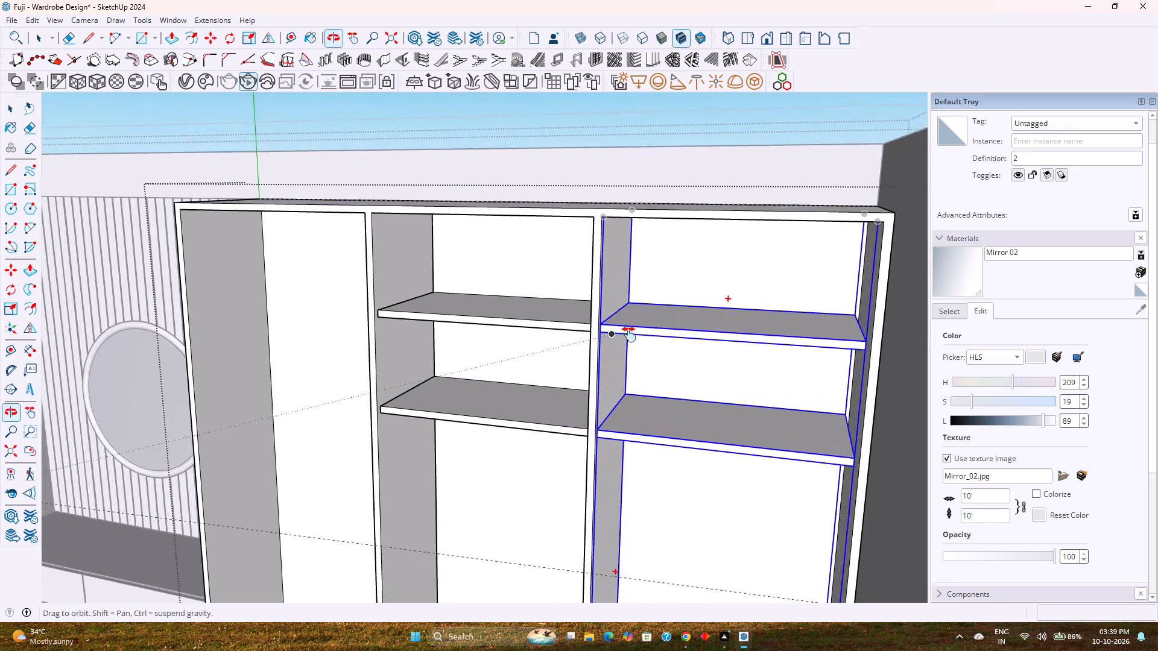
pyautogui.keyDown('shift'); pyautogui.moveTo(629, 335); pyautogui.dragTo(464, 292, button='middle'); pyautogui.keyUp('shift')
pyautogui.moveTo(463, 291); pyautogui.dragTo(575, 323, button='middle')
pyautogui.scroll(-4, 478, 298)
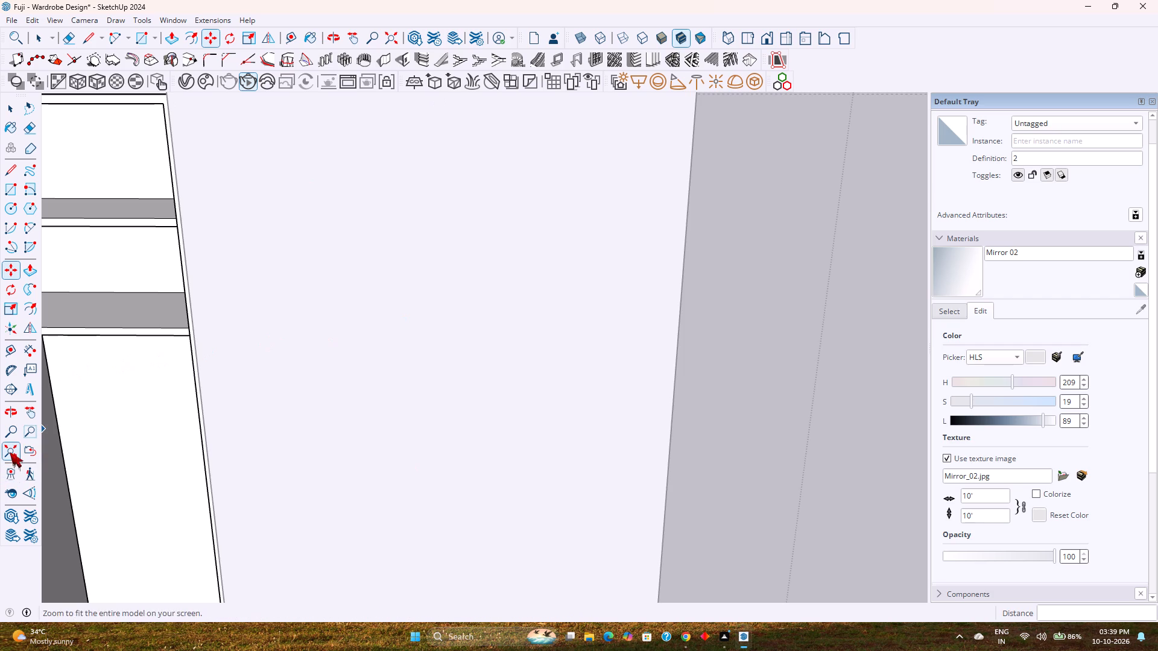
pyautogui.click(10, 449)
pyautogui.scroll(14, 674, 210)
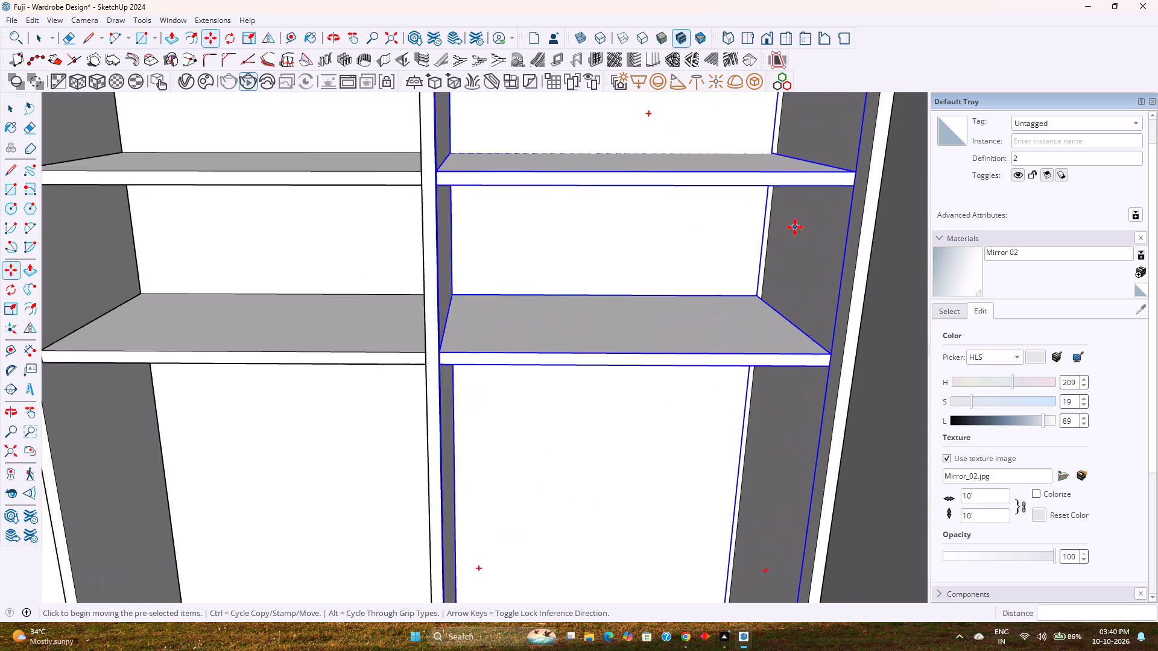
pyautogui.scroll(1, 795, 227)
pyautogui.keyDown('shift'); pyautogui.moveTo(797, 229); pyautogui.dragTo(713, 241, button='middle'); pyautogui.keyUp('shift')
pyautogui.press('s')
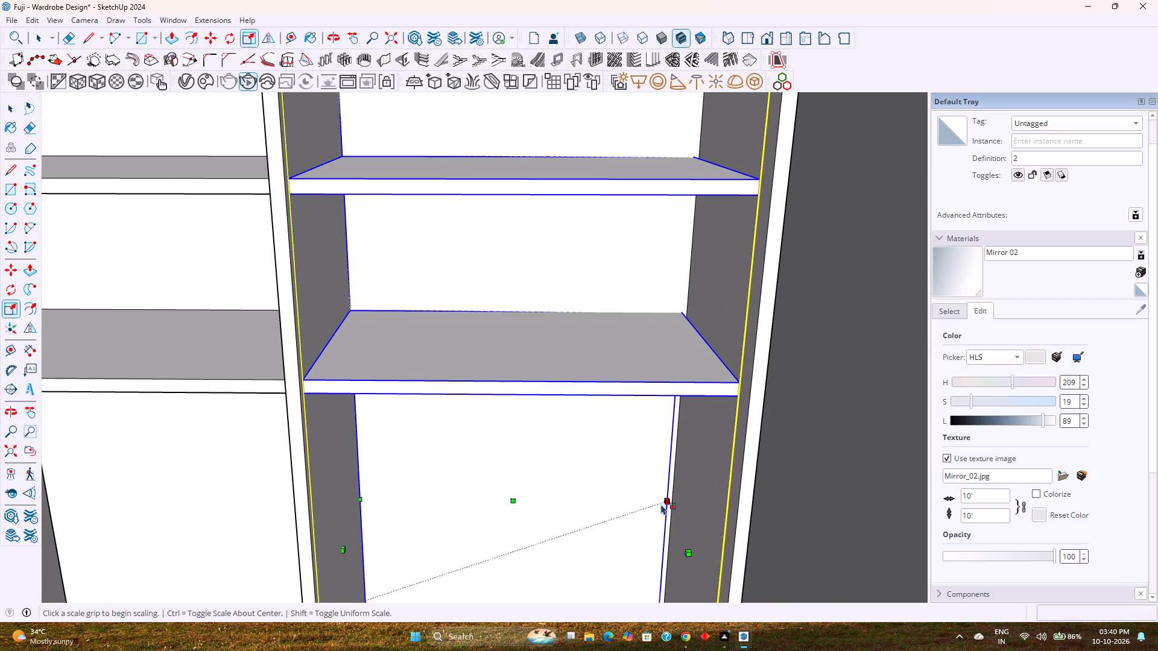
pyautogui.scroll(-4, 672, 528)
pyautogui.click(686, 546)
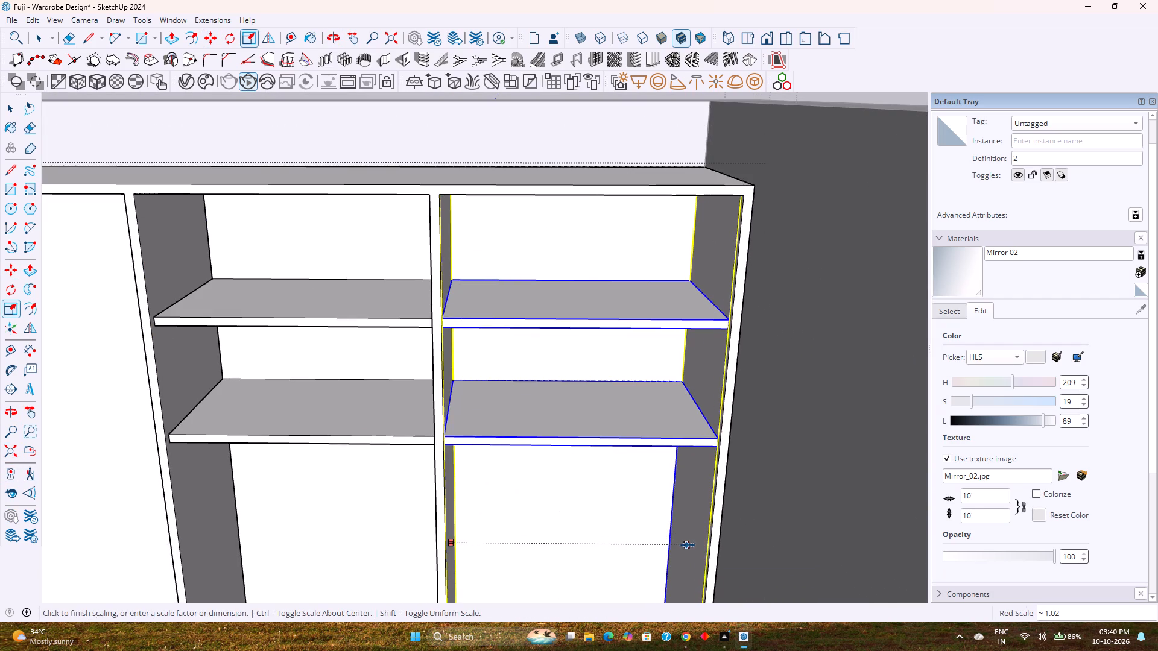
pyautogui.click(698, 534)
pyautogui.press('space')
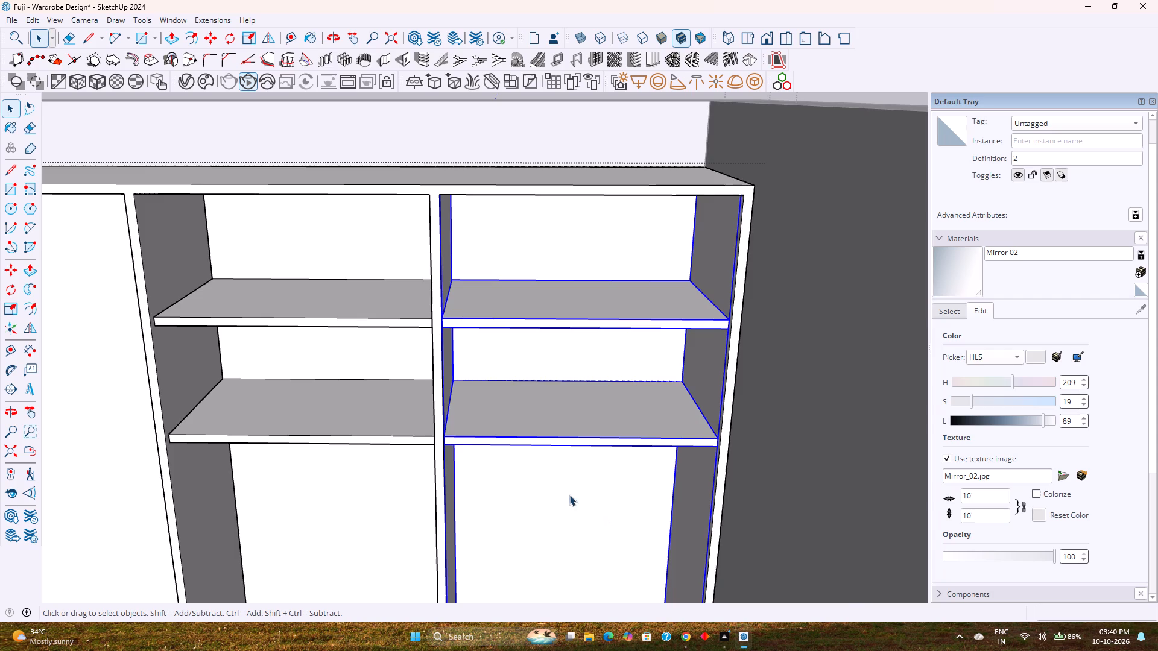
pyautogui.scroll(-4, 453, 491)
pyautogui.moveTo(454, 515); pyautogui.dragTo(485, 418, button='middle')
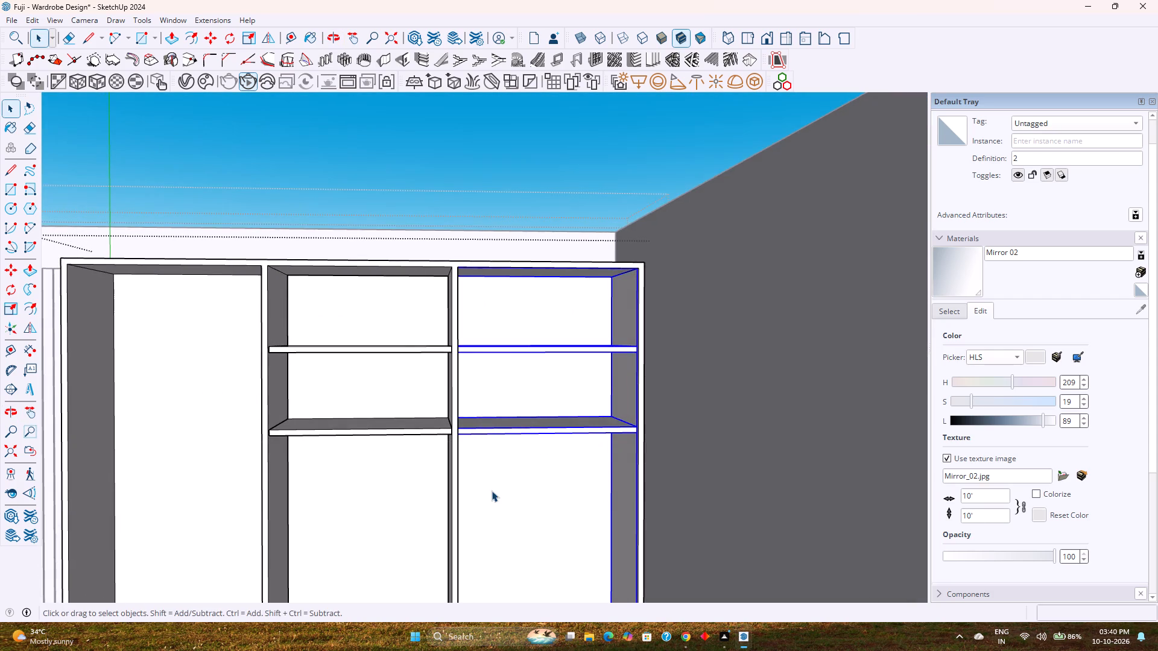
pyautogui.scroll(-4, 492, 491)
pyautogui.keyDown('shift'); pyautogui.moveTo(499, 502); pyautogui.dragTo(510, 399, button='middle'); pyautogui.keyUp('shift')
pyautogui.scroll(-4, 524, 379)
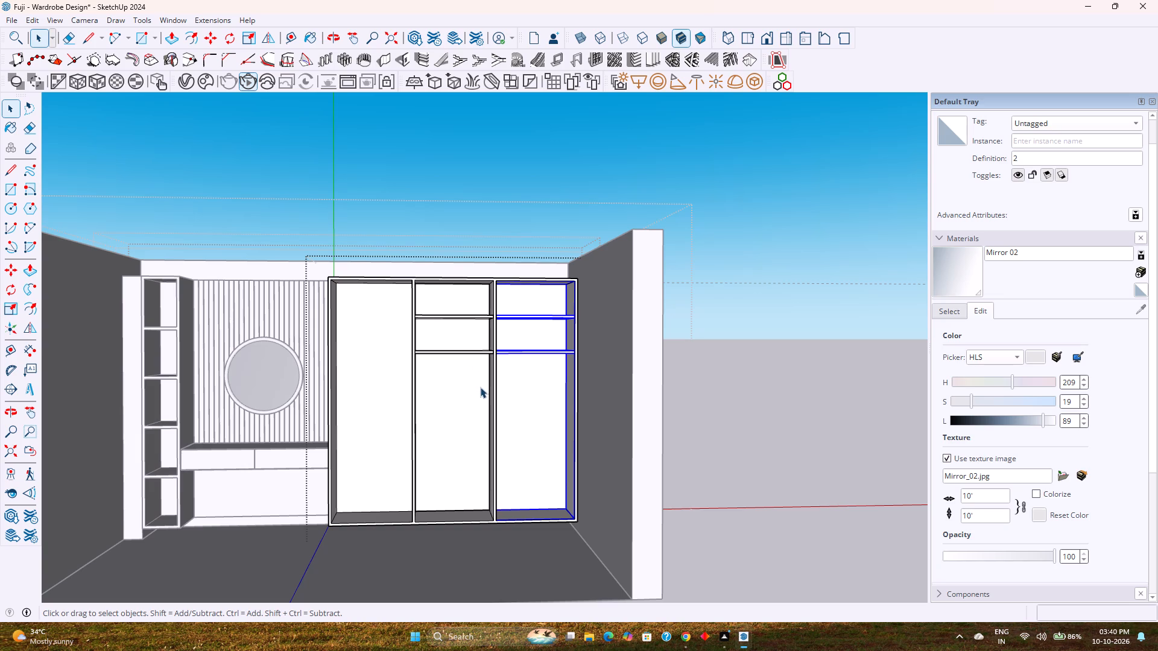
# Open the middle bay's shelf component for editing.
pyautogui.click(445, 351)
pyautogui.doubleClick(445, 351)
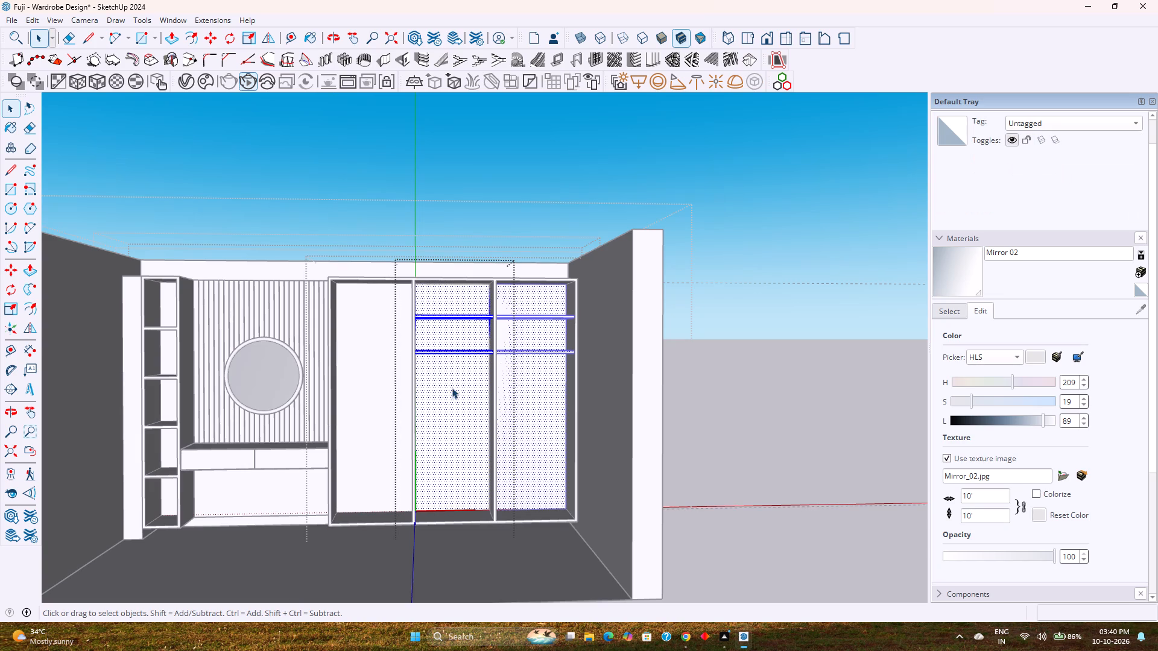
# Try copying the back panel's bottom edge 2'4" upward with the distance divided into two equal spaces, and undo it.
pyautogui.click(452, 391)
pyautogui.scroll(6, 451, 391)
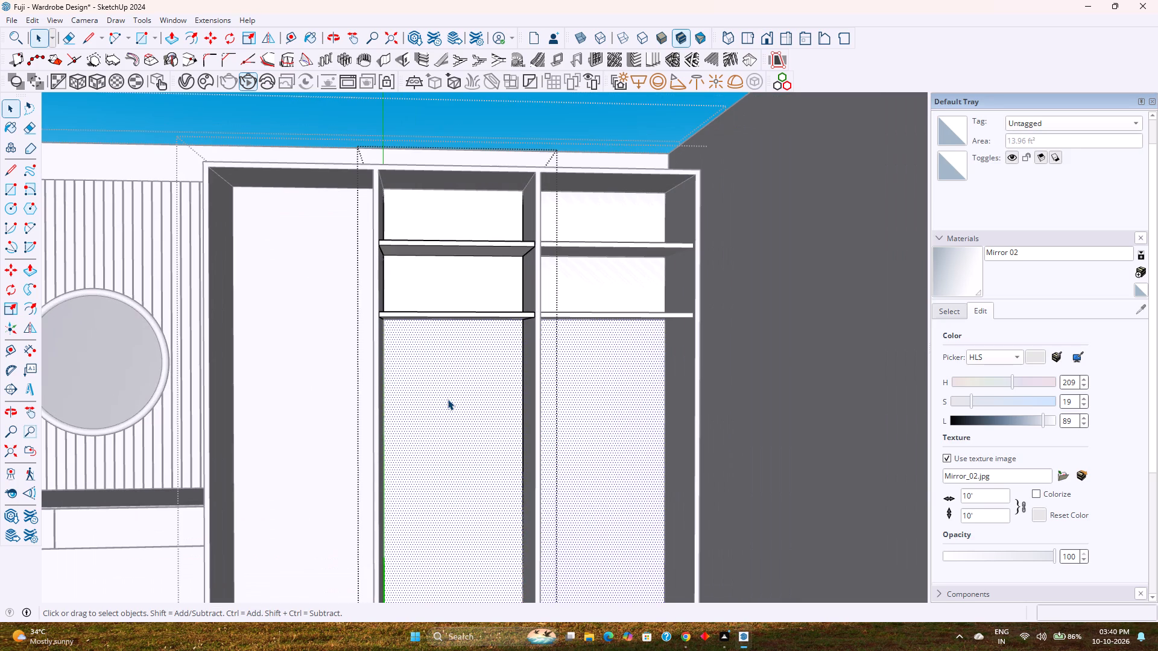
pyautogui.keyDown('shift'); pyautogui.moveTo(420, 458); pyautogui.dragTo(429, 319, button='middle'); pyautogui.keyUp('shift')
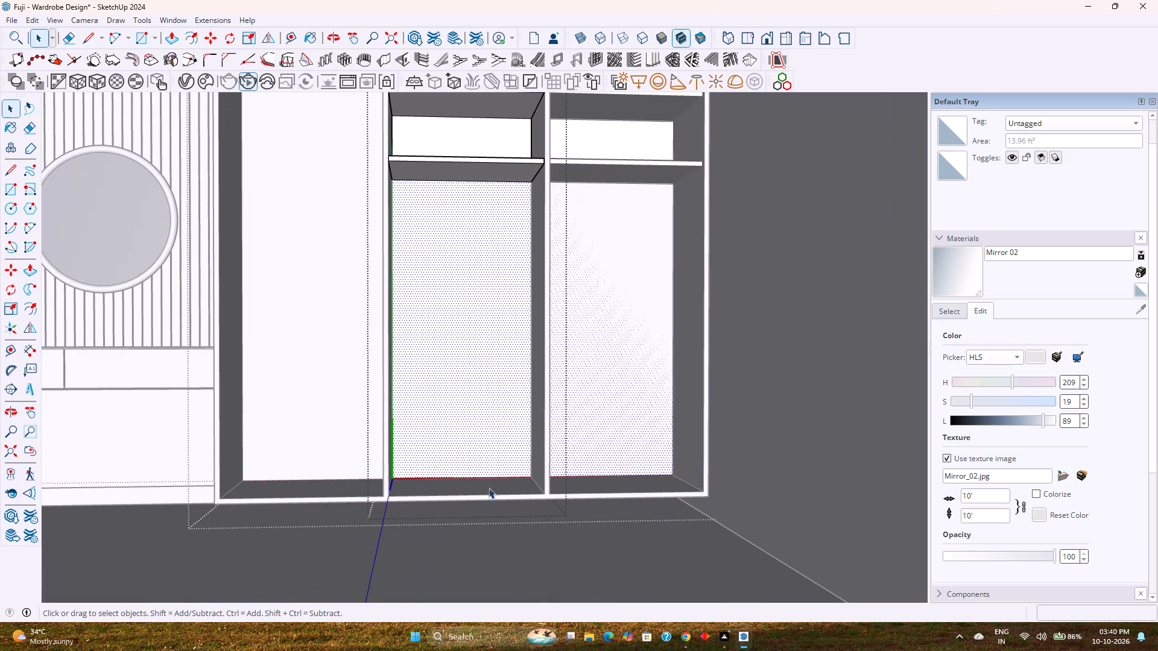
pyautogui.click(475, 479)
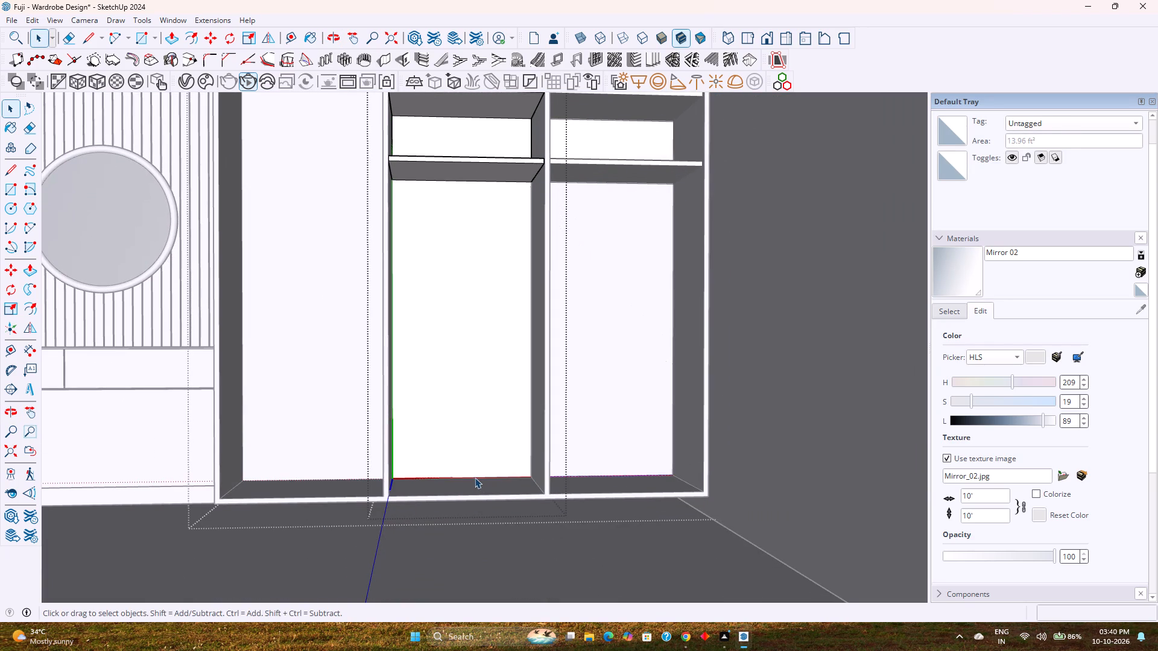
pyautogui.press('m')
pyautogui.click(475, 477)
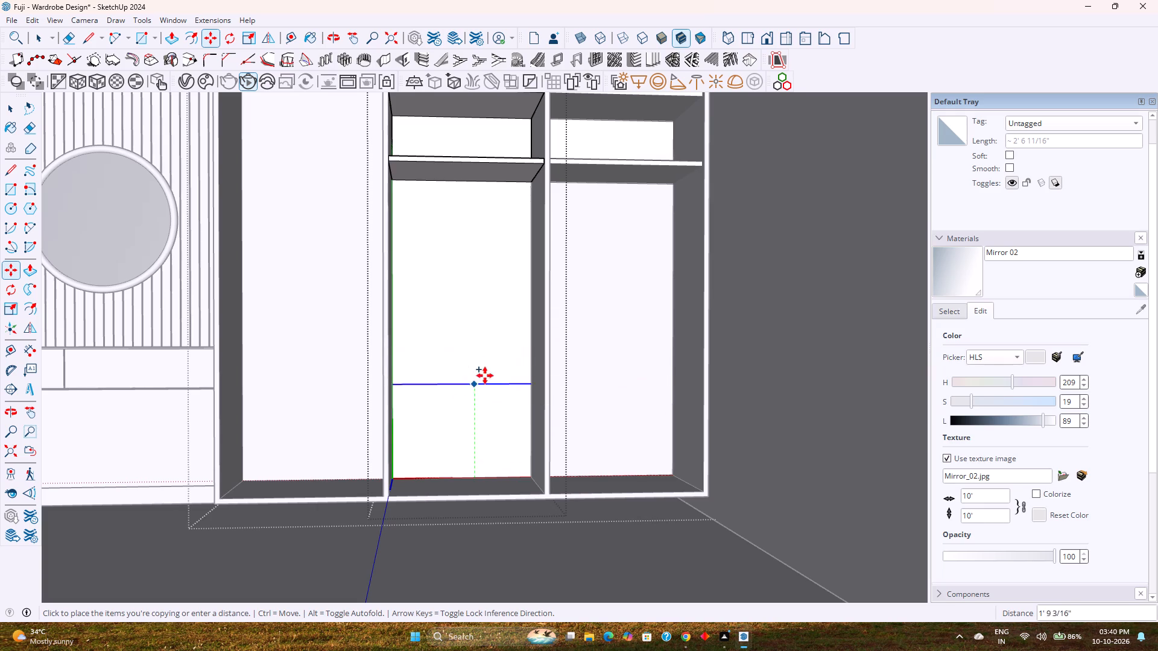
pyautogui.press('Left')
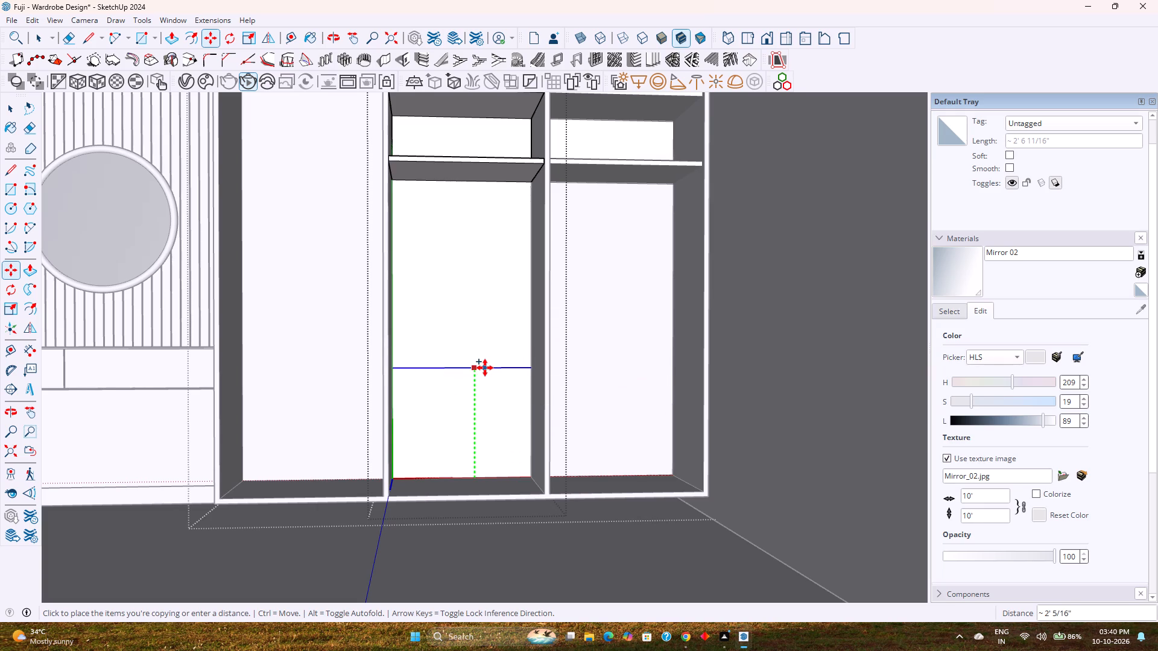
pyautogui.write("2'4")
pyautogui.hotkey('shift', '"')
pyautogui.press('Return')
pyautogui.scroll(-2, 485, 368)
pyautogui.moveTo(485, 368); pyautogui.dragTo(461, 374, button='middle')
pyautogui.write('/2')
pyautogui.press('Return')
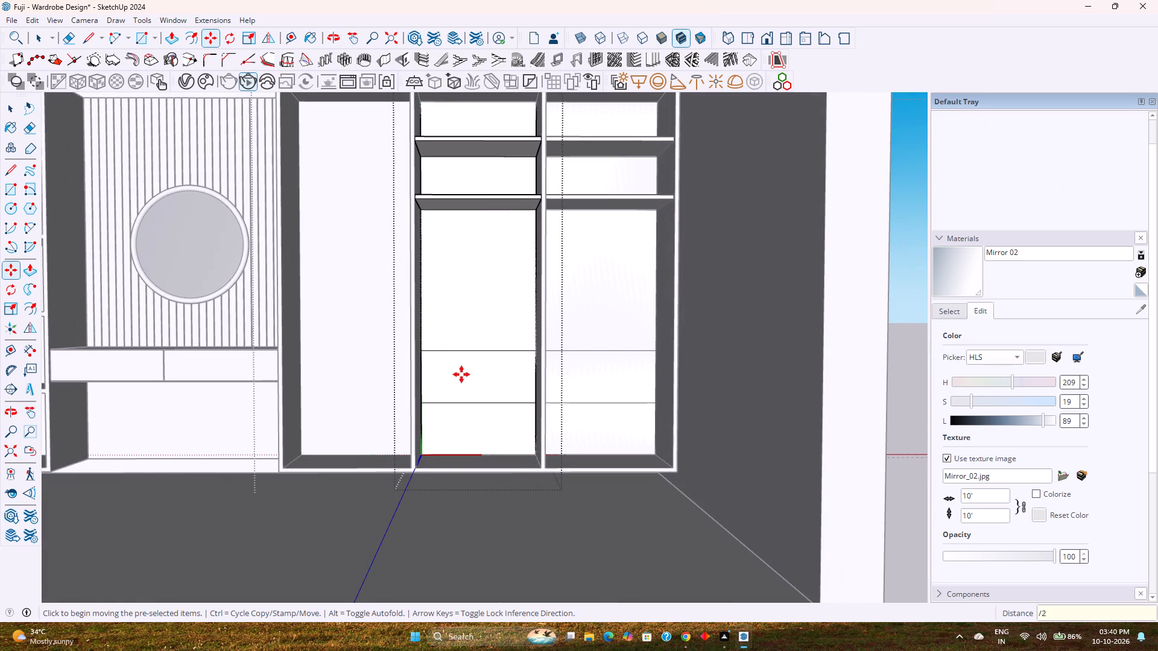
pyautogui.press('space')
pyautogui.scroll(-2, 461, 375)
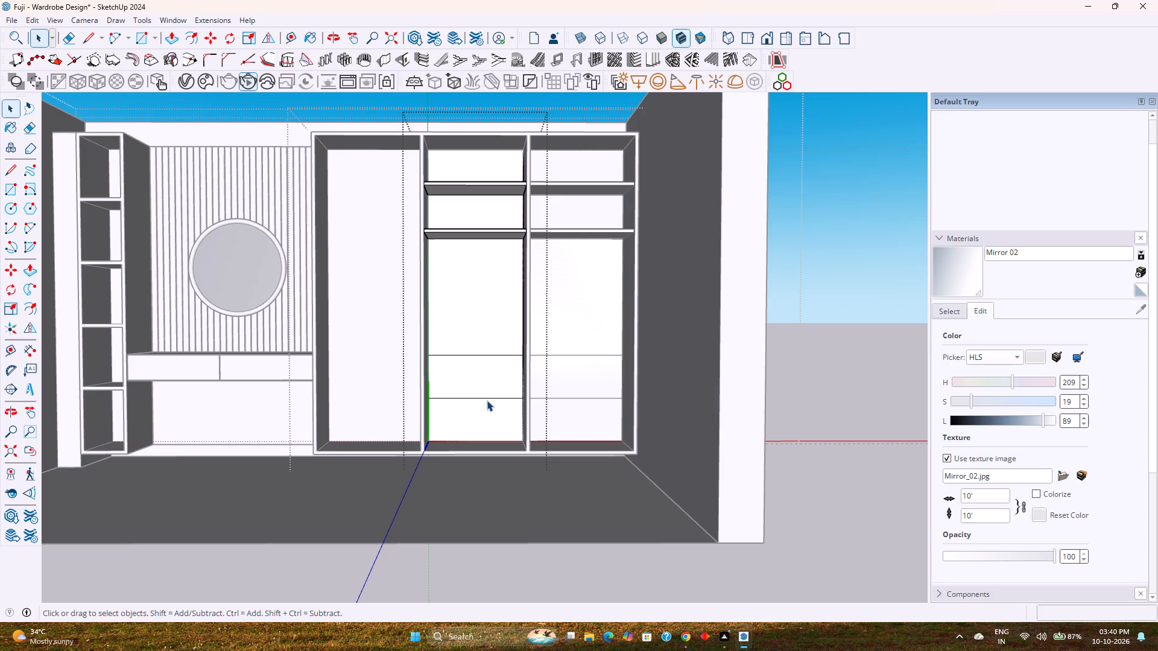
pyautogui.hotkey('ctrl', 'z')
# Copy the middle bay back panel's bottom edge 2' upward and divide the distance into two equal spaces.
pyautogui.click(470, 441)
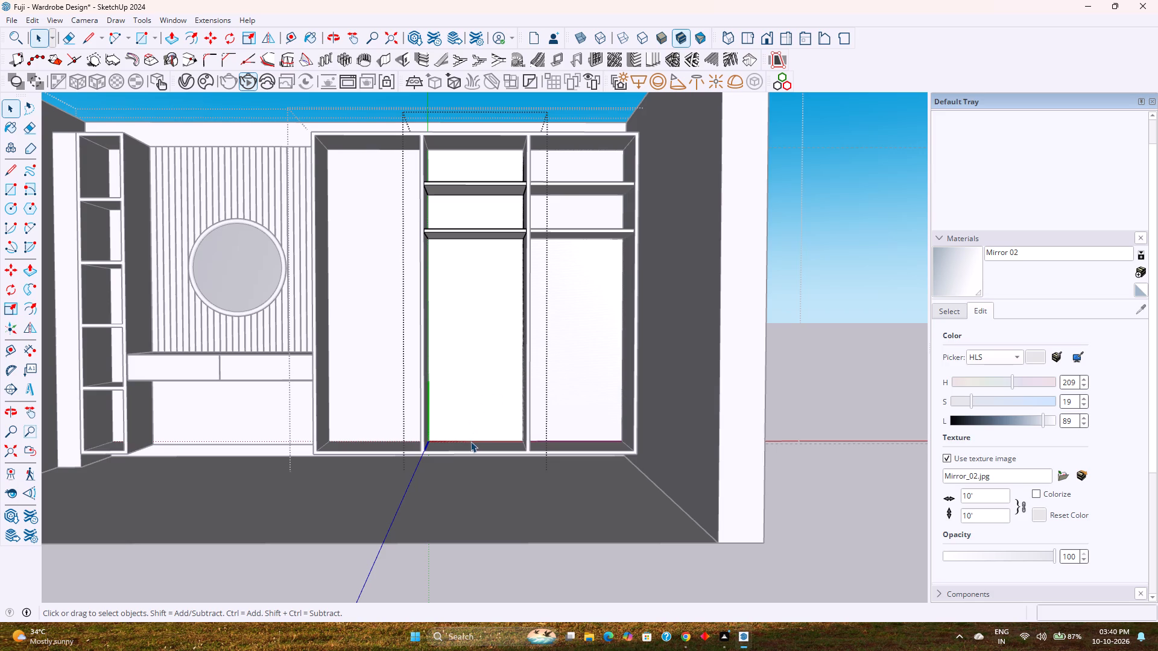
pyautogui.press('m')
pyautogui.click(473, 439)
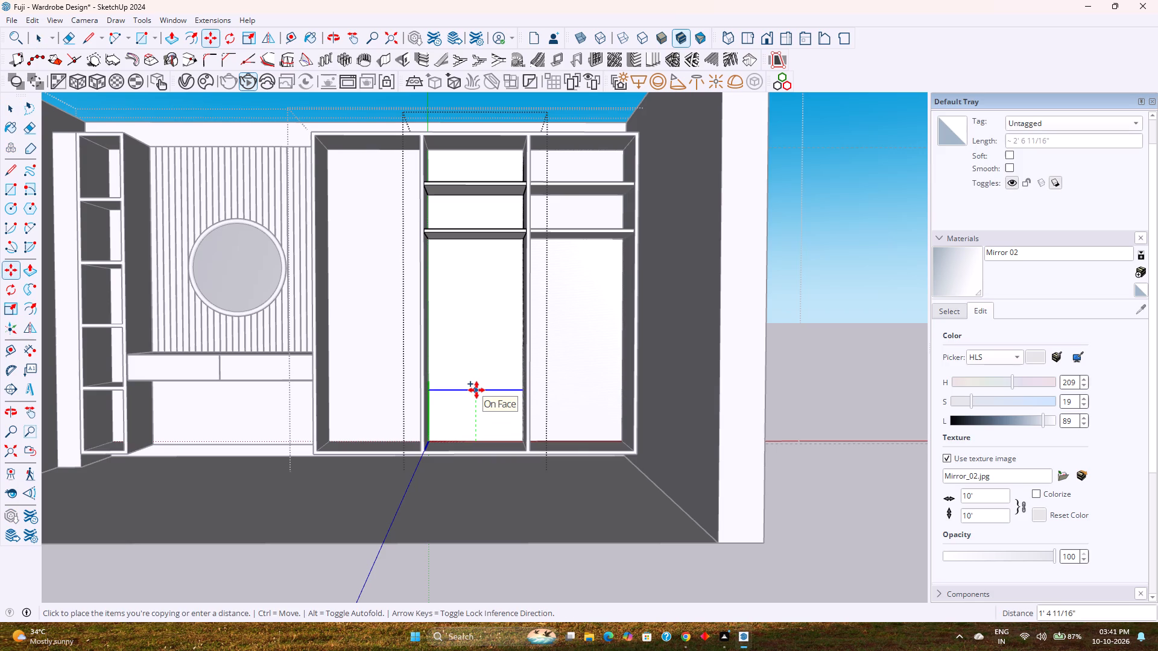
pyautogui.press('Left')
pyautogui.write('2\'2"')
pyautogui.press('Return')
pyautogui.write("2'")
pyautogui.press('Return')
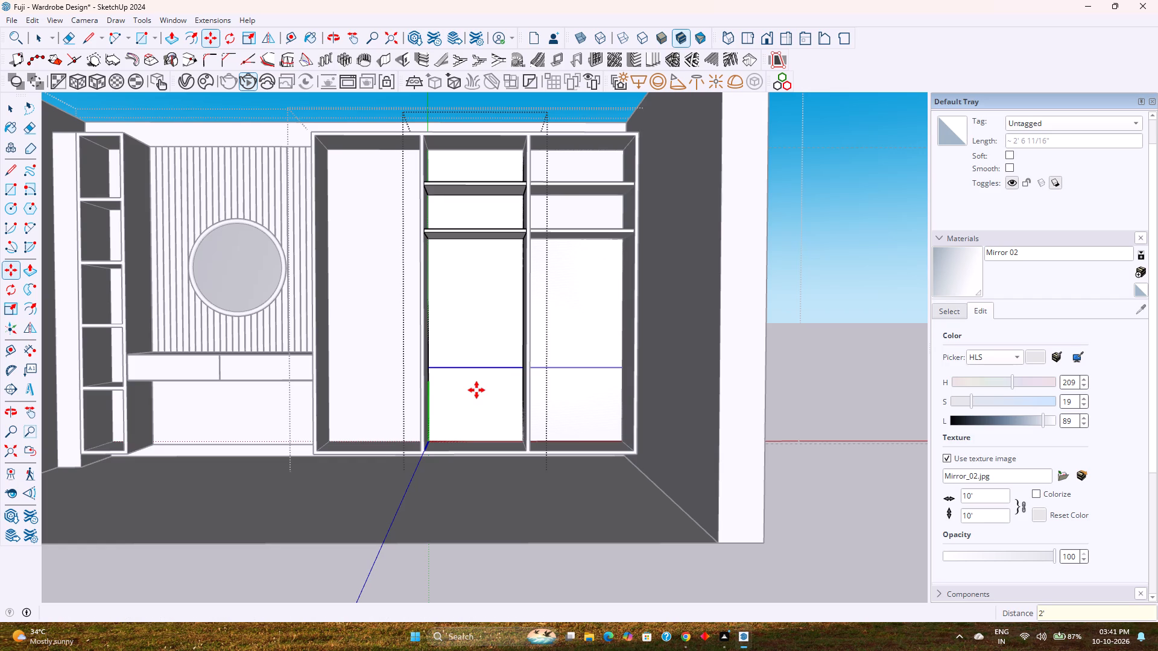
pyautogui.write("2'")
pyautogui.press('Return')
pyautogui.write('/2')
pyautogui.press('Return')
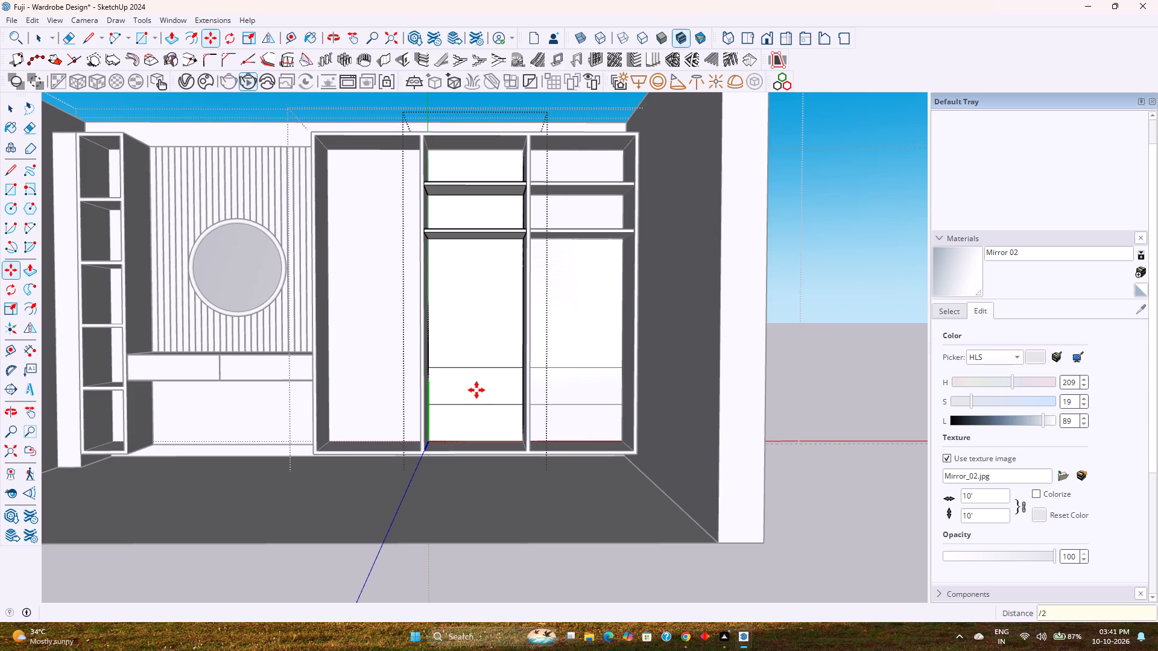
pyautogui.press('space')
# Copy both new horizontal edges 1" downward to outline two shelf strips on the back panel.
pyautogui.click(485, 403)
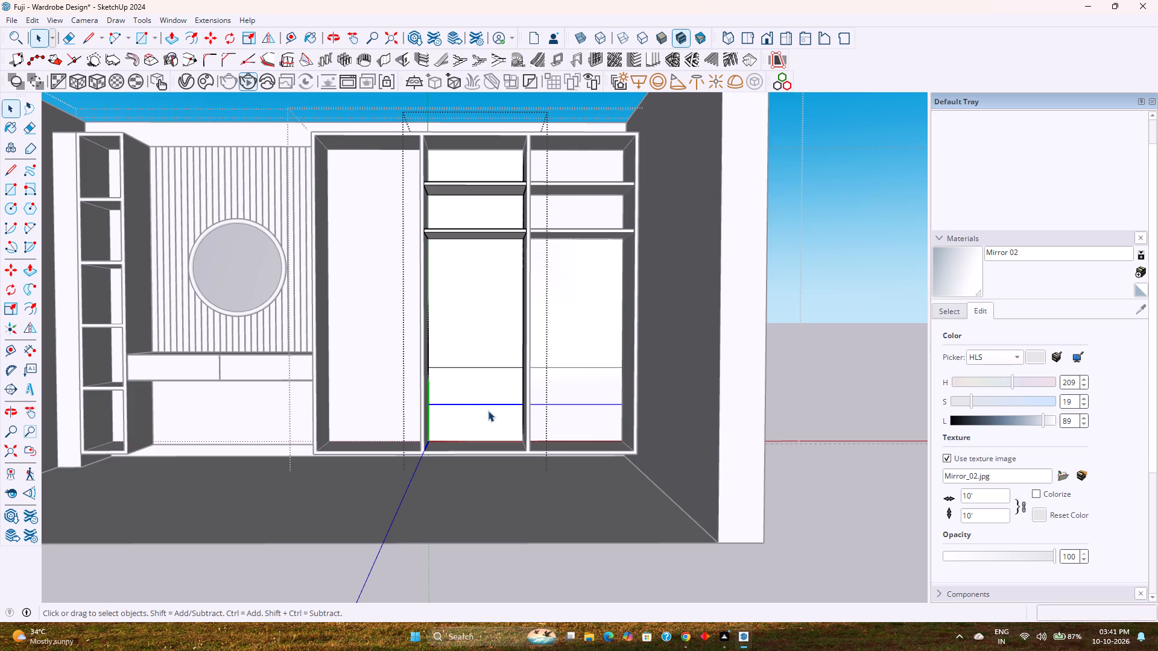
pyautogui.keyDown('ctrl'); pyautogui.click(476, 368); pyautogui.keyUp('ctrl')
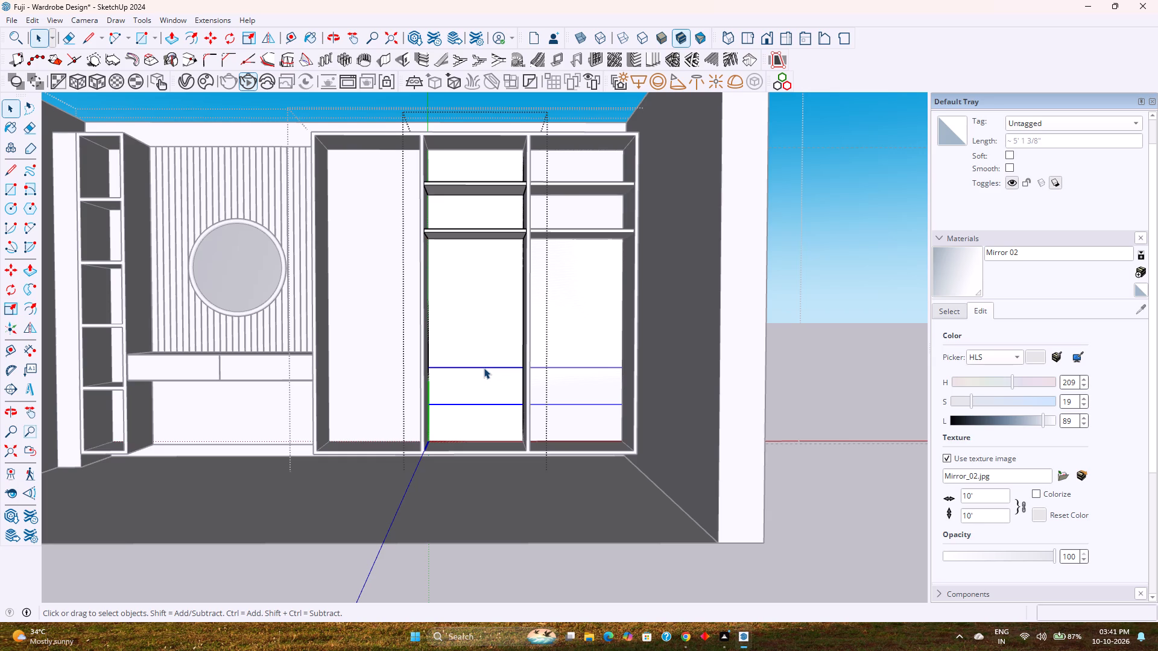
pyautogui.scroll(2, 484, 368)
pyautogui.press('m')
pyautogui.click(486, 368)
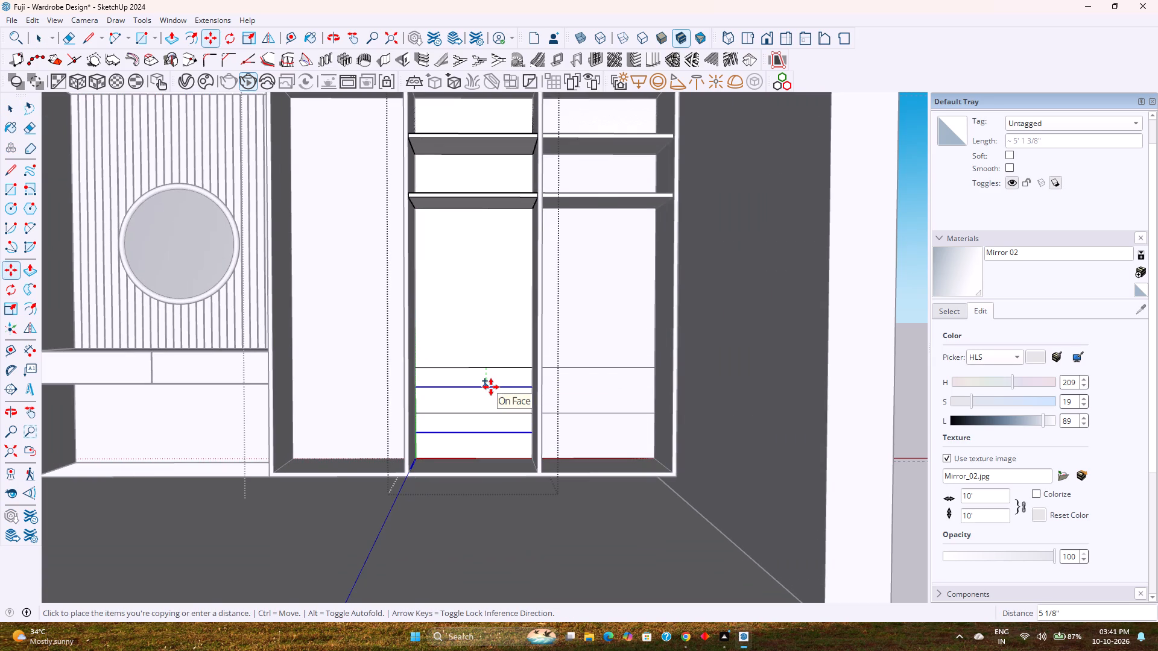
pyautogui.press('1')
pyautogui.press('Return')
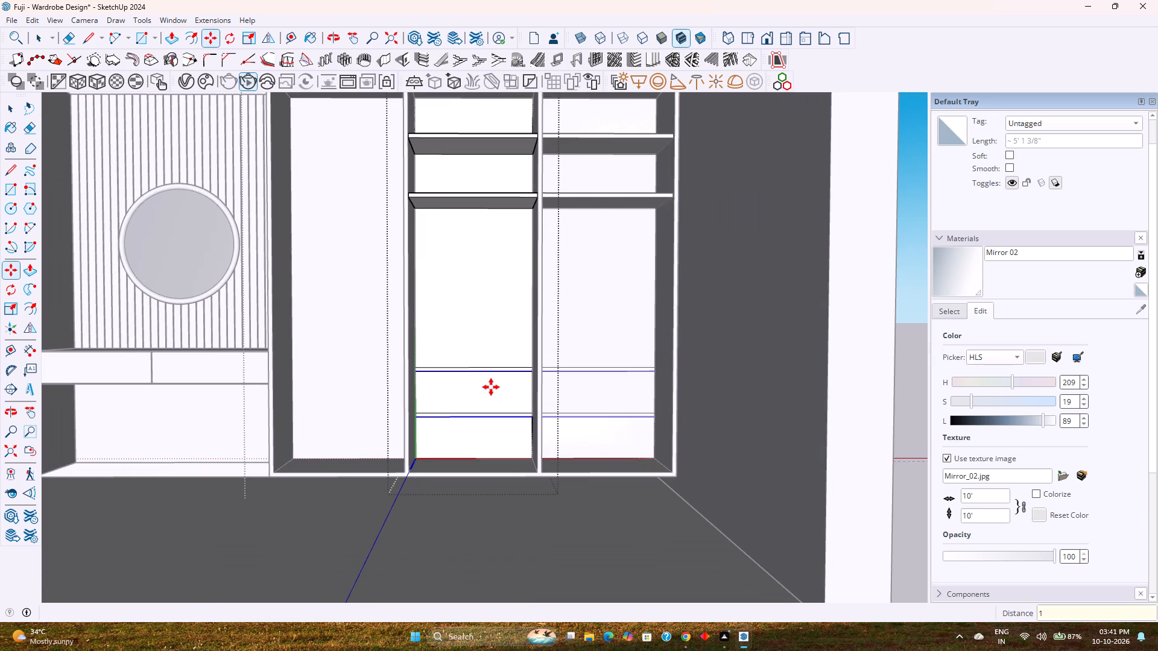
# Extrude both lower 1" strips forward to the same 1'7" depth as the upper shelves.
pyautogui.press('p')
pyautogui.scroll(2, 506, 363)
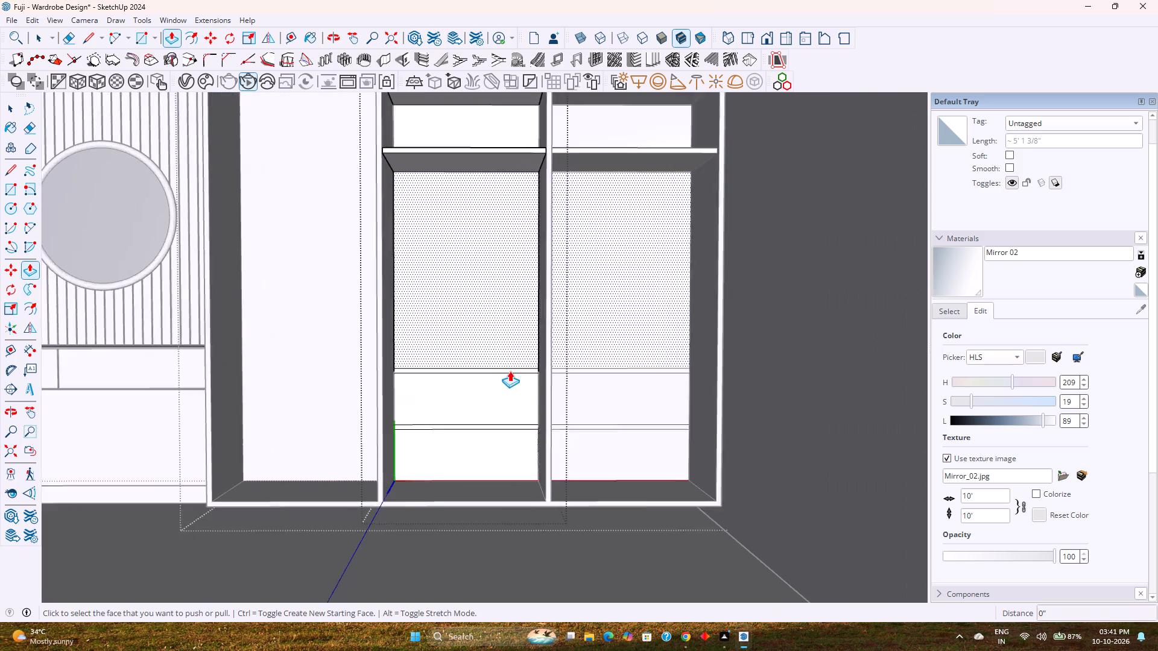
pyautogui.scroll(4, 510, 371)
pyautogui.doubleClick(517, 371)
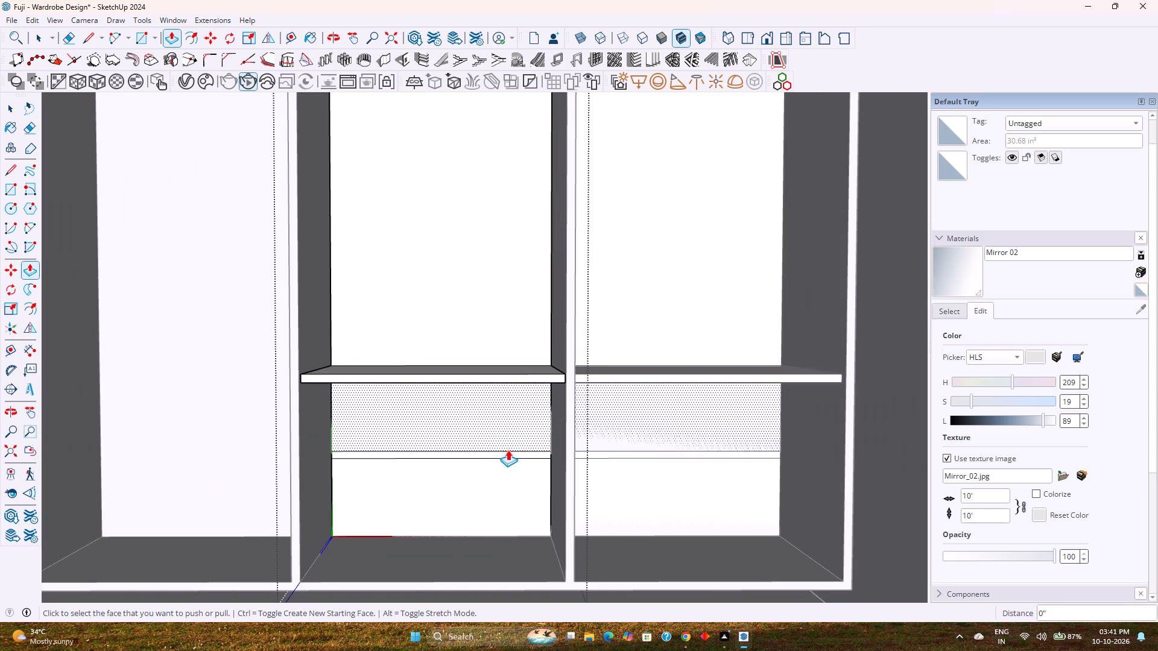
pyautogui.doubleClick(510, 453)
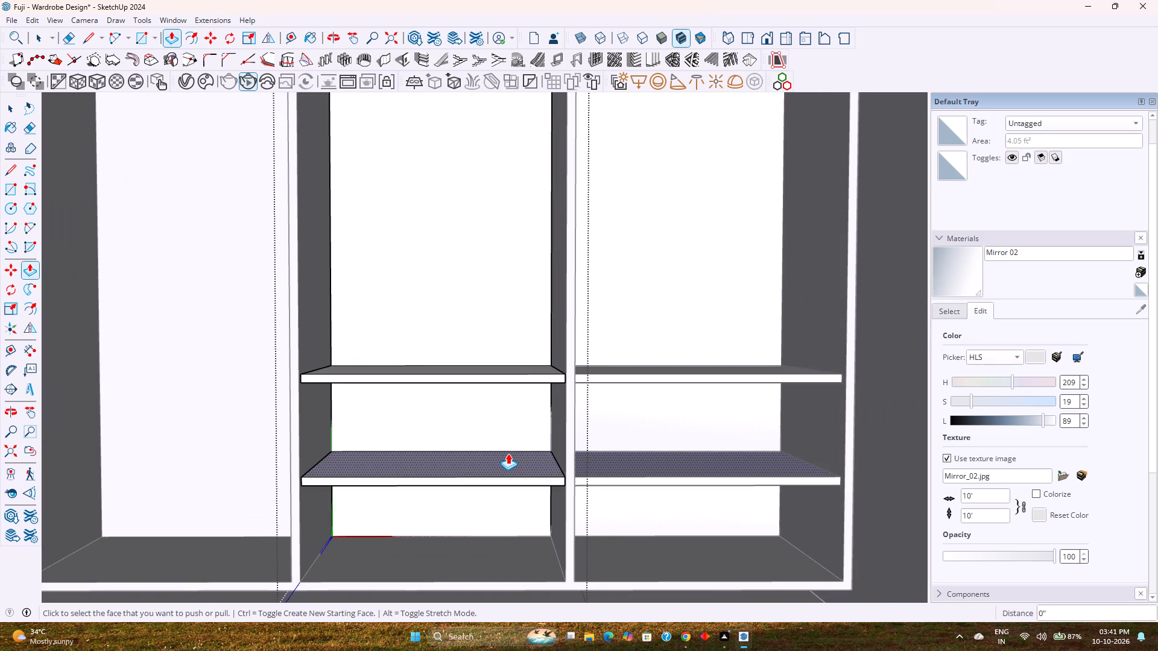
pyautogui.press('space')
# Examine the shelf layout in the middle and right bays from several angles.
pyautogui.scroll(-5, 506, 447)
pyautogui.moveTo(506, 447); pyautogui.dragTo(395, 452, button='middle')
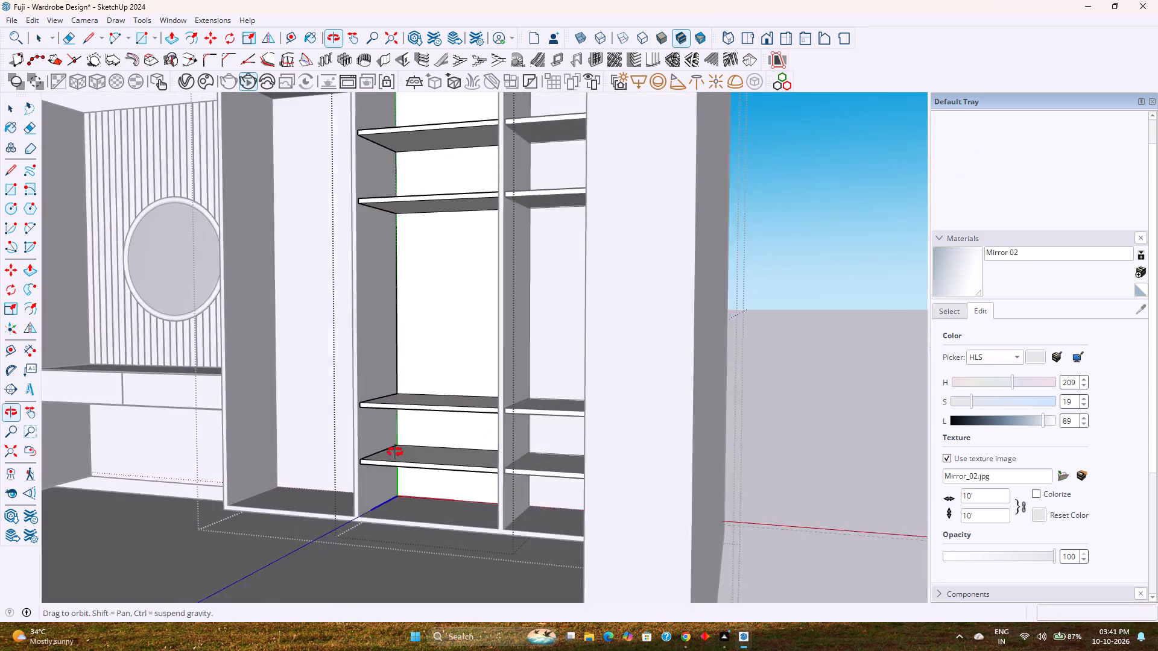
pyautogui.moveTo(395, 452); pyautogui.dragTo(500, 450, button='middle')
pyautogui.scroll(-4, 502, 444)
pyautogui.moveTo(504, 444); pyautogui.dragTo(487, 390, button='middle')
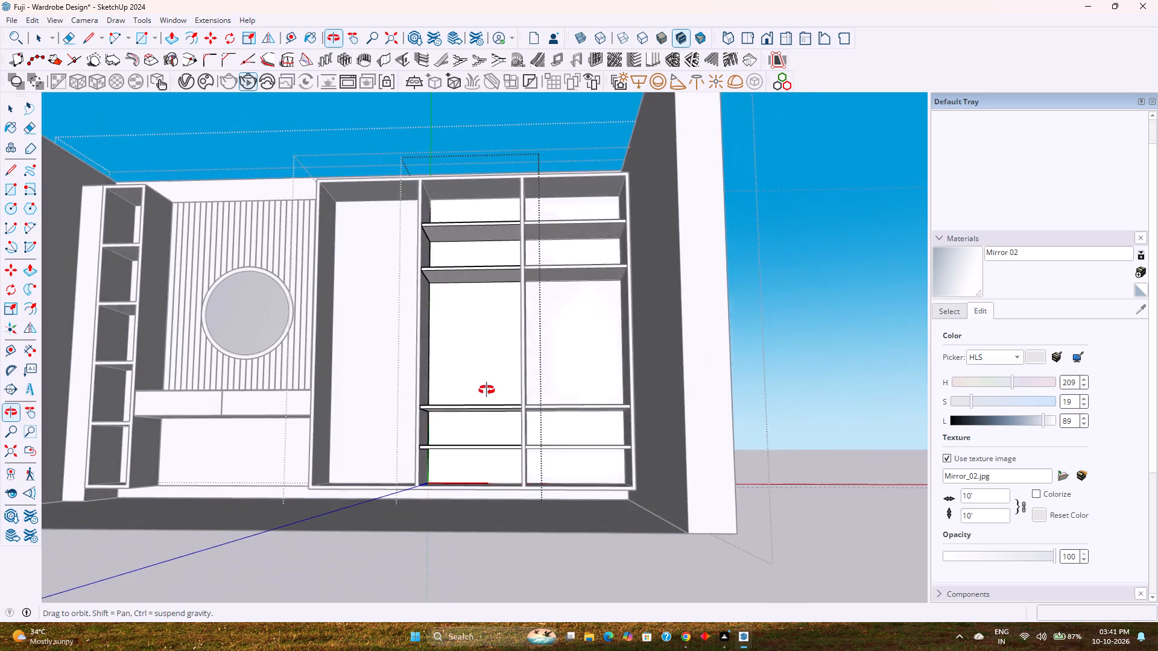
pyautogui.moveTo(487, 390); pyautogui.dragTo(578, 556, button='middle')
pyautogui.scroll(3, 493, 420)
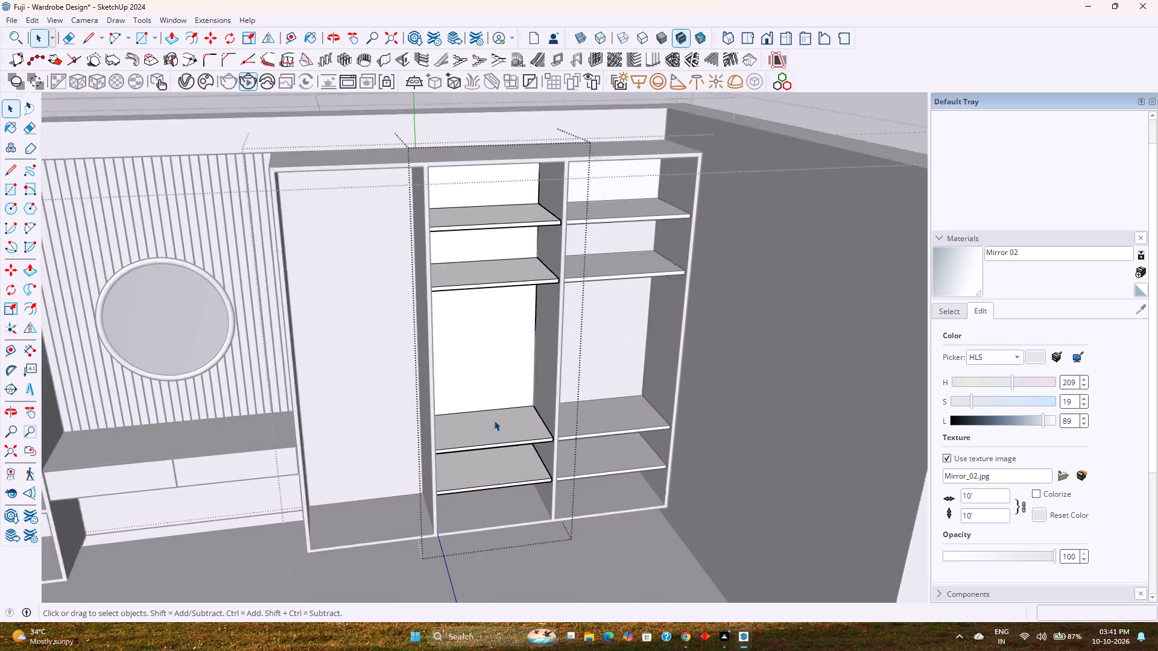
pyautogui.keyDown('shift'); pyautogui.moveTo(499, 418); pyautogui.dragTo(528, 479, button='middle'); pyautogui.keyUp('shift')
pyautogui.moveTo(531, 481); pyautogui.dragTo(492, 413, button='middle')
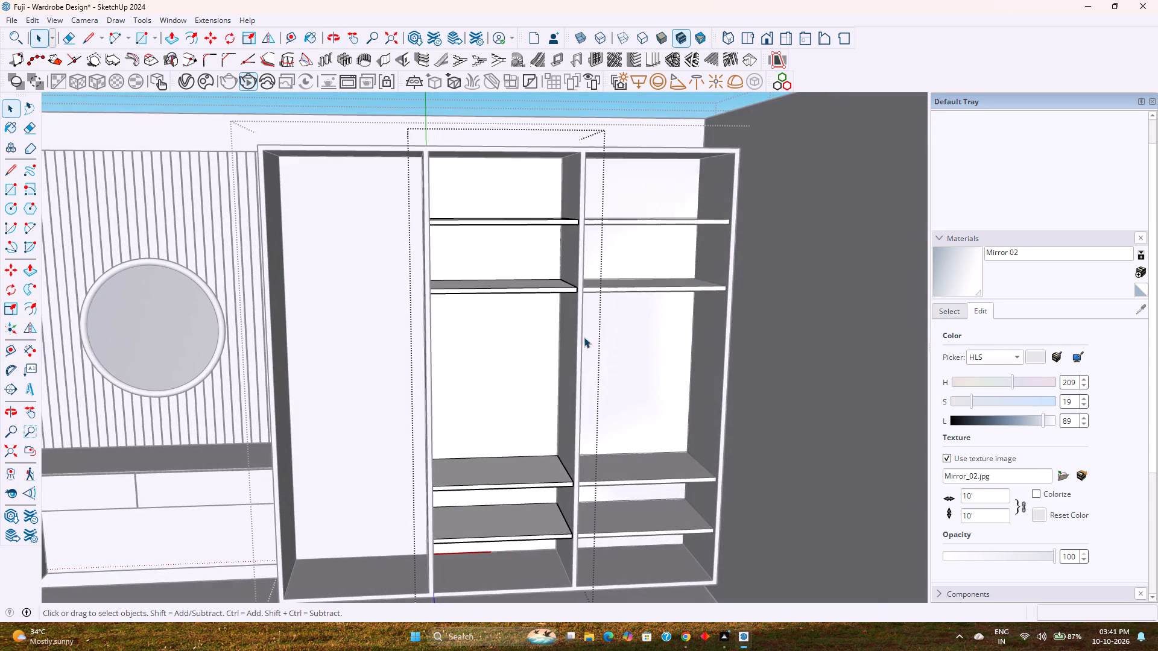
# Place a guide 3" below the second shelf from the top, along the divider between the middle and right bays.
pyautogui.scroll(7, 580, 310)
pyautogui.keyDown('shift'); pyautogui.moveTo(548, 313); pyautogui.dragTo(578, 372, button='middle'); pyautogui.keyUp('shift')
pyautogui.moveTo(572, 370); pyautogui.dragTo(638, 316, button='middle')
pyautogui.scroll(1, 560, 358)
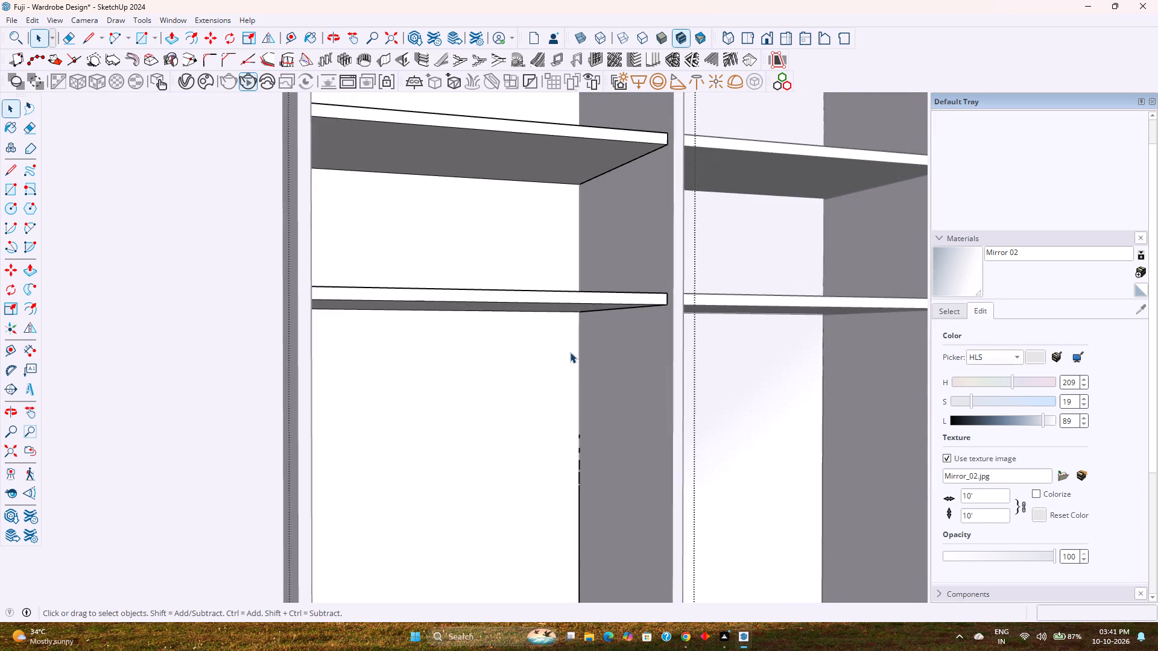
pyautogui.scroll(2, 570, 352)
pyautogui.moveTo(583, 345); pyautogui.dragTo(609, 328, button='middle')
pyautogui.click(292, 36)
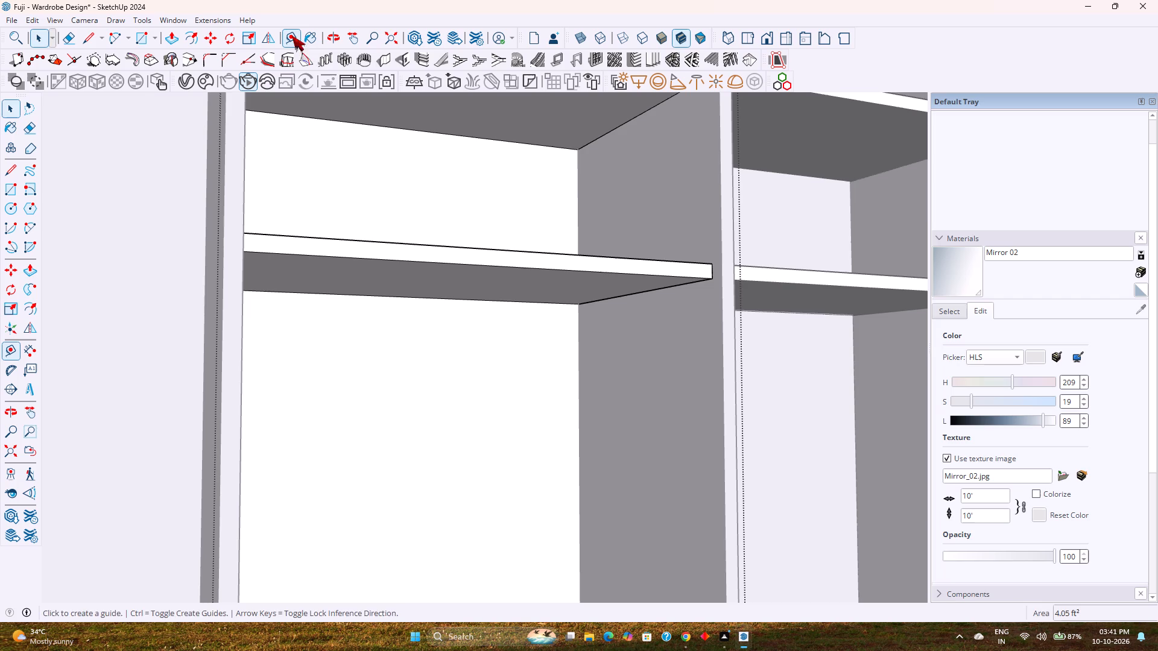
pyautogui.click(669, 288)
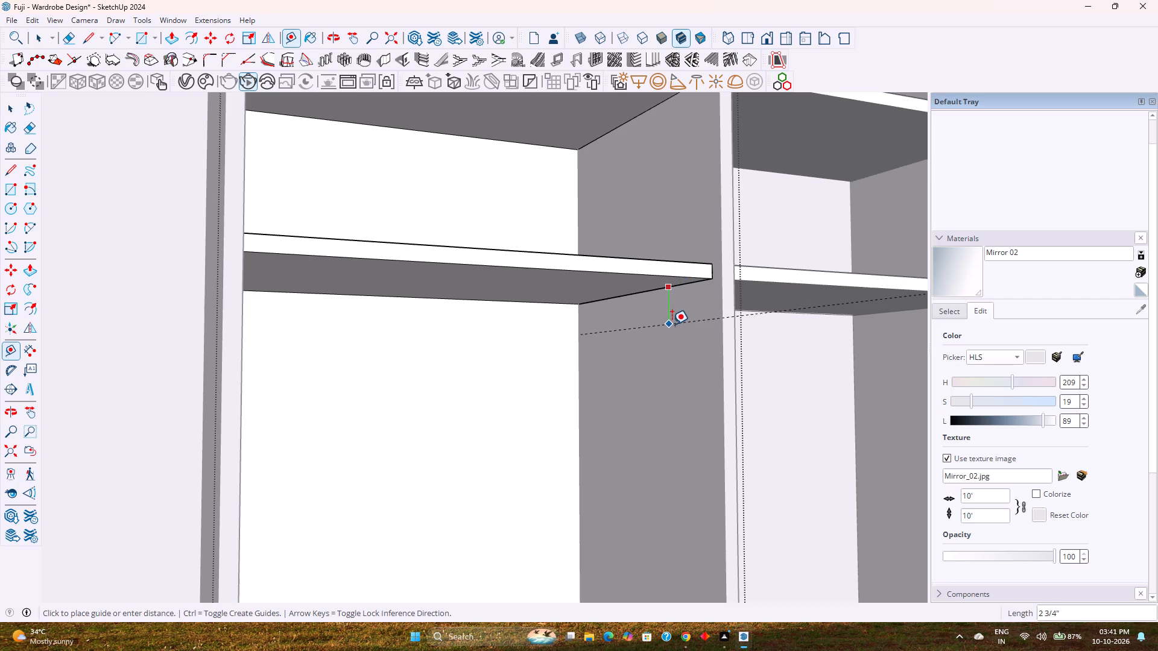
pyautogui.press('3')
pyautogui.press('Return')
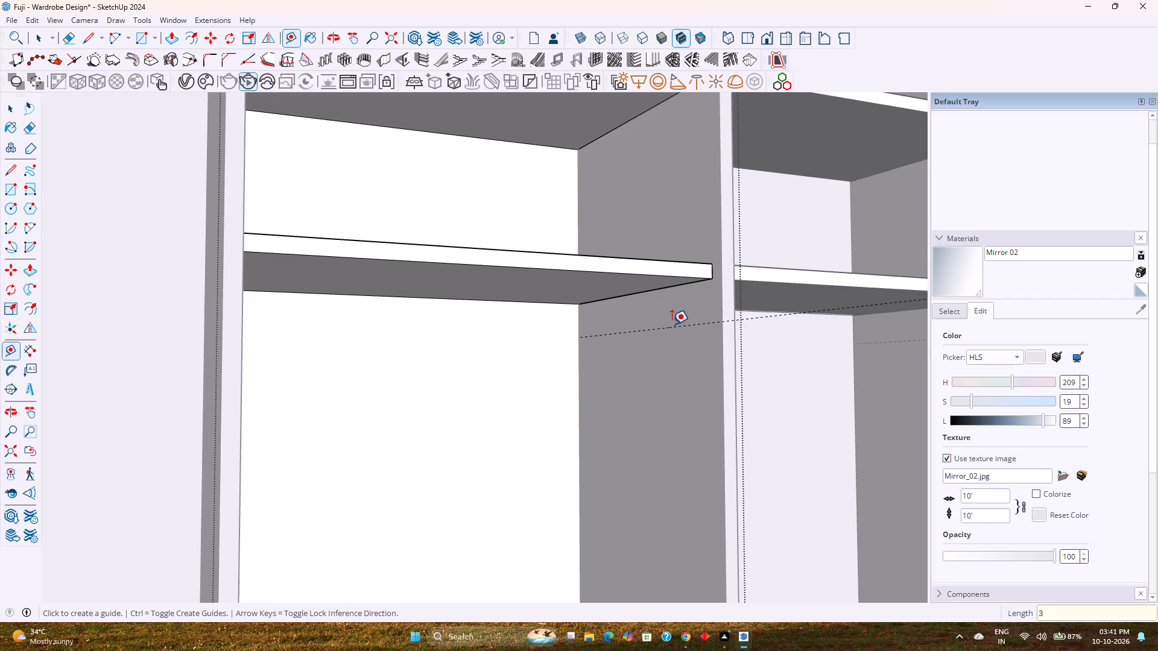
# Place a vertical guide on the same divider, 9" back from its front edge.
pyautogui.moveTo(675, 318); pyautogui.dragTo(690, 310, button='middle')
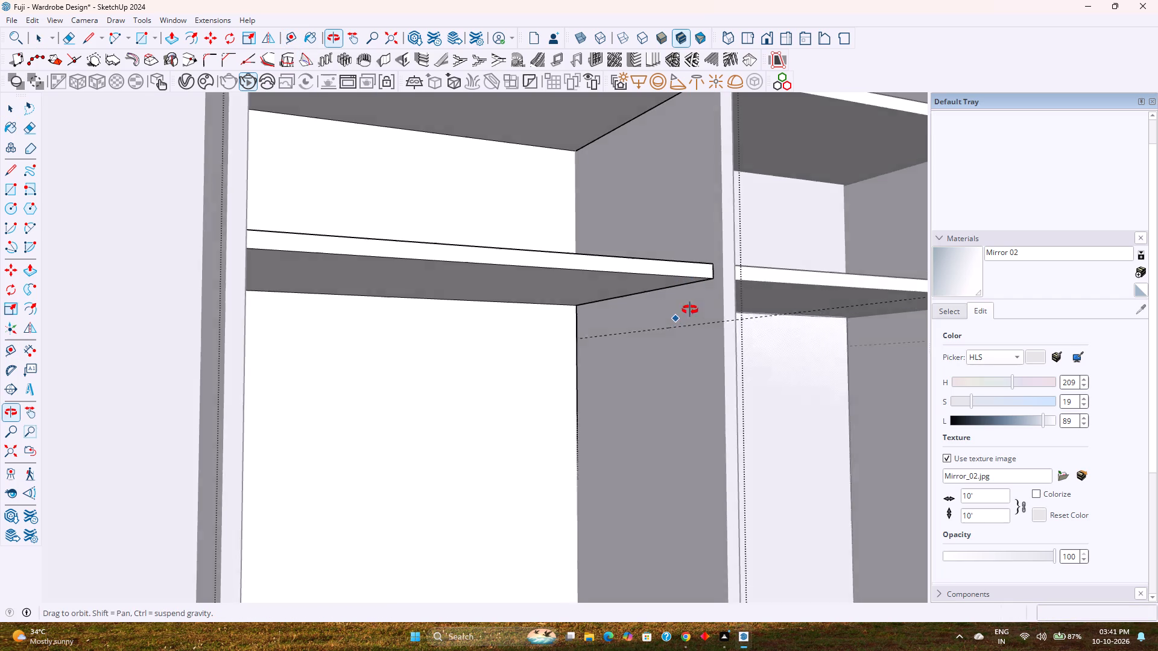
pyautogui.moveTo(690, 310); pyautogui.dragTo(834, 280, button='middle')
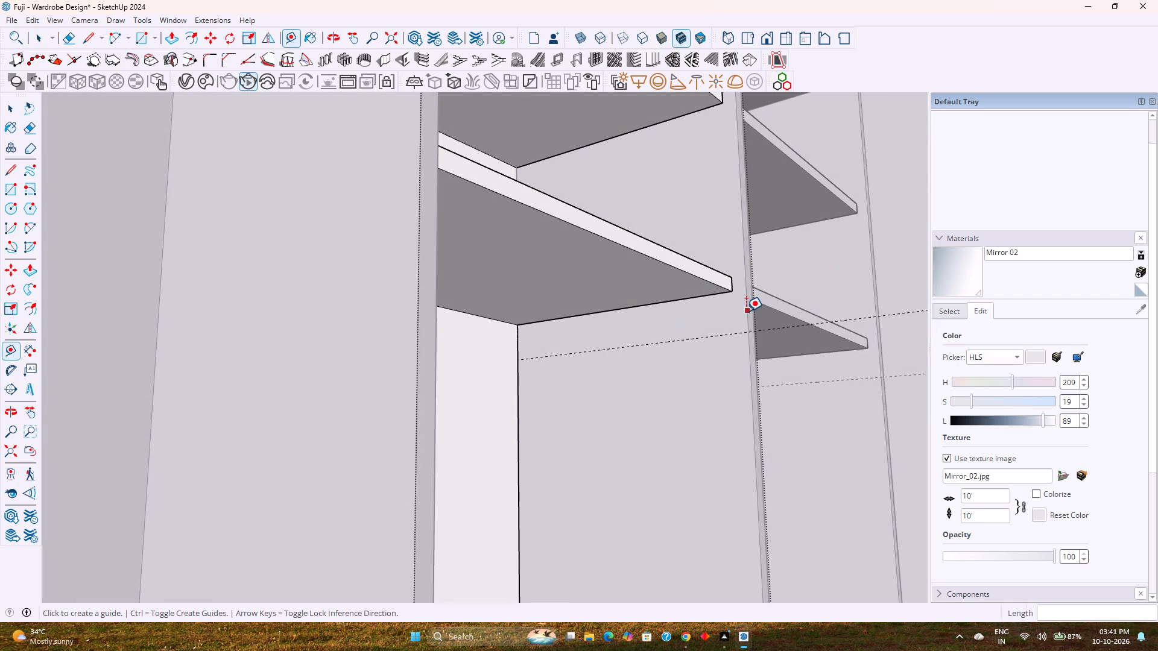
pyautogui.click(748, 364)
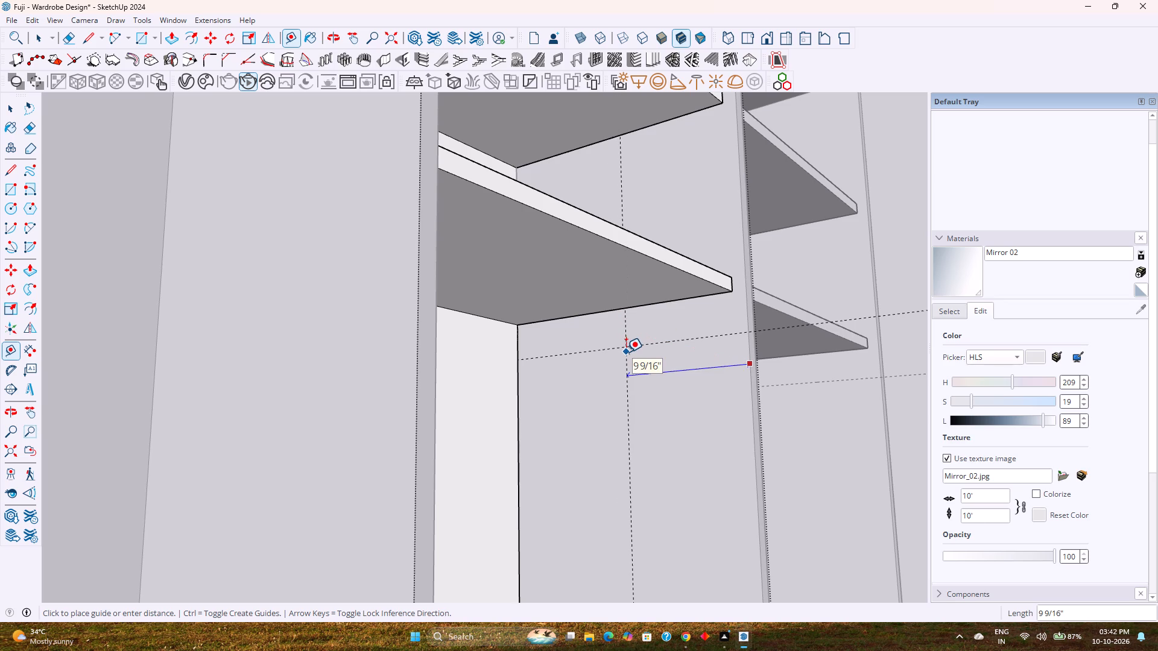
pyautogui.press('Up')
pyautogui.press('9')
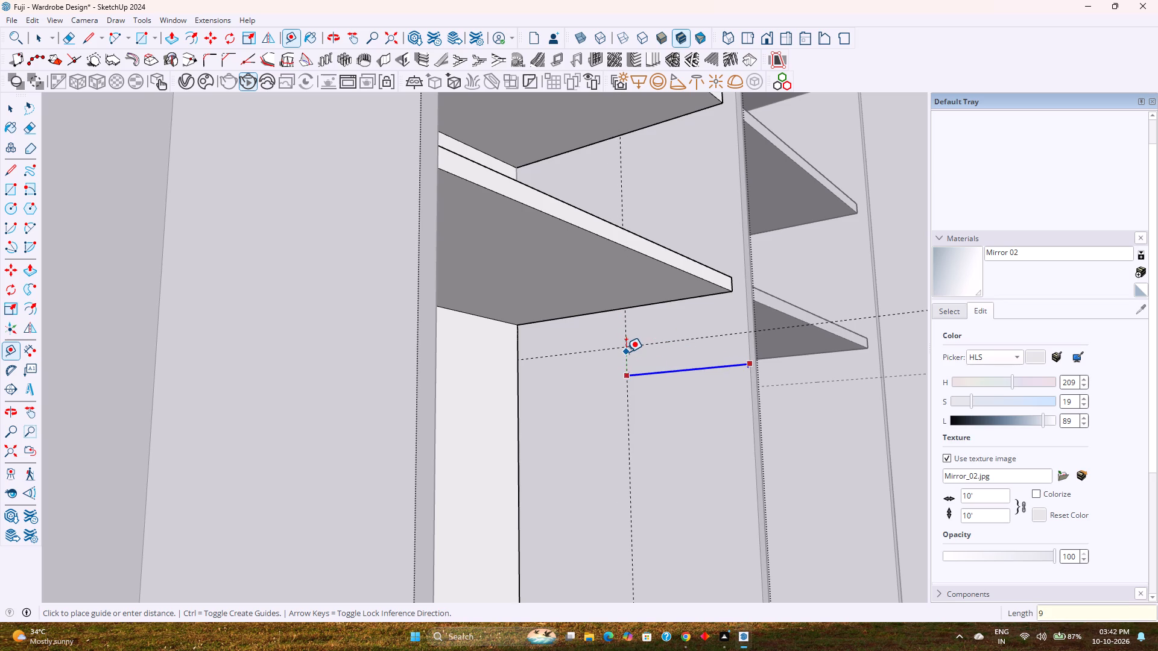
pyautogui.press('Return')
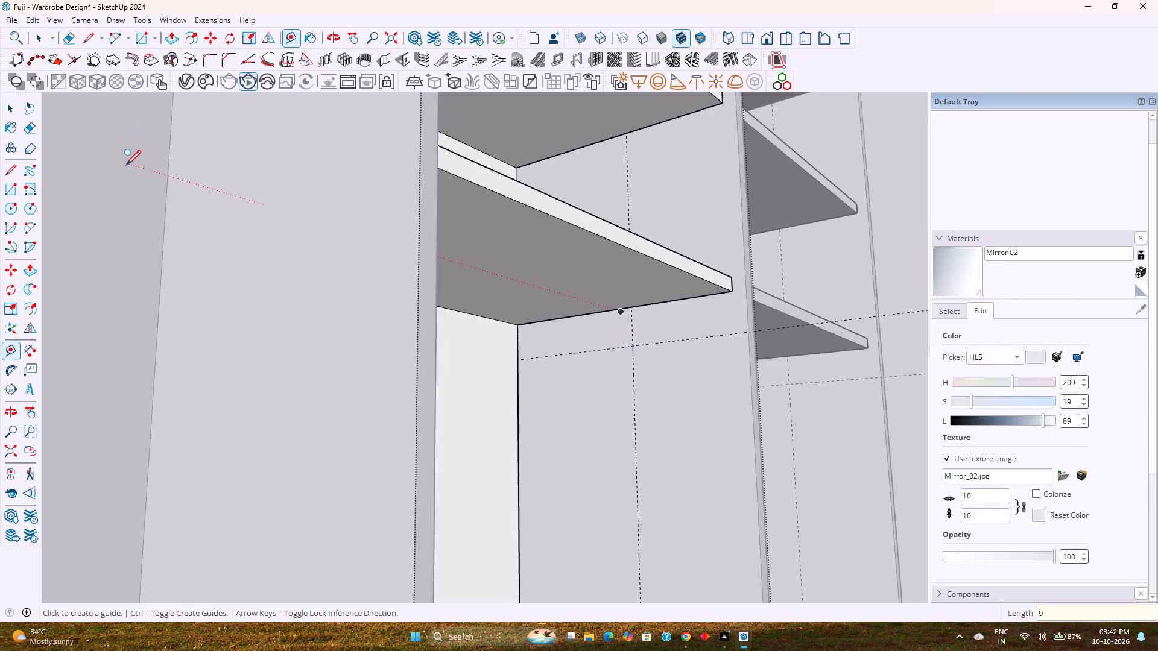
# Draw a circle of 0.25" radius on the divider, centred on the guide intersection below the shelf.
pyautogui.press('c')
pyautogui.scroll(11, 636, 350)
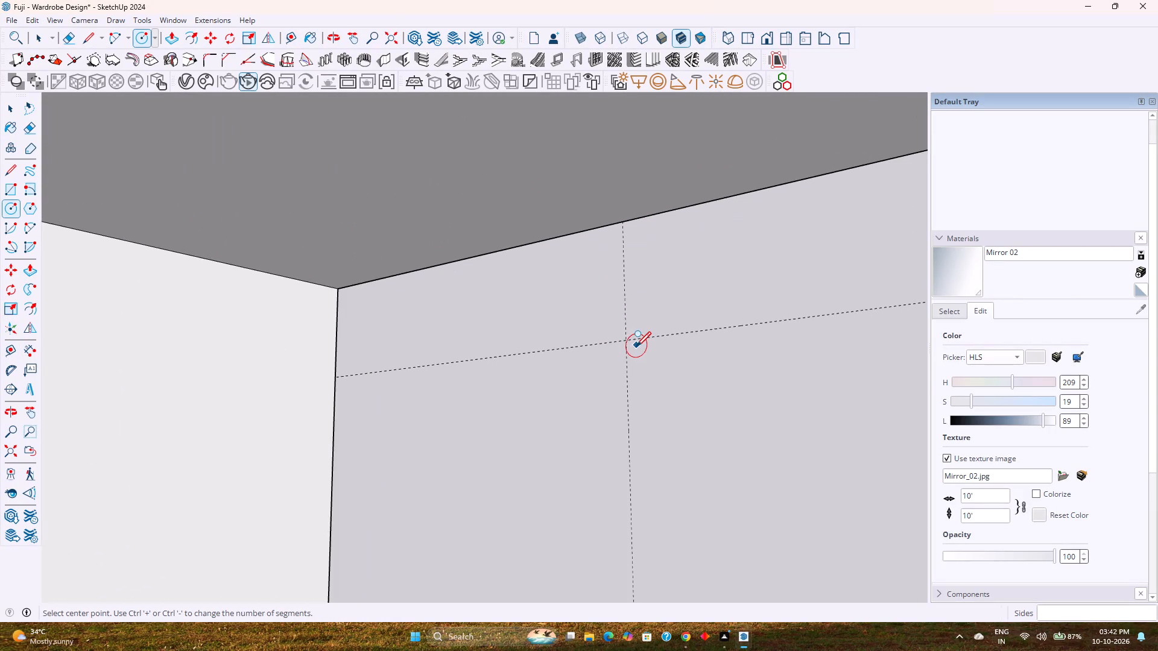
pyautogui.scroll(3, 619, 341)
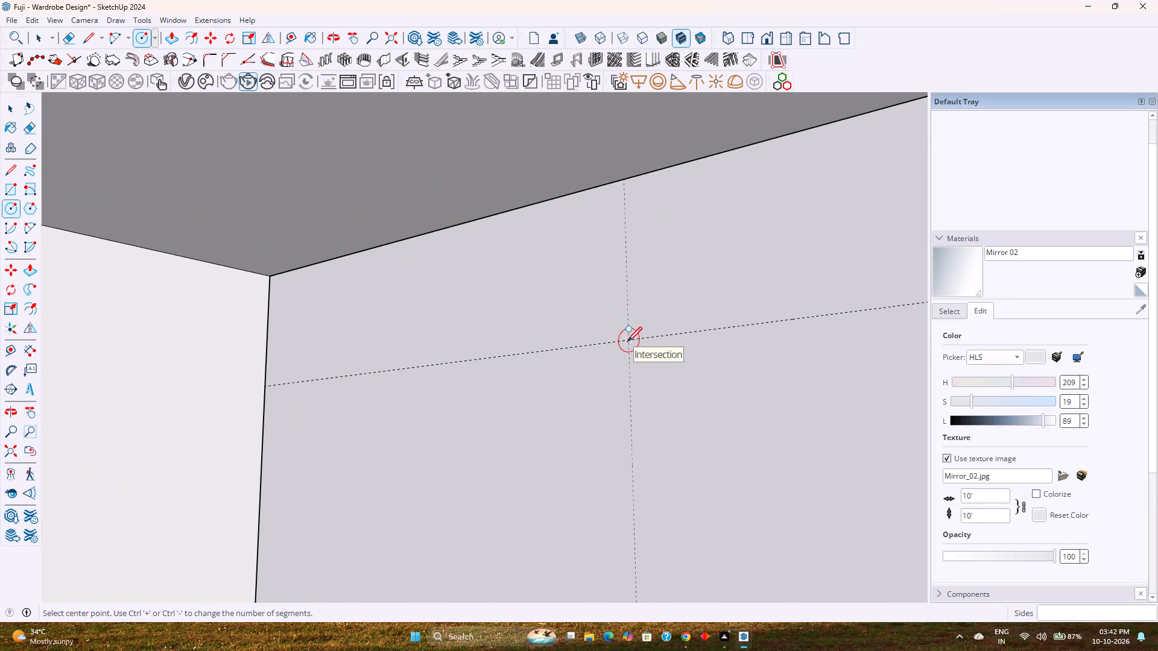
pyautogui.click(627, 341)
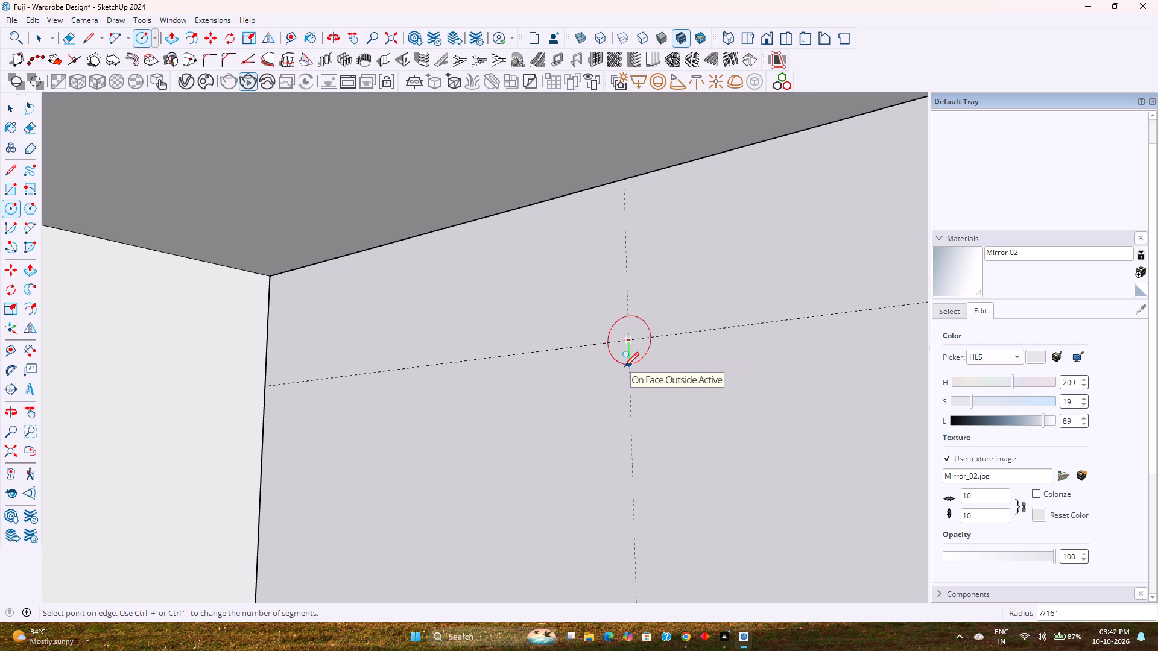
pyautogui.write('0.25')
pyautogui.press('Return')
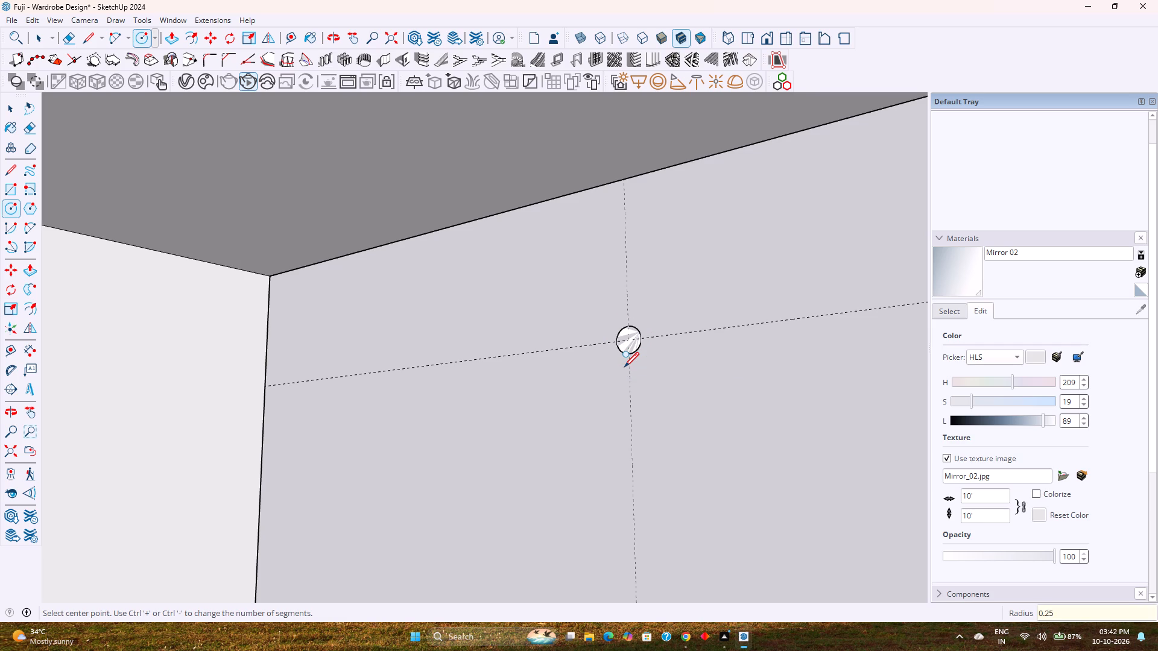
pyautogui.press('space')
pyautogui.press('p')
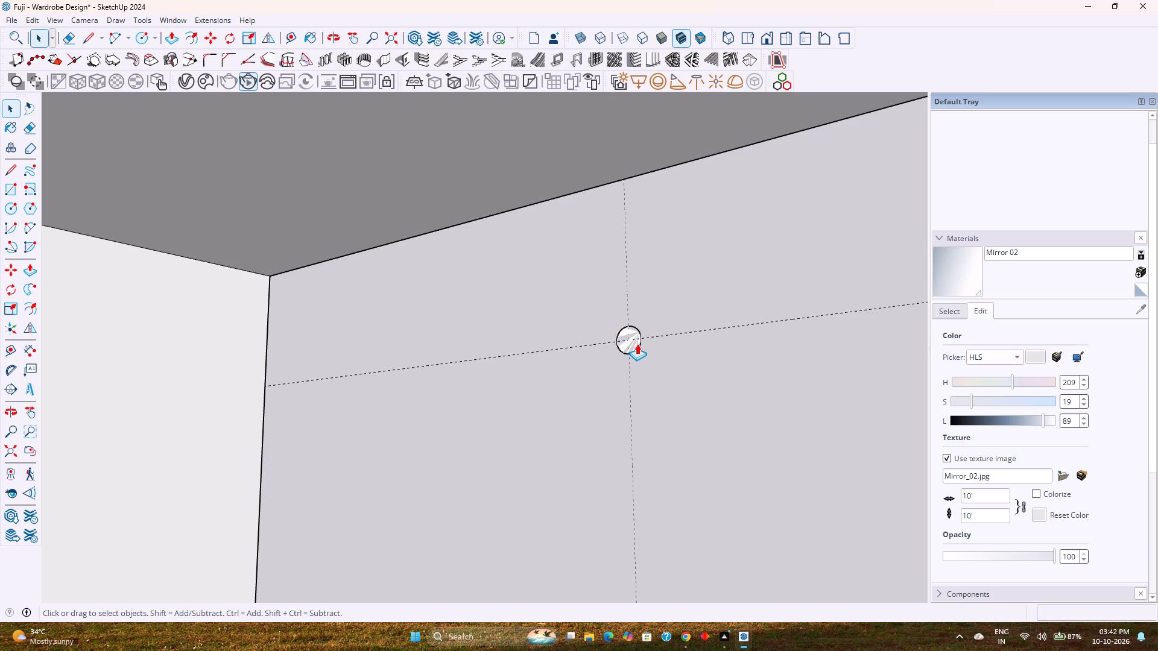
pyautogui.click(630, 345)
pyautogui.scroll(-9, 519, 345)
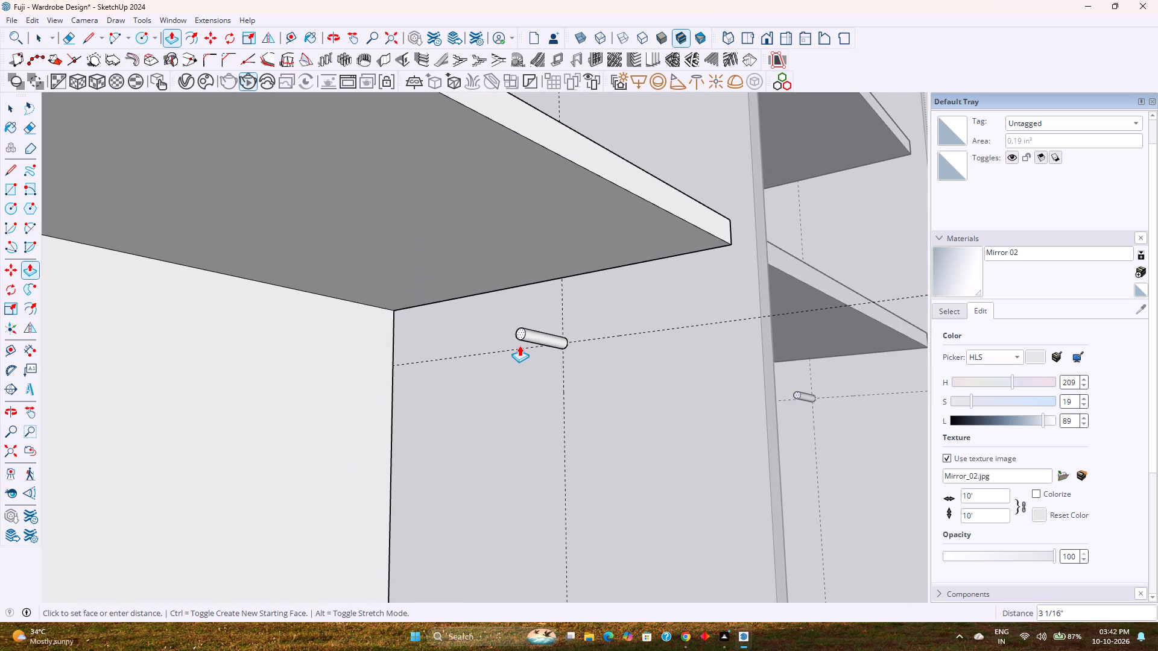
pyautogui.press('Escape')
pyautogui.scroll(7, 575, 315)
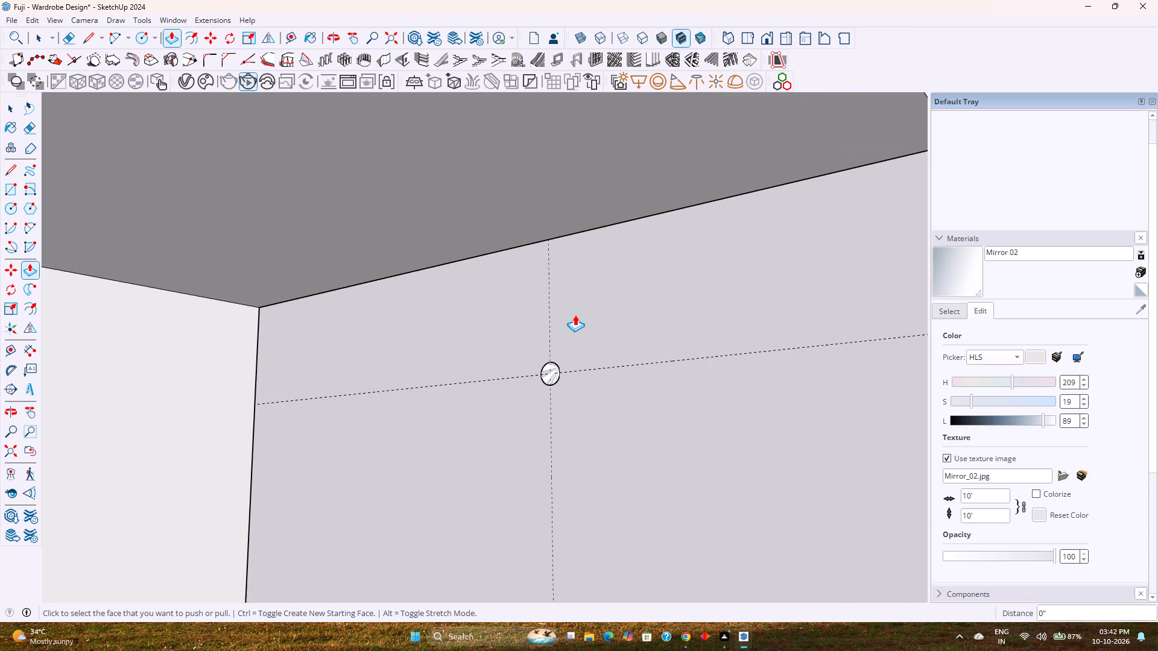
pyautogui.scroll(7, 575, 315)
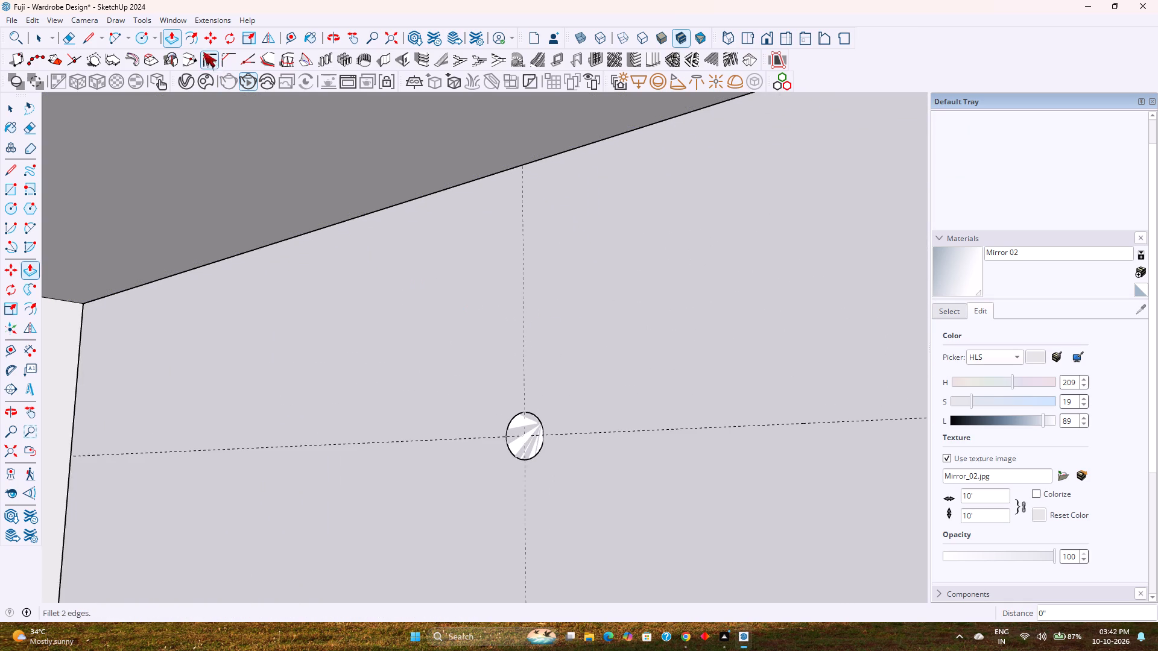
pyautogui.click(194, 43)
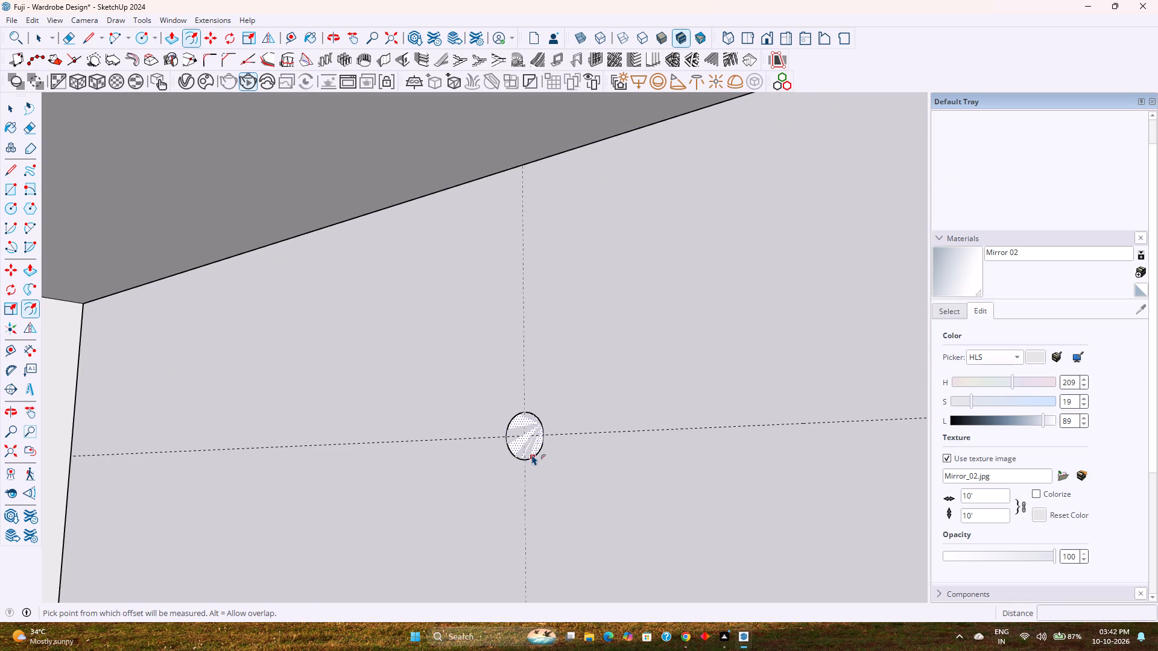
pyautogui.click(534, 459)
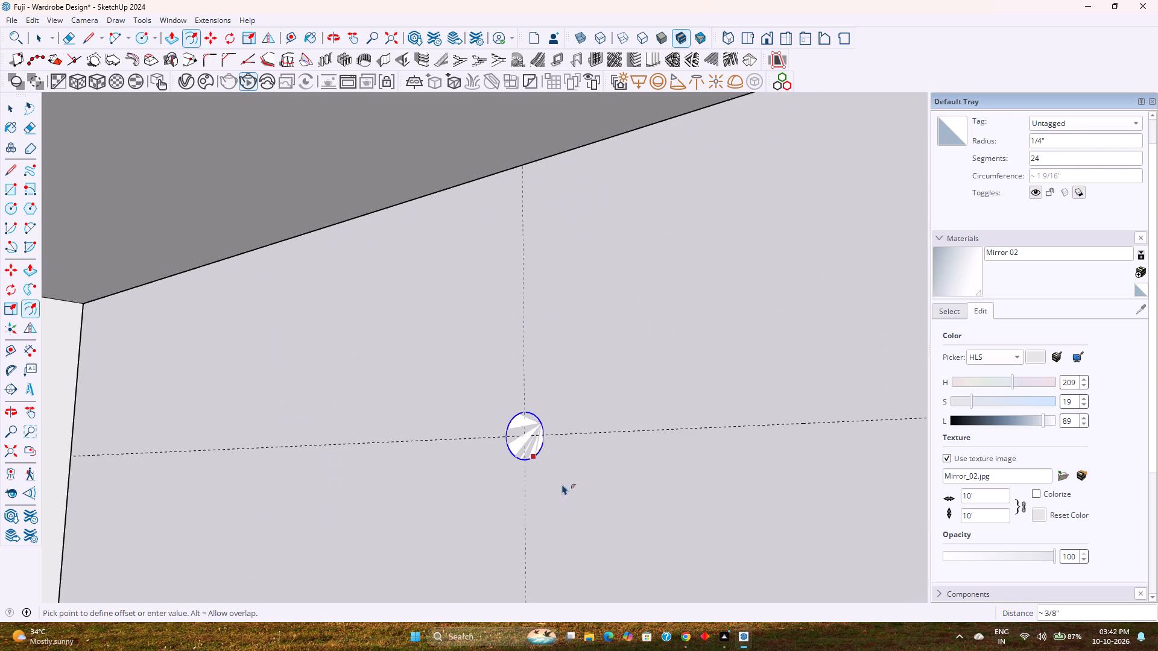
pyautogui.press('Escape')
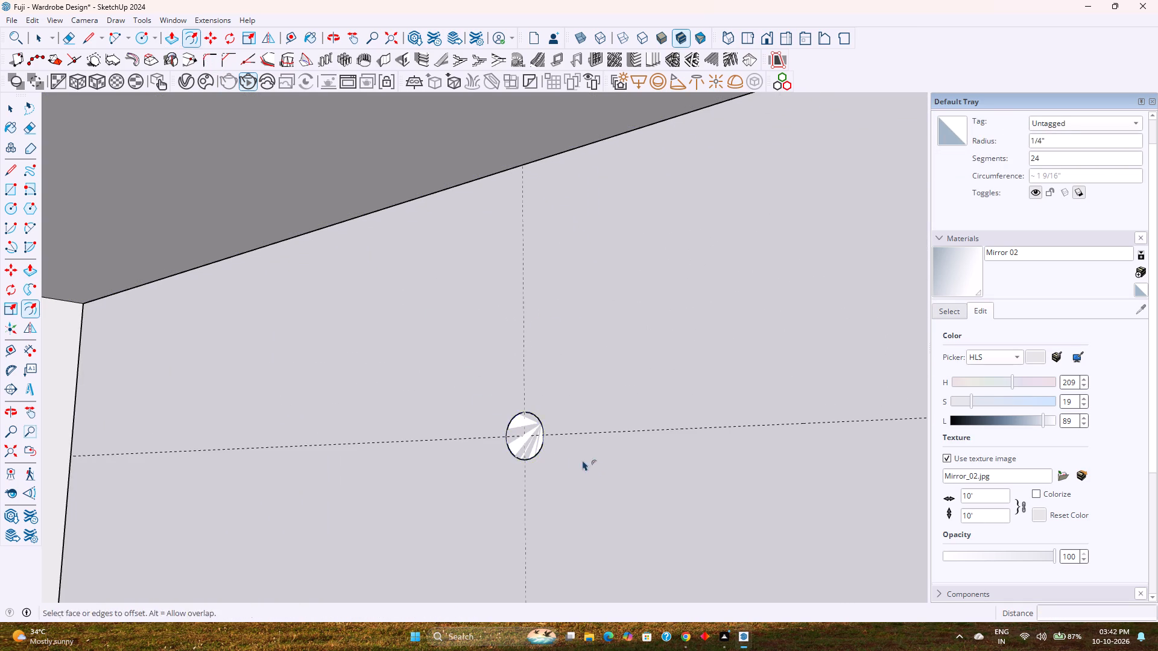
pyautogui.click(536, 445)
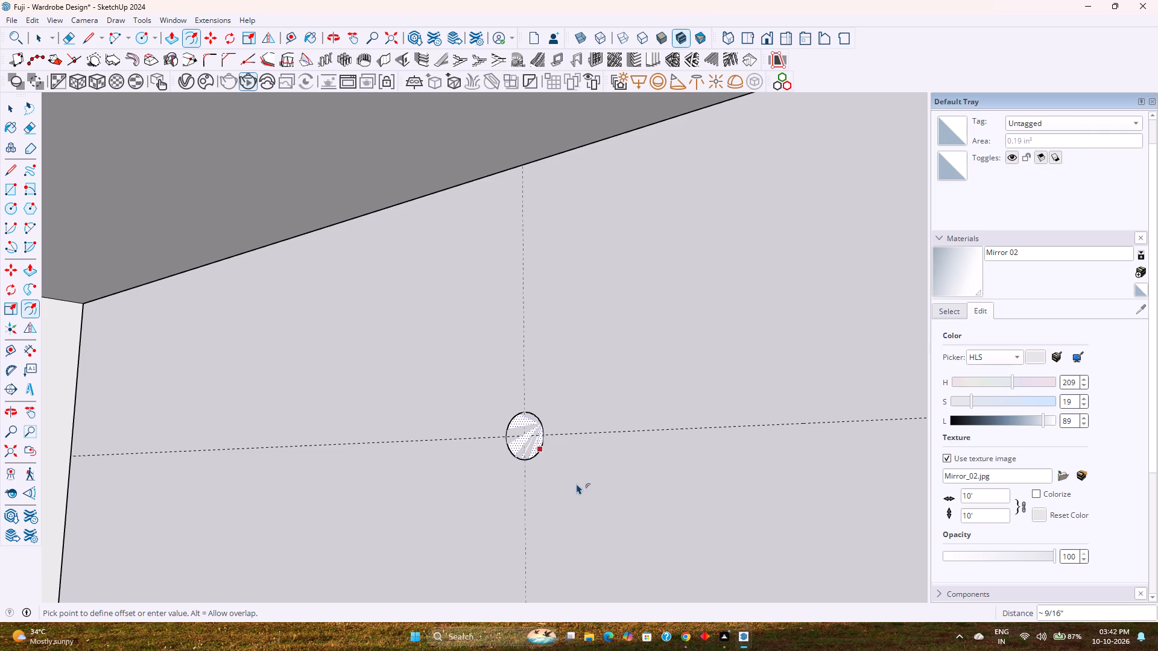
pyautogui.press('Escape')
# Offset the circle face outward, trying 0.5" and 0.25" before settling on 0.15".
pyautogui.press('space')
pyautogui.click(533, 444)
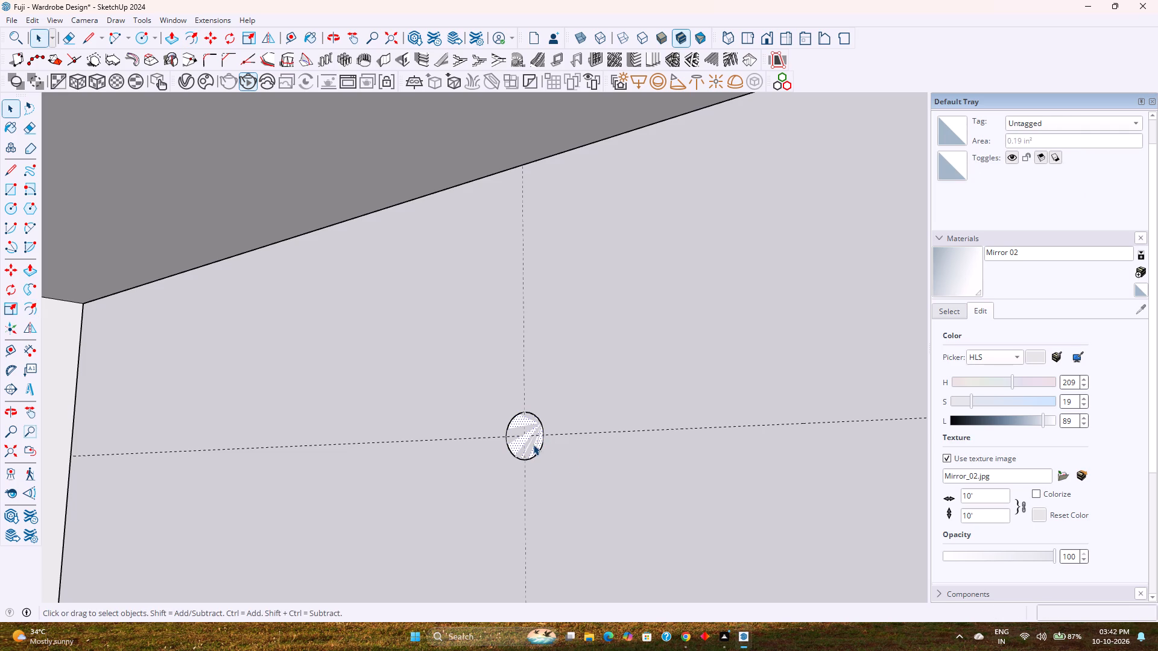
pyautogui.moveTo(576, 478); pyautogui.dragTo(521, 492, button='middle')
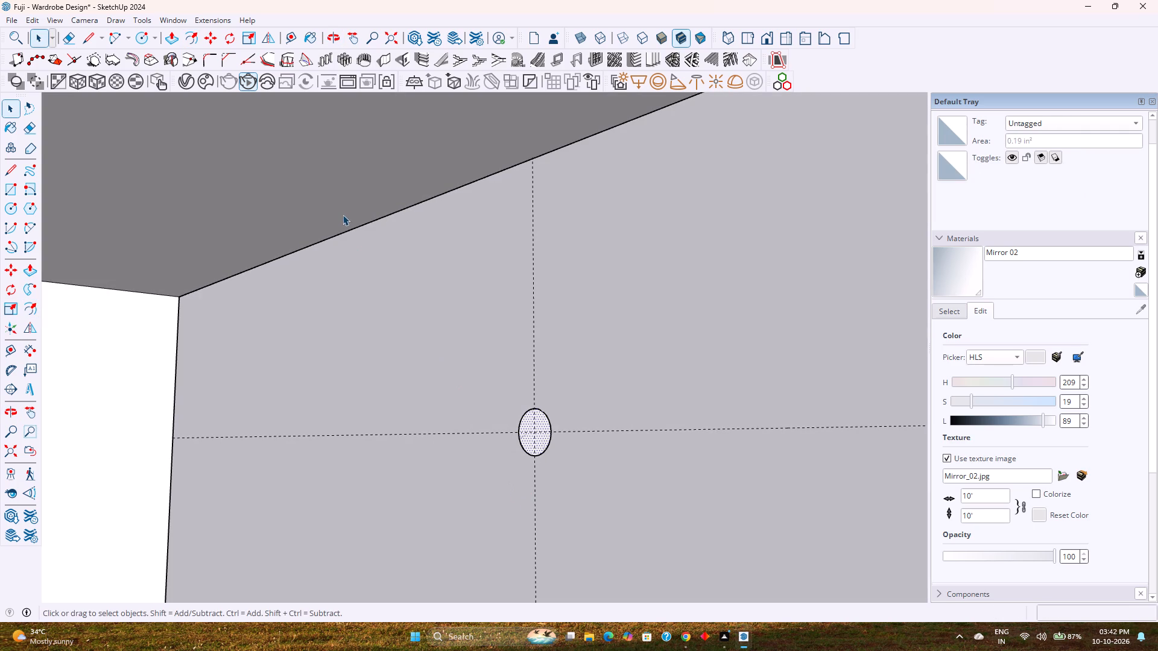
pyautogui.click(193, 42)
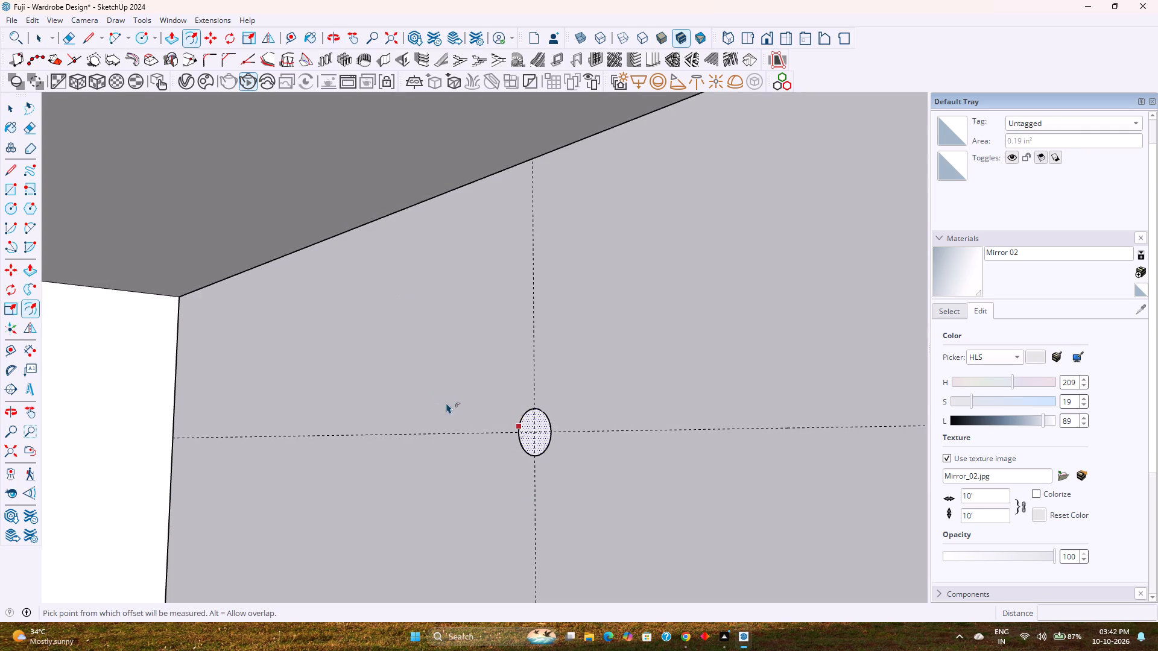
pyautogui.click(509, 432)
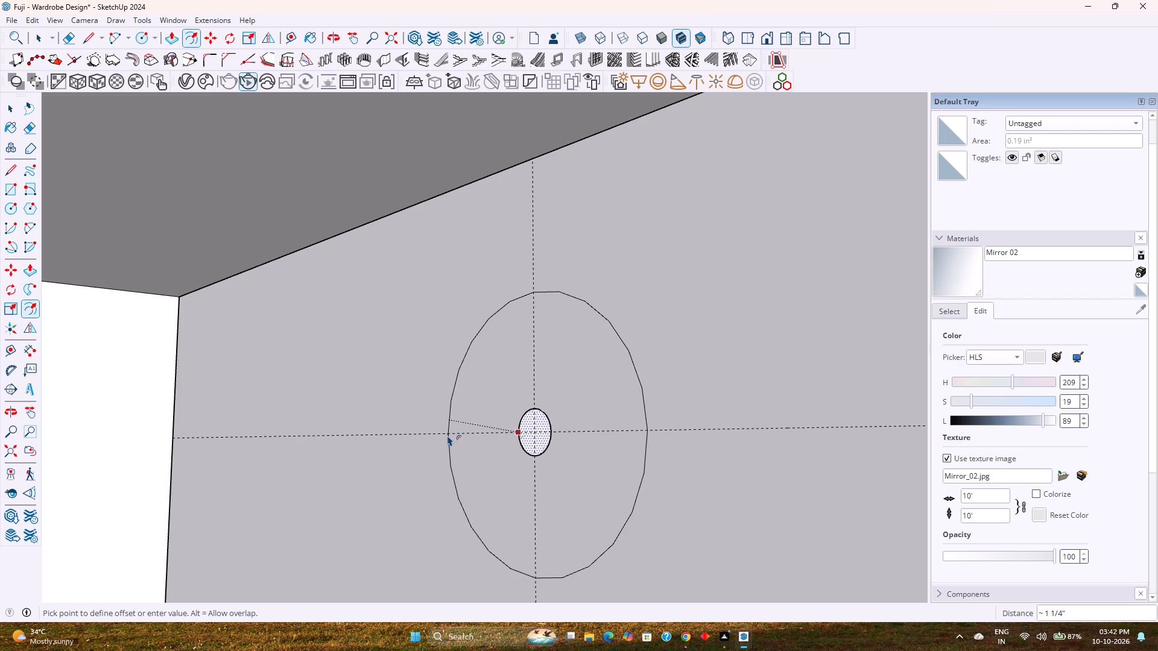
pyautogui.write('0.')
pyautogui.press('5')
pyautogui.press('Return')
pyautogui.write('0.25')
pyautogui.press('Return')
pyautogui.write('0.1')
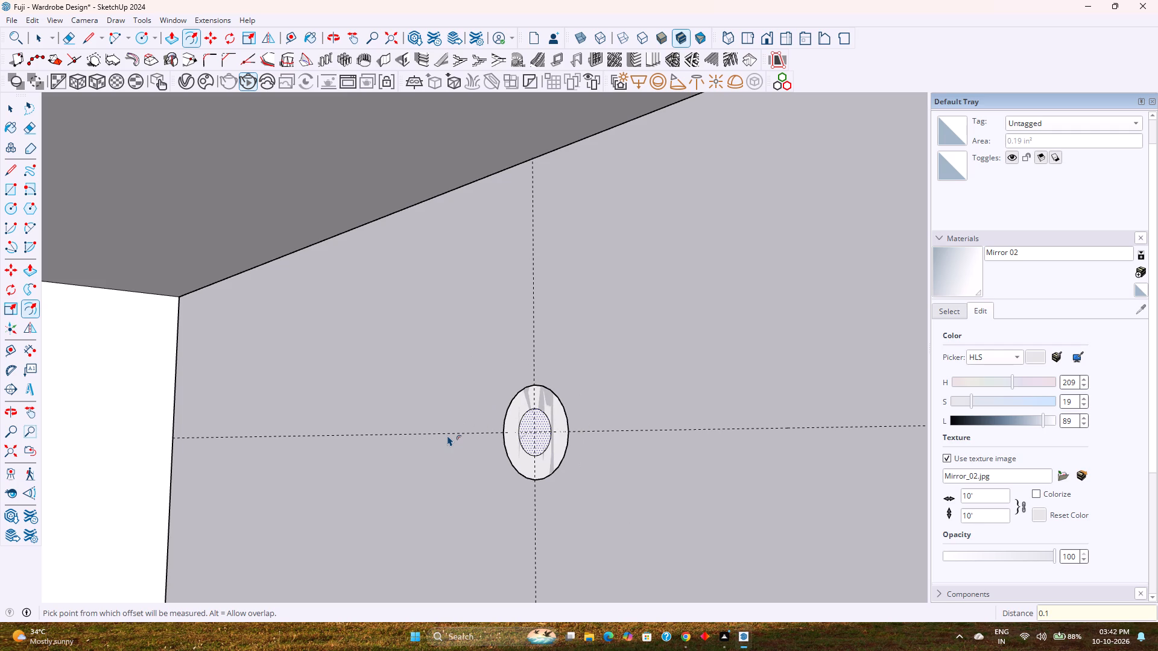
pyautogui.press('5')
pyautogui.press('Return')
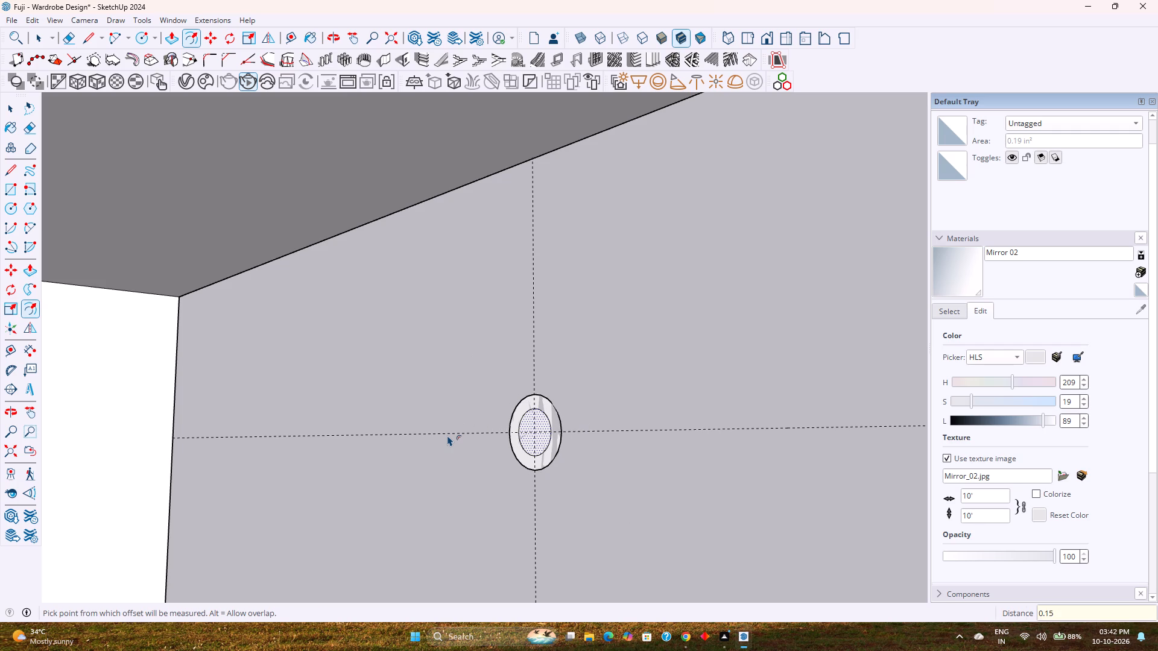
pyautogui.press('space')
# Raise the inner circle's segment count, trying 100 and settling on 60.
pyautogui.moveTo(556, 435); pyautogui.dragTo(607, 448, button='middle')
pyautogui.scroll(4, 526, 404)
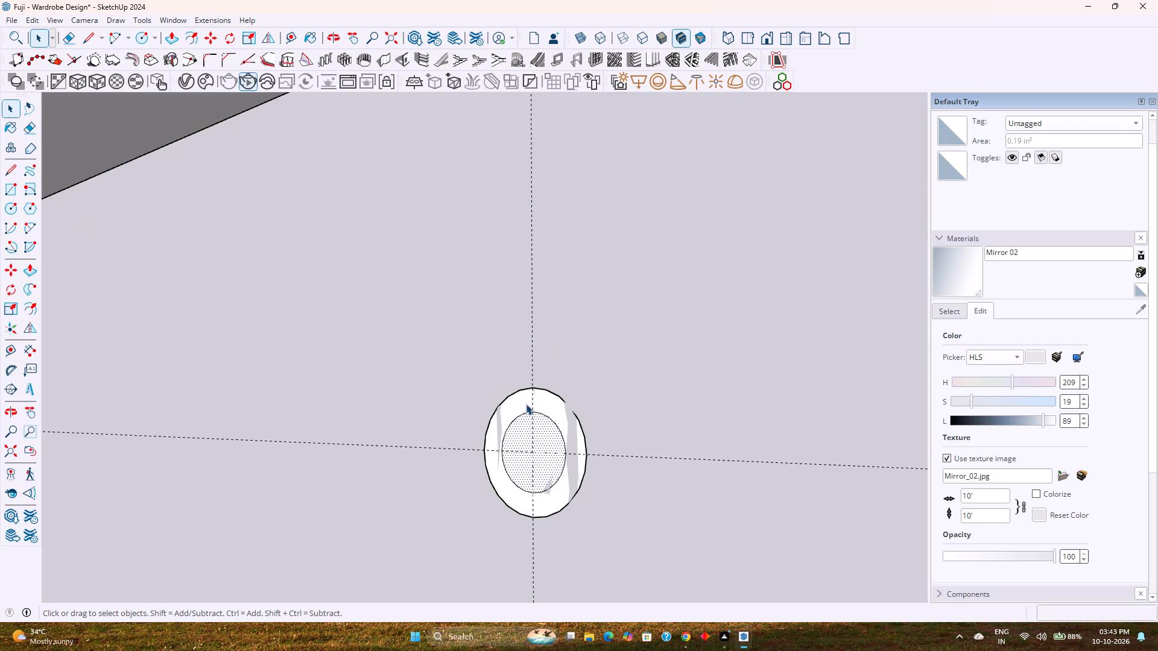
pyautogui.scroll(5, 526, 404)
pyautogui.click(562, 432)
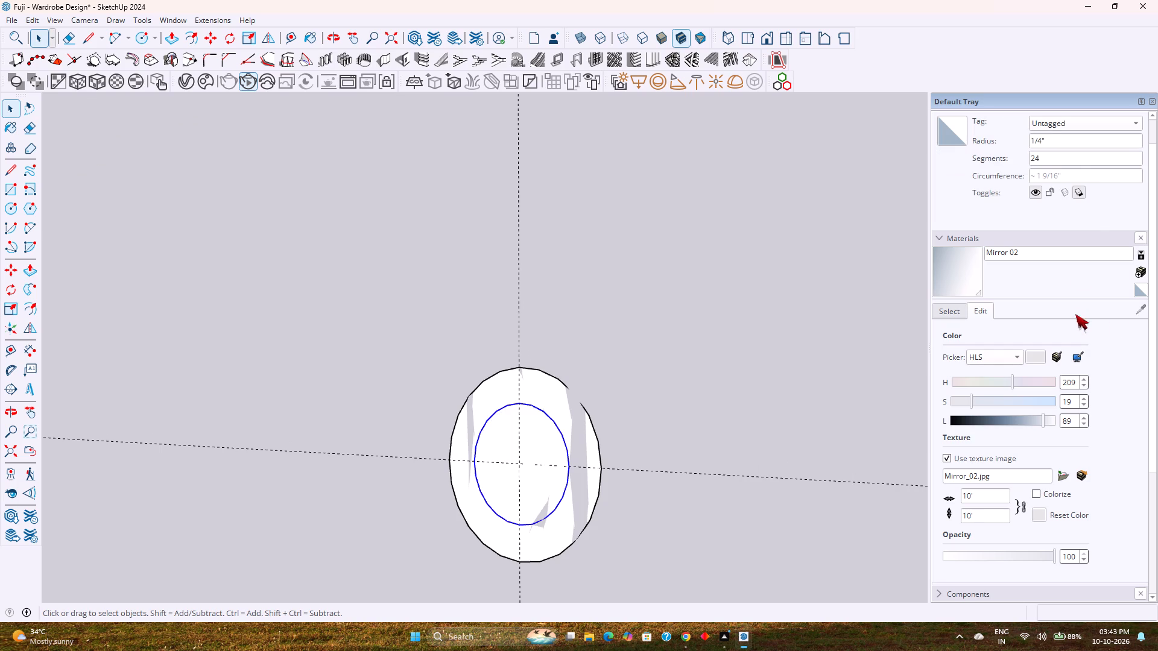
pyautogui.doubleClick(1093, 162)
pyautogui.write('100')
pyautogui.press('Return')
pyautogui.click(663, 325)
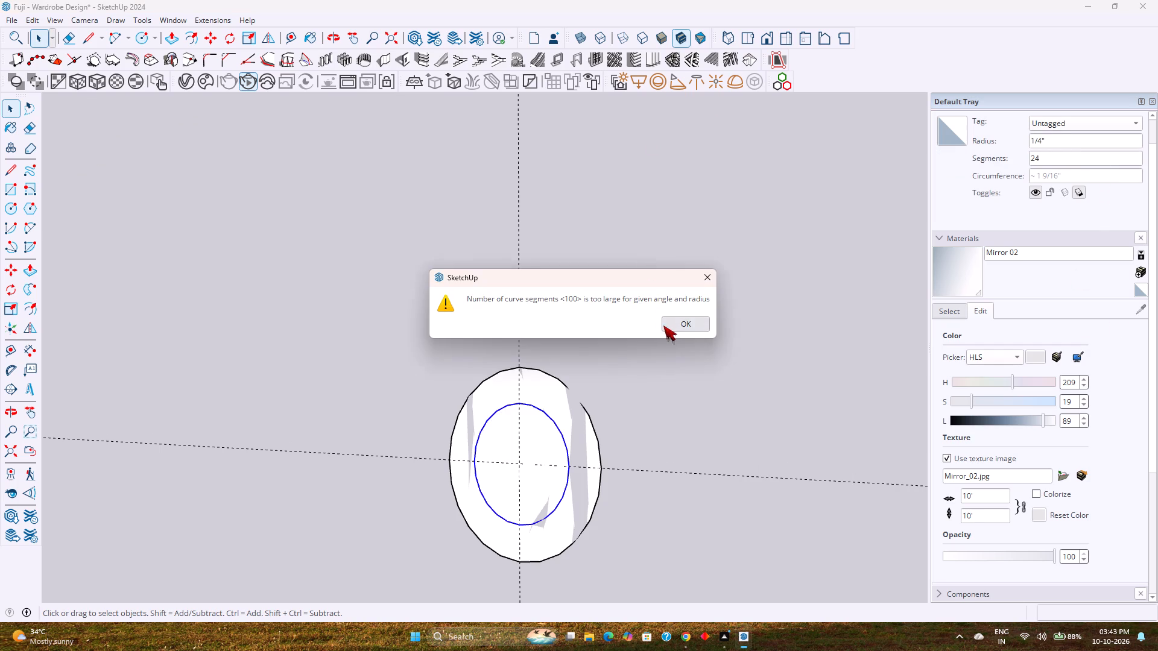
pyautogui.click(1086, 148)
pyautogui.click(1084, 156)
pyautogui.click(1084, 156)
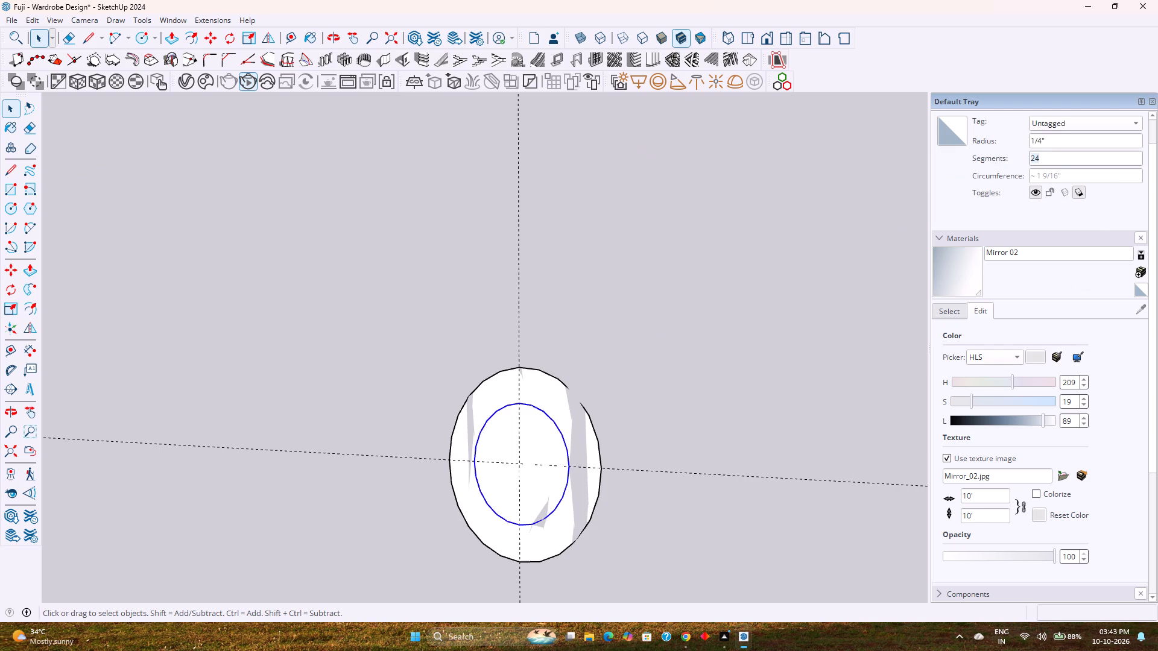
pyautogui.write('60')
pyautogui.press('Return')
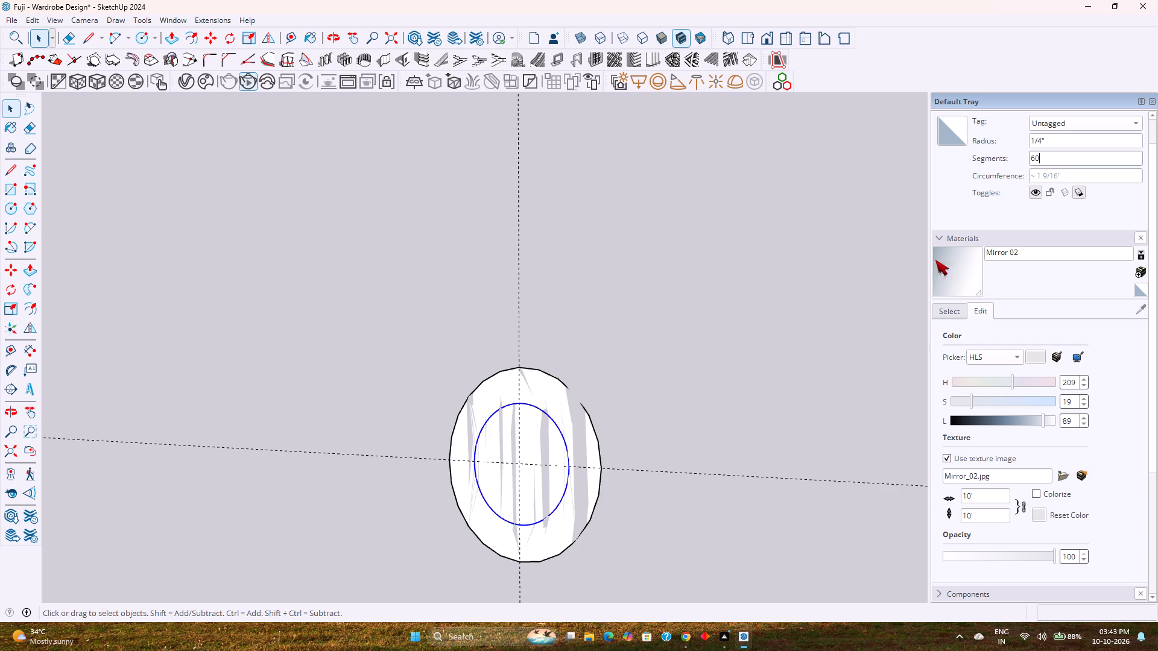
# Raise the outer circle's segment count, trying 150, 120 and 100 before settling on 80.
pyautogui.click(600, 460)
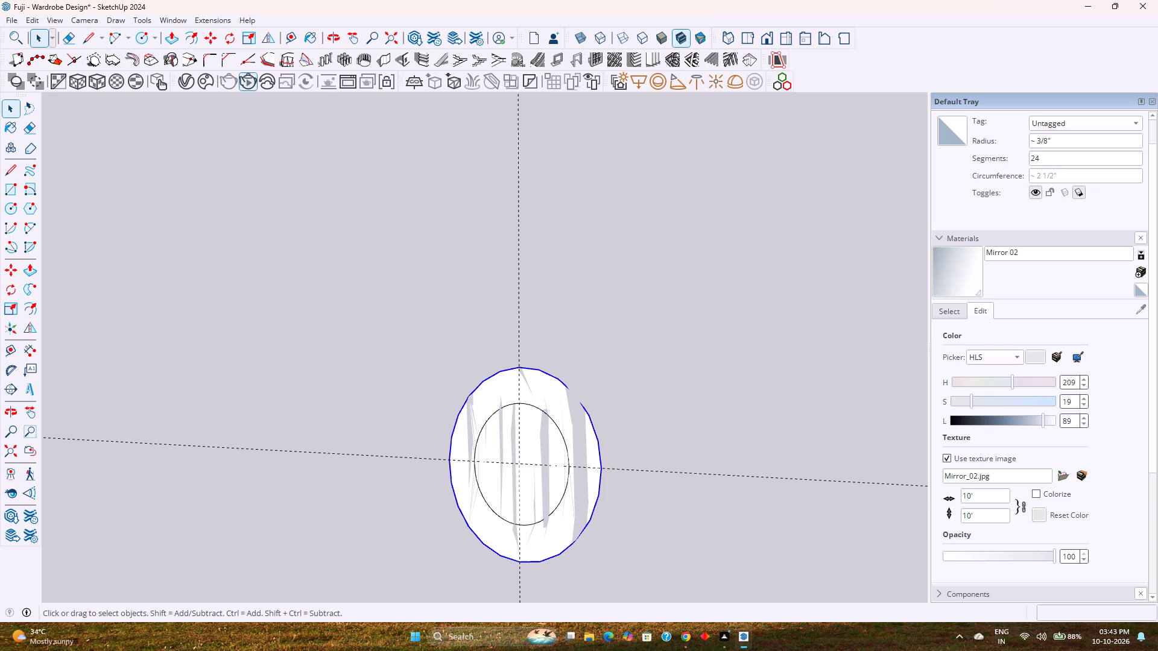
pyautogui.doubleClick(1083, 154)
pyautogui.write('150')
pyautogui.press('Return')
pyautogui.click(680, 327)
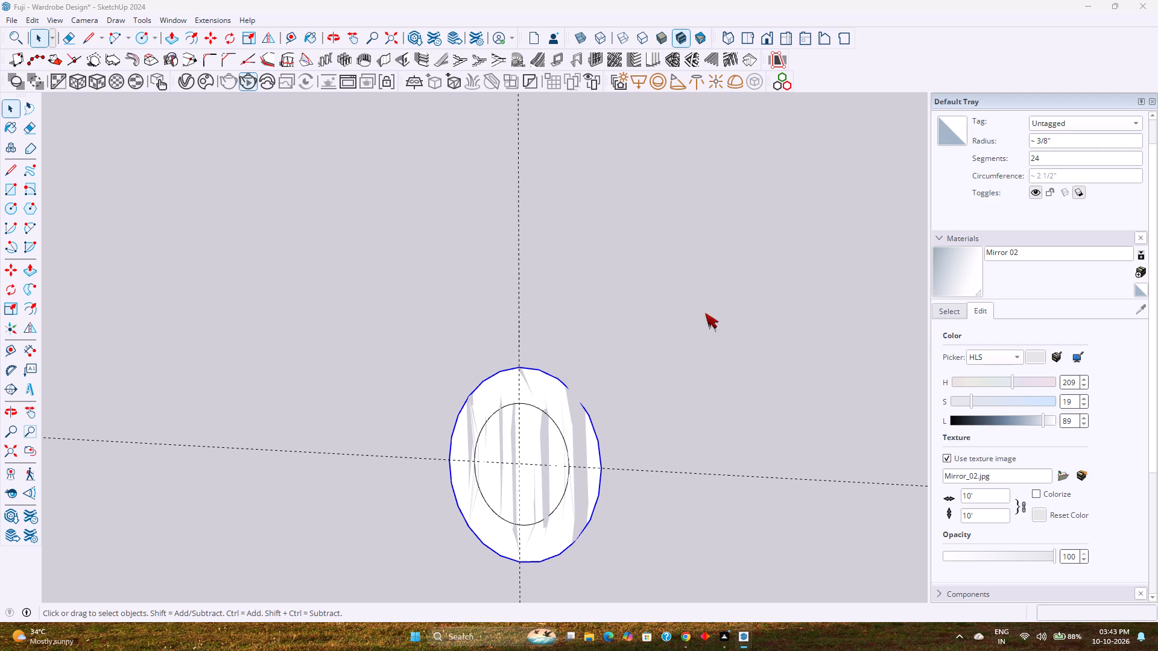
pyautogui.click(1071, 157)
pyautogui.click(1071, 157)
pyautogui.write('120')
pyautogui.press('Return')
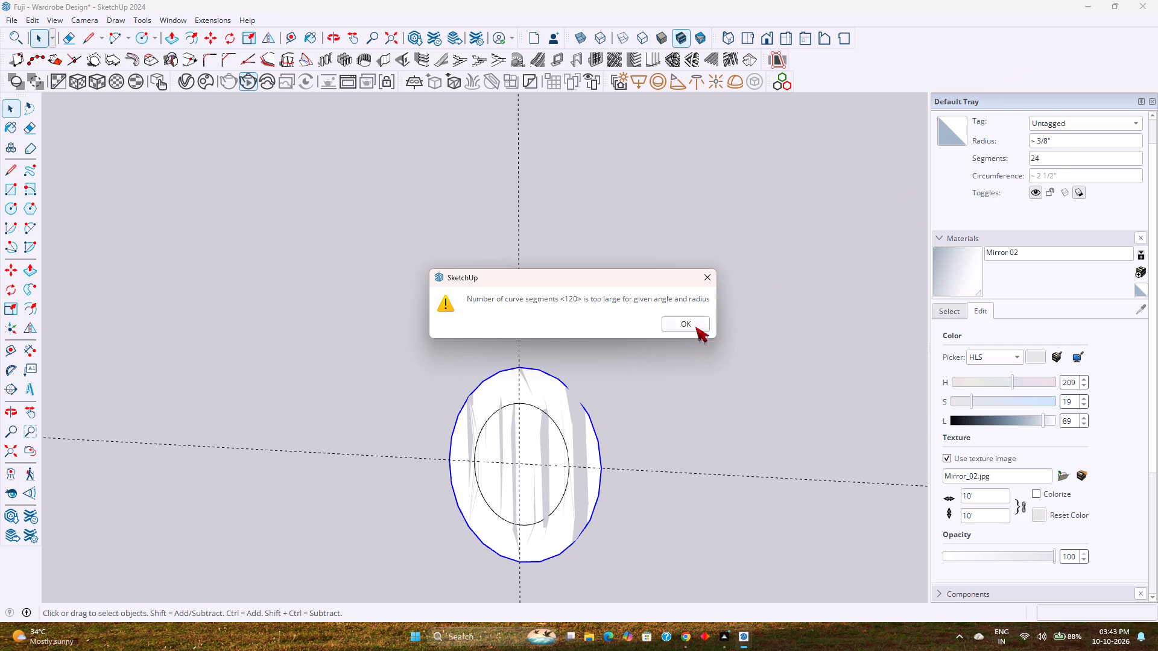
pyautogui.click(695, 321)
pyautogui.doubleClick(1052, 156)
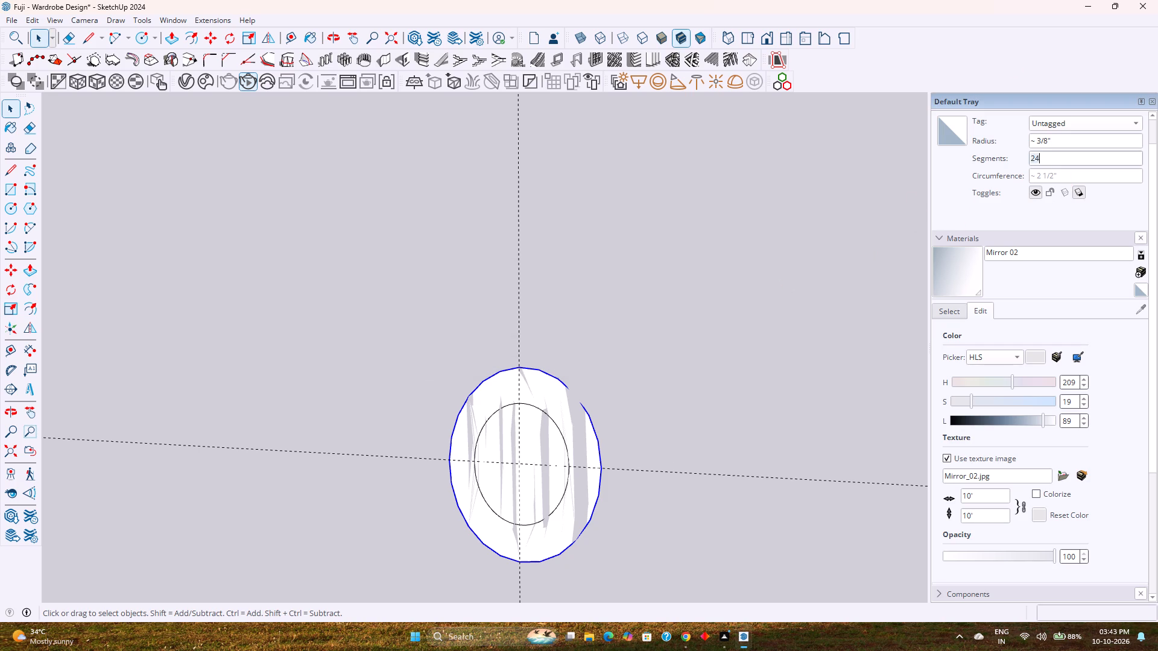
pyautogui.write('100')
pyautogui.press('Return')
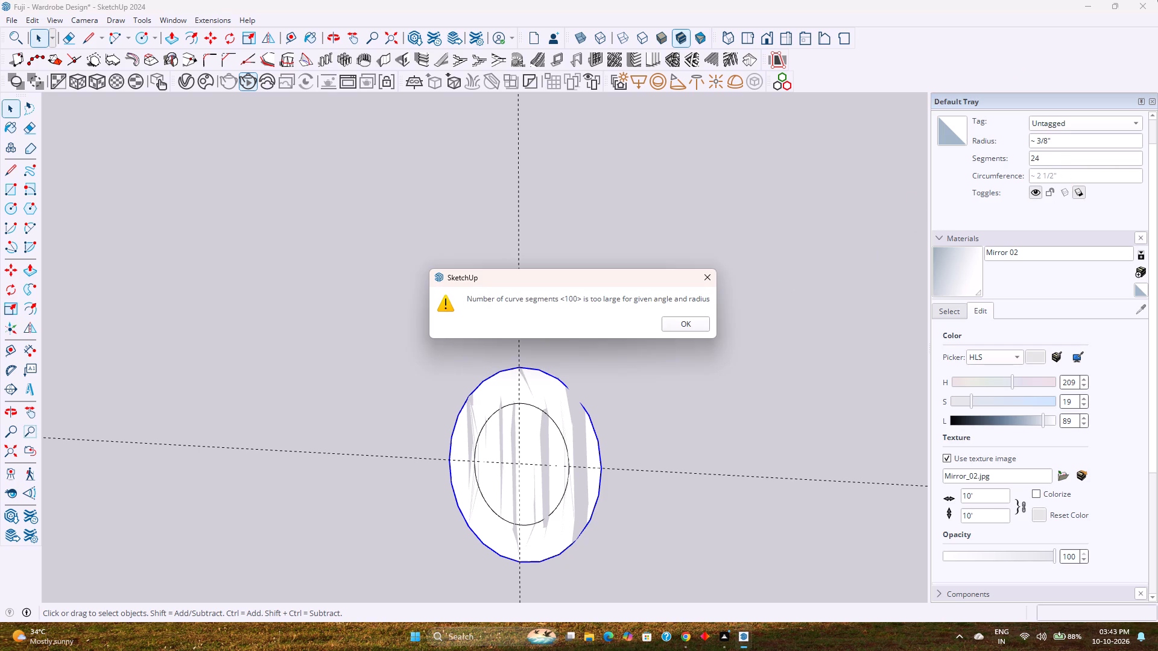
pyautogui.click(660, 322)
pyautogui.click(679, 324)
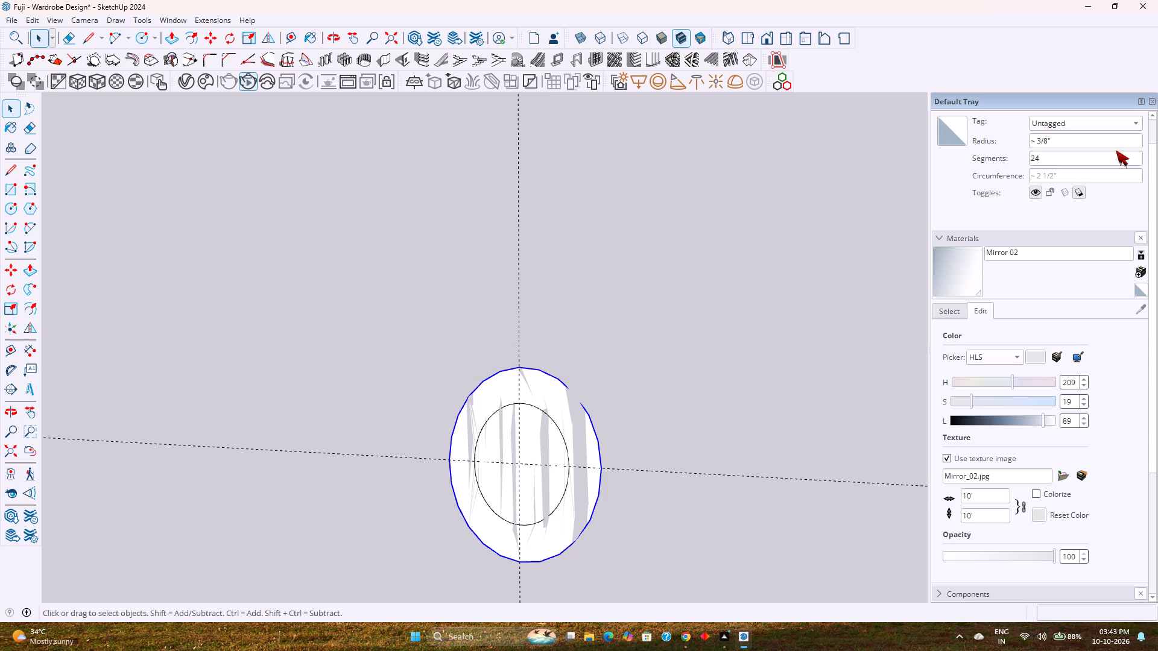
pyautogui.doubleClick(1110, 157)
pyautogui.write('80')
pyautogui.press('Return')
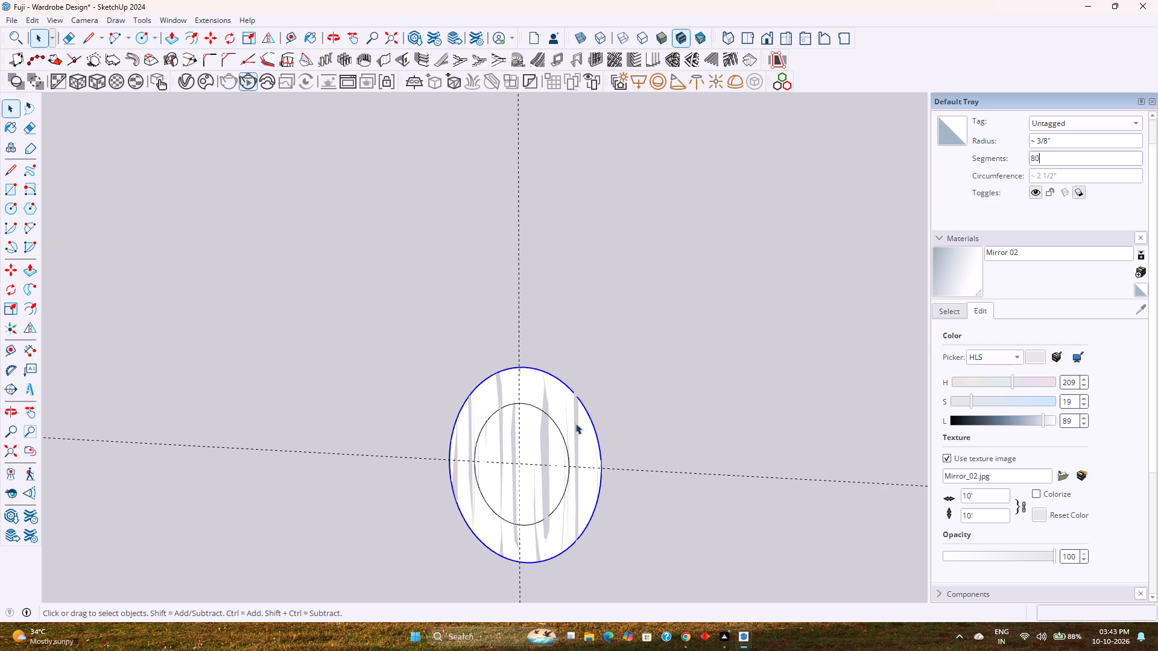
# Push/Pull the ring face between the two circles outward from the divider by 1/32".
pyautogui.press('p')
pyautogui.press('Escape')
pyautogui.press('p')
pyautogui.press('Escape')
pyautogui.click(578, 434)
pyautogui.moveTo(656, 421); pyautogui.dragTo(638, 428, button='middle')
pyautogui.press('p')
pyautogui.click(580, 434)
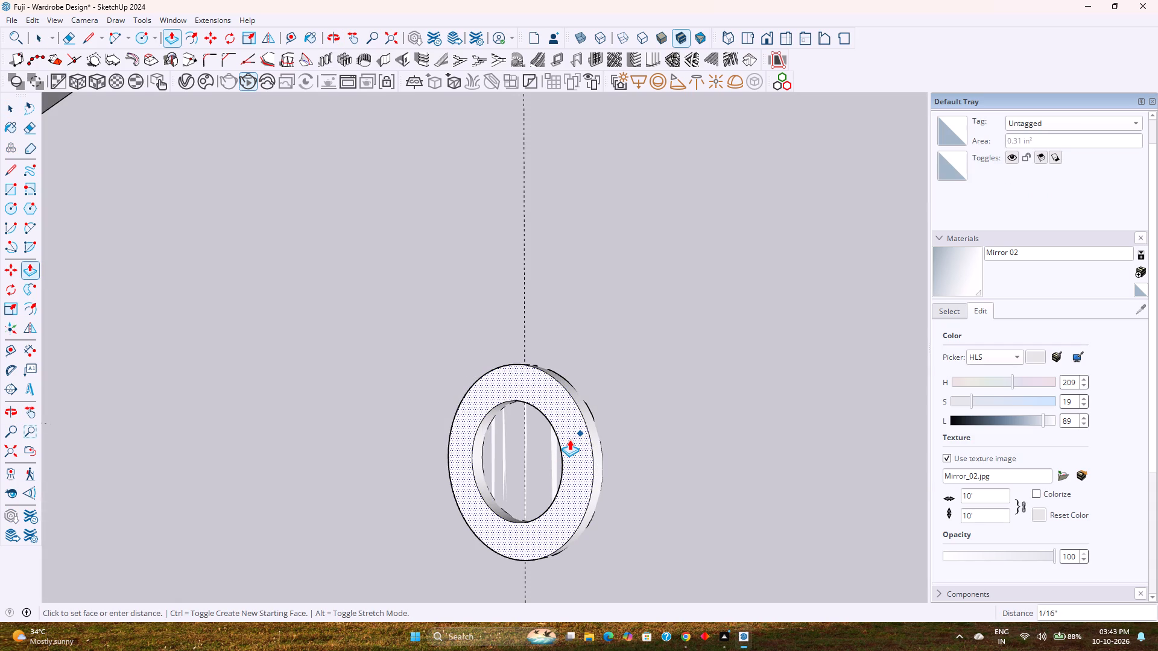
pyautogui.write('1/32')
pyautogui.press('Return')
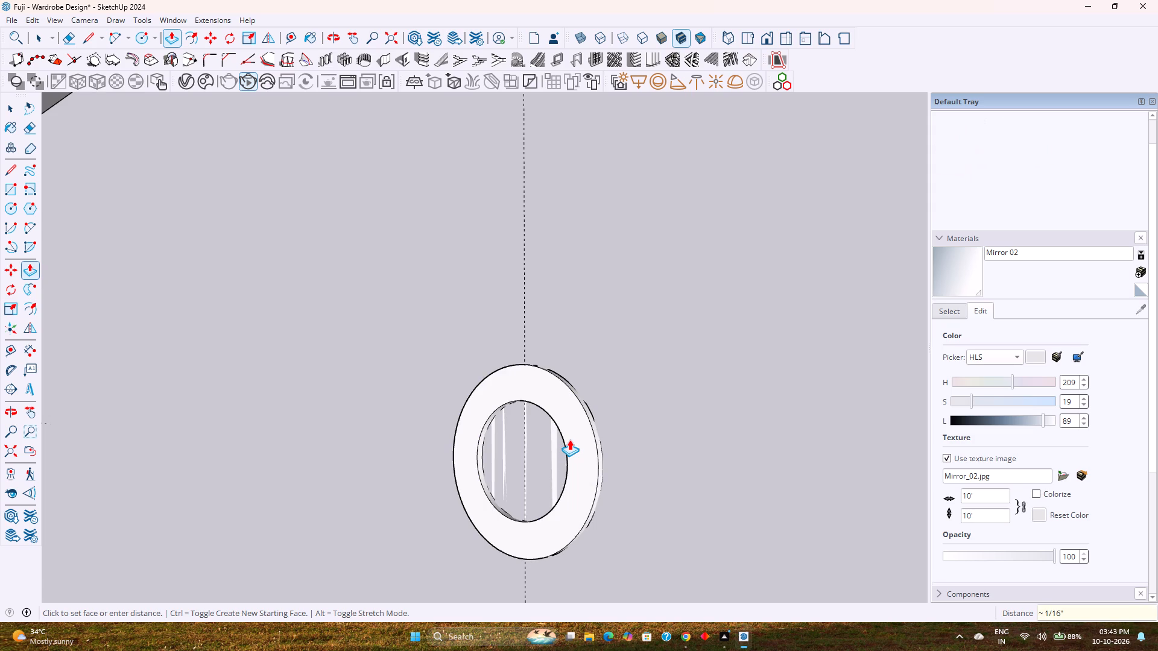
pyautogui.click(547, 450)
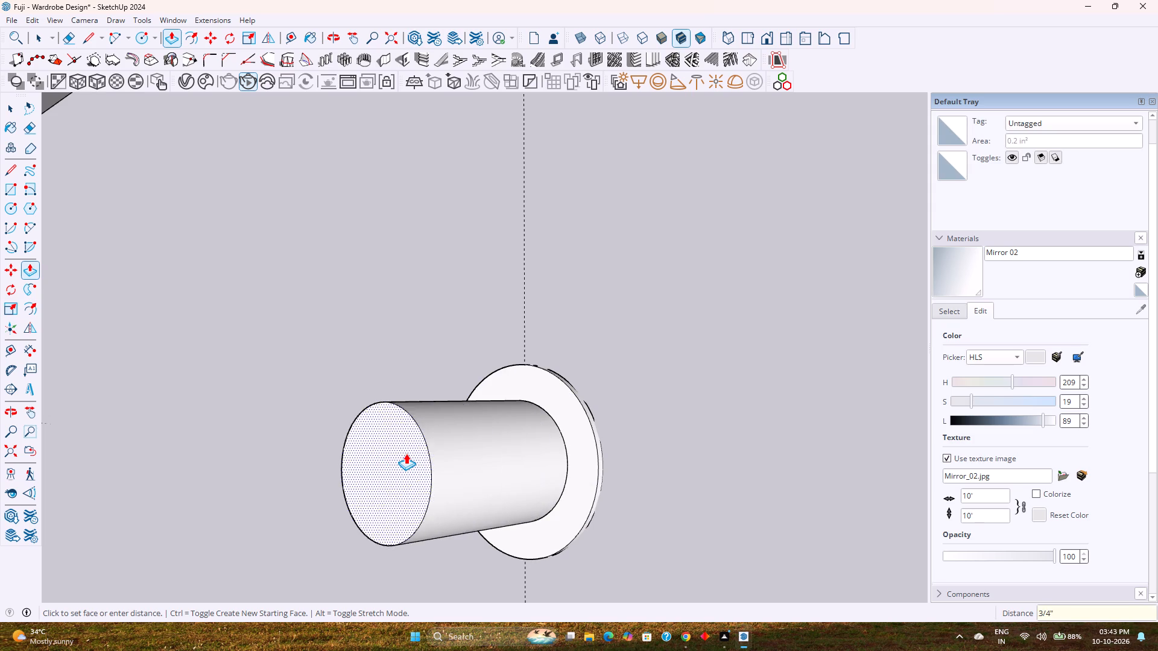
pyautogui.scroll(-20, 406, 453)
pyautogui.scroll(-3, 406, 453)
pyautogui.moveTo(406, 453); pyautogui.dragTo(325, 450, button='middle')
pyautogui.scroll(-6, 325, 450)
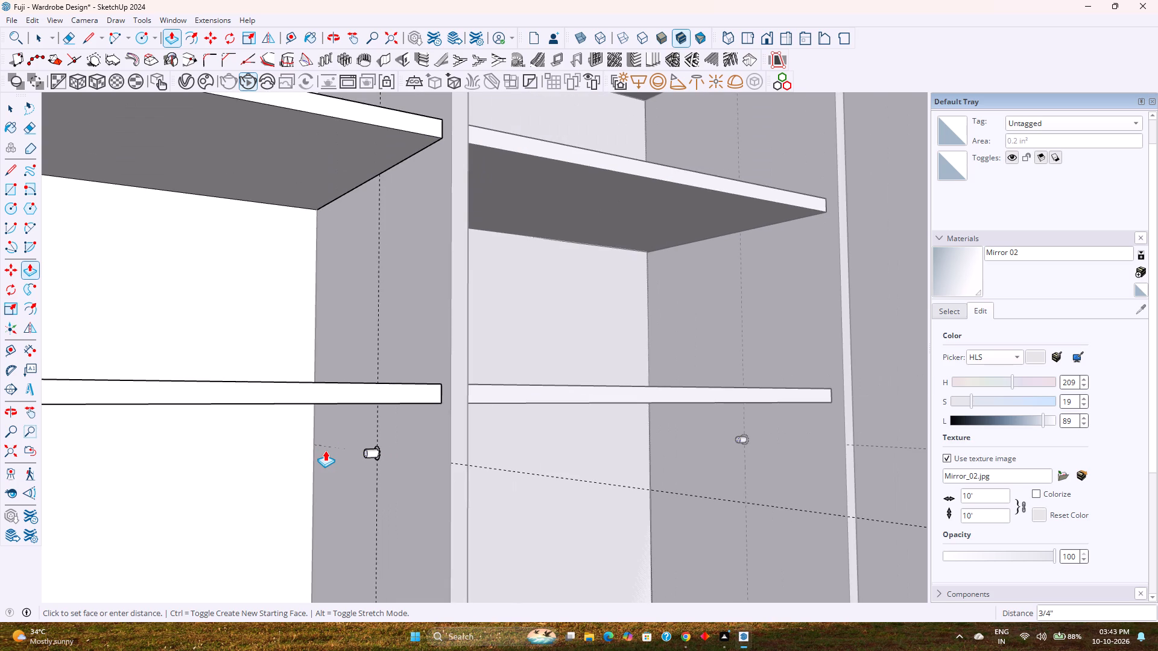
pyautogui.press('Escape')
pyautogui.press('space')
# Select the whole raised rod-fitting ring on the divider and make it a group.
pyautogui.scroll(7, 372, 443)
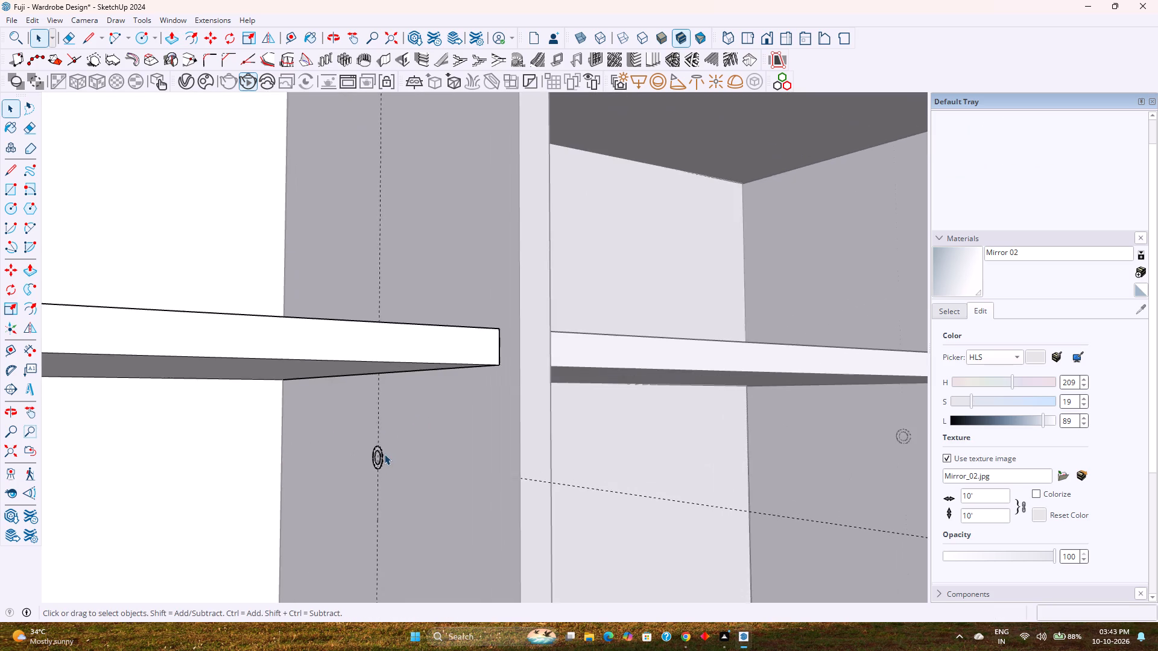
pyautogui.scroll(7, 384, 454)
pyautogui.middleClick(384, 454)
pyautogui.keyDown('shift'); pyautogui.moveTo(385, 454); pyautogui.dragTo(581, 386, button='middle'); pyautogui.keyUp('shift')
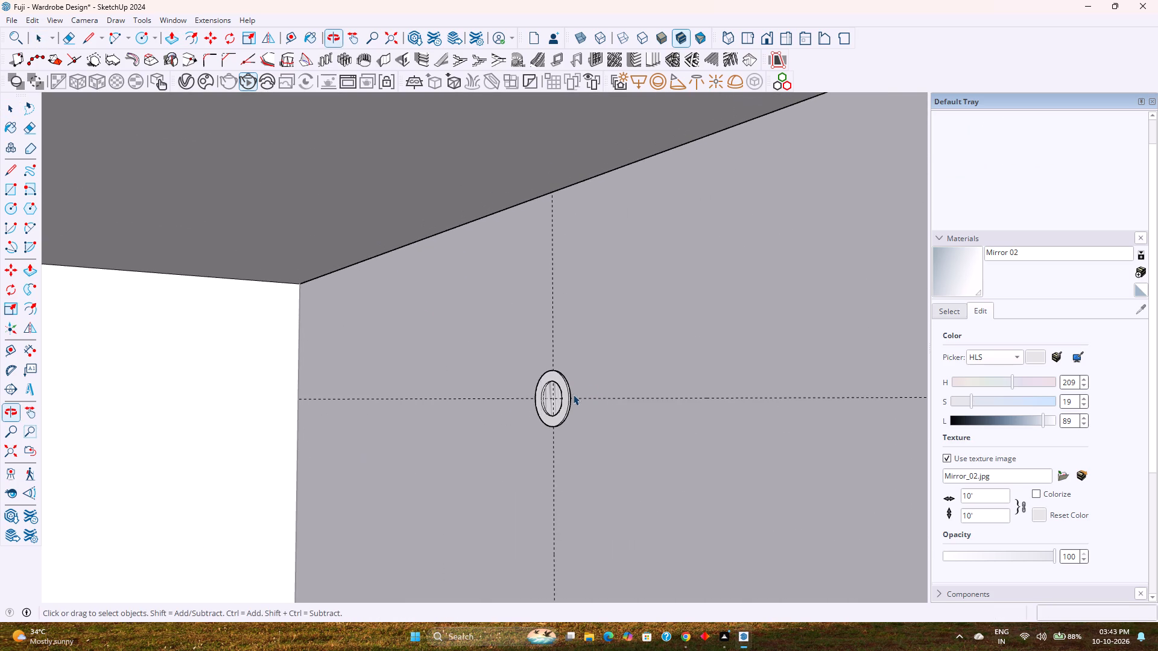
pyautogui.click(569, 396)
pyautogui.tripleClick(563, 405)
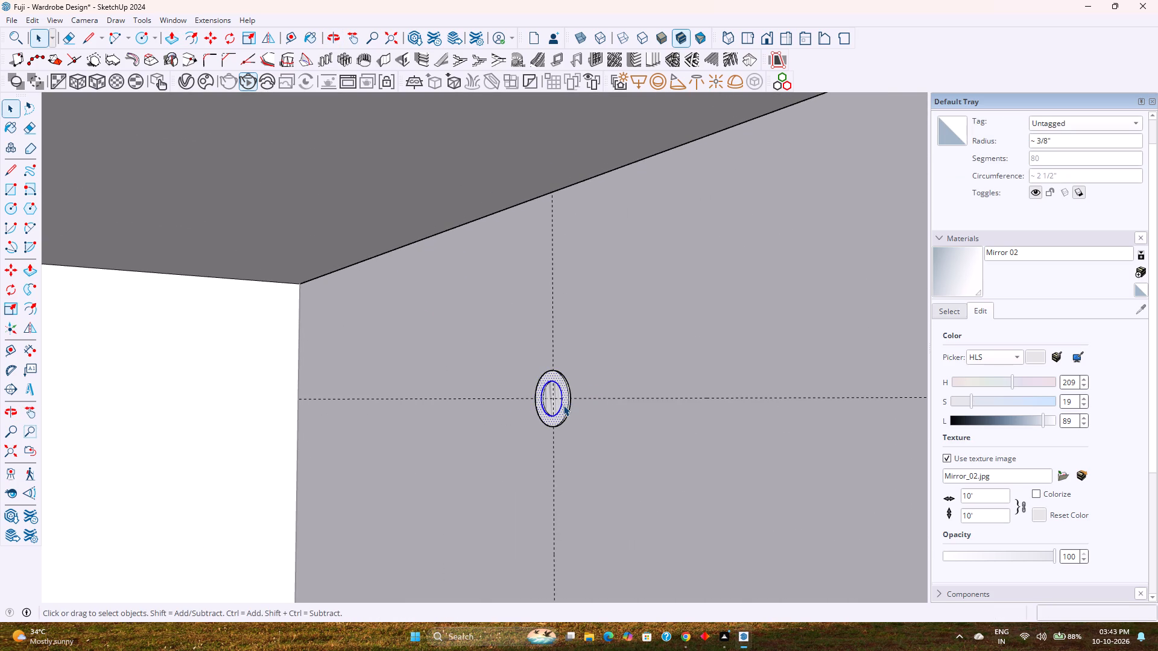
pyautogui.scroll(1, 563, 405)
pyautogui.scroll(-11, 563, 405)
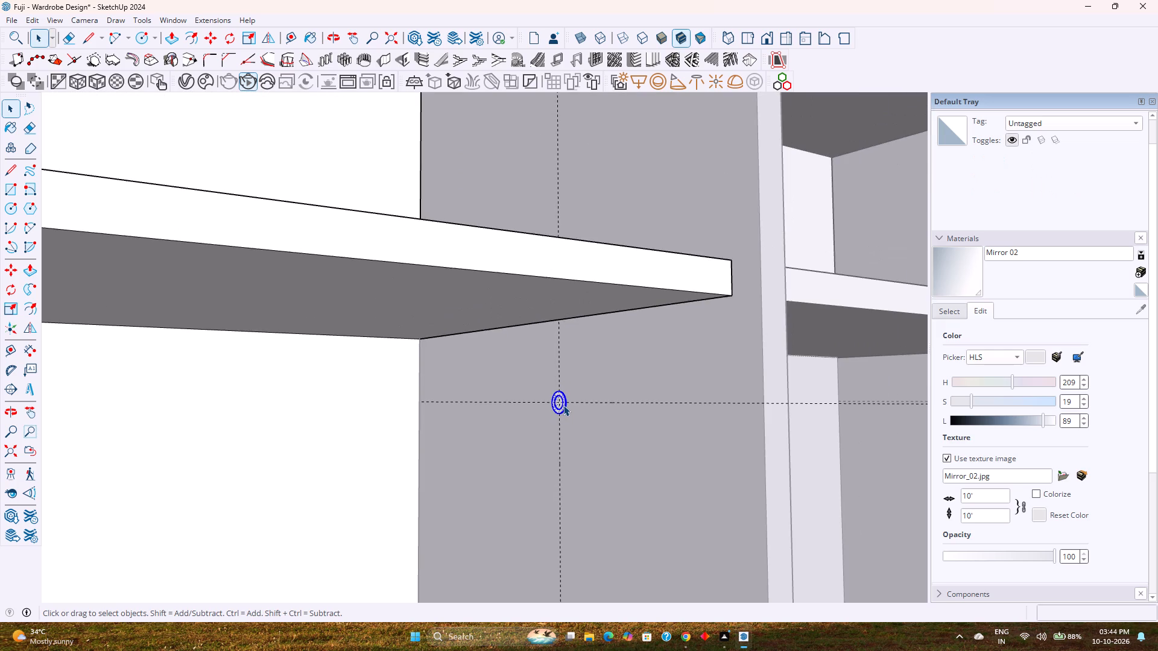
pyautogui.moveTo(563, 405); pyautogui.dragTo(493, 430, button='middle')
pyautogui.keyDown('shift'); pyautogui.moveTo(493, 427); pyautogui.dragTo(612, 396, button='middle'); pyautogui.keyUp('shift')
pyautogui.scroll(3, 647, 378)
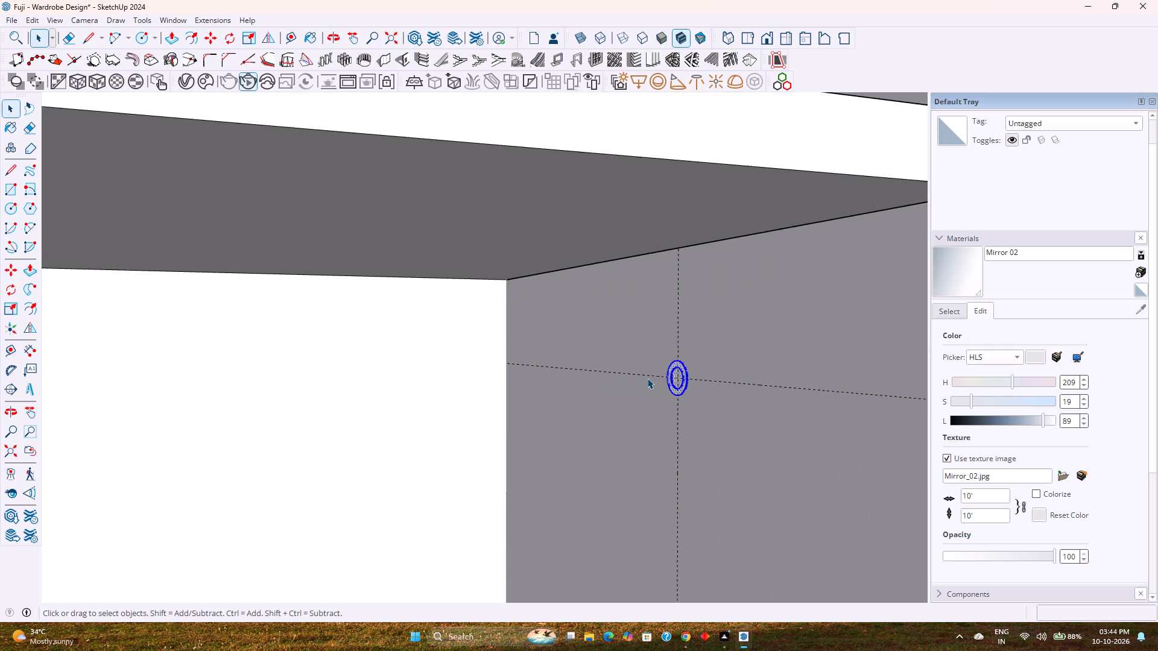
pyautogui.scroll(9, 647, 378)
pyautogui.rightClick(731, 398)
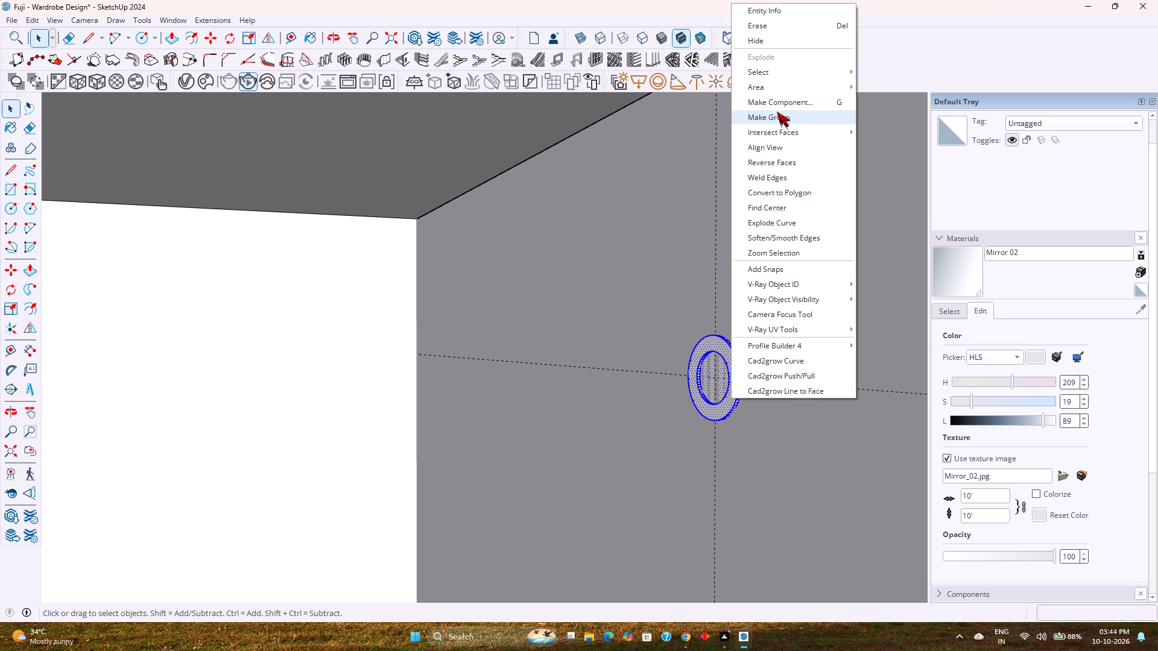
pyautogui.press('Escape')
pyautogui.scroll(-10, 710, 339)
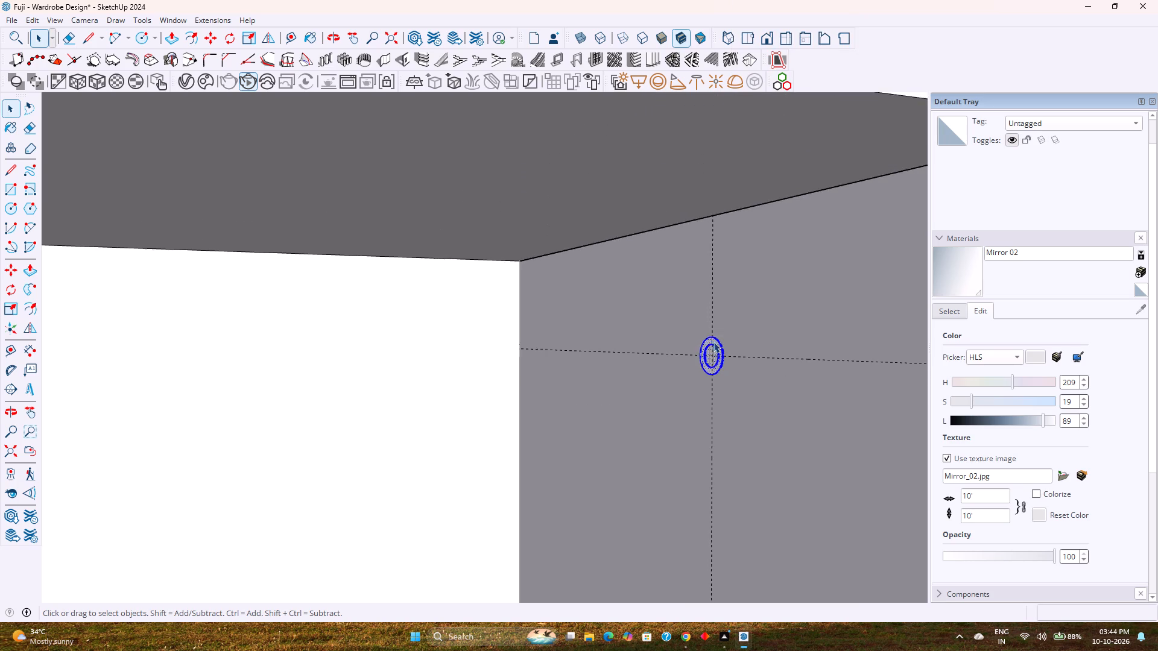
pyautogui.scroll(-8, 713, 342)
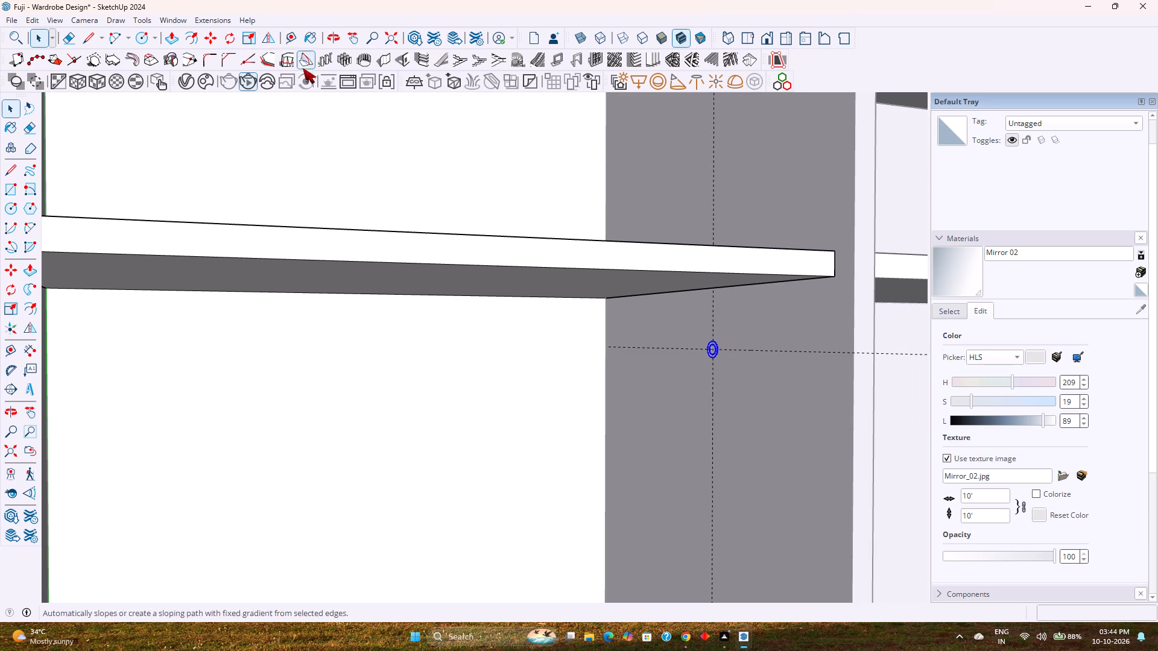
pyautogui.scroll(7, 702, 350)
pyautogui.scroll(-3, 704, 348)
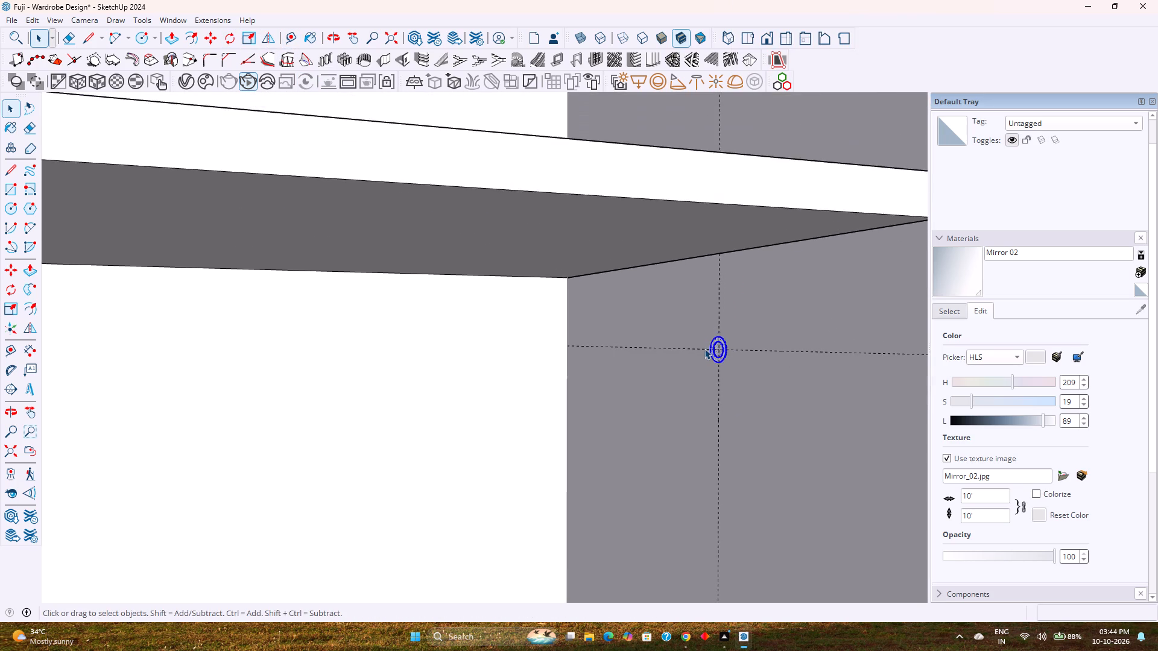
pyautogui.scroll(18, 704, 348)
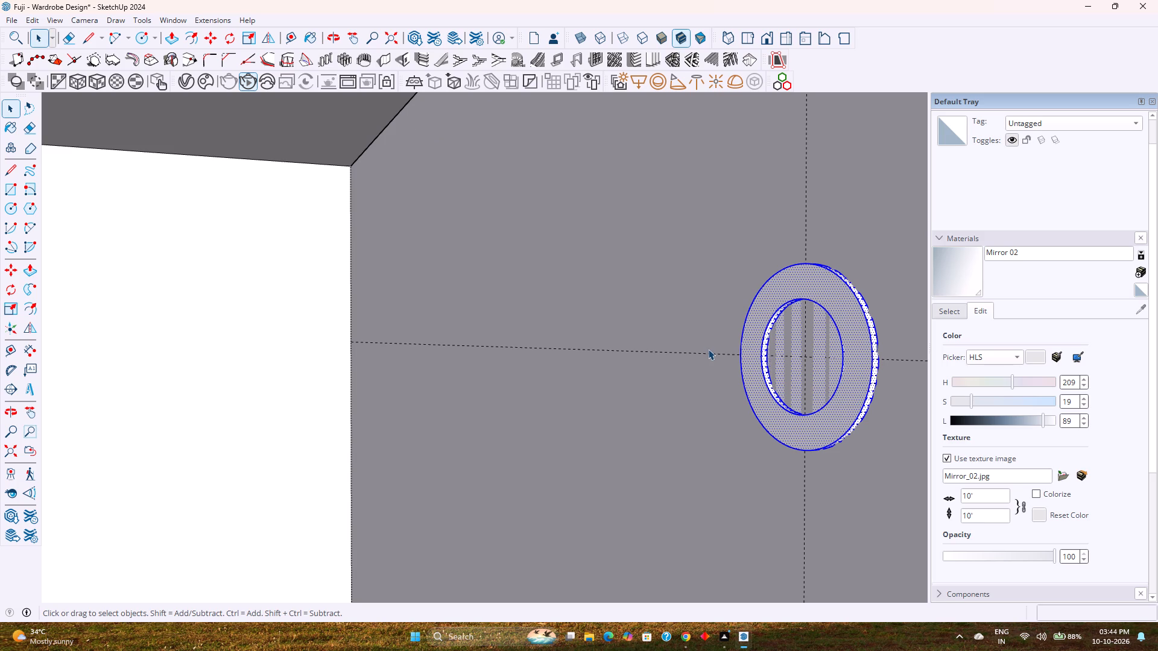
pyautogui.rightClick(853, 344)
pyautogui.click(882, 112)
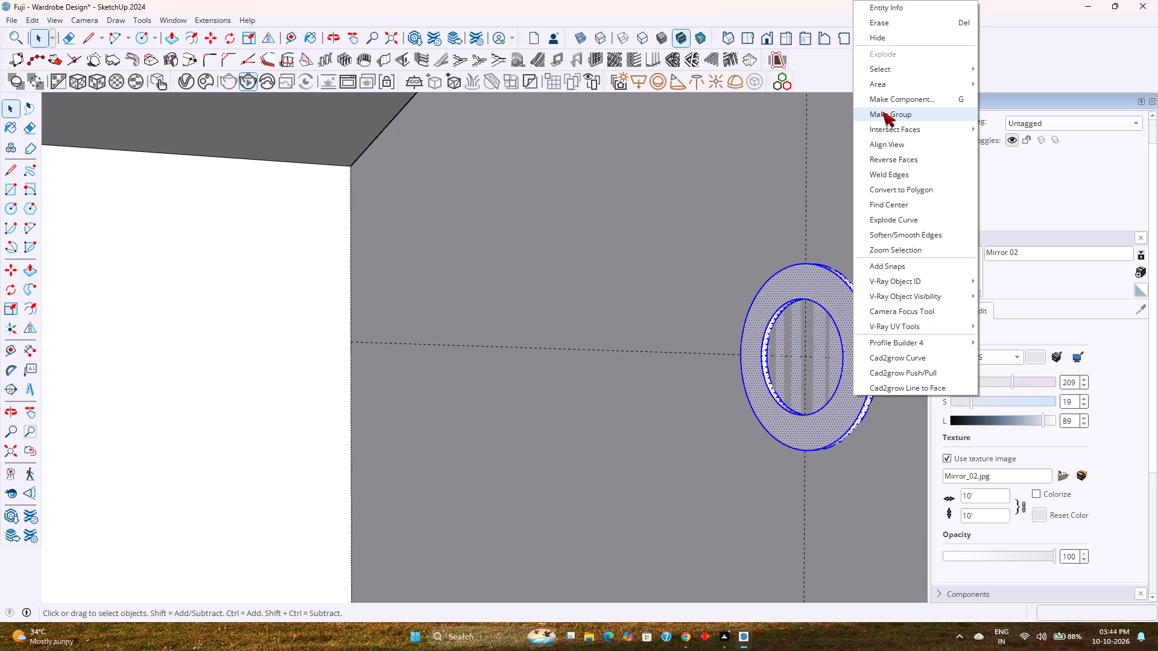
# Flip-copy the ring group about the bay's vertical mid-plane onto the bay's opposite panel, below the shelf.
pyautogui.scroll(-18, 777, 373)
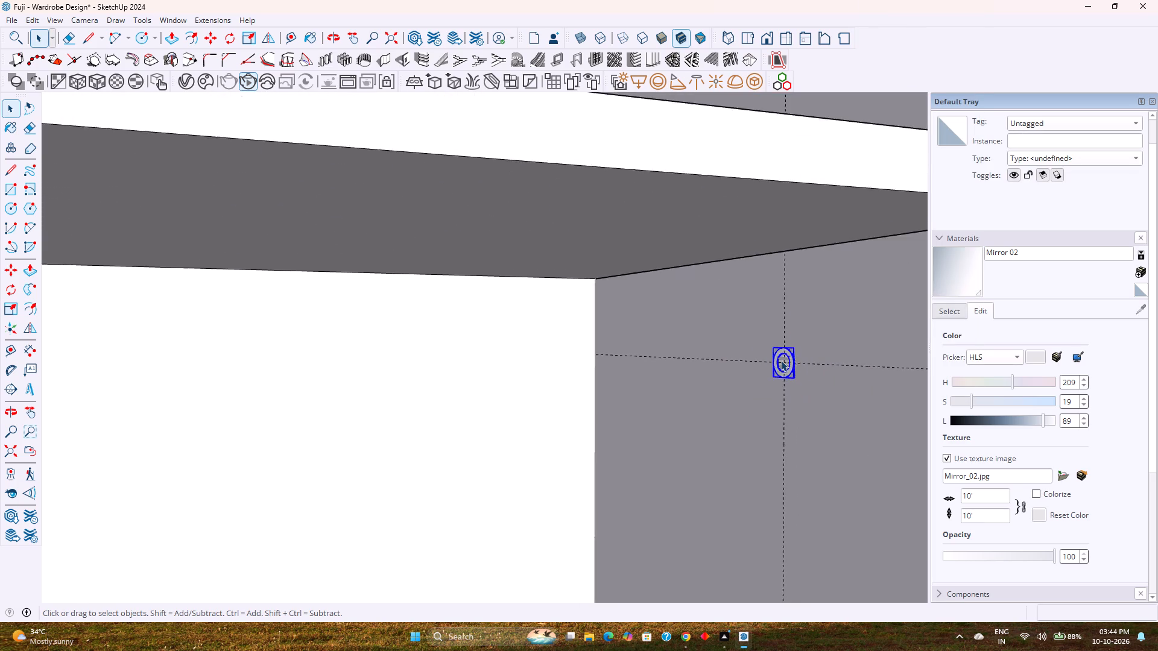
pyautogui.scroll(-4, 781, 360)
pyautogui.moveTo(781, 364); pyautogui.dragTo(604, 348, button='middle')
pyautogui.scroll(-2, 613, 339)
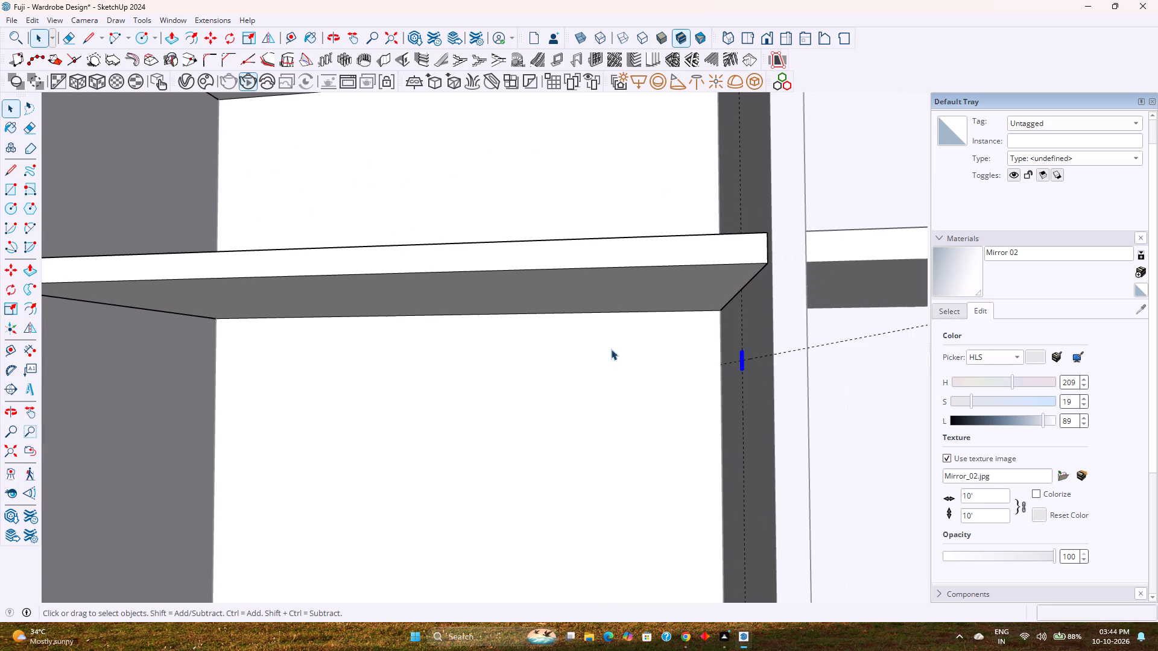
pyautogui.keyDown('shift'); pyautogui.moveTo(549, 381); pyautogui.dragTo(665, 350, button='middle'); pyautogui.keyUp('shift')
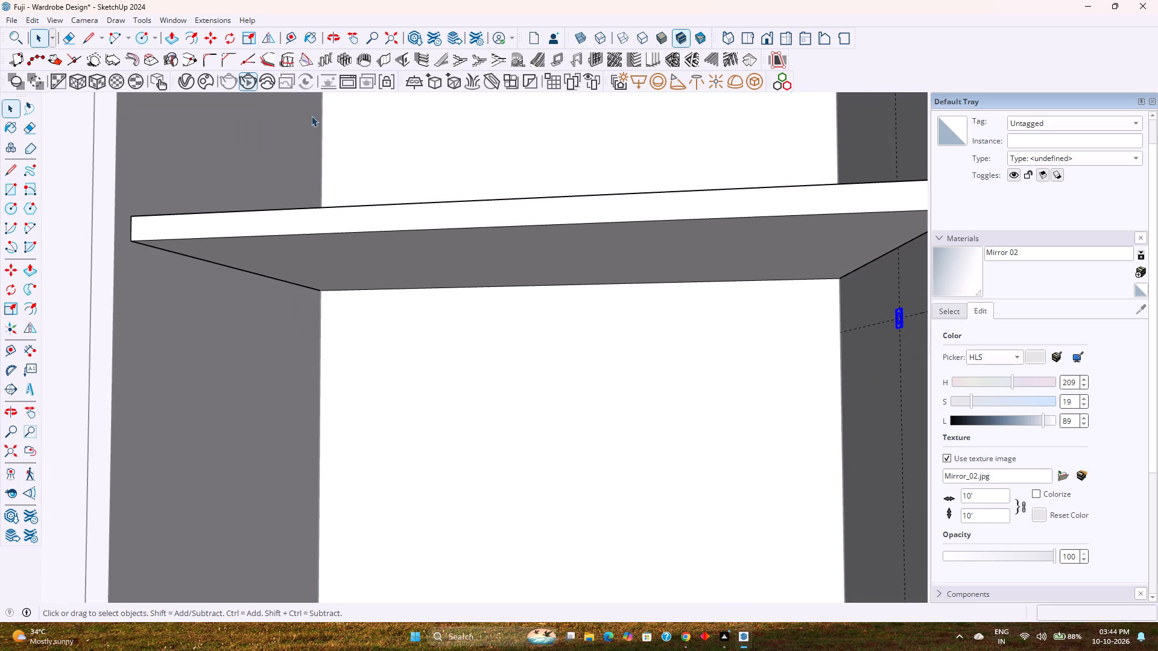
pyautogui.click(270, 34)
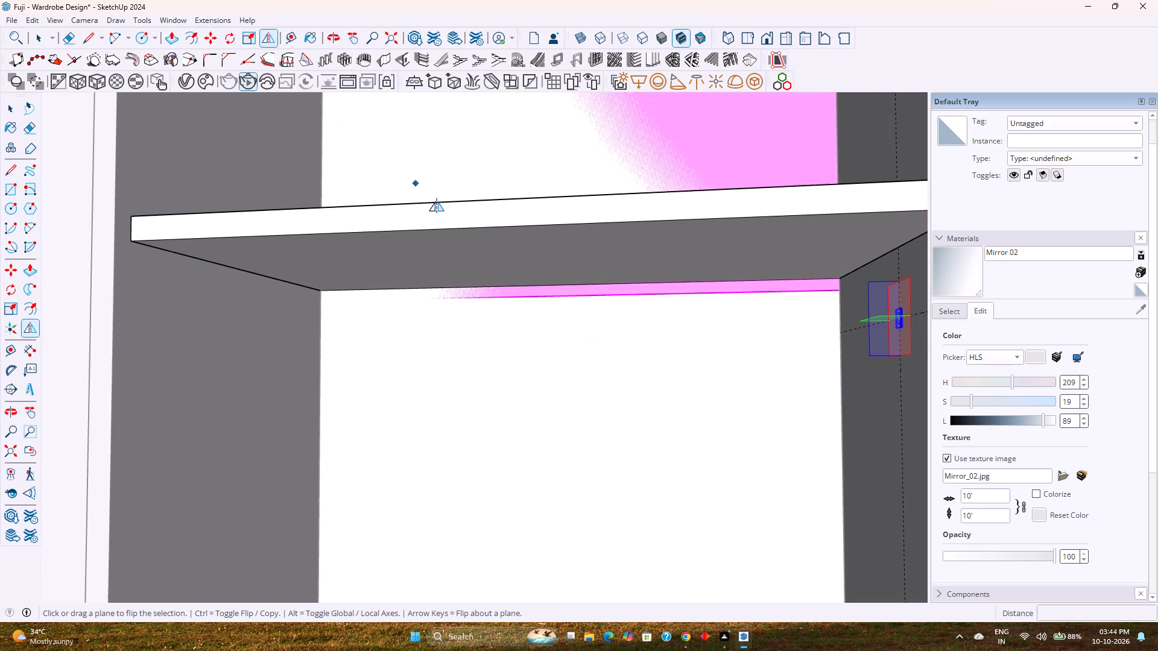
pyautogui.scroll(4, 923, 354)
pyautogui.moveTo(873, 353); pyautogui.dragTo(798, 378, button='middle')
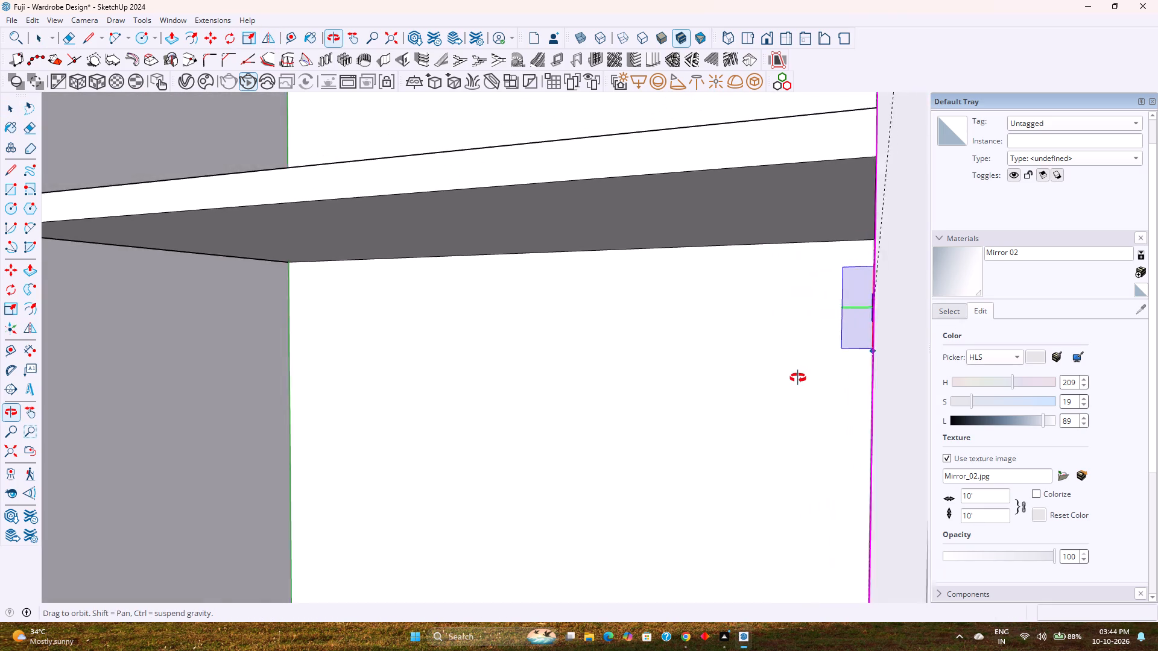
pyautogui.moveTo(798, 378); pyautogui.dragTo(836, 380, button='middle')
pyautogui.moveTo(891, 341); pyautogui.dragTo(638, 261)
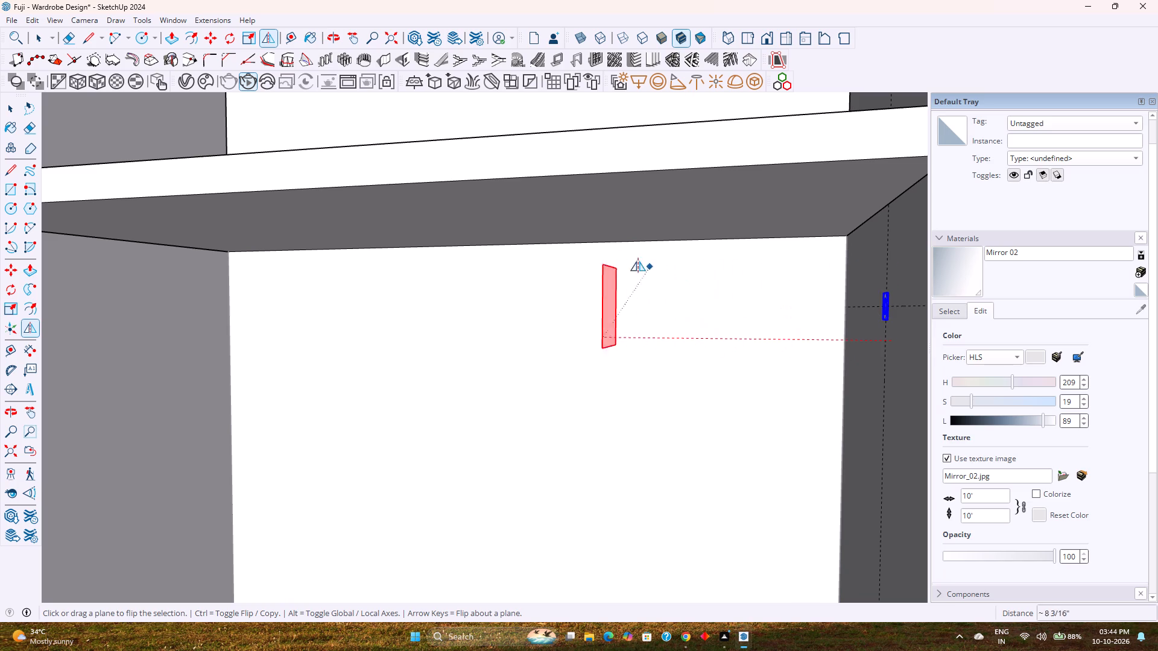
pyautogui.moveTo(638, 261); pyautogui.dragTo(503, 247)
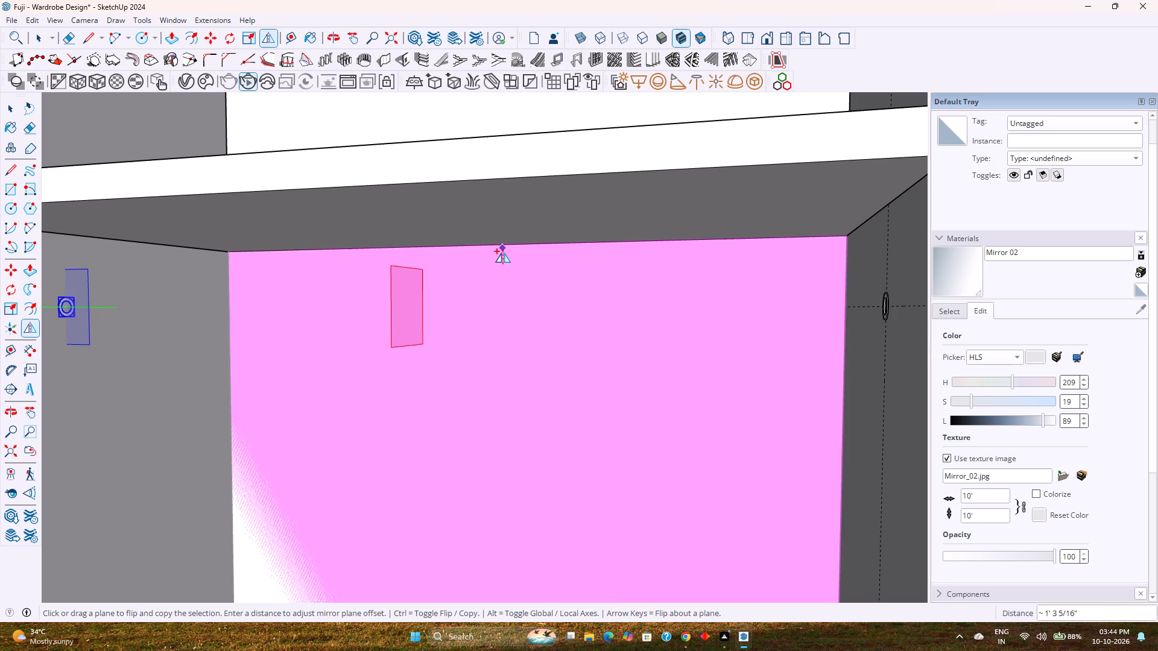
pyautogui.moveTo(504, 343); pyautogui.dragTo(554, 339, button='middle')
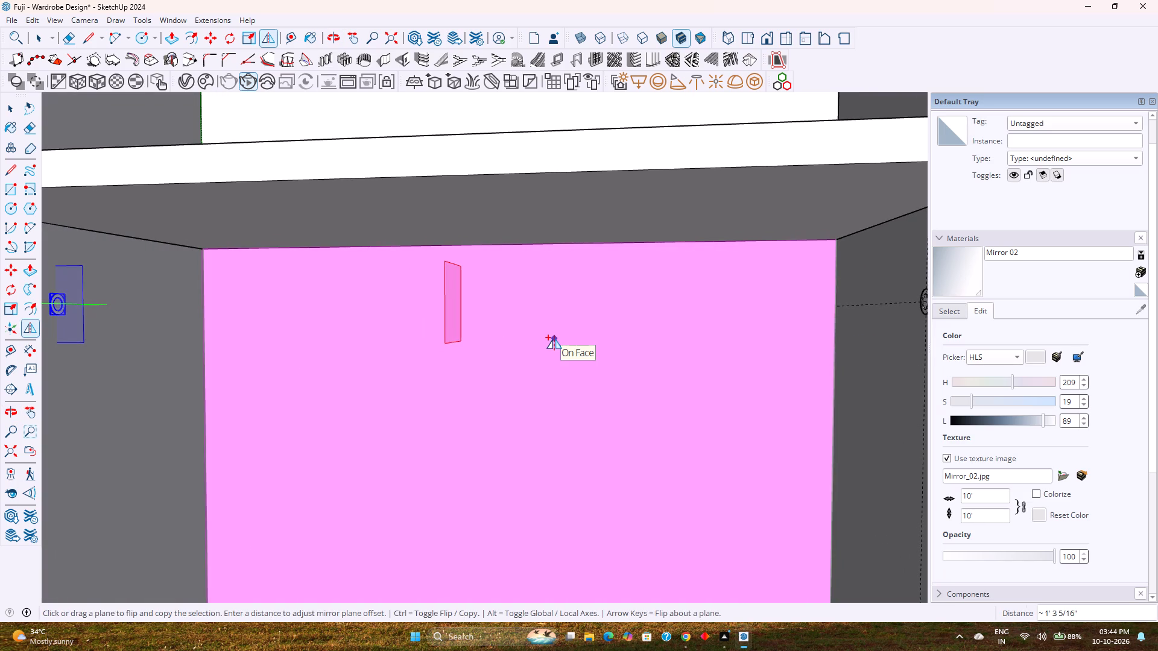
pyautogui.press('Escape')
pyautogui.press('space')
# Inside the original ring group, Push/Pull the inner circle face across the bay about 2' 6 11/16" to the opposite ring as a hanging rod.
pyautogui.scroll(-2, 558, 340)
pyautogui.moveTo(558, 340); pyautogui.dragTo(628, 359, button='middle')
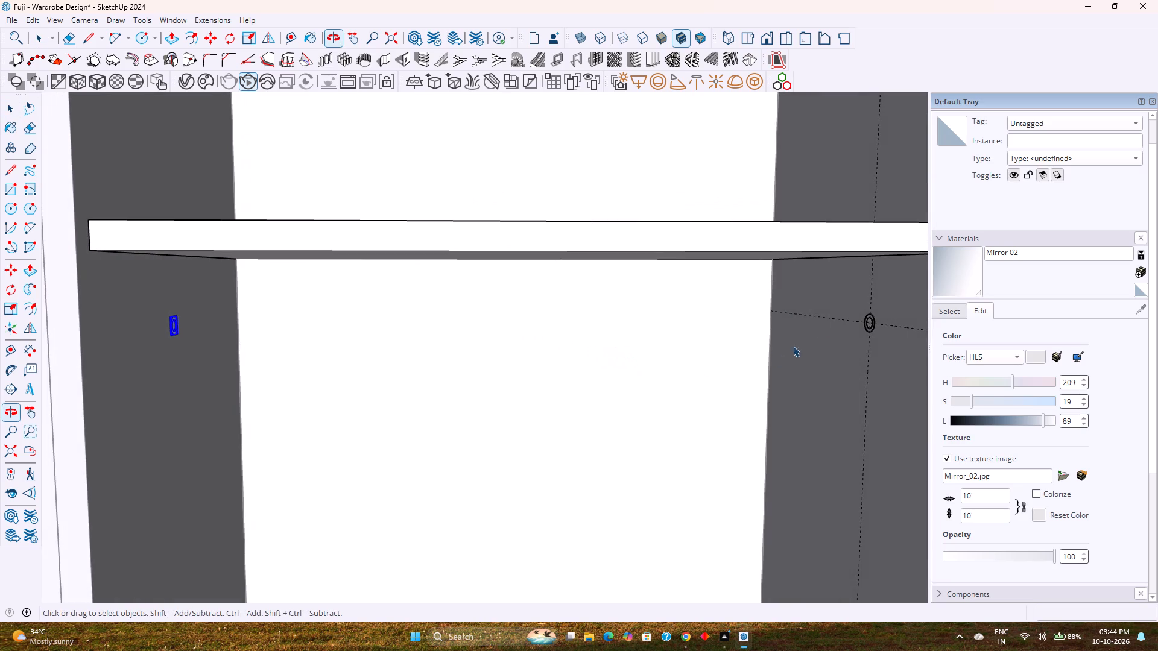
pyautogui.scroll(20, 875, 316)
pyautogui.scroll(1, 875, 316)
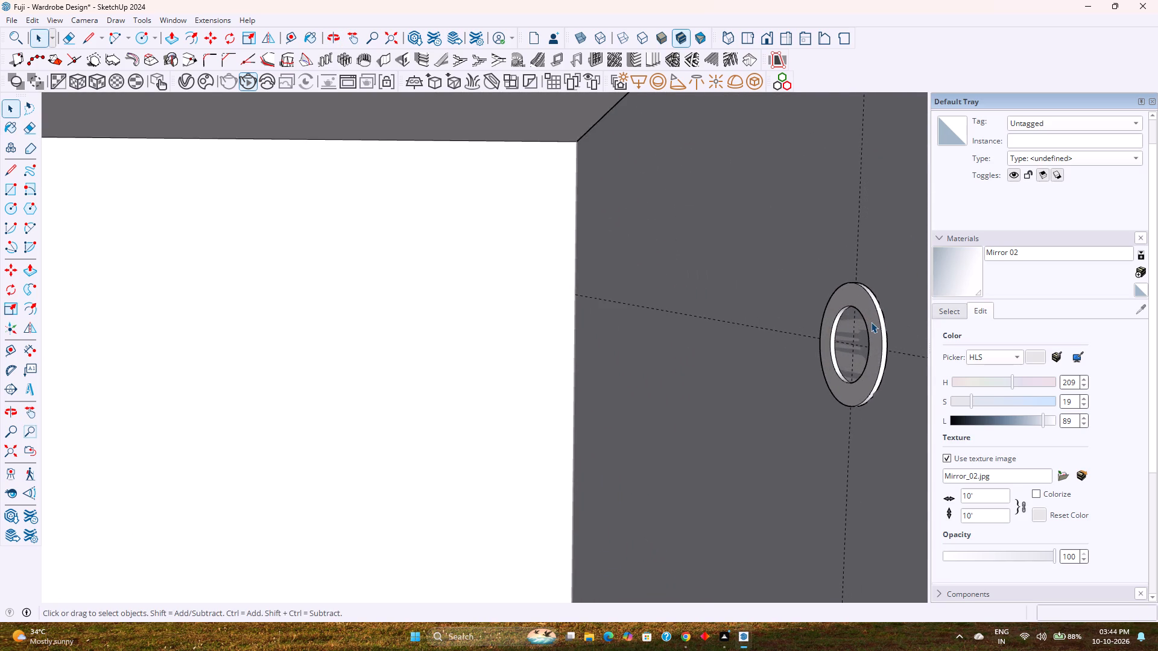
pyautogui.doubleClick(871, 322)
pyautogui.press('p')
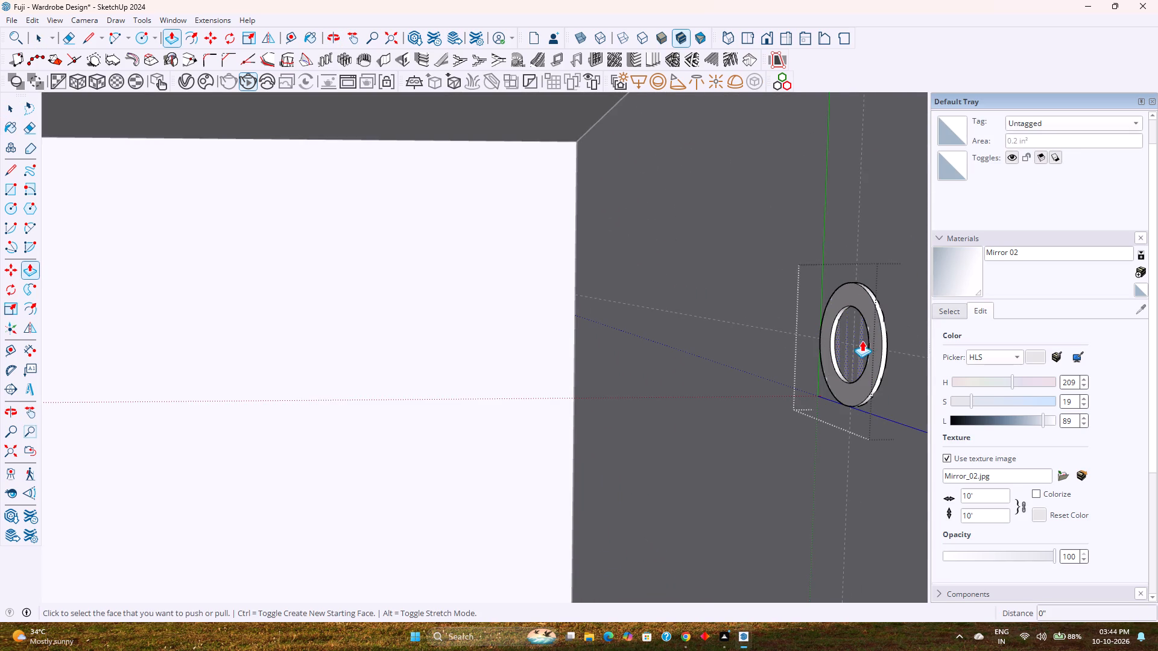
pyautogui.click(862, 341)
pyautogui.scroll(-18, 639, 345)
pyautogui.keyDown('shift'); pyautogui.moveTo(639, 345); pyautogui.dragTo(720, 332, button='middle'); pyautogui.keyUp('shift')
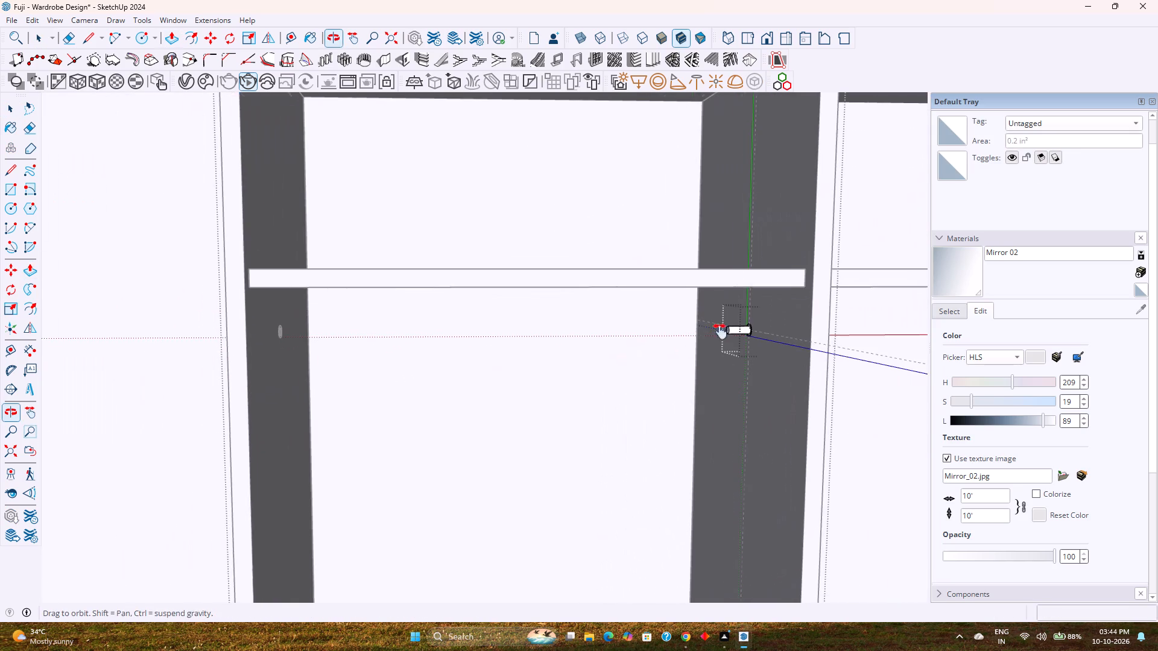
pyautogui.keyDown('shift'); pyautogui.moveTo(720, 332); pyautogui.dragTo(721, 332, button='middle'); pyautogui.keyUp('shift')
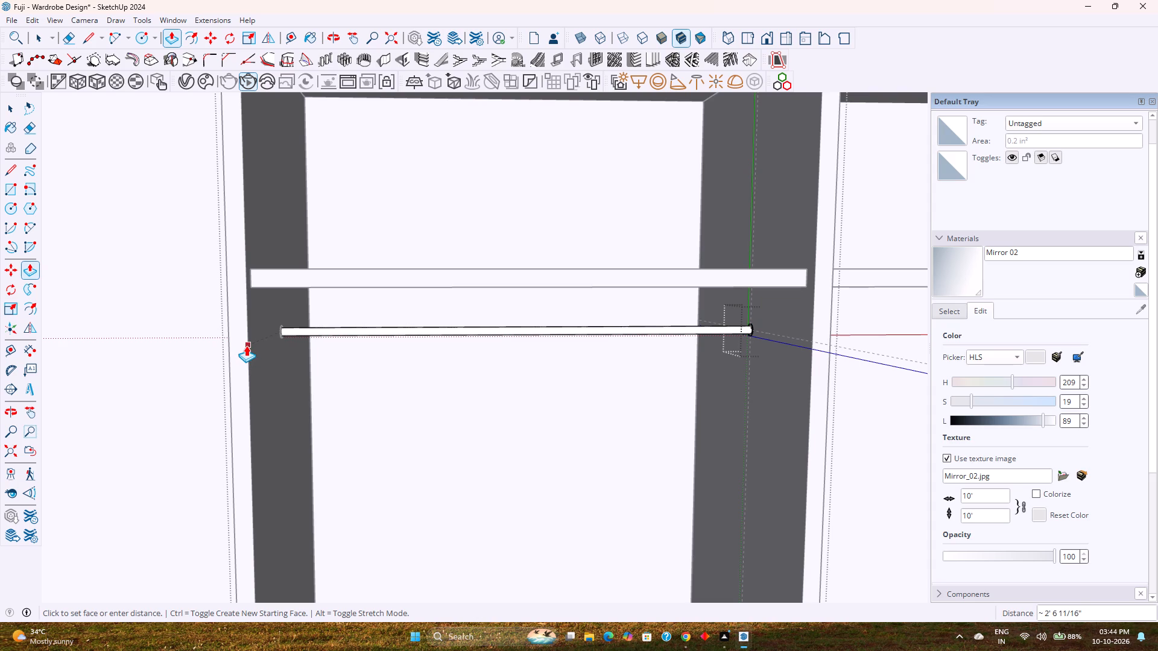
pyautogui.scroll(8, 274, 326)
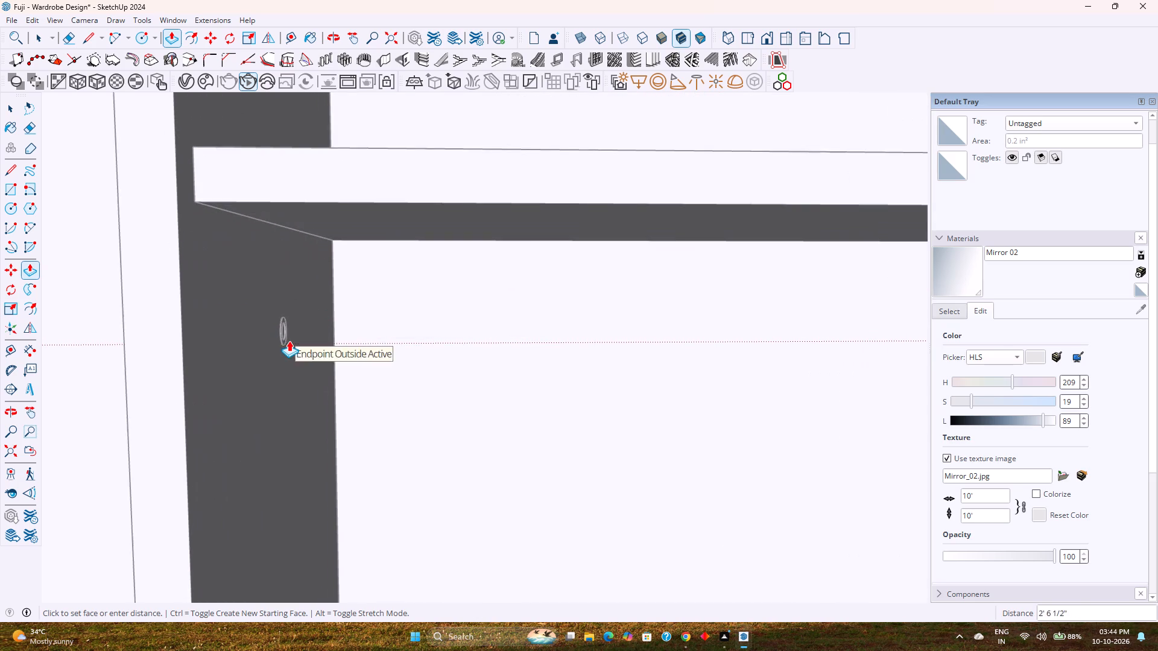
pyautogui.scroll(19, 289, 341)
pyautogui.scroll(2, 288, 325)
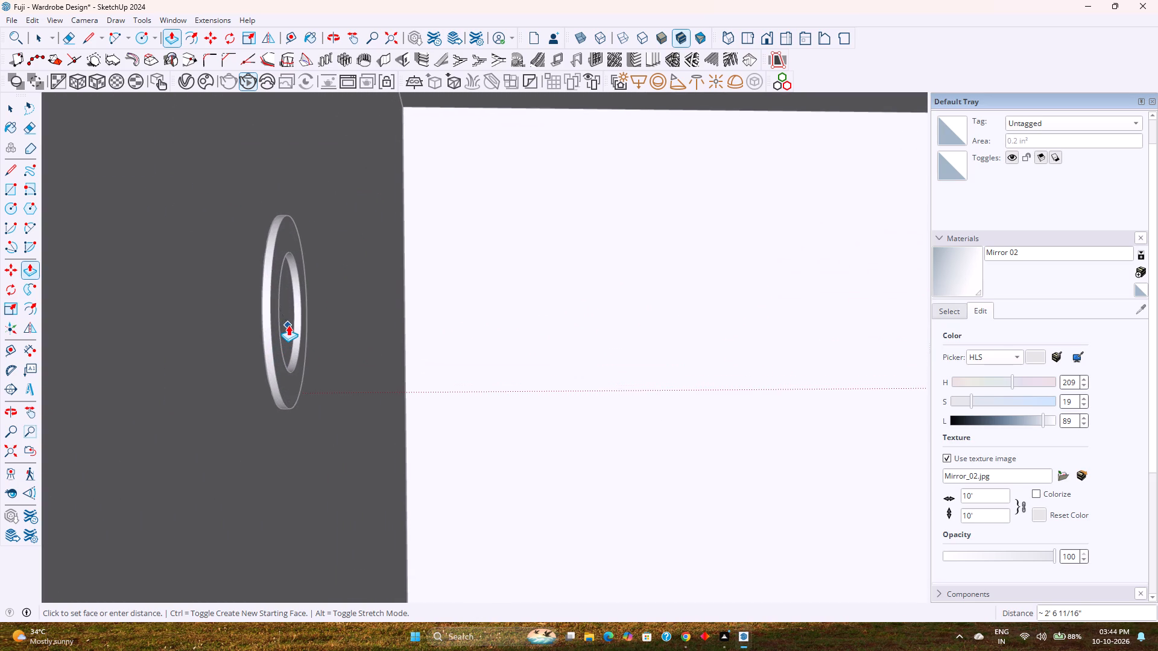
pyautogui.click(289, 319)
pyautogui.press('space')
pyautogui.scroll(-5, 331, 334)
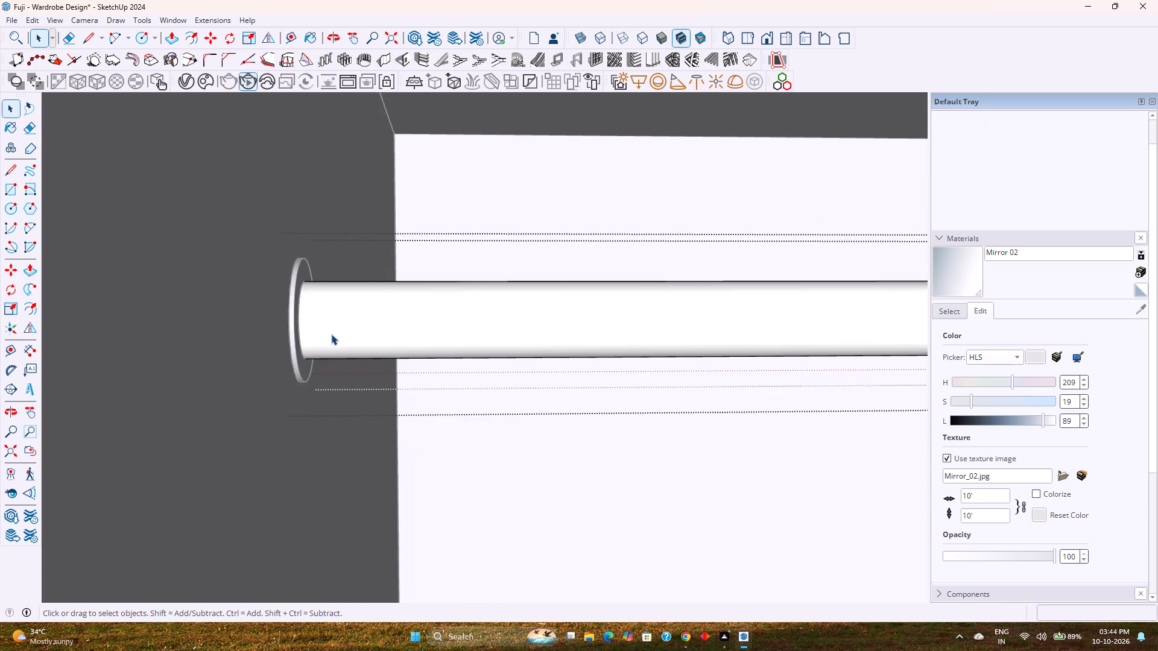
pyautogui.scroll(-20, 331, 334)
pyautogui.scroll(-10, 331, 334)
pyautogui.moveTo(402, 356); pyautogui.dragTo(388, 356, button='middle')
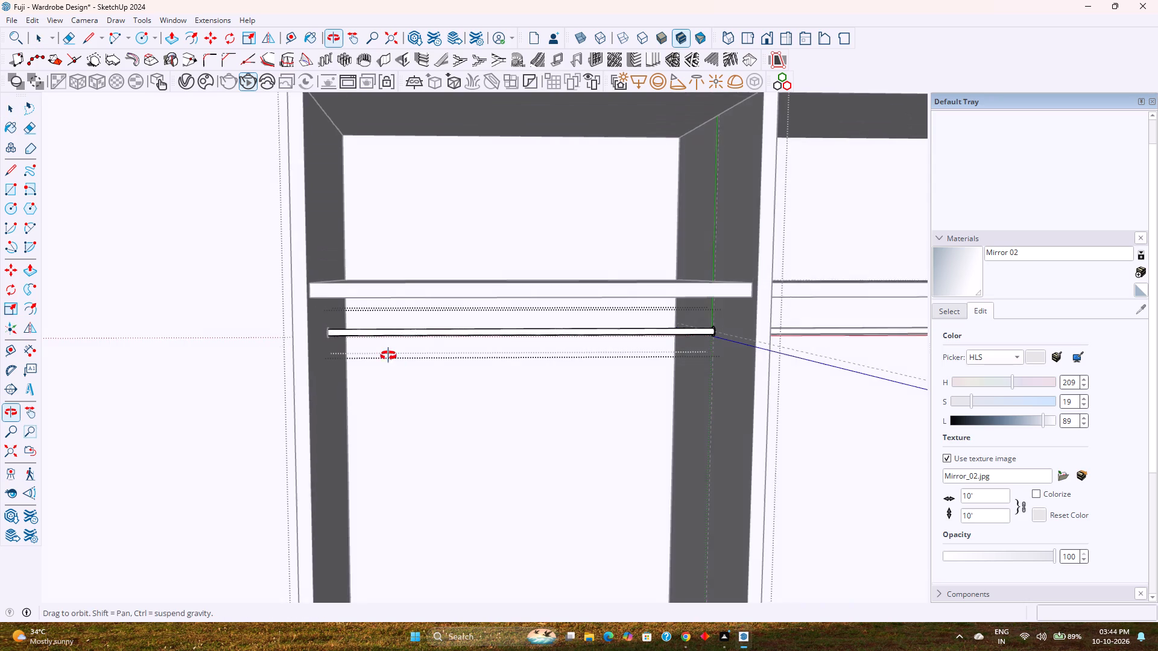
pyautogui.moveTo(388, 356); pyautogui.dragTo(338, 361, button='middle')
pyautogui.press('Escape')
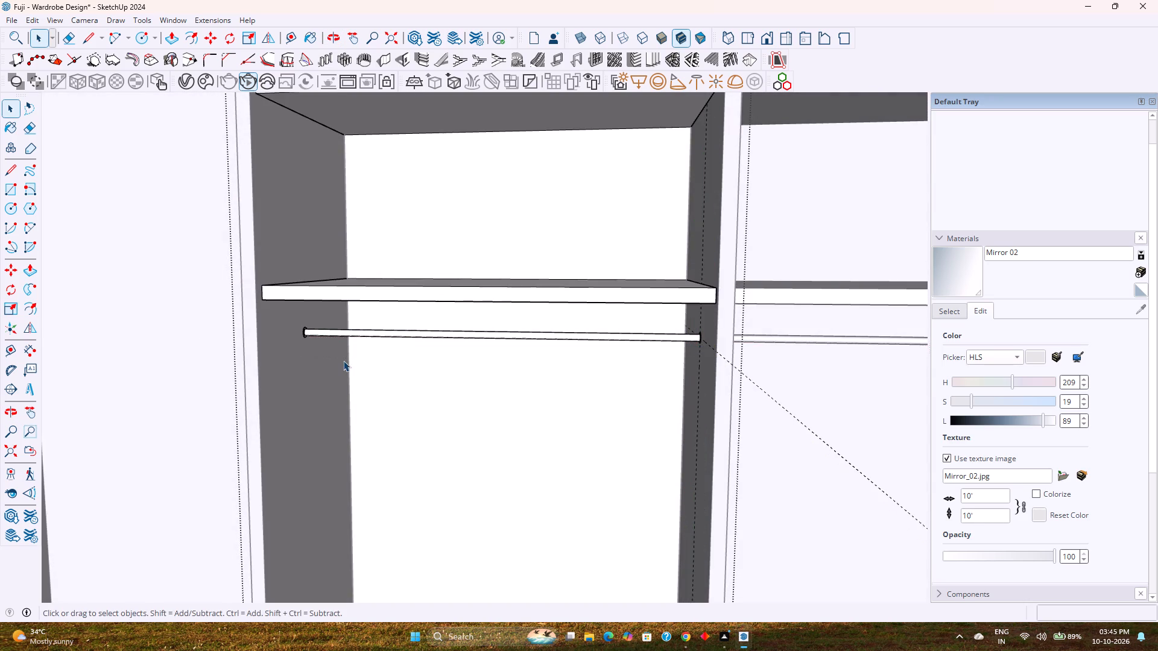
pyautogui.press('Escape')
pyautogui.scroll(-8, 356, 357)
pyautogui.moveTo(383, 426); pyautogui.dragTo(438, 369, button='middle')
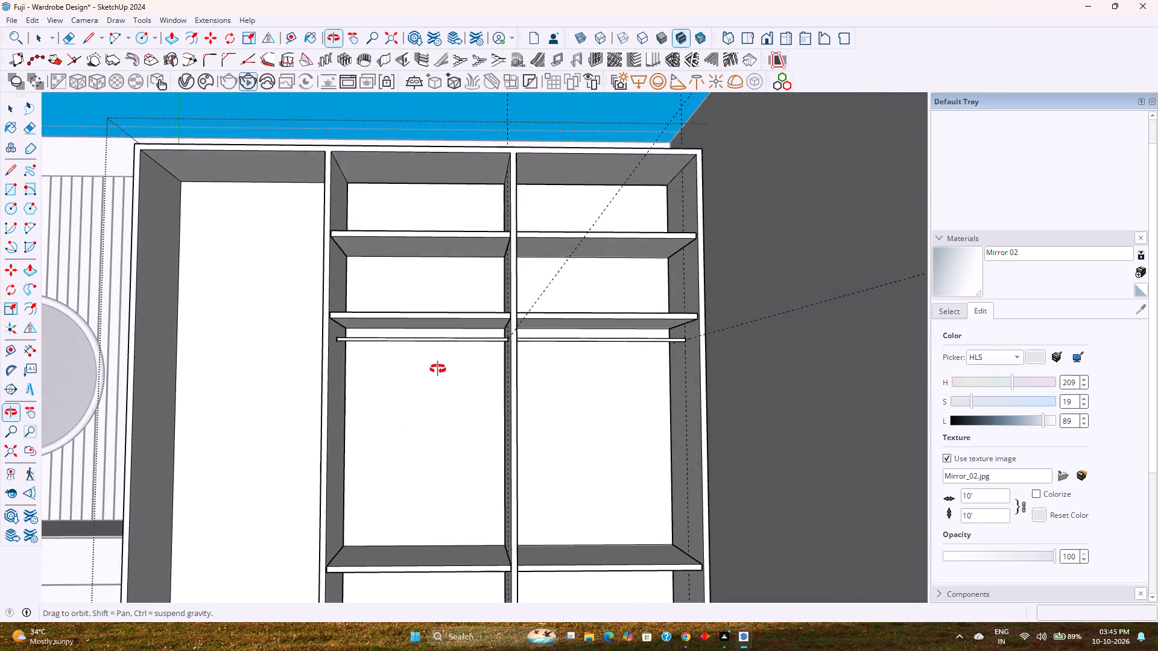
# Delete all the construction guides from the model.
pyautogui.moveTo(438, 369); pyautogui.dragTo(423, 378, button='middle')
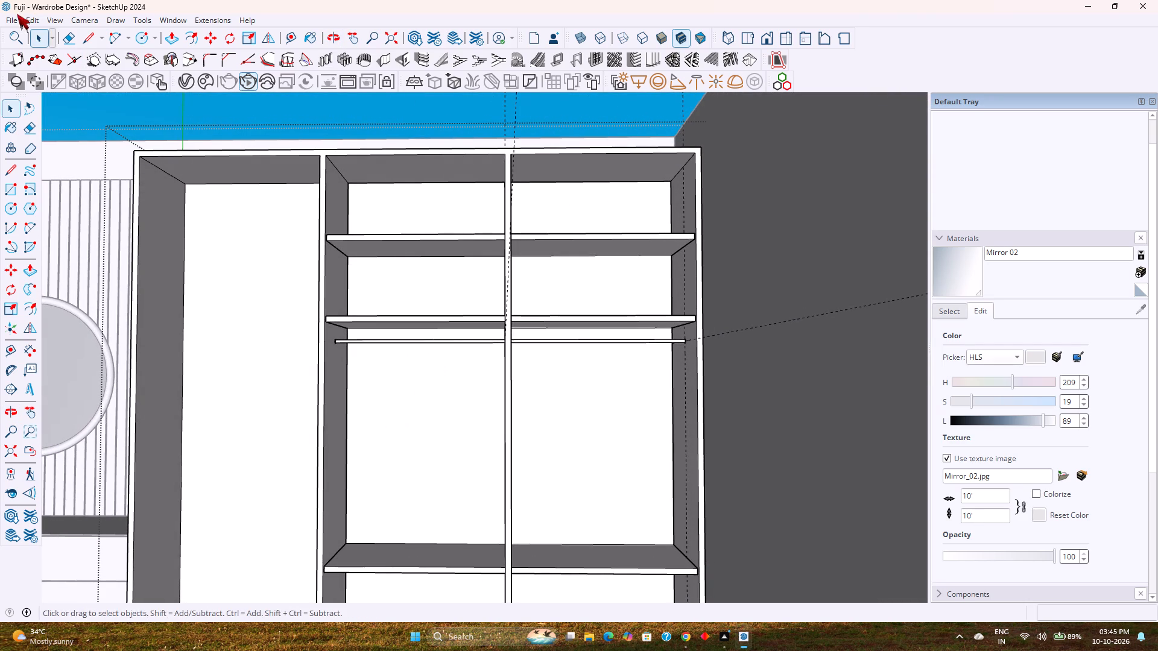
pyautogui.click(32, 18)
pyautogui.click(84, 148)
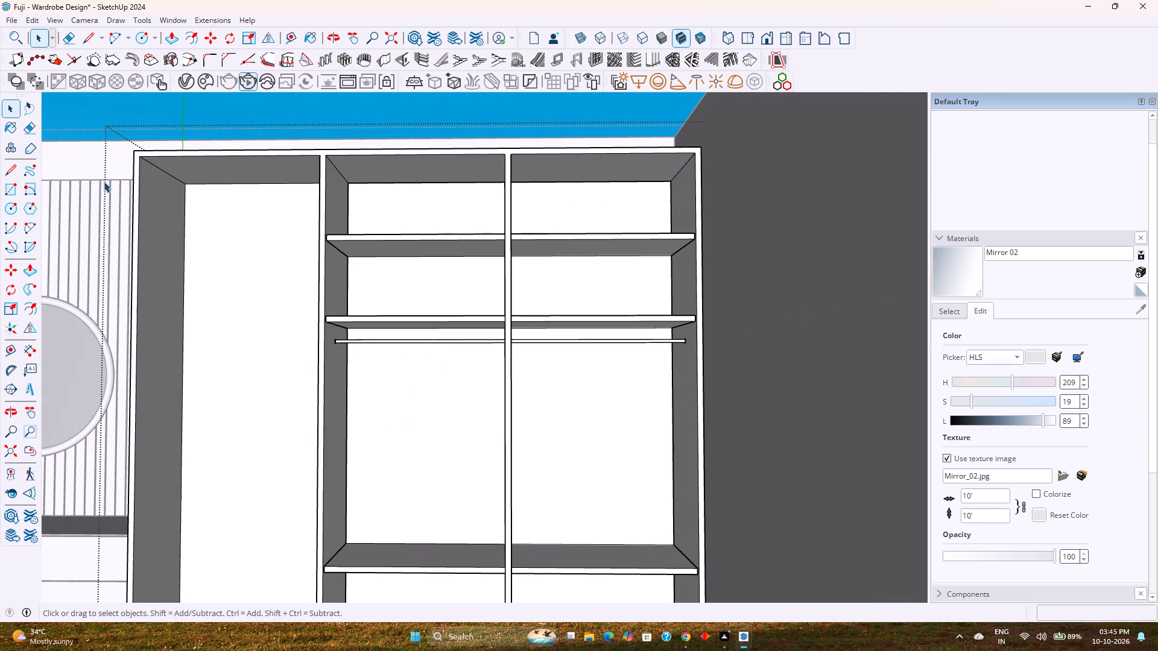
# Examine the wardrobe's shelves and hanging rods from several angles, including the full unit beside the dressing unit.
pyautogui.moveTo(387, 430); pyautogui.dragTo(508, 496, button='middle')
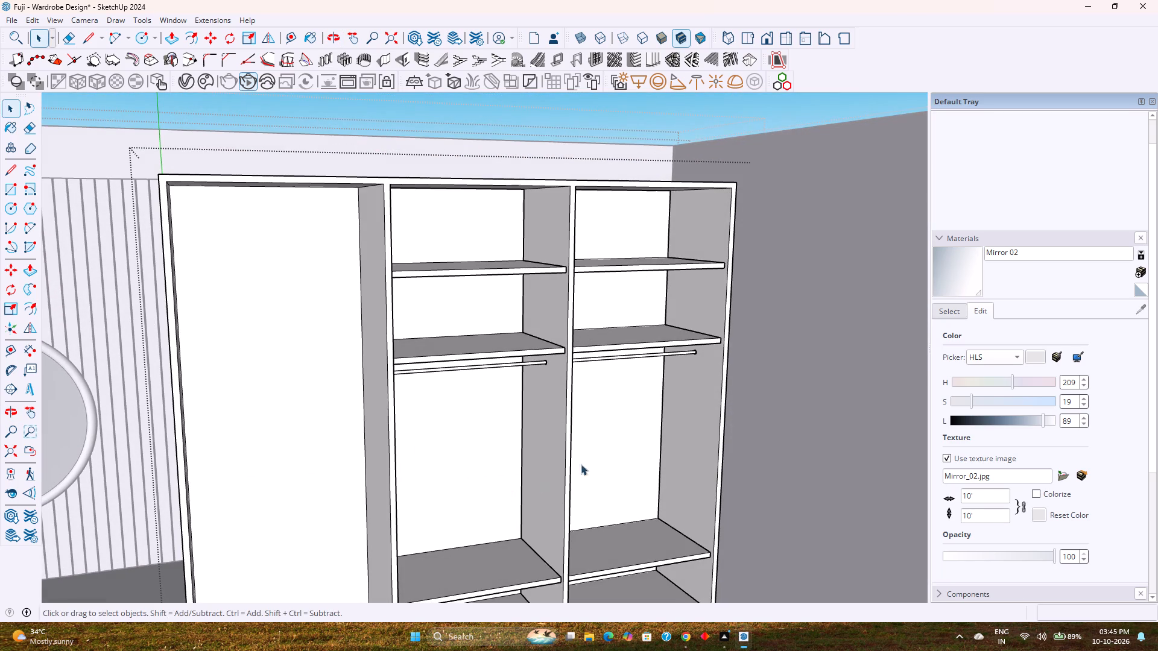
pyautogui.scroll(1, 624, 374)
pyautogui.scroll(1, 669, 461)
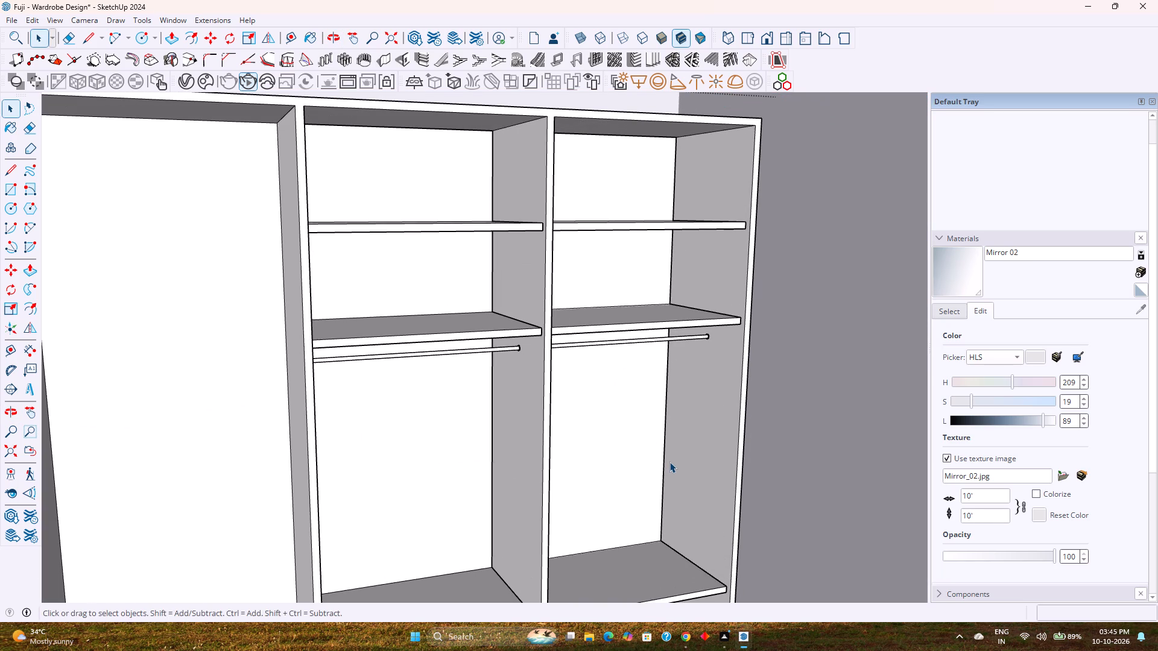
pyautogui.moveTo(669, 462); pyautogui.dragTo(557, 454, button='middle')
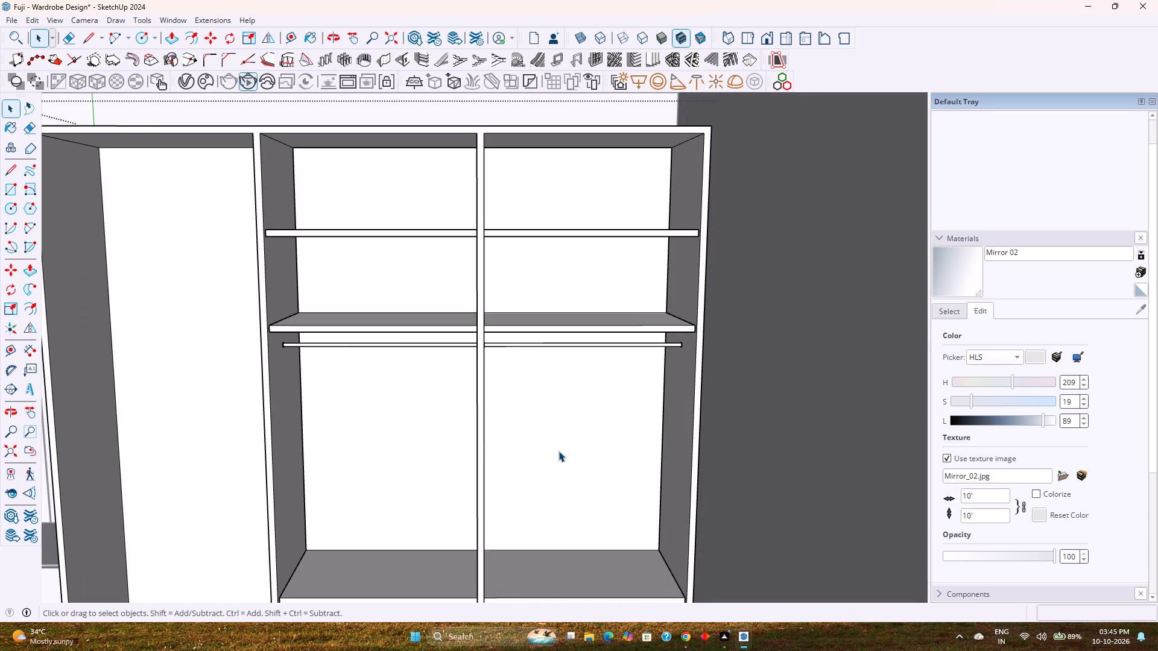
pyautogui.scroll(-2, 563, 458)
pyautogui.keyDown('shift'); pyautogui.moveTo(565, 458); pyautogui.dragTo(555, 470, button='middle'); pyautogui.keyUp('shift')
pyautogui.moveTo(542, 464); pyautogui.dragTo(572, 395, button='middle')
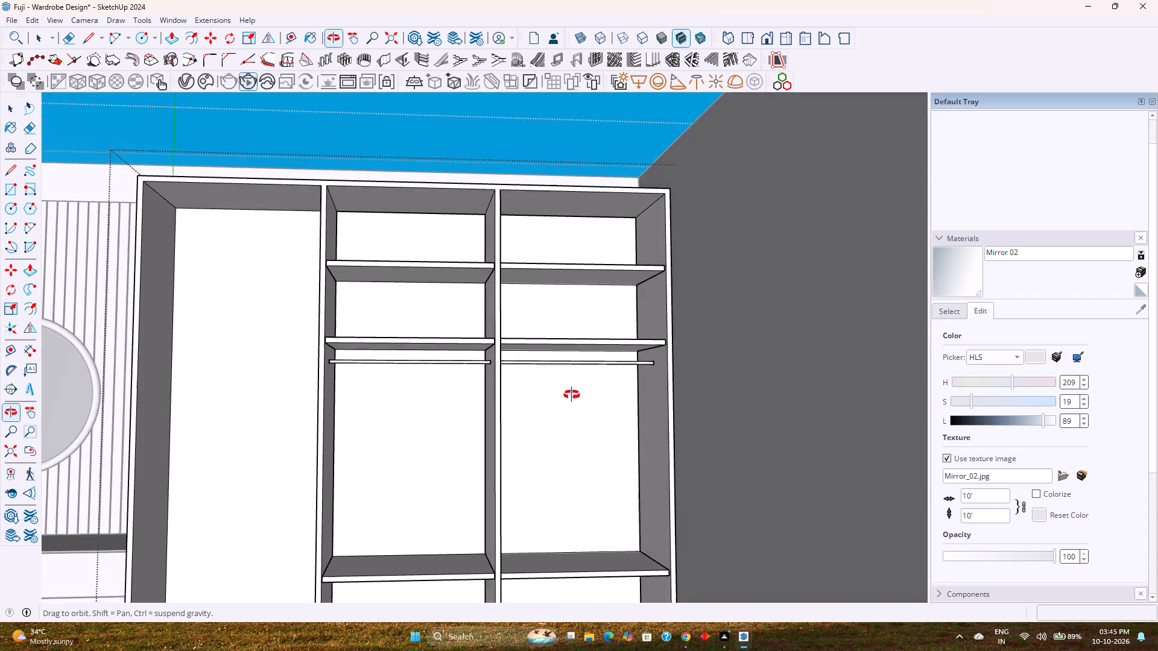
pyautogui.moveTo(572, 395); pyautogui.dragTo(567, 446, button='middle')
pyautogui.keyDown('shift'); pyautogui.moveTo(573, 480); pyautogui.dragTo(605, 435, button='middle'); pyautogui.keyUp('shift')
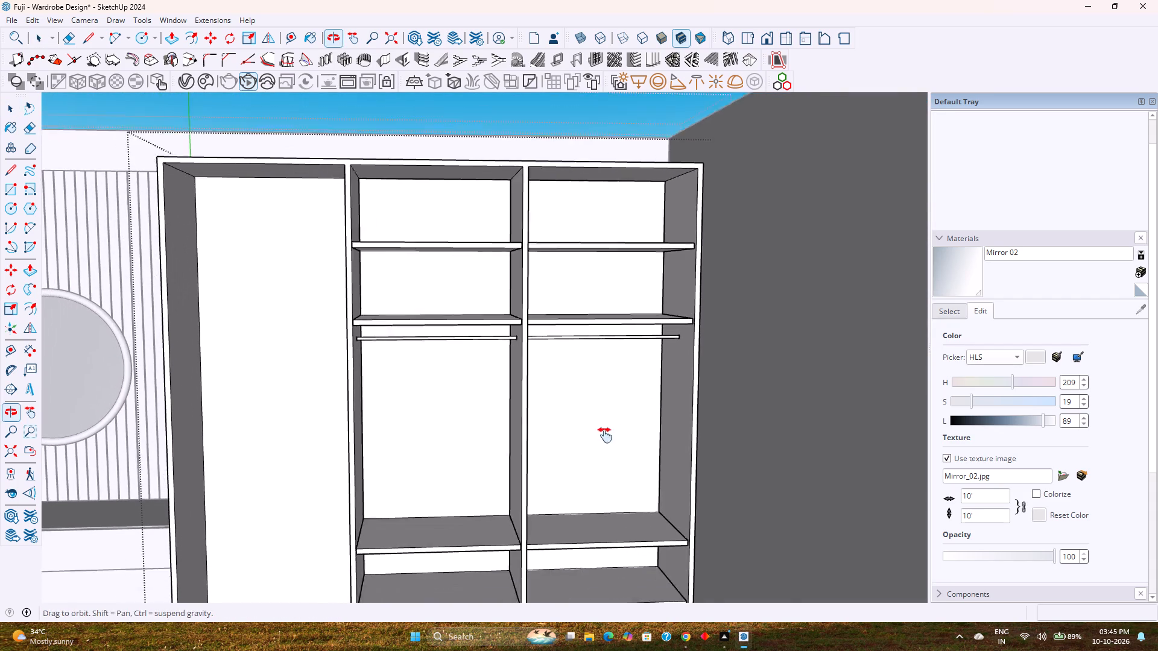
pyautogui.keyDown('shift'); pyautogui.moveTo(605, 435); pyautogui.dragTo(618, 412, button='middle'); pyautogui.keyUp('shift')
pyautogui.scroll(-2, 496, 462)
pyautogui.keyDown('shift'); pyautogui.moveTo(496, 462); pyautogui.dragTo(580, 400, button='middle'); pyautogui.keyUp('shift')
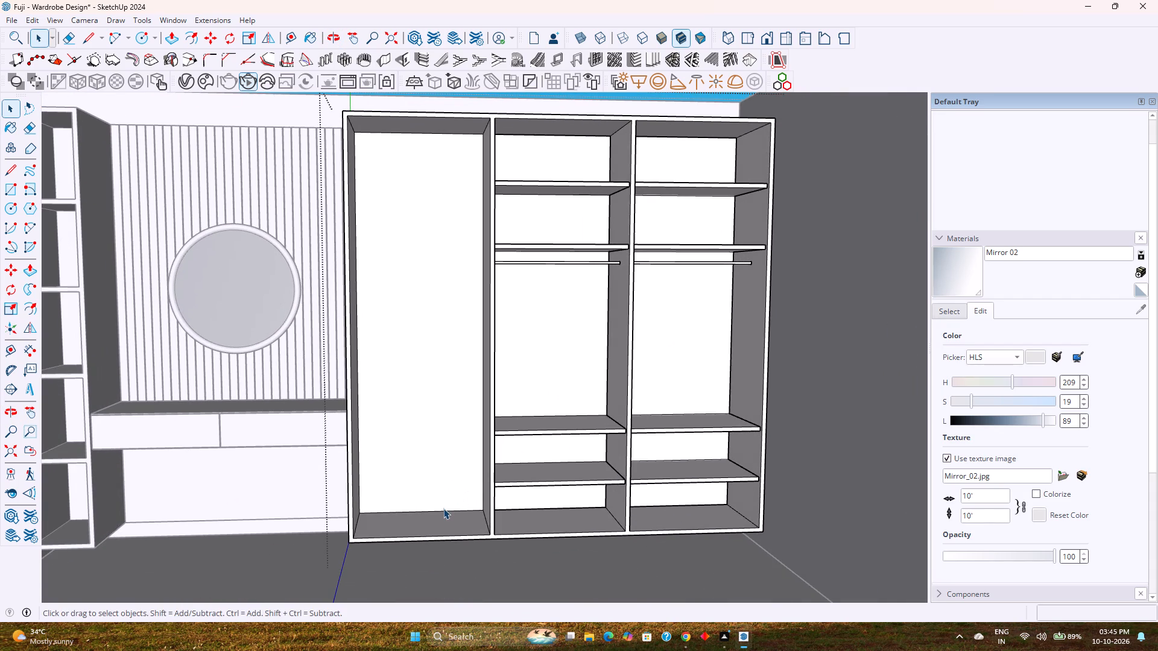
# Copy the bottom back edge of the empty bay up about 2' 5 1/16", level with the dressing unit's countertop.
pyautogui.moveTo(441, 515); pyautogui.dragTo(371, 527, button='middle')
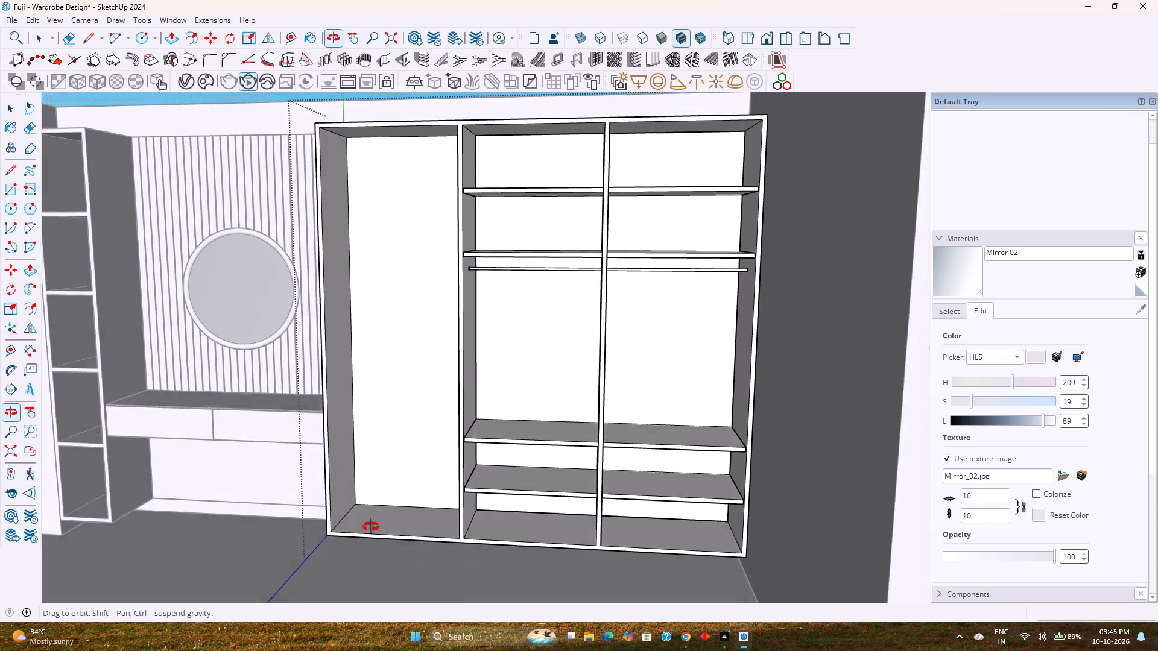
pyautogui.moveTo(371, 527); pyautogui.dragTo(373, 522, button='middle')
pyautogui.scroll(2, 446, 535)
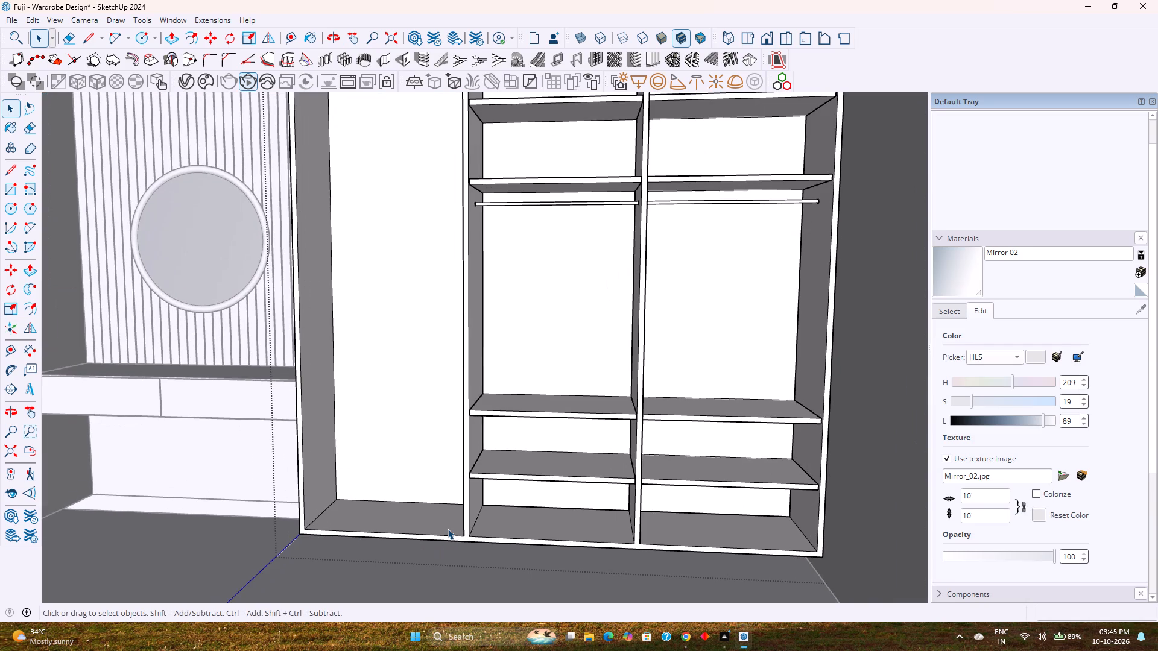
pyautogui.keyDown('shift'); pyautogui.moveTo(448, 528); pyautogui.dragTo(476, 587, button='middle'); pyautogui.keyUp('shift')
pyautogui.keyDown('shift'); pyautogui.moveTo(487, 547); pyautogui.dragTo(524, 462, button='middle'); pyautogui.keyUp('shift')
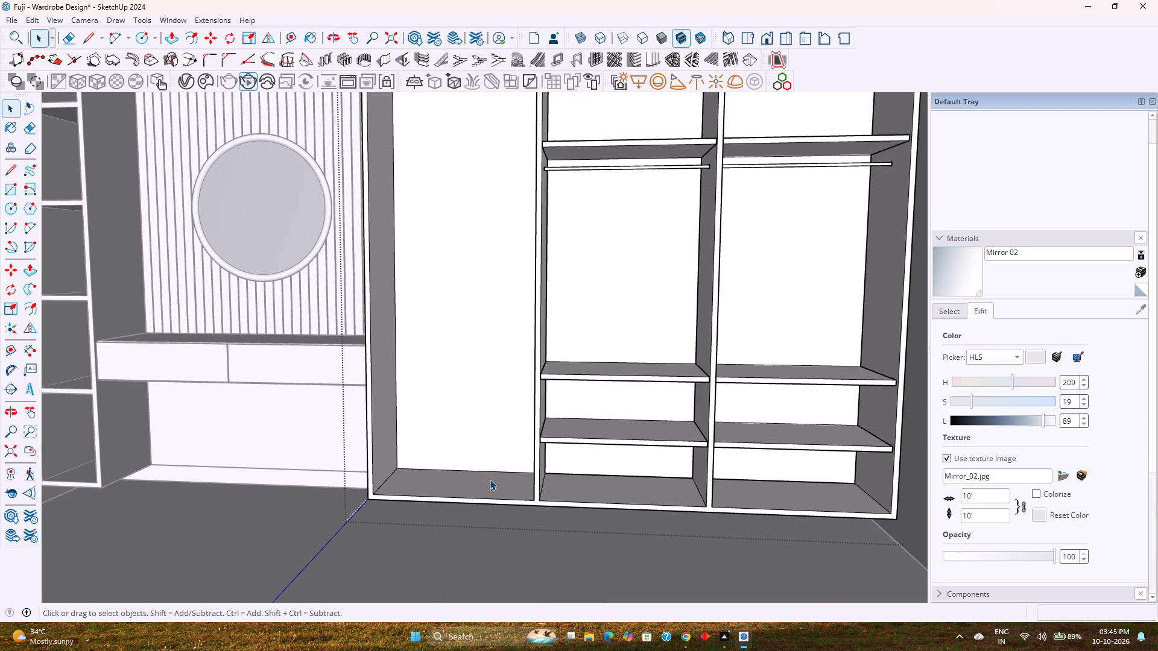
pyautogui.click(490, 471)
pyautogui.press('m')
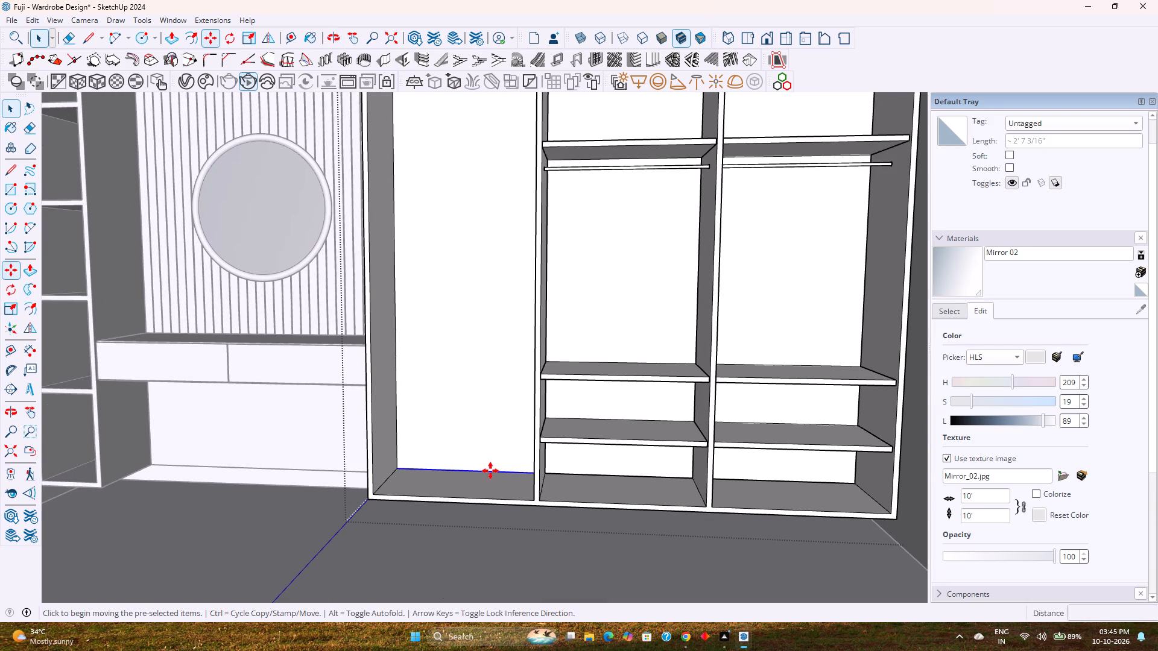
pyautogui.click(490, 471)
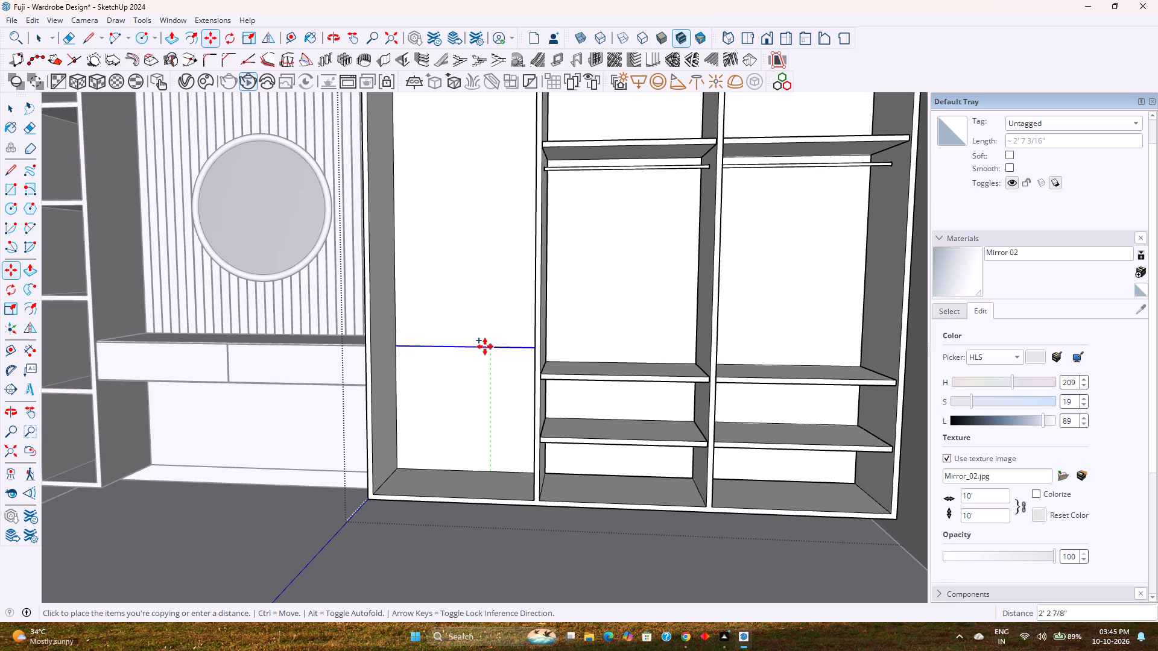
pyautogui.press('Left')
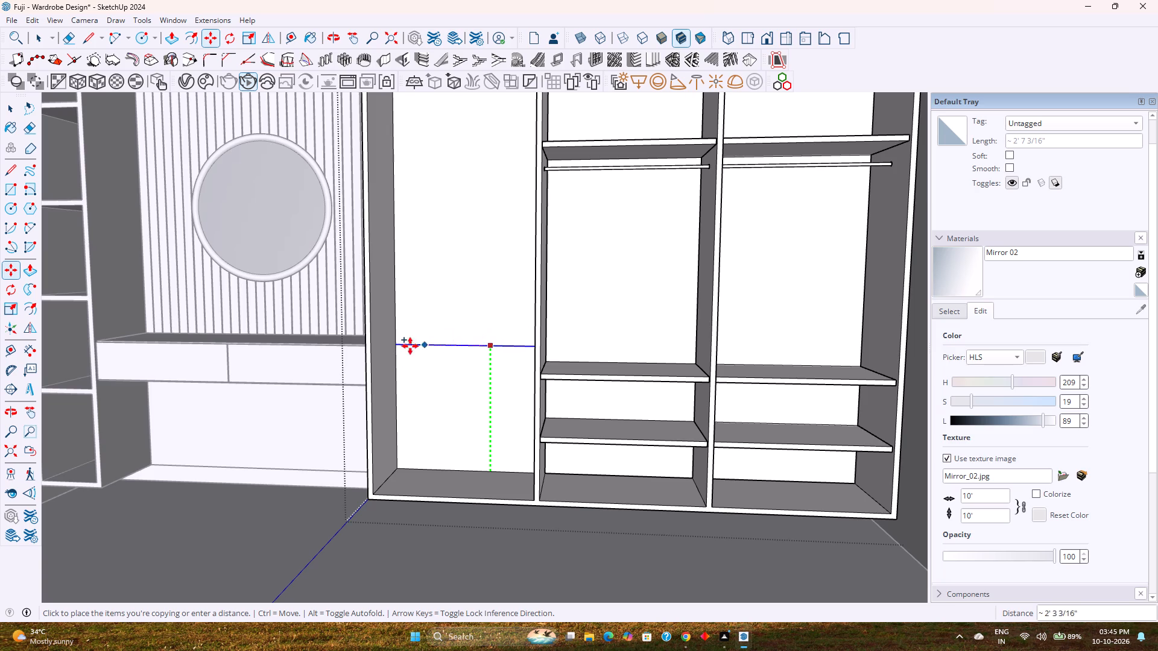
pyautogui.scroll(5, 380, 359)
pyautogui.moveTo(358, 350); pyautogui.dragTo(376, 314, button='middle')
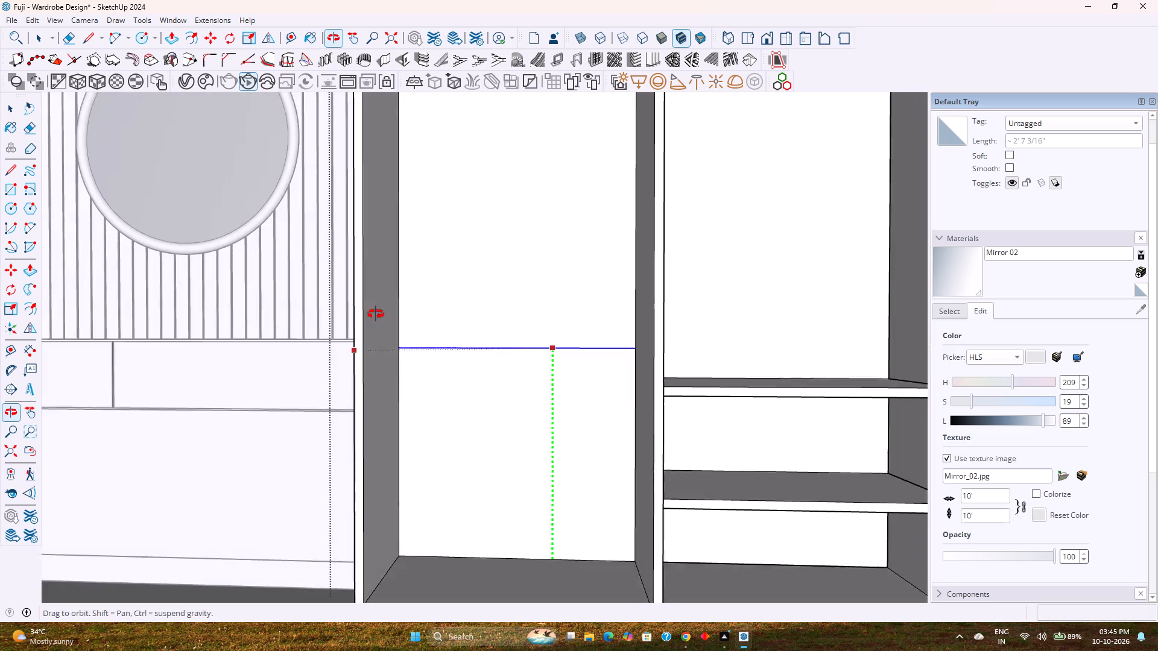
pyautogui.moveTo(376, 314); pyautogui.dragTo(390, 317, button='middle')
pyautogui.scroll(6, 345, 327)
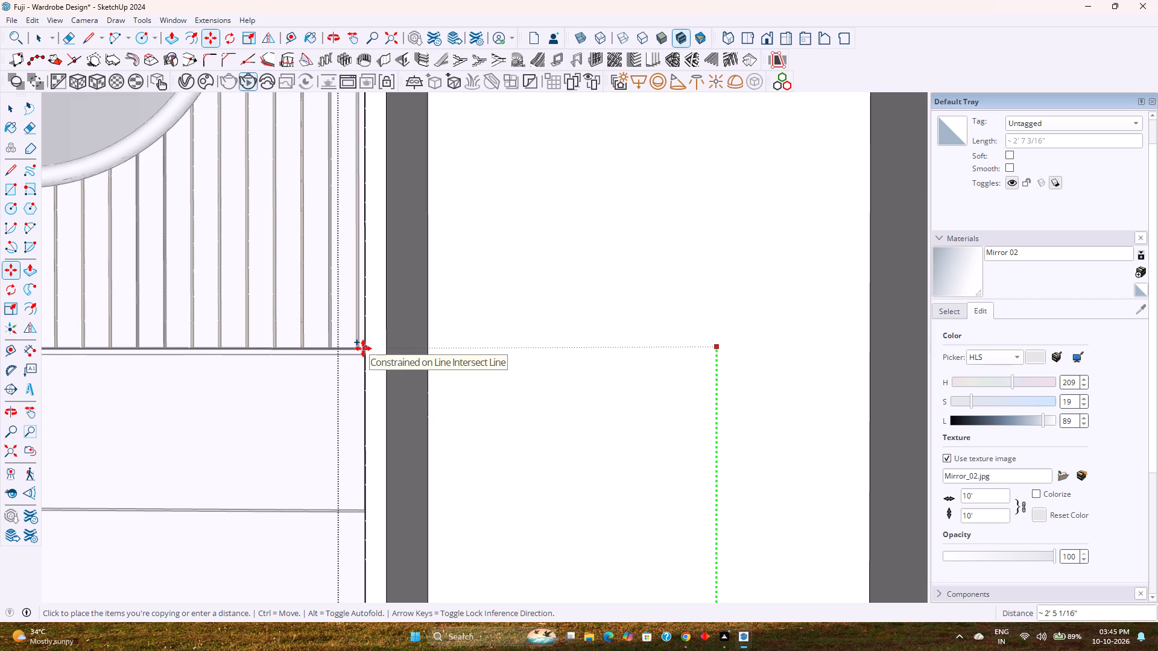
pyautogui.click(363, 348)
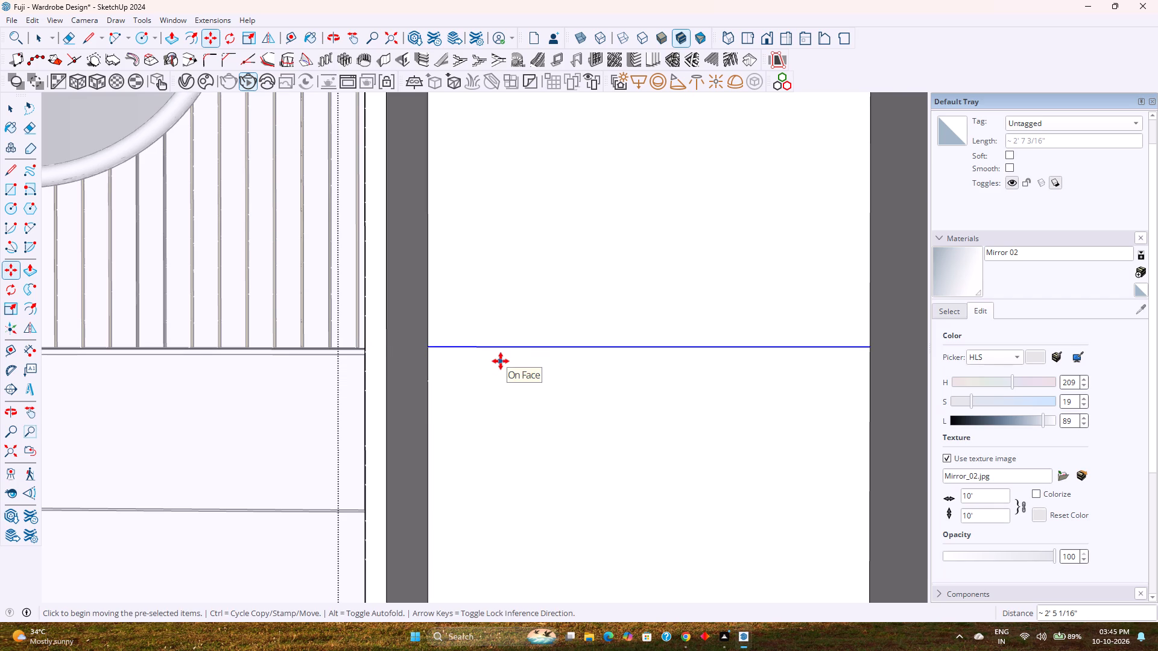
# Copy that new back-panel line up 1" to outline the shelf thickness.
pyautogui.scroll(-11, 501, 361)
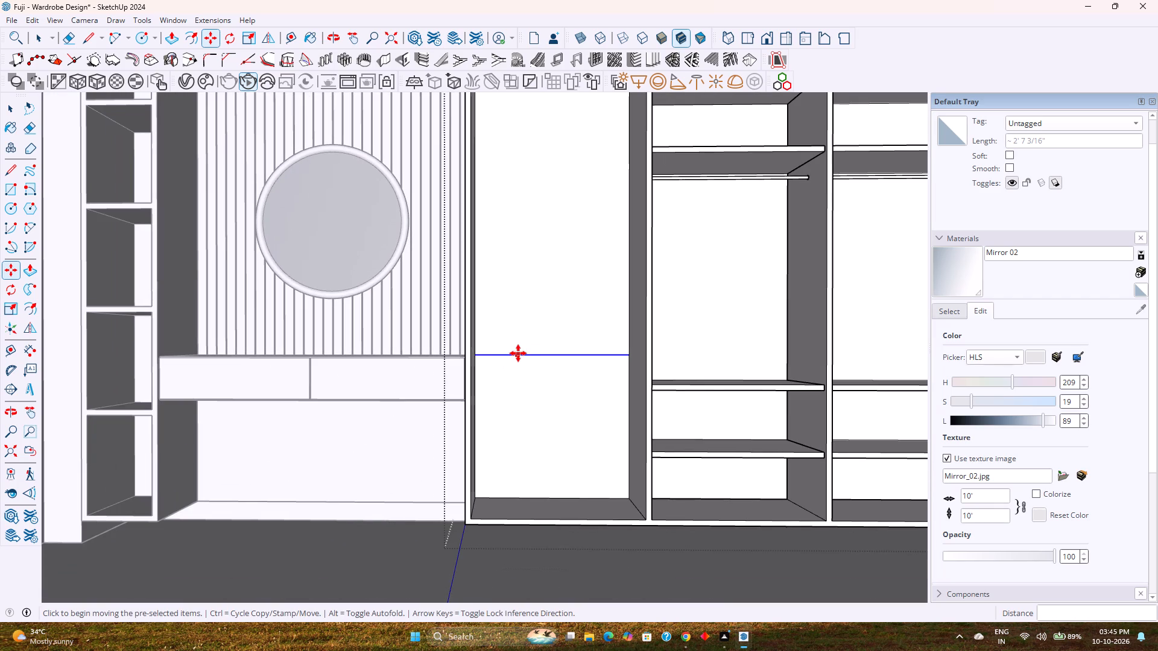
pyautogui.click(518, 353)
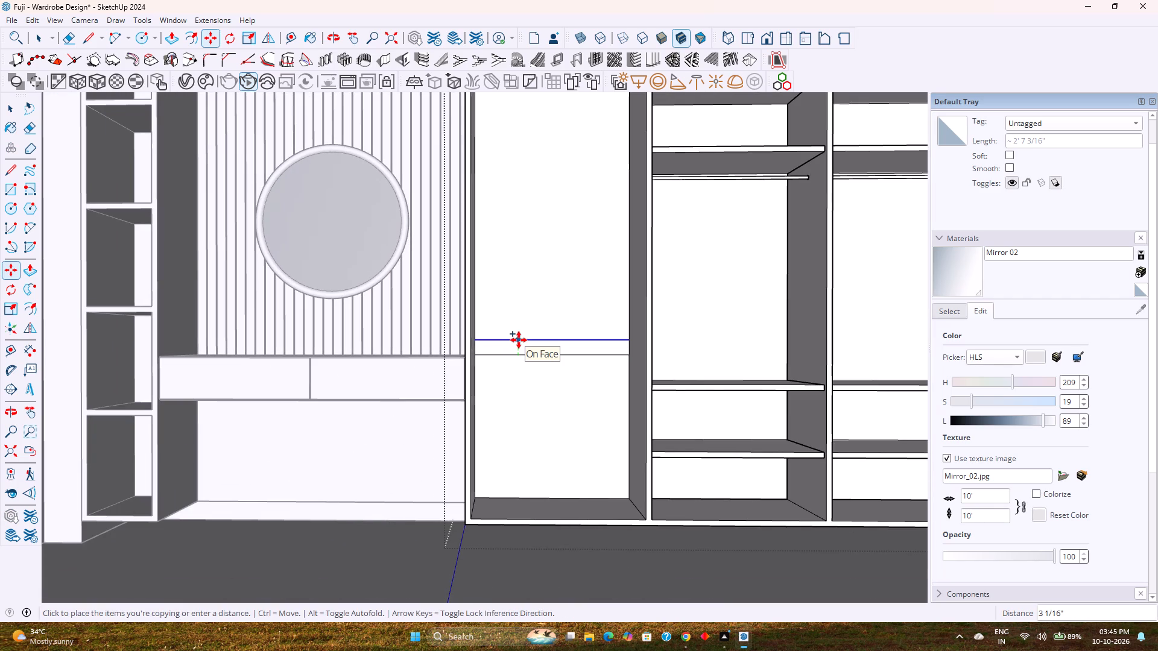
pyautogui.press('1')
pyautogui.press('Return')
# Push/Pull the 1" strip on the back panel forward 1' 8" to the wardrobe's front as a shelf.
pyautogui.press('p')
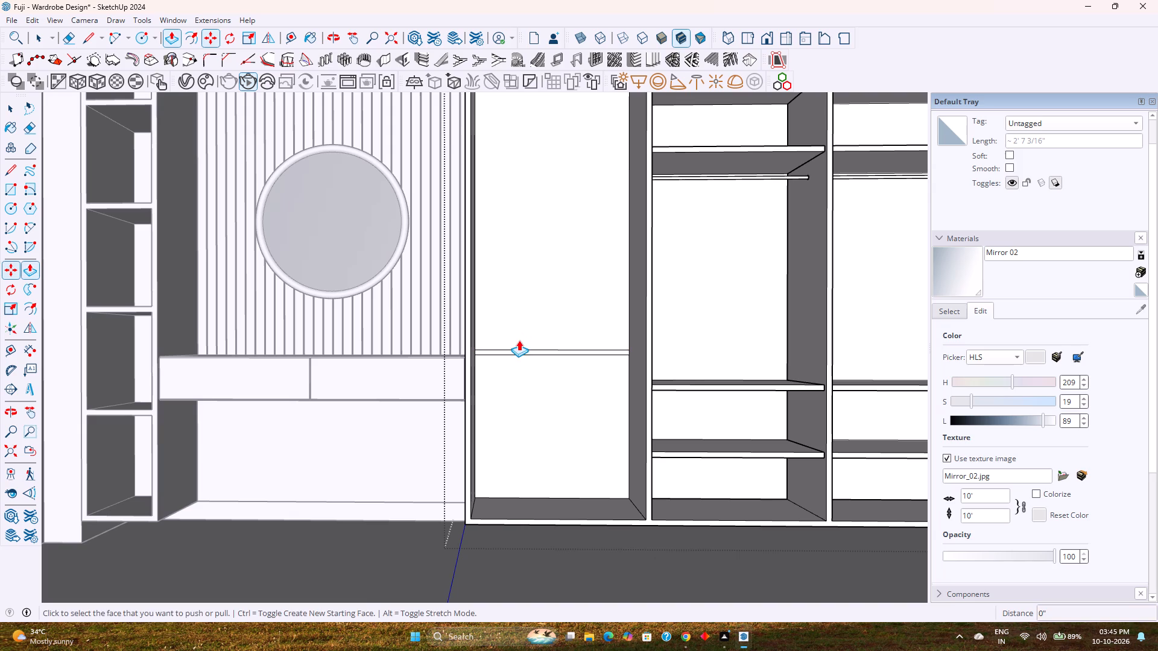
pyautogui.scroll(7, 619, 356)
pyautogui.click(619, 351)
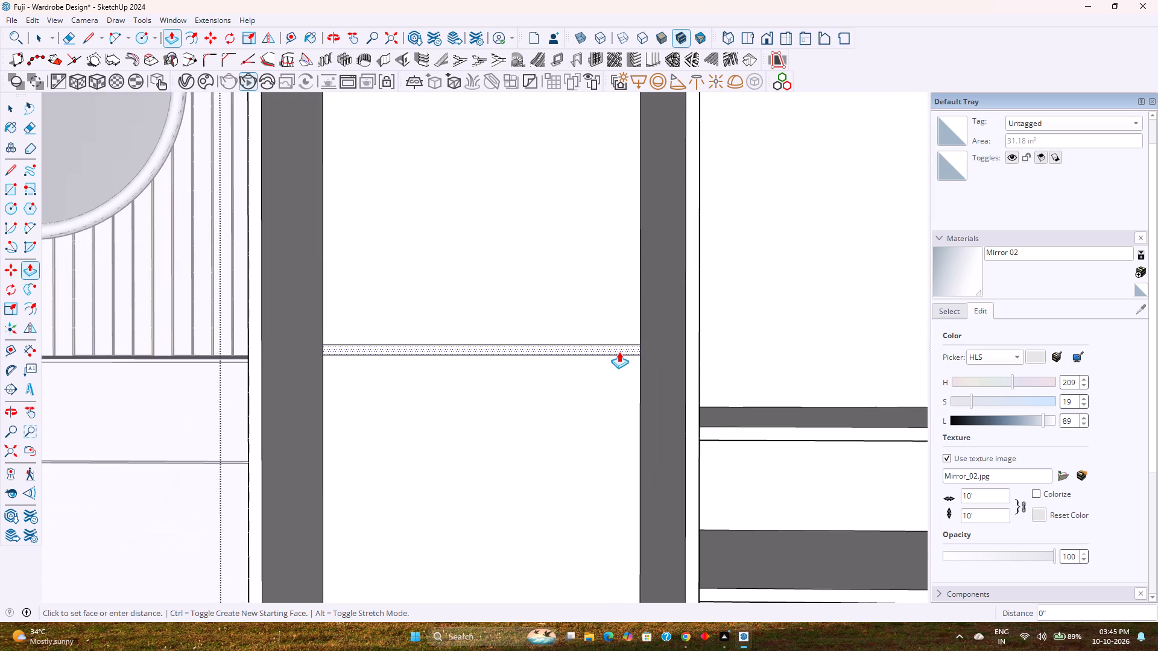
pyautogui.click(686, 333)
# Erase the two seam edges where the new shelf's front meets the side panel and the divider.
pyautogui.scroll(1, 689, 348)
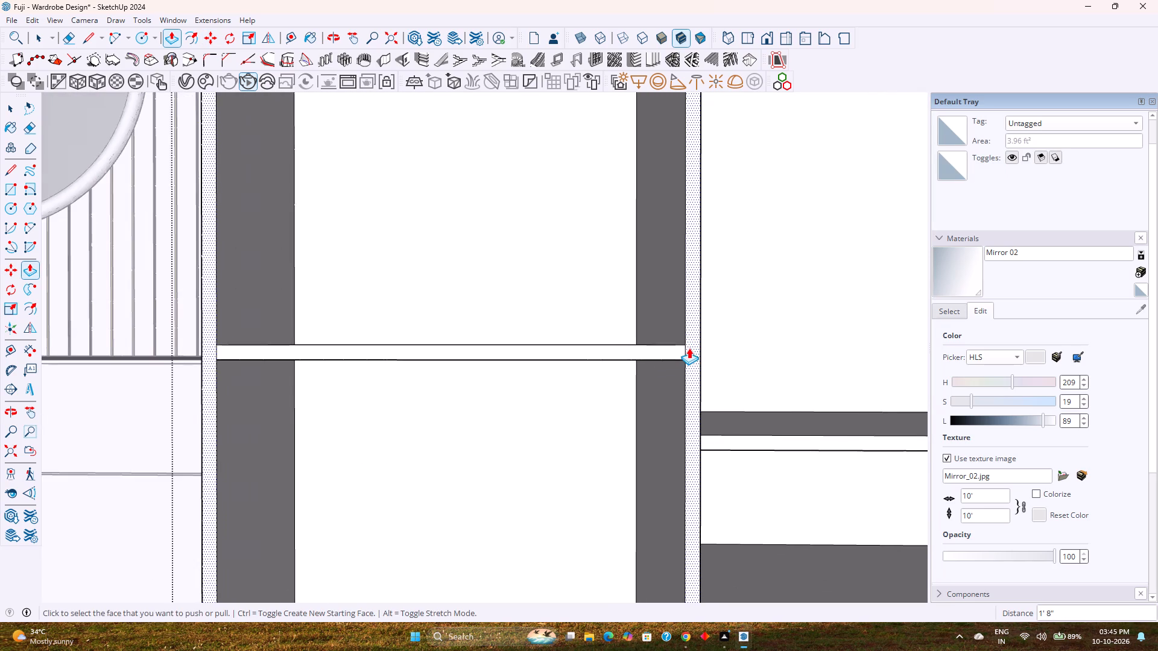
pyautogui.scroll(1, 689, 348)
pyautogui.press('e')
pyautogui.click(685, 353)
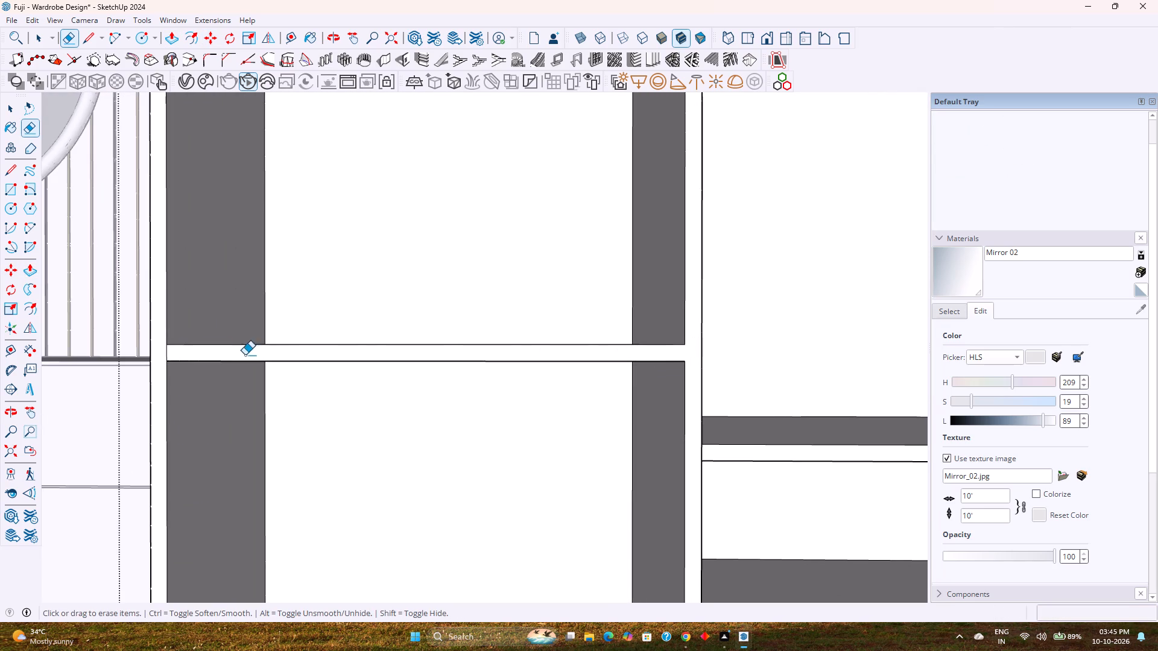
pyautogui.click(166, 349)
pyautogui.scroll(-5, 306, 356)
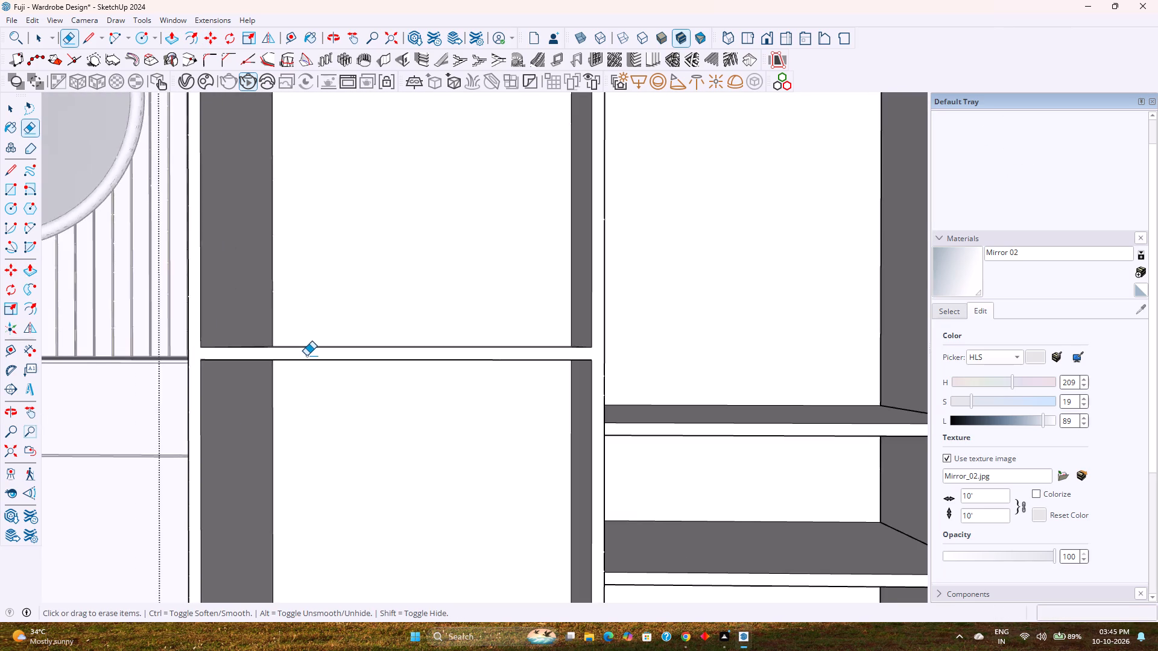
pyautogui.scroll(-2, 306, 356)
pyautogui.press('space')
# Copy the new shelf's upper back edge straight up to the top of the back panel in the same bay.
pyautogui.scroll(-2, 289, 374)
pyautogui.keyDown('shift'); pyautogui.moveTo(298, 401); pyautogui.dragTo(364, 469, button='middle'); pyautogui.keyUp('shift')
pyautogui.scroll(-2, 385, 422)
pyautogui.keyDown('shift'); pyautogui.moveTo(388, 415); pyautogui.dragTo(403, 467, button='middle'); pyautogui.keyUp('shift')
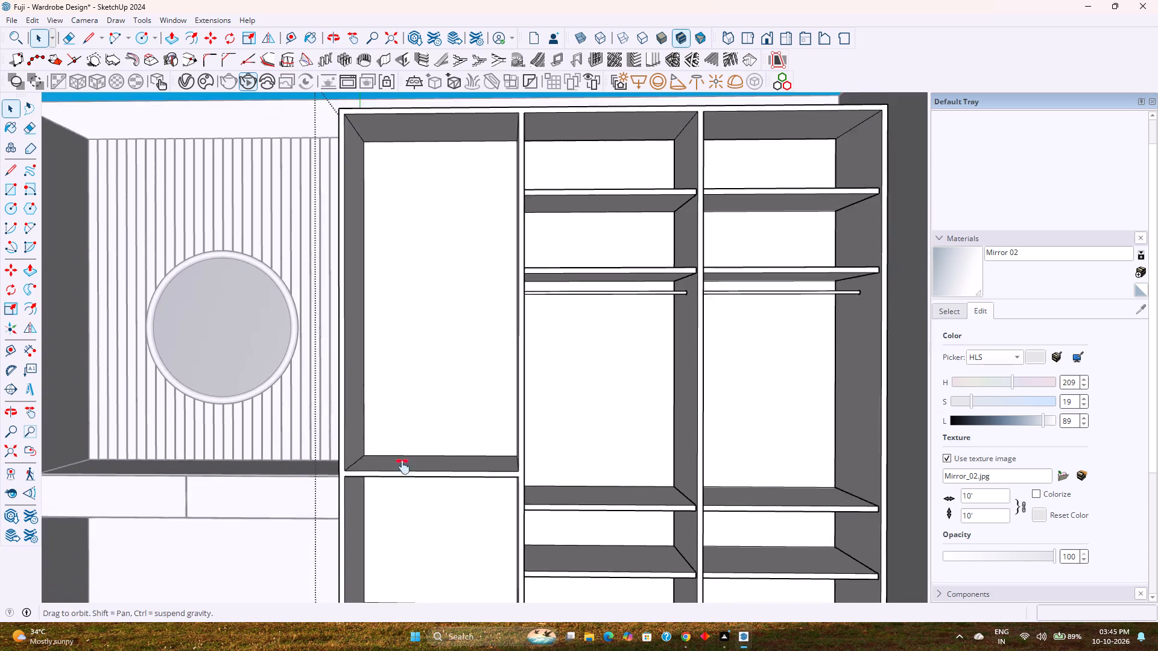
pyautogui.keyDown('shift'); pyautogui.moveTo(403, 467); pyautogui.dragTo(403, 467, button='middle'); pyautogui.keyUp('shift')
pyautogui.scroll(-4, 419, 432)
pyautogui.keyDown('shift'); pyautogui.moveTo(424, 433); pyautogui.dragTo(448, 406, button='middle'); pyautogui.keyUp('shift')
pyautogui.moveTo(448, 406); pyautogui.dragTo(454, 411, button='middle')
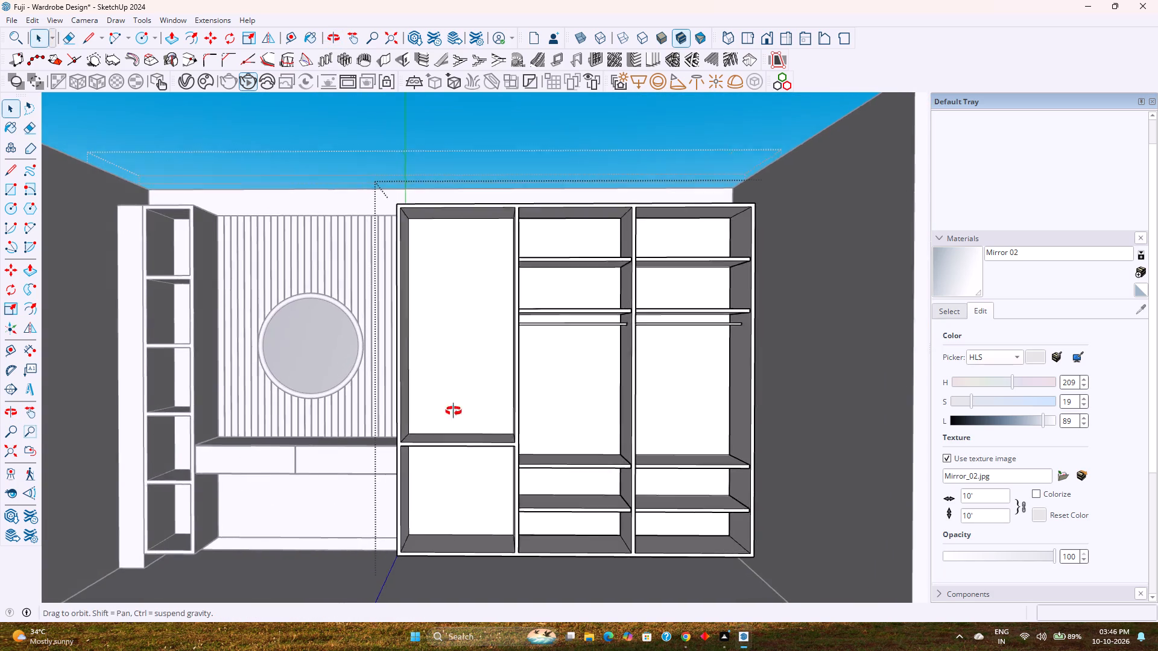
pyautogui.moveTo(454, 411); pyautogui.dragTo(469, 462, button='middle')
pyautogui.click(454, 433)
pyautogui.click(454, 433)
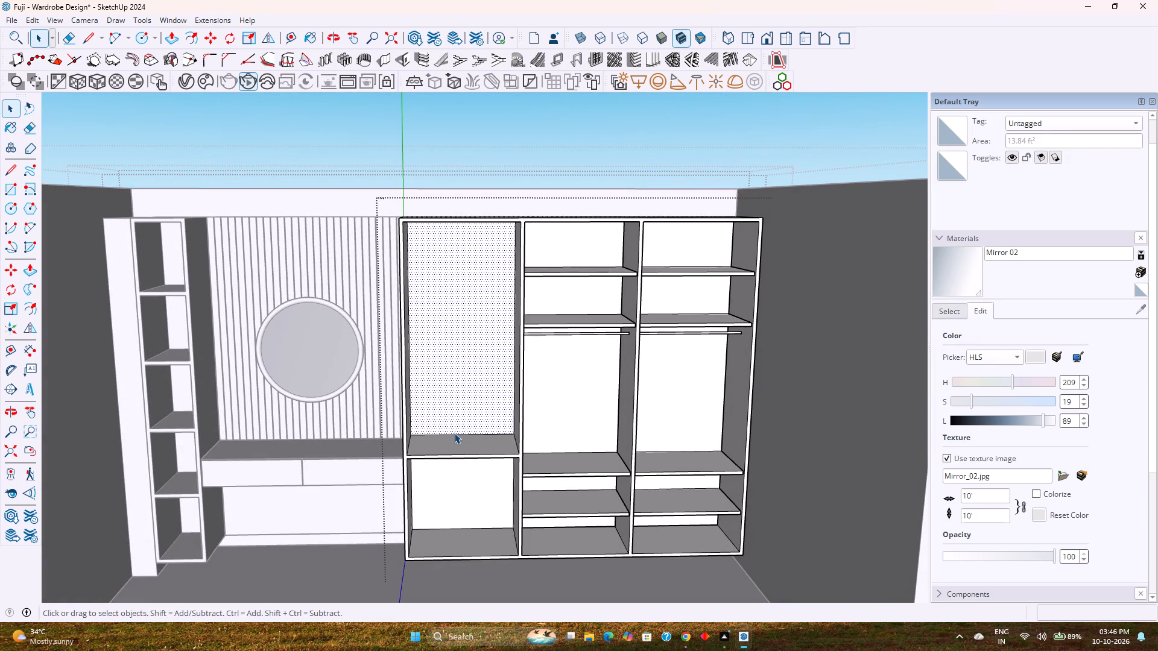
pyautogui.click(455, 433)
pyautogui.click(458, 435)
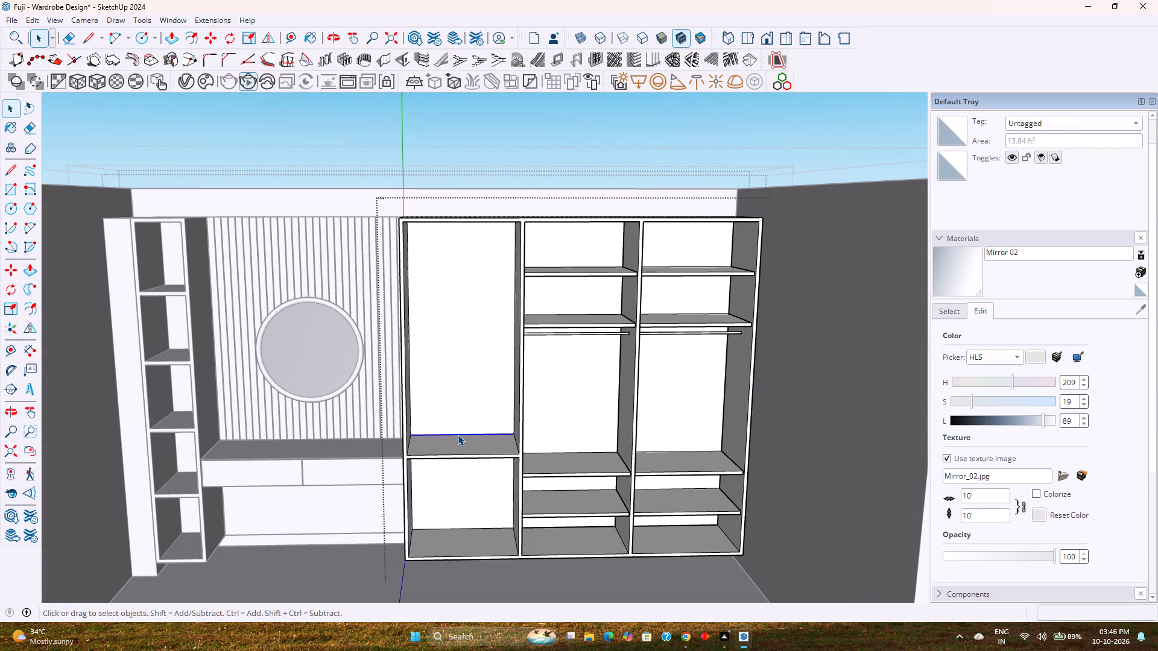
pyautogui.press('m')
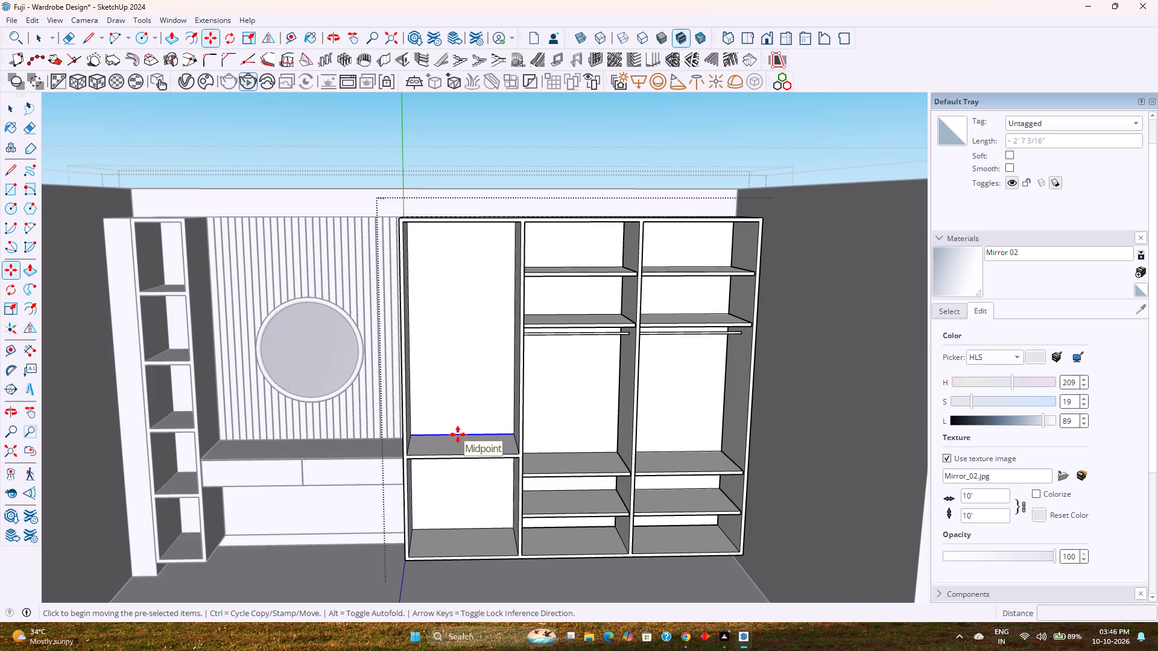
pyautogui.press('Up')
pyautogui.click(458, 435)
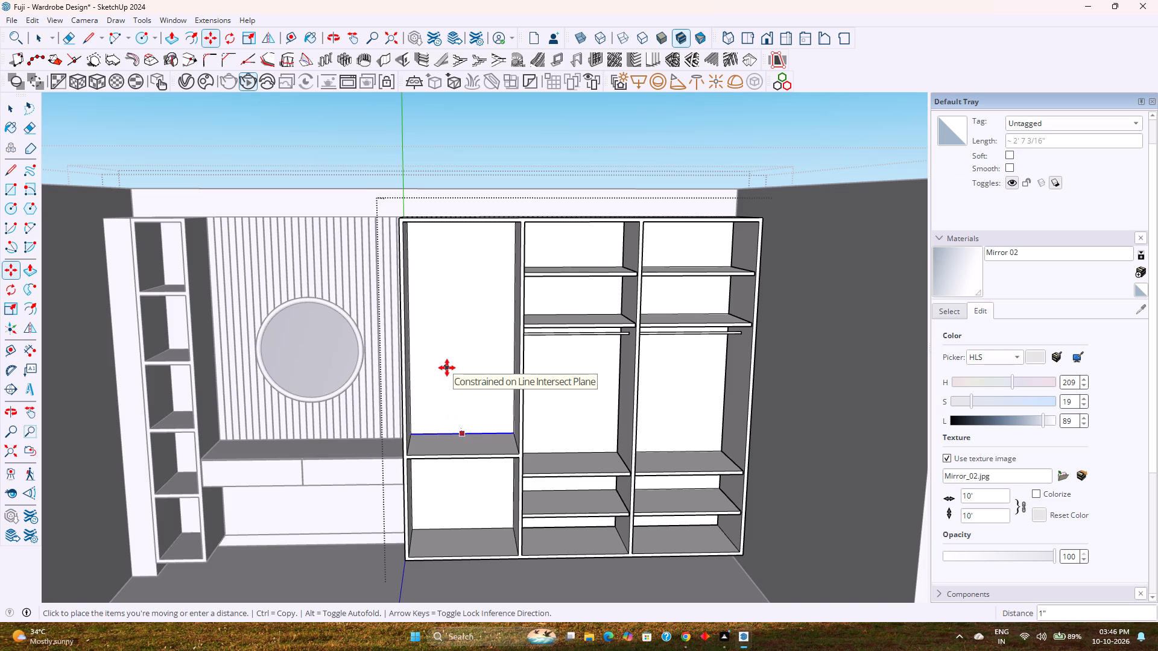
pyautogui.press('Left')
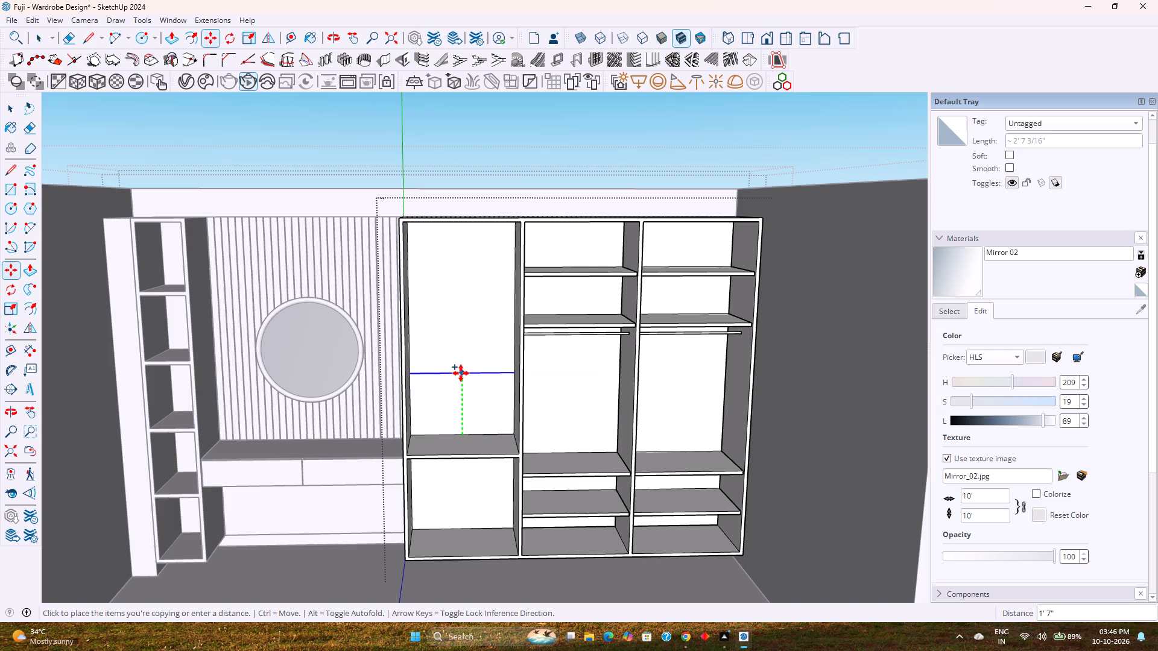
pyautogui.scroll(-4, 461, 373)
pyautogui.keyDown('shift'); pyautogui.moveTo(464, 375); pyautogui.dragTo(492, 467, button='middle'); pyautogui.keyUp('shift')
pyautogui.moveTo(492, 471); pyautogui.dragTo(471, 393, button='middle')
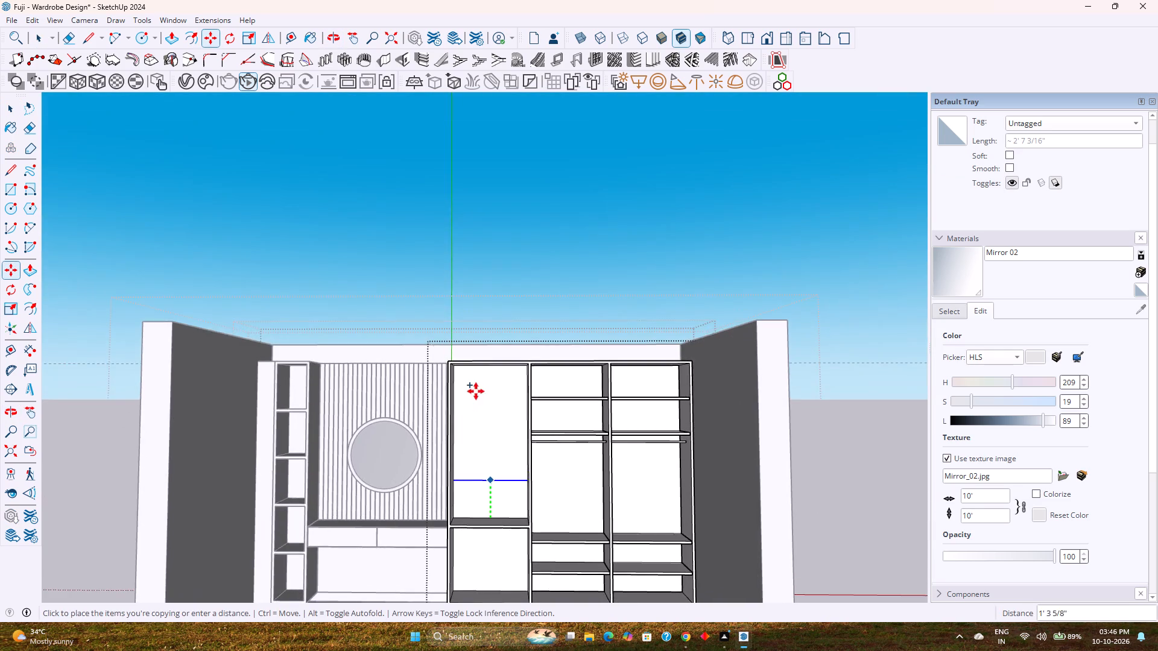
pyautogui.scroll(11, 482, 389)
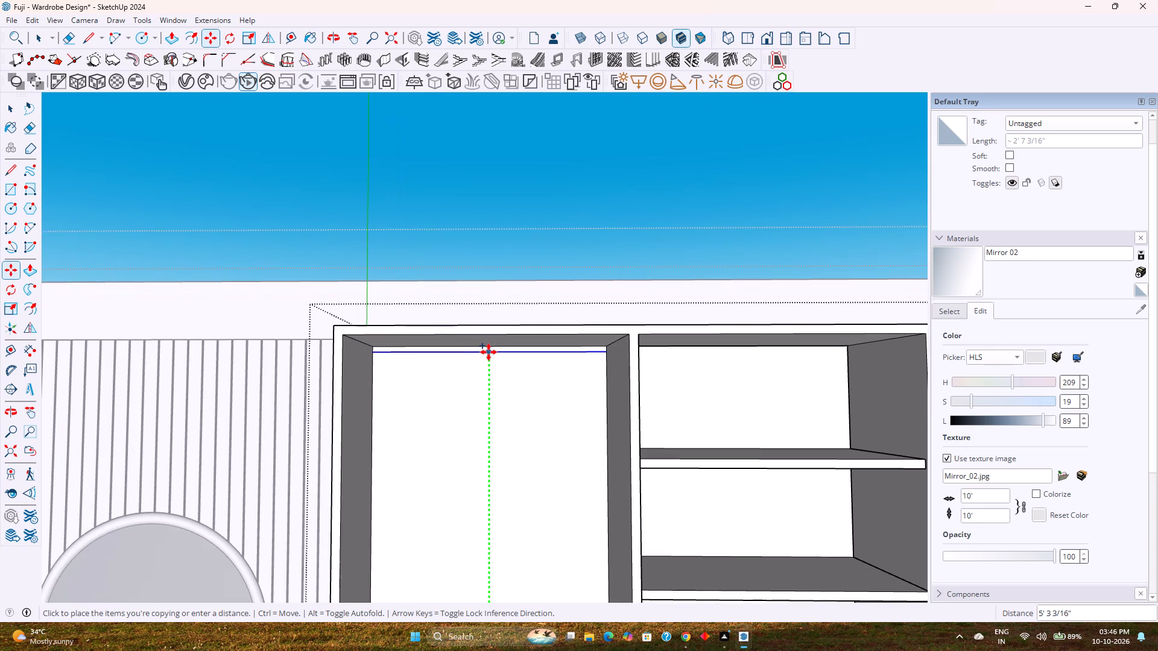
pyautogui.click(492, 347)
# Divide the copied edge's distance by 4 to lay out evenly spaced shelf lines above the new shelf.
pyautogui.scroll(-9, 511, 409)
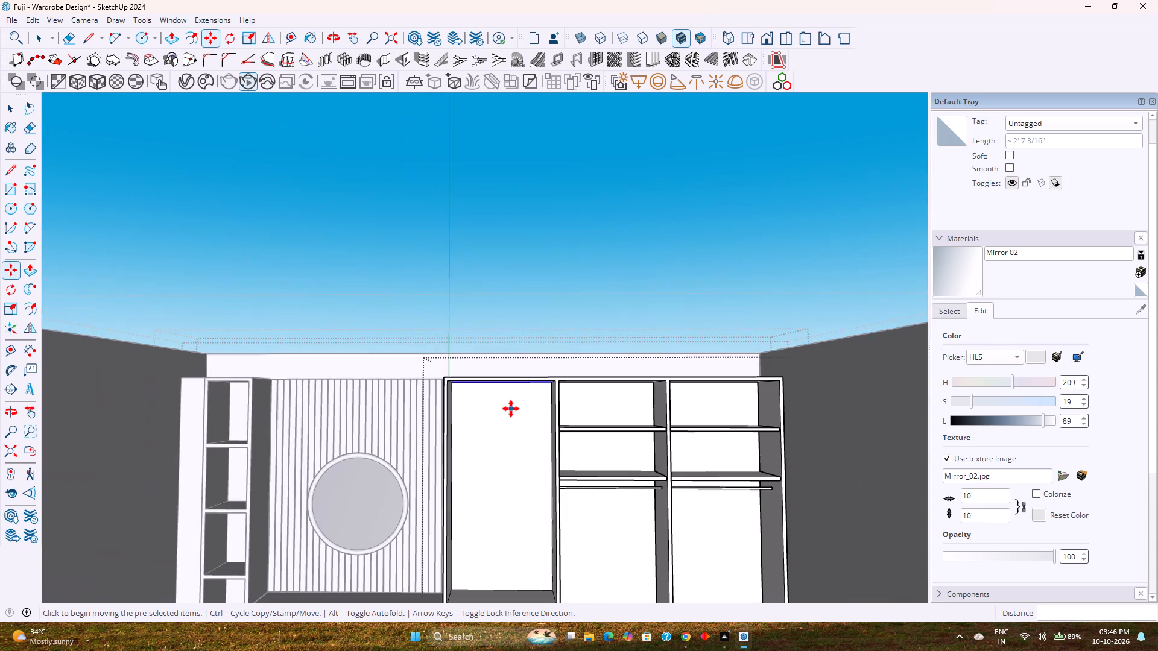
pyautogui.scroll(-1, 511, 411)
pyautogui.moveTo(511, 411); pyautogui.dragTo(513, 421, button='middle')
pyautogui.write('/4')
pyautogui.press('Return')
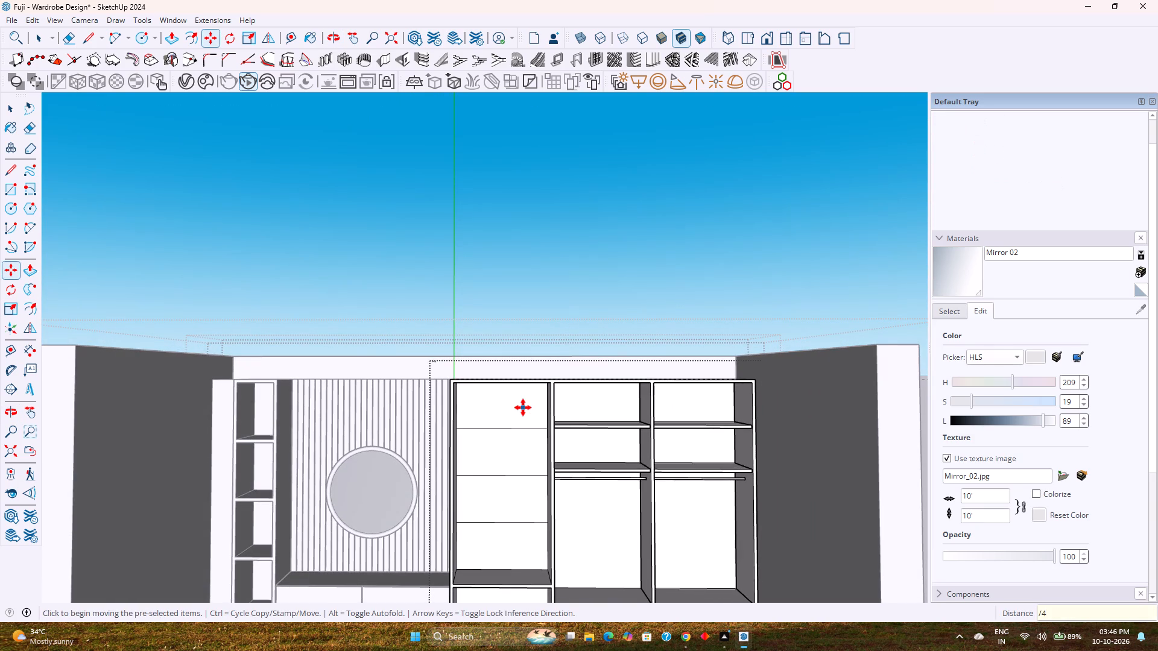
# Change the division of the copied edge's distance to 5, giving closer, evenly spaced shelf lines in the bay beside the dresser.
pyautogui.scroll(-3, 526, 415)
pyautogui.scroll(-1, 543, 469)
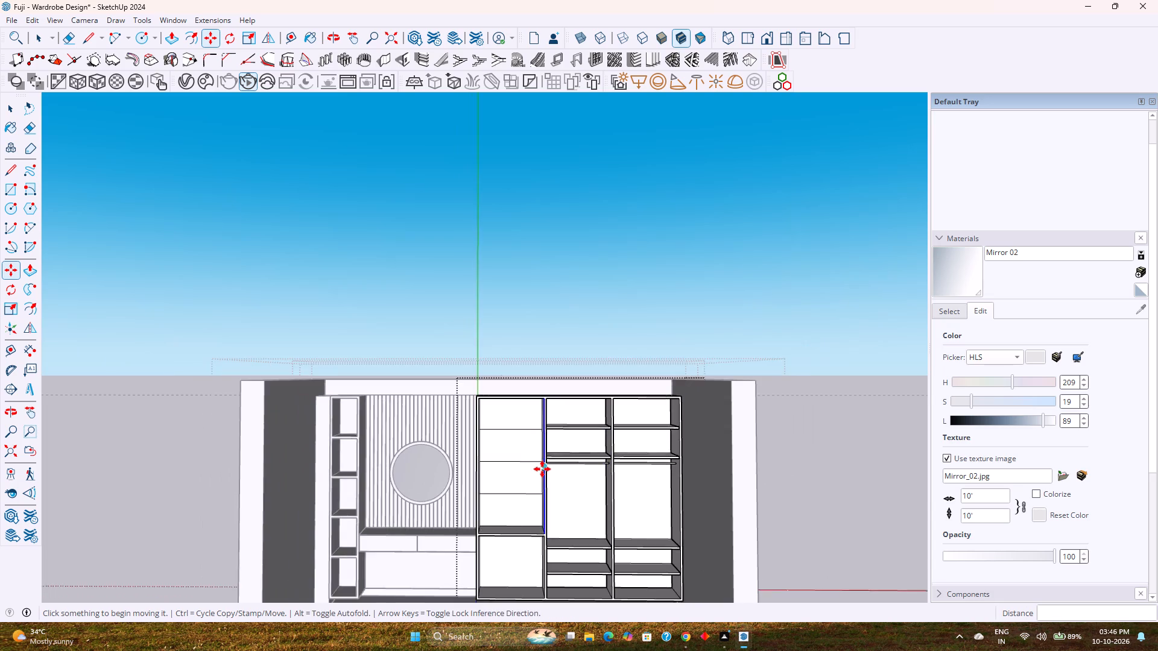
pyautogui.moveTo(542, 469); pyautogui.dragTo(546, 446, button='middle')
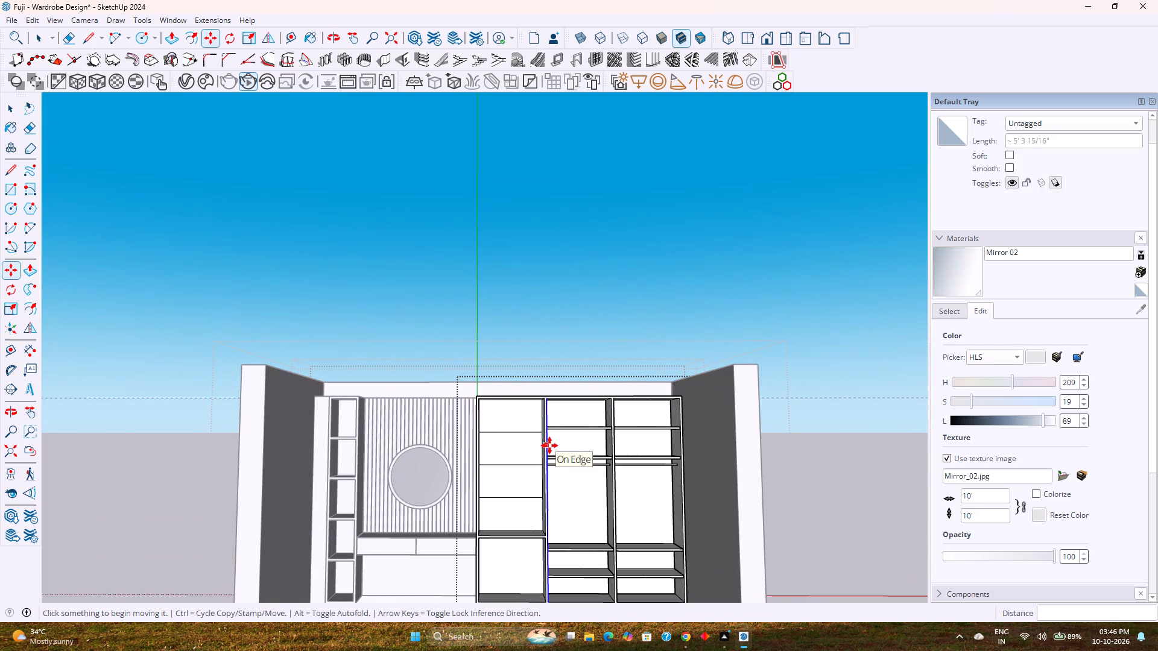
pyautogui.write('/5')
pyautogui.press('Return')
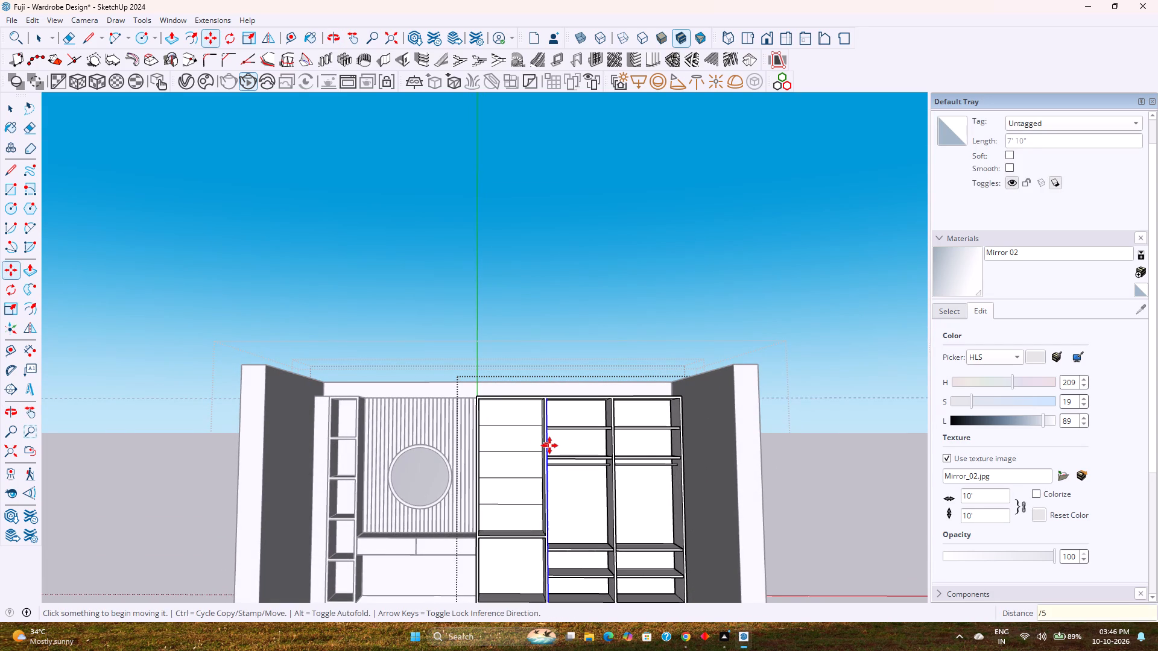
pyautogui.press('space')
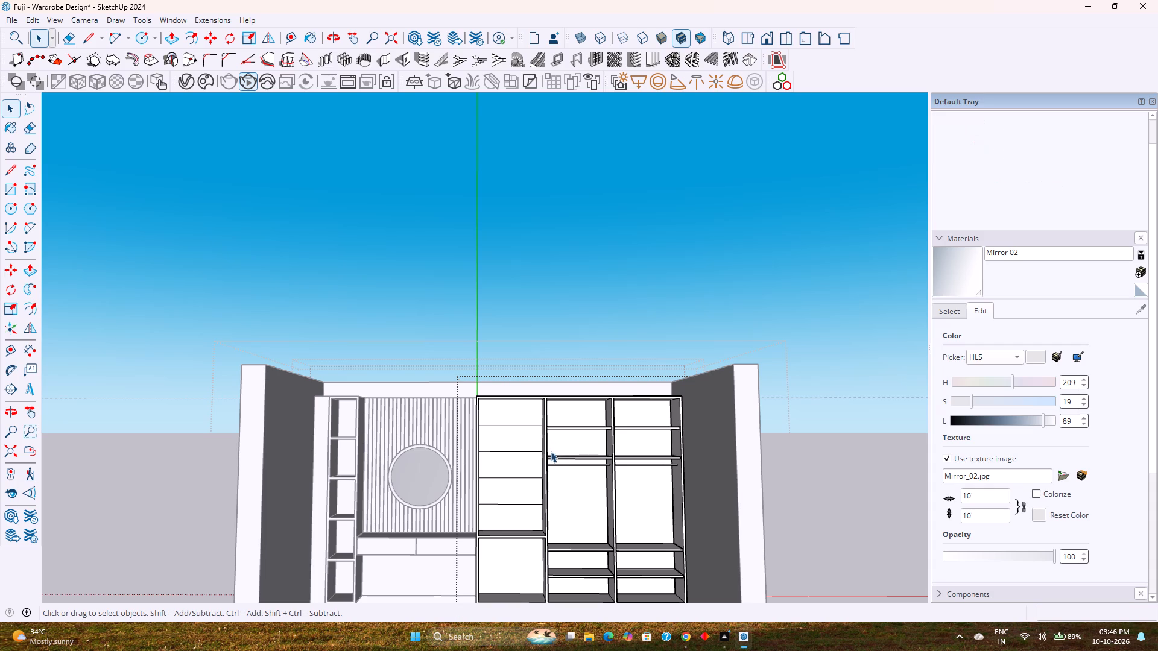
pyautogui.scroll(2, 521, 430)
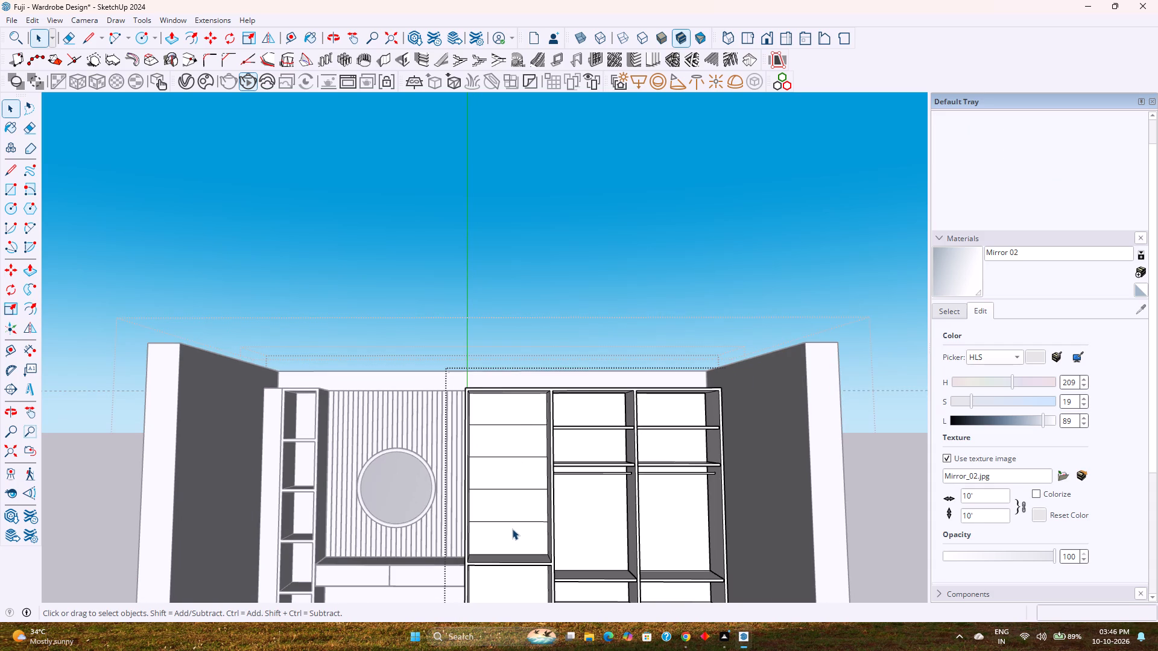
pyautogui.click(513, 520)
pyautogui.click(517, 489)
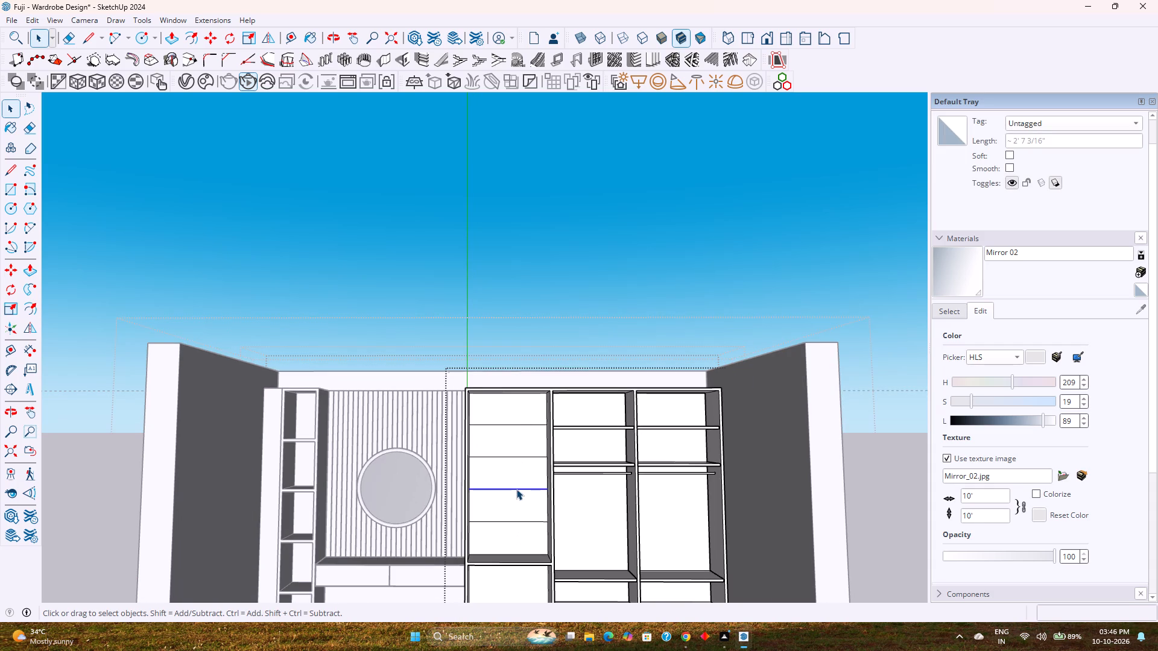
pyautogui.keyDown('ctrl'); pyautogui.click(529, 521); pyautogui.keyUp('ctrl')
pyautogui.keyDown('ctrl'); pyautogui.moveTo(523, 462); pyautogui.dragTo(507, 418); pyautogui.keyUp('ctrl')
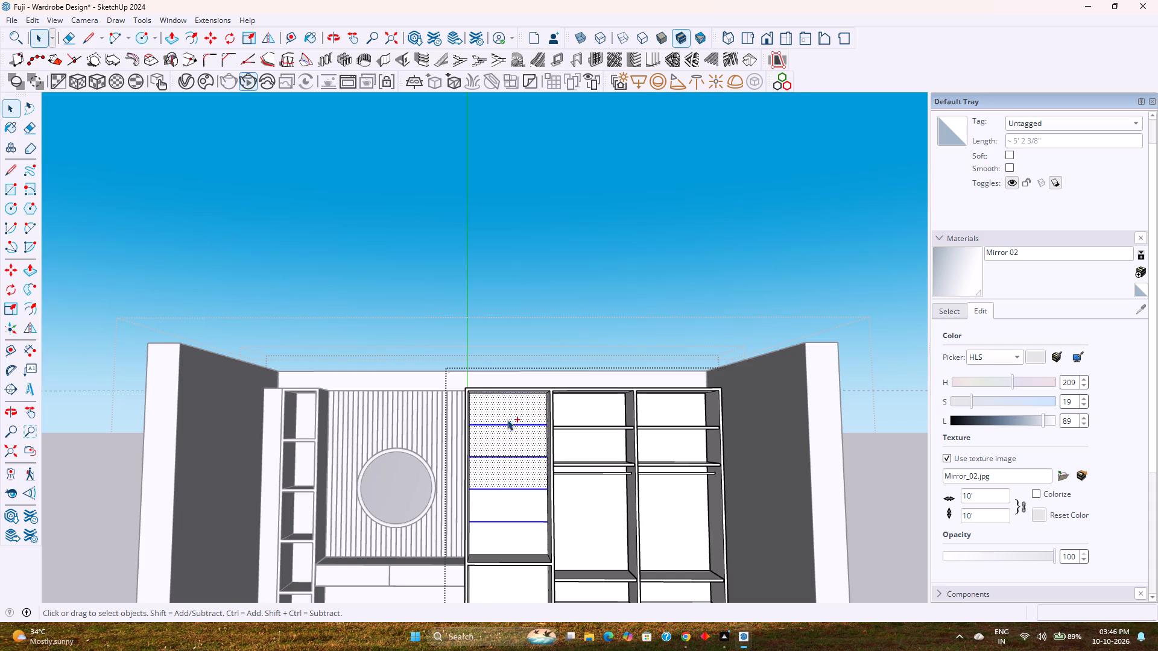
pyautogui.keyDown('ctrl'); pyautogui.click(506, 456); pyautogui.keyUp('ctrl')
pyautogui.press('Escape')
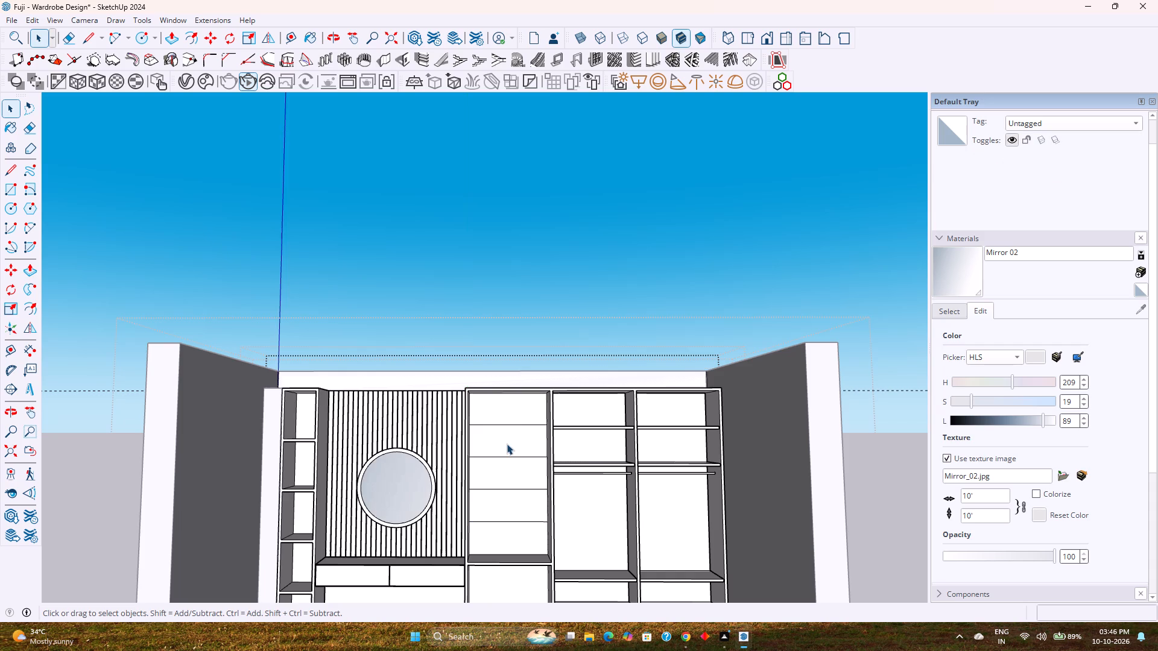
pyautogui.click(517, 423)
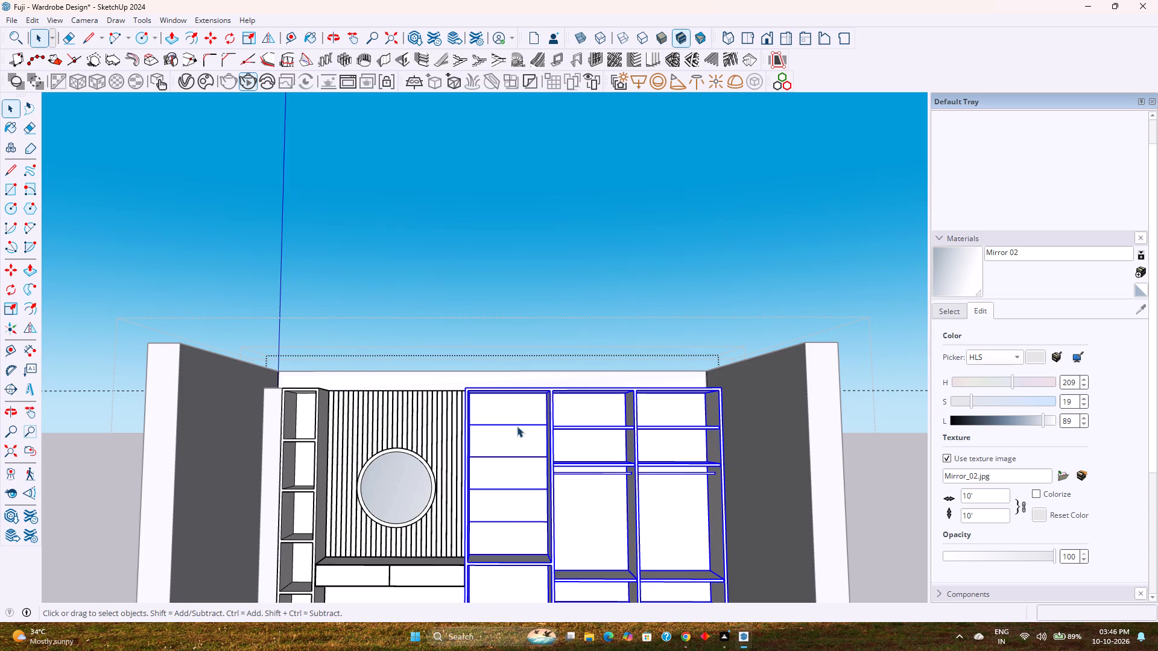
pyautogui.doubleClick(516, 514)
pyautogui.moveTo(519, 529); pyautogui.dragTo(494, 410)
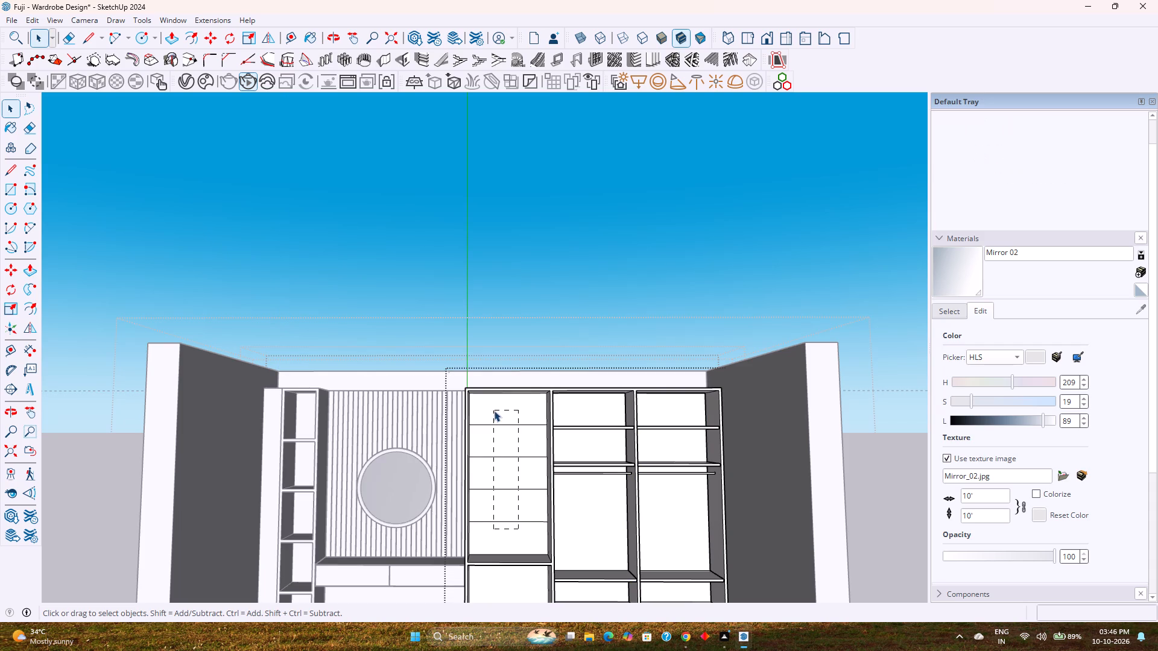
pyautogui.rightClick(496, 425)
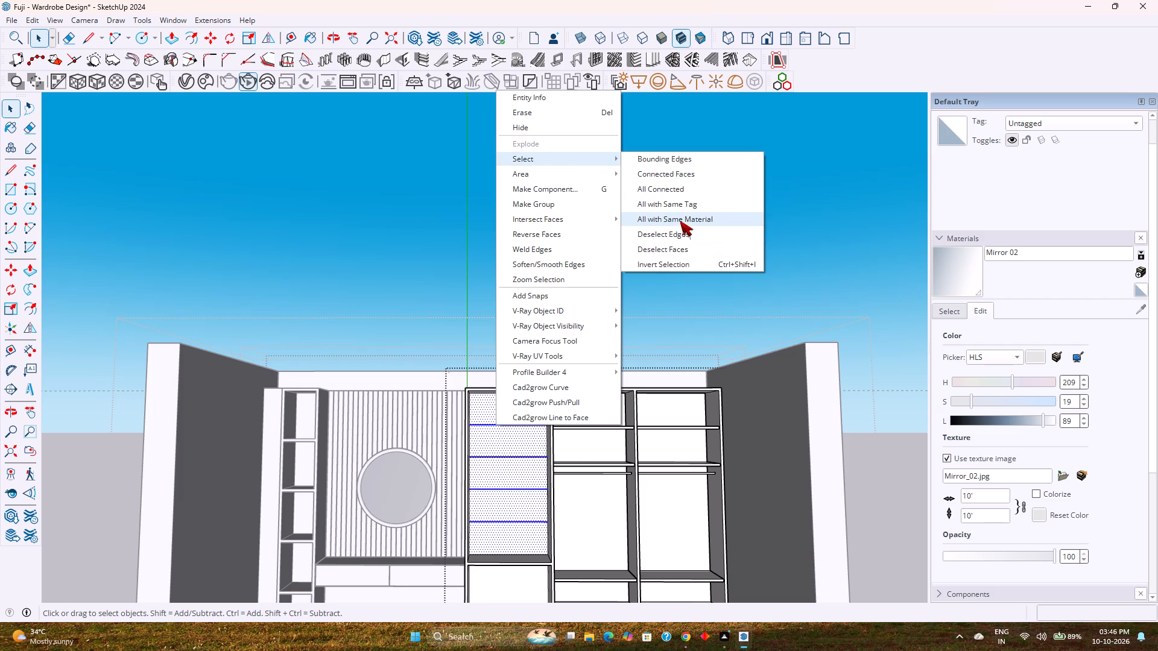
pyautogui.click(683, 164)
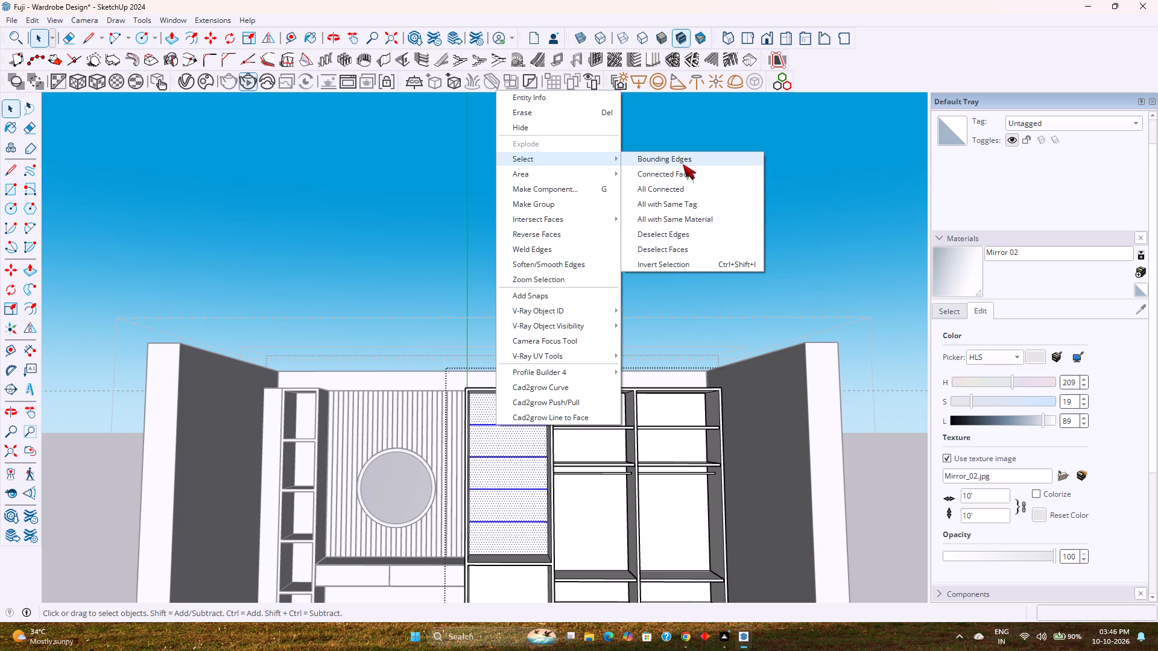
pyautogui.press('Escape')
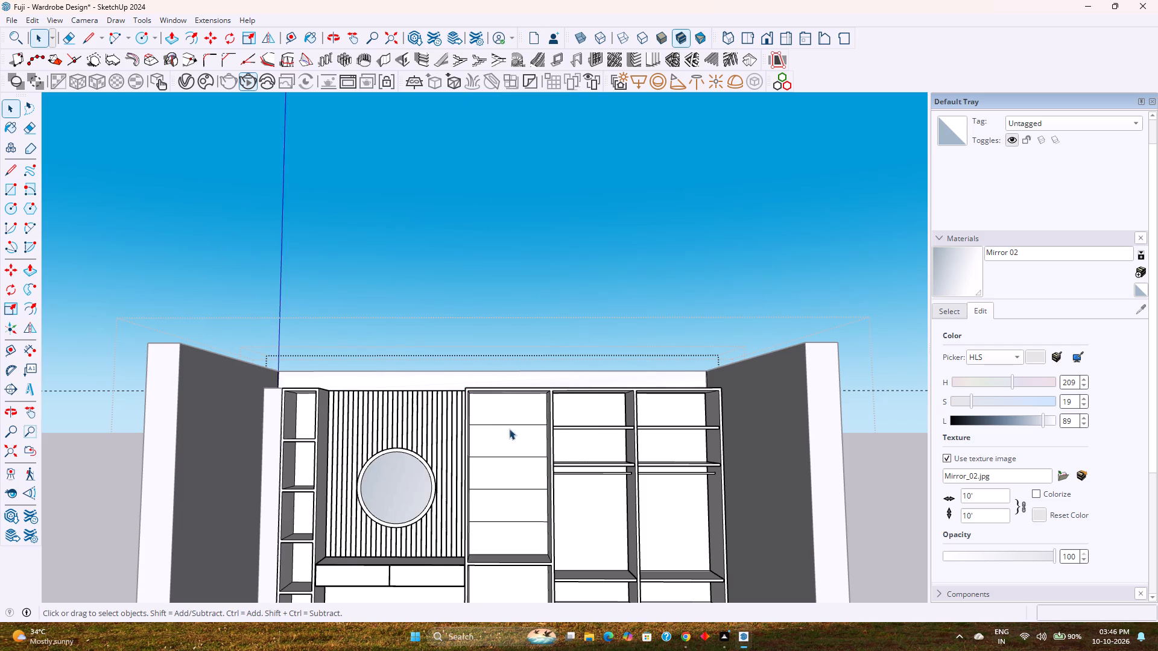
# Move the four evenly spaced shelf lines on the back panel of the dresser-side bay up 0.5".
pyautogui.click(513, 423)
pyautogui.doubleClick(512, 419)
pyautogui.click(514, 423)
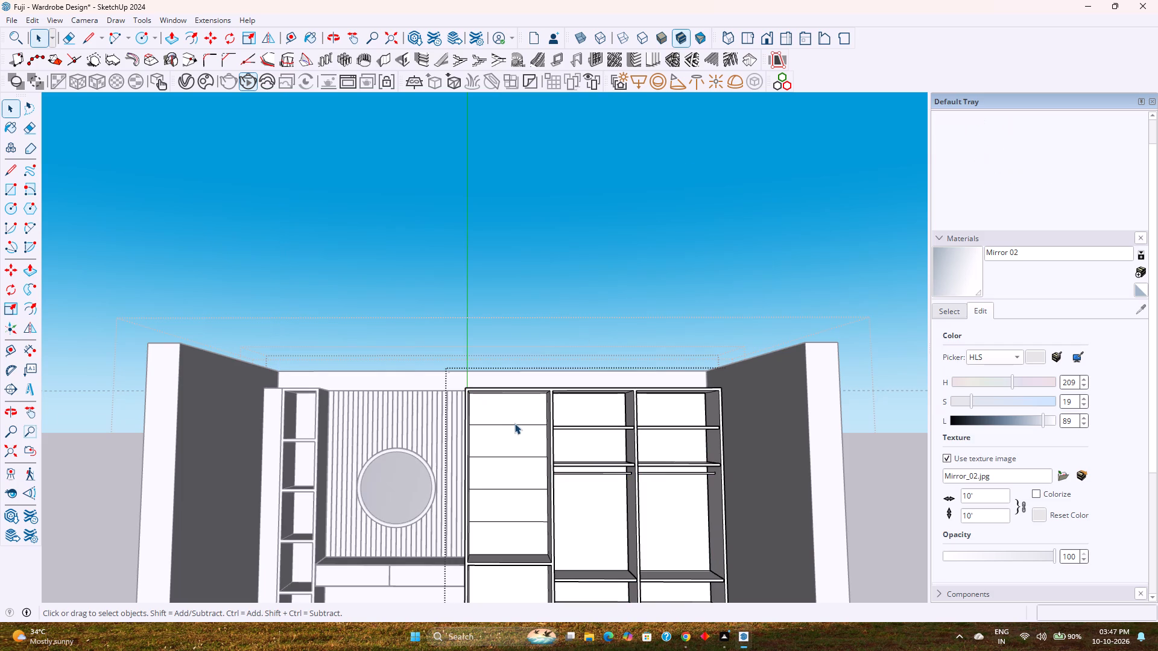
pyautogui.keyDown('ctrl'); pyautogui.click(511, 456); pyautogui.keyUp('ctrl')
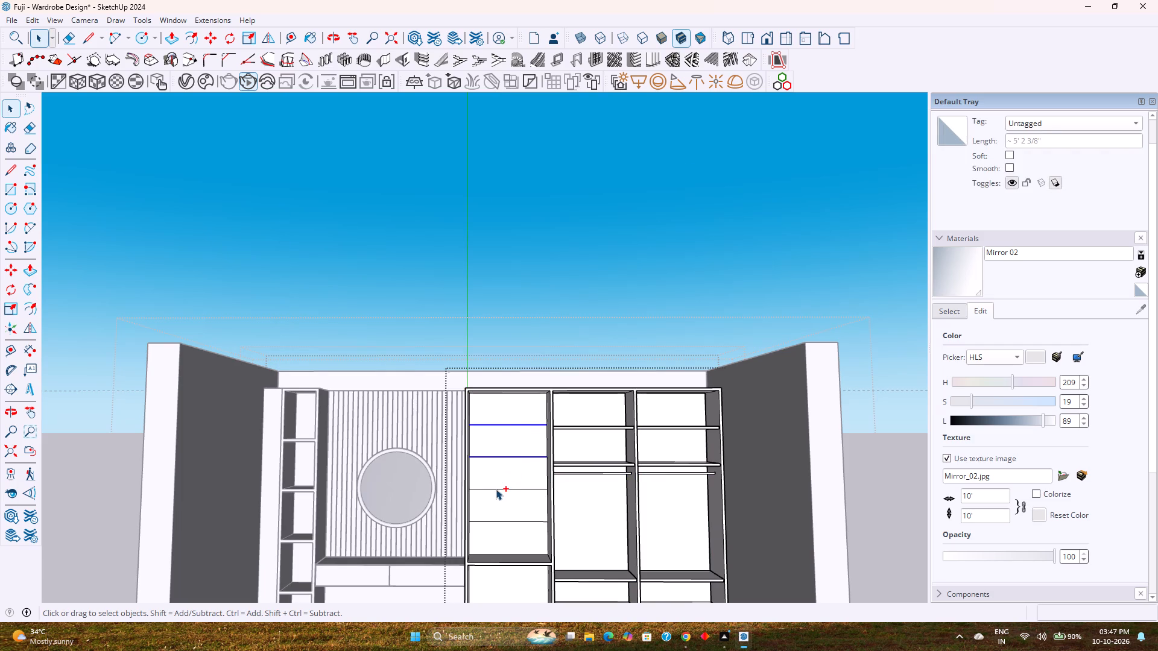
pyautogui.keyDown('ctrl'); pyautogui.click(496, 489); pyautogui.keyUp('ctrl')
pyautogui.keyDown('ctrl'); pyautogui.click(496, 521); pyautogui.keyUp('ctrl')
pyautogui.press('m')
pyautogui.click(508, 524)
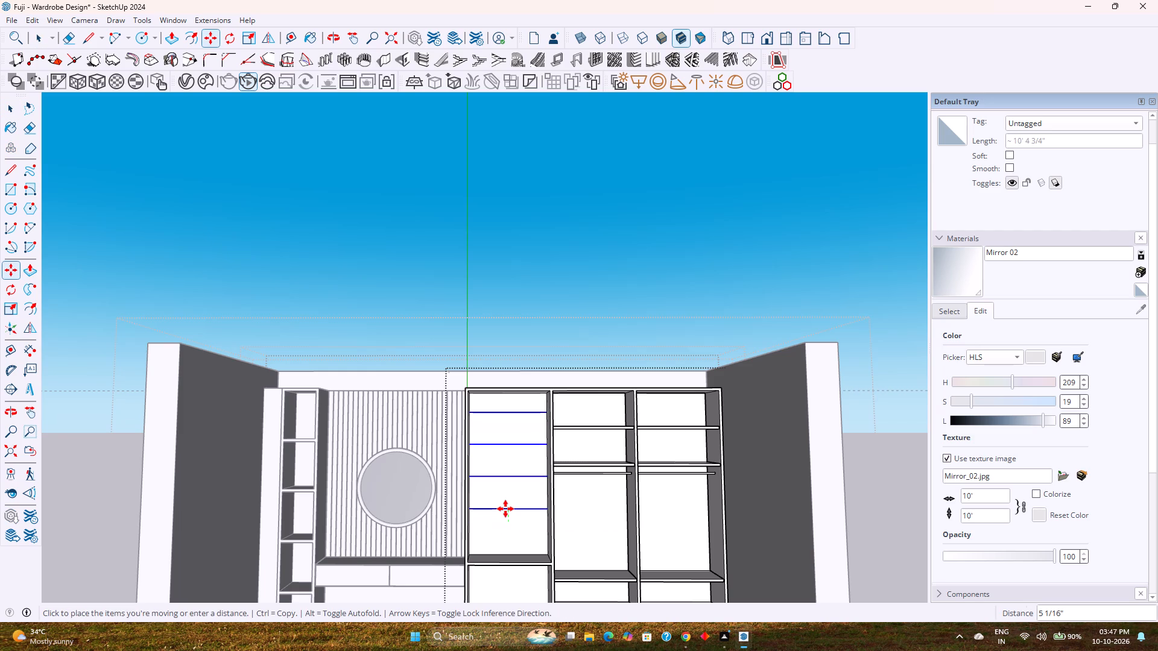
pyautogui.press('0')
pyautogui.write('.5')
pyautogui.press('Return')
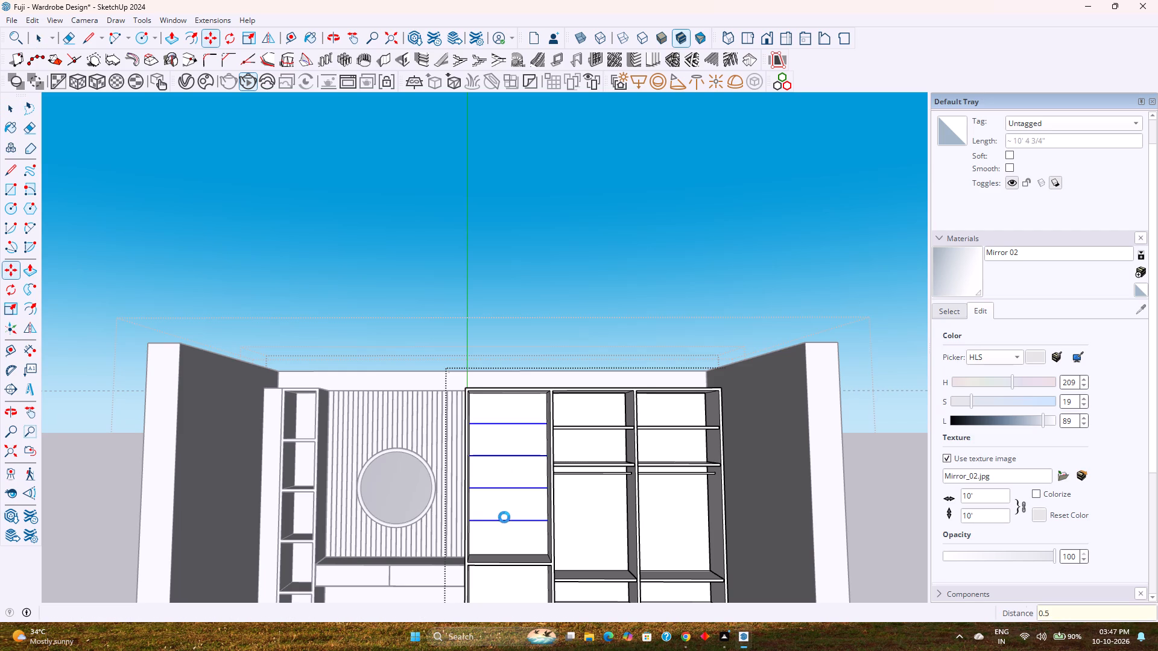
# Copy the four shelf lines down 1" to outline the shelf thicknesses on the back panel.
pyautogui.click(509, 522)
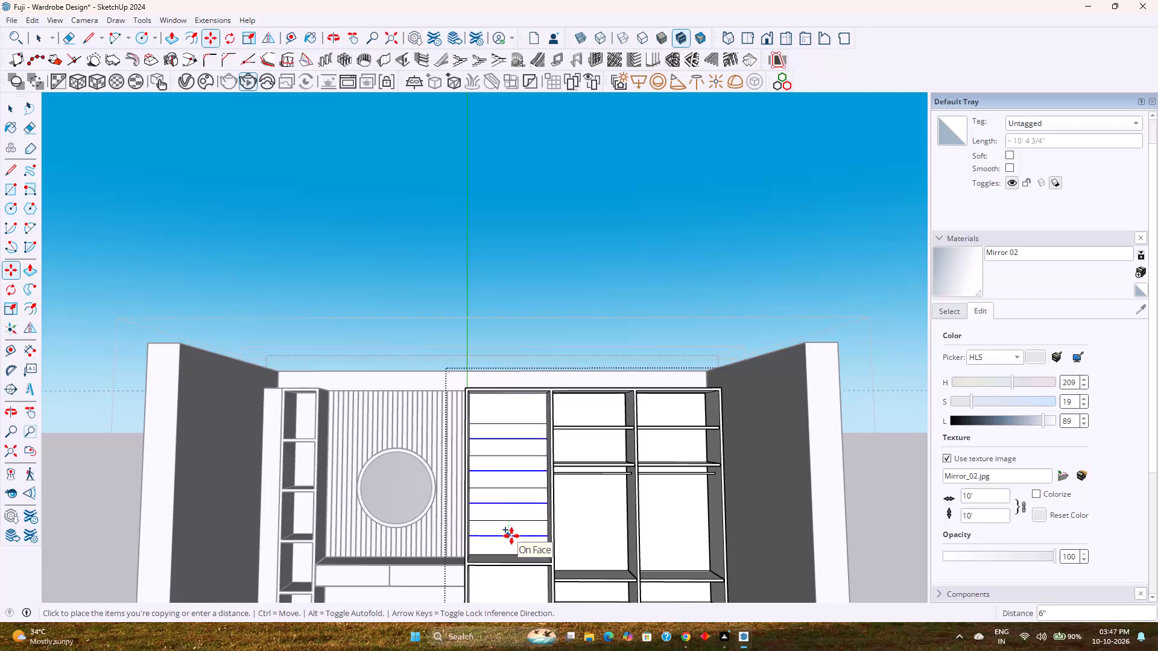
pyautogui.press('1')
pyautogui.press('Return')
# Push/Pull the four 1" strips forward 1' 7" as shelves, flush with the shelf fronts in the neighbouring bay.
pyautogui.scroll(2, 512, 480)
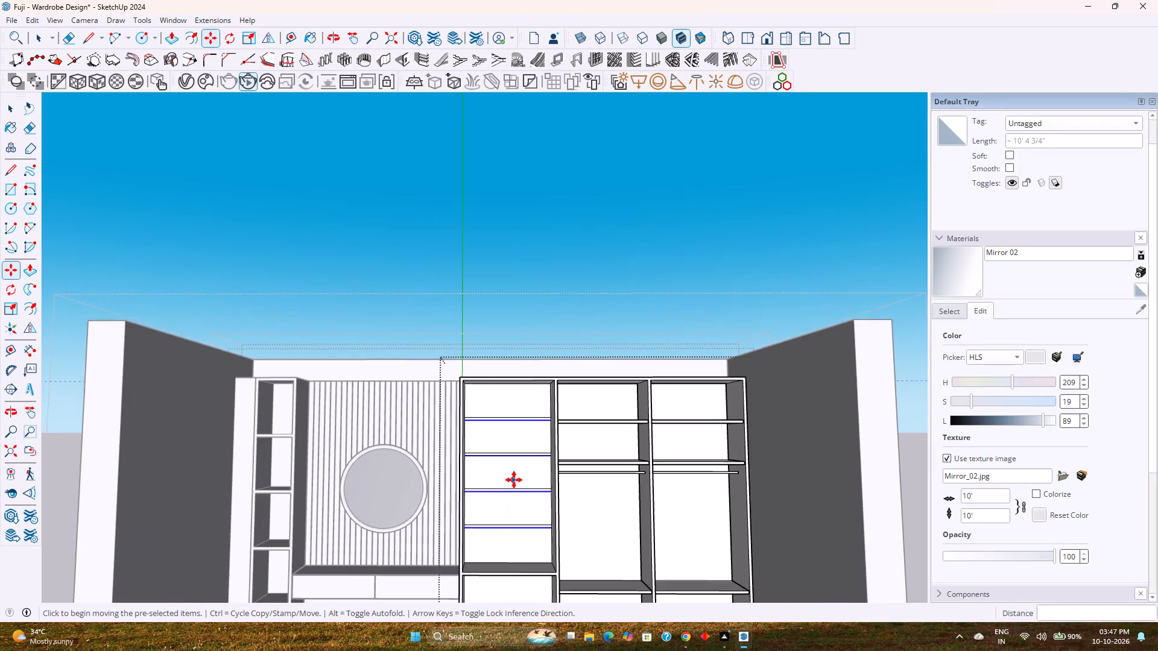
pyautogui.scroll(10, 514, 480)
pyautogui.press('p')
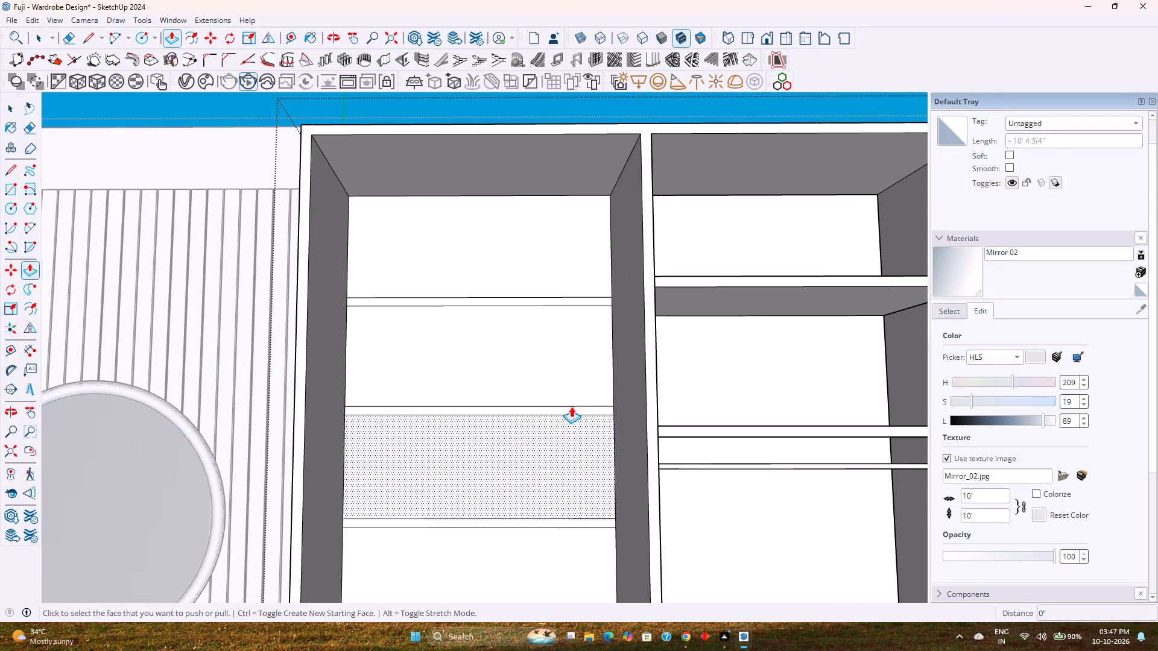
pyautogui.click(596, 300)
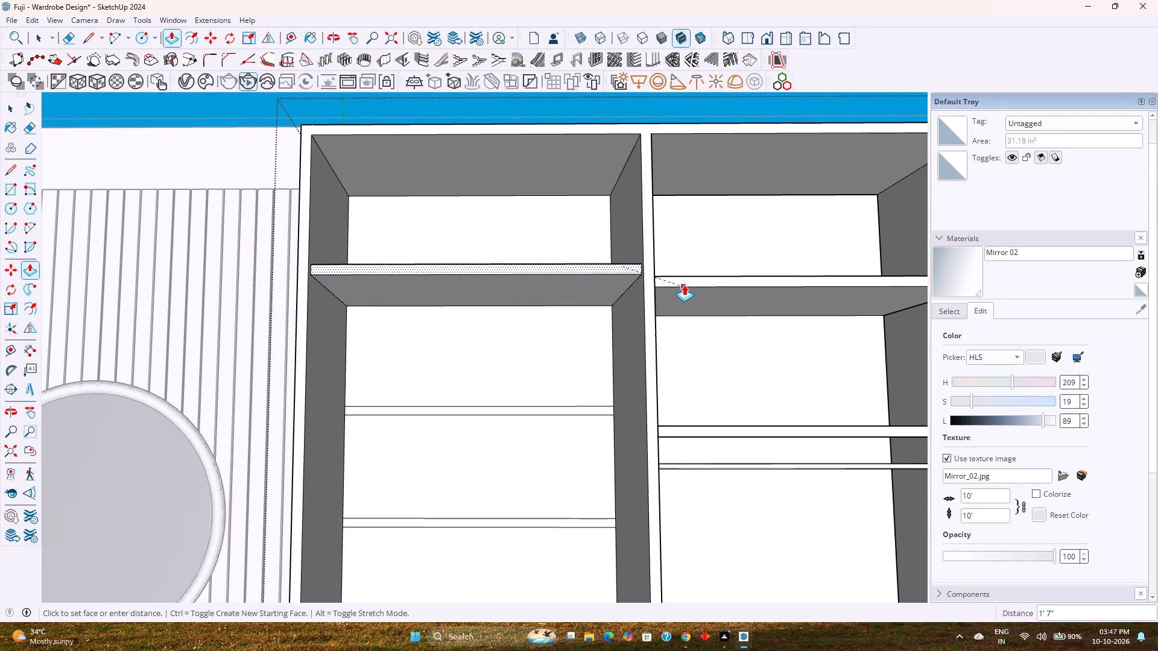
pyautogui.click(684, 285)
pyautogui.doubleClick(587, 408)
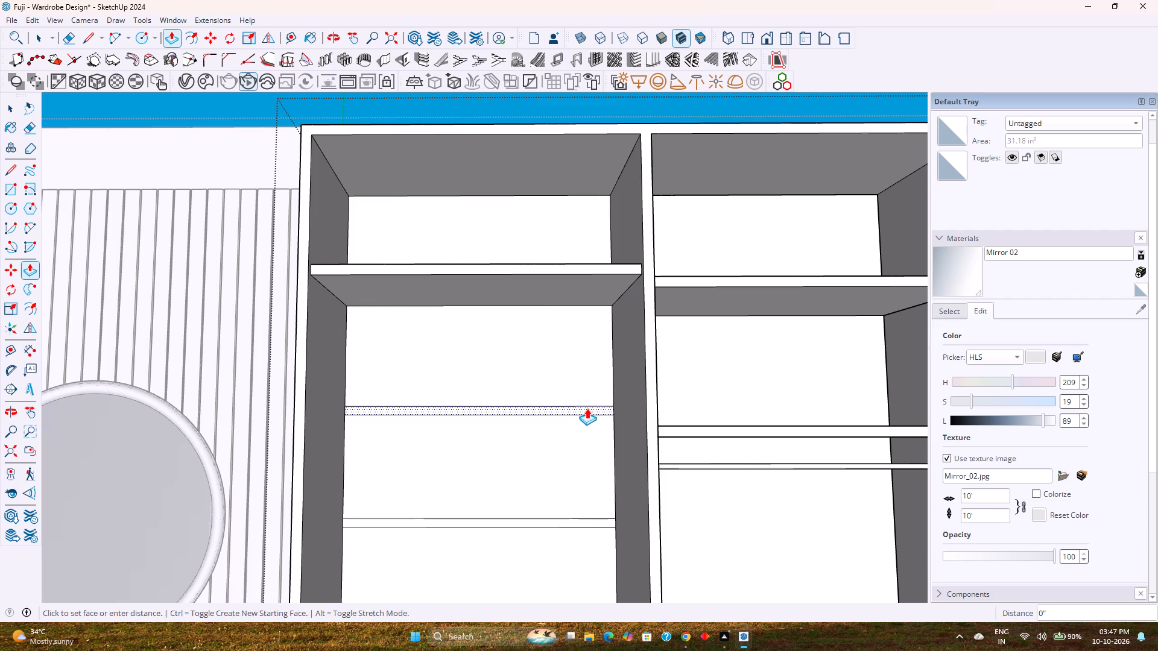
pyautogui.doubleClick(589, 524)
pyautogui.scroll(-1, 592, 500)
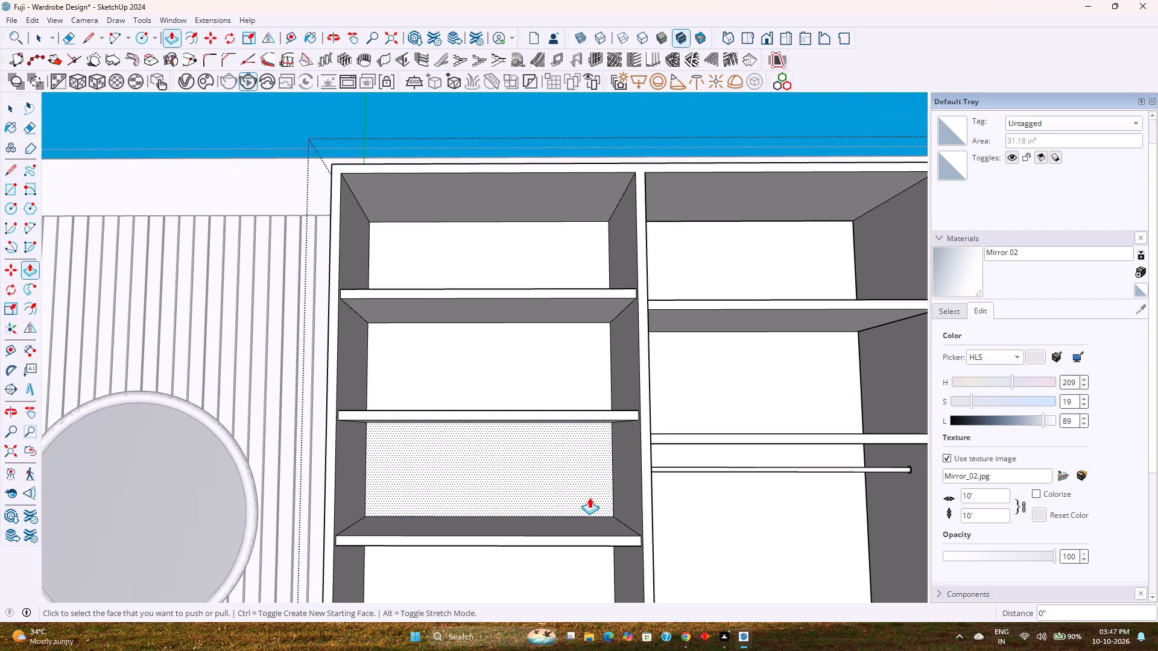
pyautogui.keyDown('shift'); pyautogui.moveTo(592, 521); pyautogui.dragTo(556, 394, button='middle'); pyautogui.keyUp('shift')
pyautogui.scroll(-4, 556, 379)
pyautogui.doubleClick(548, 462)
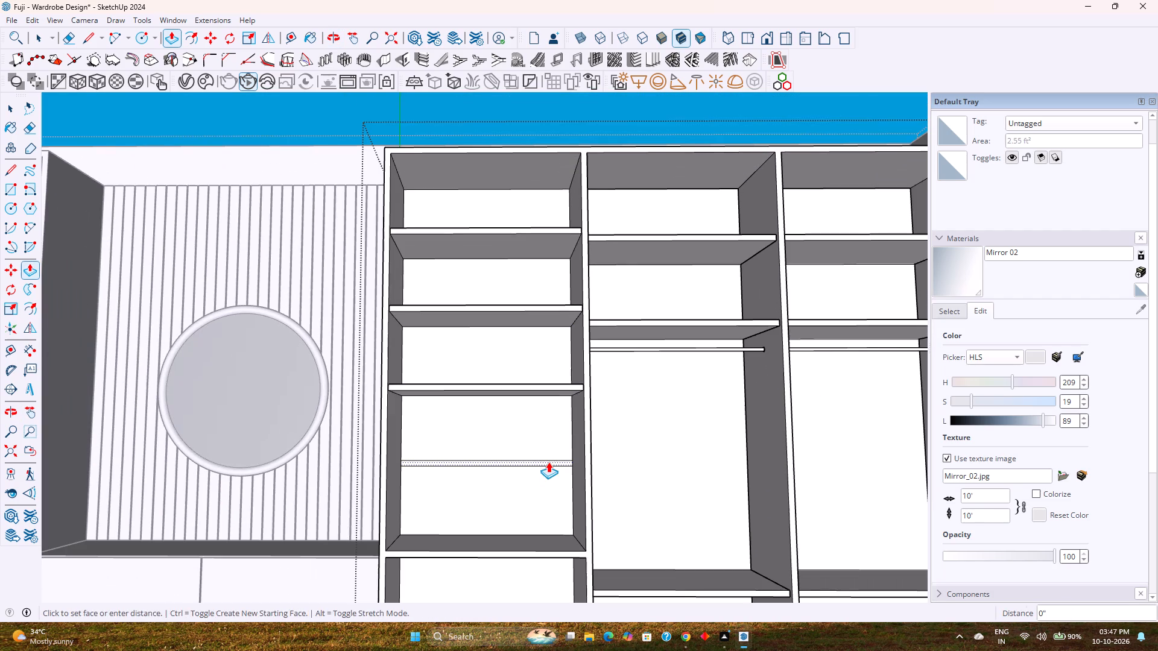
pyautogui.press('space')
# Examine the three-bay wardrobe from the front, above and both sides, checking the shelves, dividers and hanging rods.
pyautogui.scroll(-2, 557, 448)
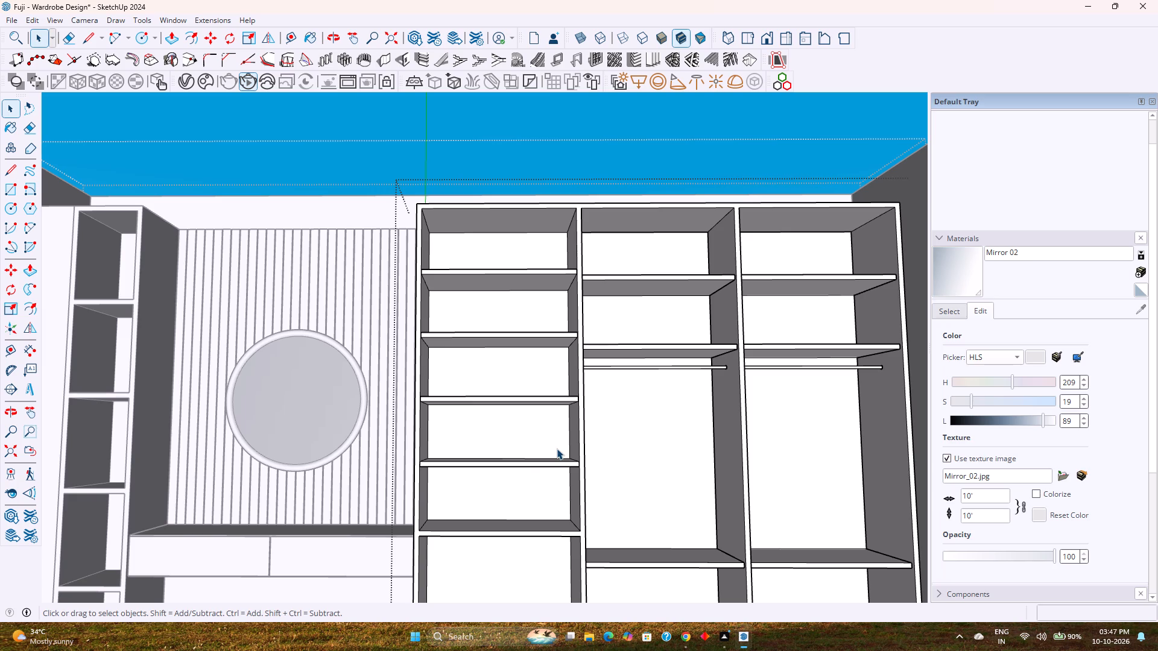
pyautogui.scroll(-1, 534, 444)
pyautogui.moveTo(534, 444); pyautogui.dragTo(409, 517, button='middle')
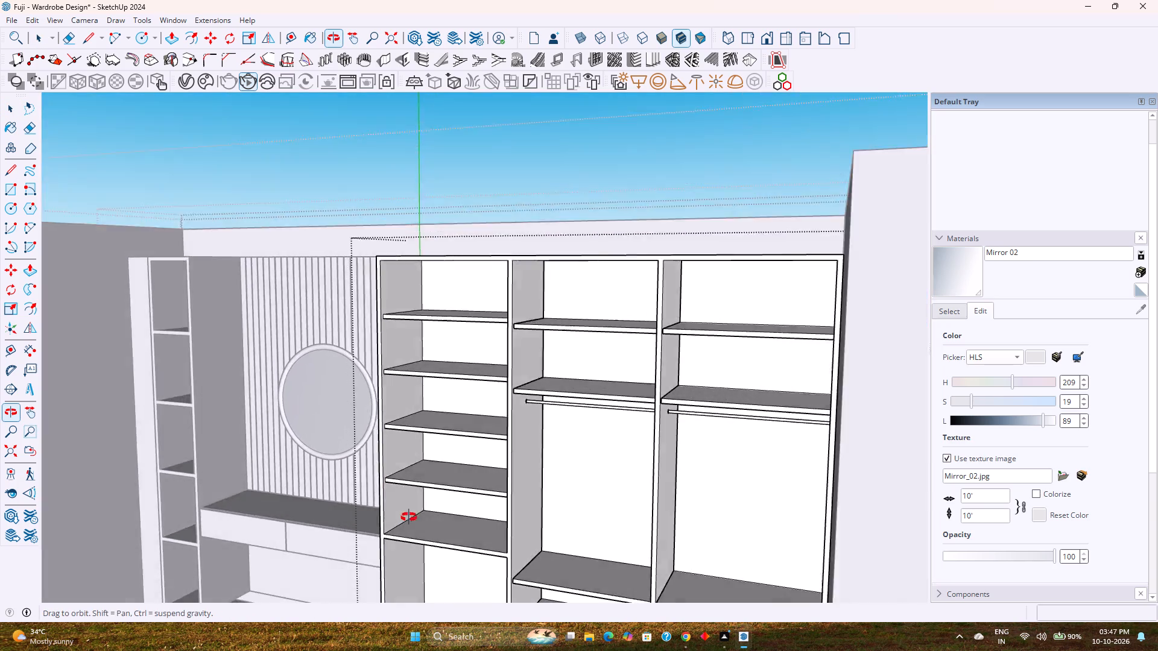
pyautogui.moveTo(409, 517); pyautogui.dragTo(476, 522, button='middle')
pyautogui.keyDown('shift'); pyautogui.moveTo(491, 507); pyautogui.dragTo(425, 409, button='middle'); pyautogui.keyUp('shift')
pyautogui.scroll(-2, 423, 404)
pyautogui.moveTo(423, 404); pyautogui.dragTo(568, 388, button='middle')
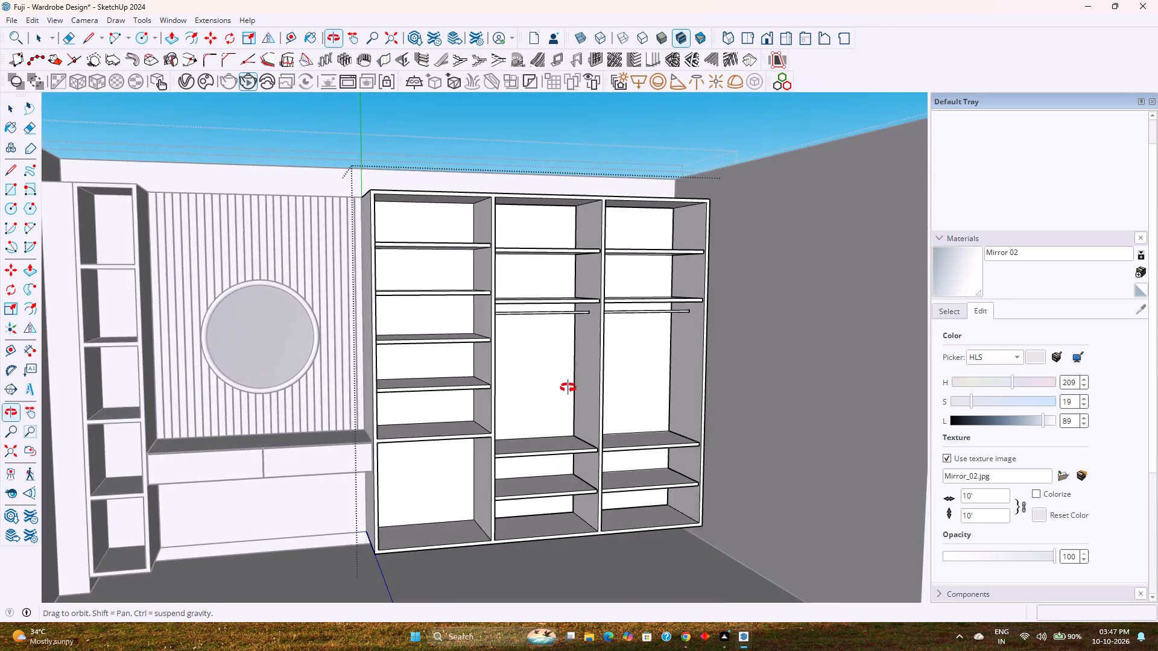
pyautogui.moveTo(568, 388); pyautogui.dragTo(569, 388, button='middle')
pyautogui.scroll(-2, 568, 387)
pyautogui.moveTo(568, 387); pyautogui.dragTo(513, 385, button='middle')
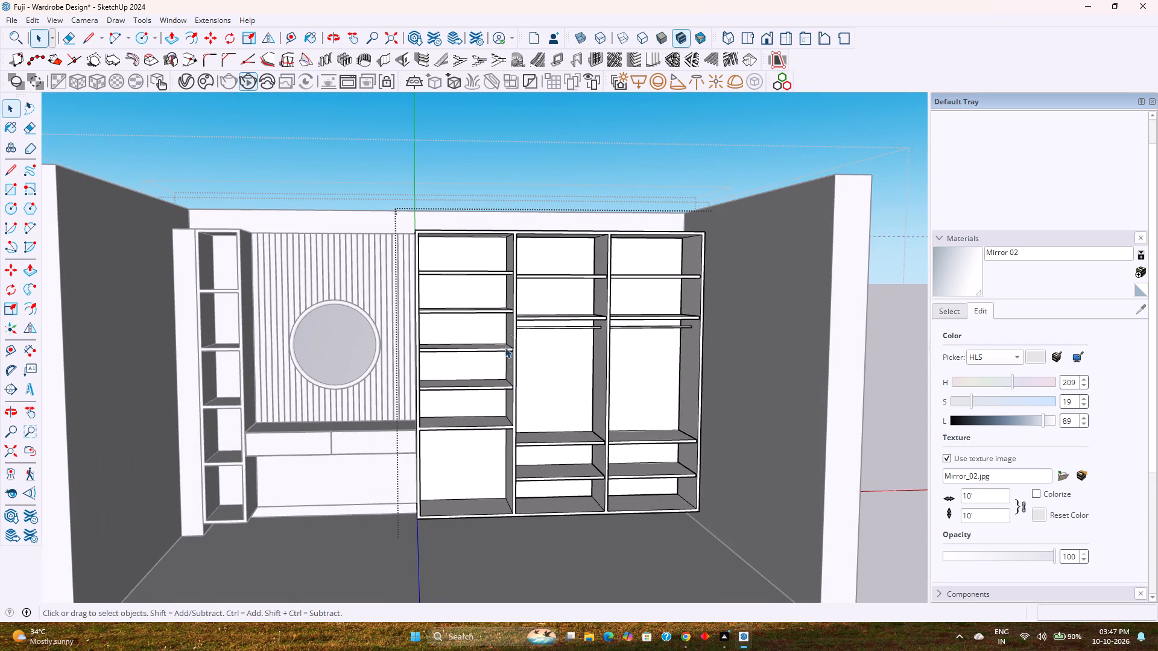
pyautogui.moveTo(569, 383); pyautogui.dragTo(548, 547, button='middle')
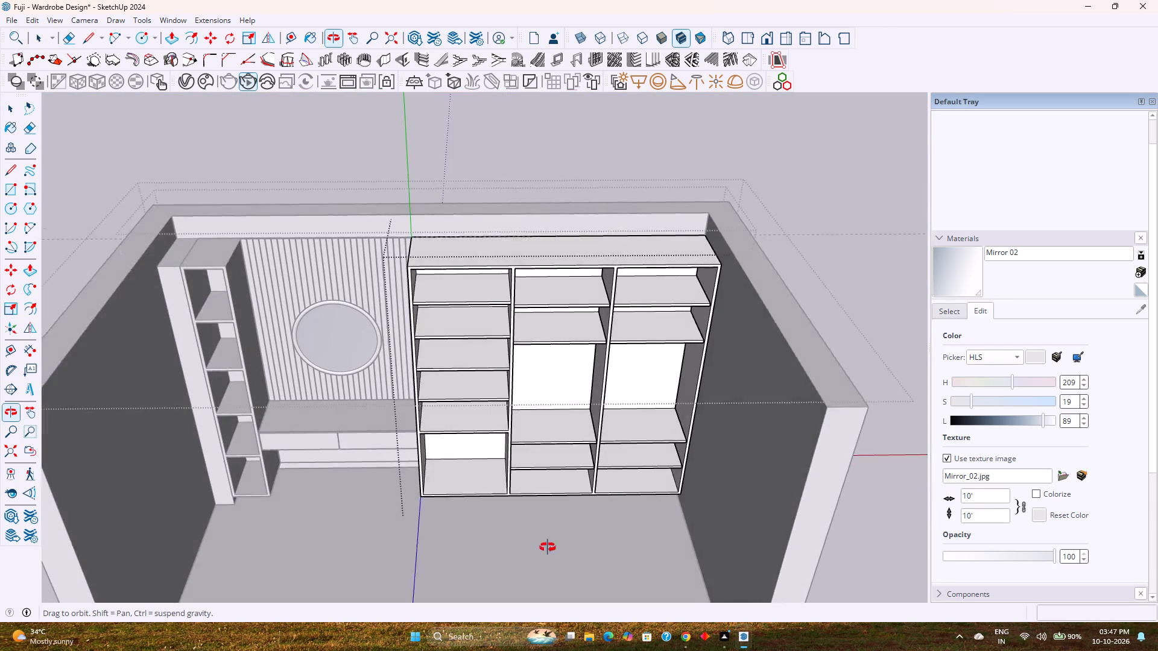
pyautogui.moveTo(548, 547); pyautogui.dragTo(560, 578, button='middle')
pyautogui.scroll(6, 644, 243)
pyautogui.moveTo(630, 306); pyautogui.dragTo(562, 315, button='middle')
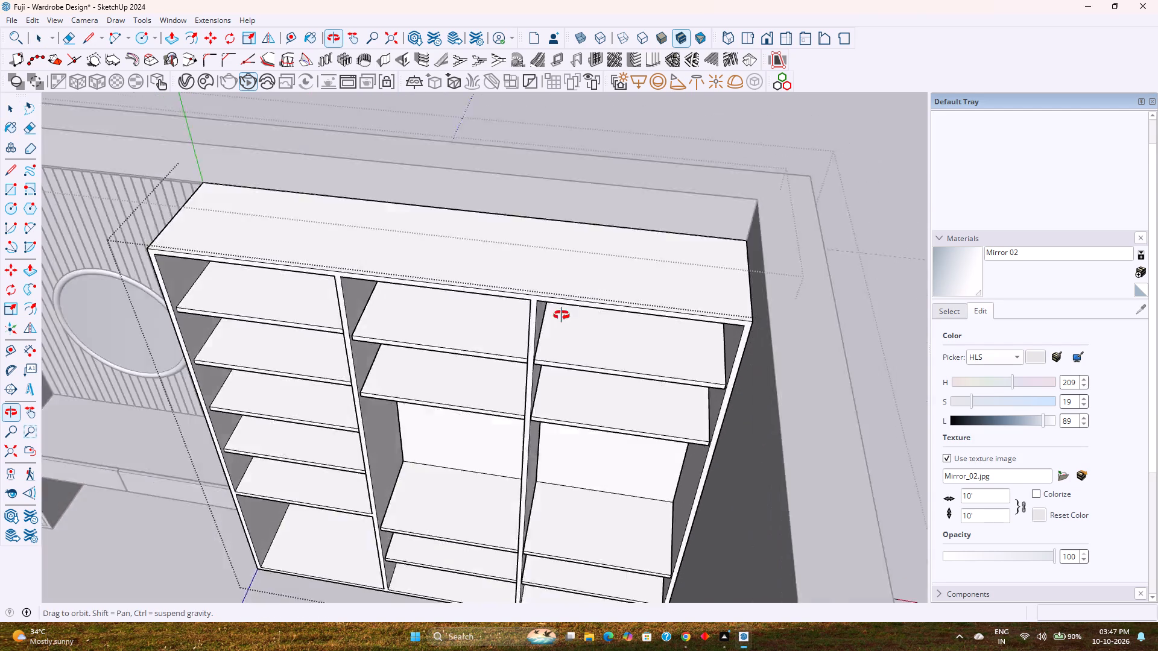
pyautogui.moveTo(562, 315); pyautogui.dragTo(611, 268, button='middle')
pyautogui.scroll(-4, 616, 266)
pyautogui.moveTo(610, 388); pyautogui.dragTo(584, 298, button='middle')
pyautogui.scroll(4, 577, 285)
pyautogui.moveTo(577, 284); pyautogui.dragTo(499, 239, button='middle')
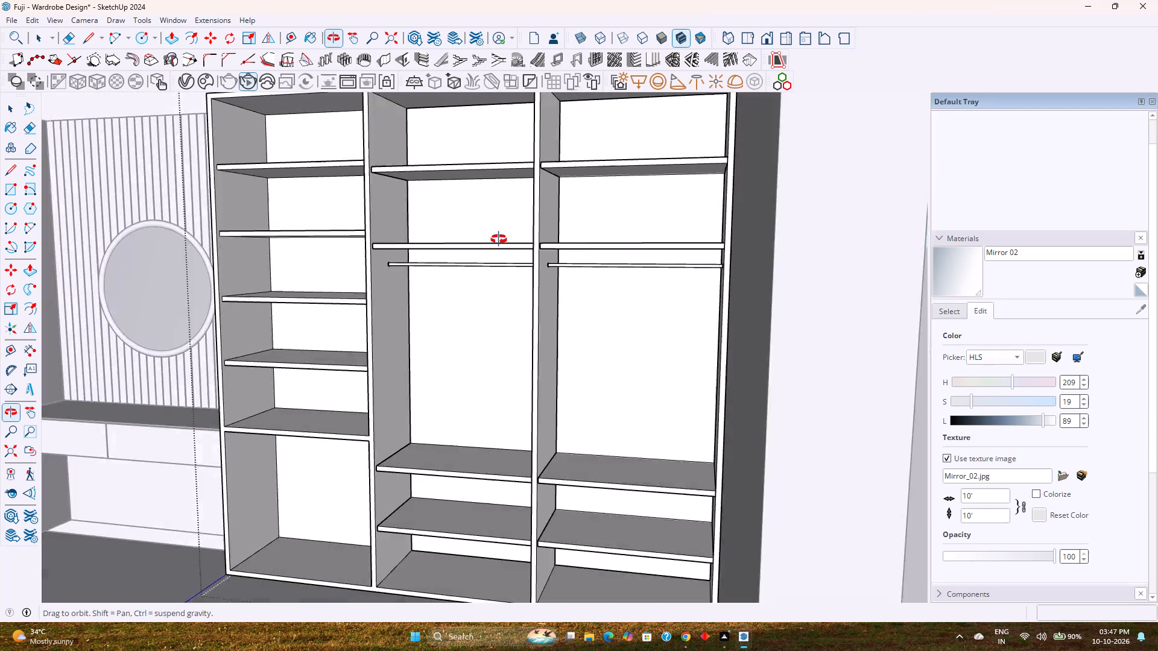
pyautogui.moveTo(499, 239); pyautogui.dragTo(614, 332, button='middle')
pyautogui.scroll(-2, 615, 330)
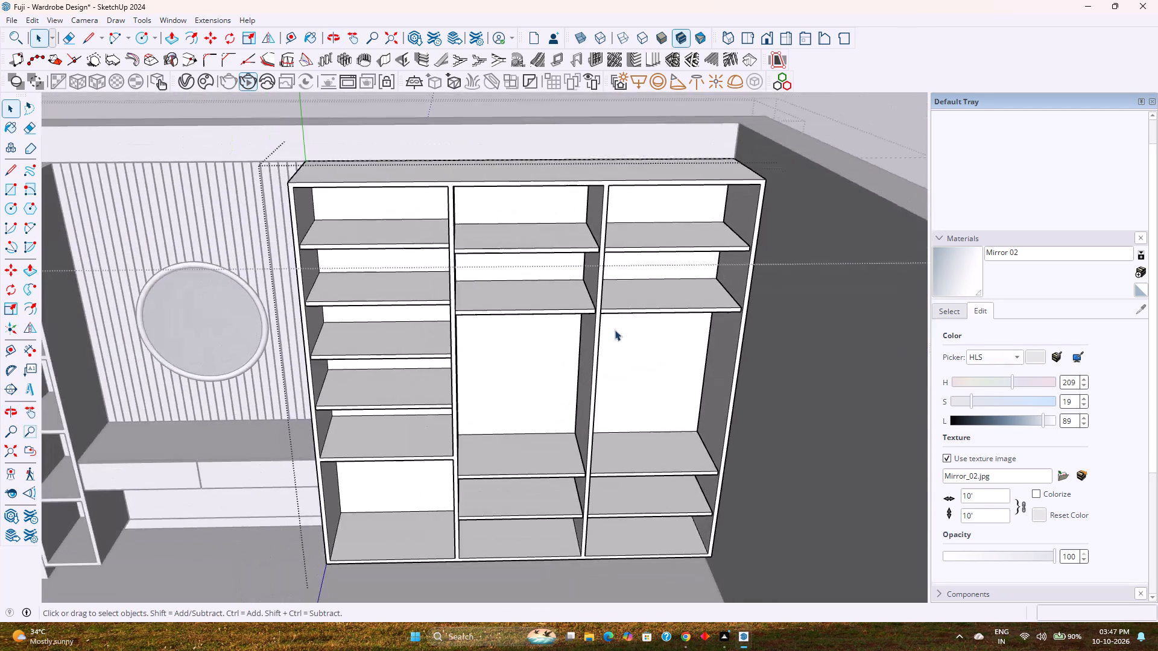
pyautogui.moveTo(621, 335); pyautogui.dragTo(636, 362, button='middle')
pyautogui.moveTo(497, 415); pyautogui.dragTo(542, 406, button='middle')
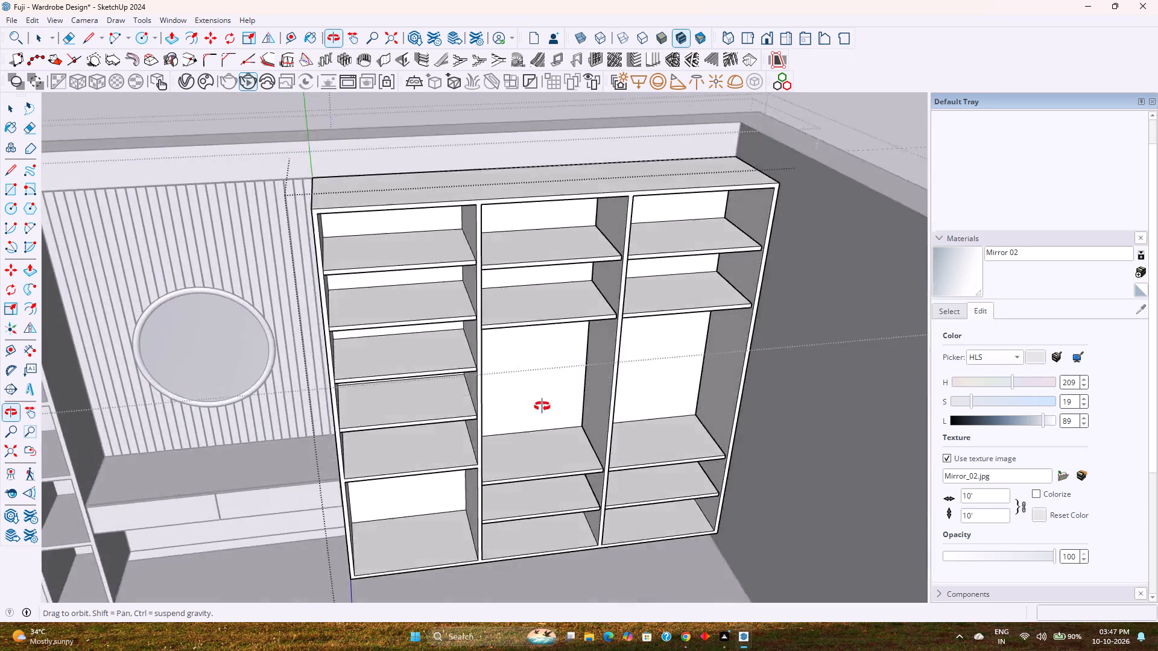
# Examine the open wardrobe from several angles and then in the whole room, checking how it fits beside the dressing unit and between the walls.
pyautogui.moveTo(542, 406); pyautogui.dragTo(657, 444, button='middle')
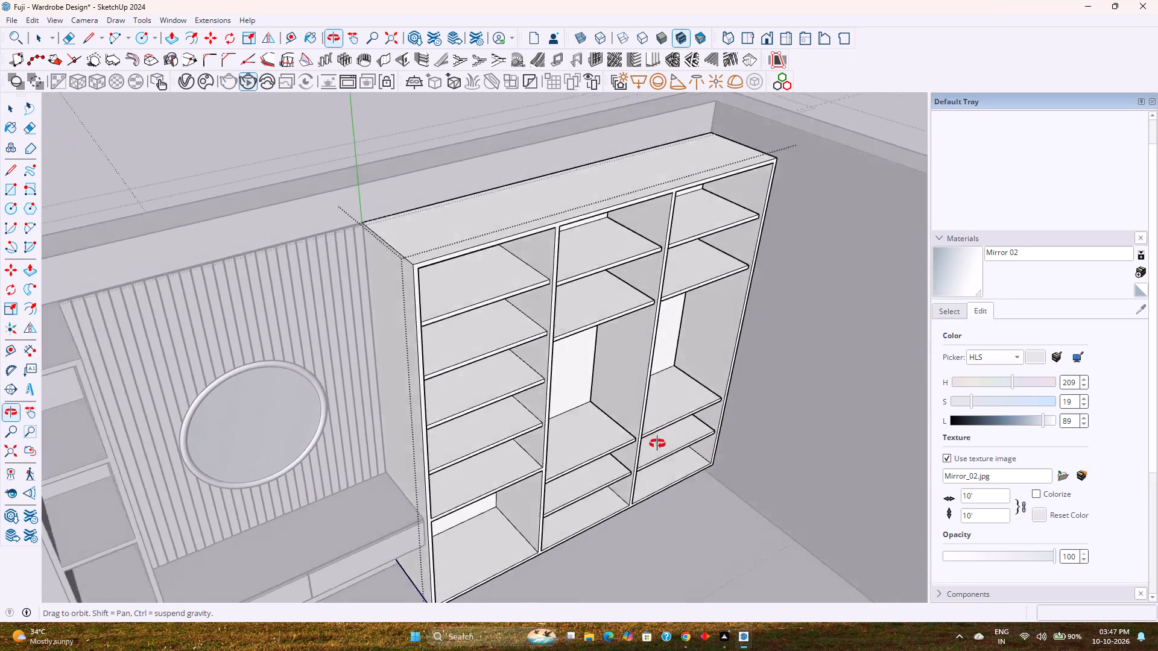
pyautogui.moveTo(657, 444); pyautogui.dragTo(748, 421, button='middle')
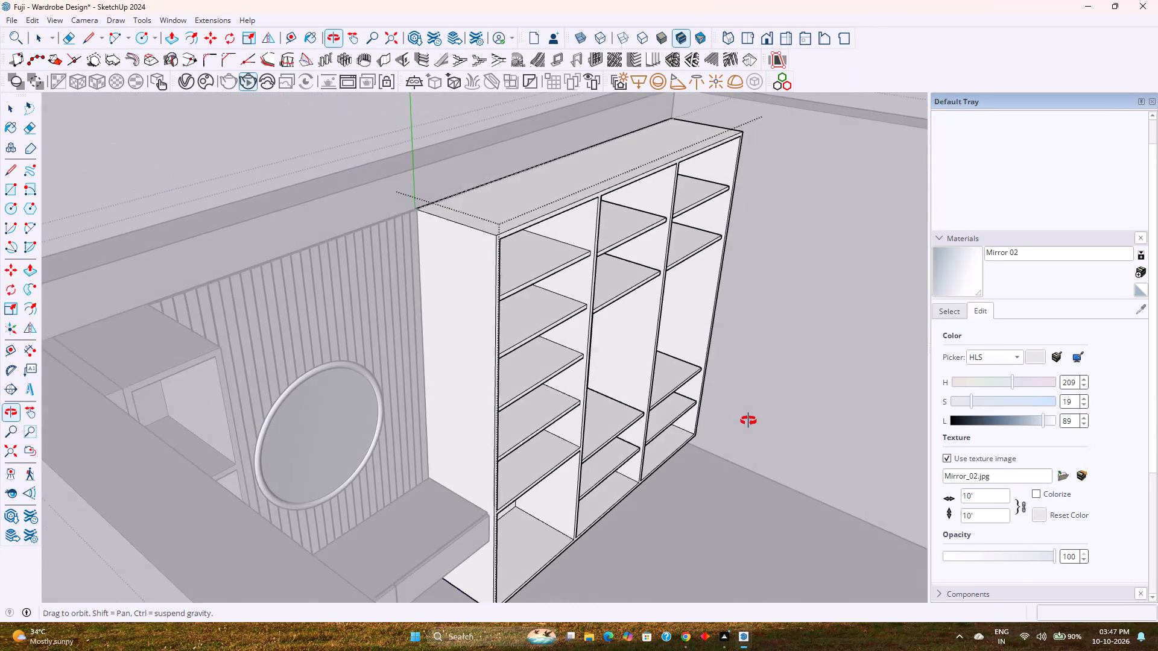
pyautogui.moveTo(748, 421); pyautogui.dragTo(626, 388, button='middle')
pyautogui.scroll(-2, 625, 386)
pyautogui.moveTo(625, 386); pyautogui.dragTo(508, 421, button='middle')
pyautogui.moveTo(506, 421); pyautogui.dragTo(604, 344, button='middle')
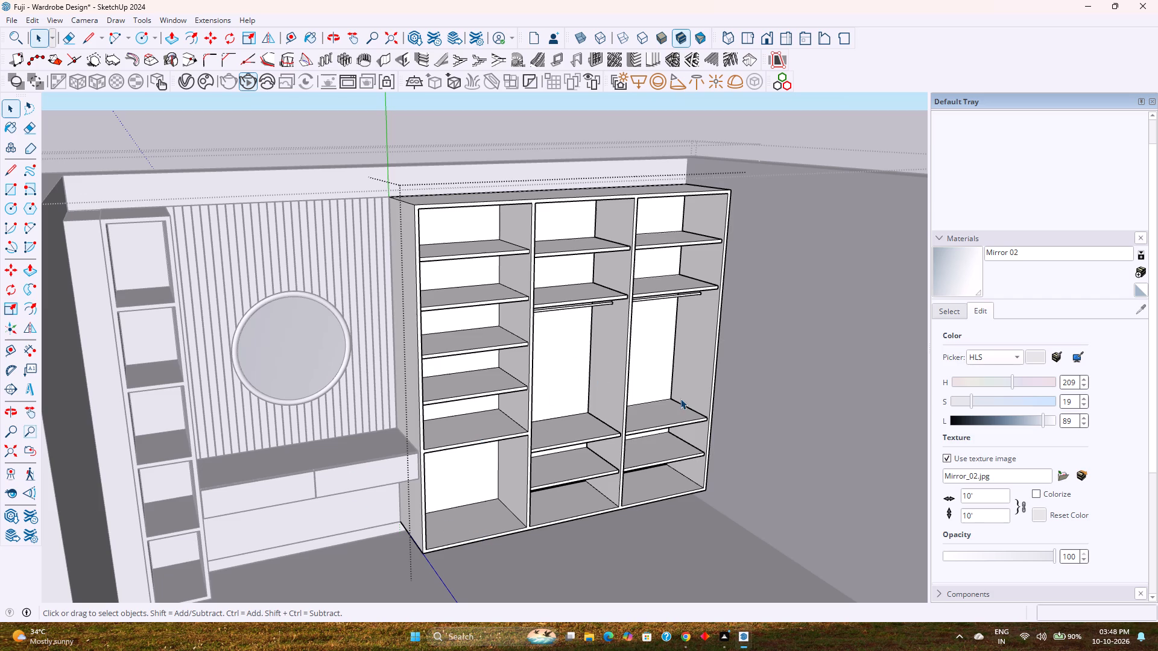
pyautogui.moveTo(683, 398); pyautogui.dragTo(670, 365, button='middle')
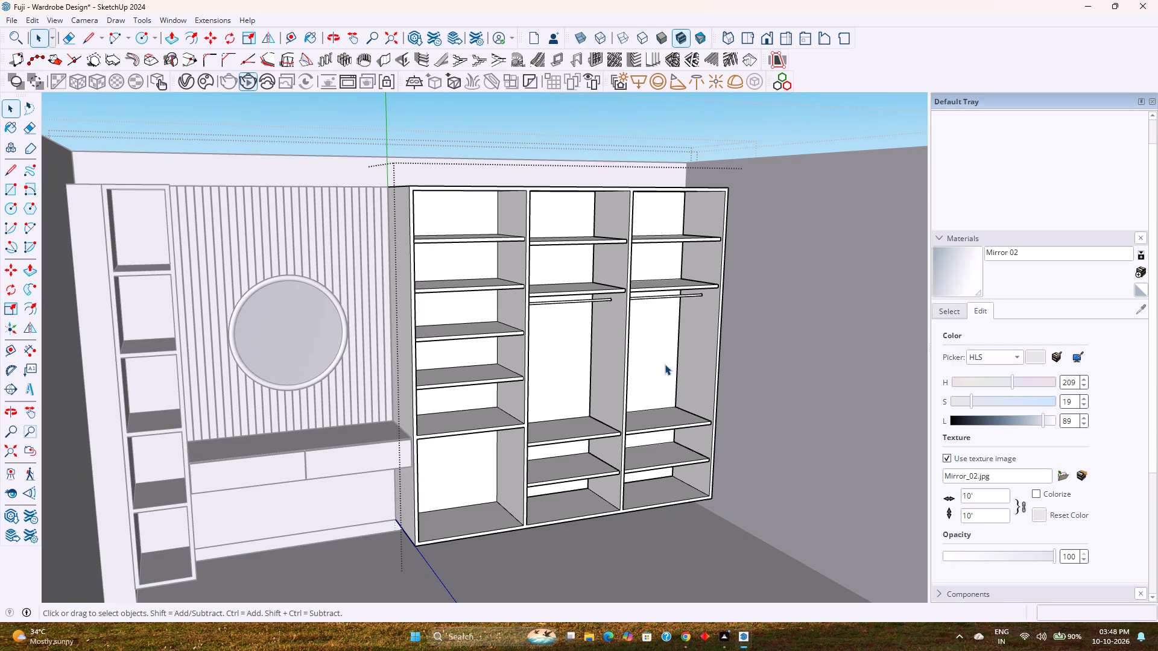
pyautogui.scroll(-2, 650, 359)
pyautogui.moveTo(650, 359); pyautogui.dragTo(490, 347, button='middle')
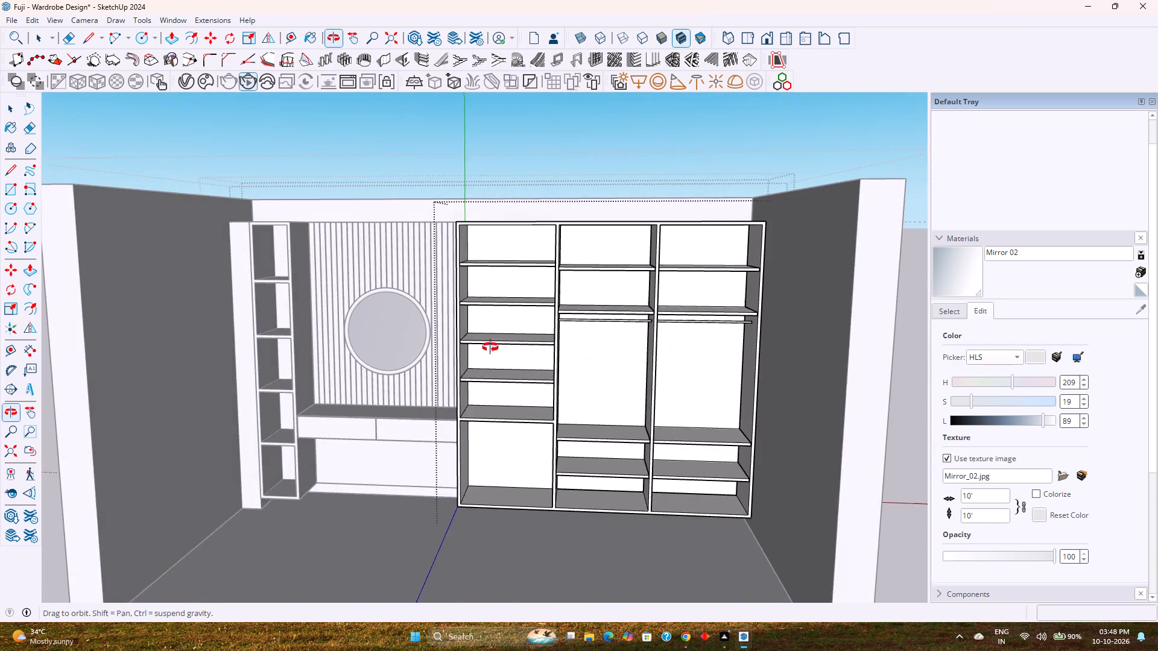
pyautogui.moveTo(490, 347); pyautogui.dragTo(520, 338, button='middle')
pyautogui.scroll(-3, 526, 346)
pyautogui.moveTo(536, 392); pyautogui.dragTo(528, 340, button='middle')
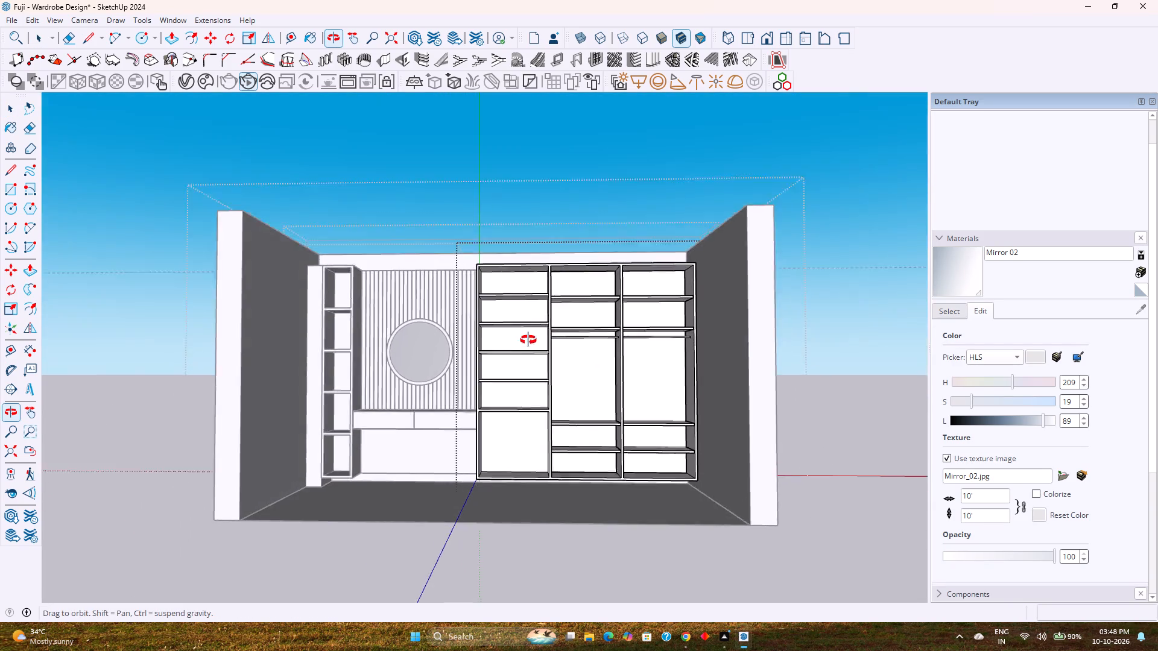
pyautogui.moveTo(528, 340); pyautogui.dragTo(513, 370, button='middle')
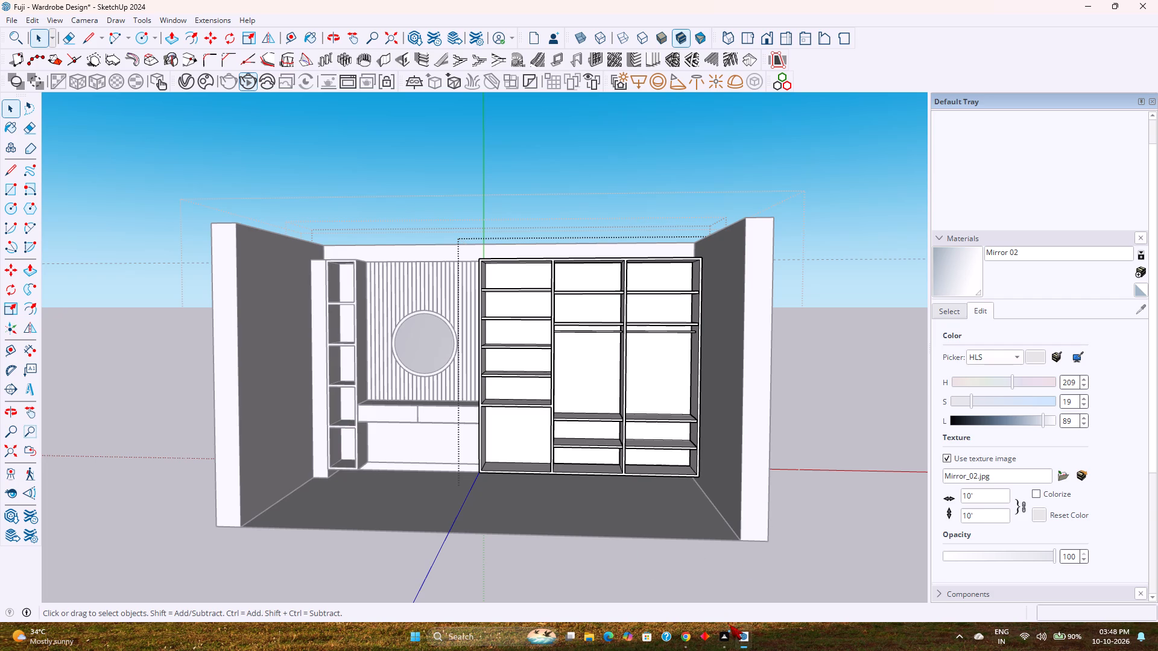
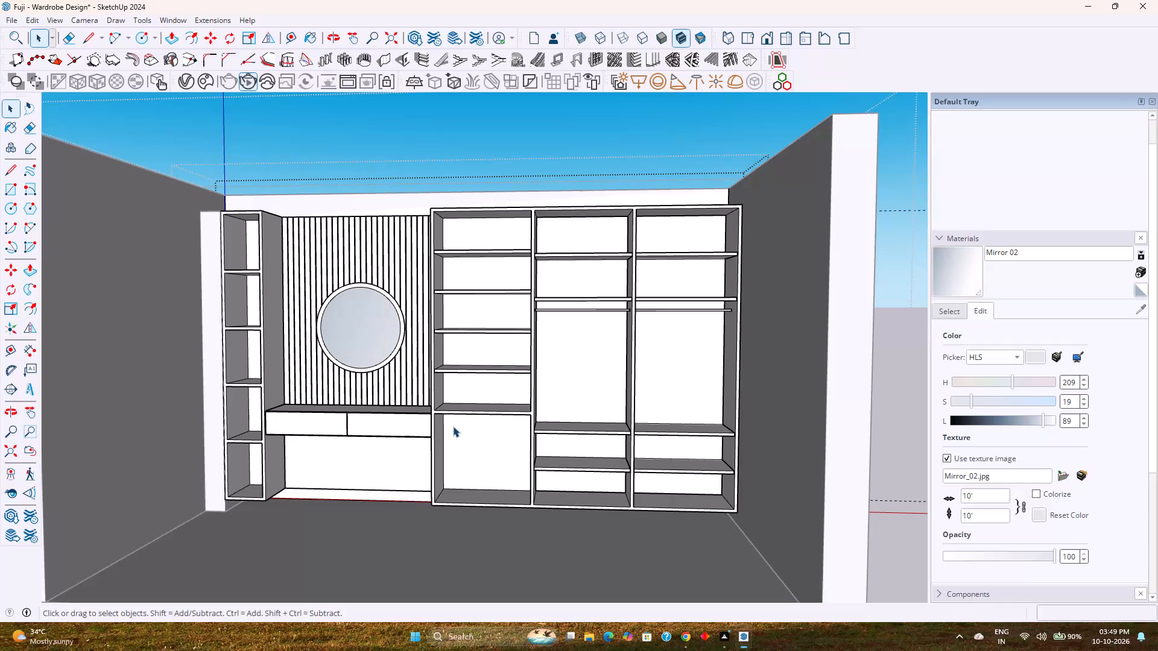
# Open the wardrobe group and draw a rectangle across the middle bay's opening, 7' 10" by about 2' 7 11/16".
pyautogui.click(443, 329)
pyautogui.doubleClick(443, 329)
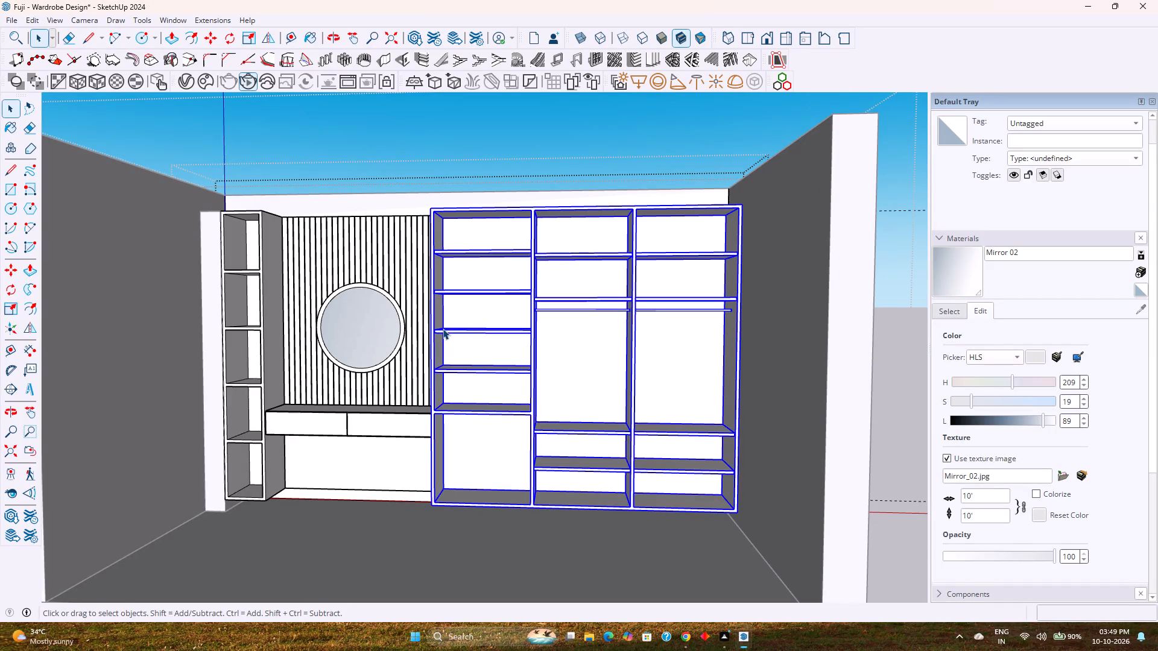
pyautogui.scroll(4, 445, 325)
pyautogui.moveTo(453, 327); pyautogui.dragTo(449, 439, button='middle')
pyautogui.scroll(1, 430, 359)
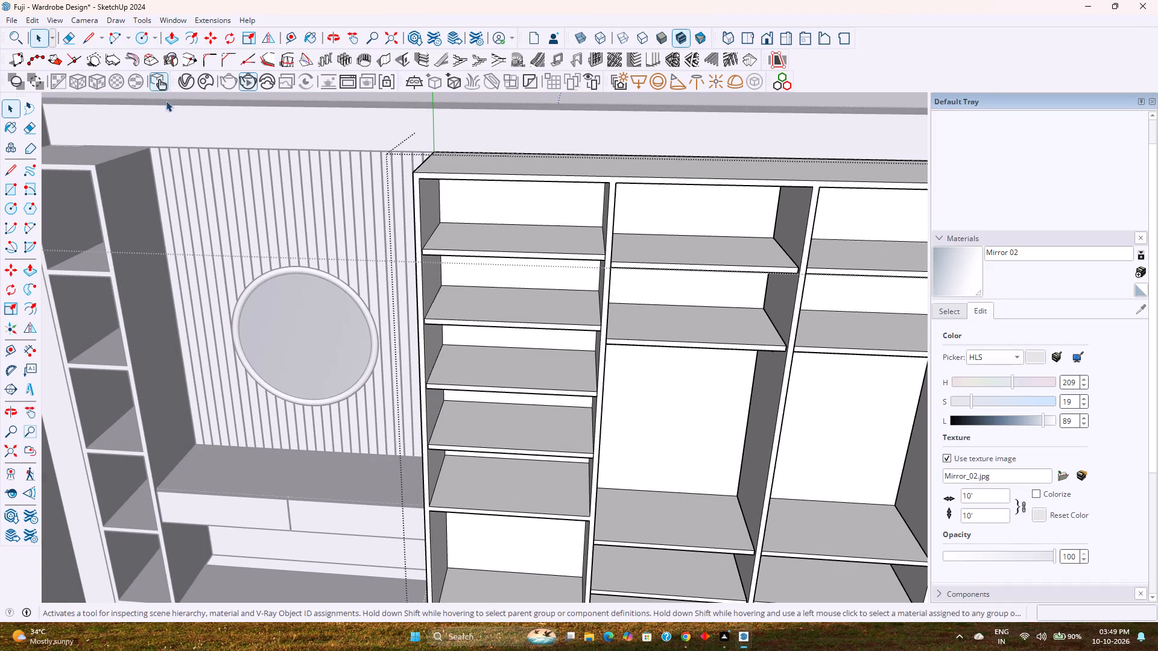
pyautogui.press('r')
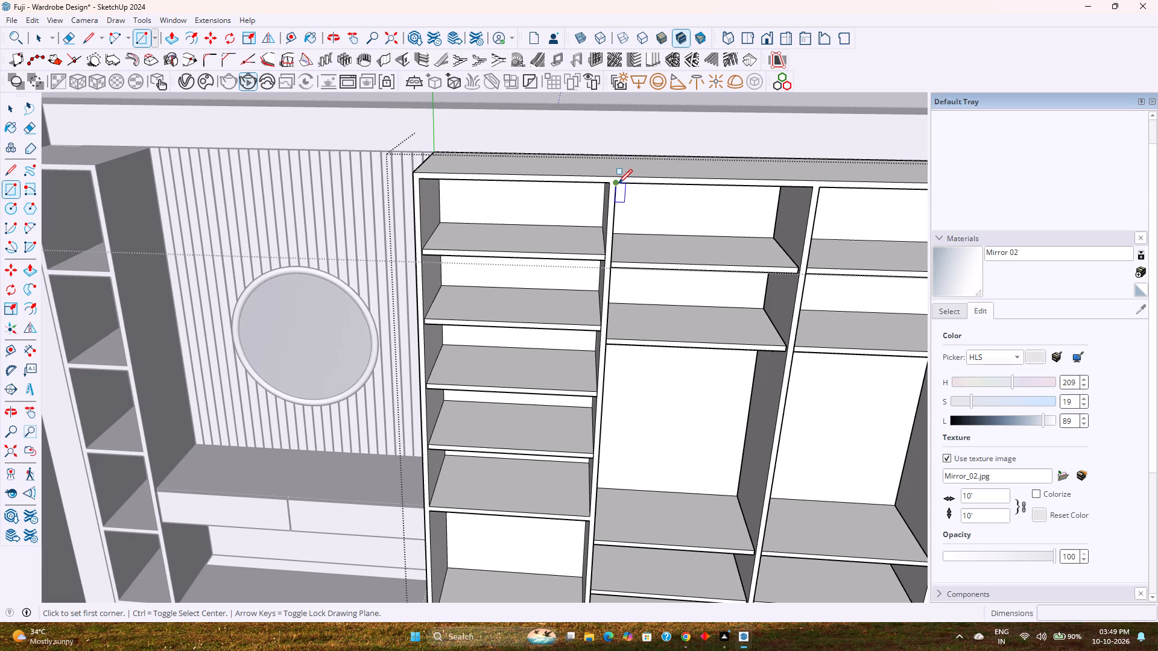
pyautogui.click(618, 183)
pyautogui.scroll(-9, 668, 294)
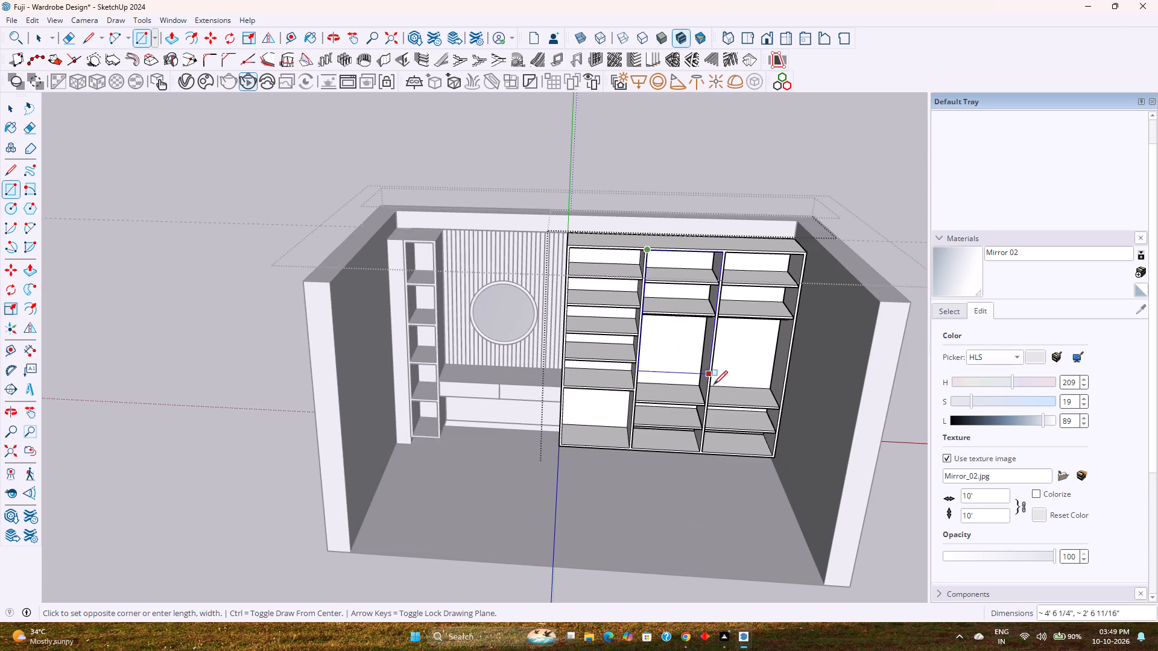
pyautogui.scroll(12, 703, 444)
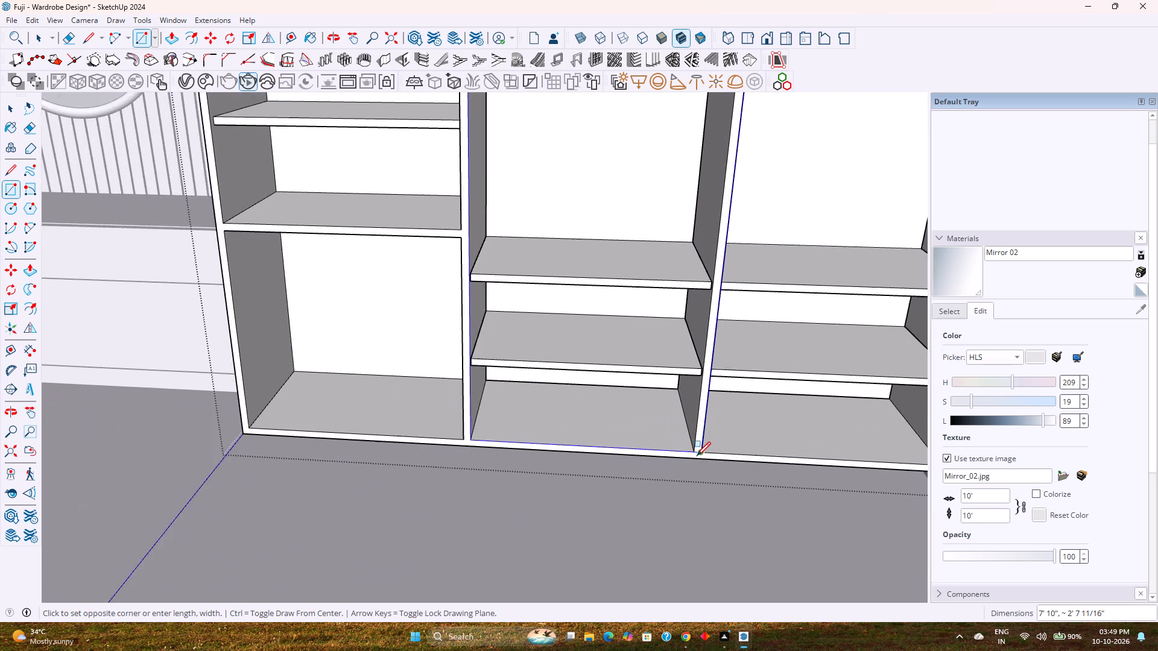
pyautogui.scroll(3, 697, 456)
pyautogui.click(694, 452)
pyautogui.press('space')
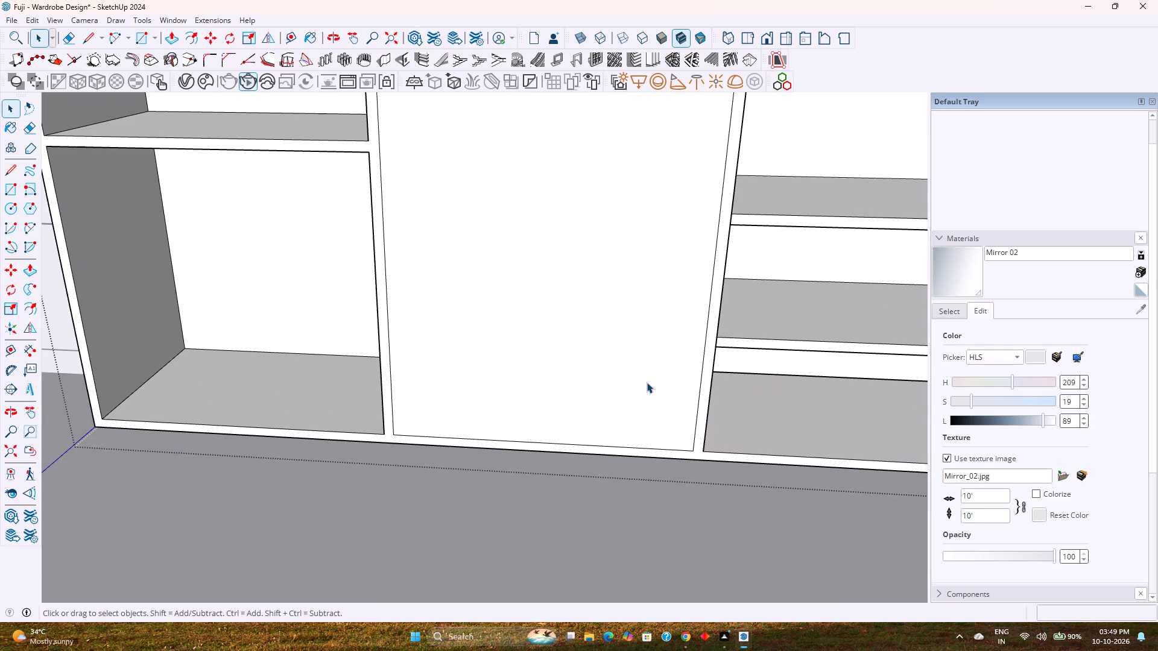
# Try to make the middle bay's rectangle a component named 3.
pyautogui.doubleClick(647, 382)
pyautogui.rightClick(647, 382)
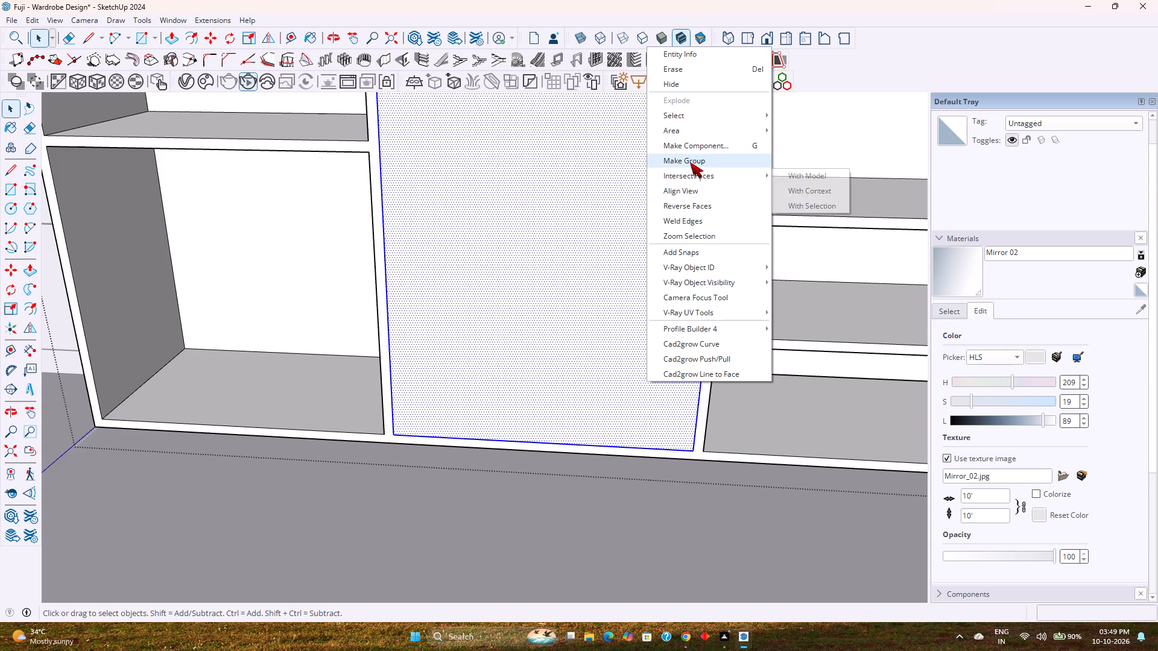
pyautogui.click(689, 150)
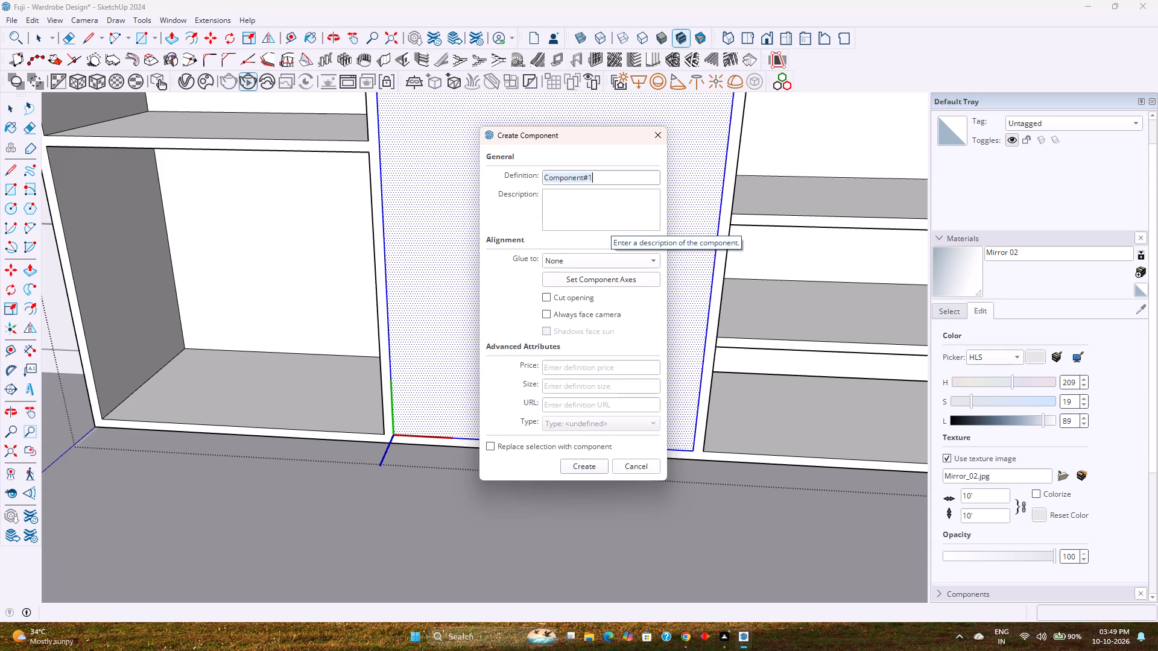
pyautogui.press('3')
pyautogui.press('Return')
# Group the middle bay's rectangle and make it a component named 3, replacing the existing definition of that name.
pyautogui.doubleClick(602, 229)
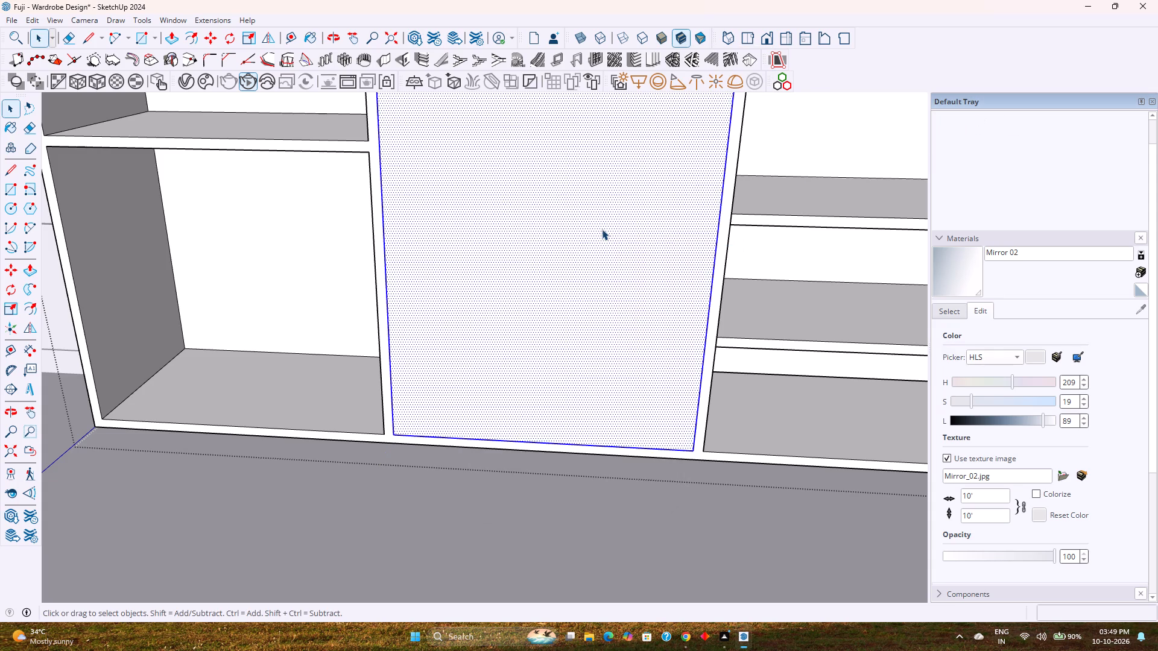
pyautogui.rightClick(602, 229)
pyautogui.click(647, 339)
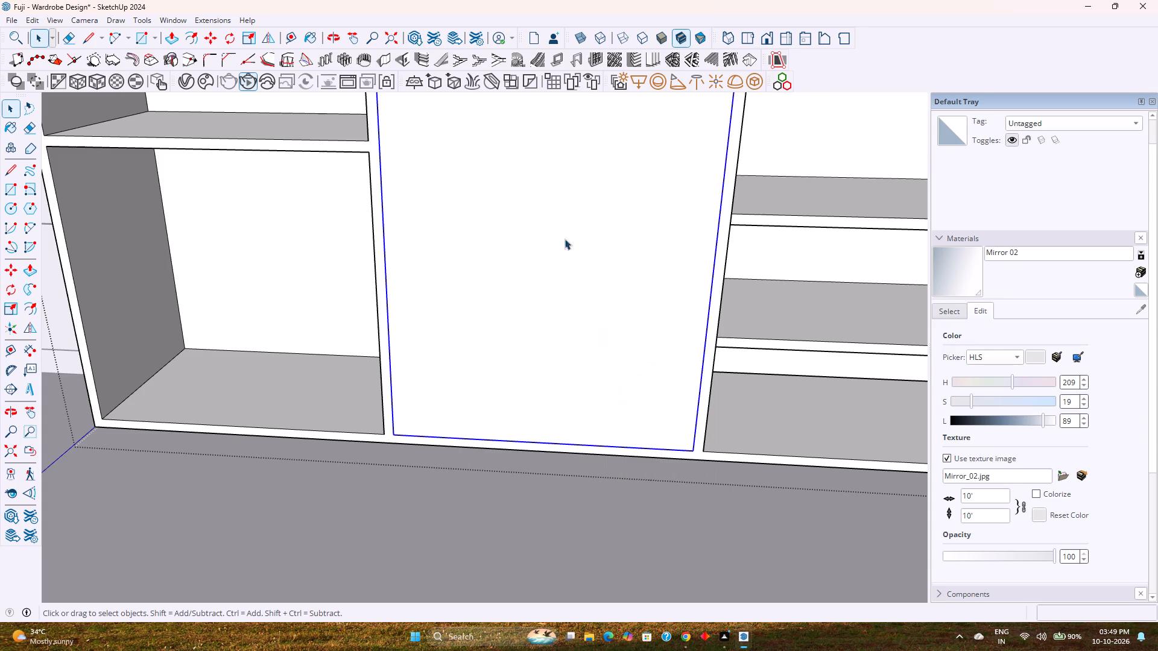
pyautogui.rightClick(549, 220)
pyautogui.click(605, 316)
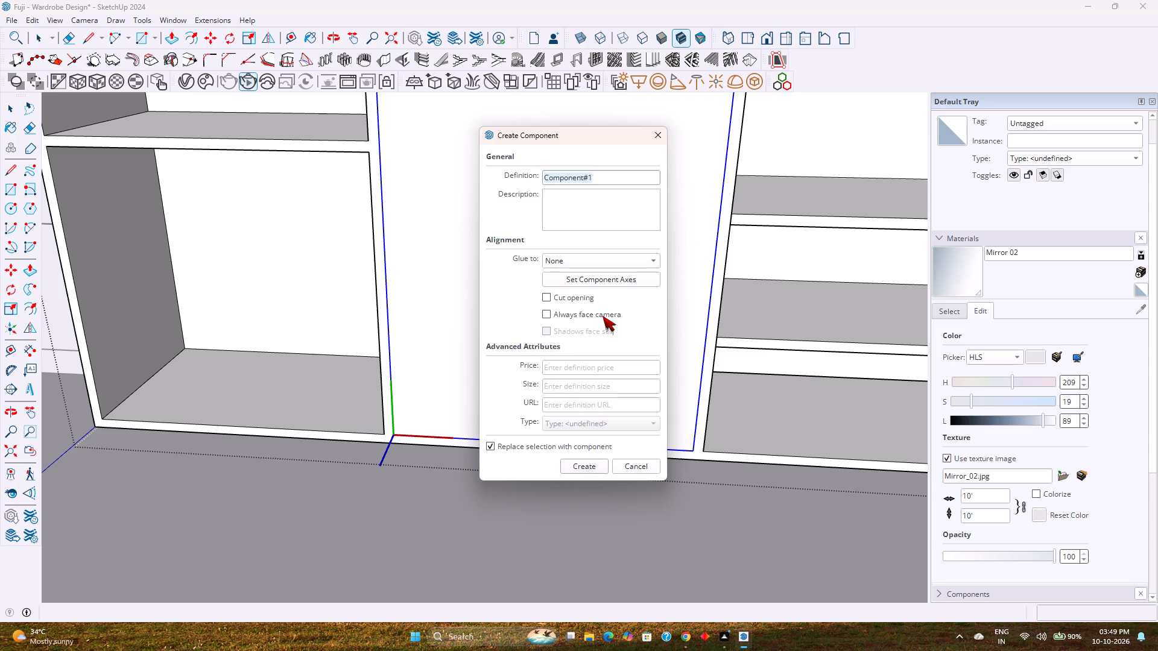
pyautogui.press('3')
pyautogui.press('Return')
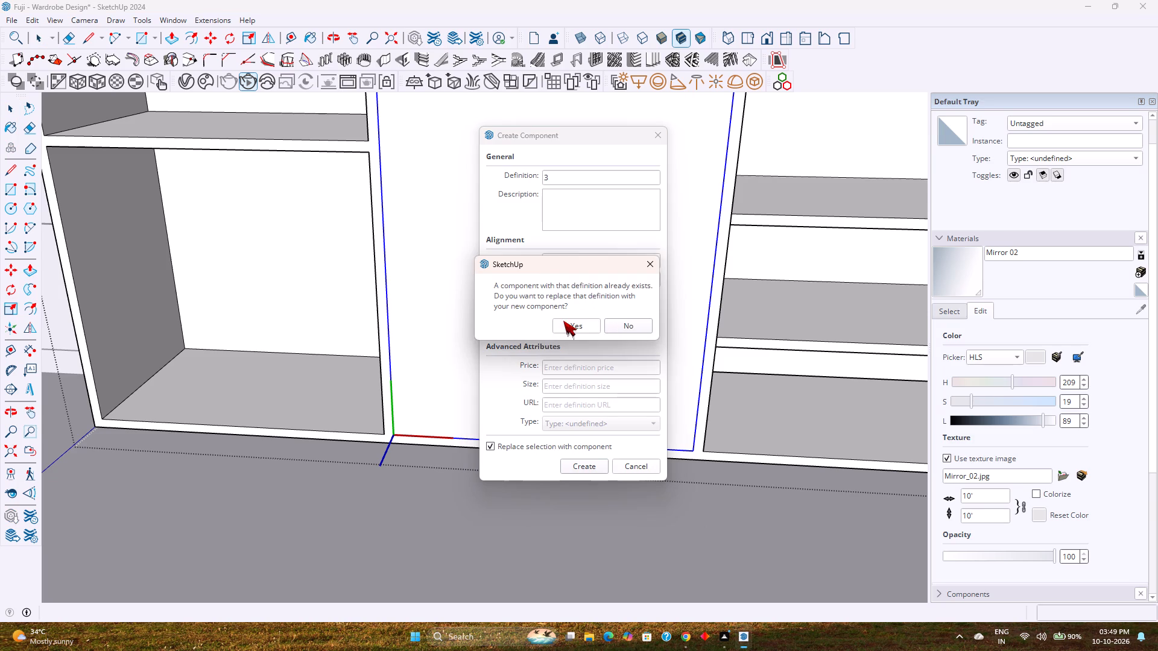
pyautogui.click(564, 322)
# Copy the middle bay's door component sideways into the bay beside the wall, aligned to that bay's upper inner corner.
pyautogui.scroll(-7, 542, 312)
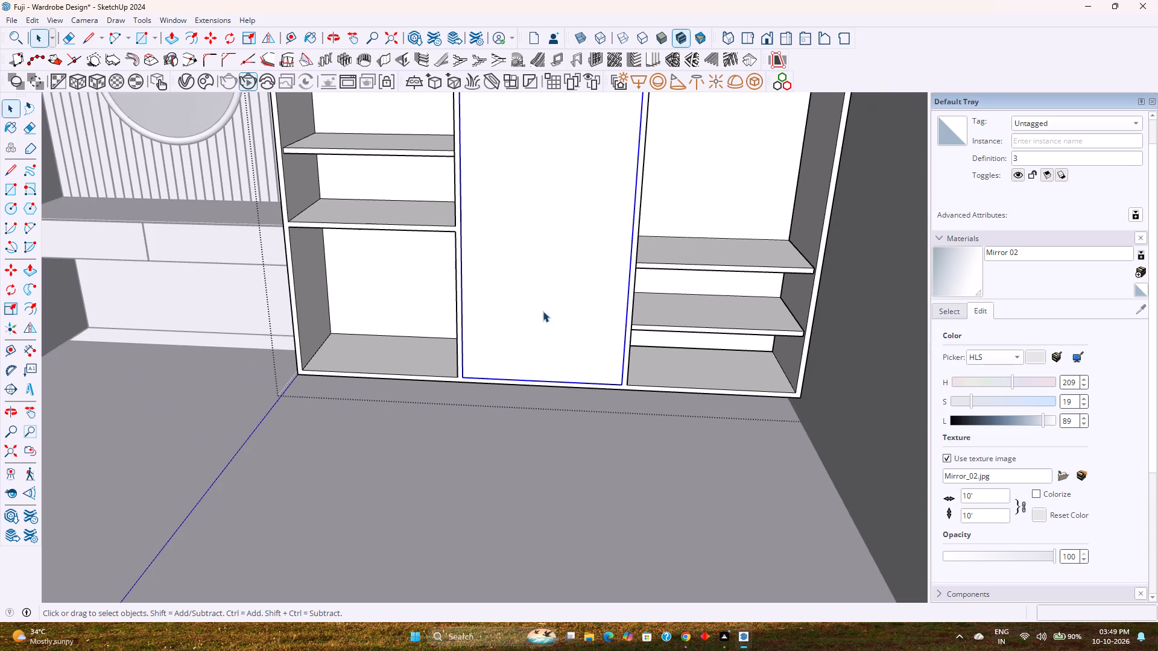
pyautogui.keyDown('shift'); pyautogui.moveTo(567, 267); pyautogui.dragTo(550, 408, button='middle'); pyautogui.keyUp('shift')
pyautogui.doubleClick(540, 329)
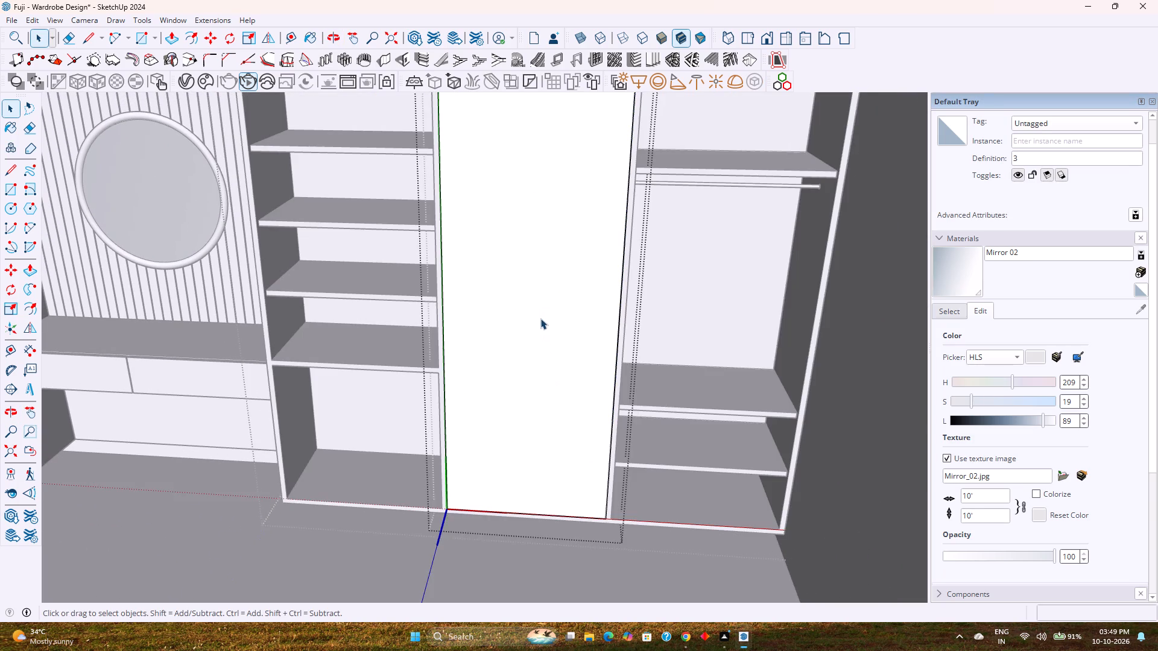
pyautogui.keyDown('shift'); pyautogui.moveTo(540, 316); pyautogui.dragTo(545, 417, button='middle'); pyautogui.keyUp('shift')
pyautogui.press('Escape')
pyautogui.click(537, 363)
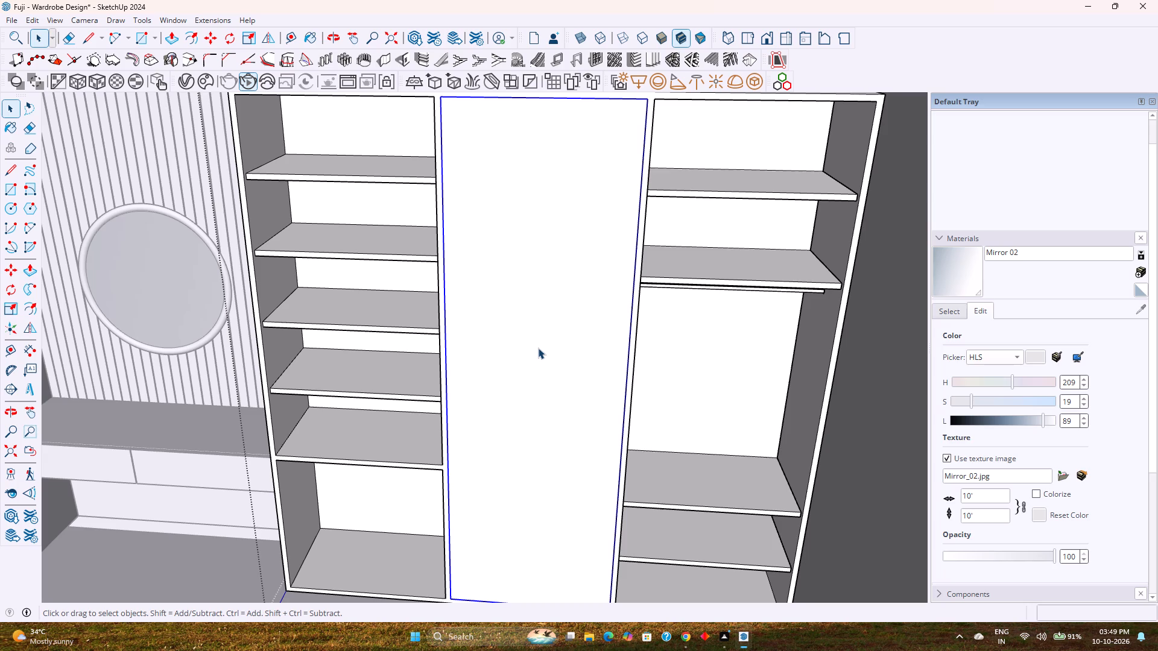
pyautogui.press('m')
pyautogui.scroll(-3, 539, 348)
pyautogui.keyDown('shift'); pyautogui.moveTo(539, 347); pyautogui.dragTo(557, 439, button='middle'); pyautogui.keyUp('shift')
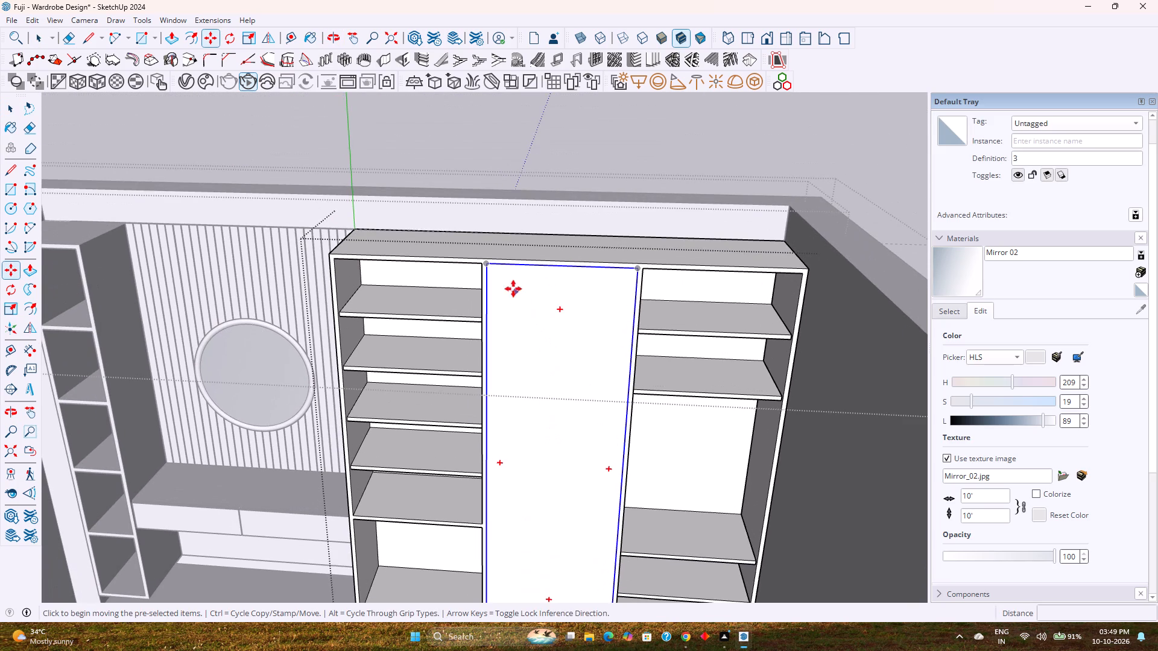
pyautogui.click(489, 266)
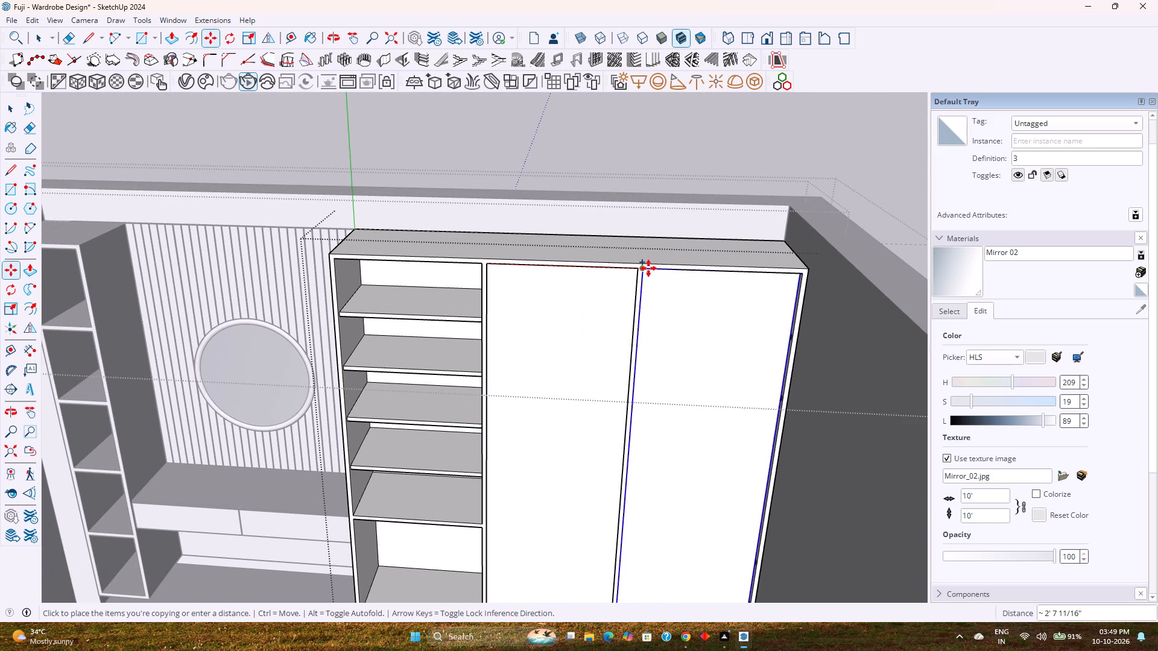
pyautogui.click(649, 268)
# Scale the copied door's width by about 1.02 to fill the bay beside the wall.
pyautogui.press('s')
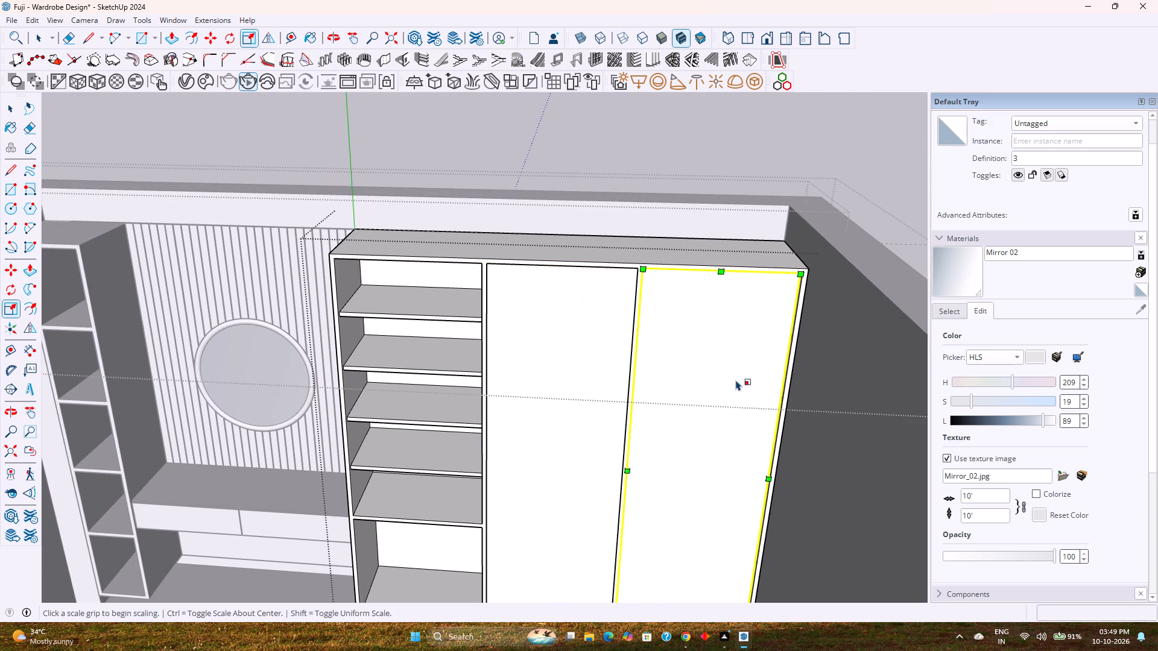
pyautogui.click(768, 480)
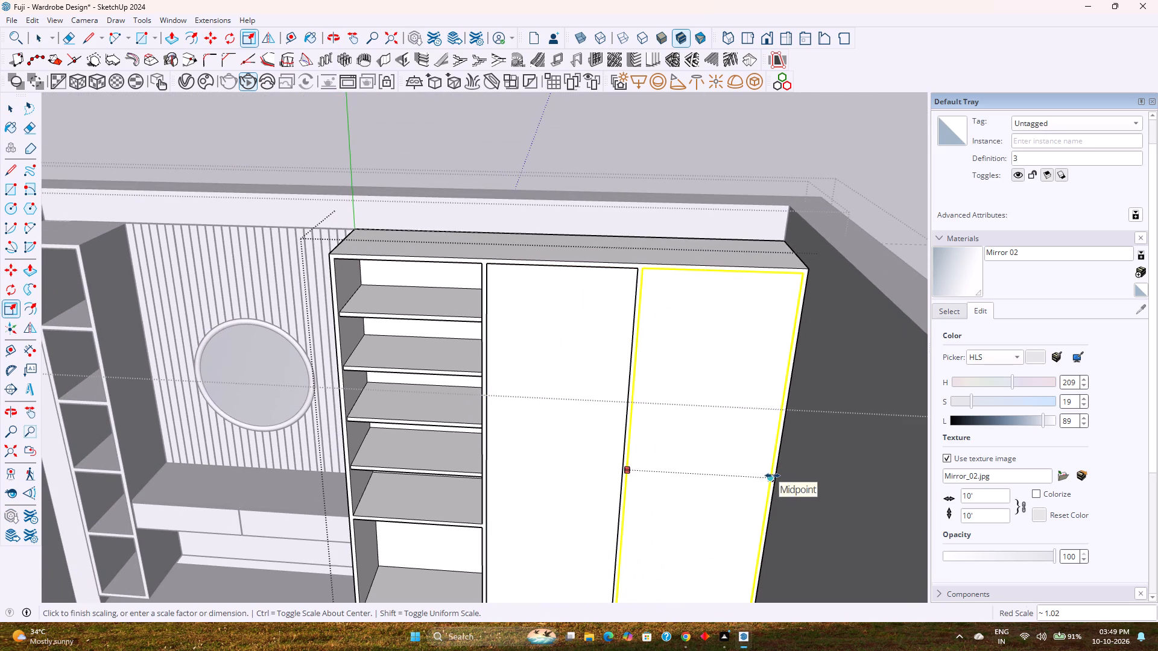
pyautogui.click(773, 476)
pyautogui.press('space')
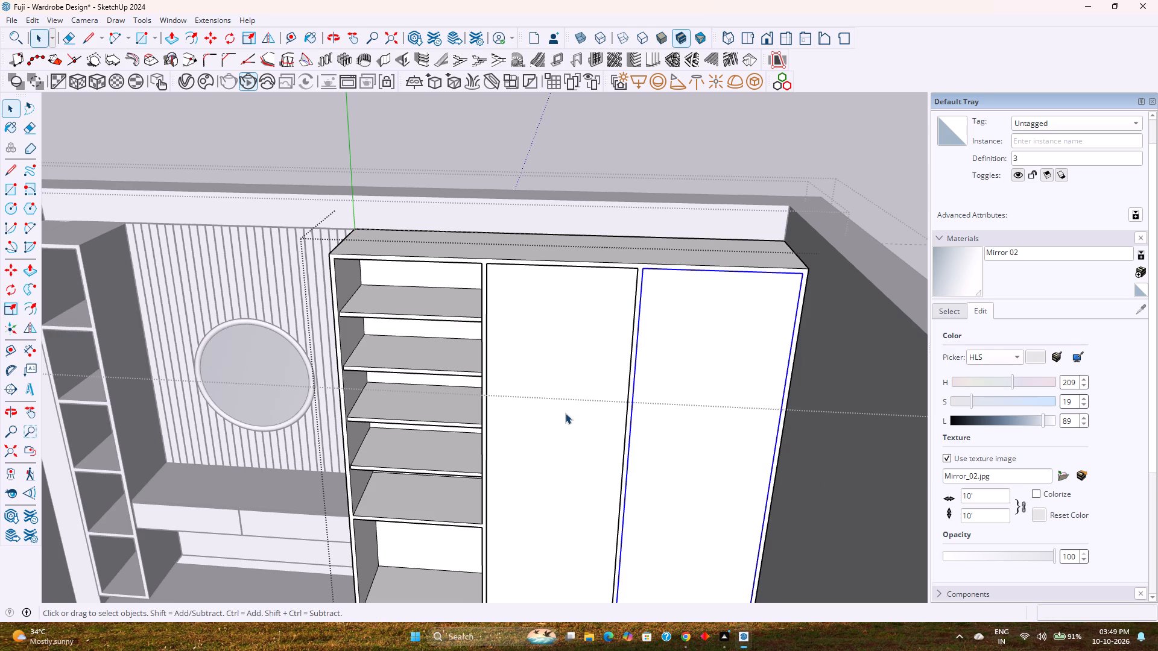
# Open the middle bay's door component for editing.
pyautogui.doubleClick(565, 413)
pyautogui.scroll(3, 565, 413)
pyautogui.moveTo(565, 413); pyautogui.dragTo(552, 444, button='middle')
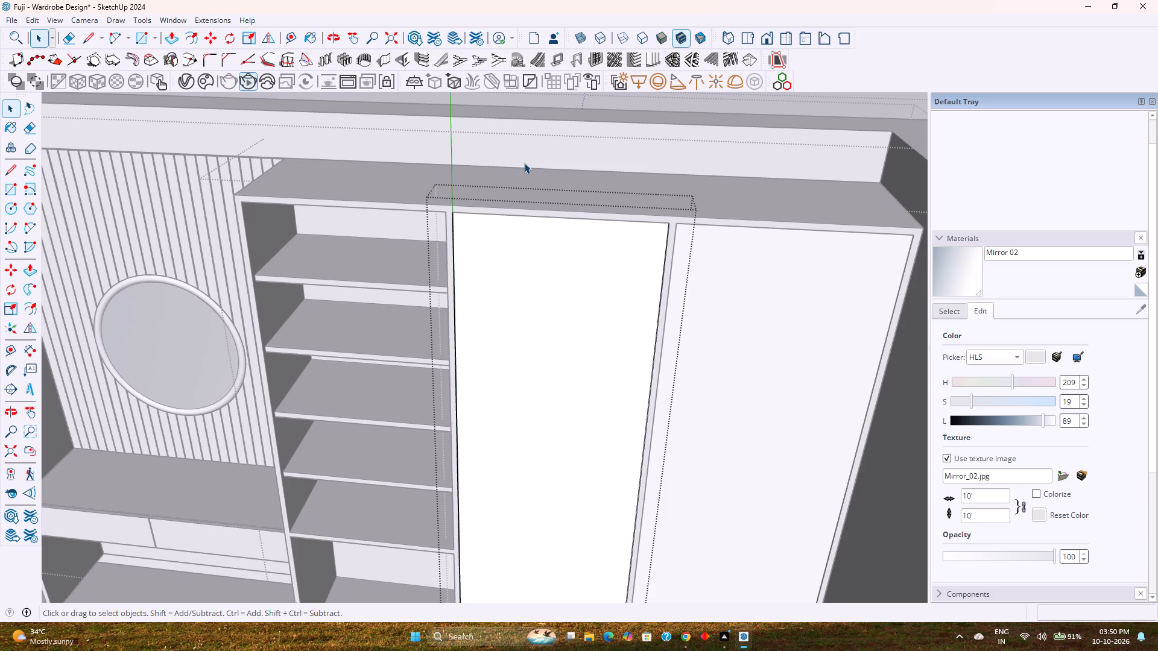
pyautogui.moveTo(290, 282); pyautogui.dragTo(303, 286, button='middle')
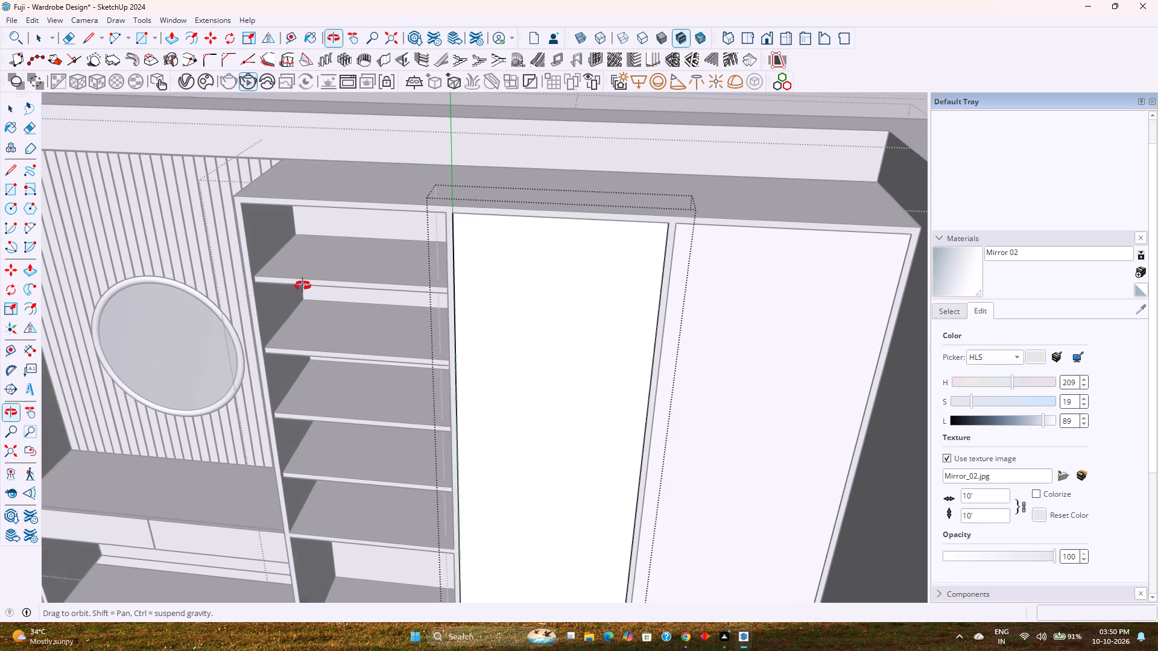
pyautogui.moveTo(303, 286); pyautogui.dragTo(489, 363, button='middle')
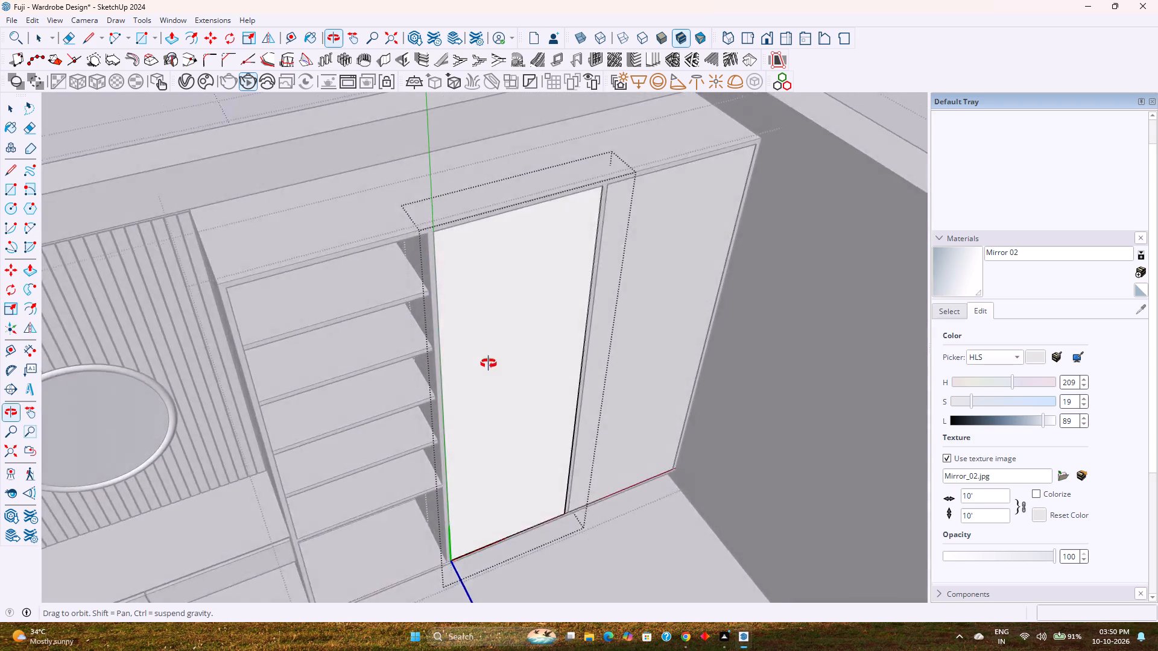
pyautogui.moveTo(489, 363); pyautogui.dragTo(613, 353, button='middle')
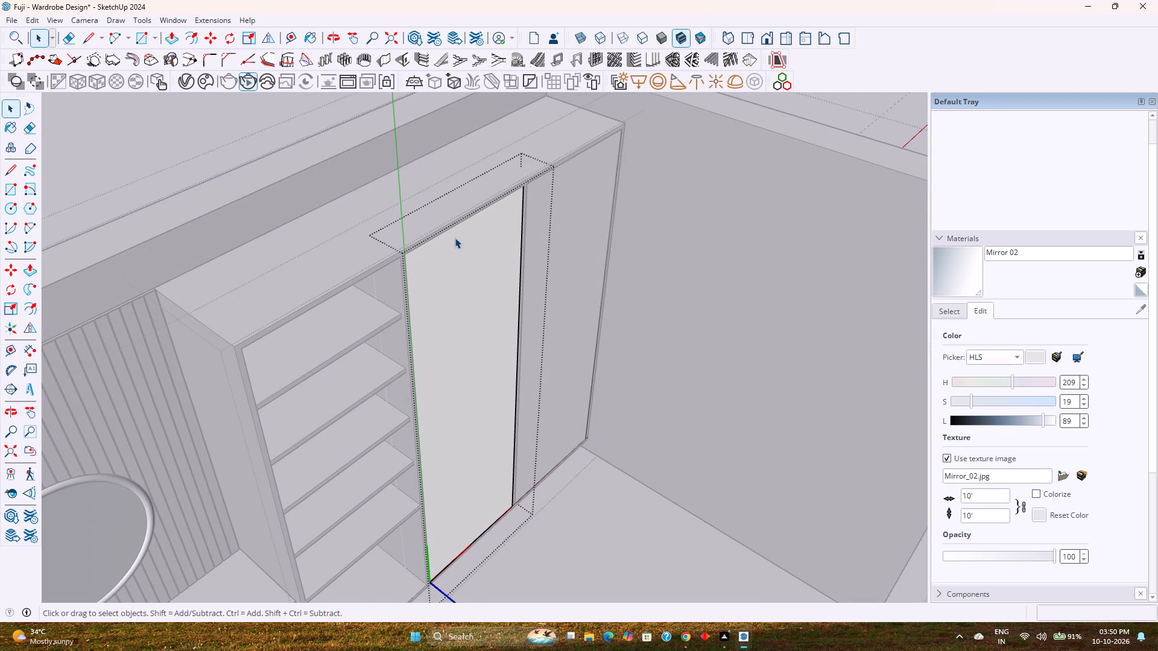
pyautogui.scroll(2, 451, 235)
pyautogui.moveTo(394, 328); pyautogui.dragTo(261, 278, button='middle')
pyautogui.keyDown('shift'); pyautogui.moveTo(343, 279); pyautogui.dragTo(420, 417, button='middle'); pyautogui.keyUp('shift')
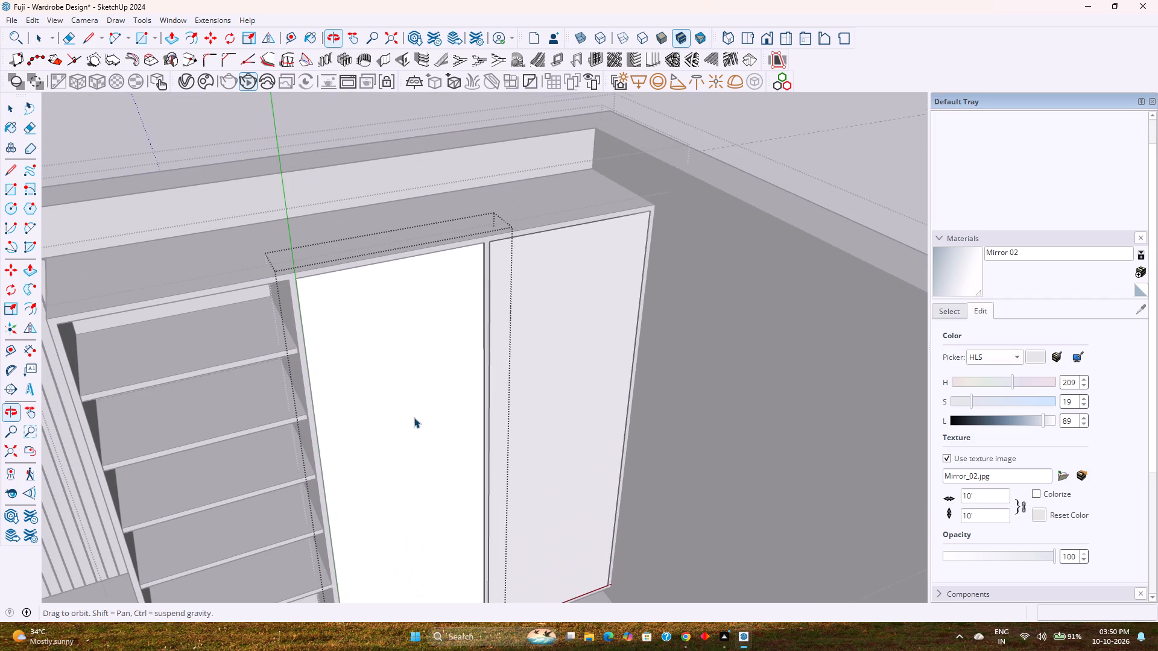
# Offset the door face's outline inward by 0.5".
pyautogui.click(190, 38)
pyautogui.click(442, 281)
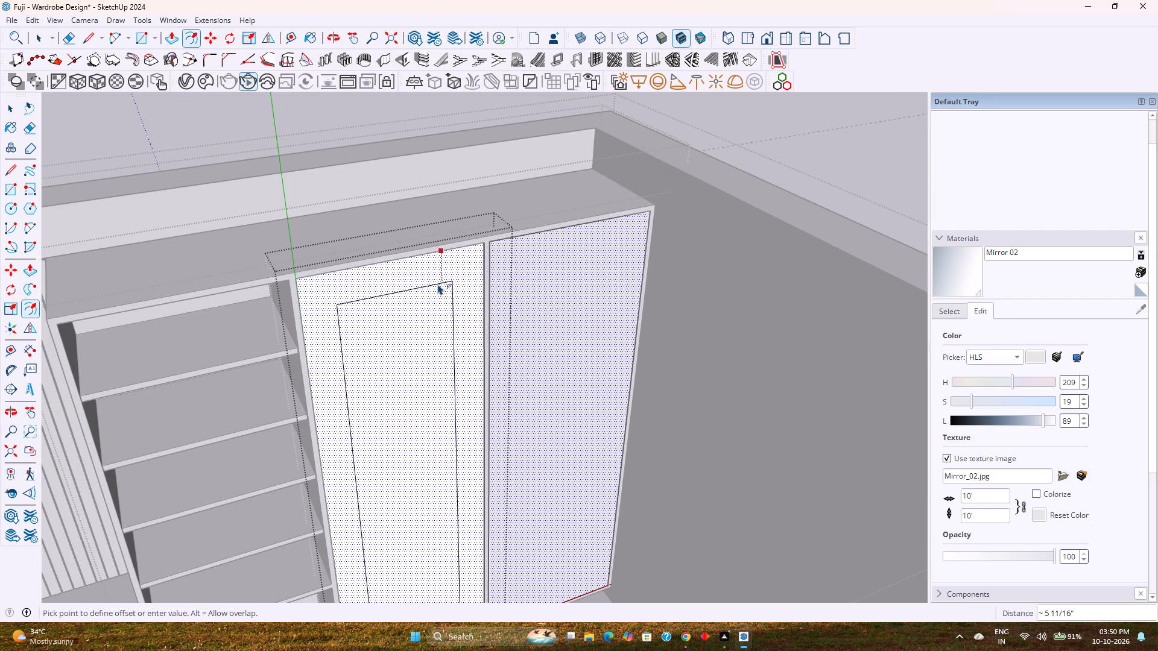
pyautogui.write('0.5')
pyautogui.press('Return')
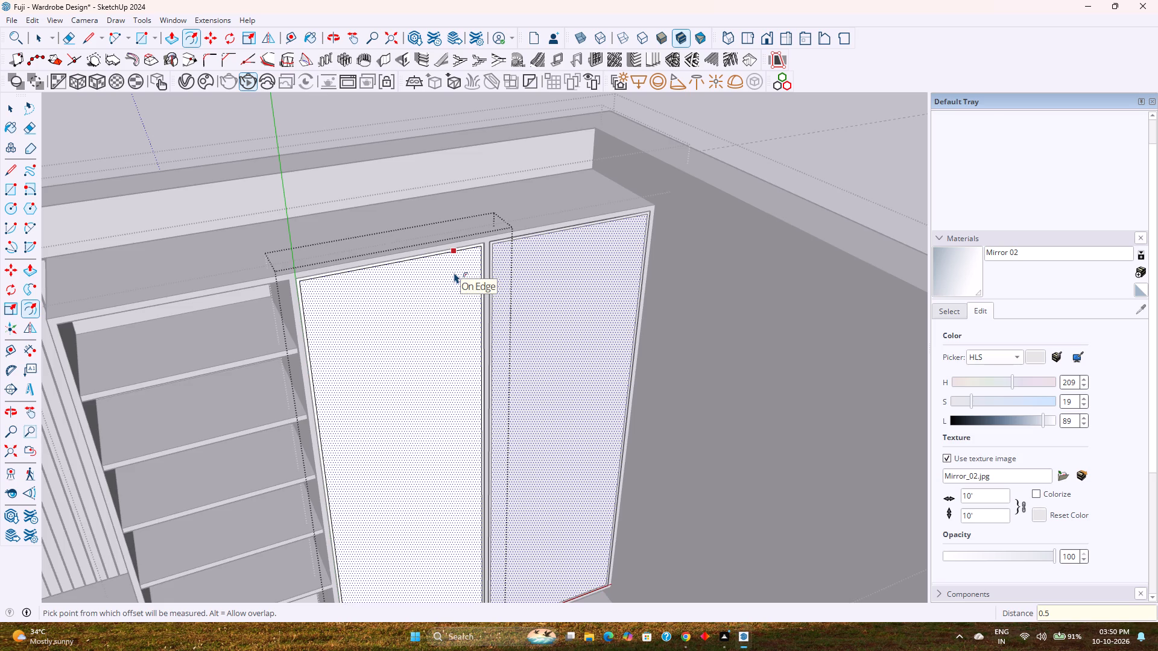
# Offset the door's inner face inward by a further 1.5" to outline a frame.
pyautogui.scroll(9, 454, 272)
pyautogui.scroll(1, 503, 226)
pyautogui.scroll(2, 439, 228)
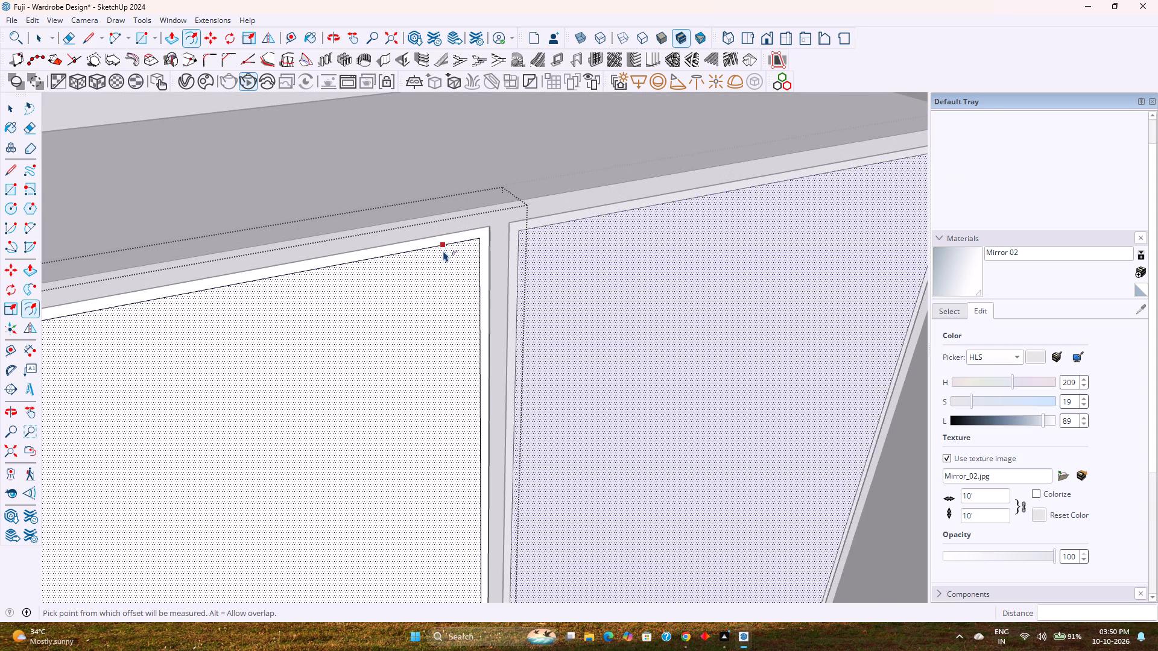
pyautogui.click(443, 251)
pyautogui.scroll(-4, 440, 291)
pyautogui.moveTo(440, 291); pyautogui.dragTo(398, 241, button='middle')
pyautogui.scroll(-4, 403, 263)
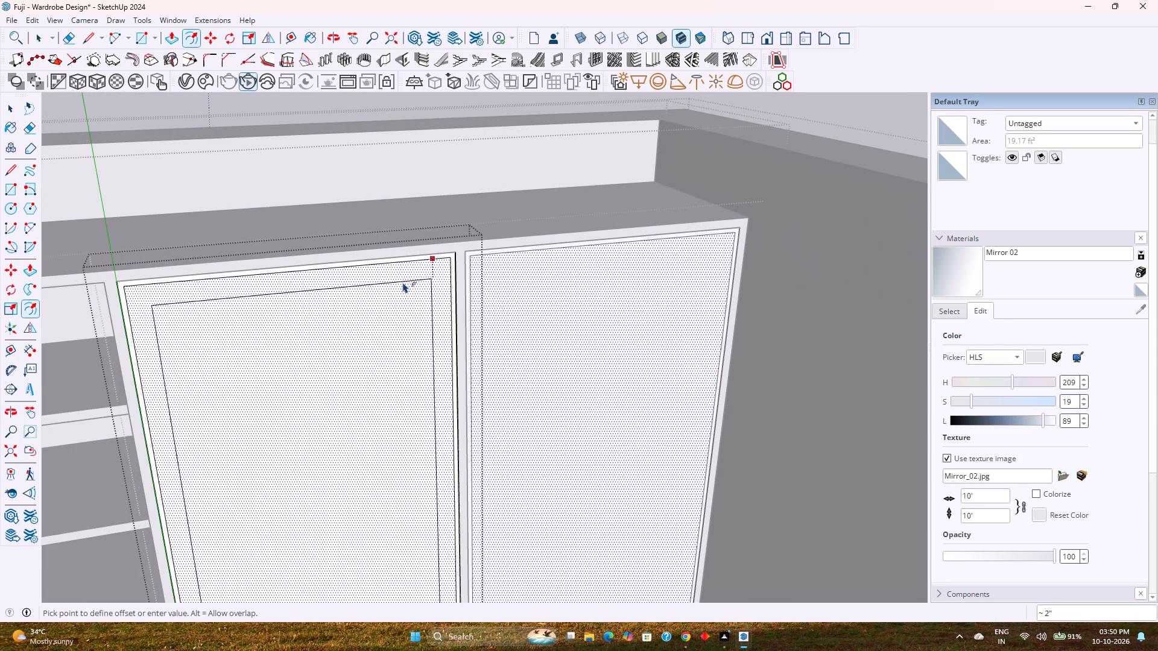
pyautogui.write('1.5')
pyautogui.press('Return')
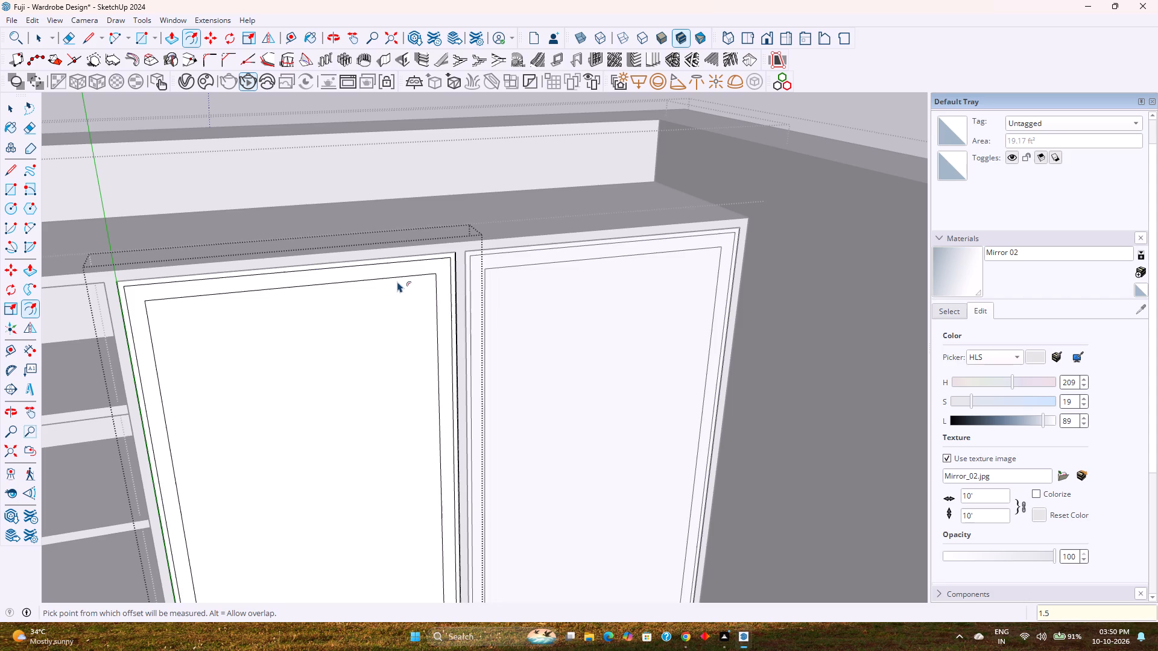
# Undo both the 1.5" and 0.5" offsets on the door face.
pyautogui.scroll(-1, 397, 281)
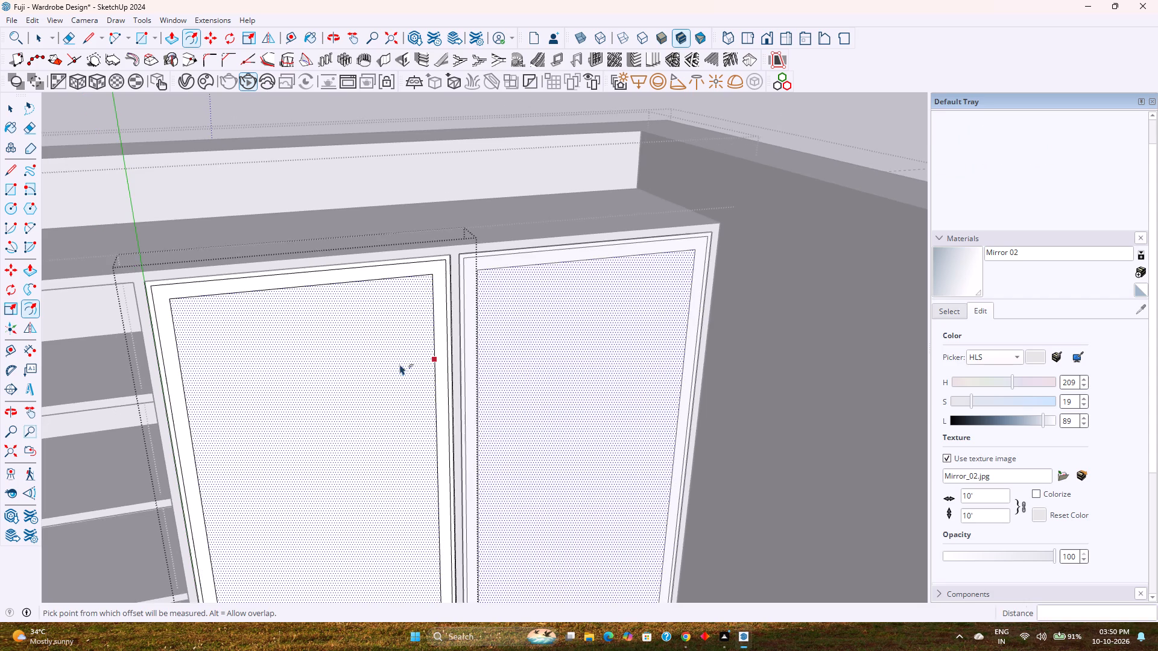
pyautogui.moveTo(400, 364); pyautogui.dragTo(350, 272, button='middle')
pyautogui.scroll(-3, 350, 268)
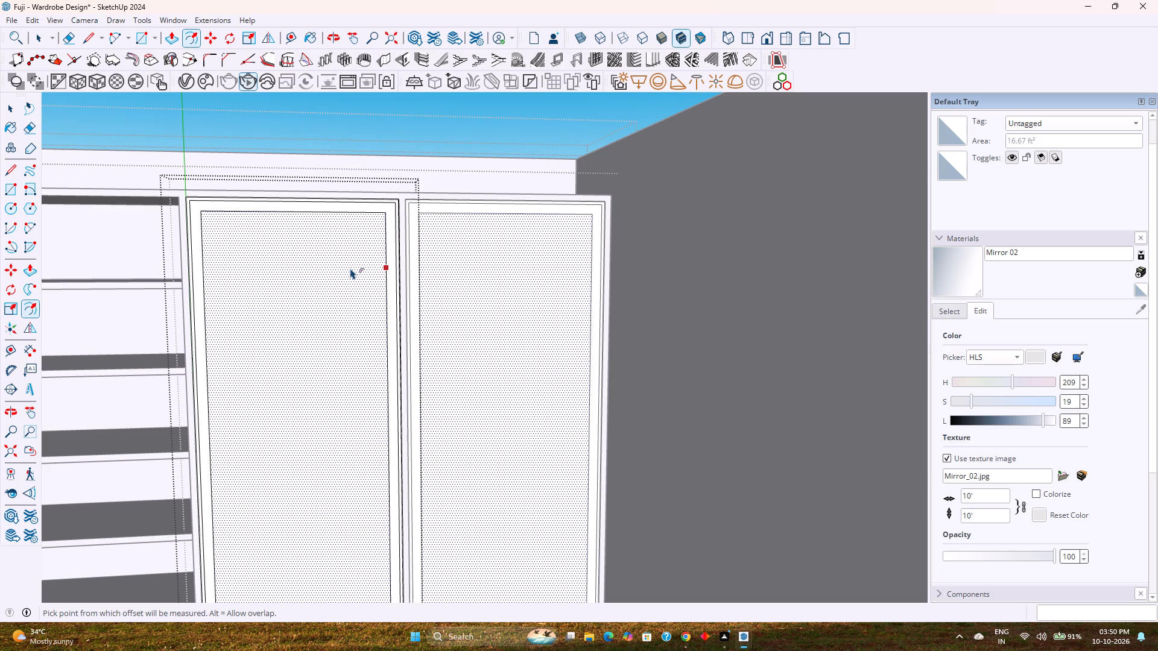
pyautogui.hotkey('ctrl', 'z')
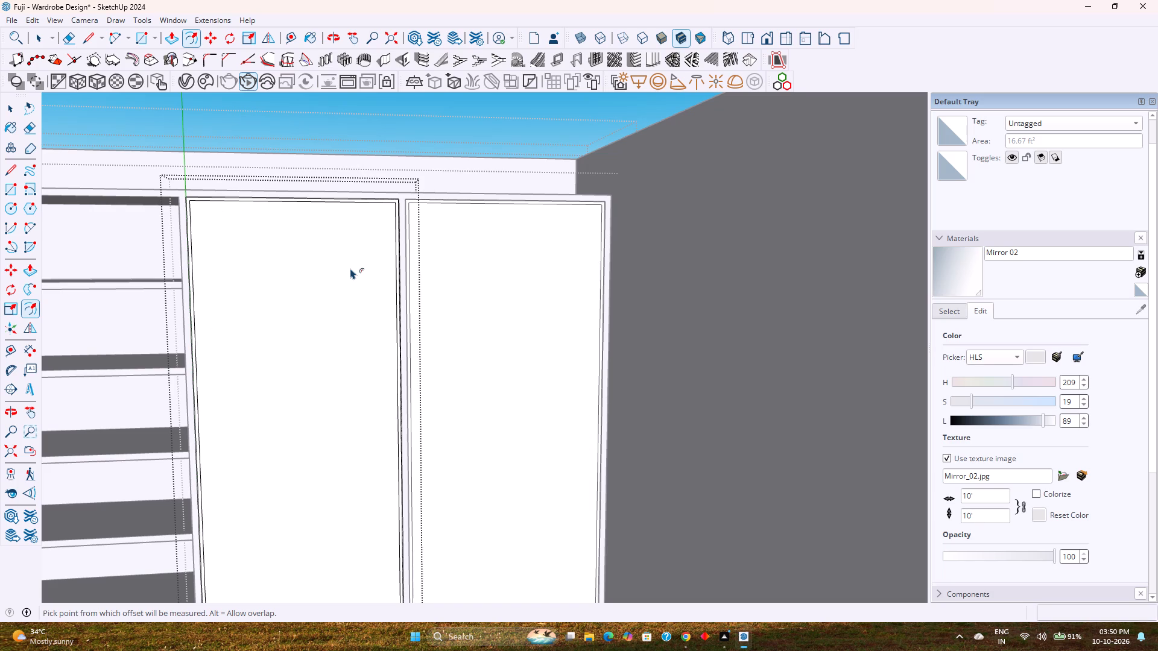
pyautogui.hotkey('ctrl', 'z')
# Push/Pull the middle bay's door face outward by 0.75" to give the door its thickness.
pyautogui.scroll(-1, 350, 268)
pyautogui.moveTo(350, 268); pyautogui.dragTo(369, 312, button='middle')
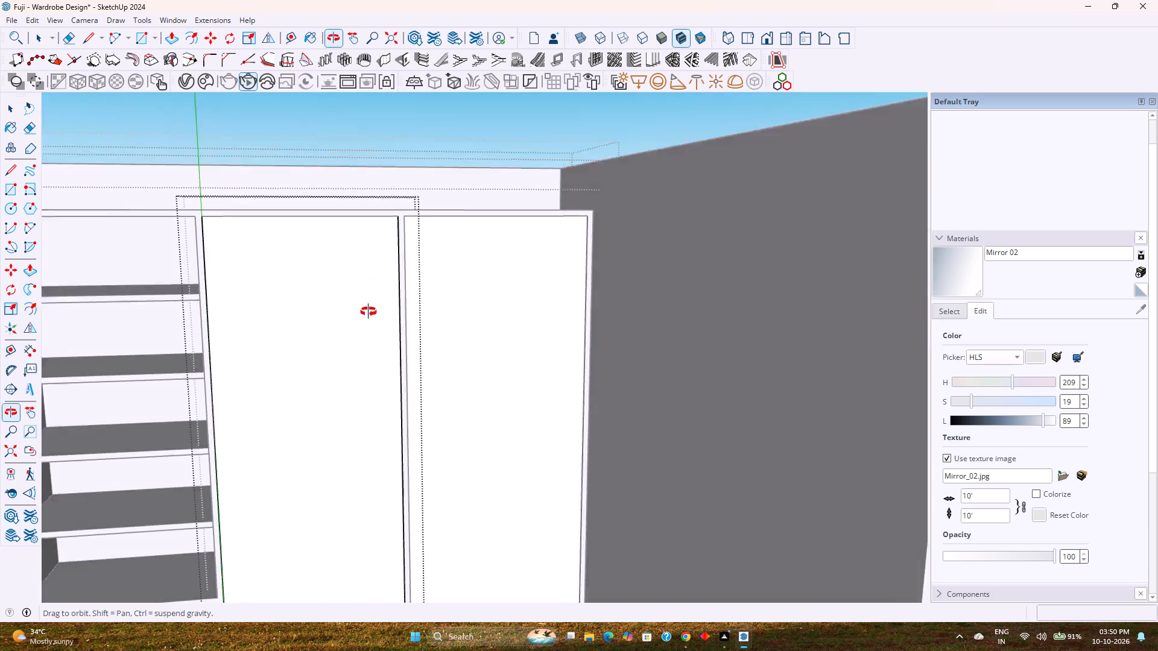
pyautogui.moveTo(369, 312); pyautogui.dragTo(422, 410, button='middle')
pyautogui.press('p')
pyautogui.click(402, 348)
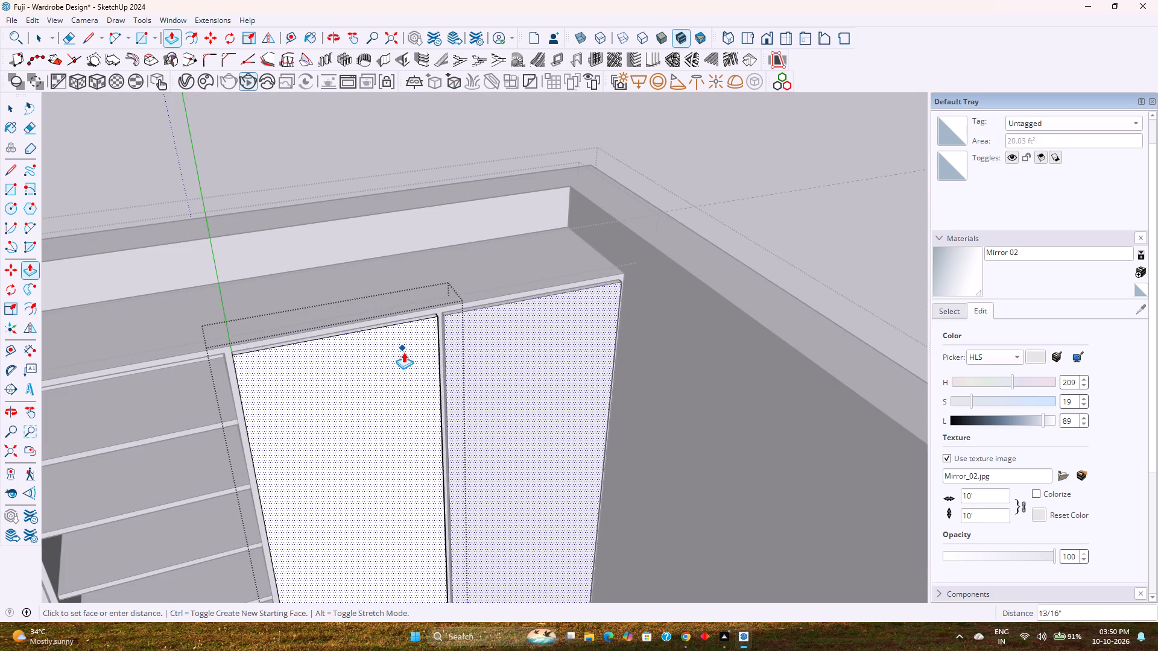
pyautogui.write('0.')
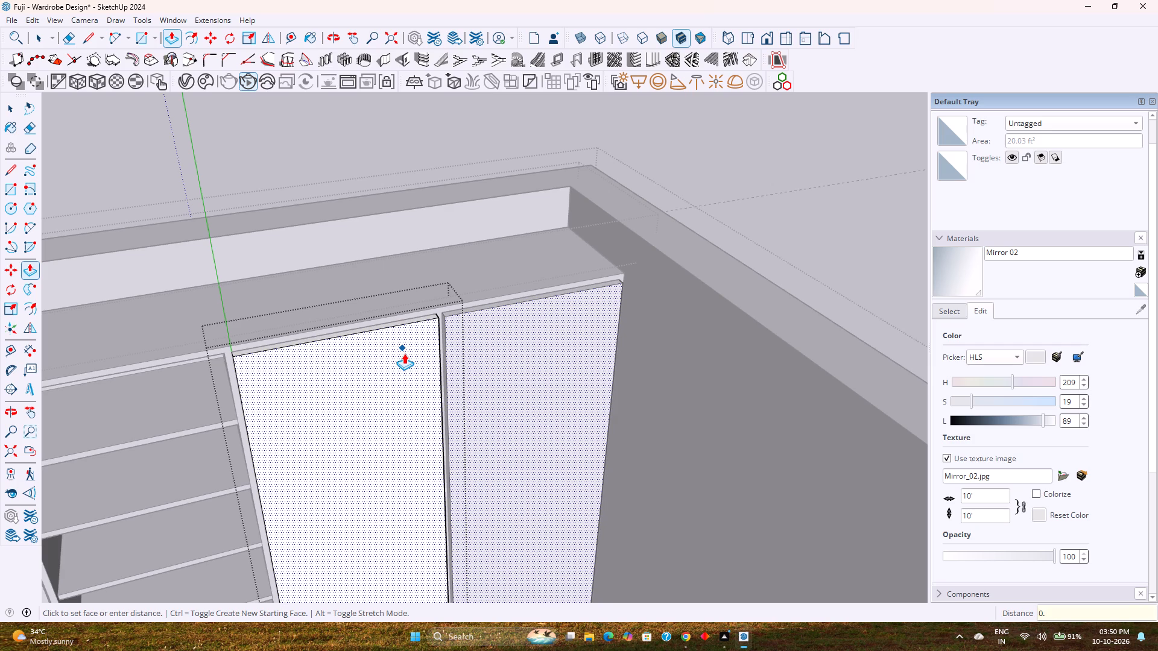
pyautogui.write('75')
pyautogui.press('Return')
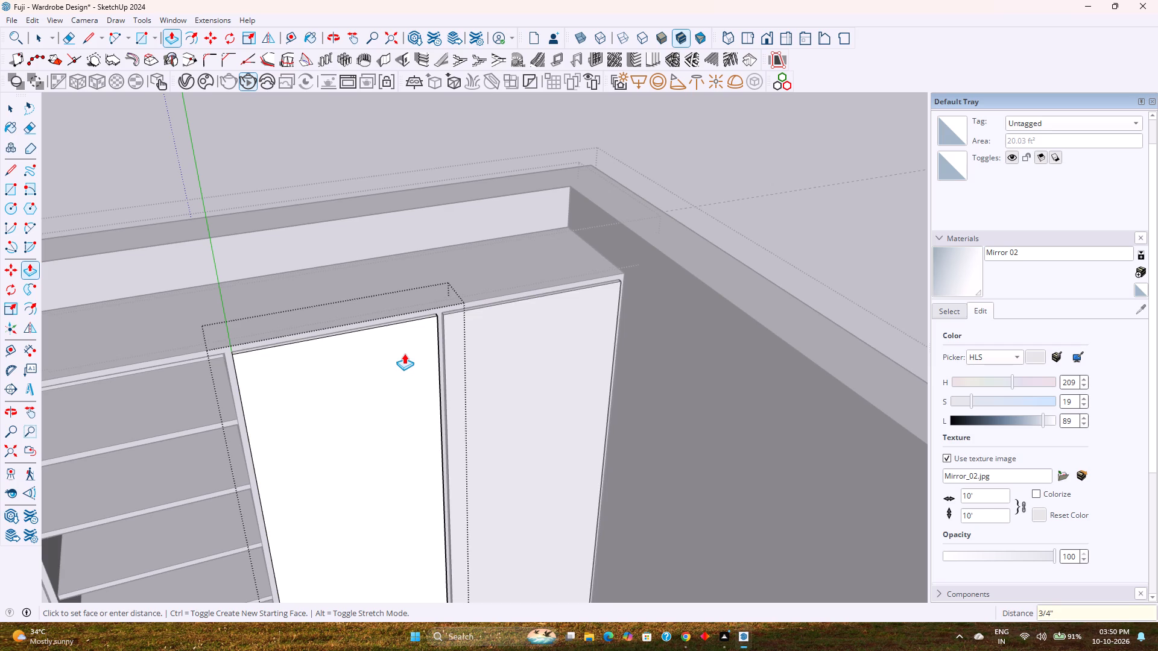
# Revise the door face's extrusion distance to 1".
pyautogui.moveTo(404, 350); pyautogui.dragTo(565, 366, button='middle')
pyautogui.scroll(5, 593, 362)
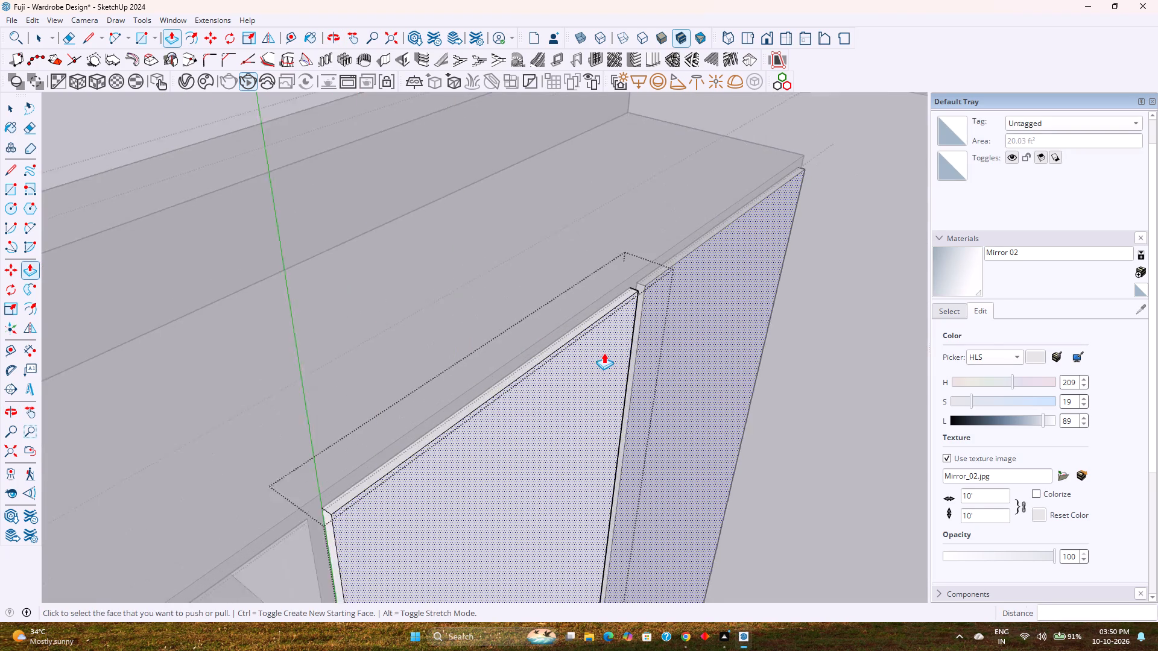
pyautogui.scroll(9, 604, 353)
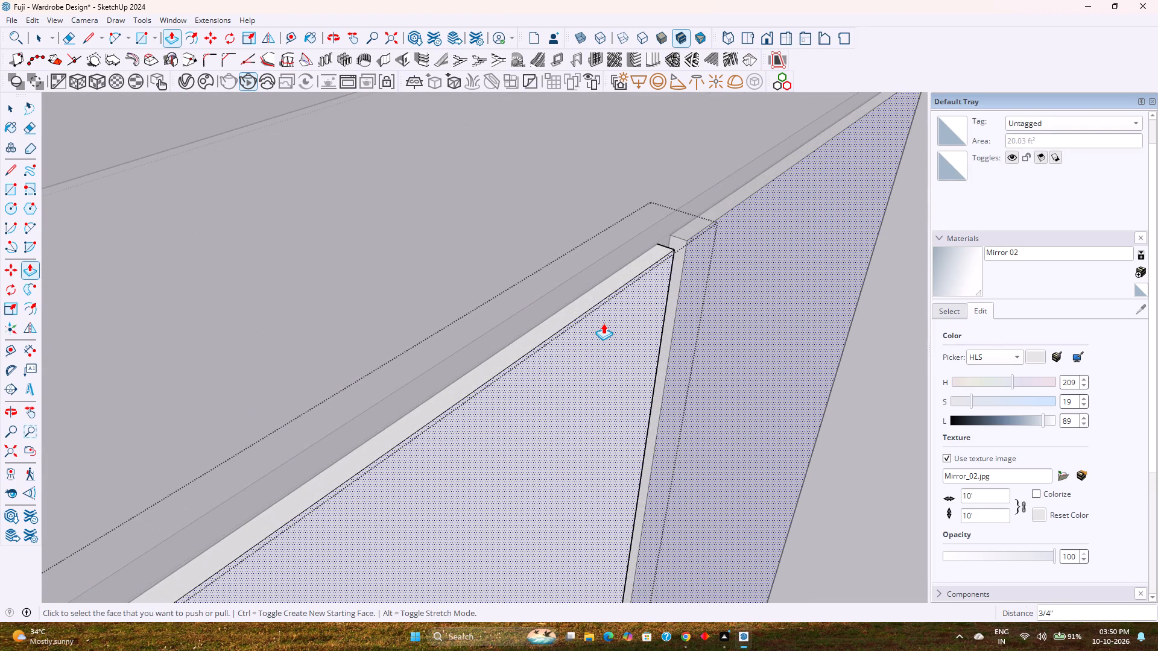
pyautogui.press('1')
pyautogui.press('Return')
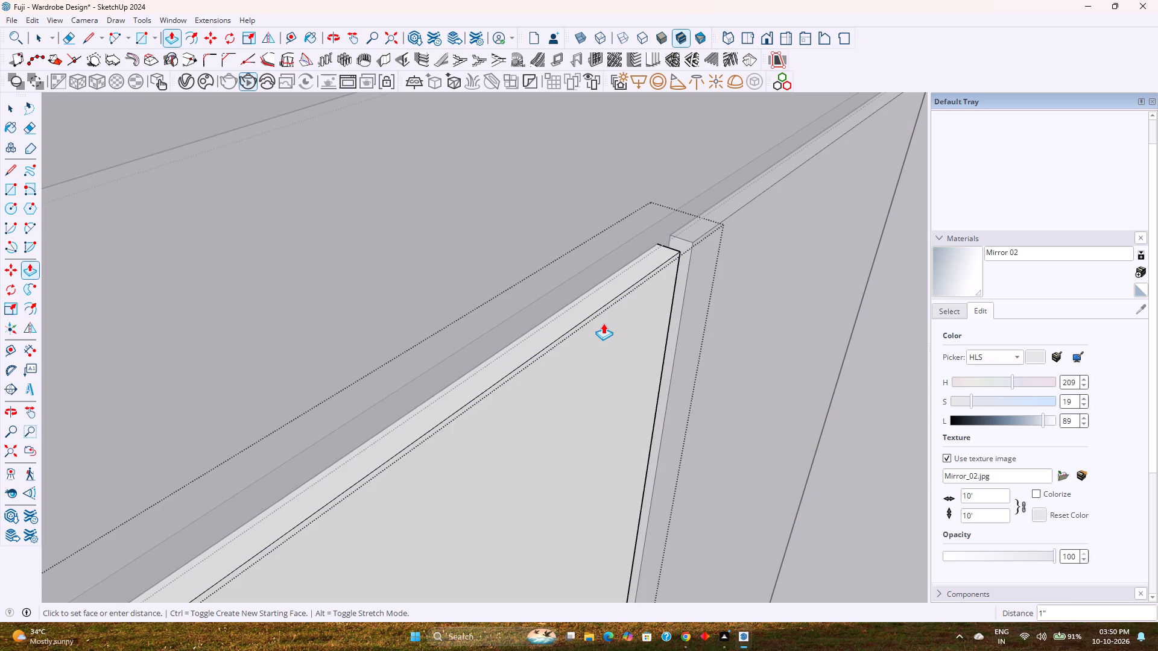
# Set the door face's extrusion distance to 0.75" again.
pyautogui.moveTo(624, 325); pyautogui.dragTo(513, 289, button='middle')
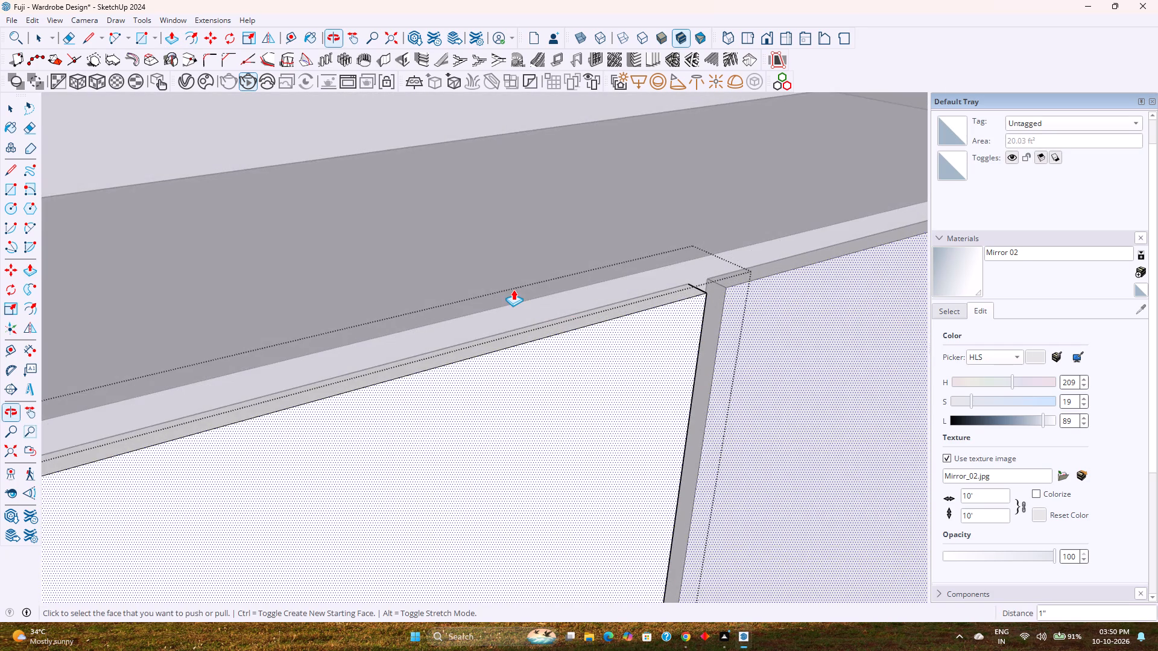
pyautogui.scroll(-2, 513, 289)
pyautogui.write('0.75')
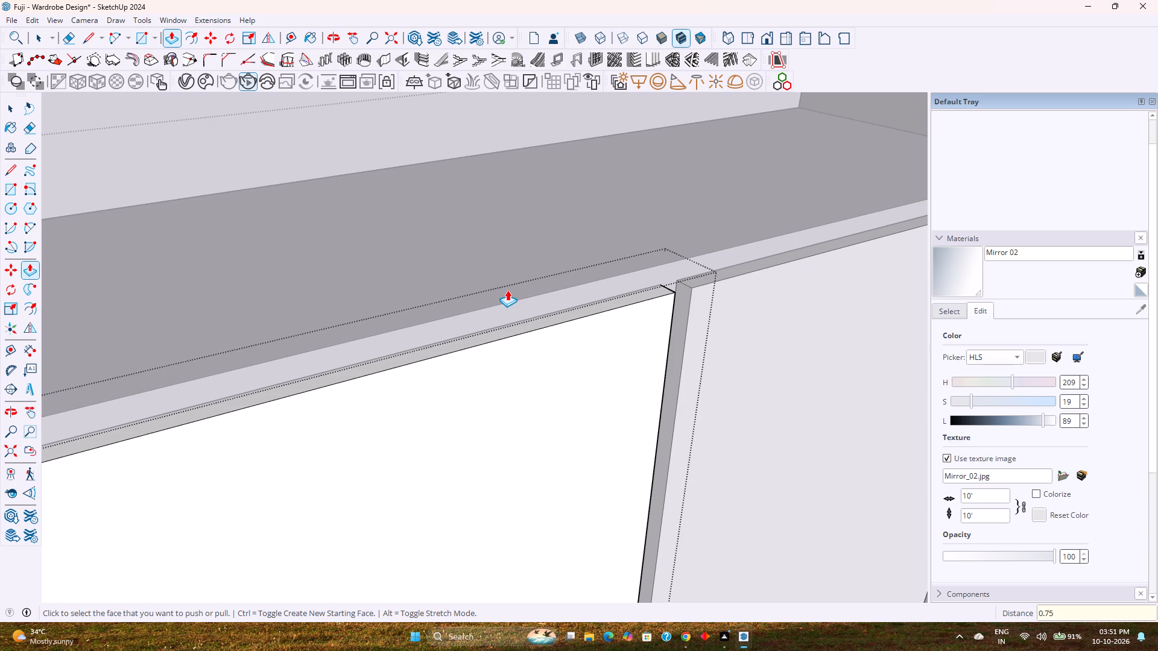
pyautogui.press('Return')
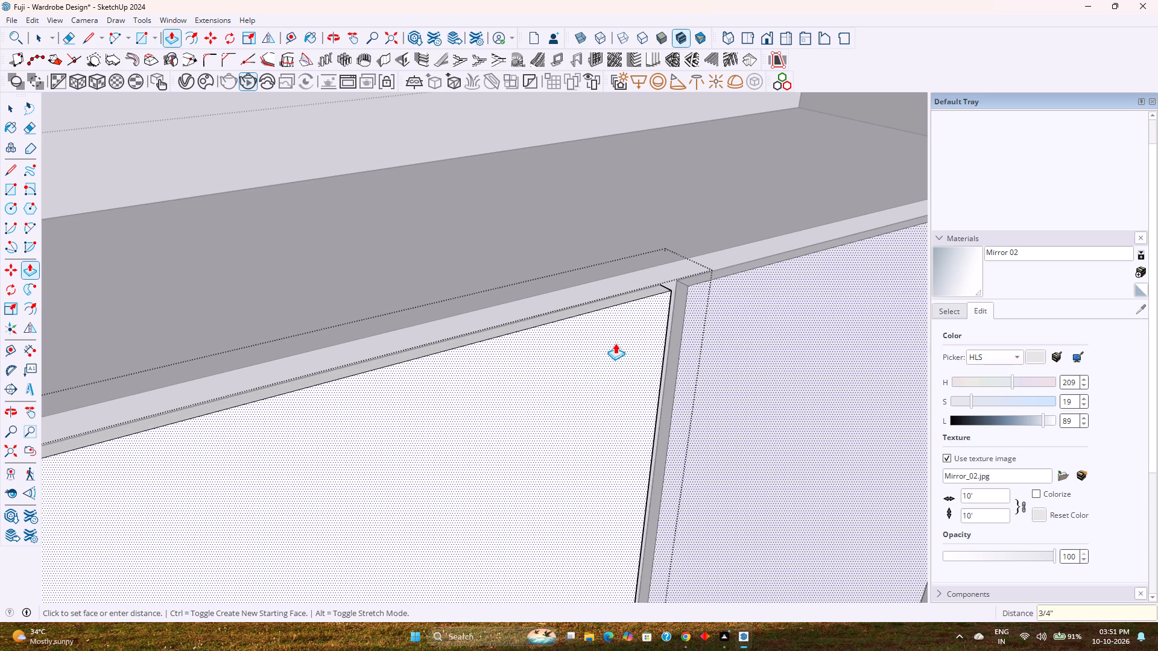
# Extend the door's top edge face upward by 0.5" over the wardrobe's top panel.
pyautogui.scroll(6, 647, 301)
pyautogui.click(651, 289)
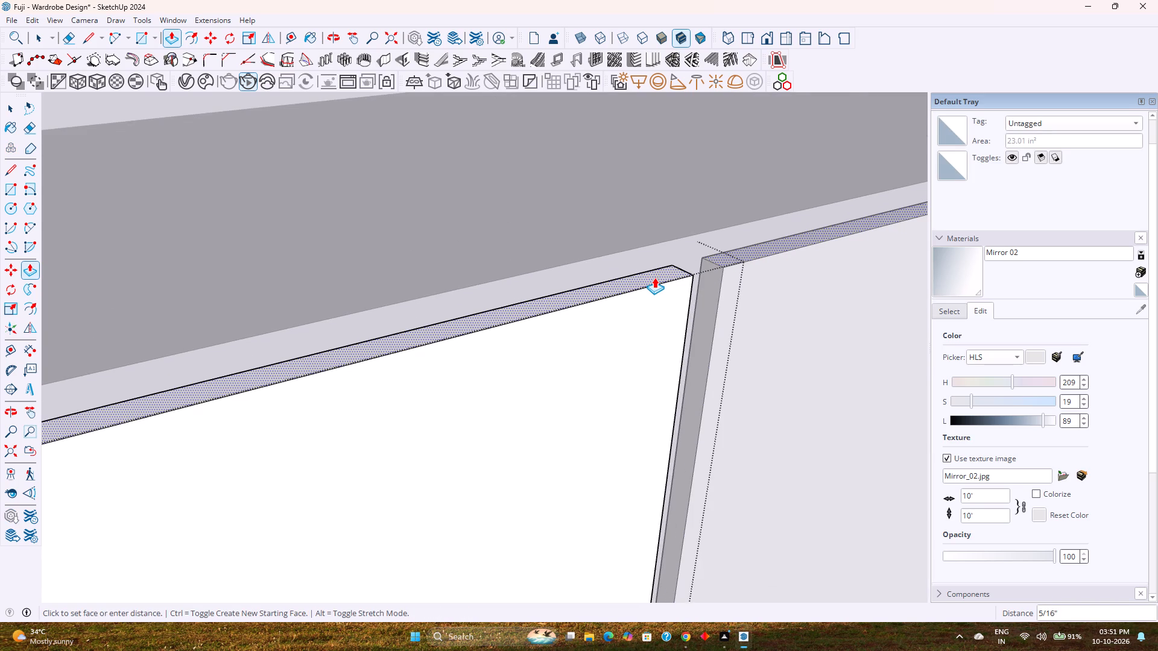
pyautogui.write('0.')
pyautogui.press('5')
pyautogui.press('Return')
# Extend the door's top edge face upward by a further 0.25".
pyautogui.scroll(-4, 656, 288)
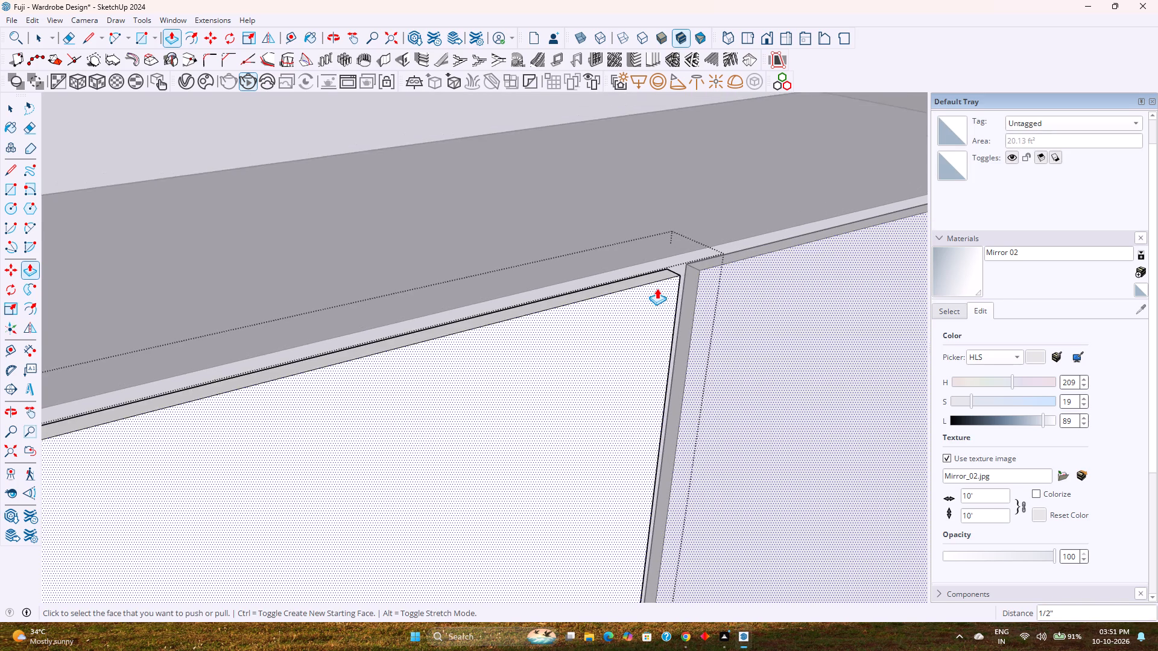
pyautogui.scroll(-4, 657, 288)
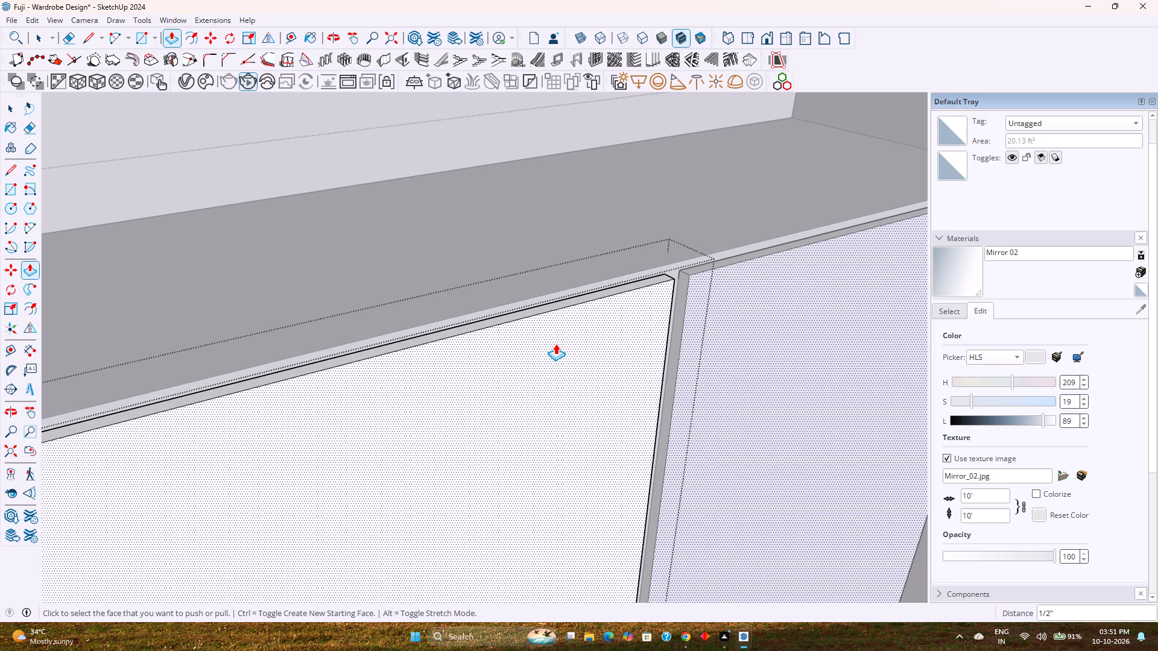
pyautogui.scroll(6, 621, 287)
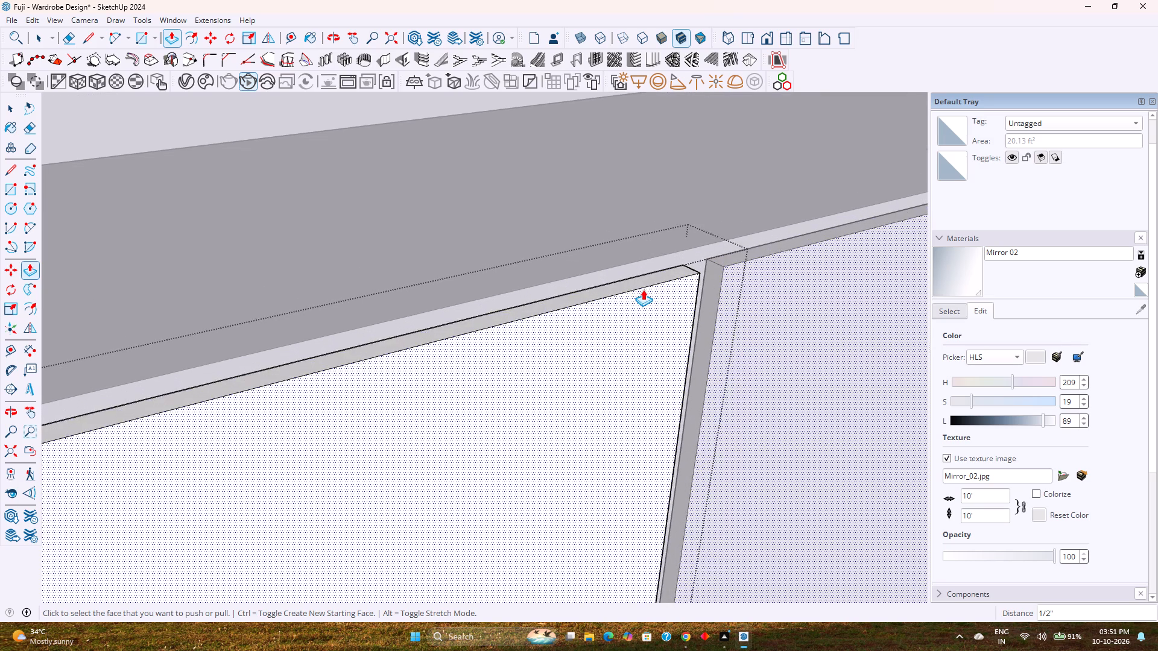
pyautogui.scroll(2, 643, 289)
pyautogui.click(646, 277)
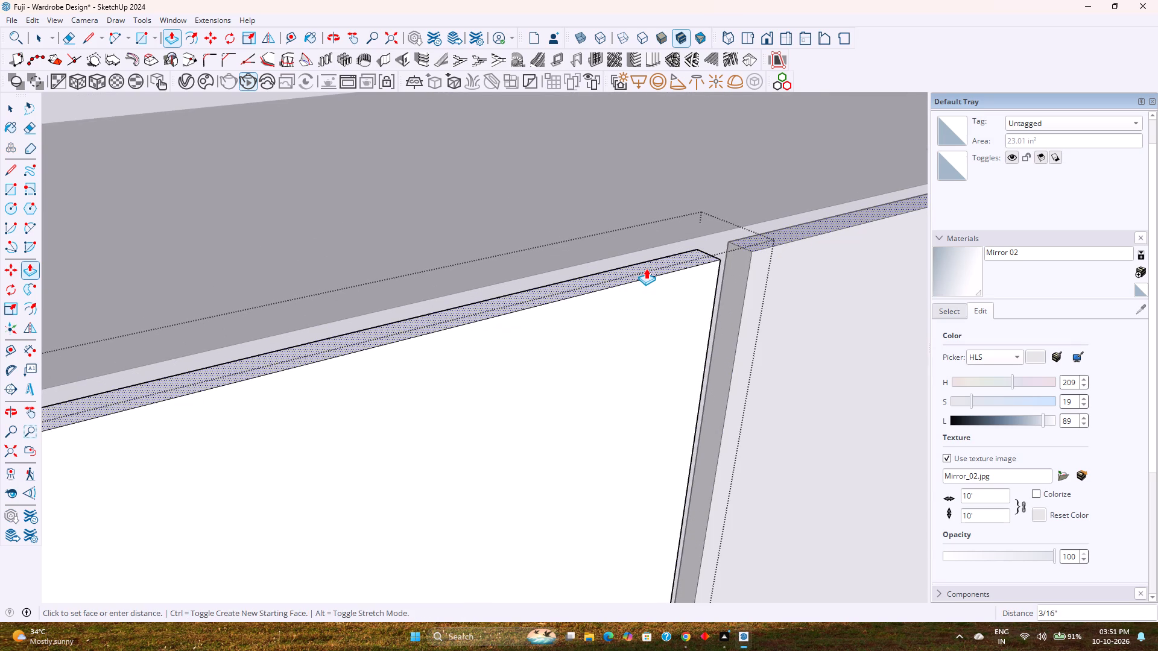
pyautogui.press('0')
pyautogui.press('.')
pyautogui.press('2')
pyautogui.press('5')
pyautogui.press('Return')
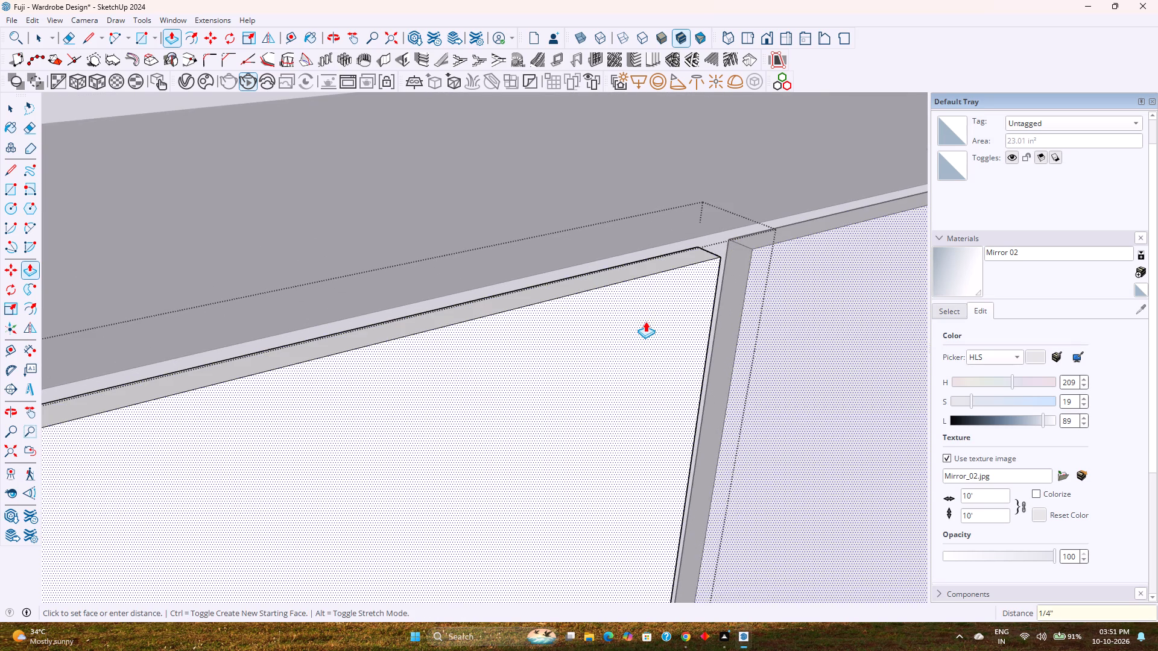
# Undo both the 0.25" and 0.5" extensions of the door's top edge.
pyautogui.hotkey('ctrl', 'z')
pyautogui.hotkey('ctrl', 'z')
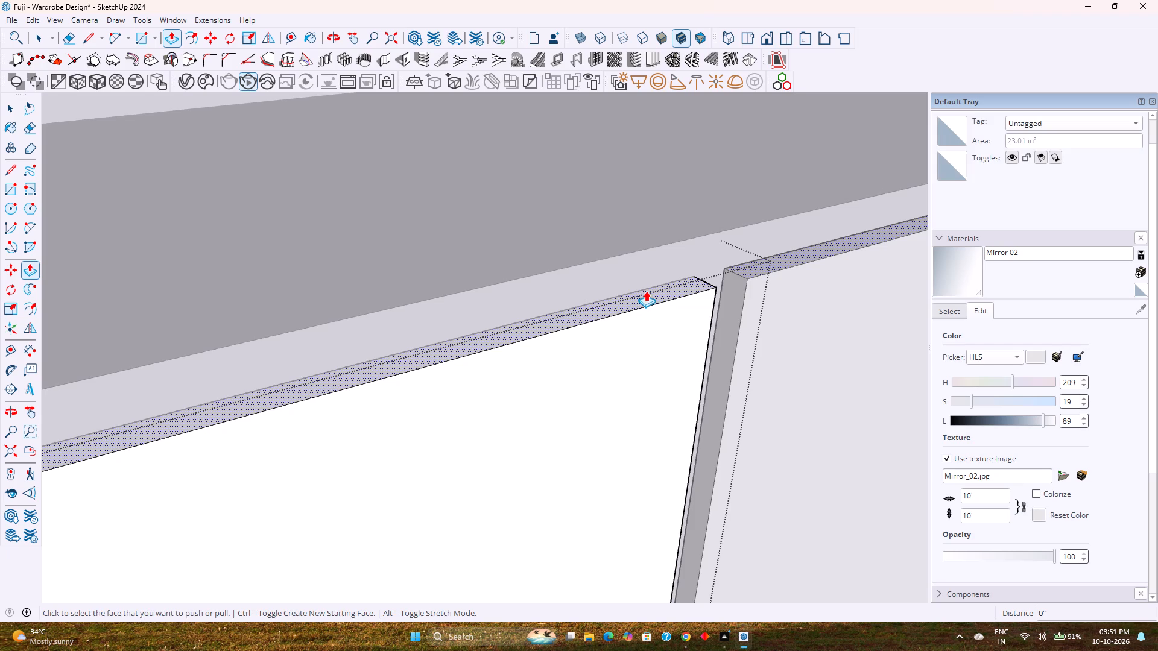
# Extend the door's top edge face upward by 0.75" in a single Push/Pull.
pyautogui.click(646, 294)
pyautogui.press('0')
pyautogui.press('.')
pyautogui.press('7')
pyautogui.press('5')
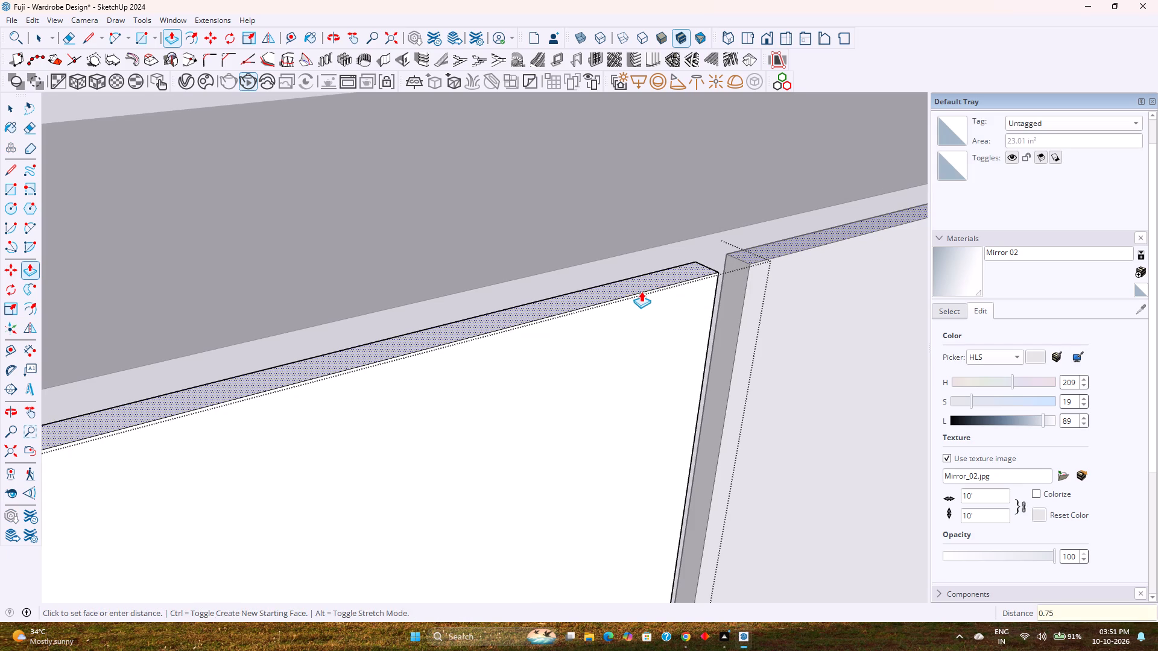
pyautogui.press('Return')
# Repeat the 0.75" extension on the door's side face next to the neighbouring right-hand door.
pyautogui.scroll(-3, 641, 297)
pyautogui.moveTo(701, 273); pyautogui.dragTo(404, 333, button='middle')
pyautogui.scroll(16, 756, 371)
pyautogui.moveTo(694, 394); pyautogui.dragTo(618, 385, button='middle')
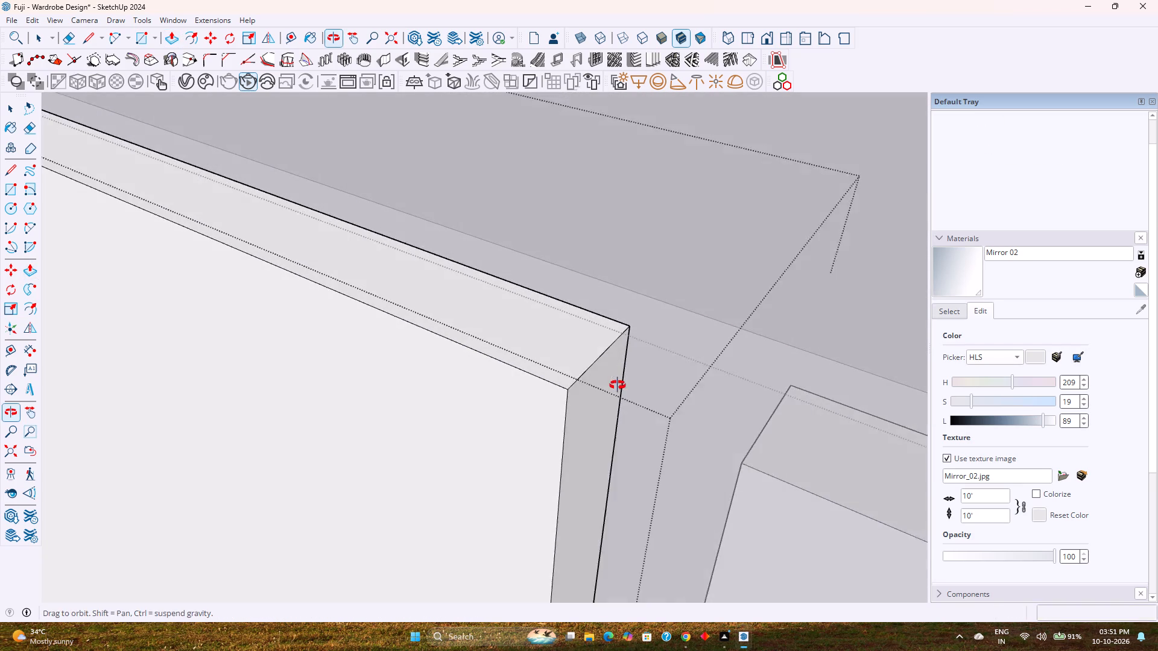
pyautogui.moveTo(618, 385); pyautogui.dragTo(617, 385, button='middle')
pyautogui.scroll(1, 617, 385)
pyautogui.doubleClick(604, 398)
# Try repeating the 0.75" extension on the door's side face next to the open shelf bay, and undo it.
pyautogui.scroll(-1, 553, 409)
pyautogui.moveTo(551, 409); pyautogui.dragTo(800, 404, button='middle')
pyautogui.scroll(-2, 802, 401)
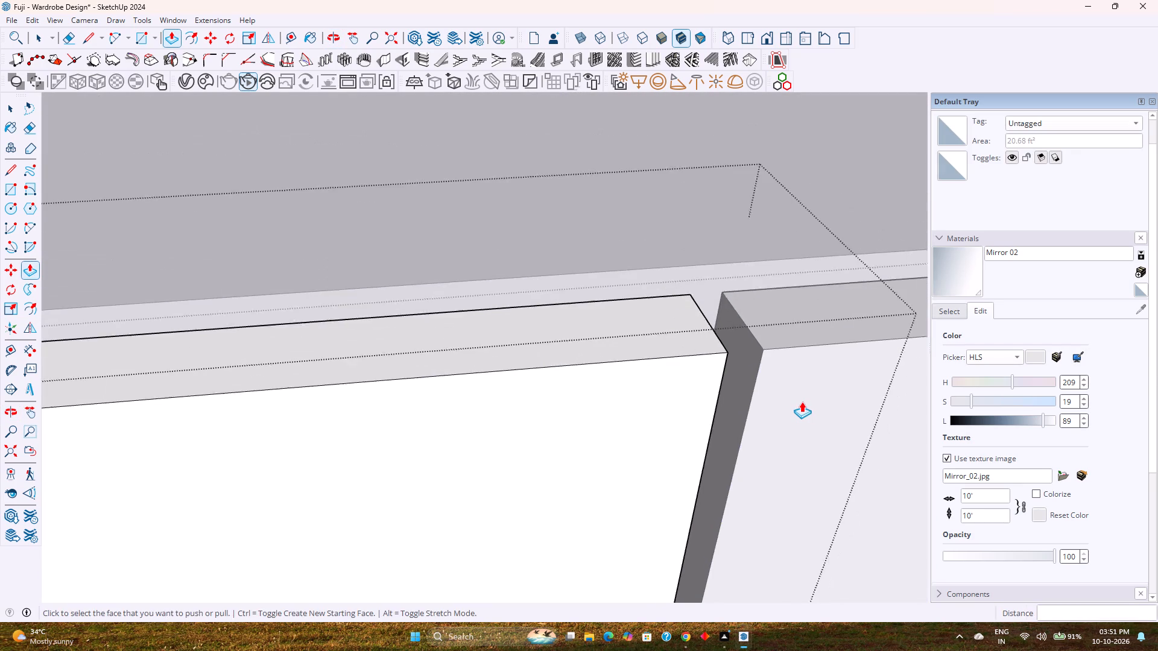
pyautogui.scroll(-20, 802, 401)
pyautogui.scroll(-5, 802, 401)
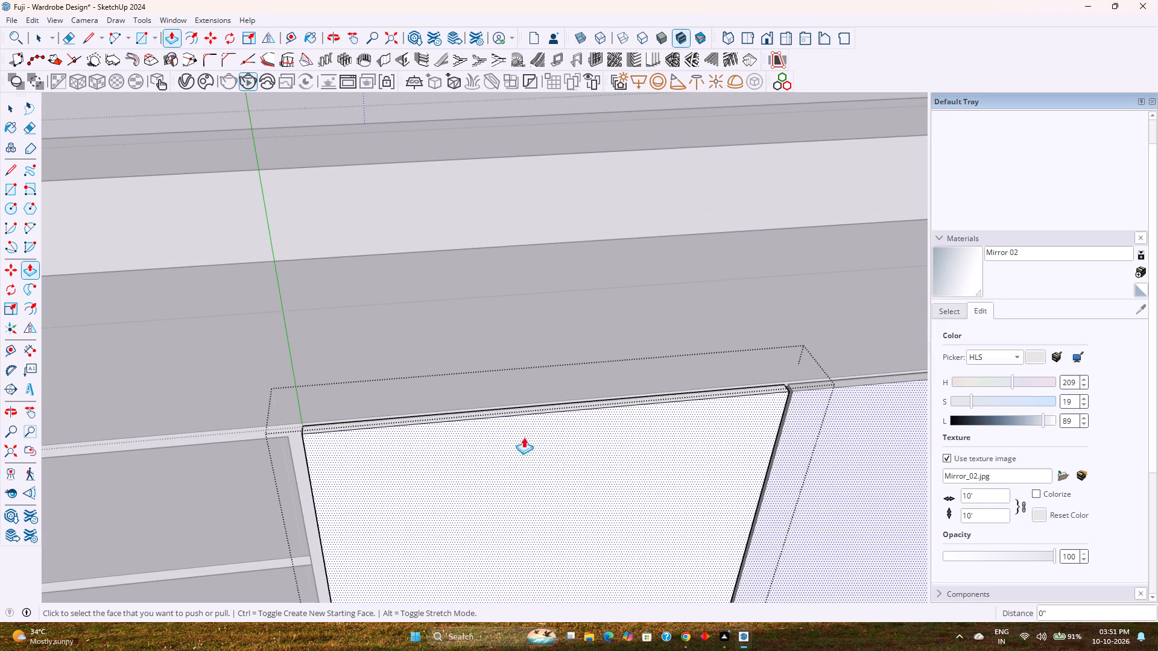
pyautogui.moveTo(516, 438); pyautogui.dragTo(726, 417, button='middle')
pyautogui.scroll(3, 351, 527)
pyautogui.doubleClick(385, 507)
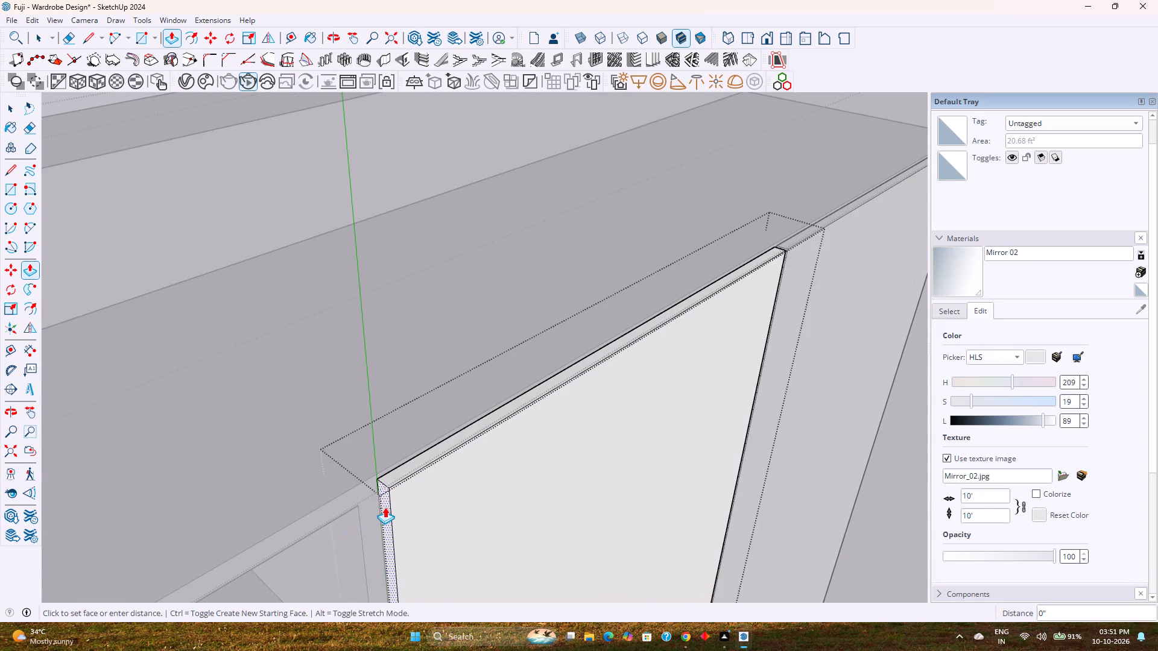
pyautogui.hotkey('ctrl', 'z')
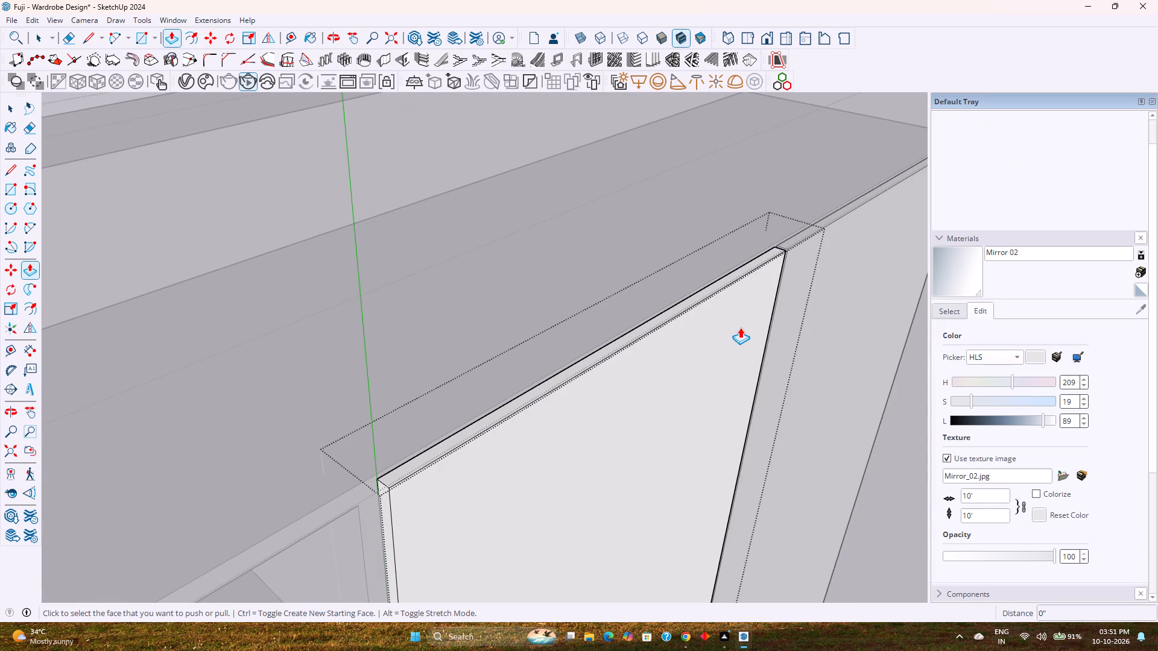
# Examine how the middle door's top and side edges sit against the wardrobe frame and the neighbouring door.
pyautogui.moveTo(744, 314); pyautogui.dragTo(702, 333, button='middle')
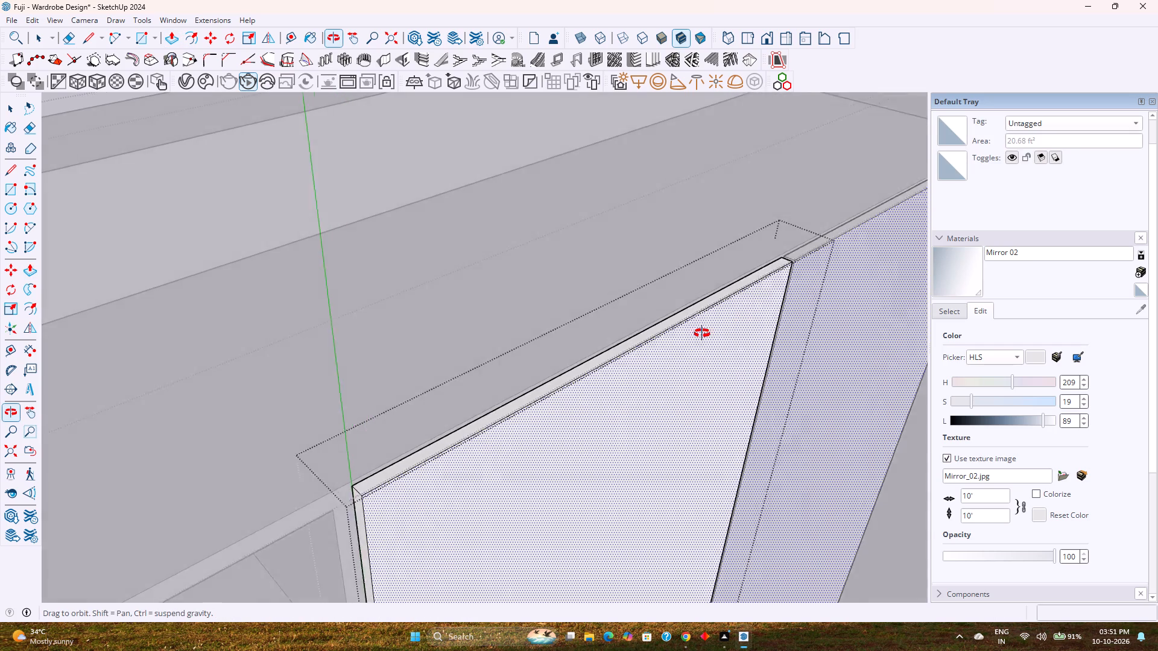
pyautogui.moveTo(702, 333); pyautogui.dragTo(606, 338, button='middle')
pyautogui.scroll(-6, 605, 335)
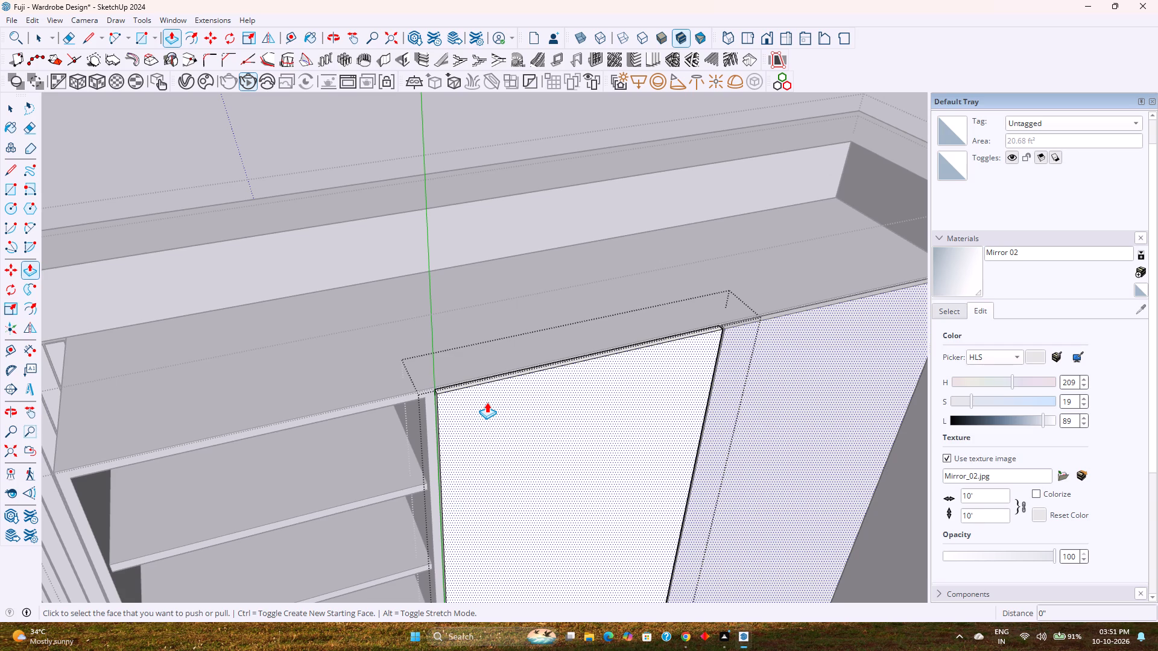
pyautogui.scroll(4, 690, 372)
pyautogui.moveTo(749, 344); pyautogui.dragTo(750, 344, button='middle')
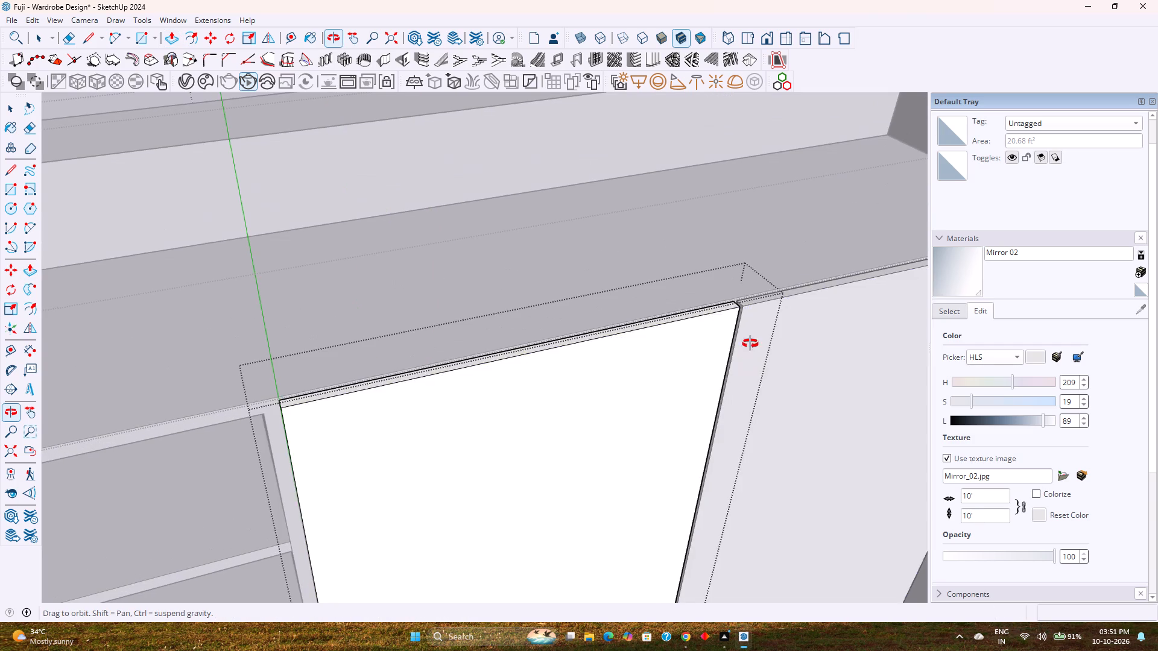
pyautogui.moveTo(750, 344); pyautogui.dragTo(613, 325, button='middle')
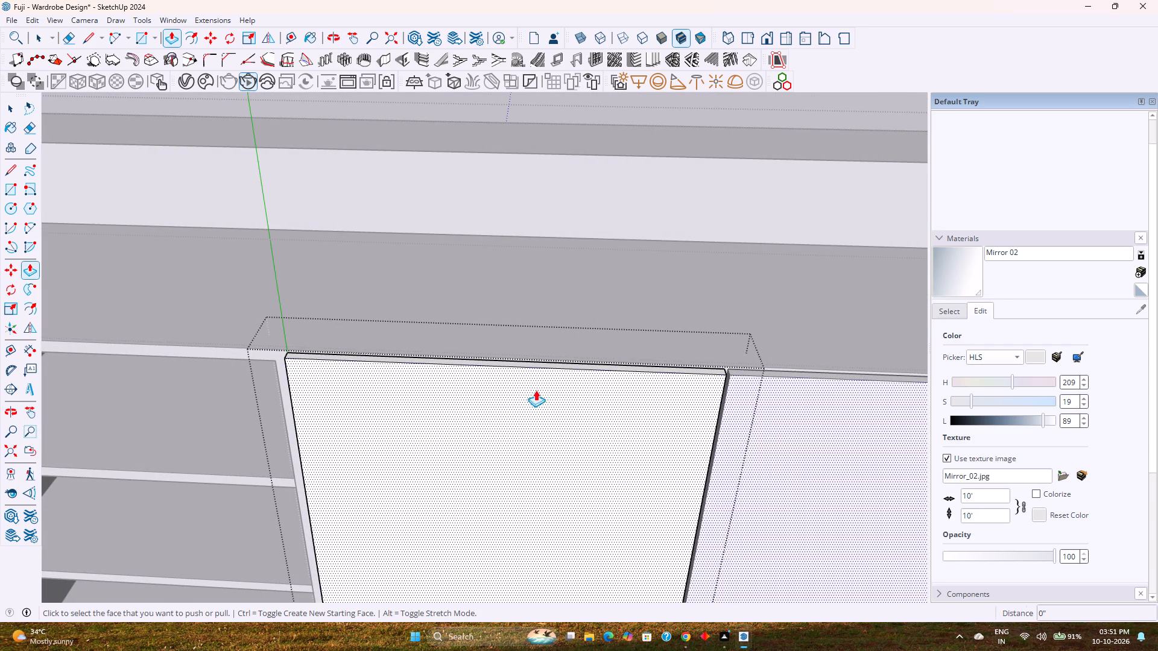
pyautogui.moveTo(535, 390); pyautogui.dragTo(547, 362, button='middle')
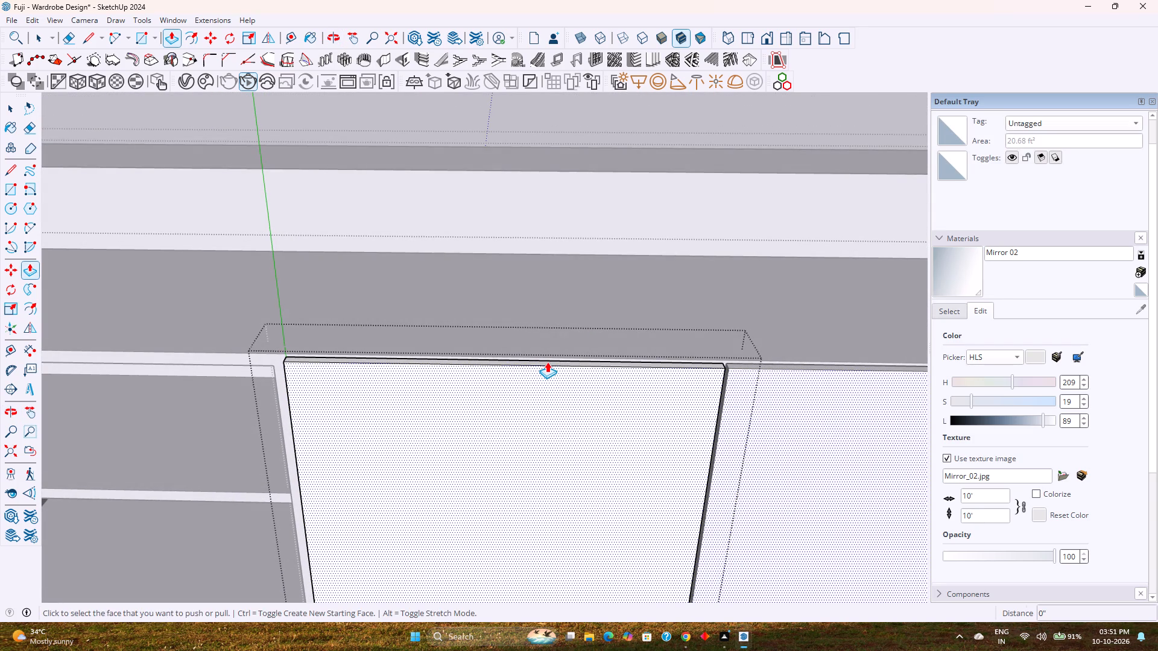
pyautogui.scroll(-5, 547, 362)
pyautogui.moveTo(709, 391); pyautogui.dragTo(703, 391, button='middle')
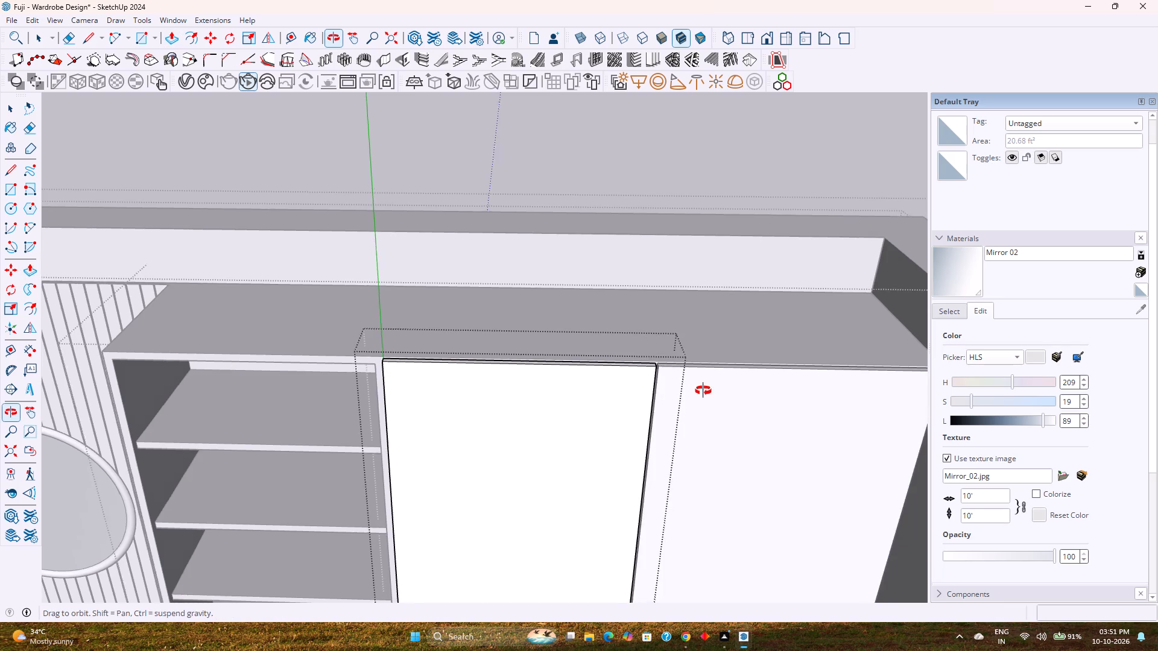
pyautogui.moveTo(703, 391); pyautogui.dragTo(604, 332, button='middle')
pyautogui.keyDown('shift'); pyautogui.moveTo(623, 380); pyautogui.dragTo(520, 341, button='middle'); pyautogui.keyUp('shift')
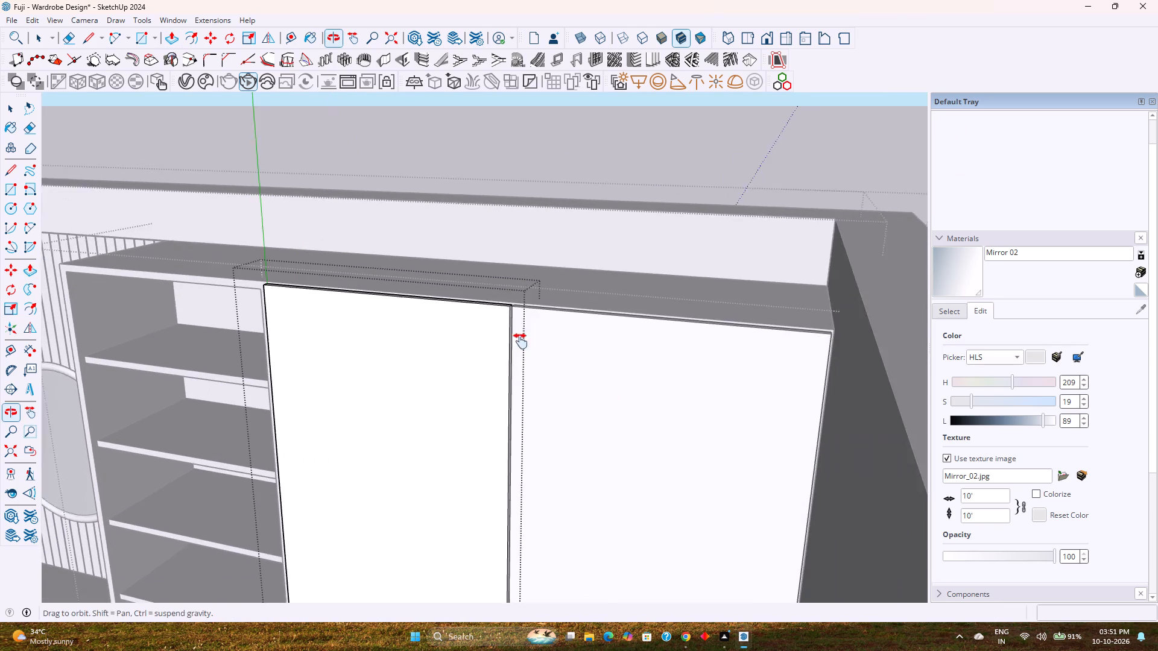
pyautogui.keyDown('shift'); pyautogui.moveTo(520, 341); pyautogui.dragTo(508, 341, button='middle'); pyautogui.keyUp('shift')
pyautogui.moveTo(640, 370); pyautogui.dragTo(842, 346, button='middle')
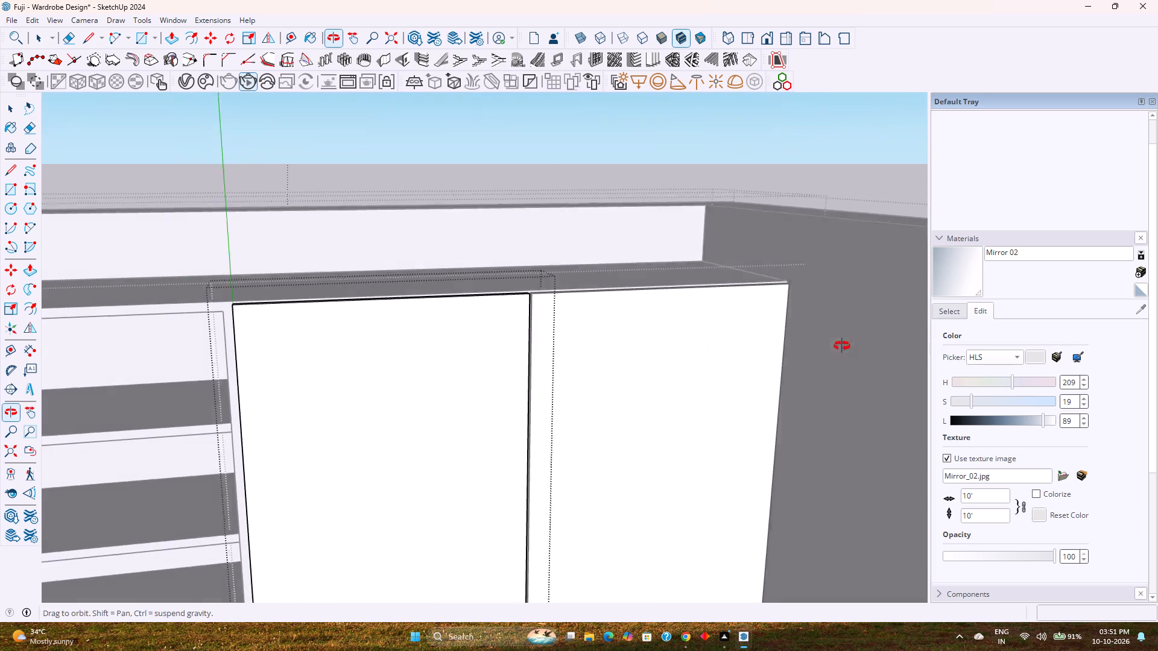
pyautogui.moveTo(842, 346); pyautogui.dragTo(844, 345, button='middle')
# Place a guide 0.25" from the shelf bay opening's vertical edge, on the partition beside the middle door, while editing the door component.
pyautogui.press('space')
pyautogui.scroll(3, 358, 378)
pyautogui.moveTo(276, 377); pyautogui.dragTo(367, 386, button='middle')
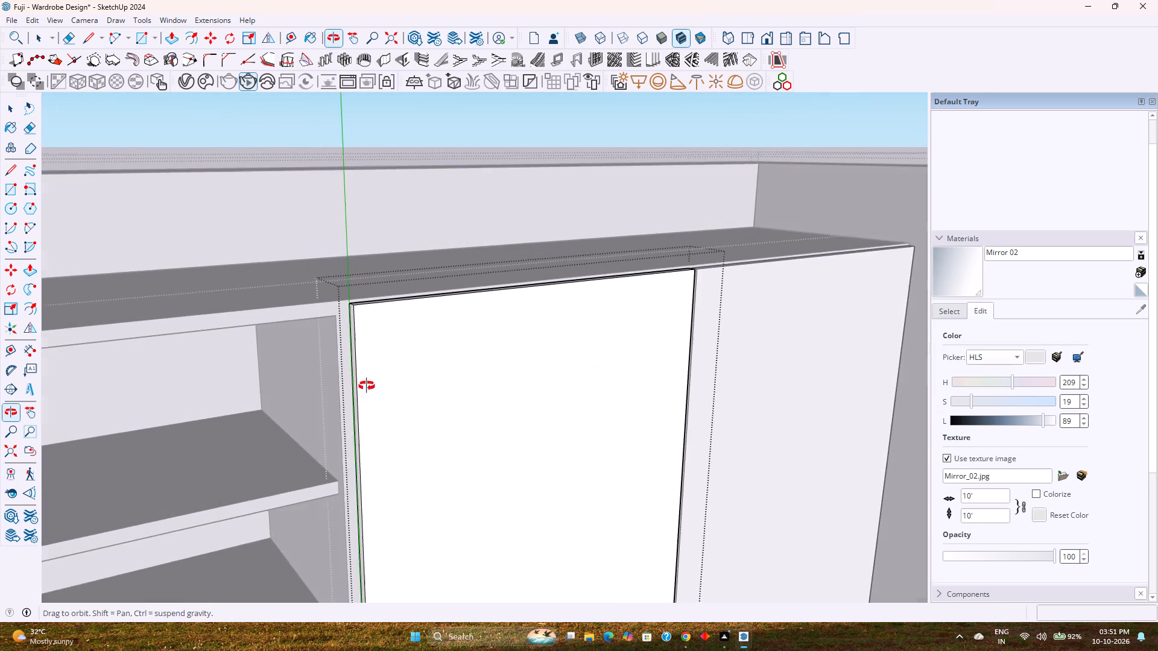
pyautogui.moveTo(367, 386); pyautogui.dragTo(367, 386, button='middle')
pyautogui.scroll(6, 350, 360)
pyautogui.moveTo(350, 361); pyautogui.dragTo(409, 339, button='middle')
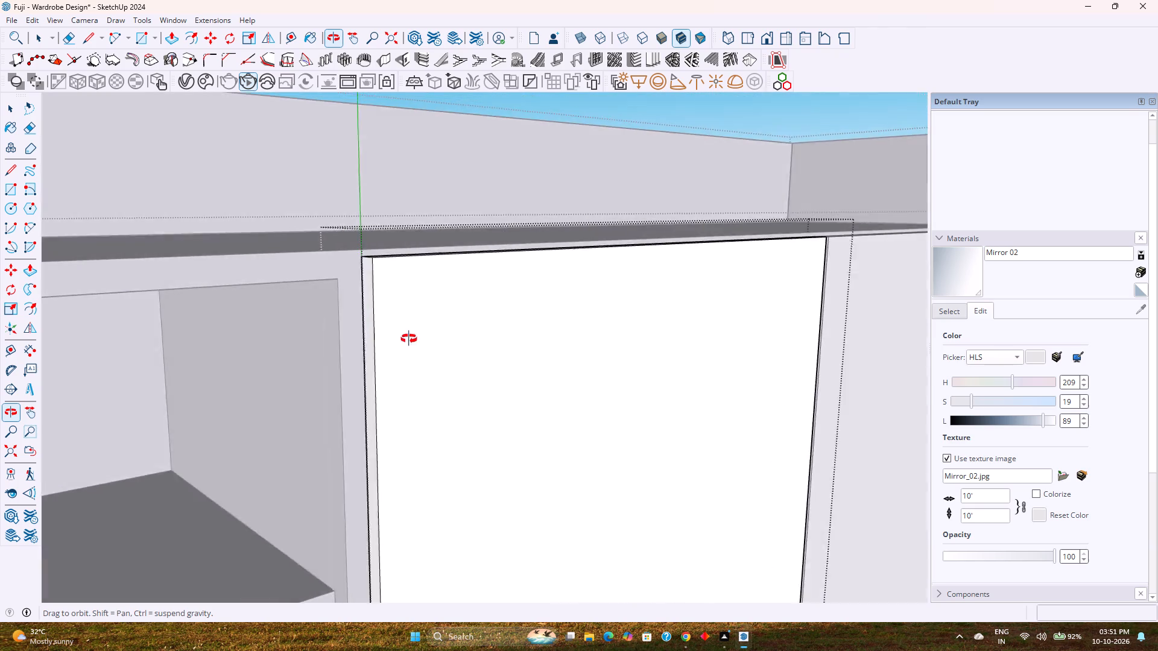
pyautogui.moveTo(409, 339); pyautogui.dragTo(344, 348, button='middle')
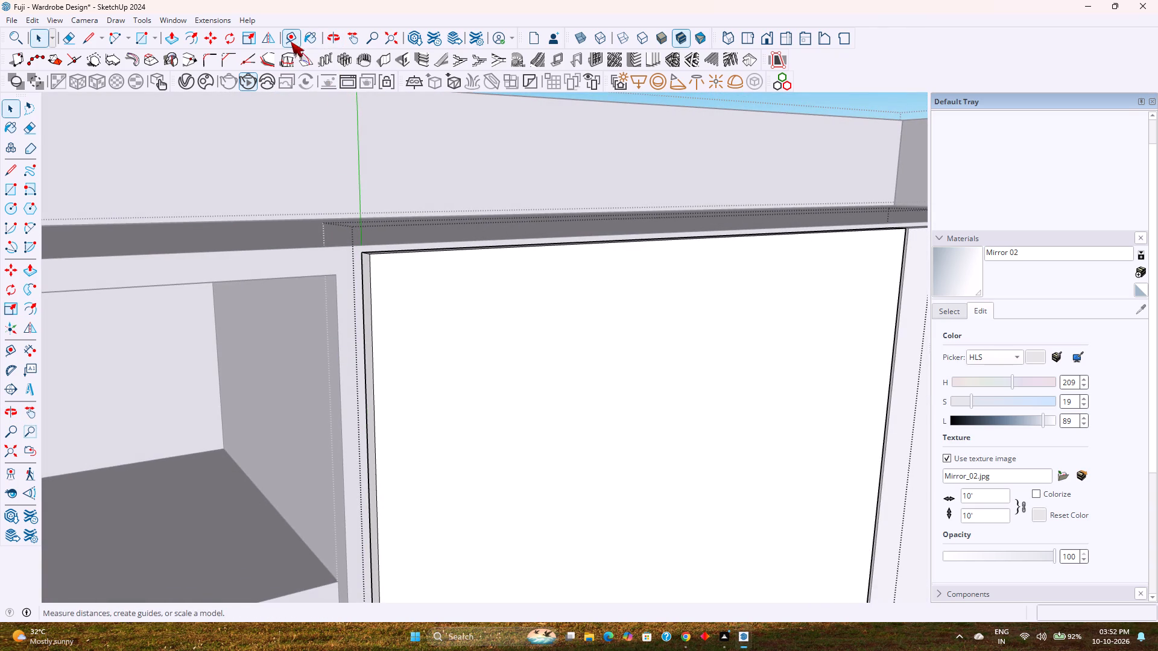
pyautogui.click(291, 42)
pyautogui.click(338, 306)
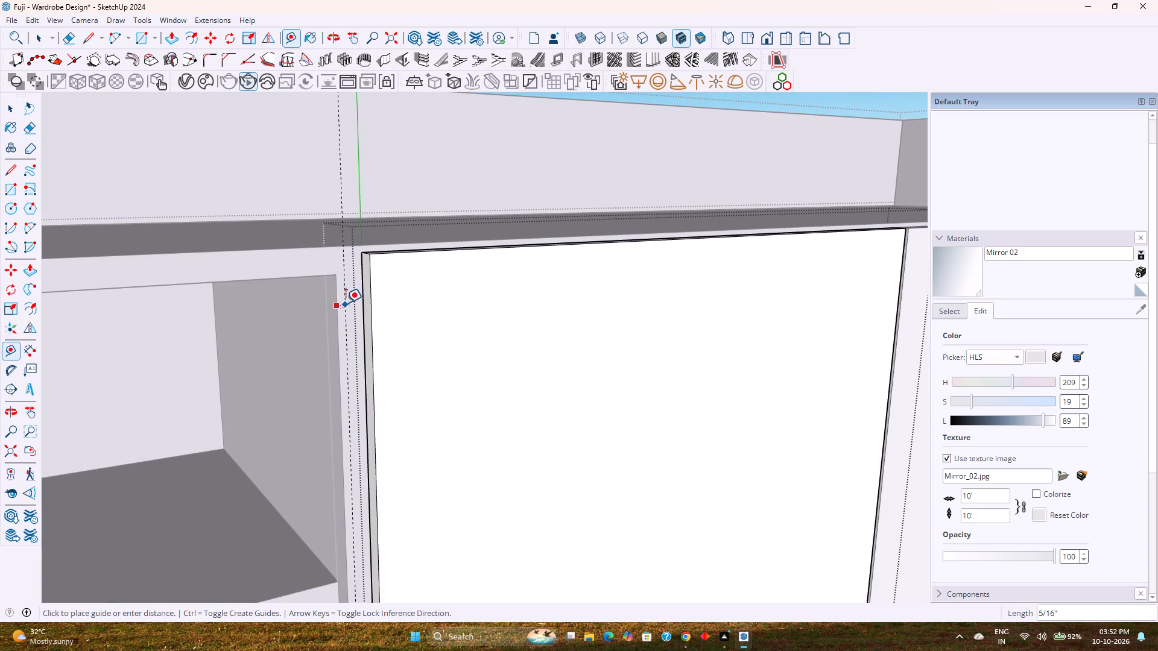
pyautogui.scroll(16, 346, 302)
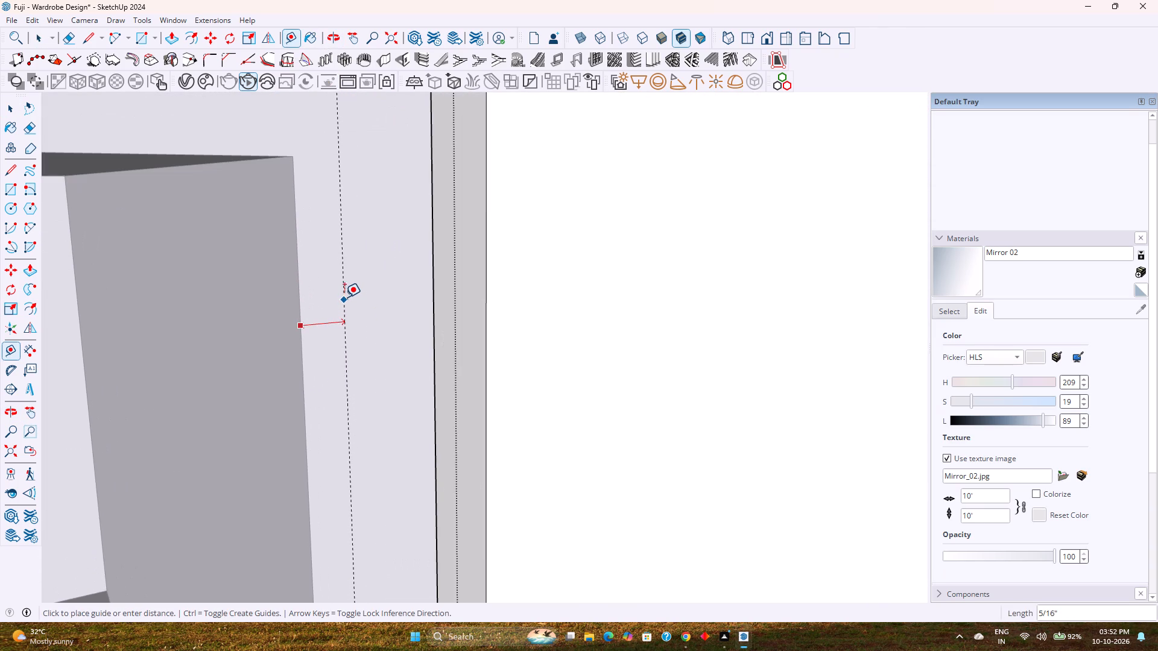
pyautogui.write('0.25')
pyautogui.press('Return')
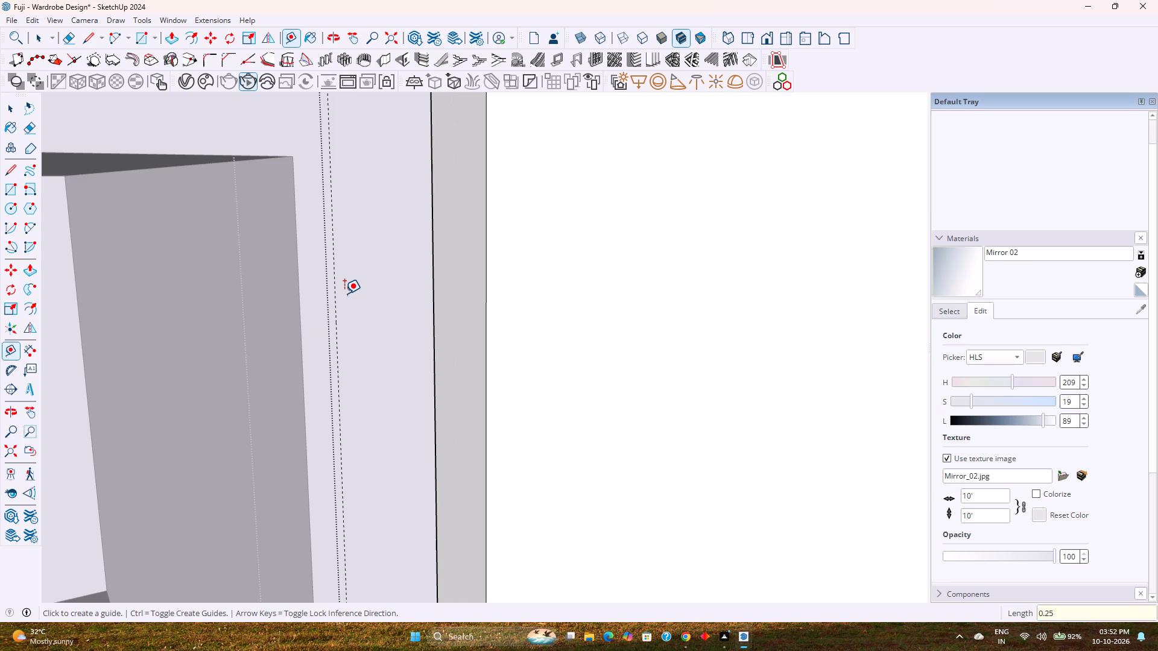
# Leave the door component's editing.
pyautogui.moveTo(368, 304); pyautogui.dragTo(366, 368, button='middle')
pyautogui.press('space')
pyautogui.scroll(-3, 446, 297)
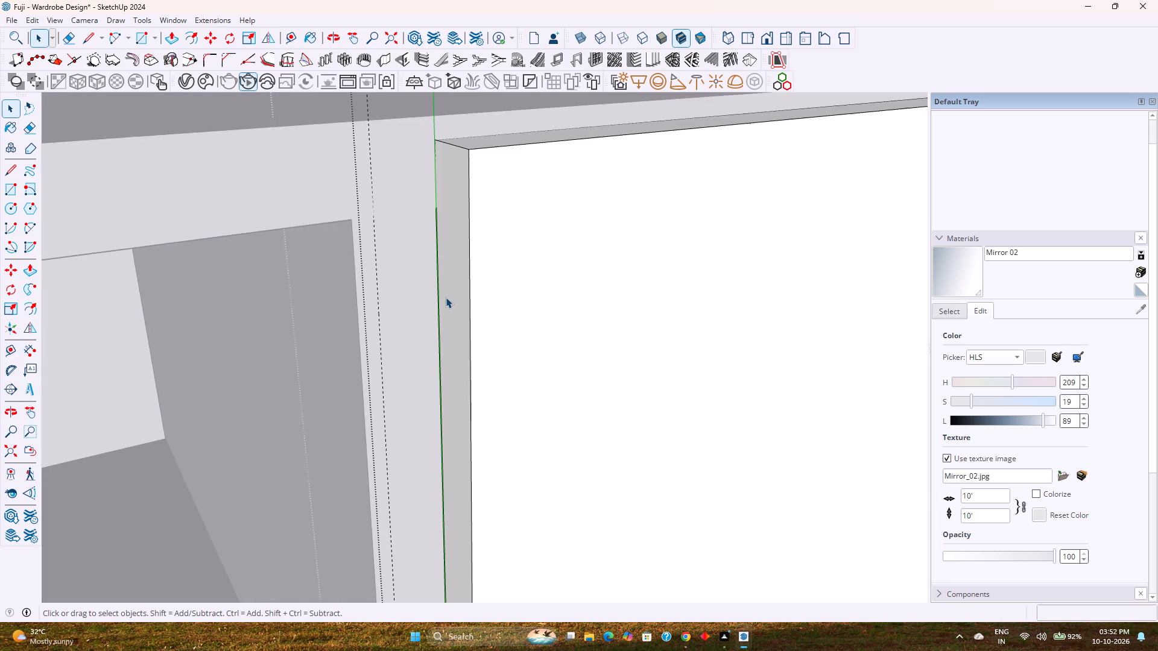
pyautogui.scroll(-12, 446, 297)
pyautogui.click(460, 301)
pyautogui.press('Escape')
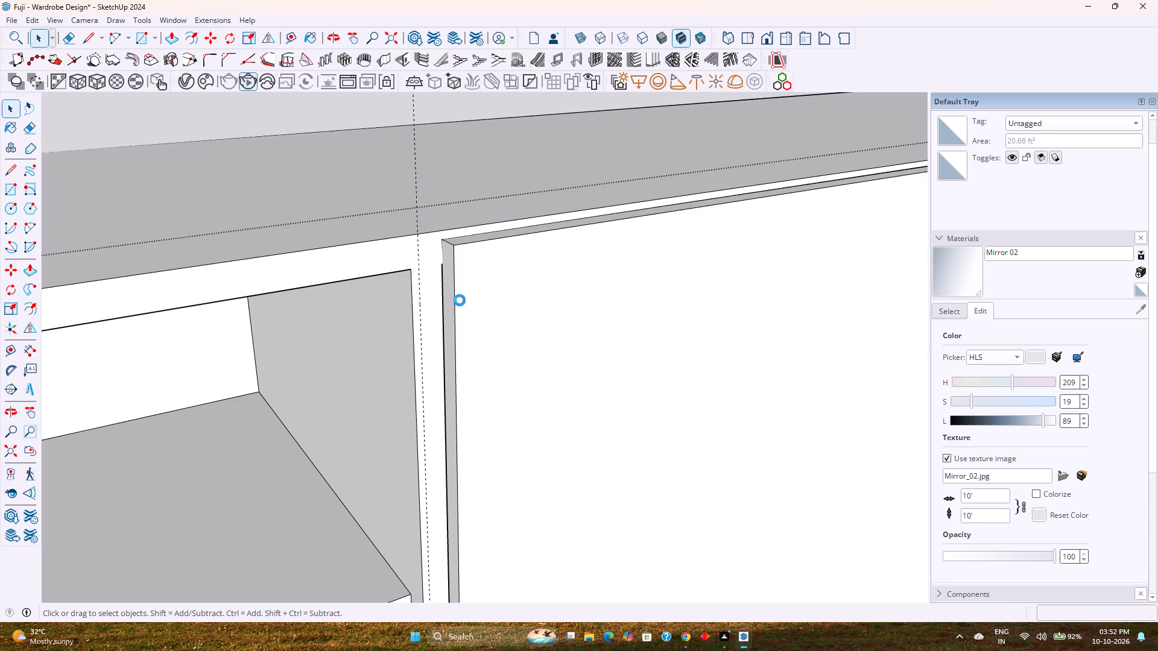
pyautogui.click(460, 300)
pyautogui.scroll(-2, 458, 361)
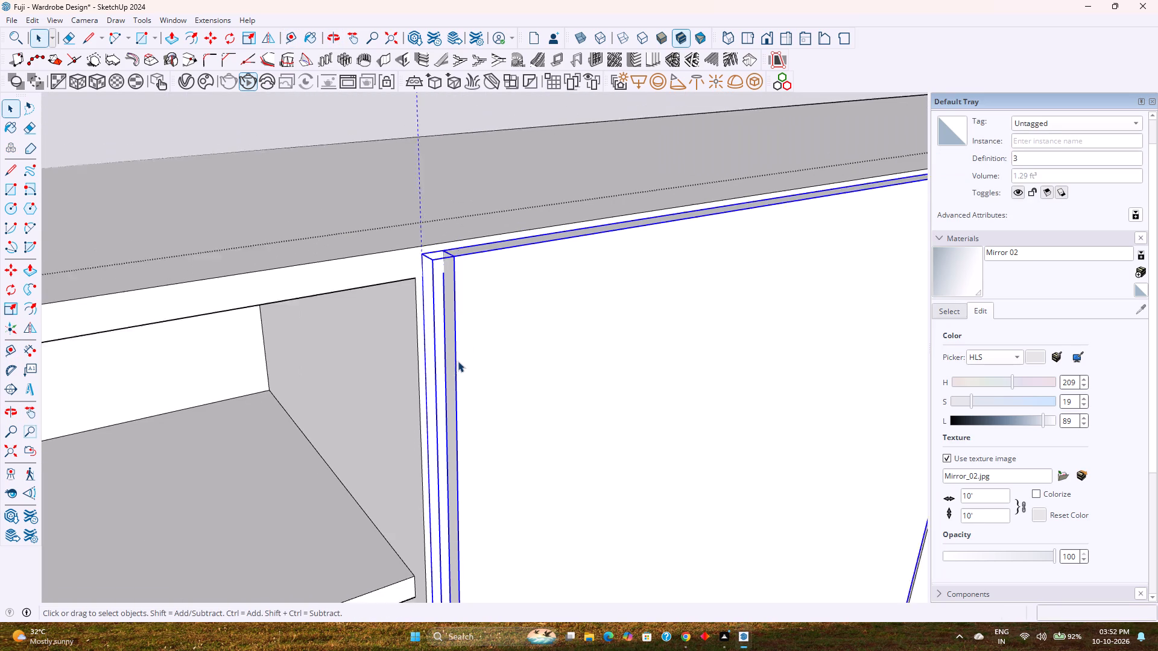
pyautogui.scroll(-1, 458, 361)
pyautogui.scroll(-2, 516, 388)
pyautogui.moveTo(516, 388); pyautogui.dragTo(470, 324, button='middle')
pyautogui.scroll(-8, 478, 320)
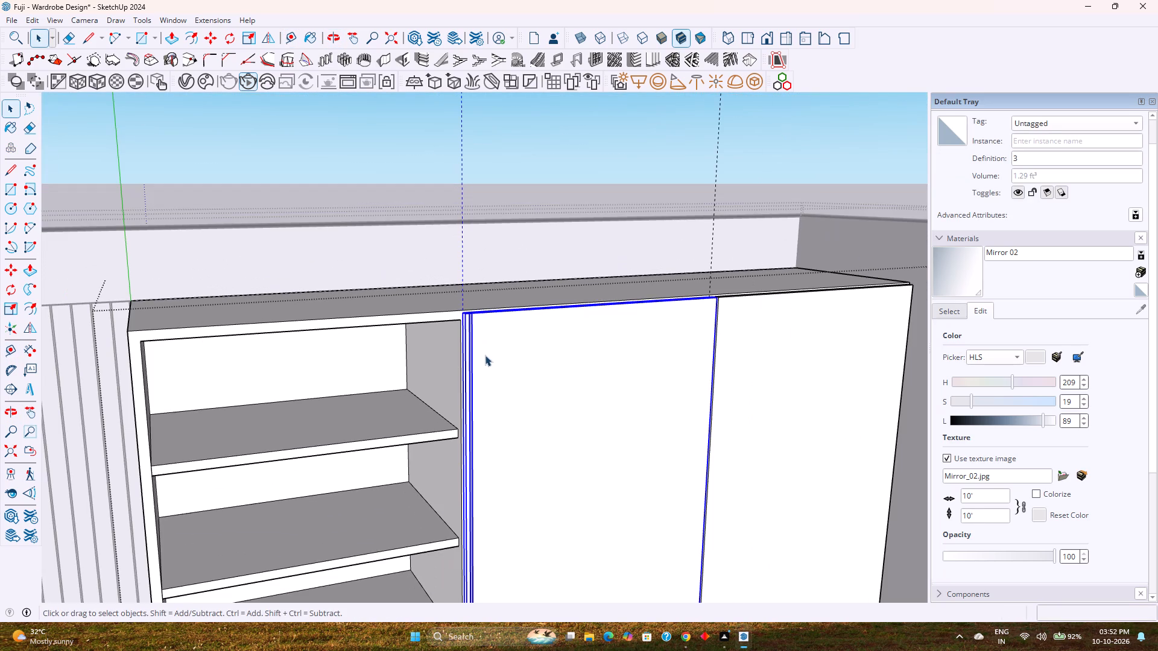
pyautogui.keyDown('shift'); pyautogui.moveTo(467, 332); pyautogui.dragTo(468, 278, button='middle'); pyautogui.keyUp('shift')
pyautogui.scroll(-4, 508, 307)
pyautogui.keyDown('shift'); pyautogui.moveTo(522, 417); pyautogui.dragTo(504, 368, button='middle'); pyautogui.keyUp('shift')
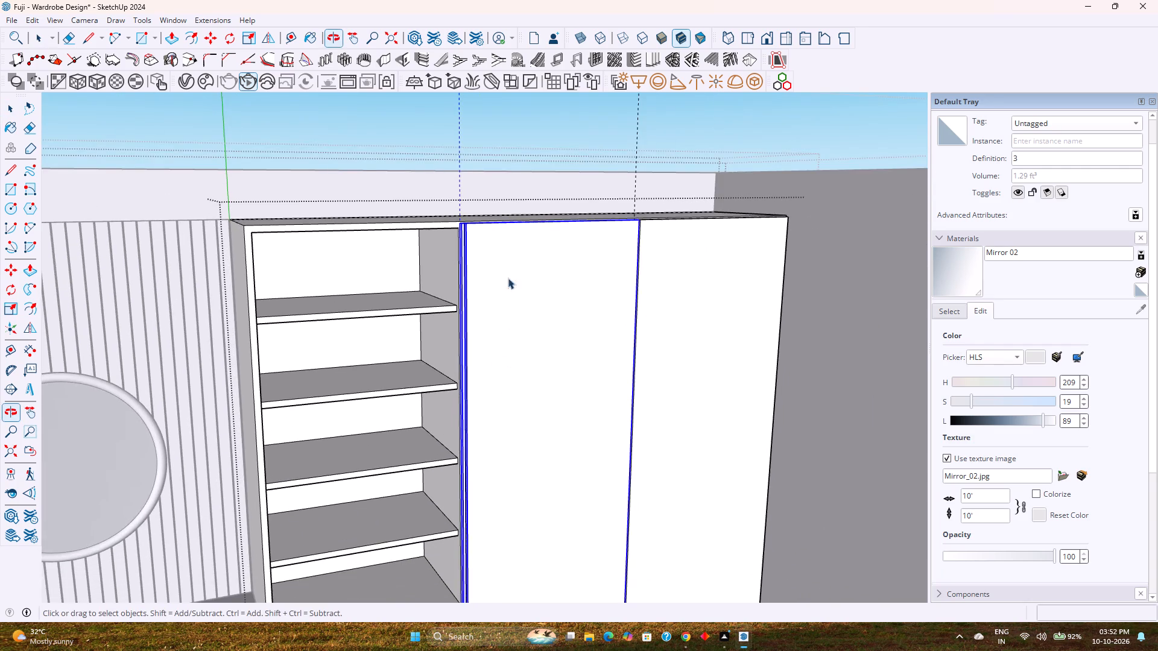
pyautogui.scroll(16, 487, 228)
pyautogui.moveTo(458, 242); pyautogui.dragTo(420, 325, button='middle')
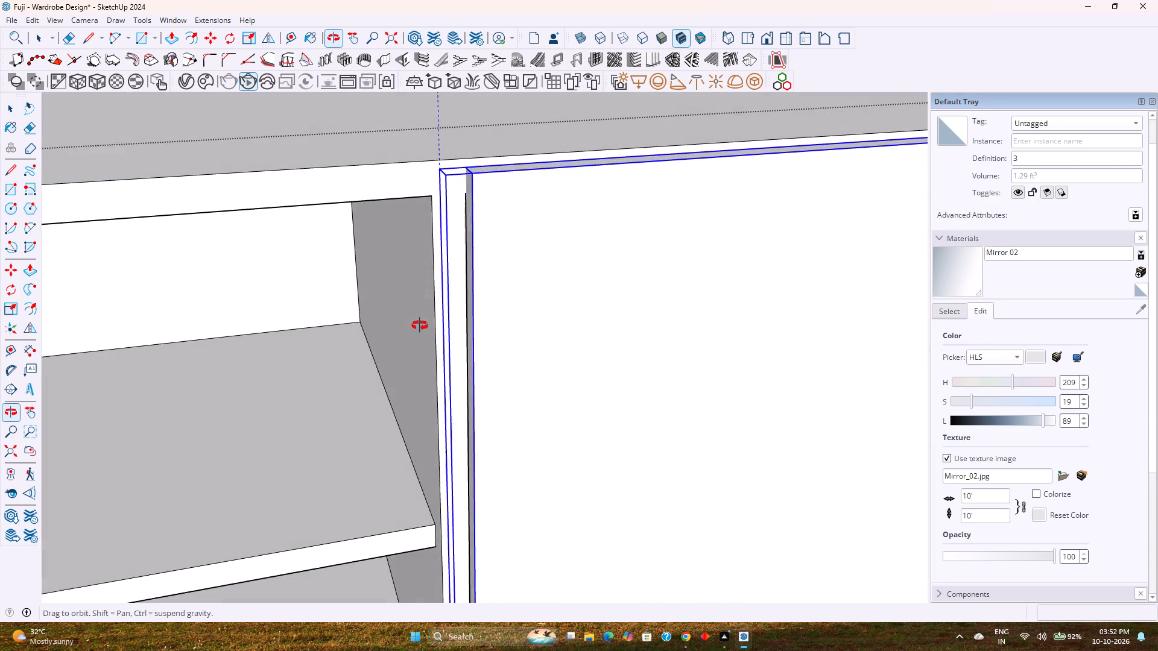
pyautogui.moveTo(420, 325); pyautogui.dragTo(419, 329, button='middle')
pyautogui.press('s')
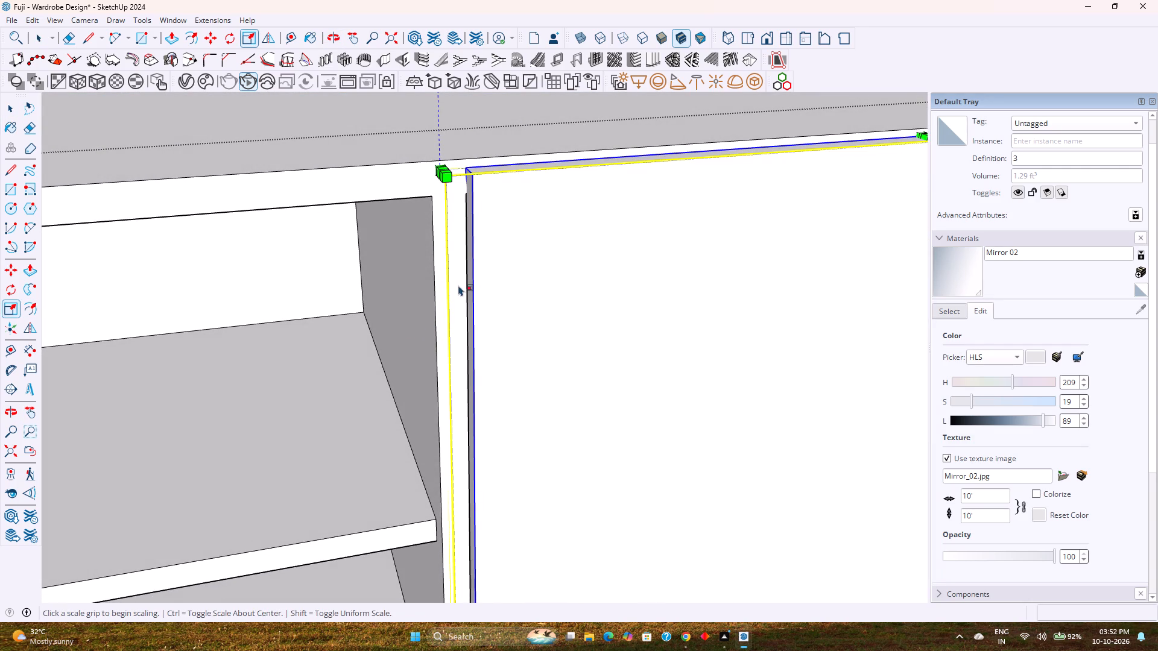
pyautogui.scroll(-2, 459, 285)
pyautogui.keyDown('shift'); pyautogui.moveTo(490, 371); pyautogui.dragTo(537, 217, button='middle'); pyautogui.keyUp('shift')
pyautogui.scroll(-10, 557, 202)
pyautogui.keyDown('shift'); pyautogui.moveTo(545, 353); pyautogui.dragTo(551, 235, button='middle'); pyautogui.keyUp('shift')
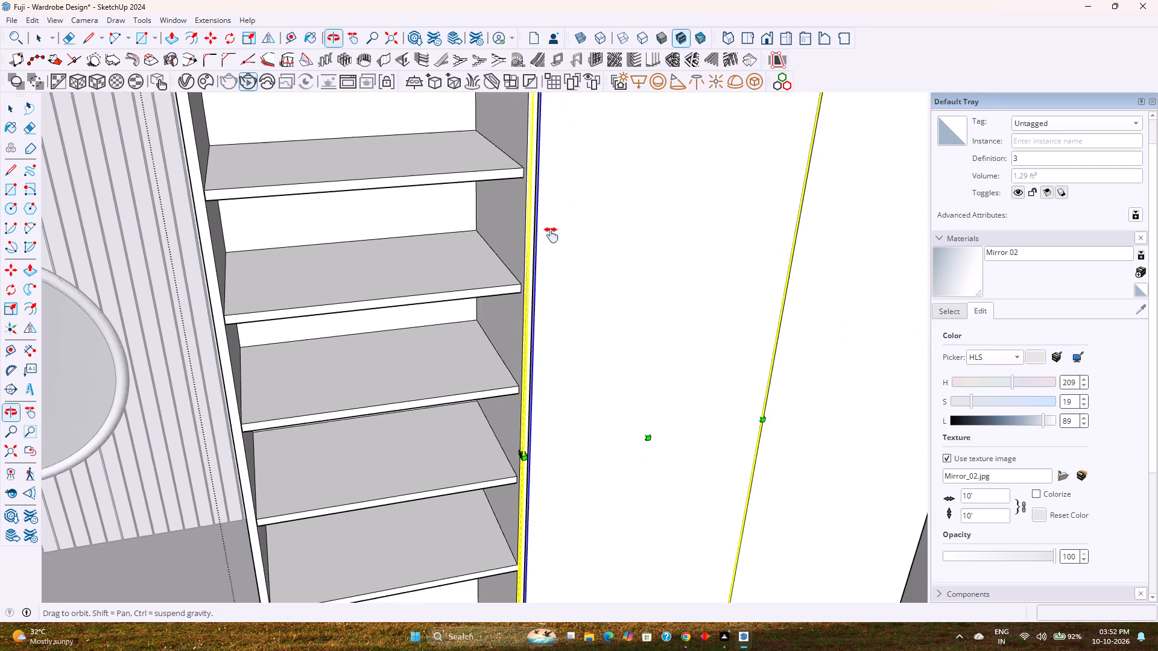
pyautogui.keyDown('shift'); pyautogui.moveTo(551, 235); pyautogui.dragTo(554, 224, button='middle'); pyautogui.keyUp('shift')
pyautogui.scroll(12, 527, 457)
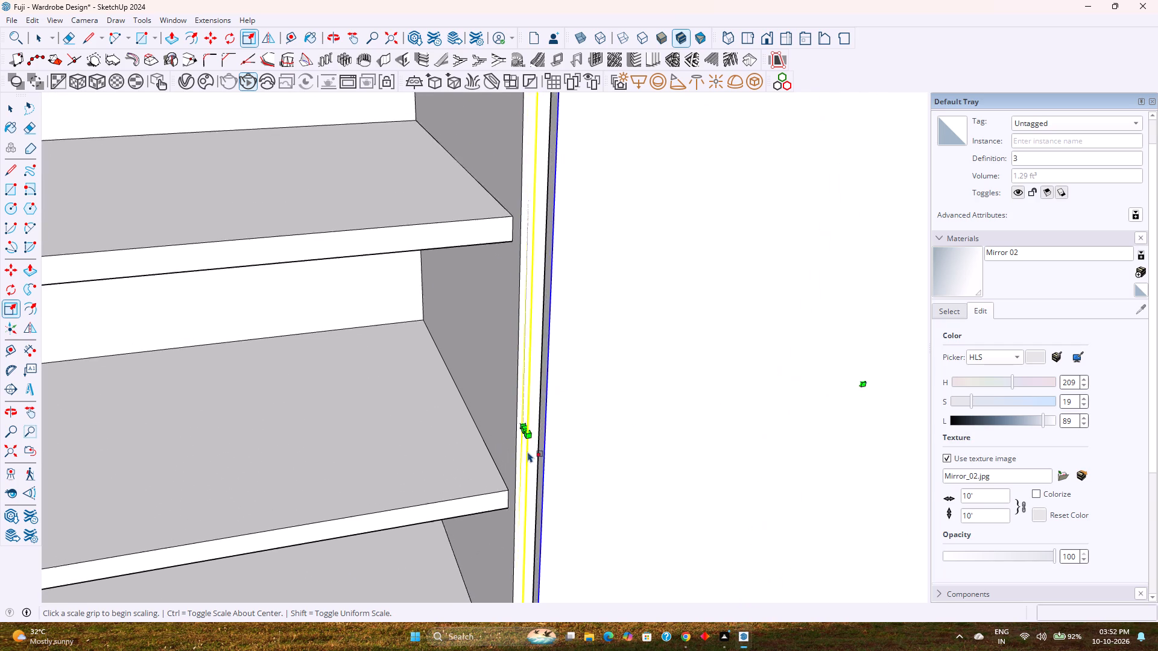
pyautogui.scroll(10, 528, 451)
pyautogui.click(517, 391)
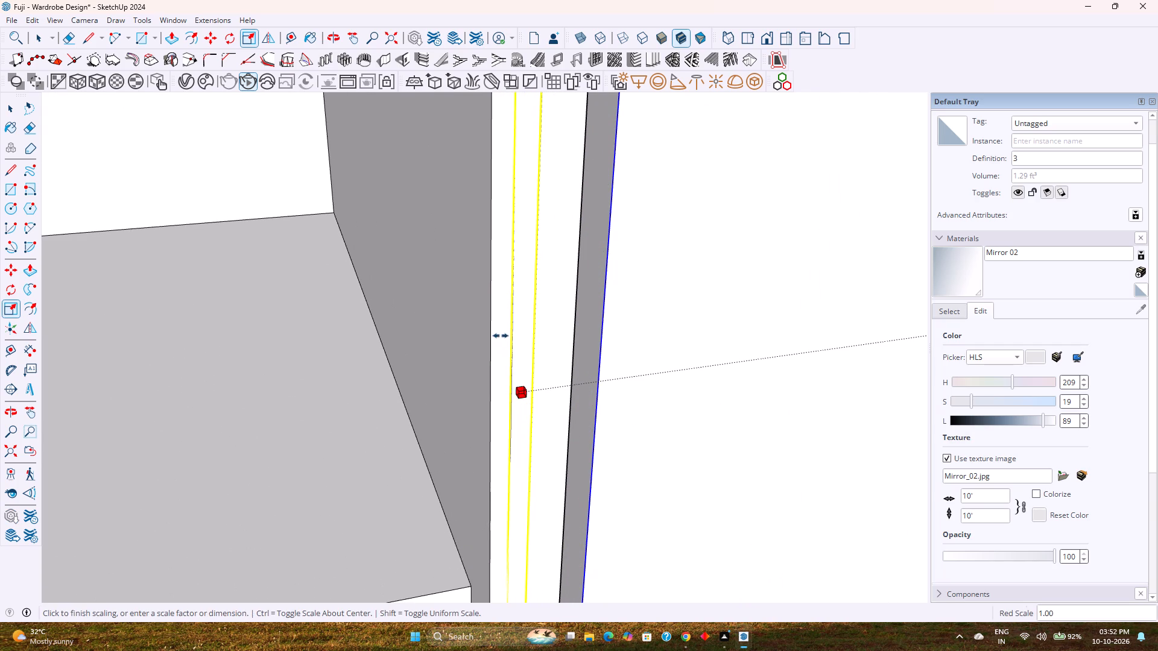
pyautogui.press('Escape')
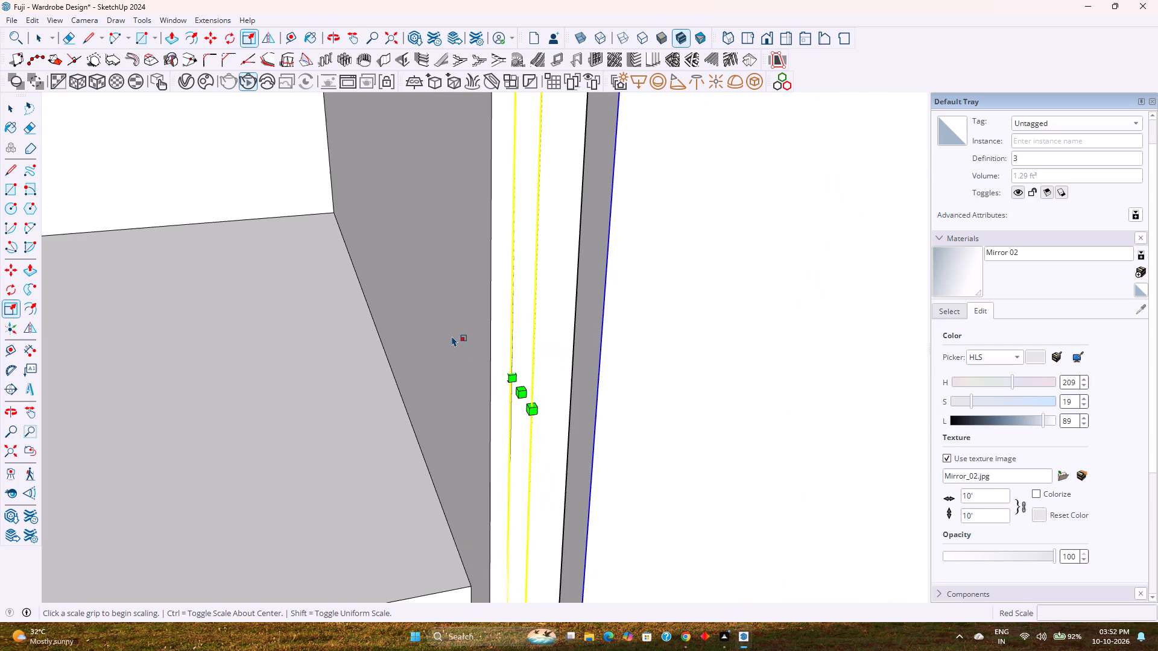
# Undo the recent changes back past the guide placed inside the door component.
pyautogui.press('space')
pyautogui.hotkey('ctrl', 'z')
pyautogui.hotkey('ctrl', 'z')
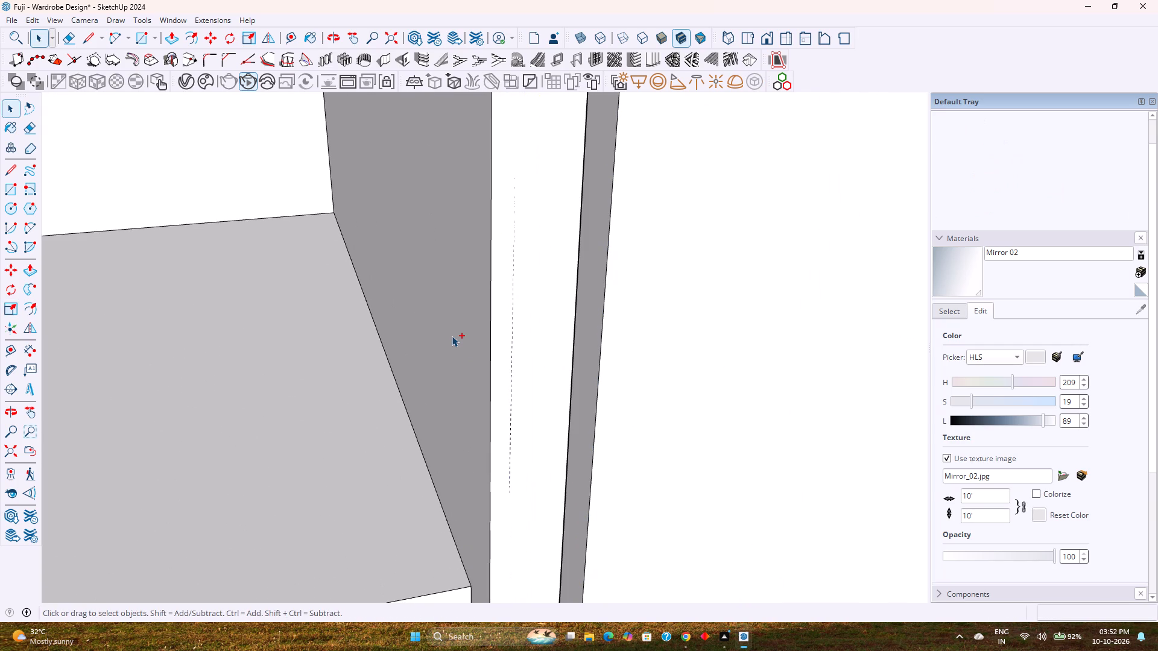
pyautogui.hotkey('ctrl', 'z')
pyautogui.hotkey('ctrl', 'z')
# Leave the door component's editing to work in the main model.
pyautogui.scroll(-3, 560, 320)
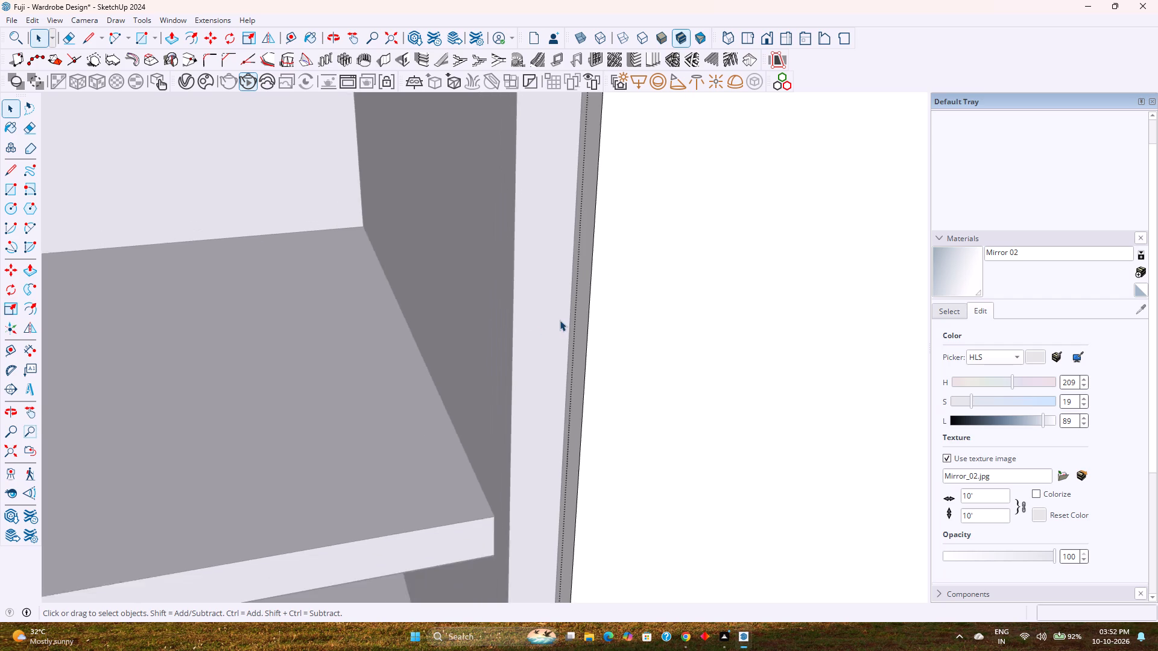
pyautogui.scroll(-12, 560, 320)
pyautogui.press('Escape')
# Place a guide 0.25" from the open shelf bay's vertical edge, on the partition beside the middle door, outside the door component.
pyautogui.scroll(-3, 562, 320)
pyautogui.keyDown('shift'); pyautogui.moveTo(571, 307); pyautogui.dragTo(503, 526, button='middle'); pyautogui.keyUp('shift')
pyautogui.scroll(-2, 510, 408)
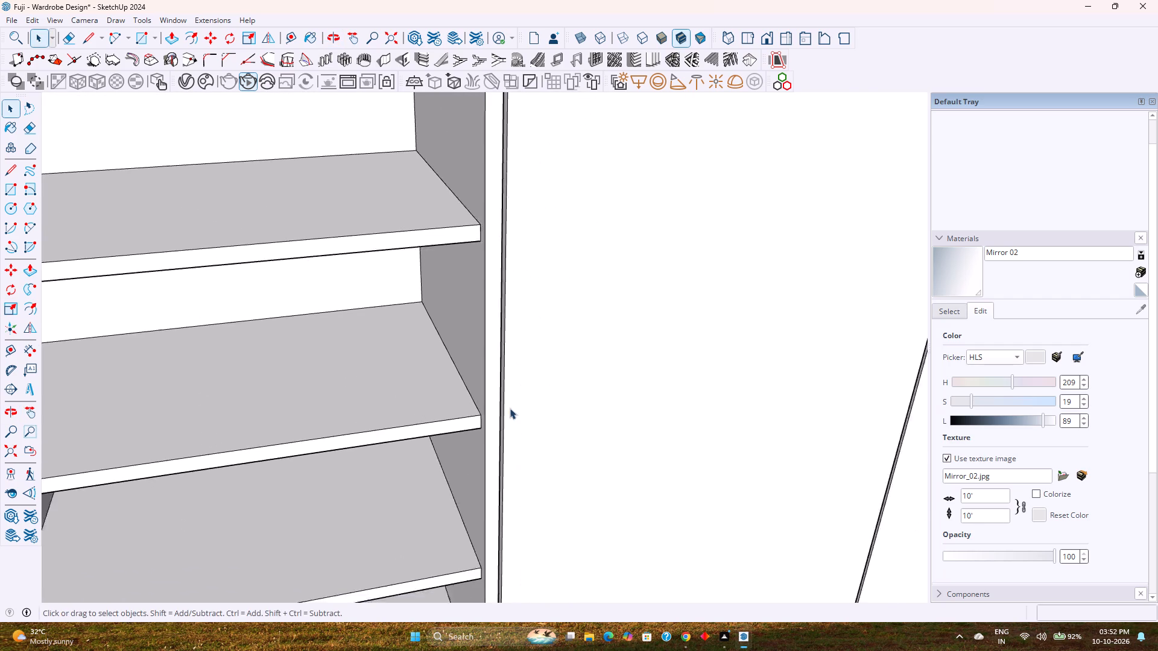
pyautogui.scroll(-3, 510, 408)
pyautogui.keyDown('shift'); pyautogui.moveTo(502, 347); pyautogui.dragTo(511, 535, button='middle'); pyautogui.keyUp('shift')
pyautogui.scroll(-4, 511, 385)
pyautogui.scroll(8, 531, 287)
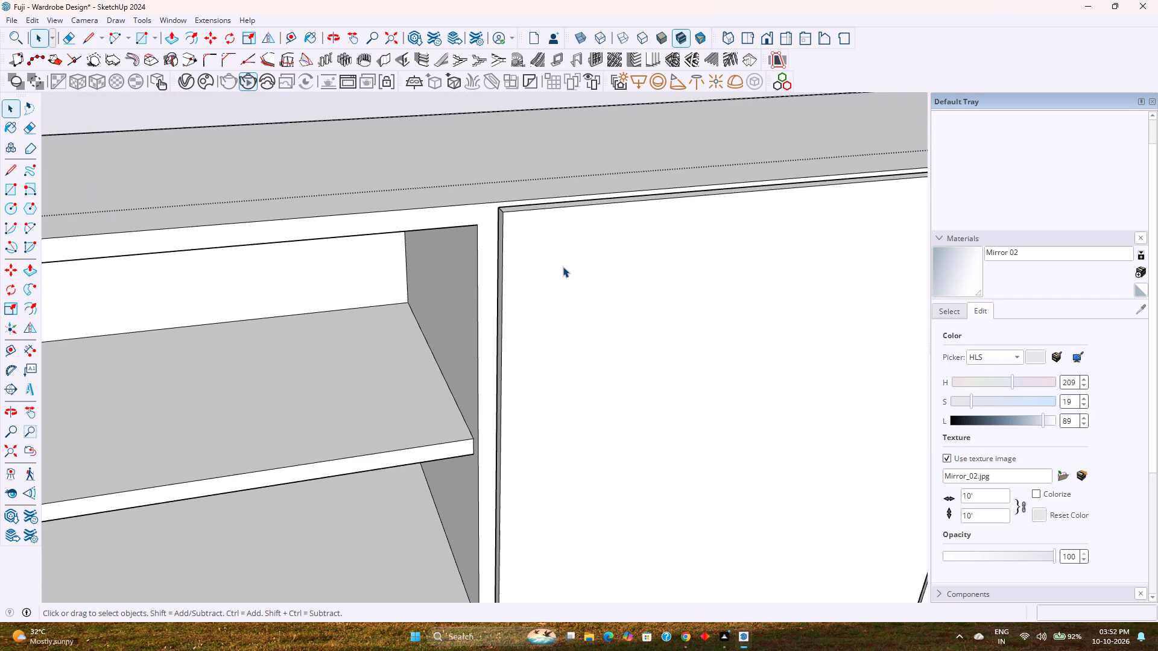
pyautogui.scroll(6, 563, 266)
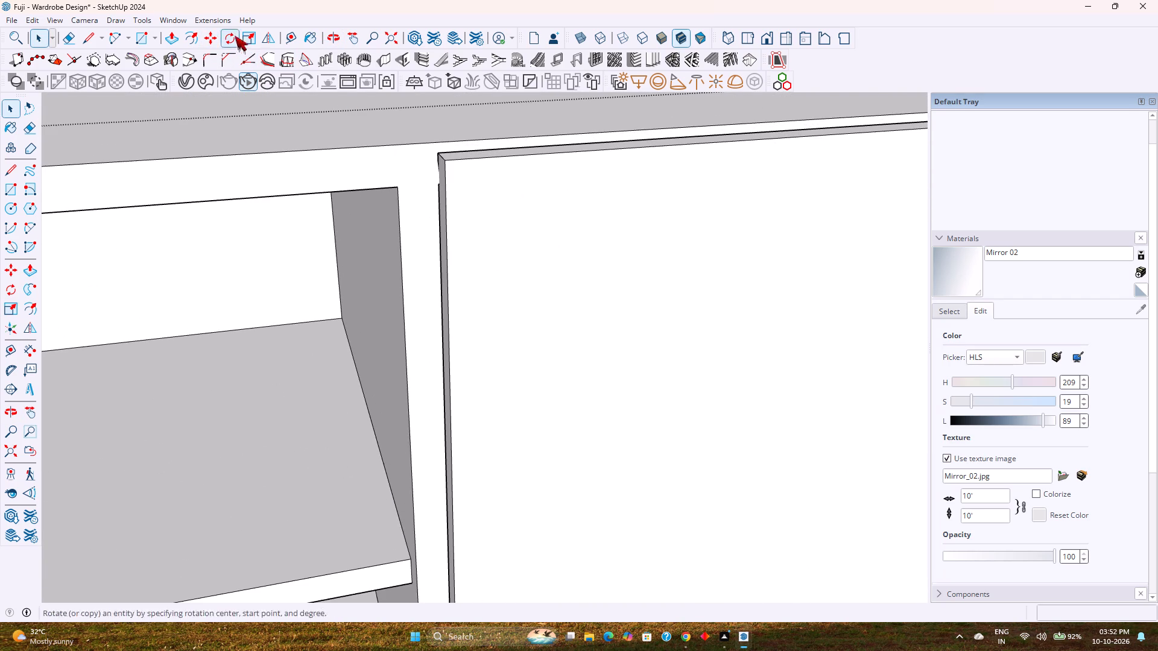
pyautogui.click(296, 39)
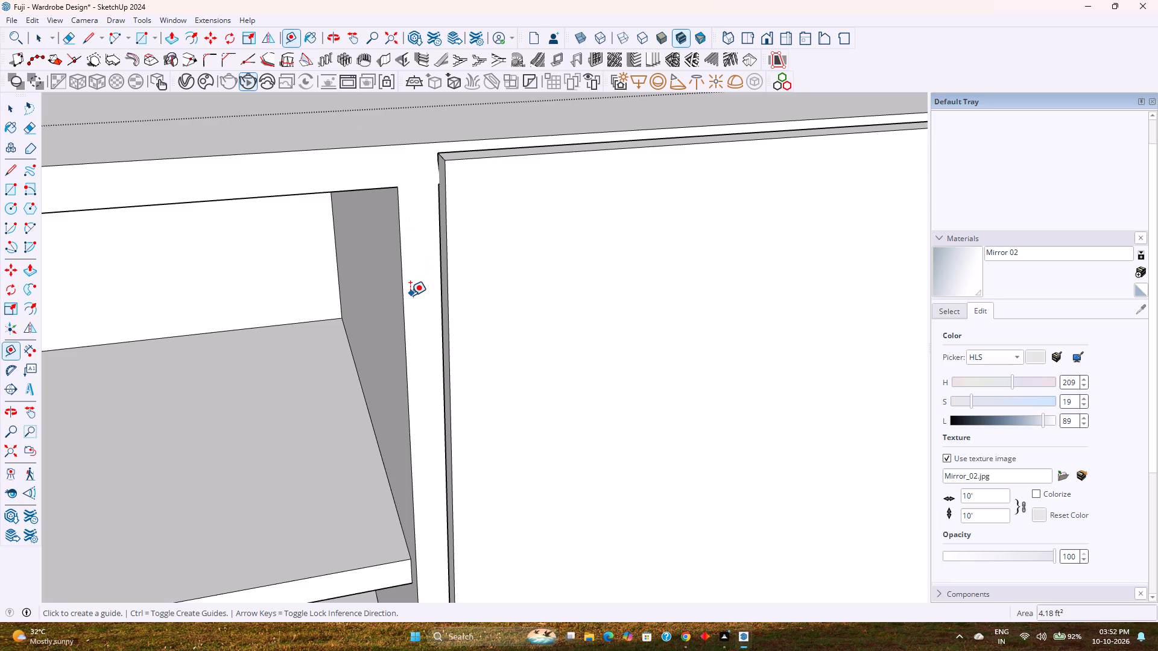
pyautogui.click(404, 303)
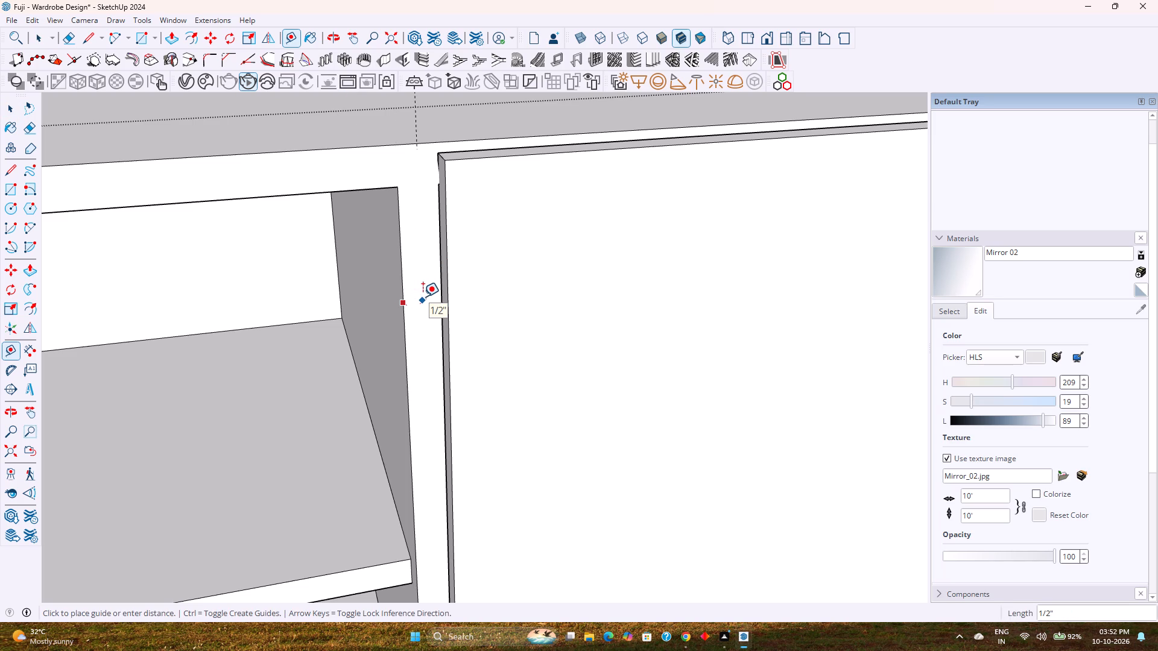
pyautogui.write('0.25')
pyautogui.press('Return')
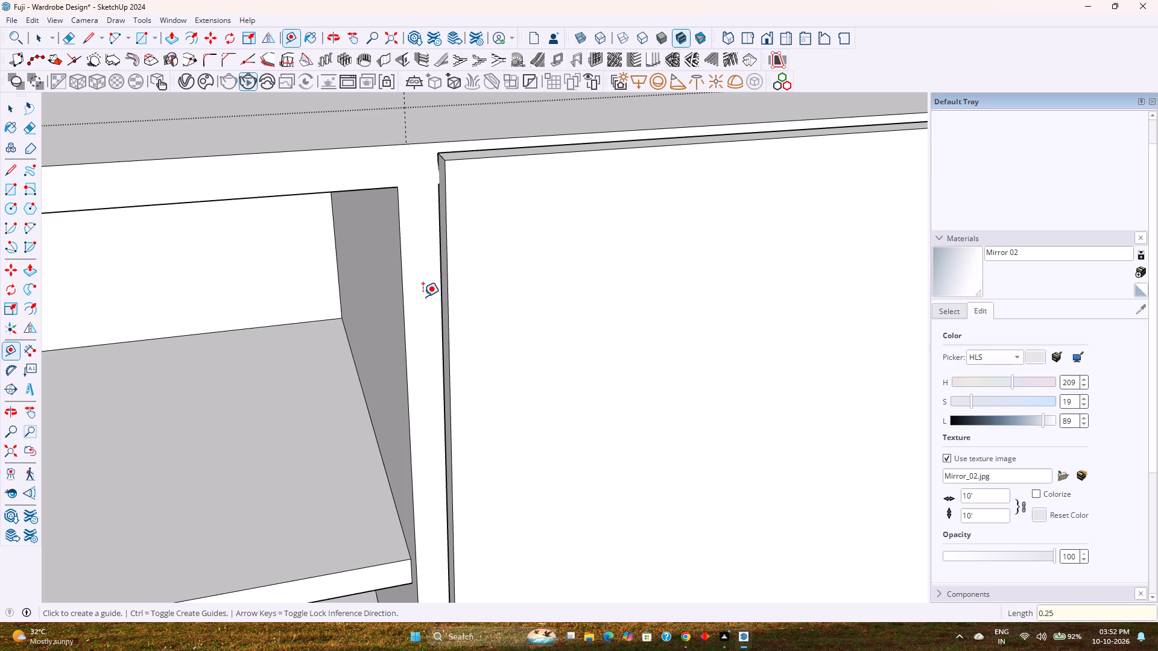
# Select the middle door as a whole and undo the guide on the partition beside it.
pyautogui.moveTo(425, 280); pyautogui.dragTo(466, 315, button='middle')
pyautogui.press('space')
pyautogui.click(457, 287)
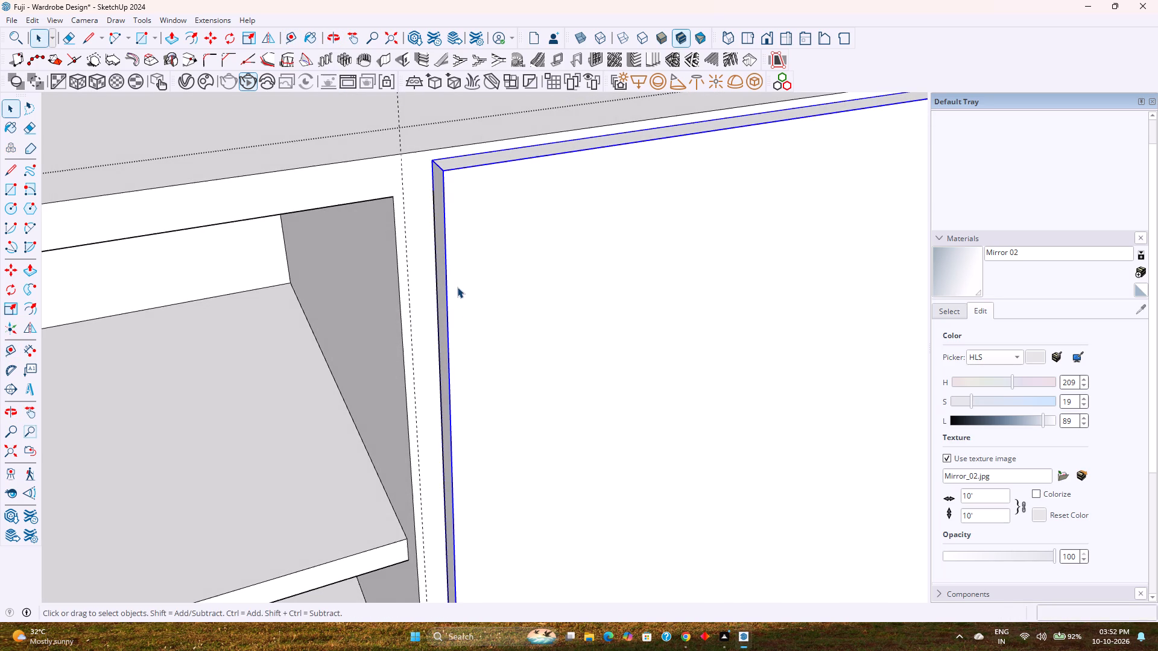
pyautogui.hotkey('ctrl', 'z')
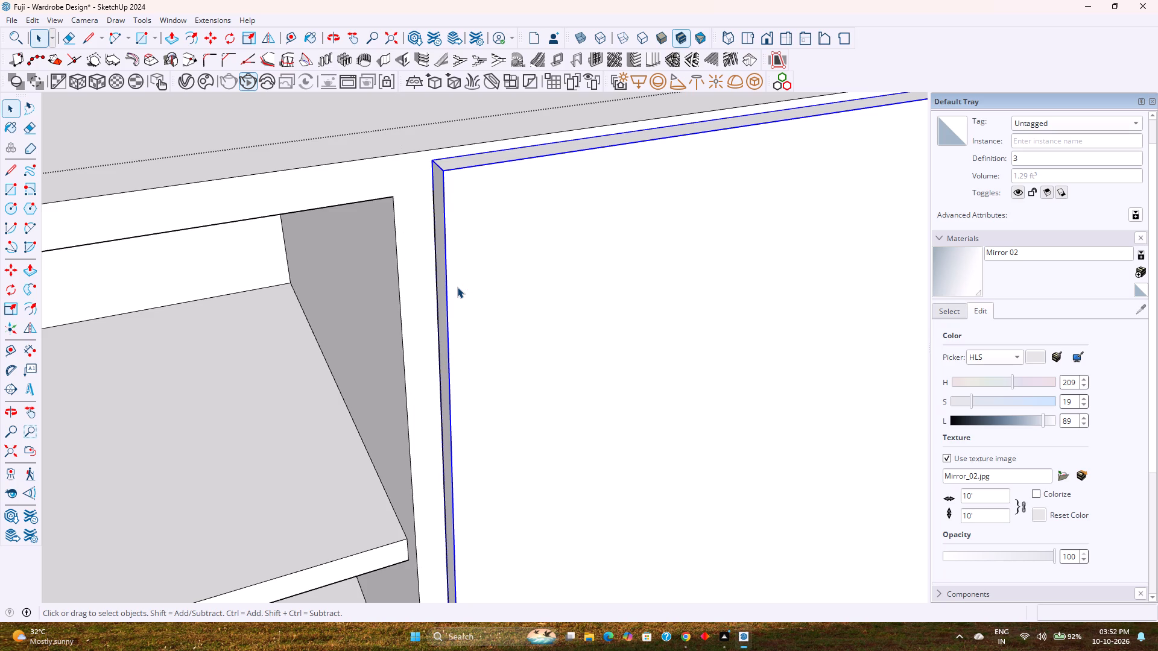
# Start a new Tape Measure guide near the middle door's side edge facing the open shelf bay.
pyautogui.click(291, 39)
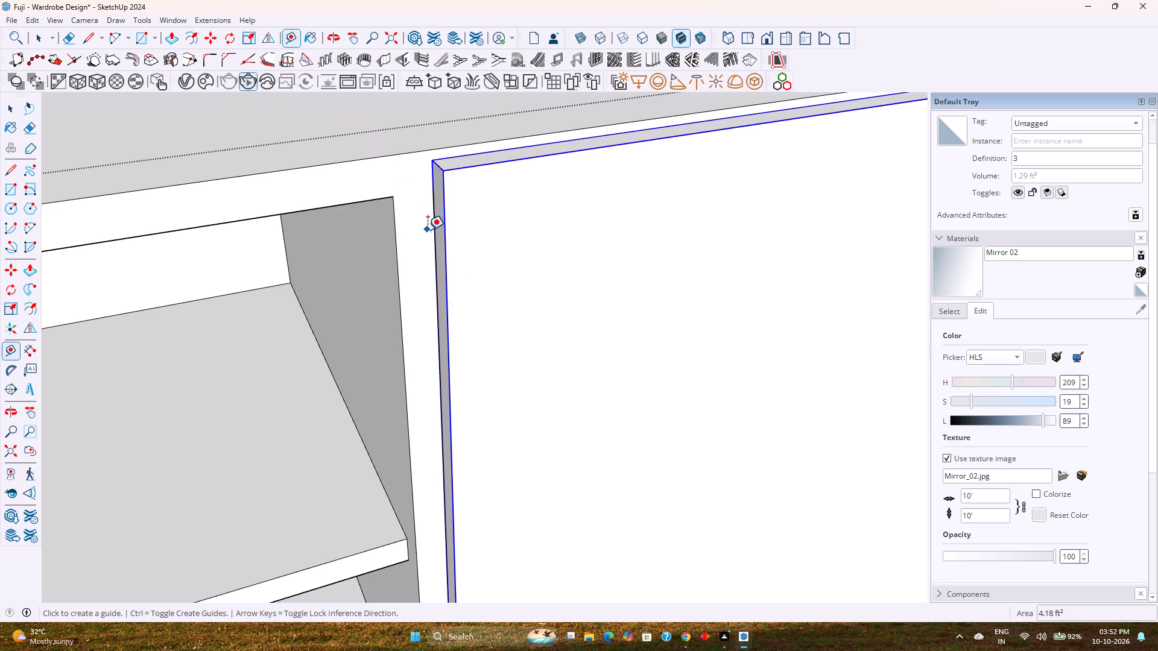
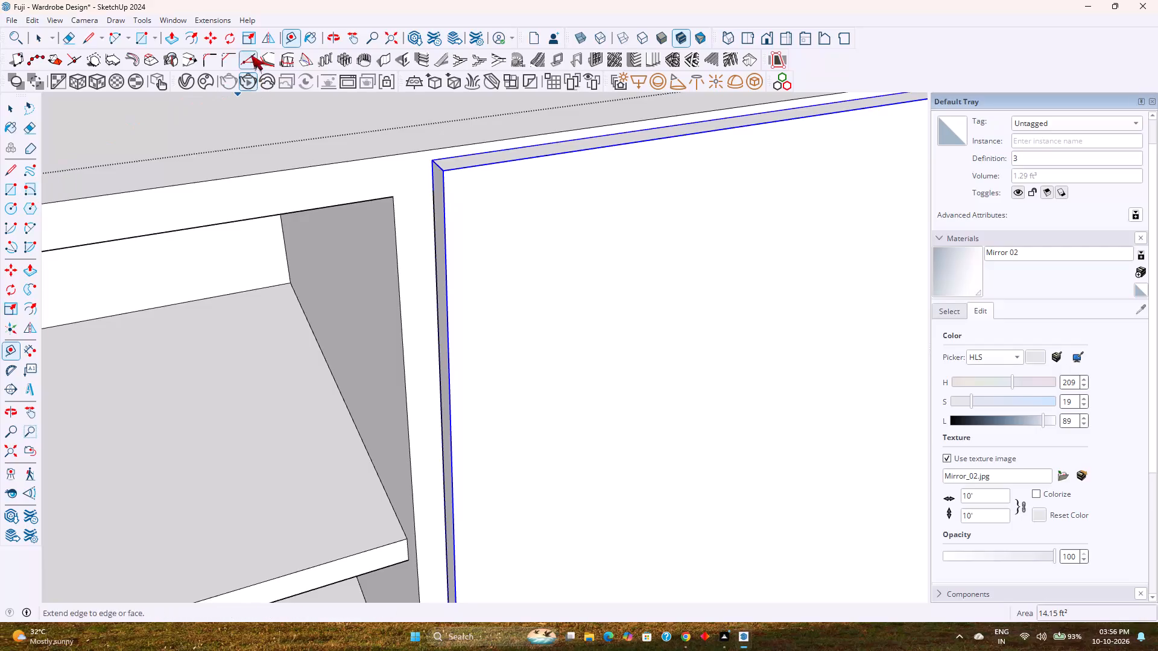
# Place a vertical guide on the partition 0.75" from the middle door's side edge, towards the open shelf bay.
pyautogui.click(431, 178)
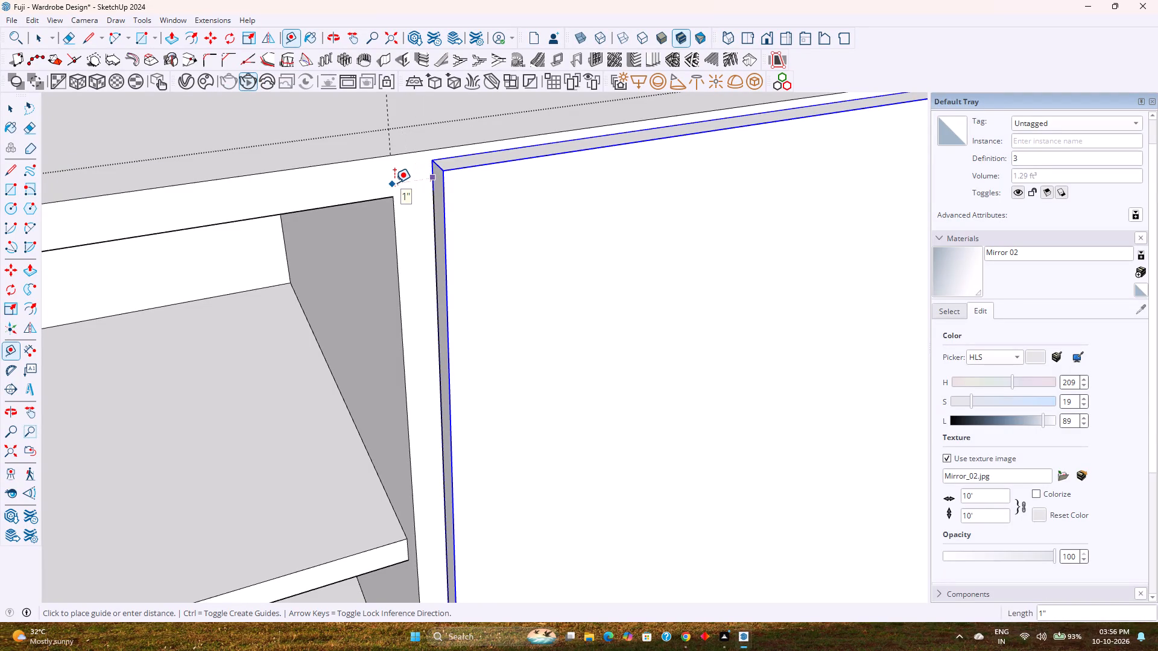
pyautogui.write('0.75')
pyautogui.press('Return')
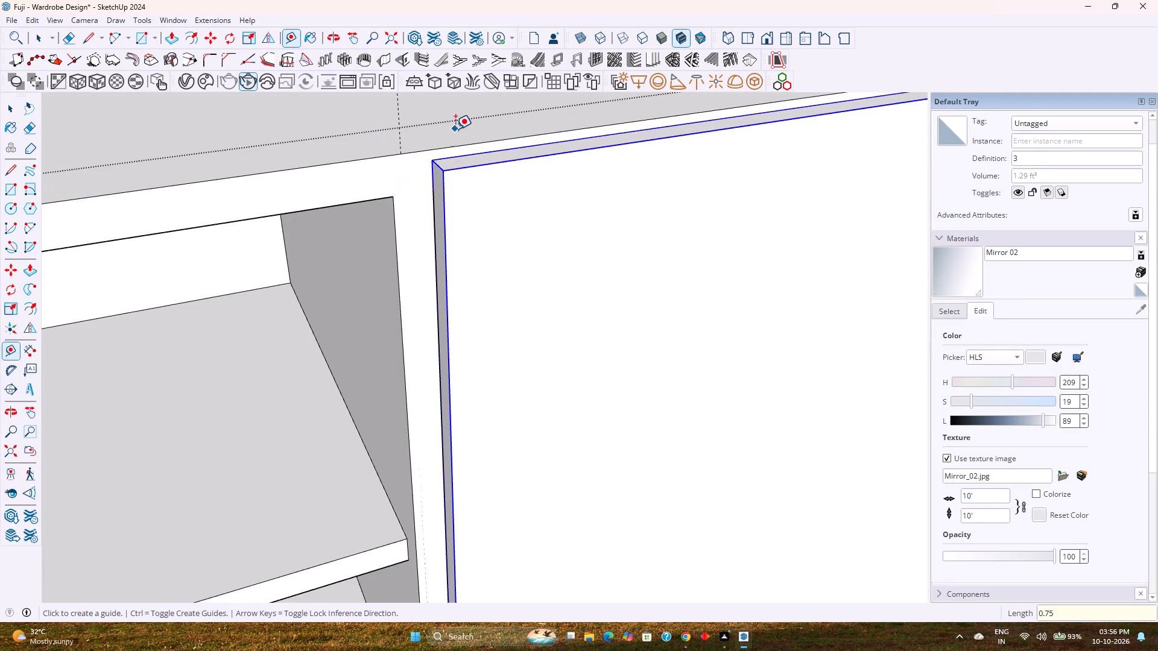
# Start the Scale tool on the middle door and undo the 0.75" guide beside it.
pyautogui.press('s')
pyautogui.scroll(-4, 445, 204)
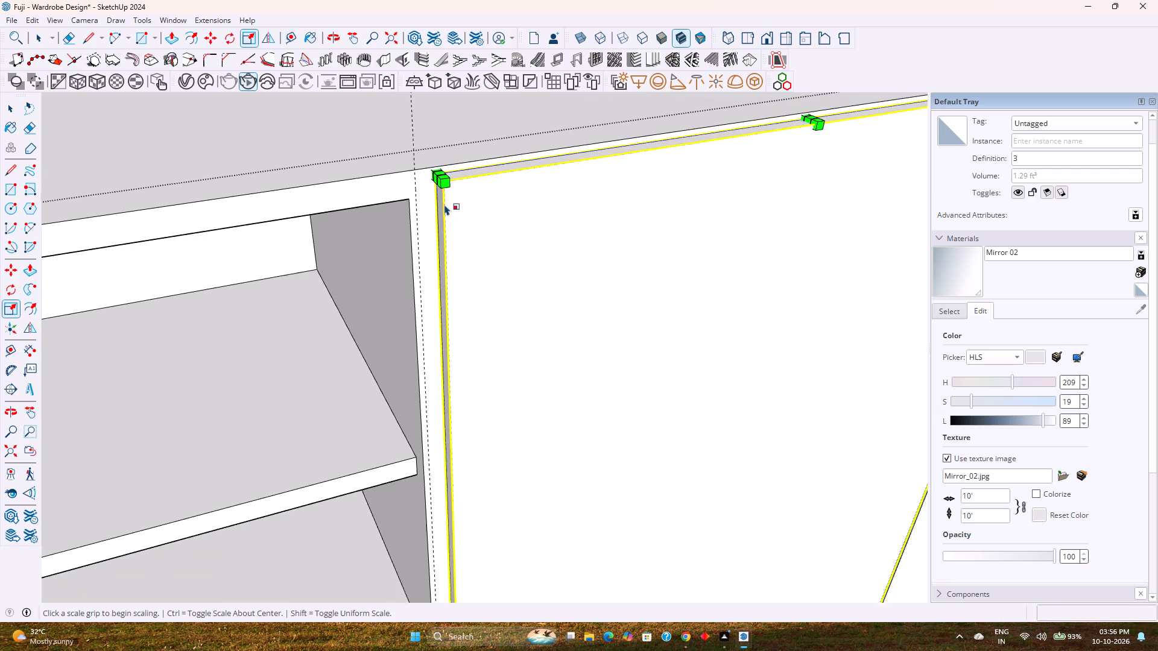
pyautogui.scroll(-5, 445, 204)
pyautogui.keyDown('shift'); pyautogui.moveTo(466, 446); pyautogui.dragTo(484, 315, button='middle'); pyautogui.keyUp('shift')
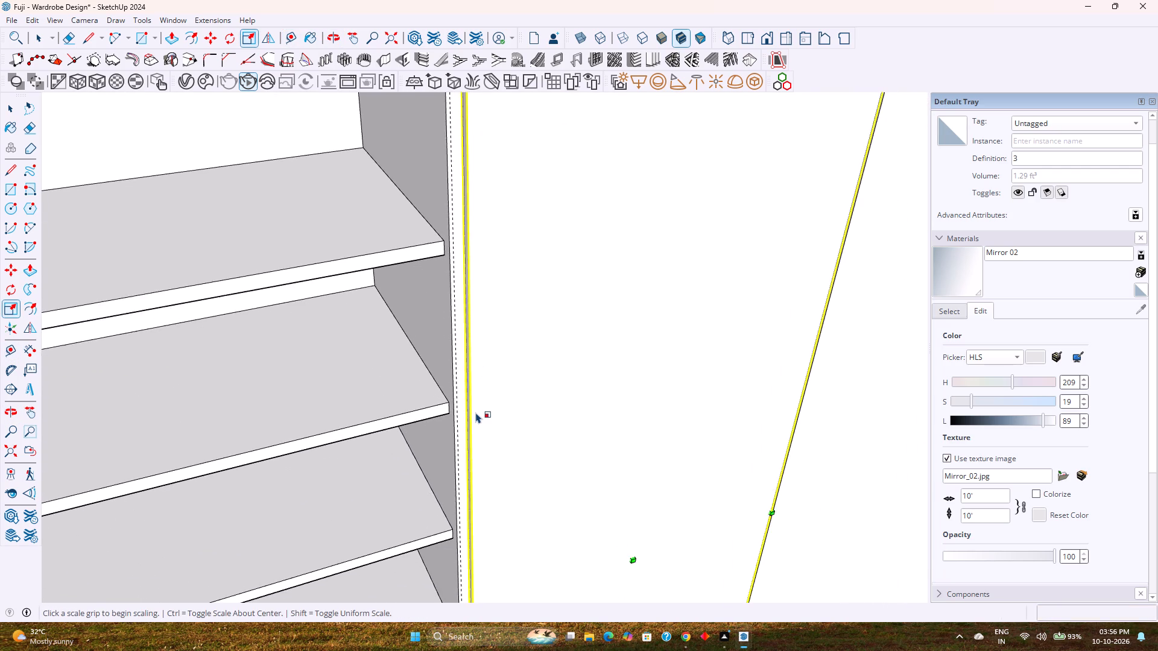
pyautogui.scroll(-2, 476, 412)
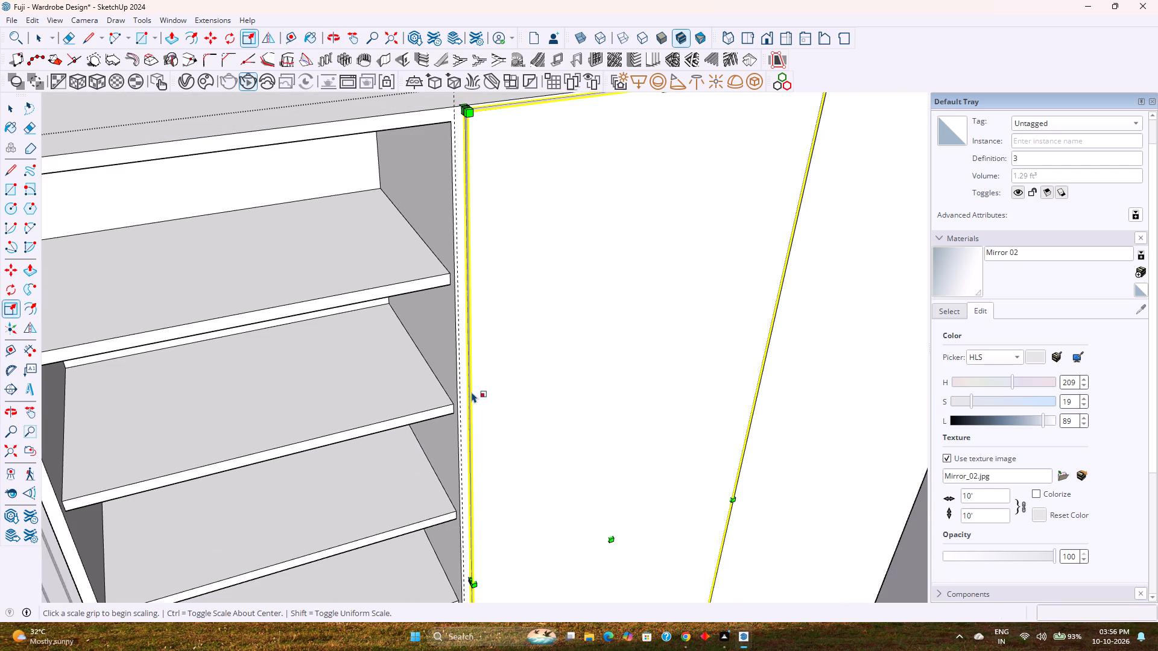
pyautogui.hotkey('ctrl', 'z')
# Place a vertical guide on the partition 0.5" from the middle door's side edge, towards the open shelf bay.
pyautogui.keyDown('shift'); pyautogui.moveTo(481, 214); pyautogui.dragTo(474, 351, button='middle'); pyautogui.keyUp('shift')
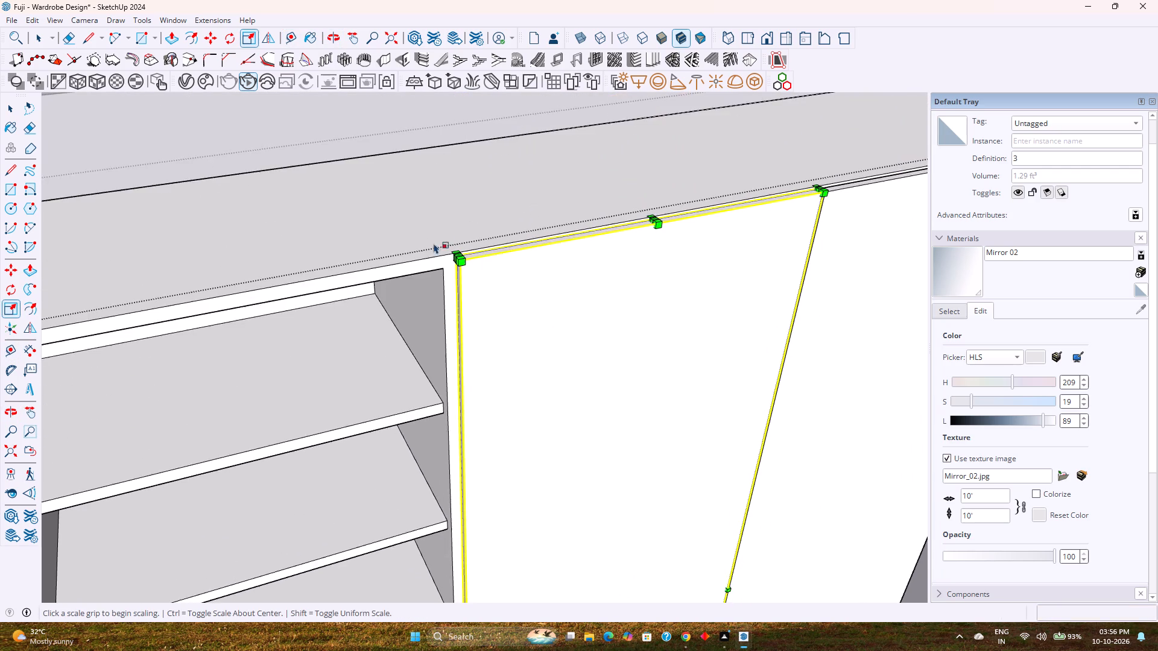
pyautogui.scroll(8, 435, 234)
pyautogui.click(285, 35)
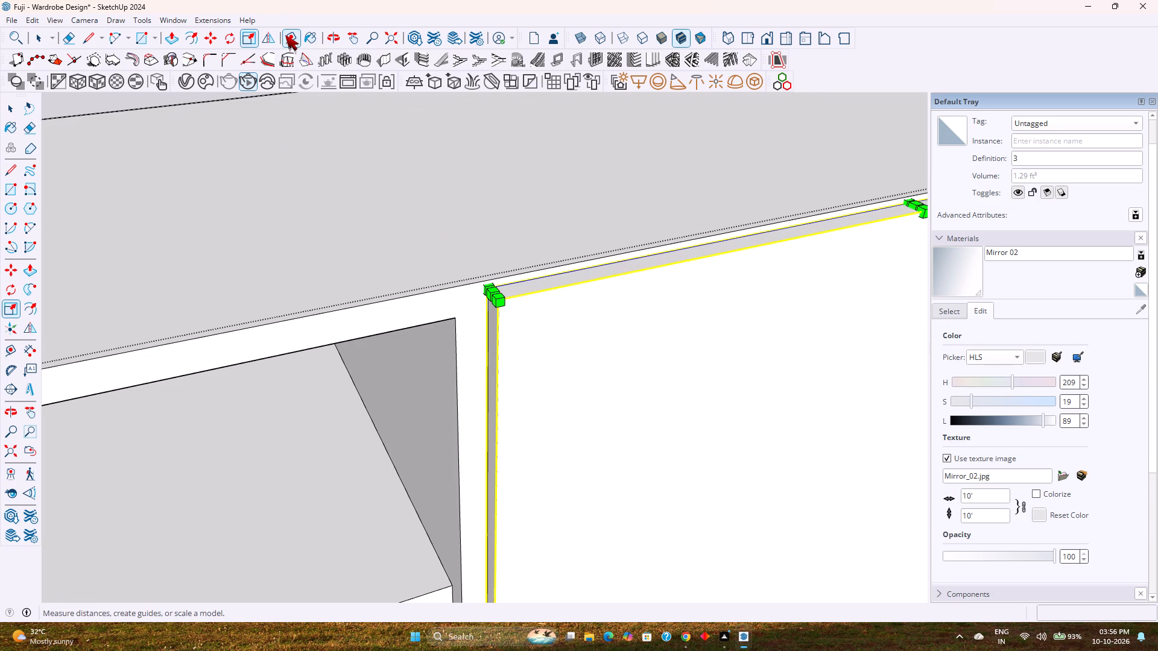
pyautogui.click(487, 295)
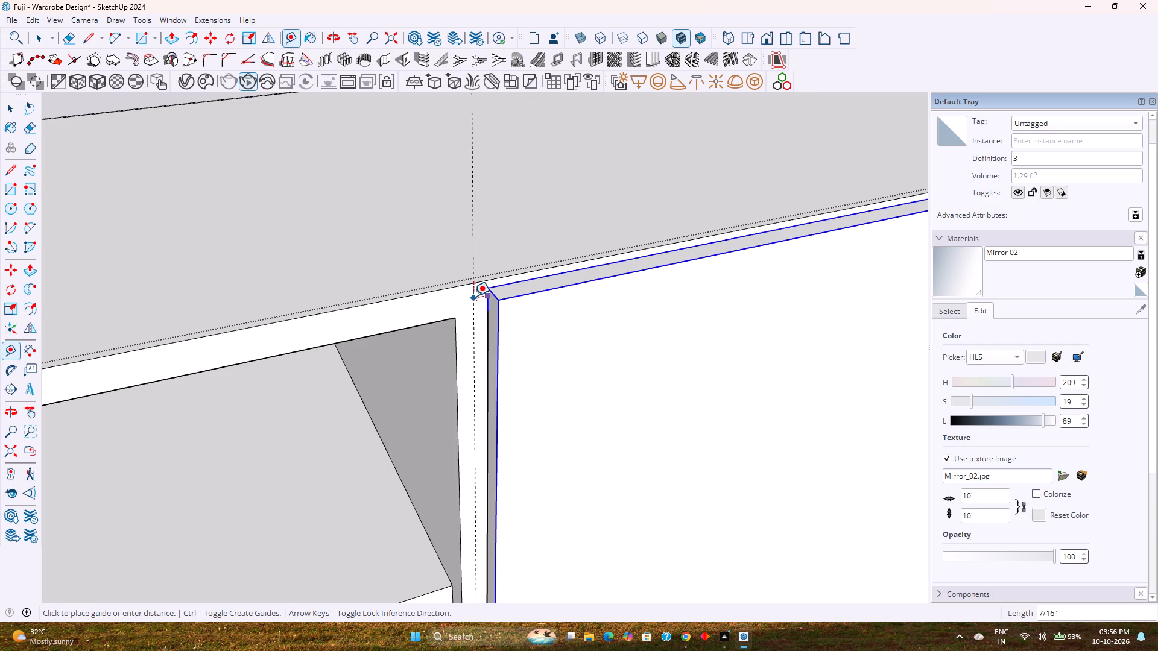
pyautogui.write('0.5')
pyautogui.press('Return')
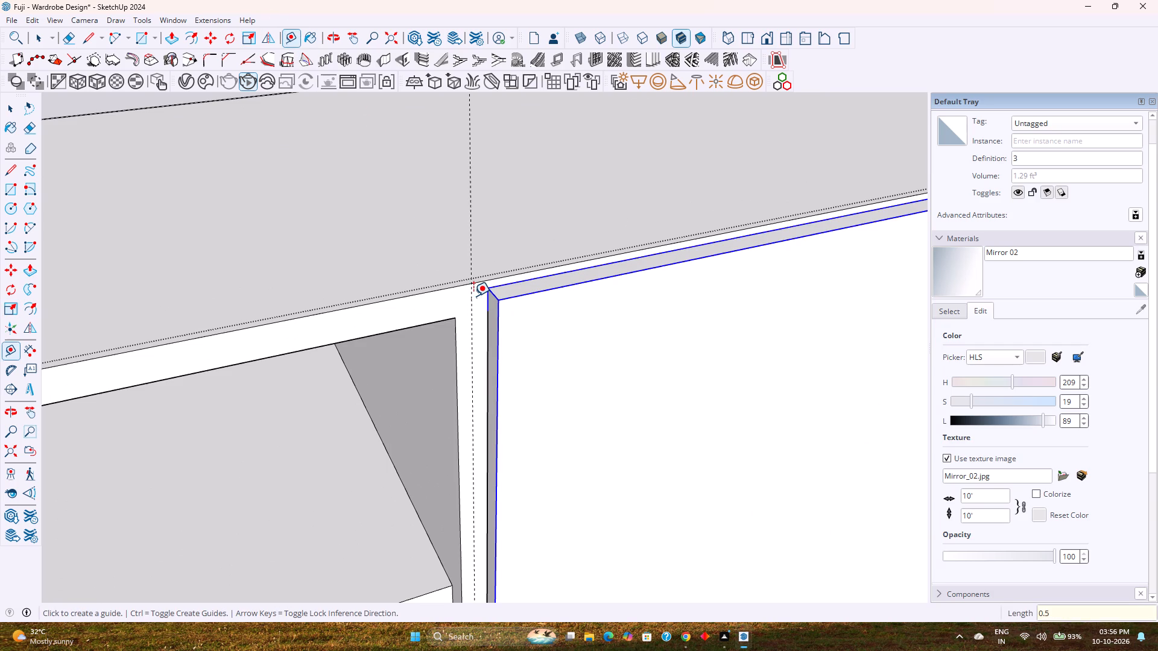
# Start scaling the middle door's side edge towards the 0.5" guide on the partition beside the open shelf bay.
pyautogui.press('space')
pyautogui.press('s')
pyautogui.scroll(-2, 513, 379)
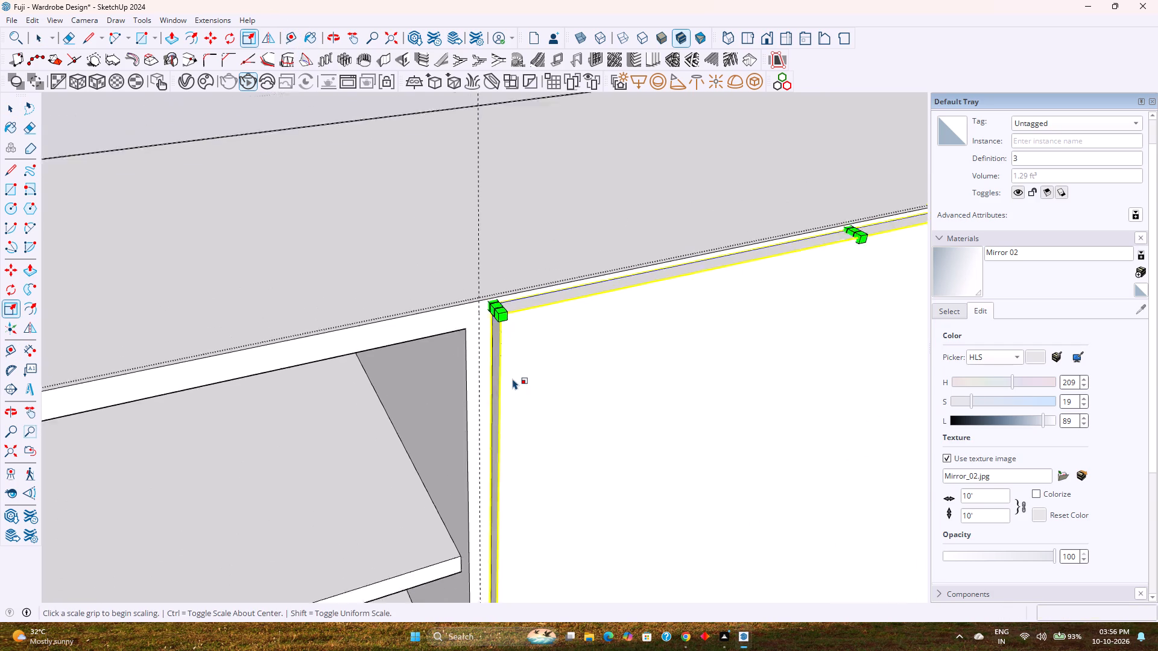
pyautogui.scroll(-2, 513, 379)
pyautogui.keyDown('shift'); pyautogui.moveTo(511, 424); pyautogui.dragTo(492, 266, button='middle'); pyautogui.keyUp('shift')
pyautogui.scroll(-3, 496, 240)
pyautogui.keyDown('shift'); pyautogui.moveTo(487, 435); pyautogui.dragTo(487, 291, button='middle'); pyautogui.keyUp('shift')
pyautogui.scroll(-2, 491, 315)
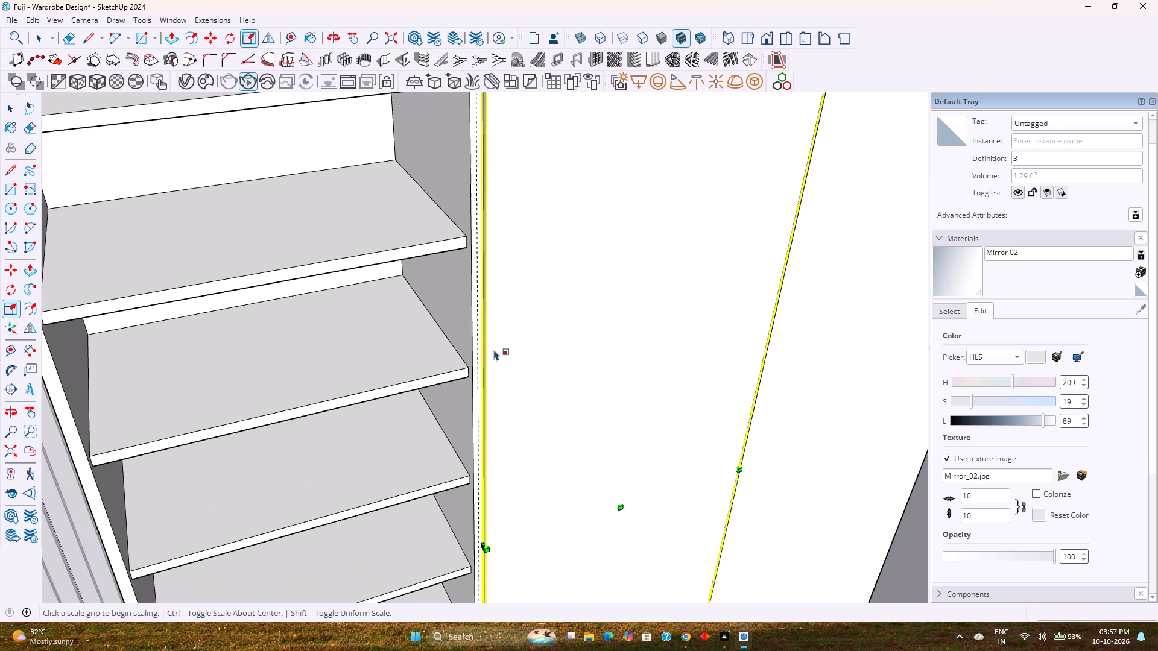
pyautogui.scroll(18, 482, 539)
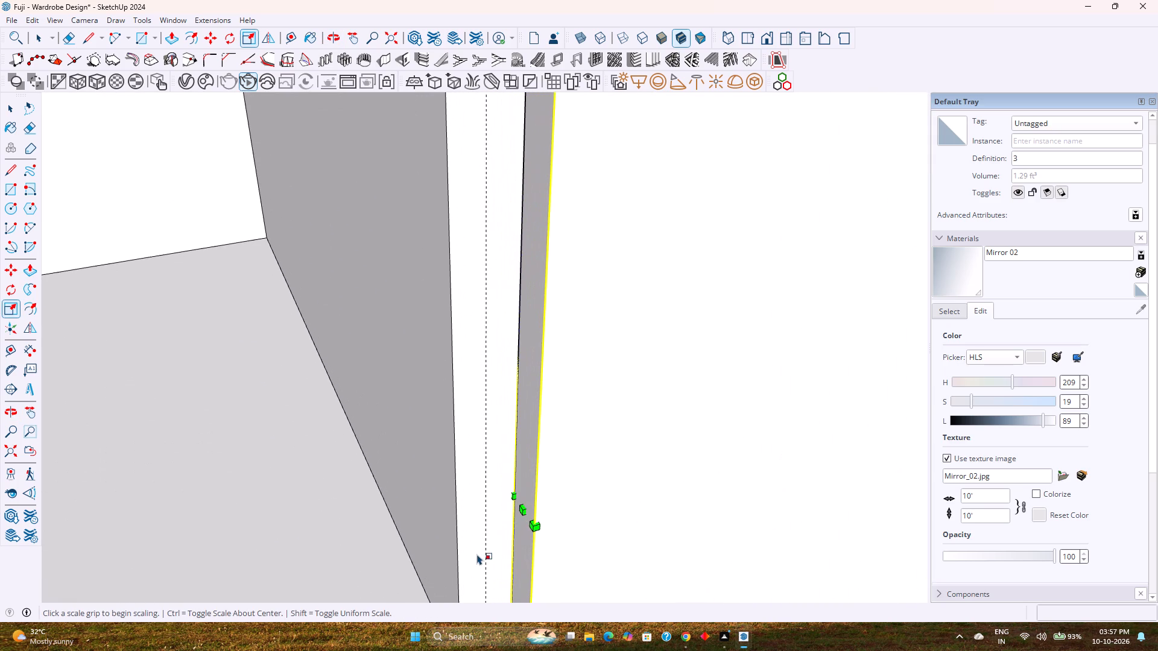
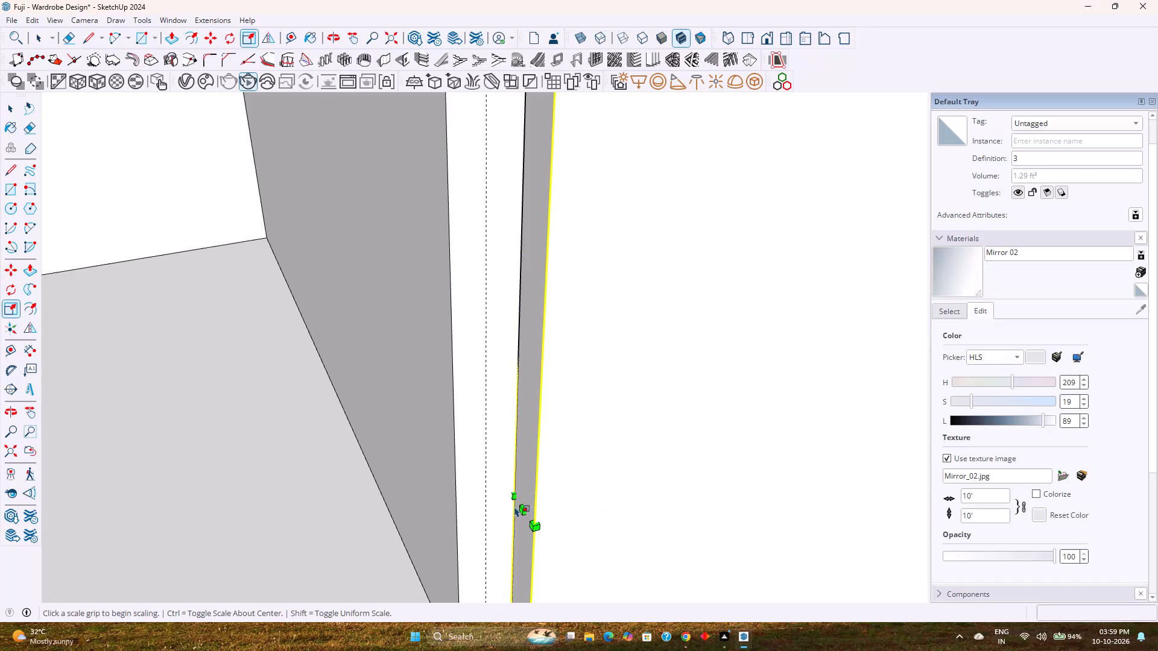
# Scale the middle door's width from its side edge towards the 0.5" guide on the partition.
pyautogui.click(520, 508)
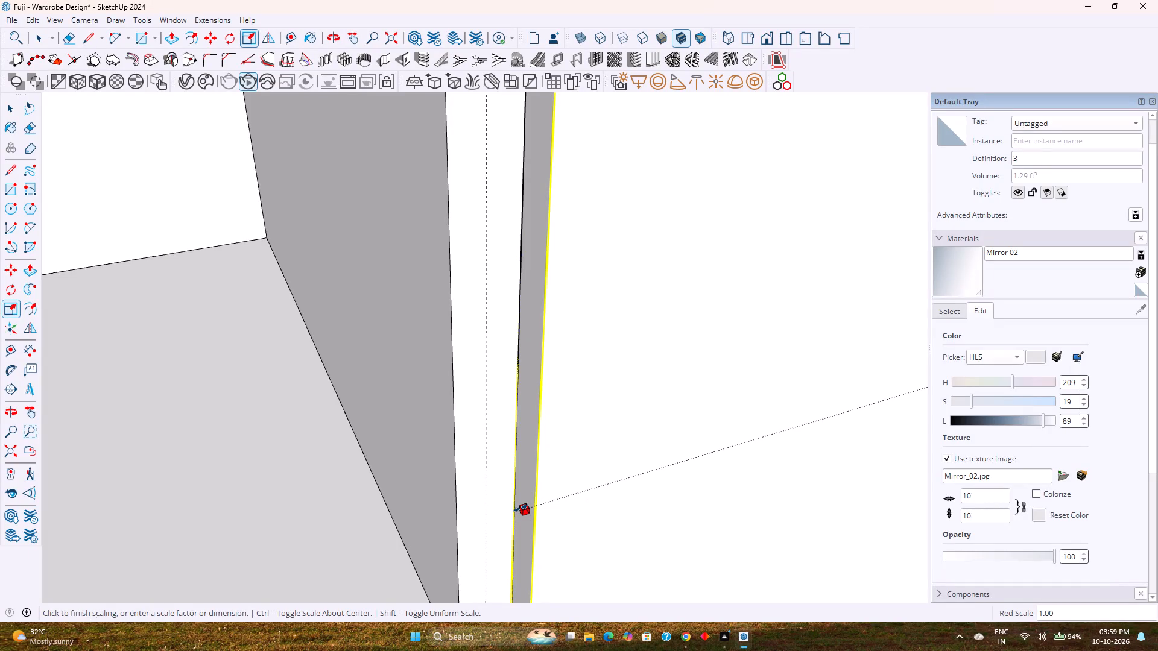
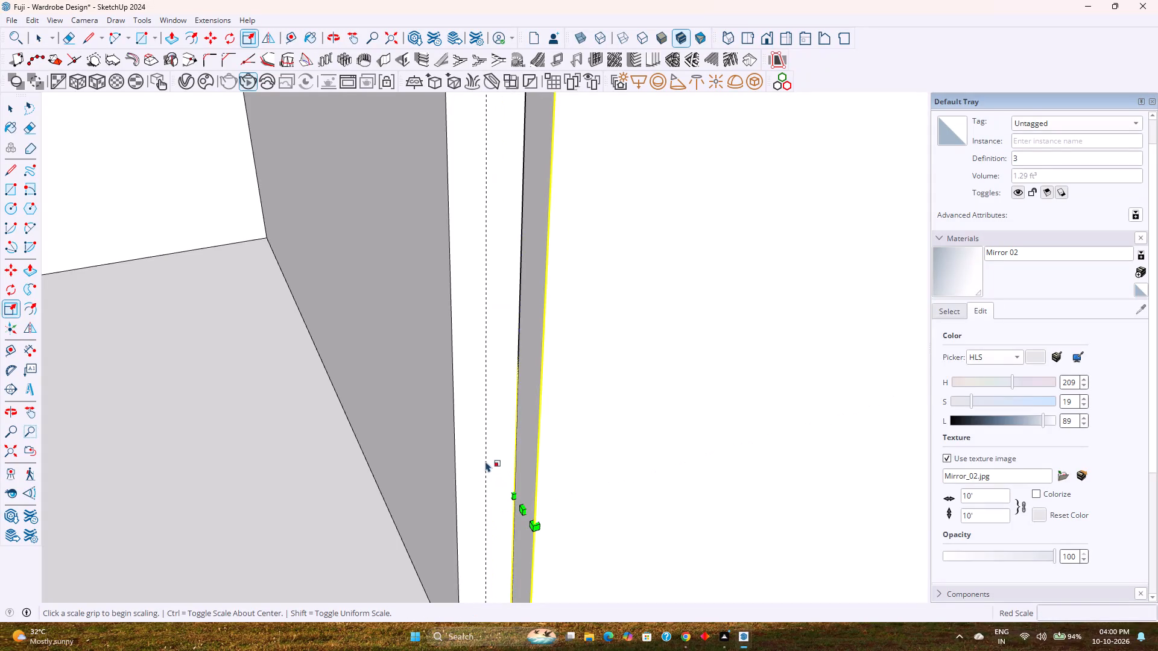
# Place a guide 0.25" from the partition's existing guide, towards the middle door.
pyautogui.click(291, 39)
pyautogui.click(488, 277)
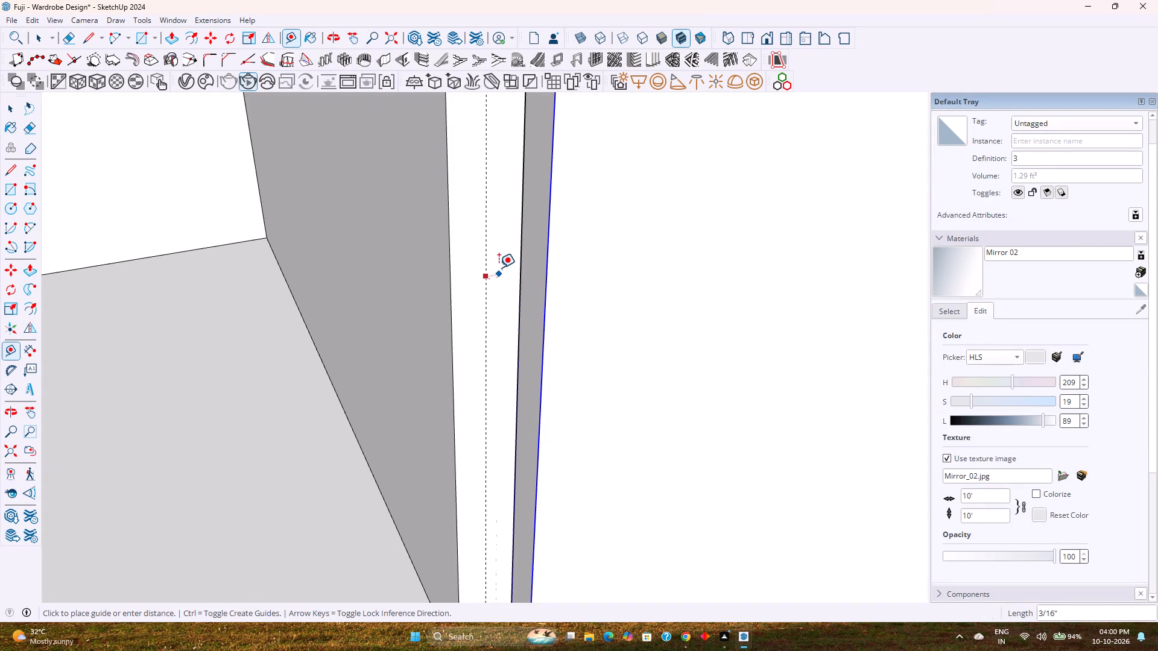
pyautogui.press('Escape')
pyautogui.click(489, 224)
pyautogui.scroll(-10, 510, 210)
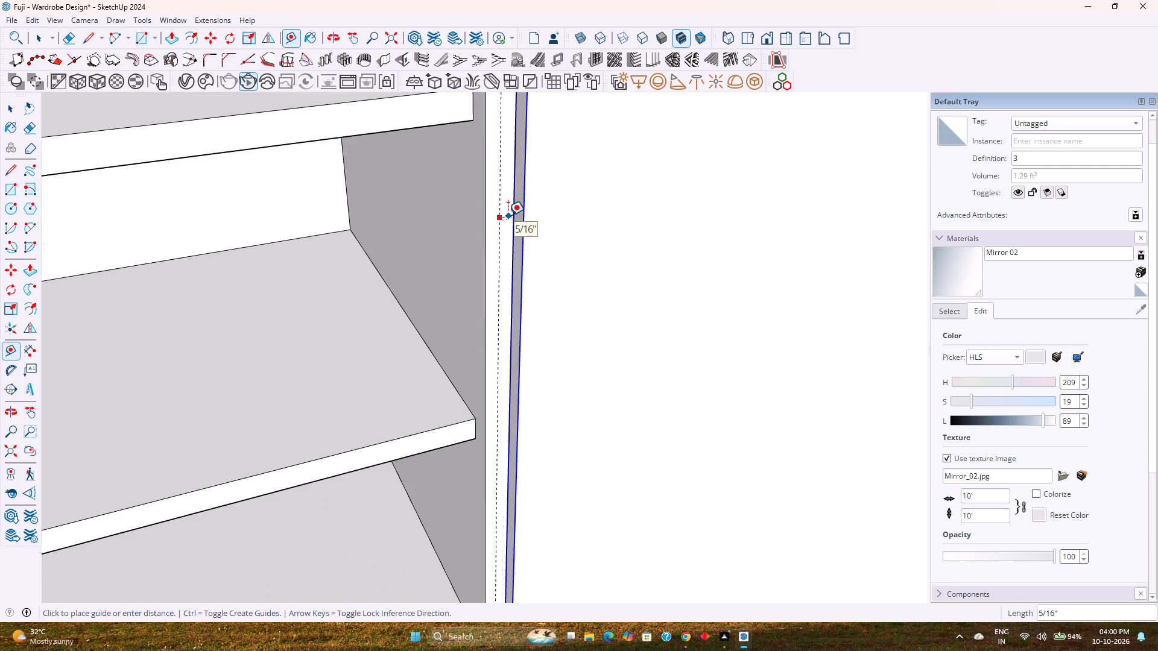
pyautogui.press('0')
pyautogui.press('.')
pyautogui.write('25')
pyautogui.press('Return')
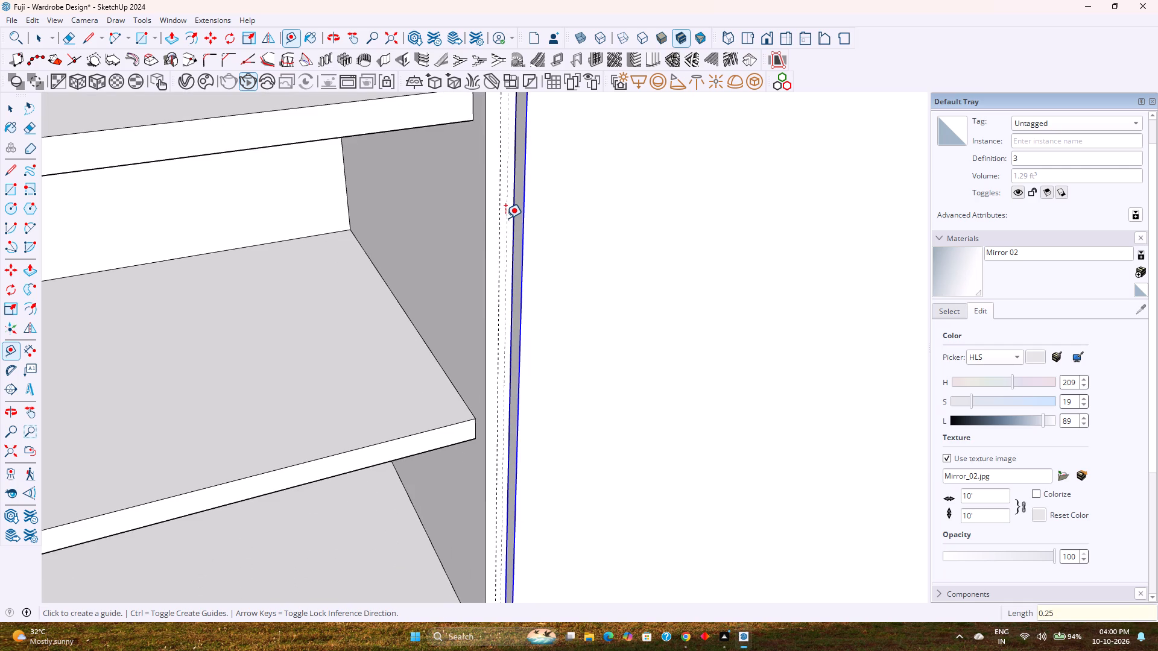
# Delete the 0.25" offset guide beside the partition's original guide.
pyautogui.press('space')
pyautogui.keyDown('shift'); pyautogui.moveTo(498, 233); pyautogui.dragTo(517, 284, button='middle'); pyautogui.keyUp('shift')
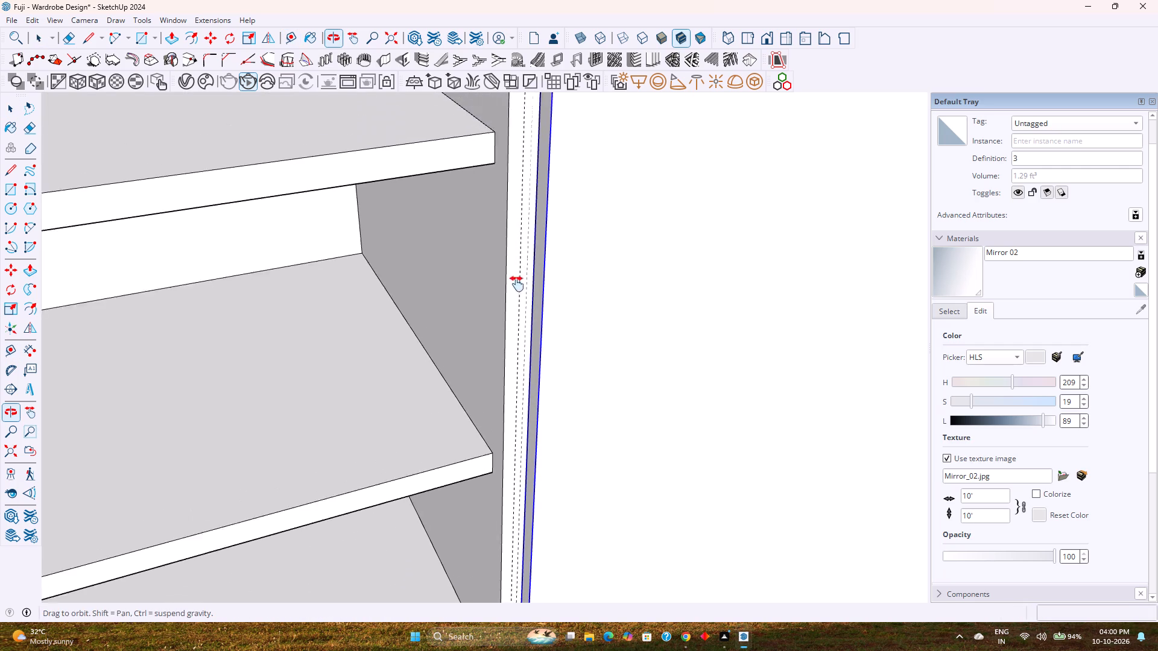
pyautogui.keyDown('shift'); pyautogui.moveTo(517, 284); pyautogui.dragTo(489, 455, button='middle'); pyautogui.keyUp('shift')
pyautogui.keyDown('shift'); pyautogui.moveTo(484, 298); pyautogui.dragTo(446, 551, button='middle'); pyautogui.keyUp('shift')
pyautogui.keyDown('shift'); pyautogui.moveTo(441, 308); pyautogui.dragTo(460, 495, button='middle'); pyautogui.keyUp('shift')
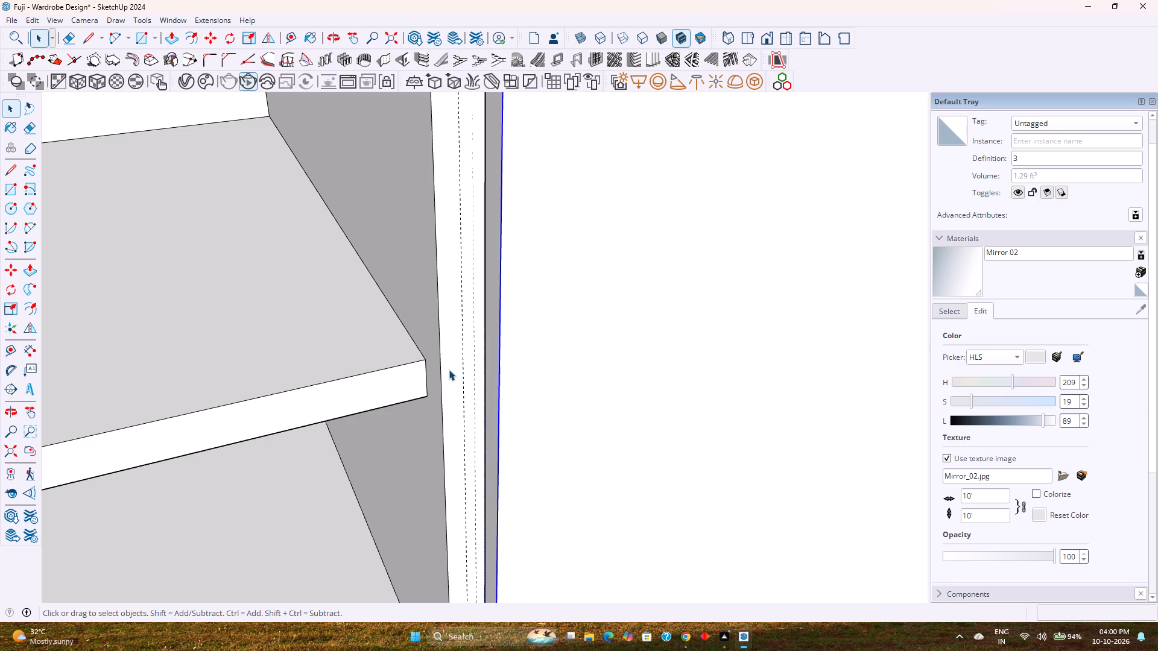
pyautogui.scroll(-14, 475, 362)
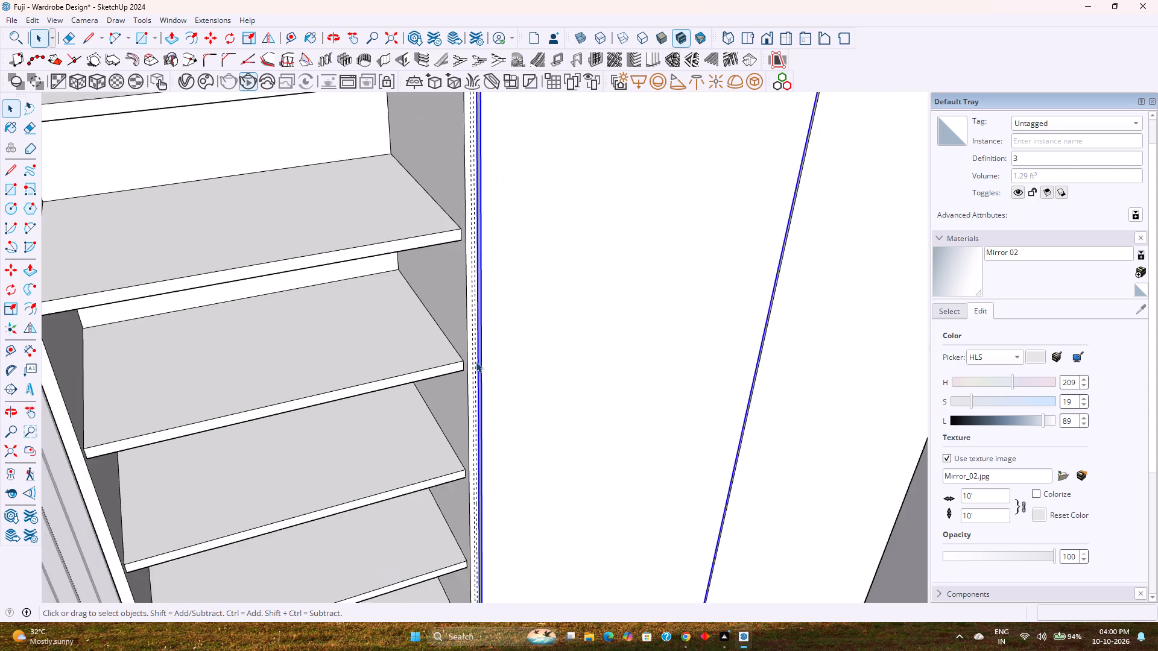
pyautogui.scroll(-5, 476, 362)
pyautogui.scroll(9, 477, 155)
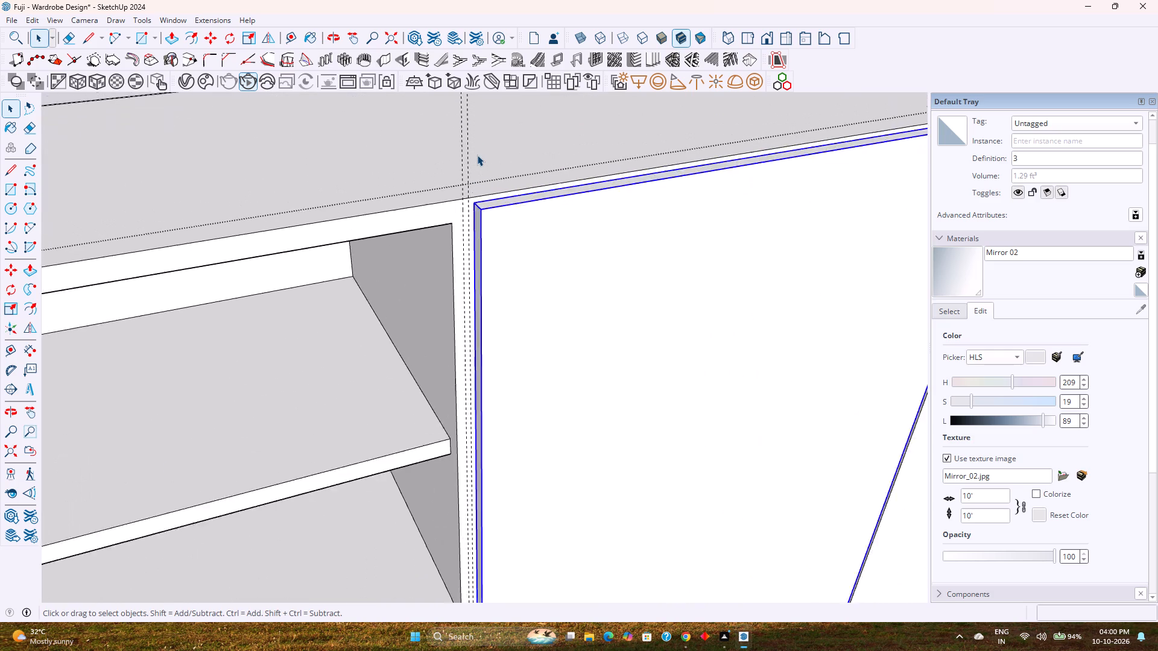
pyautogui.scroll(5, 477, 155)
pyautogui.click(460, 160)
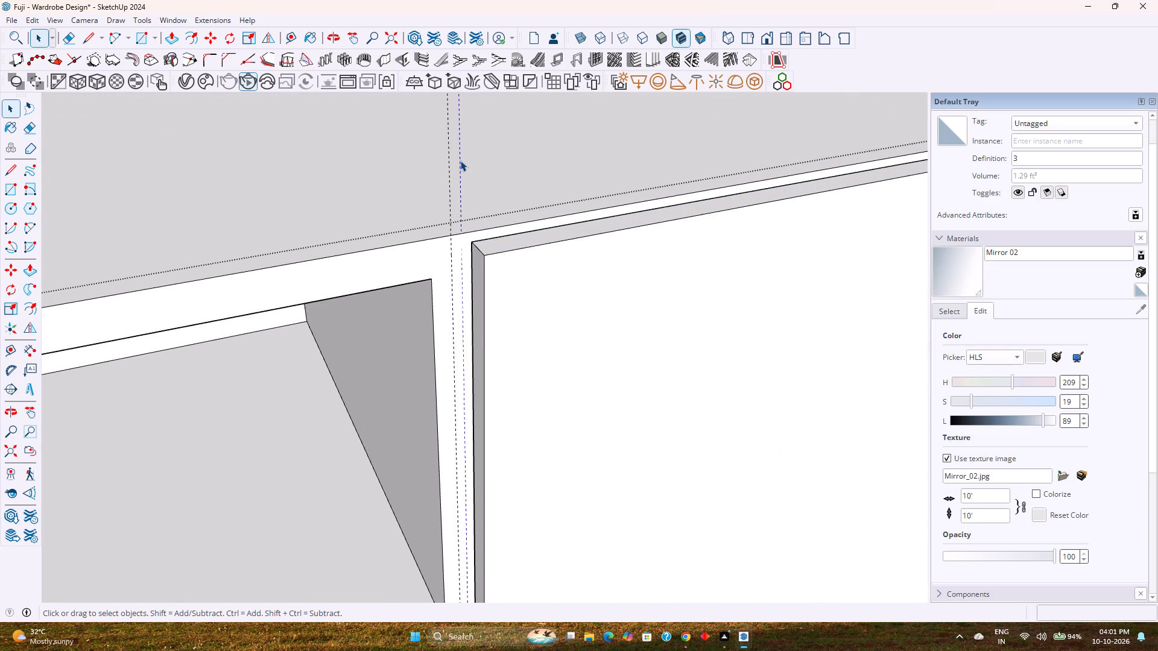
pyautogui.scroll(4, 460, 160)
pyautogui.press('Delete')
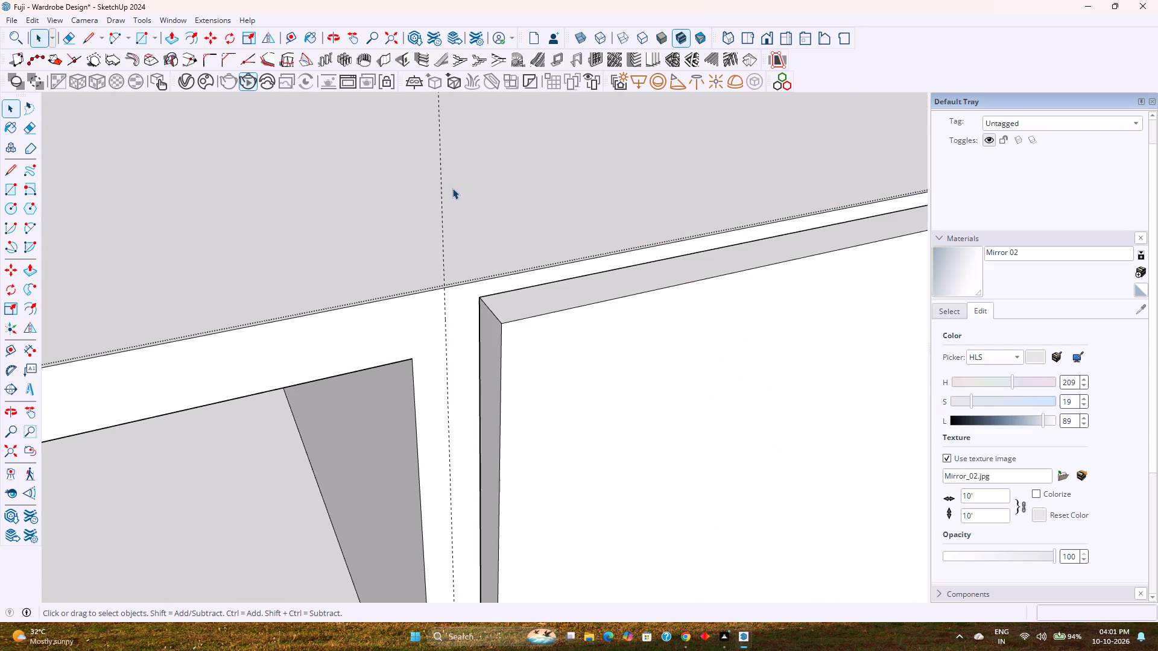
# Place a vertical guide 1/8" from the partition's existing guide, on the side facing the middle door.
pyautogui.click(292, 38)
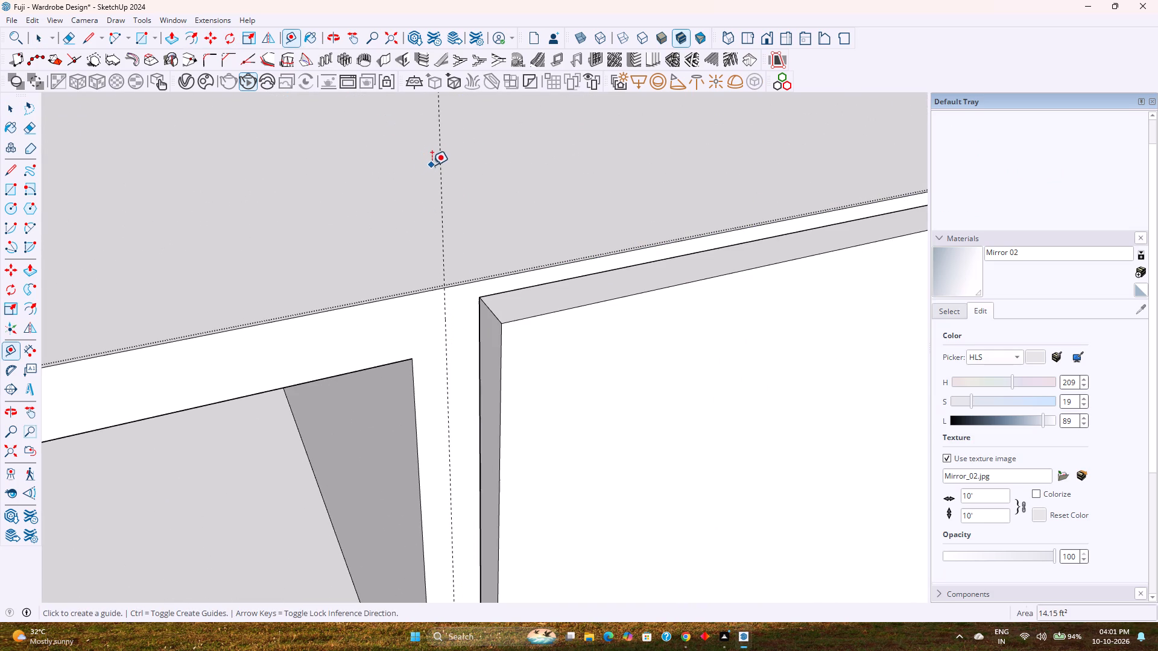
pyautogui.click(440, 154)
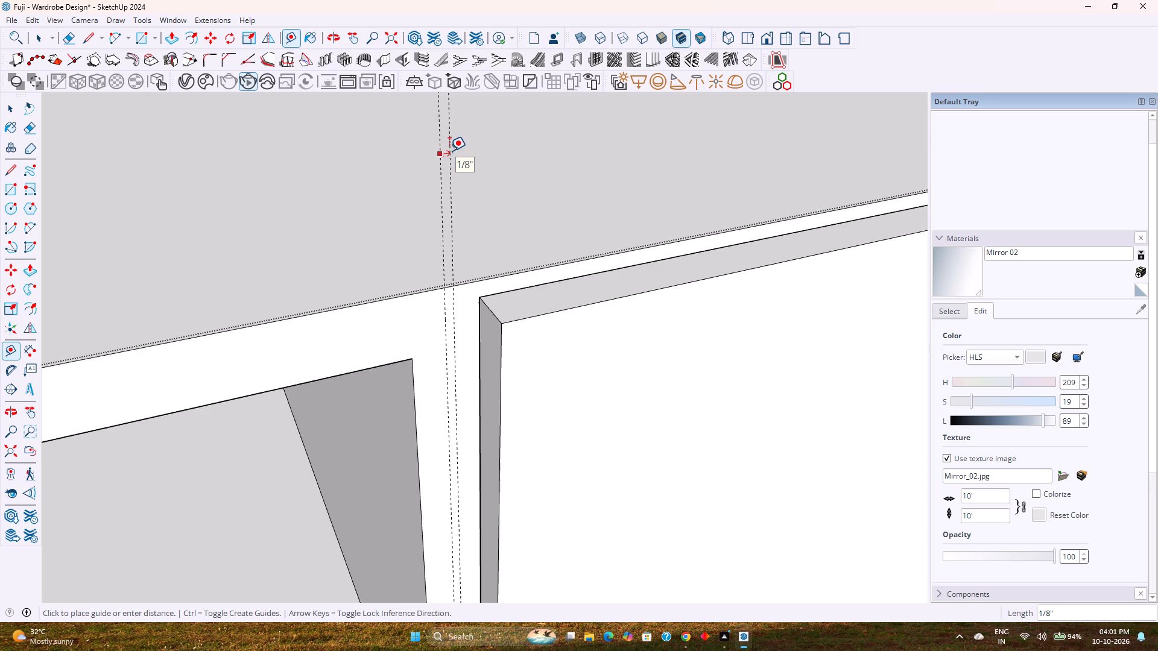
pyautogui.click(449, 151)
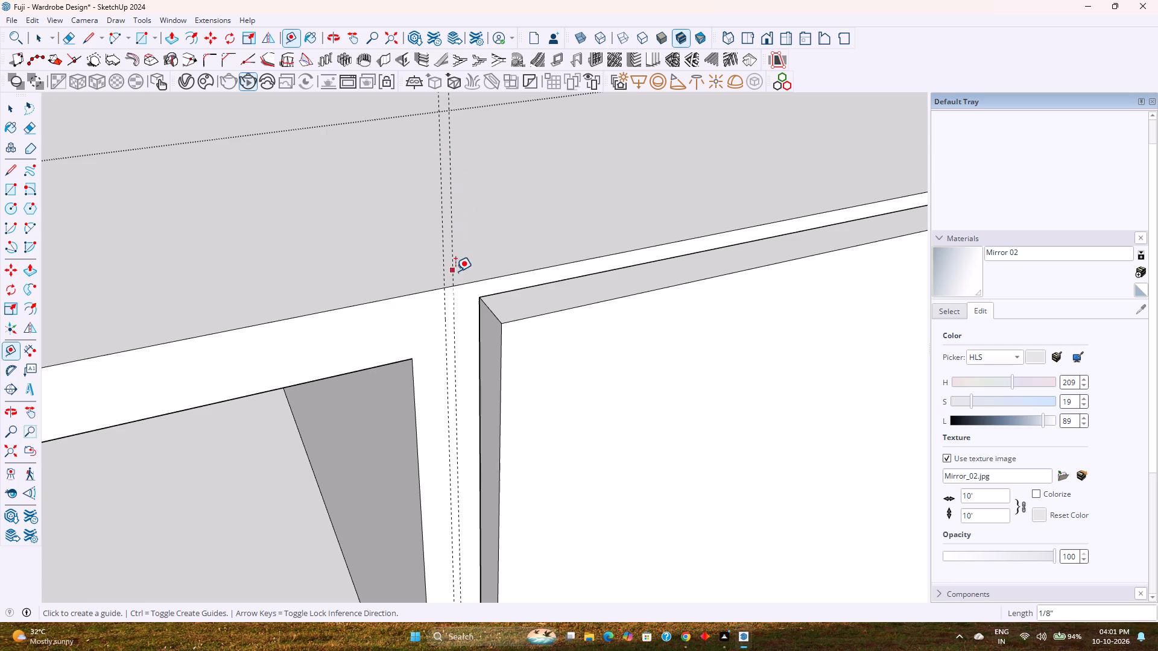
pyautogui.press('space')
# Scale the middle door's width from its side edge out to the 1/8" guide on the partition.
pyautogui.click(538, 344)
pyautogui.press('s')
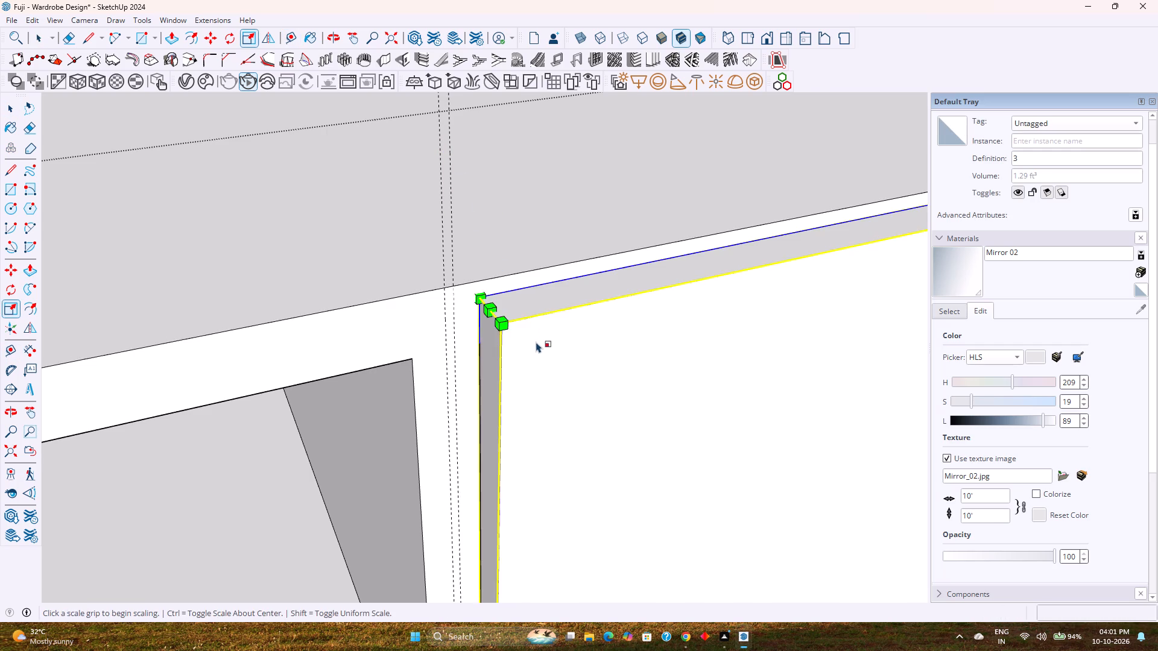
pyautogui.scroll(-9, 536, 366)
pyautogui.keyDown('shift'); pyautogui.moveTo(529, 410); pyautogui.dragTo(526, 365, button='middle'); pyautogui.keyUp('shift')
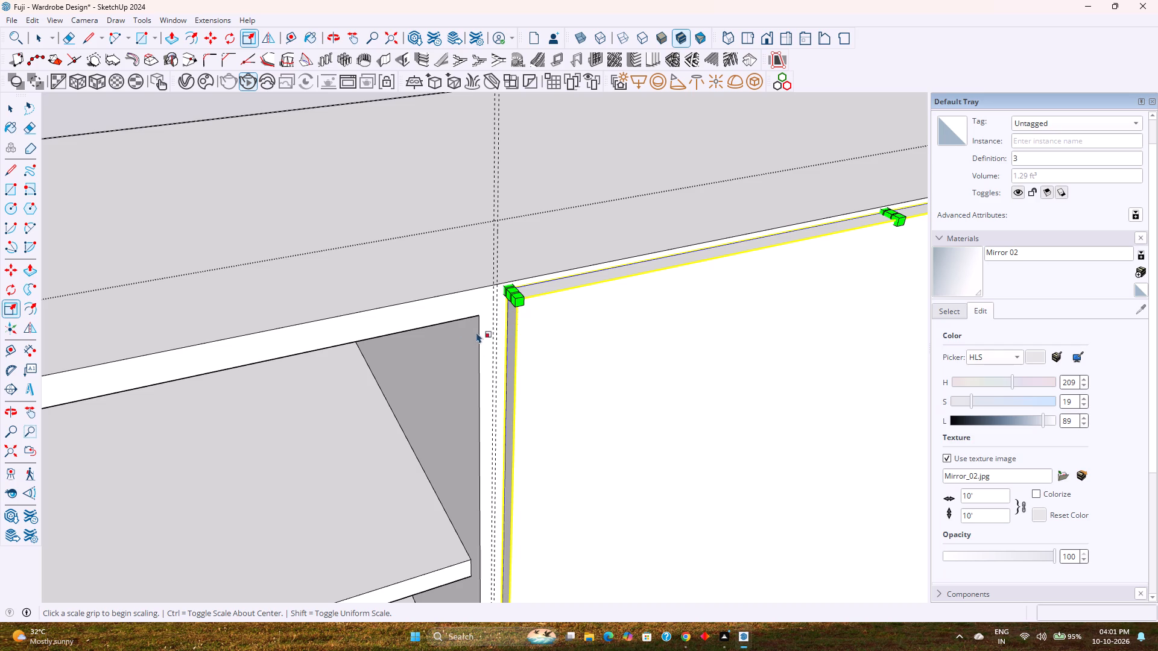
pyautogui.scroll(-1, 521, 402)
pyautogui.moveTo(520, 397); pyautogui.dragTo(512, 290, button='middle')
pyautogui.scroll(-8, 516, 295)
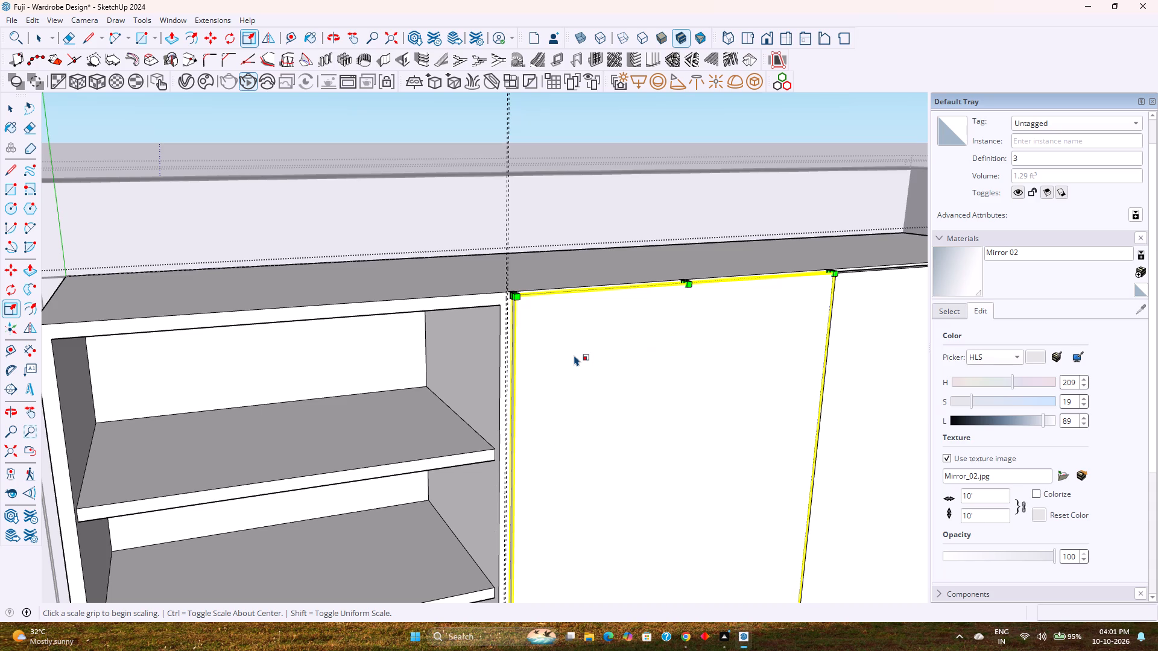
pyautogui.scroll(-2, 574, 355)
pyautogui.keyDown('shift'); pyautogui.moveTo(609, 424); pyautogui.dragTo(567, 236, button='middle'); pyautogui.keyUp('shift')
pyautogui.scroll(-4, 568, 225)
pyautogui.scroll(5, 489, 467)
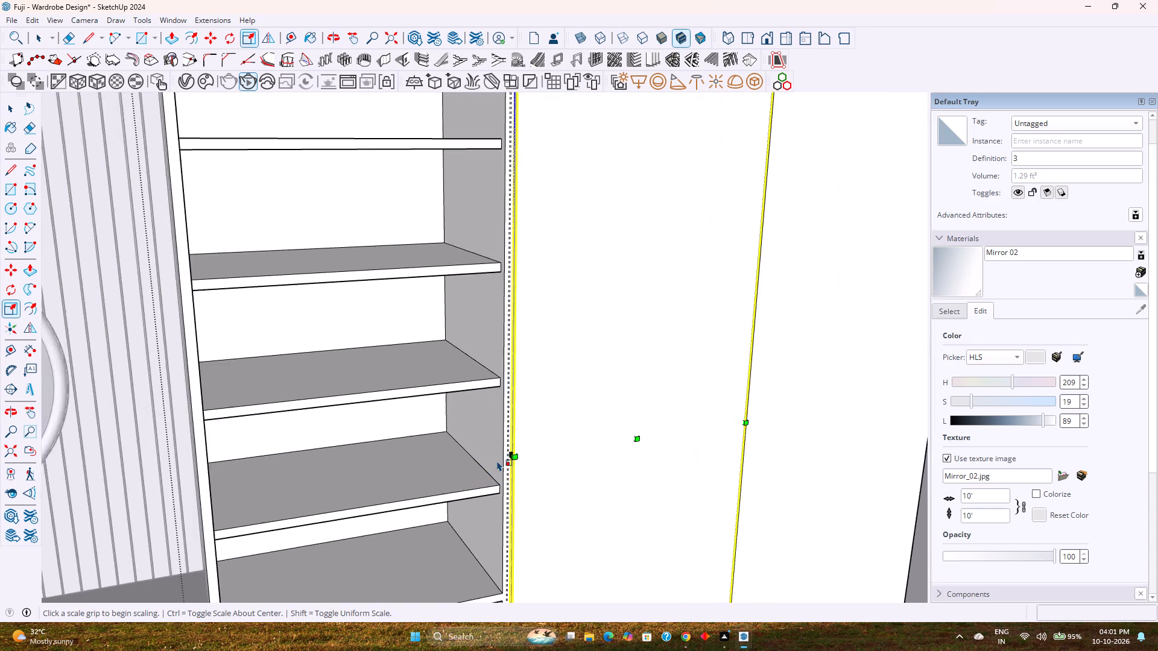
pyautogui.scroll(15, 497, 461)
pyautogui.click(530, 429)
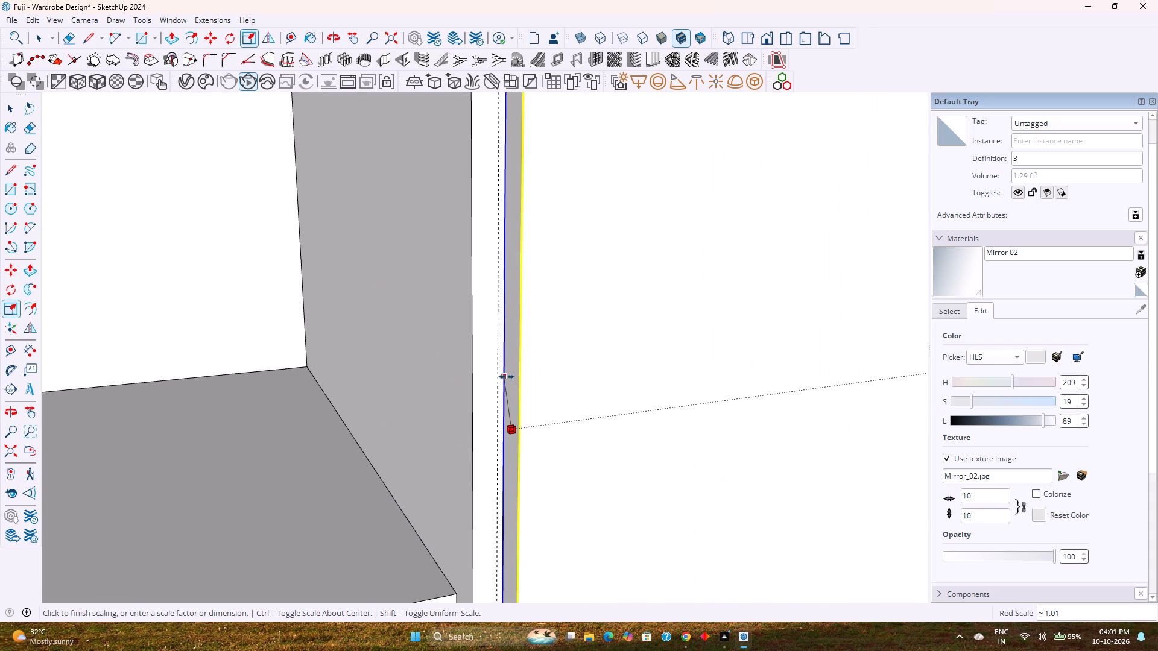
pyautogui.click(507, 377)
# Delete the vertical guide on the partition face beside the middle door.
pyautogui.press('space')
pyautogui.click(496, 394)
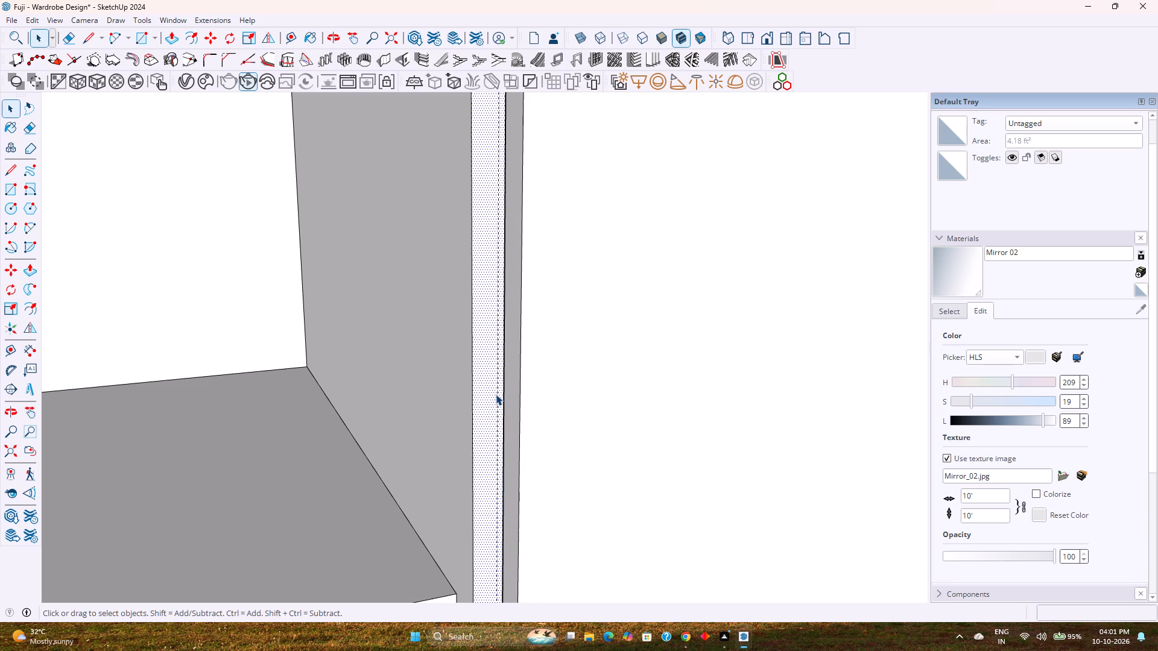
pyautogui.click(498, 393)
pyautogui.press('Delete')
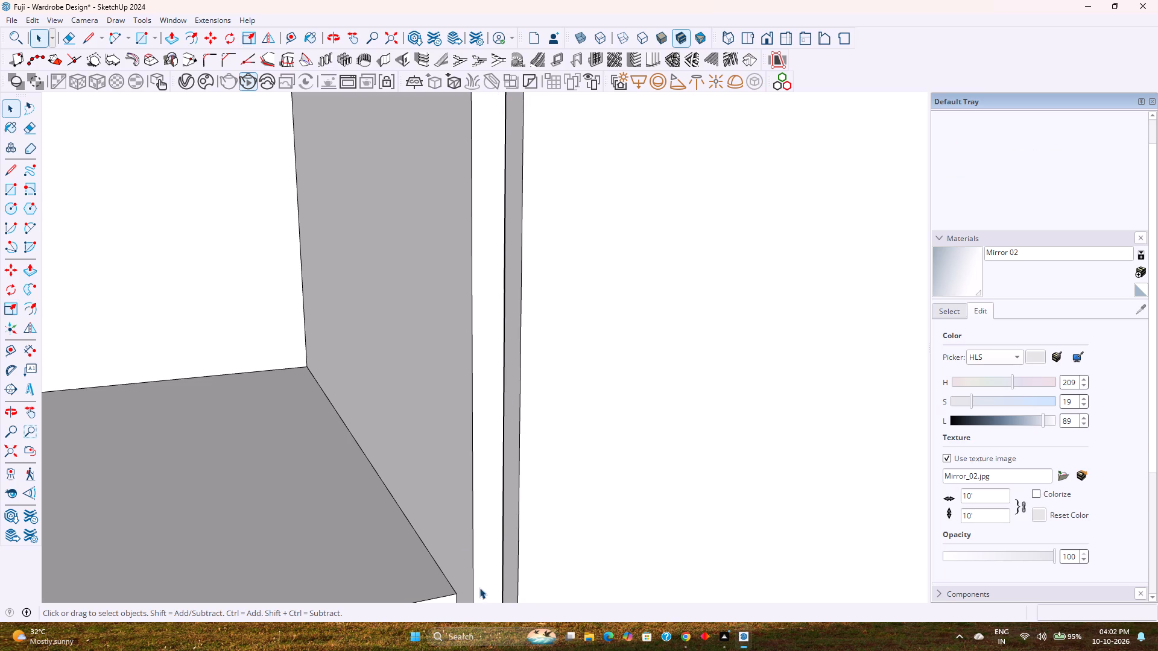
# Delete all remaining guides from the model.
pyautogui.scroll(-17, 491, 582)
pyautogui.scroll(-7, 572, 462)
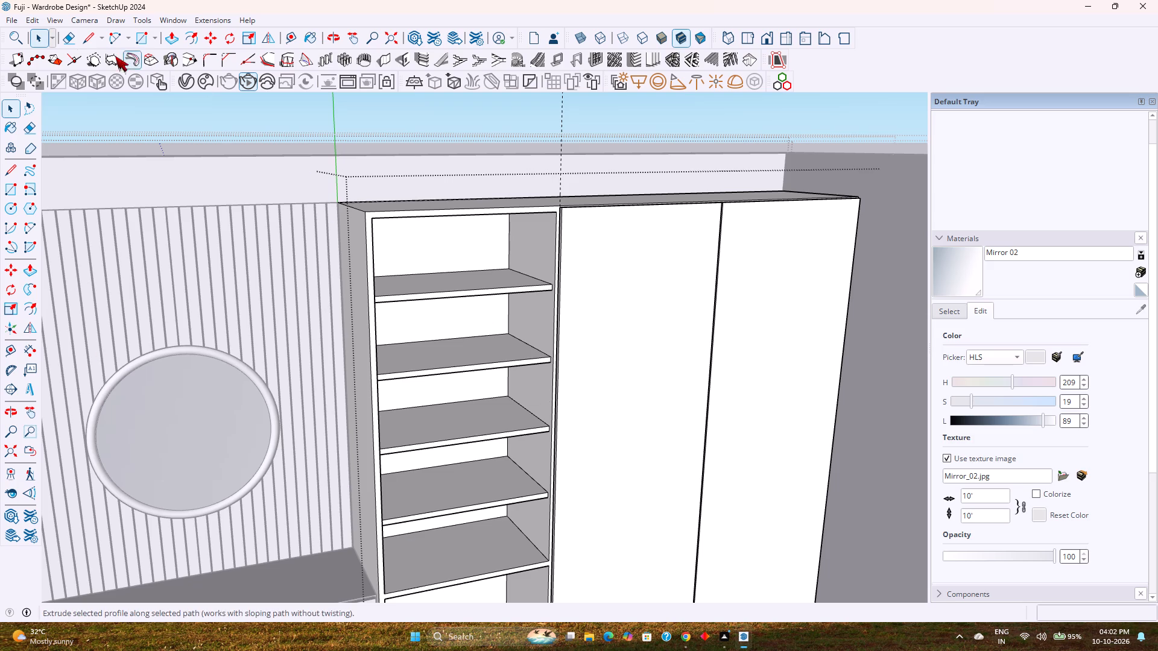
pyautogui.click(27, 18)
pyautogui.click(63, 144)
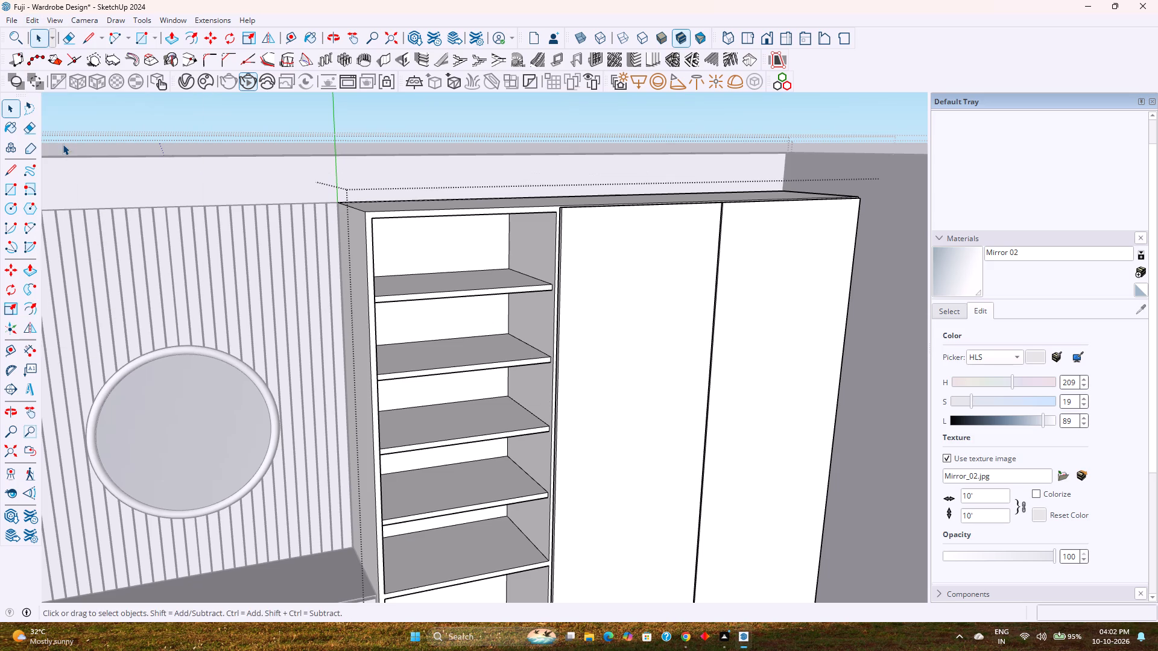
# Open the middle door component for editing and offset its front face edges inward by 0.5".
pyautogui.moveTo(495, 242); pyautogui.dragTo(404, 218, button='middle')
pyautogui.scroll(-3, 410, 216)
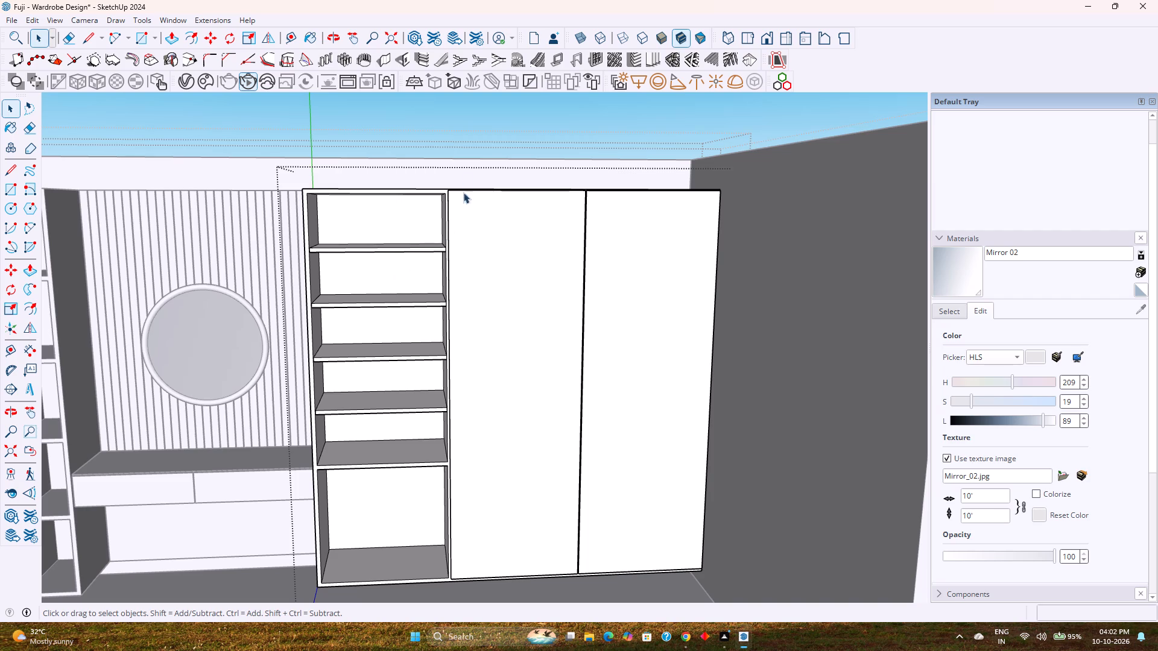
pyautogui.moveTo(515, 229); pyautogui.dragTo(451, 332, button='middle')
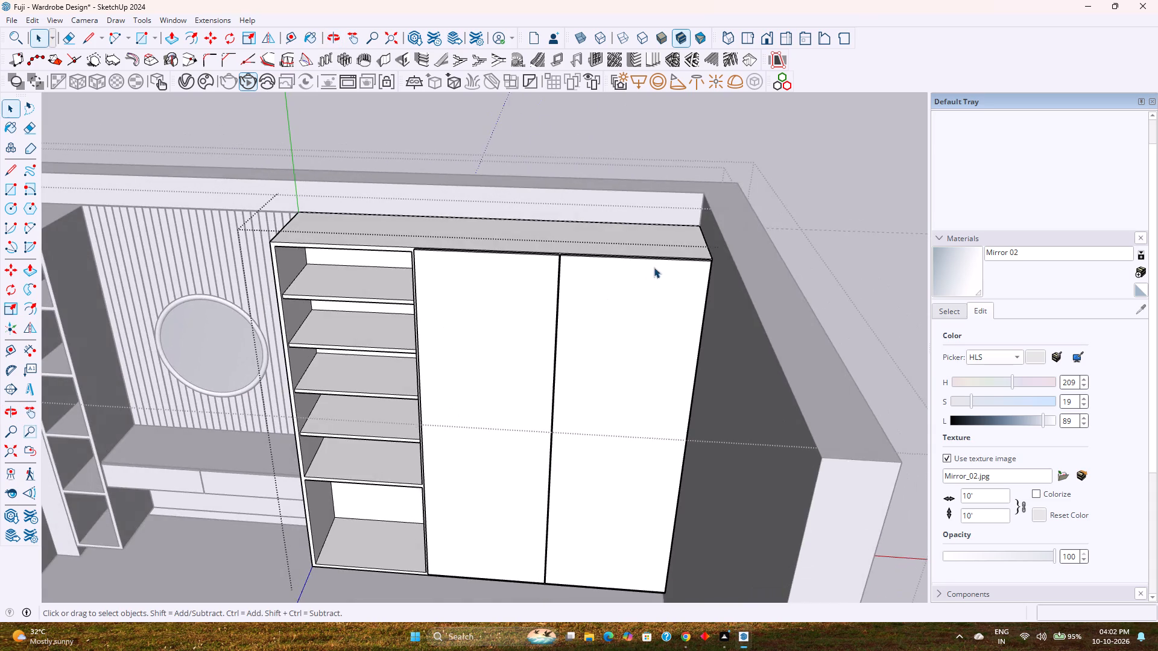
pyautogui.scroll(16, 672, 262)
pyautogui.moveTo(704, 267); pyautogui.dragTo(659, 263, button='middle')
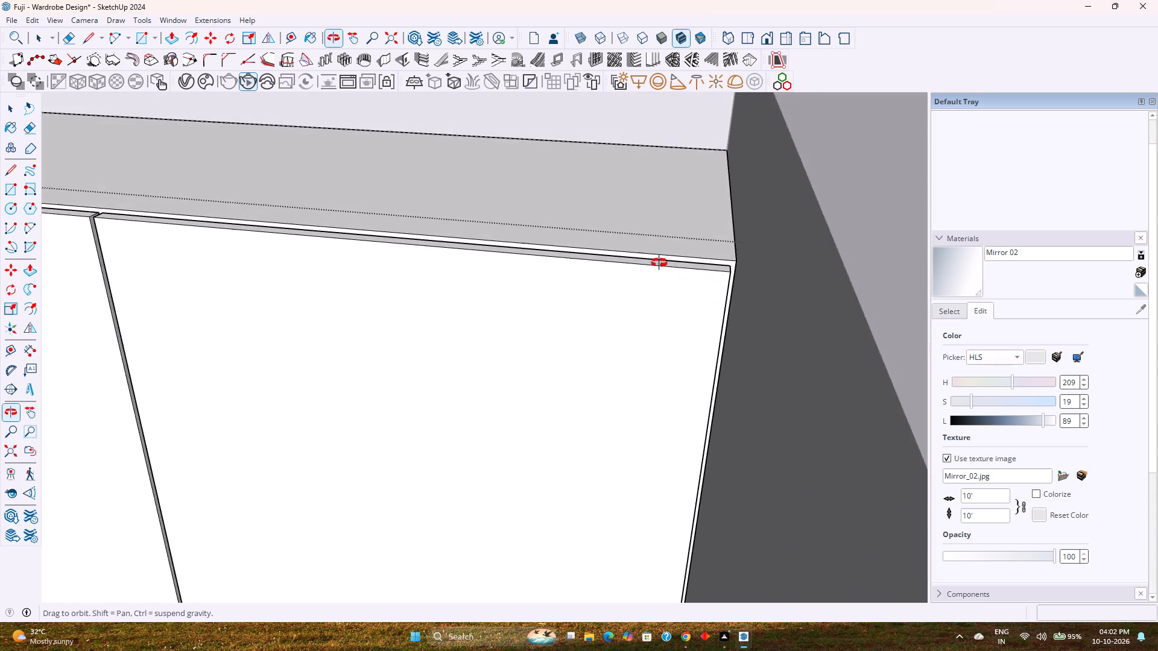
pyautogui.moveTo(659, 263); pyautogui.dragTo(746, 252, button='middle')
pyautogui.scroll(-7, 747, 252)
pyautogui.scroll(-6, 466, 292)
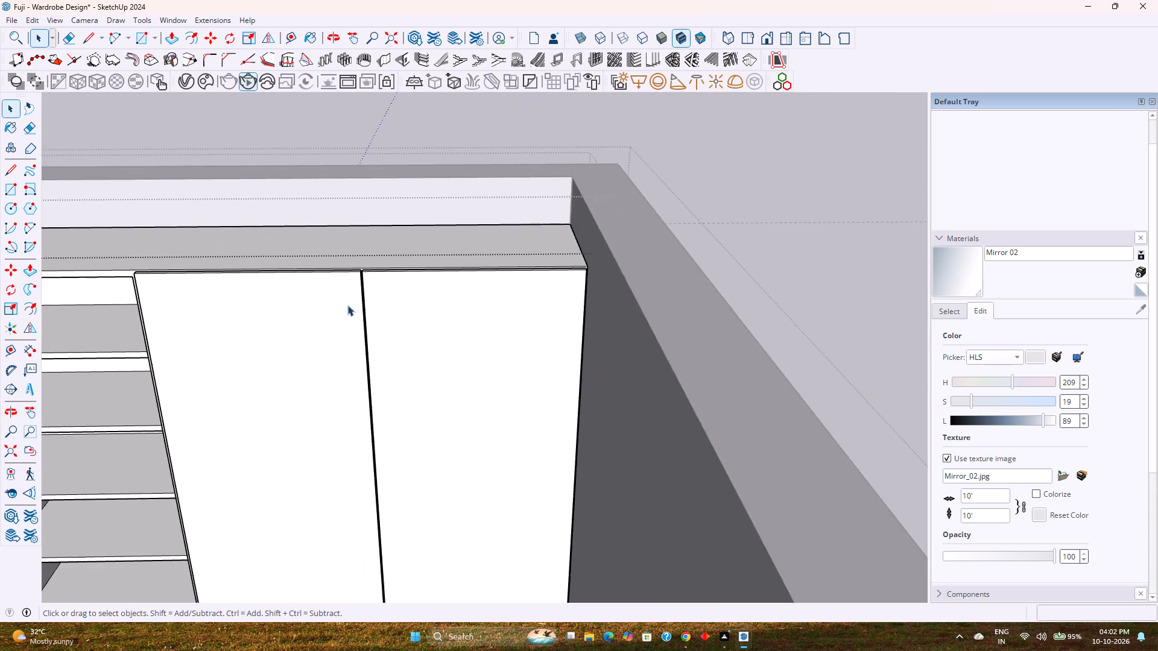
pyautogui.moveTo(347, 305); pyautogui.dragTo(484, 233, button='middle')
pyautogui.doubleClick(403, 278)
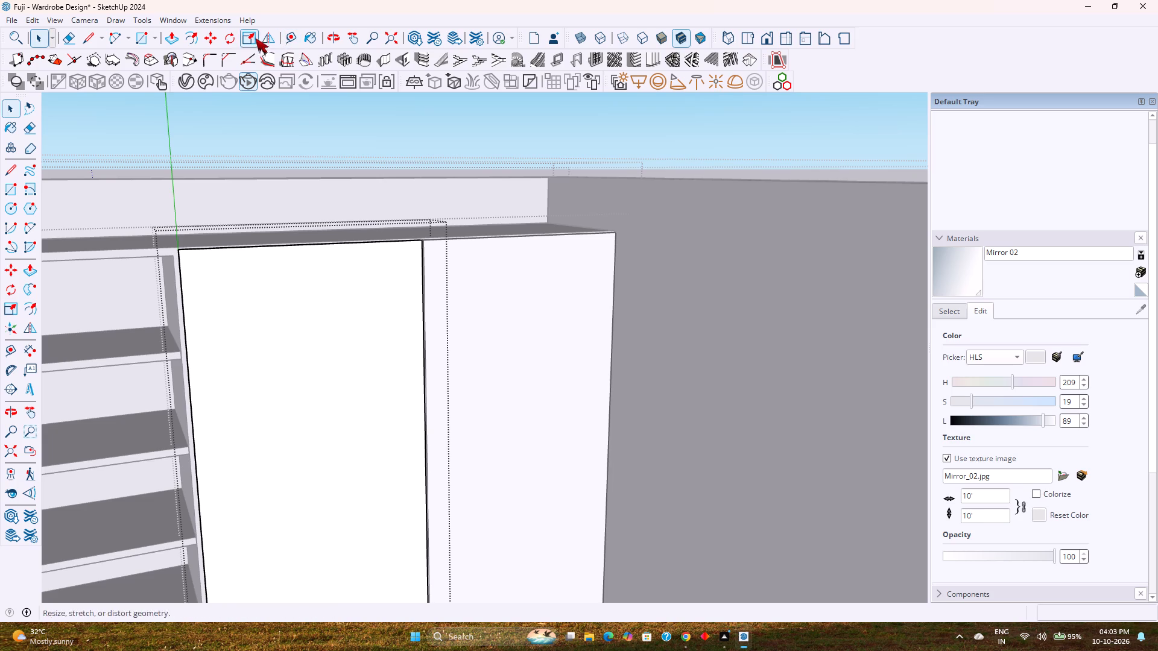
pyautogui.click(194, 42)
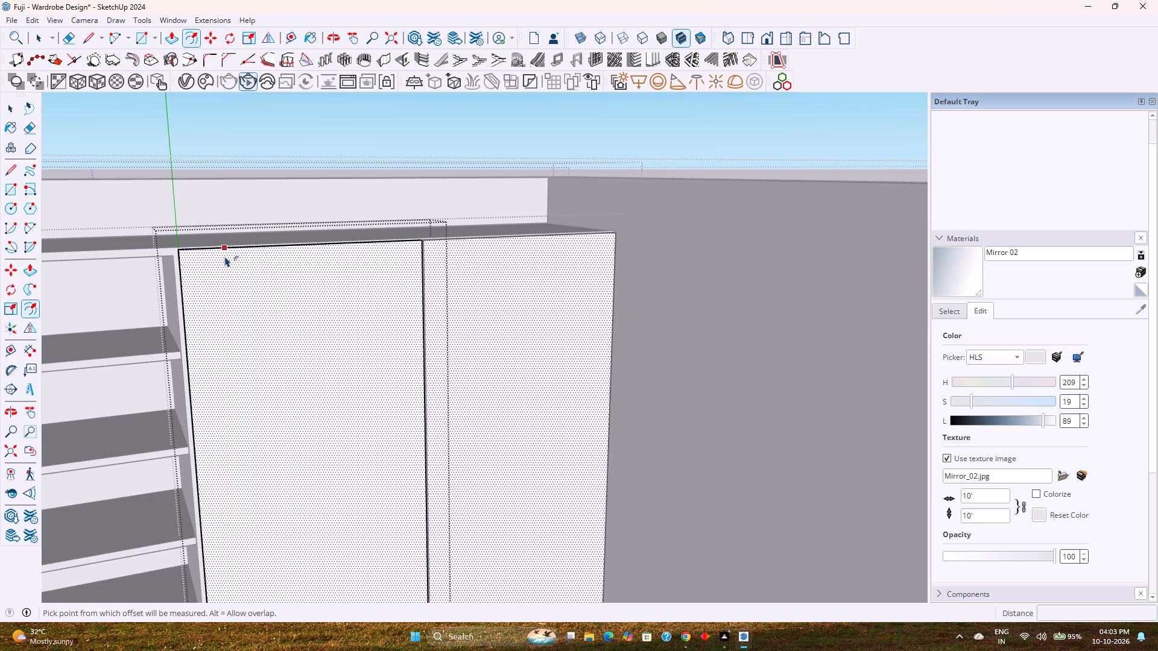
pyautogui.click(225, 256)
pyautogui.write('0.5')
pyautogui.press('Return')
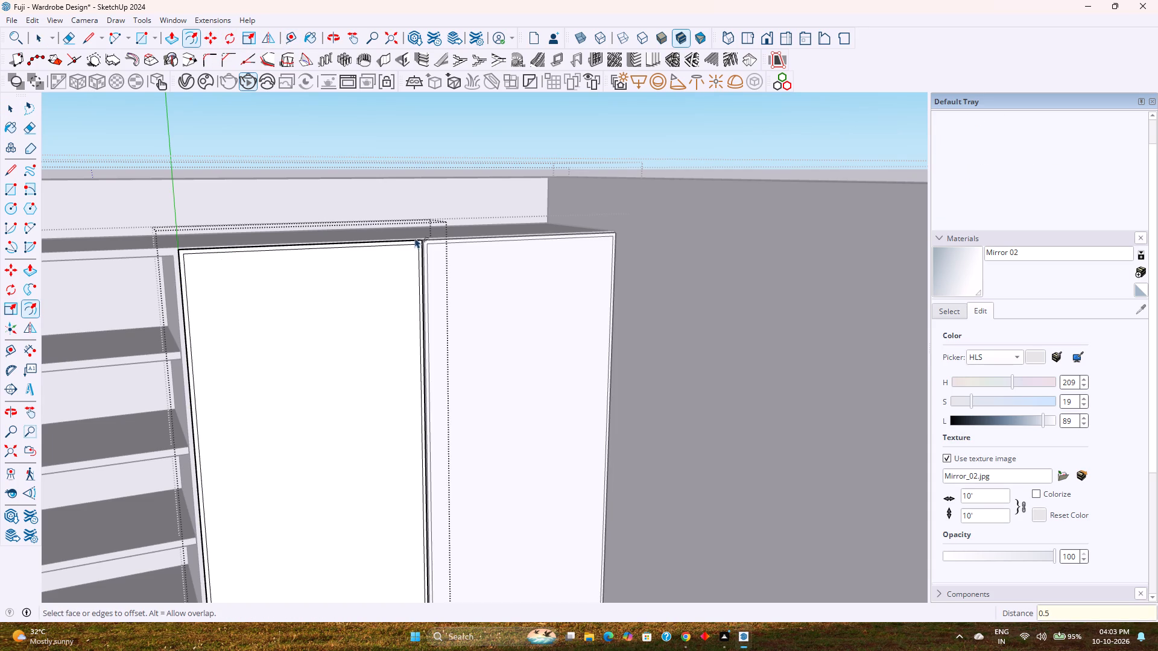
# Pull the 0.5" border strip of the middle door's front face outward by 0.25" with Push/Pull.
pyautogui.scroll(9, 422, 262)
pyautogui.moveTo(399, 253); pyautogui.dragTo(487, 341, button='middle')
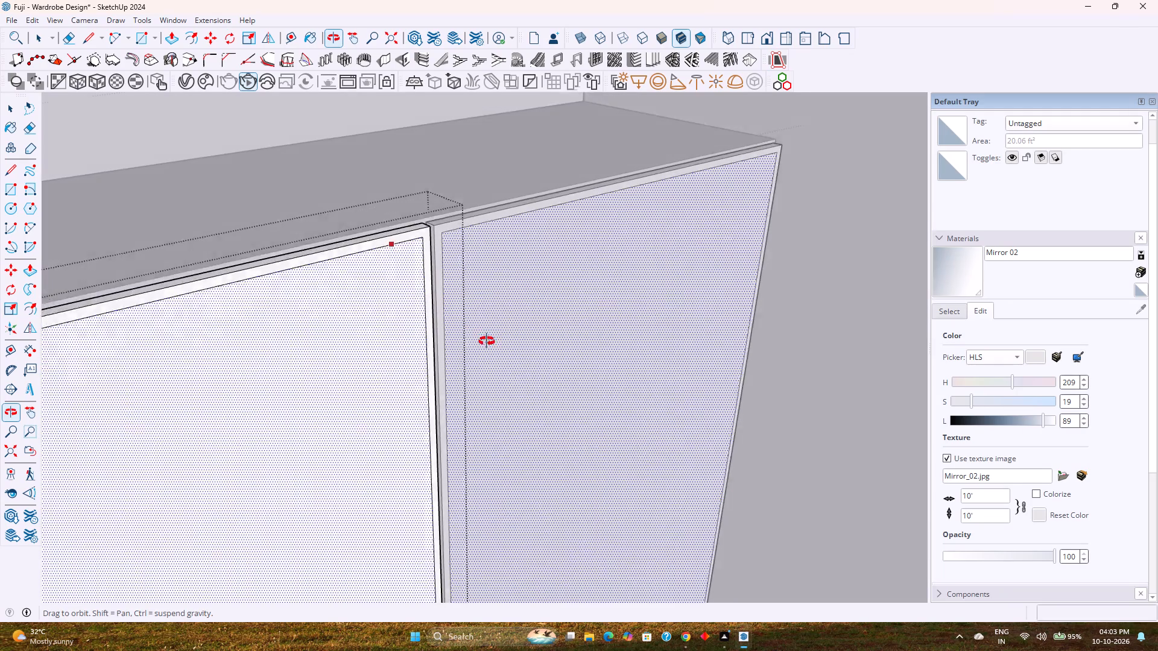
pyautogui.moveTo(487, 341); pyautogui.dragTo(517, 360, button='middle')
pyautogui.press('p')
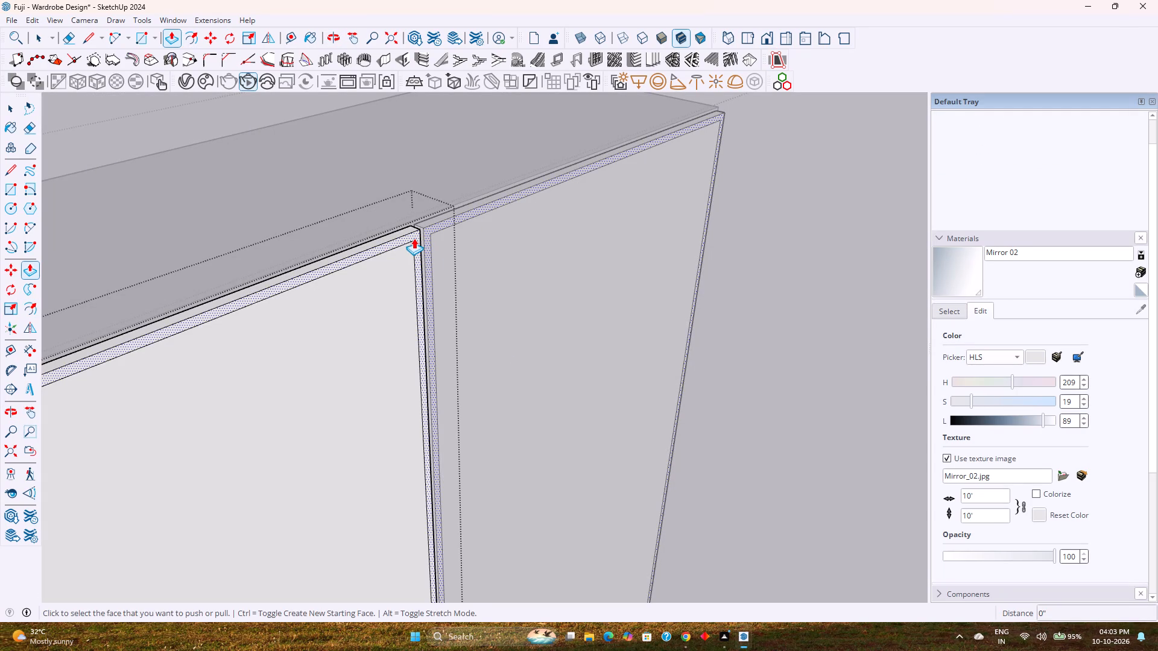
pyautogui.click(416, 236)
pyautogui.press('0')
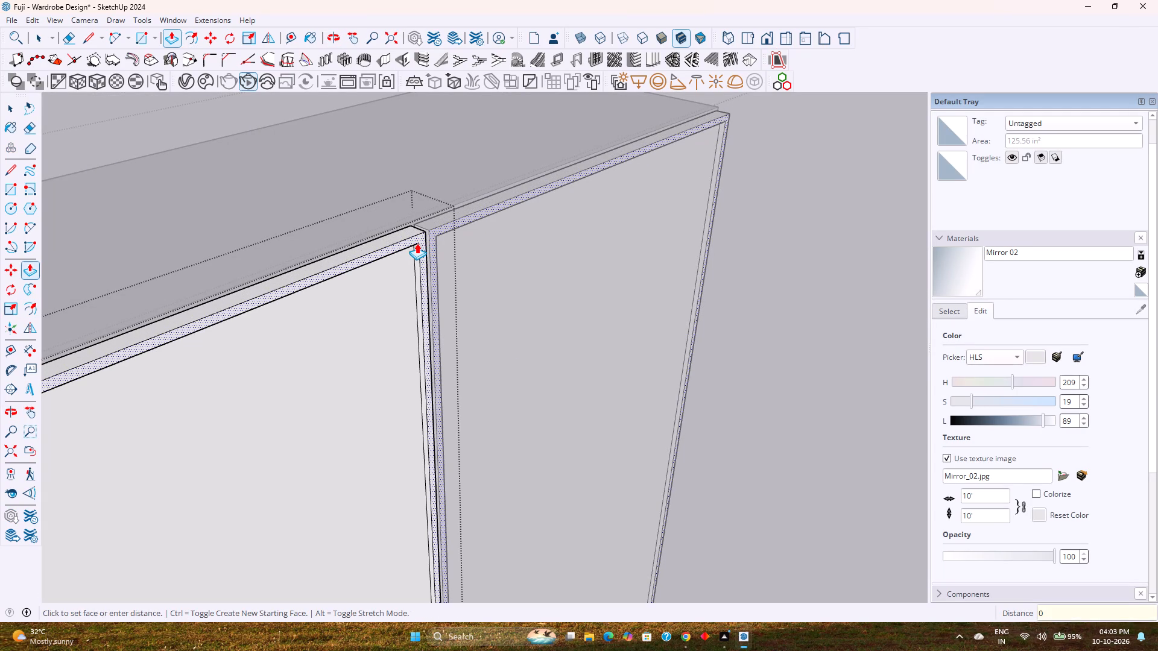
pyautogui.press('.')
pyautogui.write('25')
pyautogui.press('Return')
pyautogui.scroll(6, 401, 250)
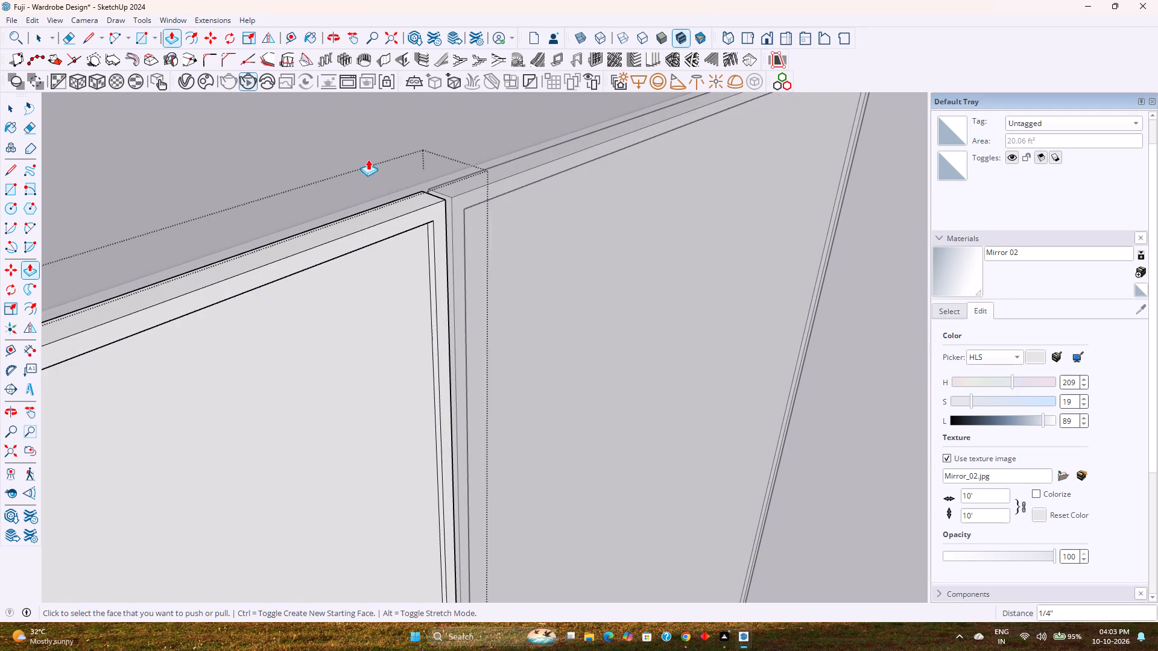
# Offset the edges of the middle door's front face inside the raised border inward by 1.5".
pyautogui.click(198, 43)
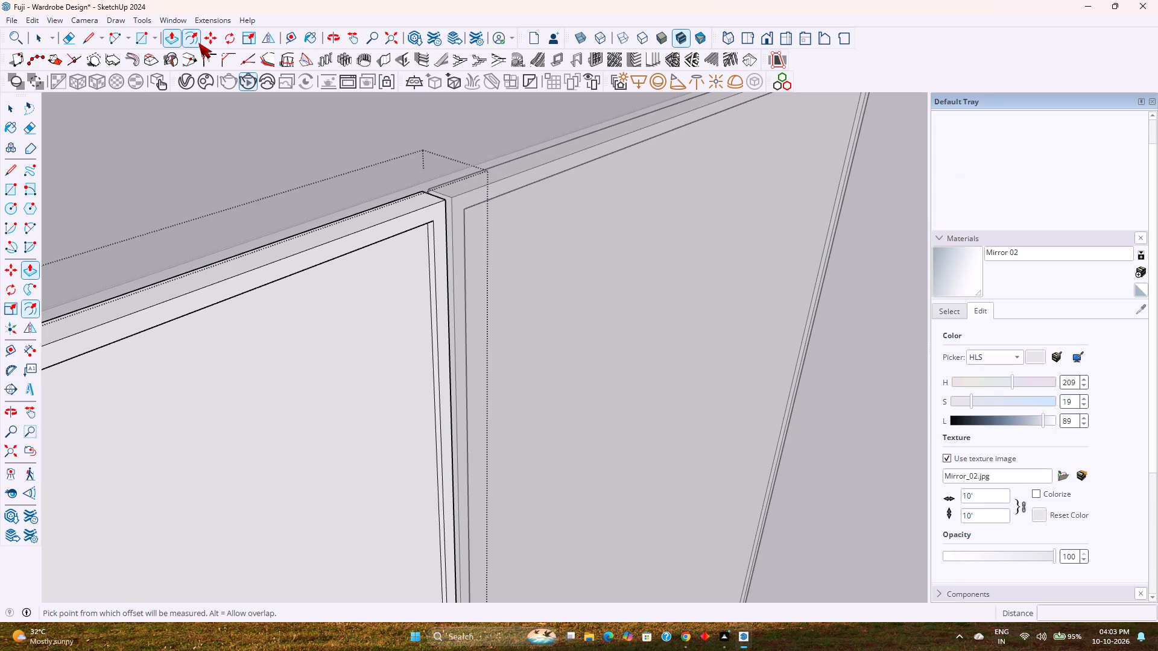
pyautogui.scroll(2, 405, 266)
pyautogui.click(407, 265)
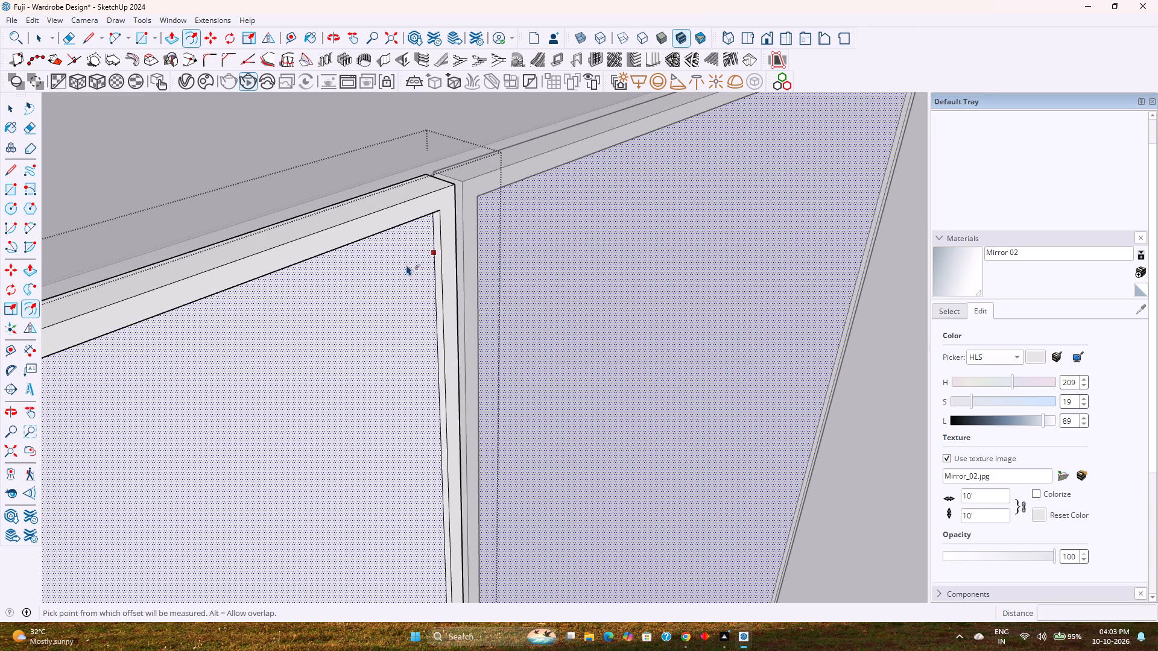
pyautogui.write('1.5')
pyautogui.press('Return')
# Change the offset distance on the middle door's front face to 2".
pyautogui.scroll(-5, 395, 251)
pyautogui.moveTo(408, 294); pyautogui.dragTo(268, 237, button='middle')
pyautogui.scroll(-6, 296, 255)
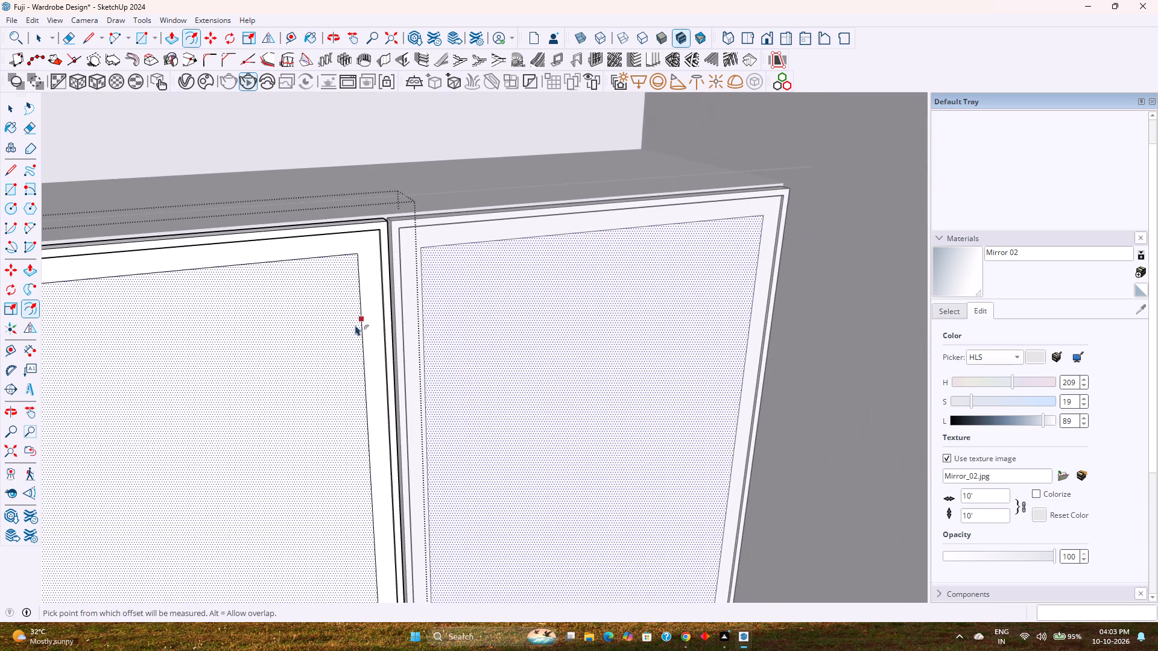
pyautogui.scroll(-1, 358, 339)
pyautogui.moveTo(358, 343); pyautogui.dragTo(278, 242, button='middle')
pyautogui.scroll(-5, 356, 319)
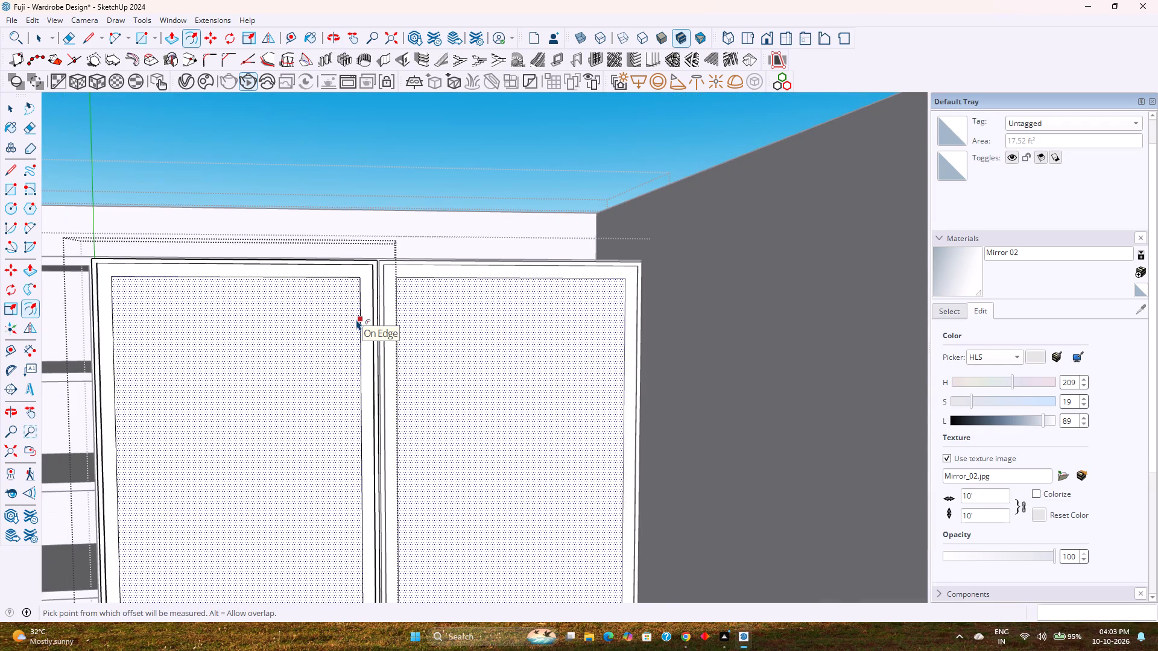
pyautogui.scroll(-2, 356, 319)
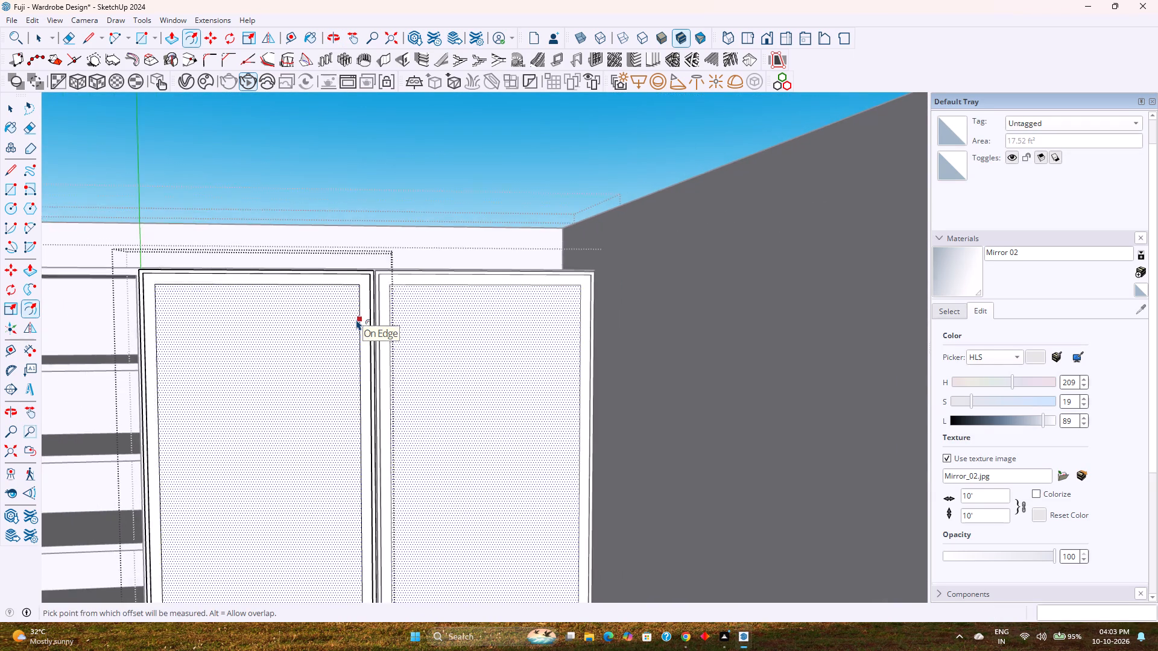
pyautogui.scroll(-3, 356, 319)
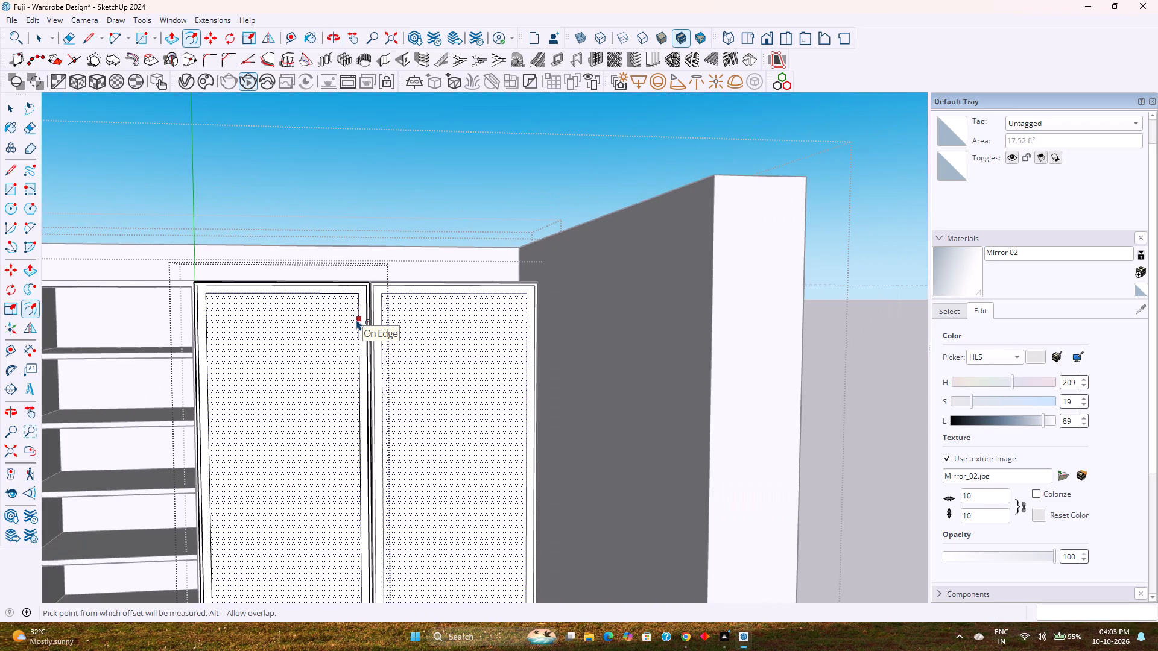
pyautogui.scroll(-2, 356, 319)
pyautogui.press('2')
pyautogui.press('Return')
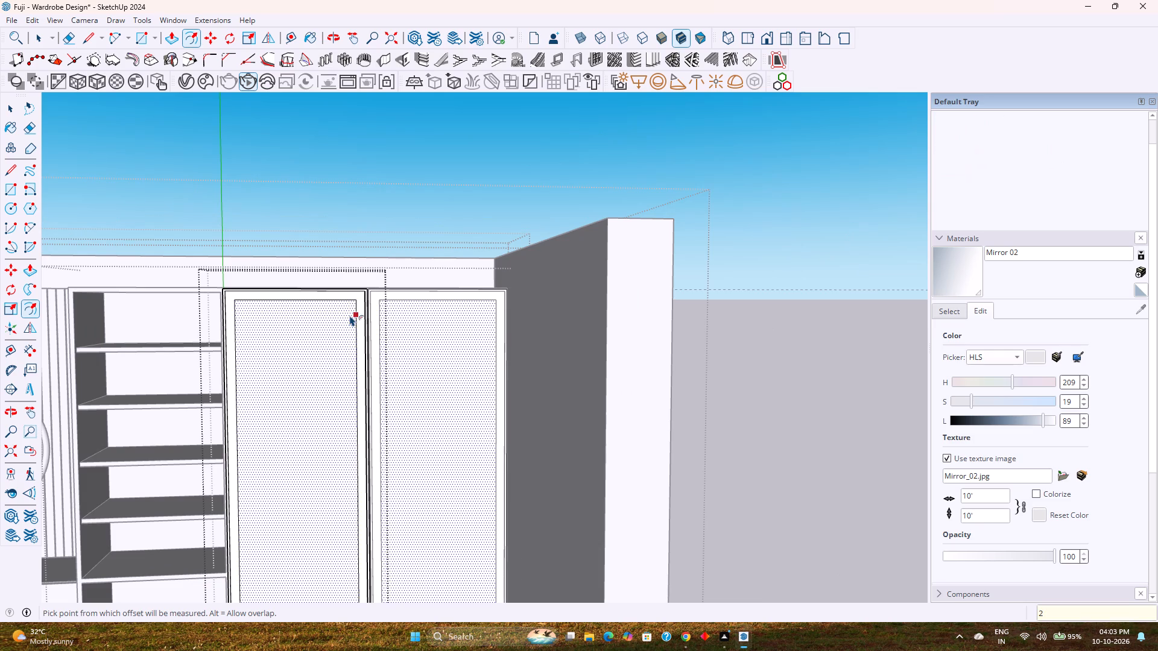
pyautogui.press('space')
# Push the middle door's inner panel face back 3/4" to cut an opening through the door.
pyautogui.moveTo(314, 294); pyautogui.dragTo(366, 421, button='middle')
pyautogui.scroll(-1, 300, 216)
pyautogui.scroll(4, 300, 215)
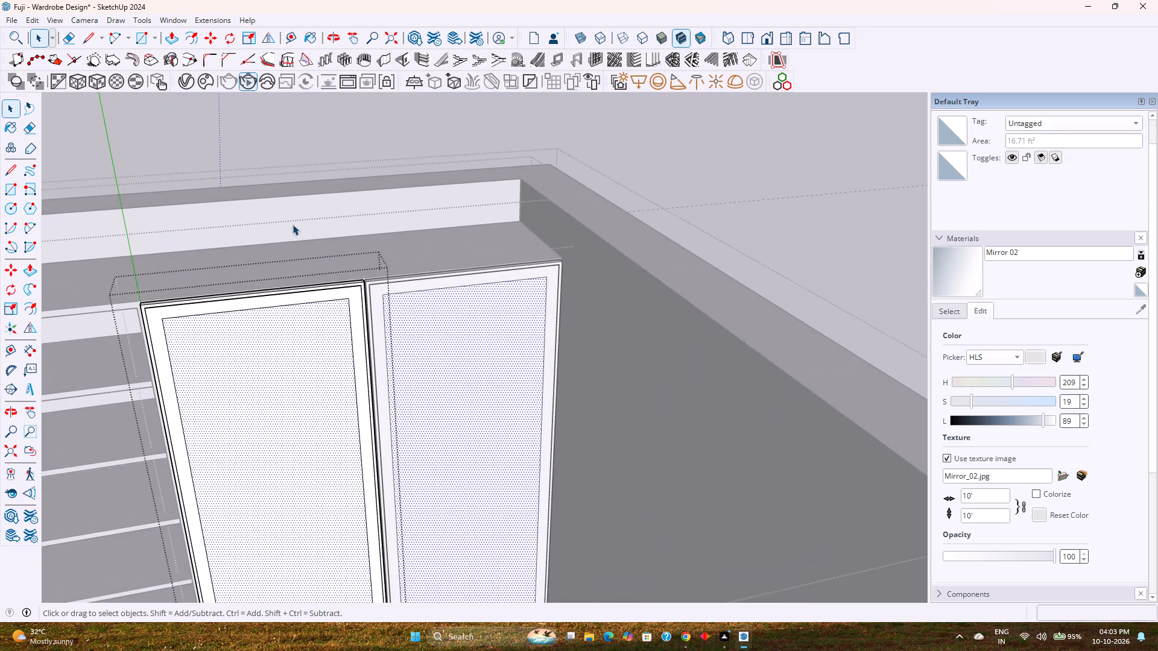
pyautogui.scroll(2, 241, 353)
pyautogui.moveTo(241, 353); pyautogui.dragTo(365, 379, button='middle')
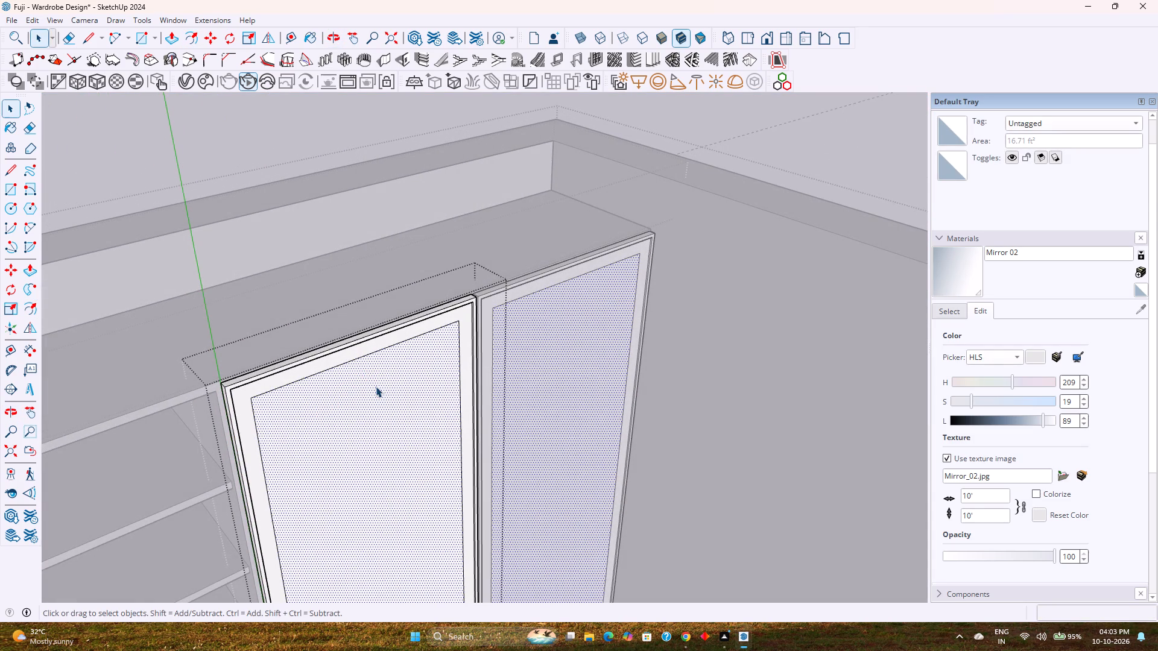
pyautogui.press('p')
pyautogui.click(367, 388)
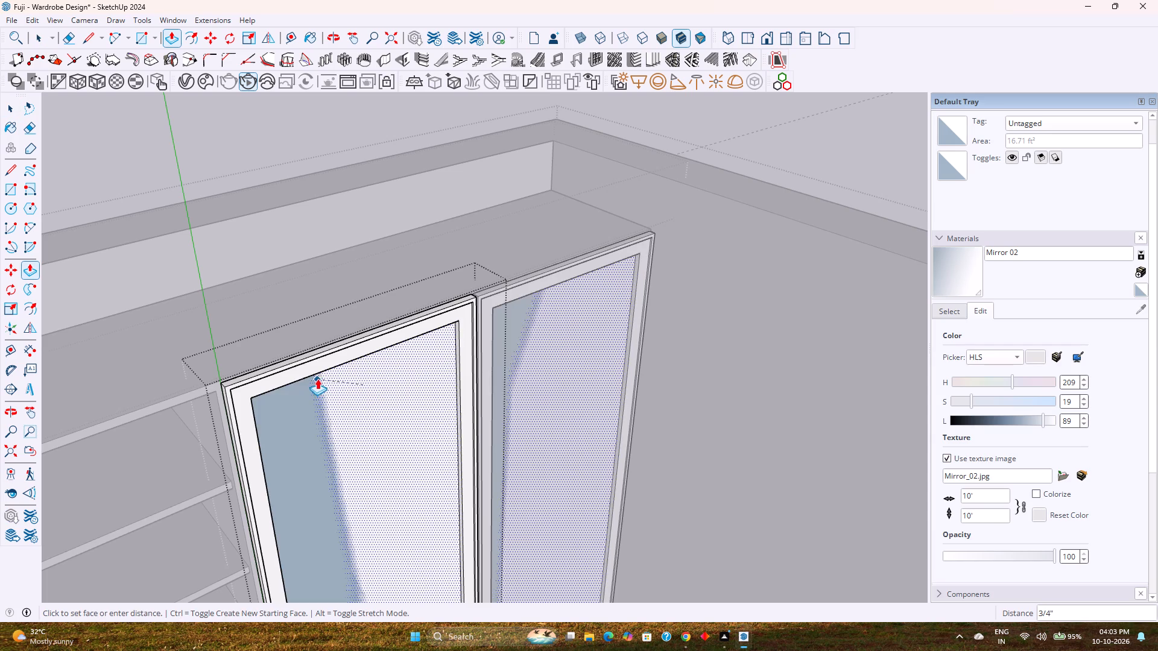
pyautogui.click(336, 410)
pyautogui.moveTo(381, 440); pyautogui.dragTo(323, 362, button='middle')
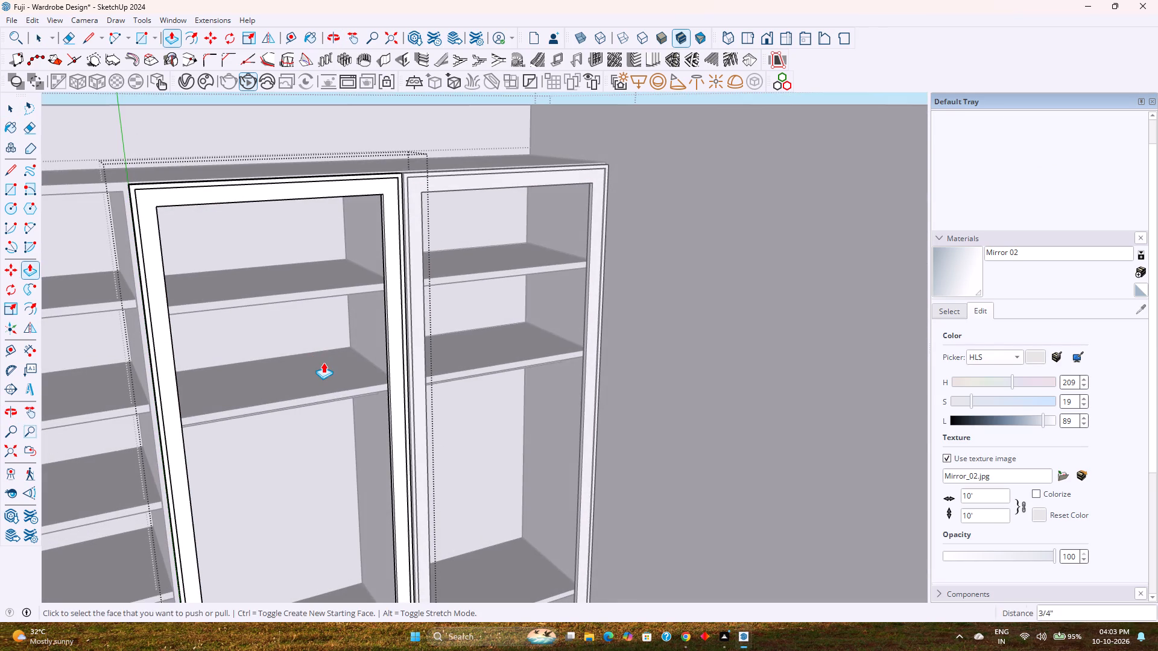
pyautogui.press('space')
# Draw a rectangle filling the middle door's opening, between diagonally opposite front corners of the inner frame.
pyautogui.scroll(-3, 323, 362)
pyautogui.keyDown('shift'); pyautogui.moveTo(372, 397); pyautogui.dragTo(449, 300, button='middle'); pyautogui.keyUp('shift')
pyautogui.scroll(-4, 484, 299)
pyautogui.keyDown('shift'); pyautogui.moveTo(492, 394); pyautogui.dragTo(499, 370, button='middle'); pyautogui.keyUp('shift')
pyautogui.moveTo(525, 395); pyautogui.dragTo(454, 440, button='middle')
pyautogui.scroll(14, 436, 470)
pyautogui.moveTo(434, 452); pyautogui.dragTo(488, 490, button='middle')
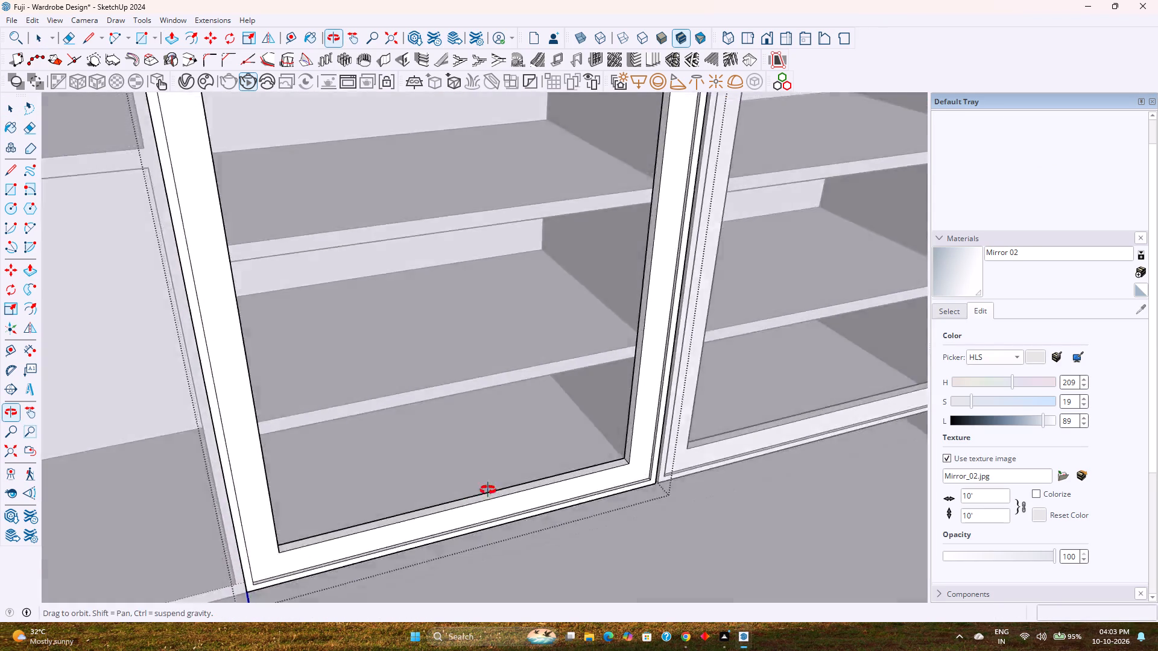
pyautogui.moveTo(488, 490); pyautogui.dragTo(533, 502, button='middle')
pyautogui.scroll(7, 661, 482)
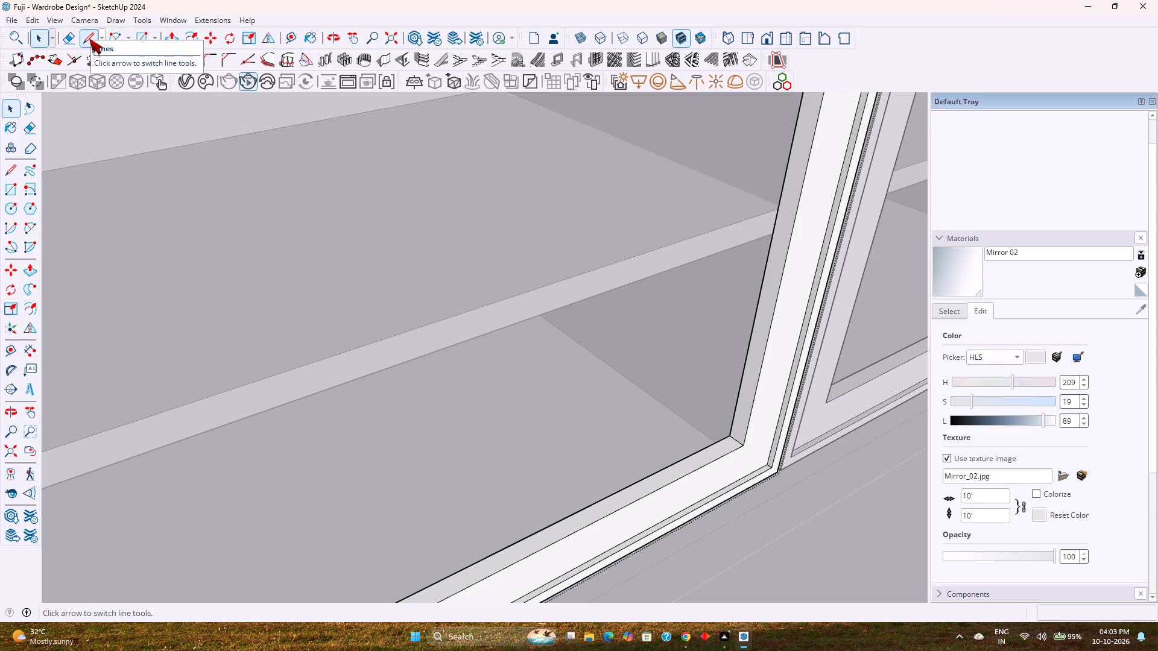
pyautogui.click(141, 34)
pyautogui.scroll(-8, 423, 409)
pyautogui.keyDown('shift'); pyautogui.moveTo(444, 424); pyautogui.dragTo(519, 497, button='middle'); pyautogui.keyUp('shift')
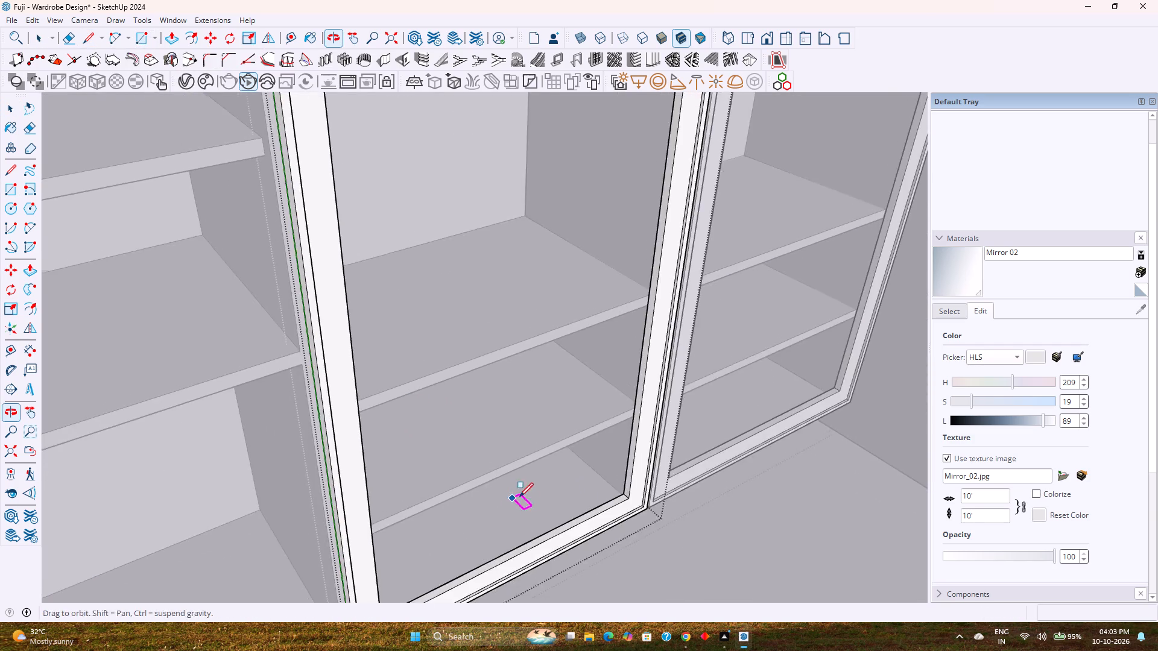
pyautogui.keyDown('shift'); pyautogui.moveTo(519, 497); pyautogui.dragTo(513, 498, button='middle'); pyautogui.keyUp('shift')
pyautogui.moveTo(508, 495); pyautogui.dragTo(386, 410, button='middle')
pyautogui.scroll(-9, 385, 397)
pyautogui.keyDown('shift'); pyautogui.moveTo(402, 356); pyautogui.dragTo(509, 539, button='middle'); pyautogui.keyUp('shift')
pyautogui.keyDown('shift'); pyautogui.moveTo(444, 296); pyautogui.dragTo(522, 467, button='middle'); pyautogui.keyUp('shift')
pyautogui.moveTo(531, 448); pyautogui.dragTo(426, 350, button='middle')
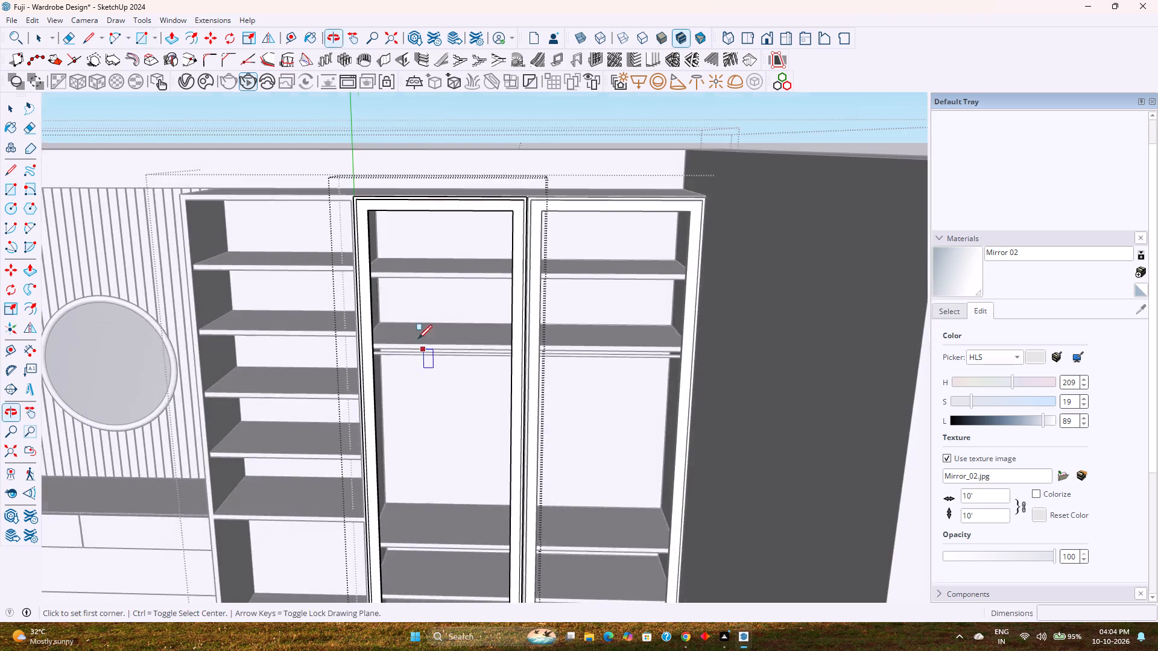
pyautogui.keyDown('shift'); pyautogui.moveTo(434, 299); pyautogui.dragTo(517, 444, button='middle'); pyautogui.keyUp('shift')
pyautogui.moveTo(457, 428); pyautogui.dragTo(407, 376, button='middle')
pyautogui.scroll(13, 451, 372)
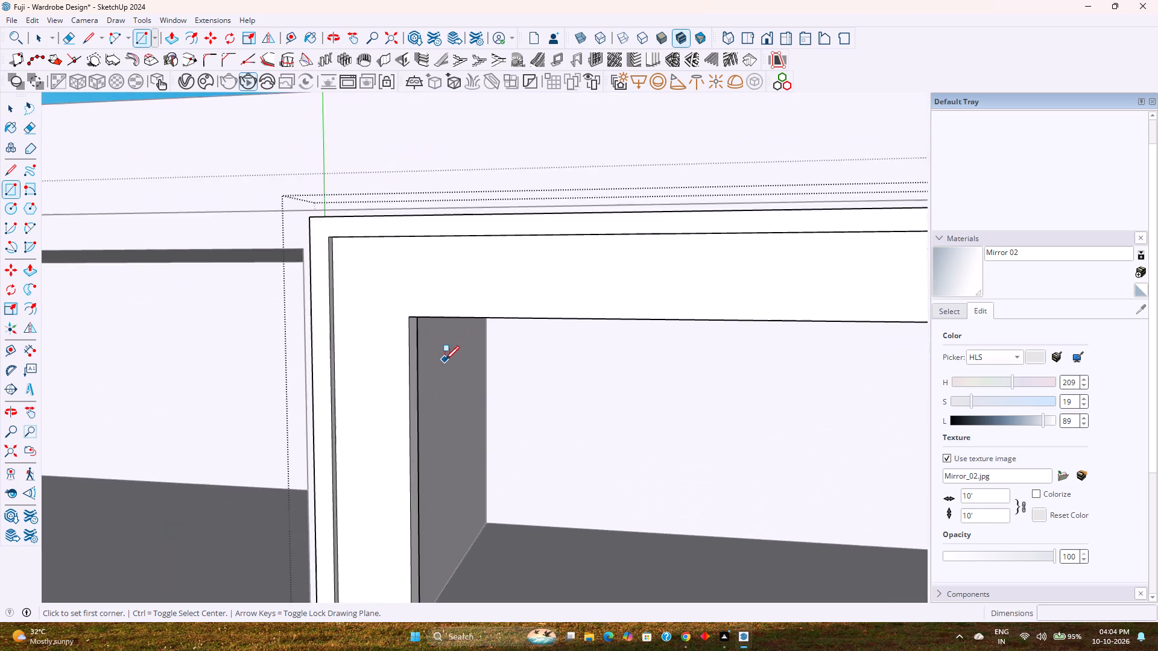
pyautogui.scroll(5, 445, 360)
pyautogui.moveTo(445, 360); pyautogui.dragTo(365, 301, button='middle')
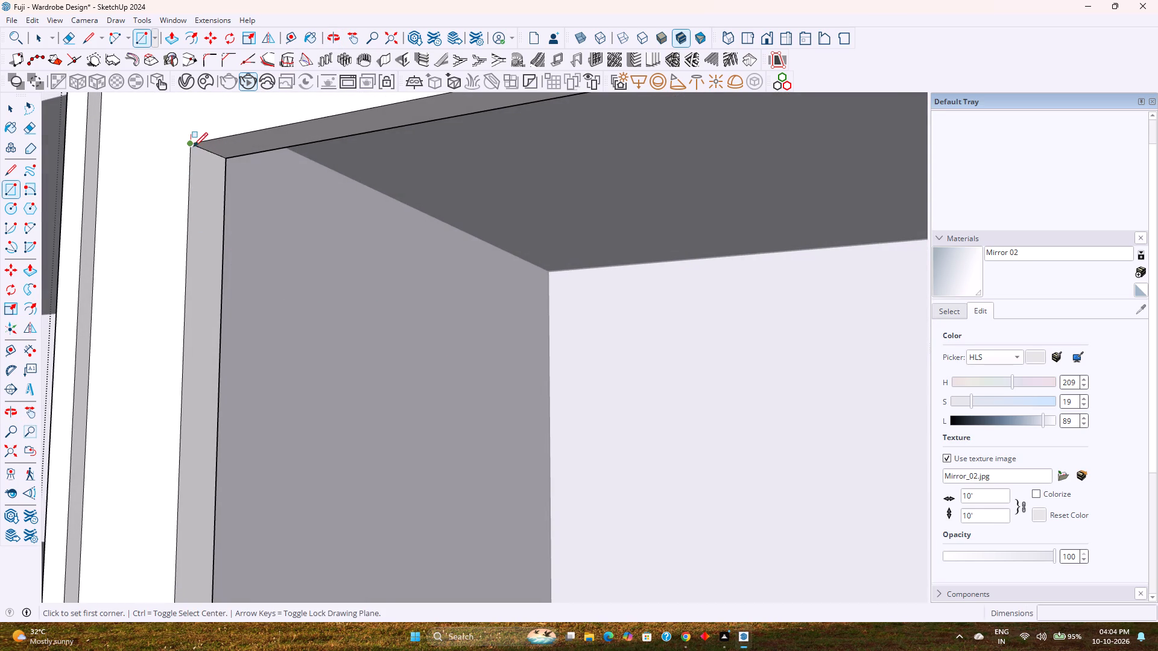
pyautogui.click(194, 146)
pyautogui.scroll(-20, 321, 310)
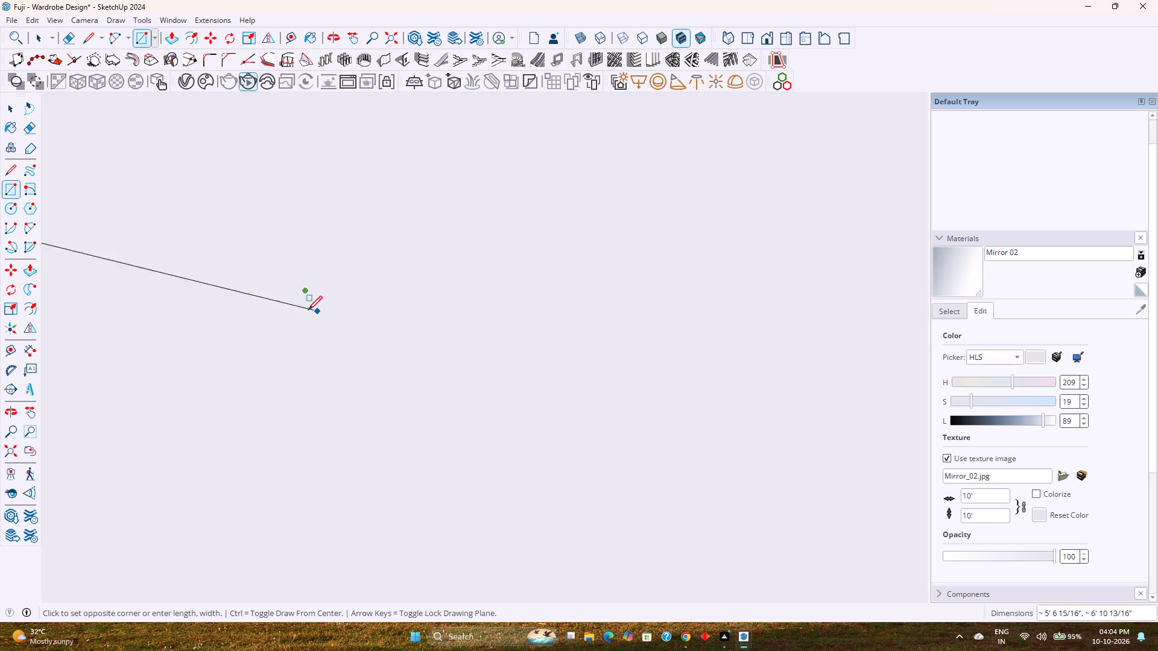
pyautogui.click(12, 450)
pyautogui.scroll(-1, 314, 391)
pyautogui.moveTo(321, 395); pyautogui.dragTo(428, 480, button='middle')
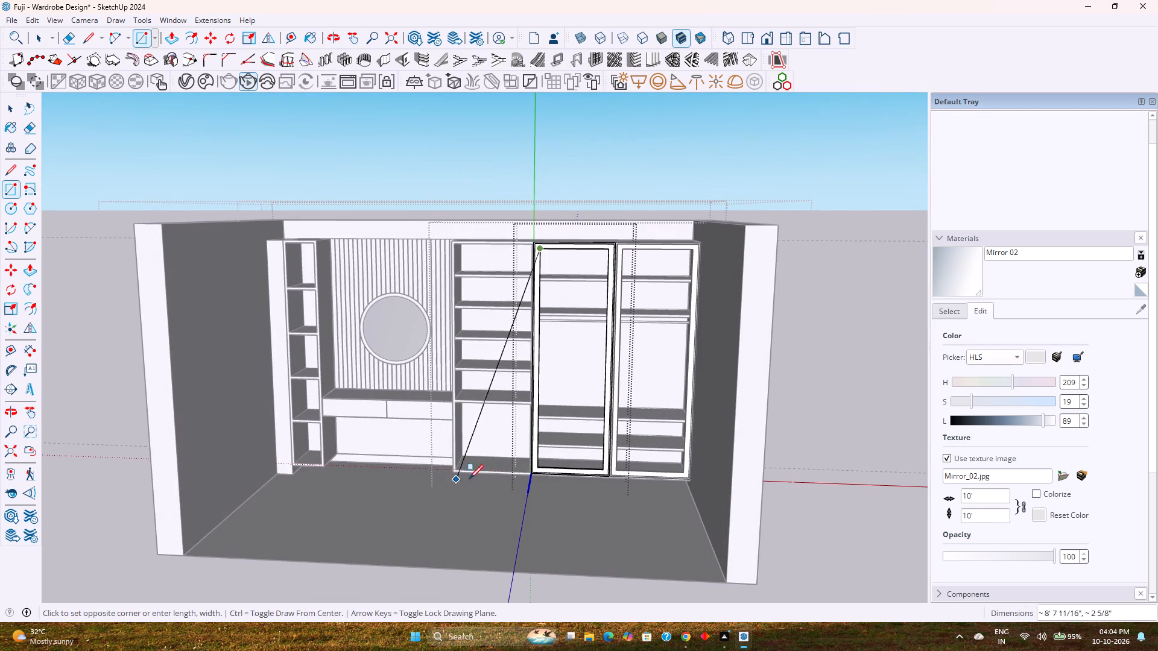
pyautogui.scroll(14, 565, 476)
pyautogui.scroll(4, 625, 464)
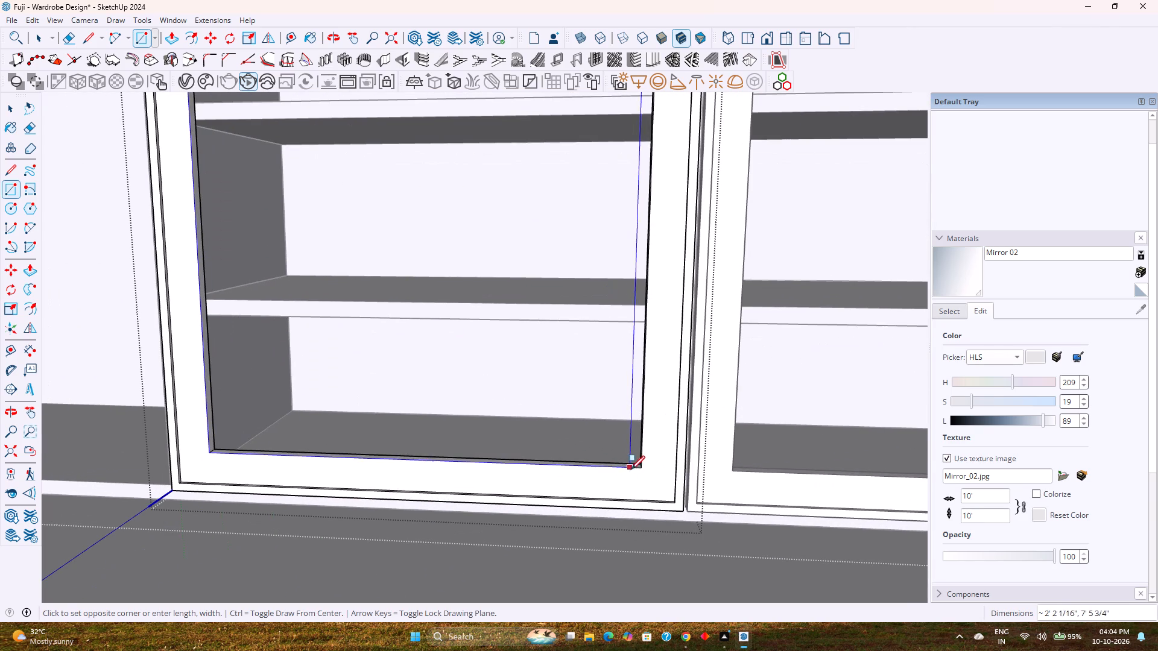
pyautogui.click(642, 471)
pyautogui.press('space')
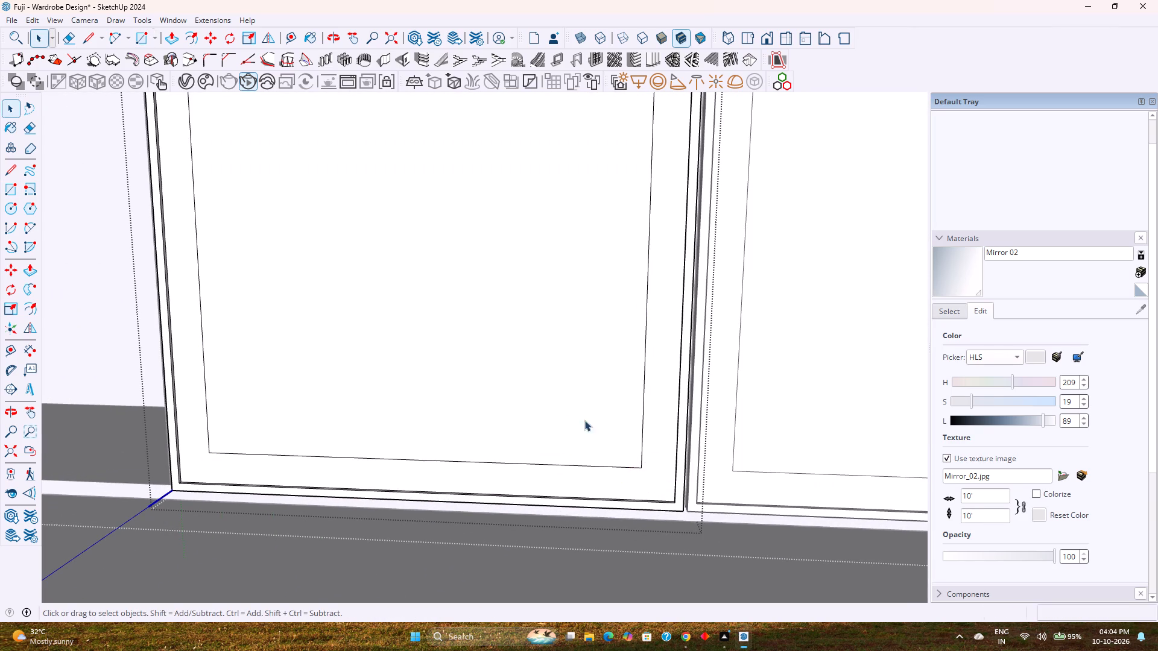
# Make the new rectangular face and its edges a group and open that group for editing.
pyautogui.doubleClick(552, 386)
pyautogui.rightClick(552, 386)
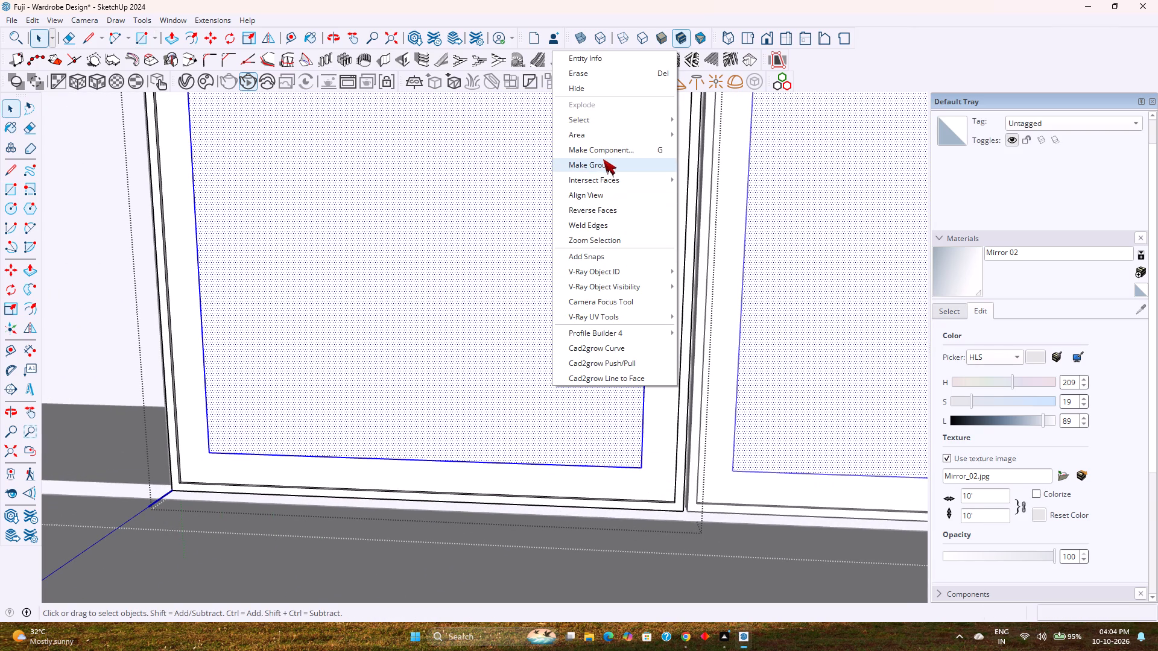
pyautogui.click(603, 167)
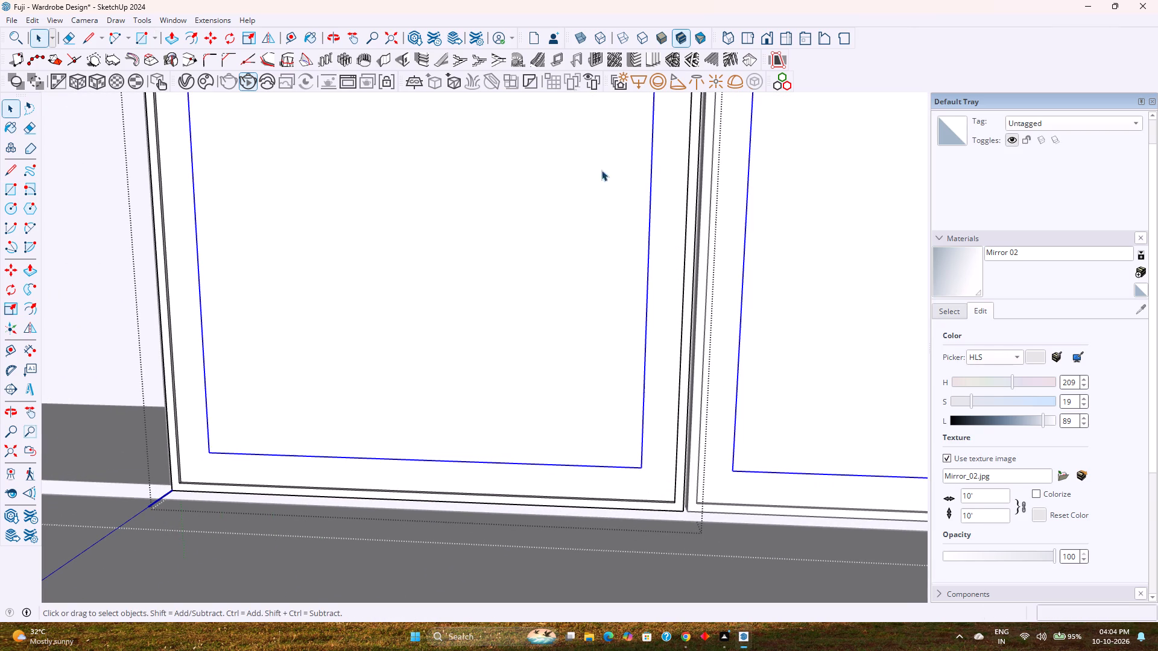
pyautogui.doubleClick(519, 222)
pyautogui.scroll(3, 519, 222)
pyautogui.moveTo(519, 222); pyautogui.dragTo(510, 330, button='middle')
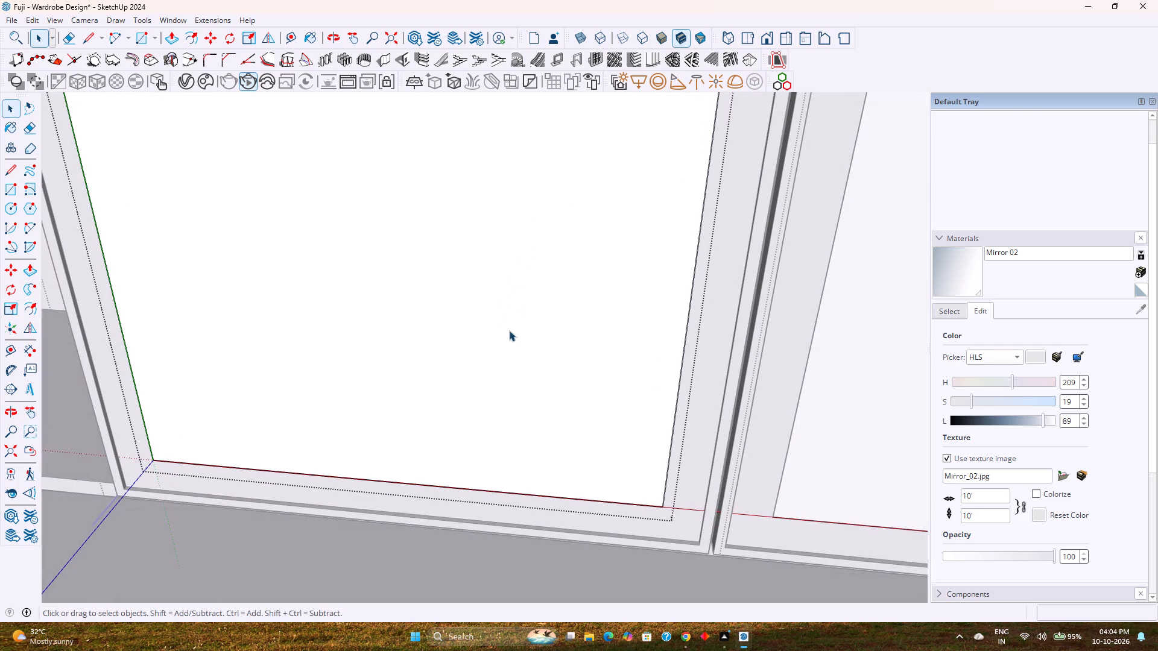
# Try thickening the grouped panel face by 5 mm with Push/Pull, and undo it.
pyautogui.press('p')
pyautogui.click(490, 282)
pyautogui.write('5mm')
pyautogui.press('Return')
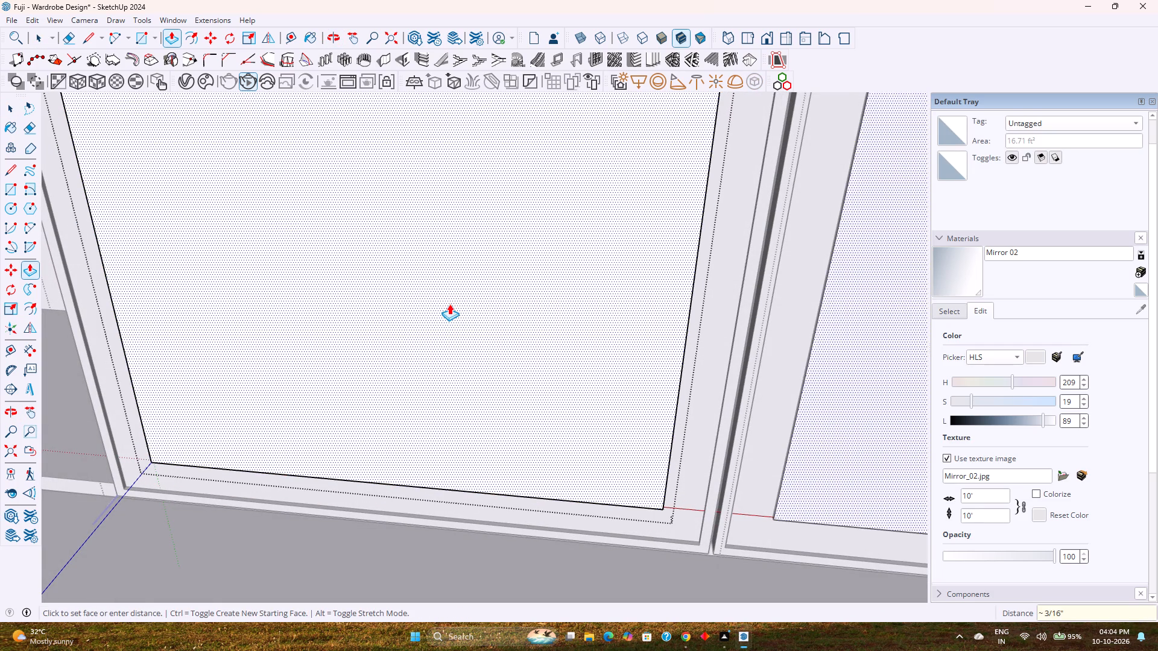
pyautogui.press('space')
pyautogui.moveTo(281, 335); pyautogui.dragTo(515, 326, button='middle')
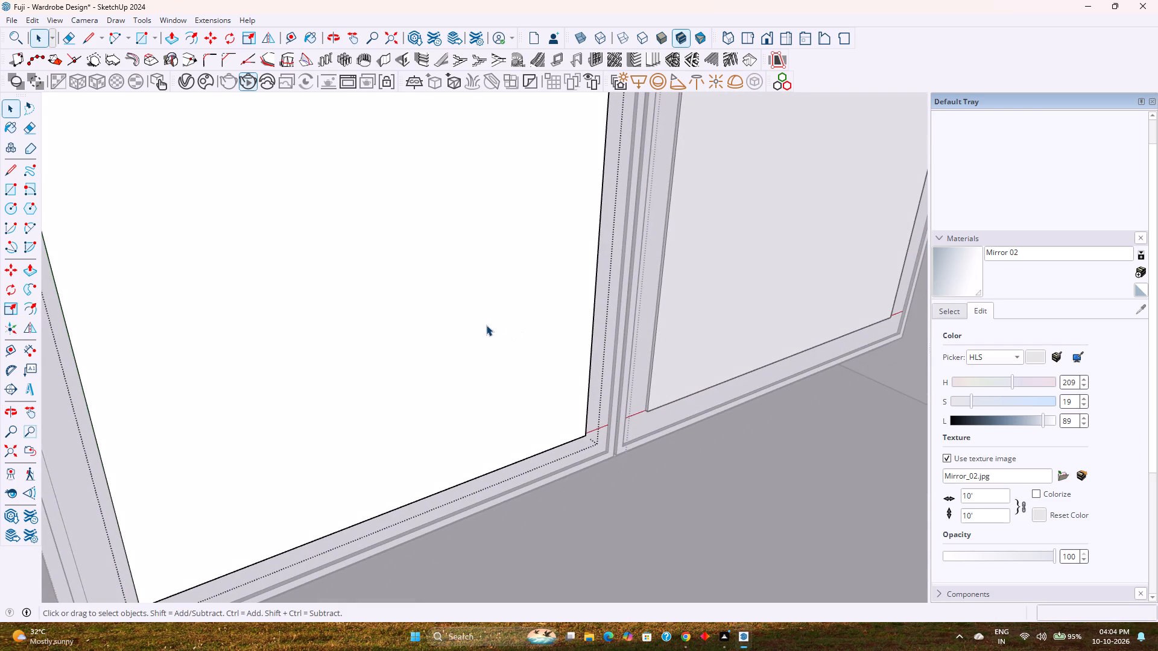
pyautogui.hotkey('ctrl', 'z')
# Paint the grouped panel face with Translucent Glass Gray from the Glass and Mirrors materials.
pyautogui.click(946, 310)
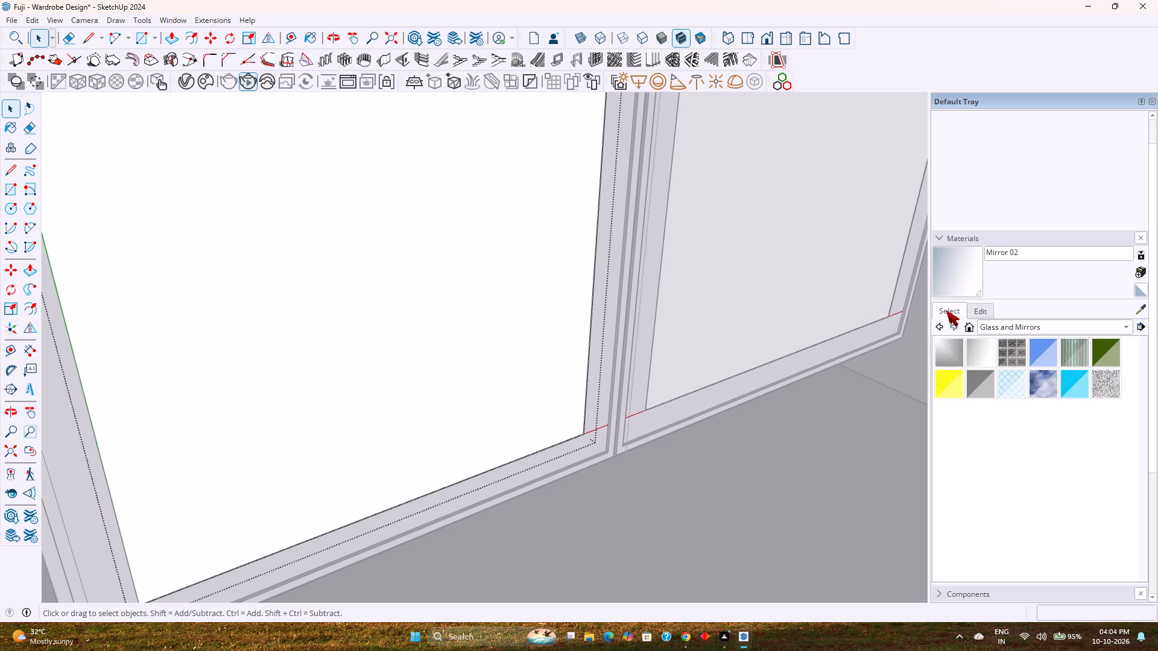
pyautogui.click(1051, 353)
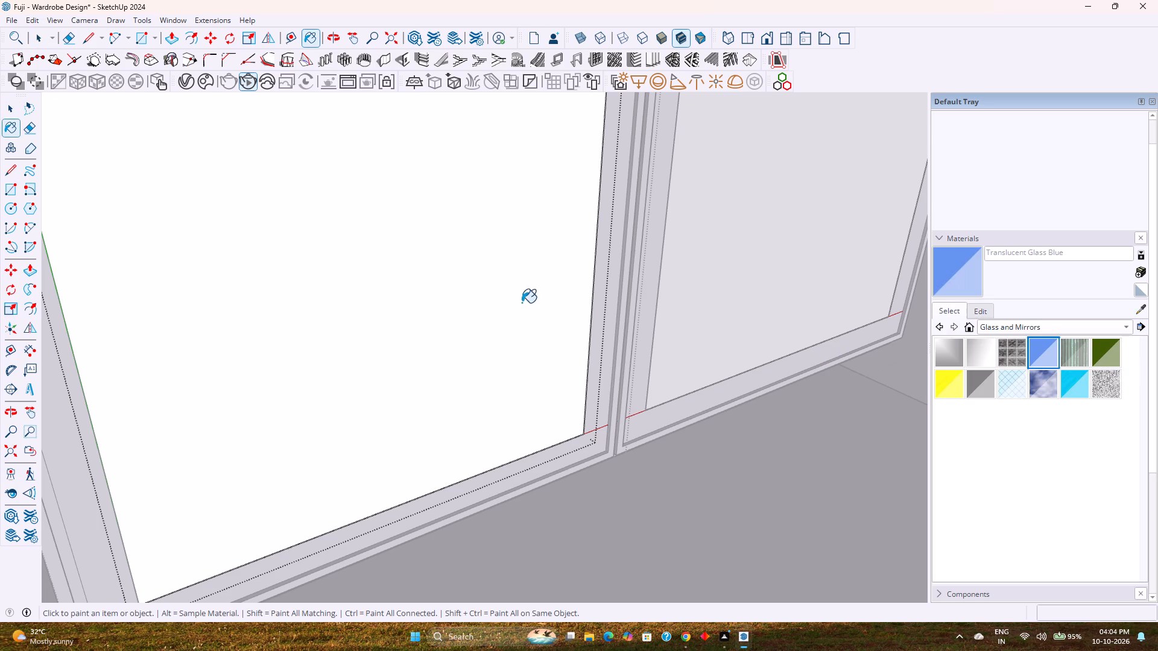
pyautogui.click(972, 389)
pyautogui.click(432, 284)
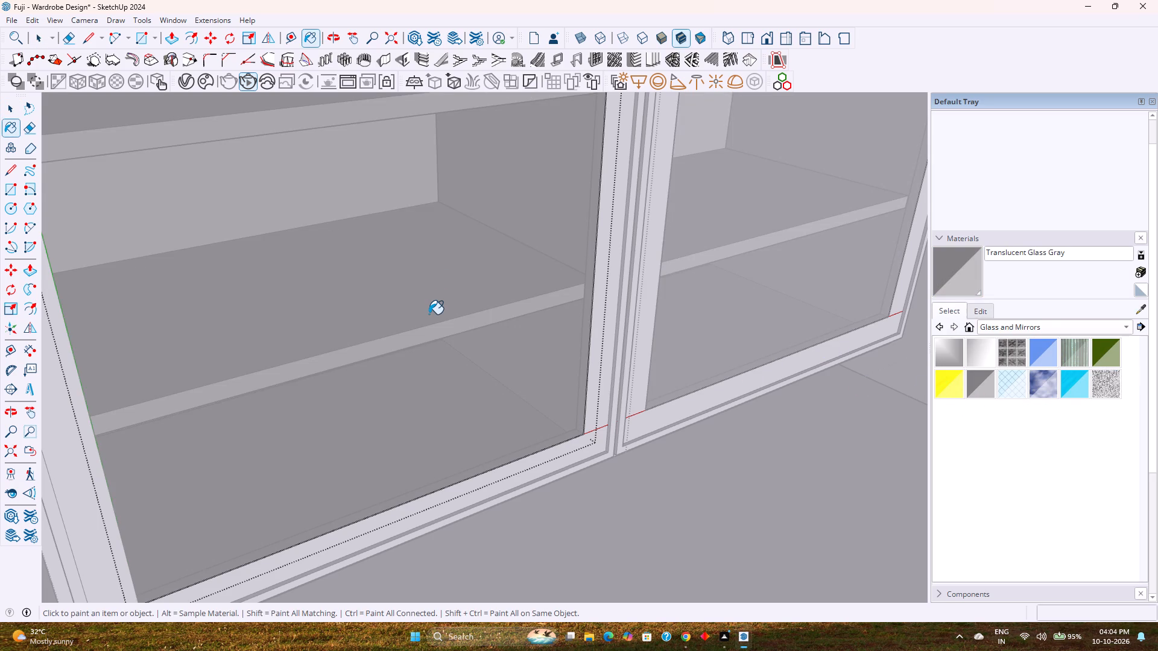
# Extrude the gray glass panel face by 5 mm with Push/Pull.
pyautogui.press('p')
pyautogui.click(429, 309)
pyautogui.write('5mm')
pyautogui.press('Return')
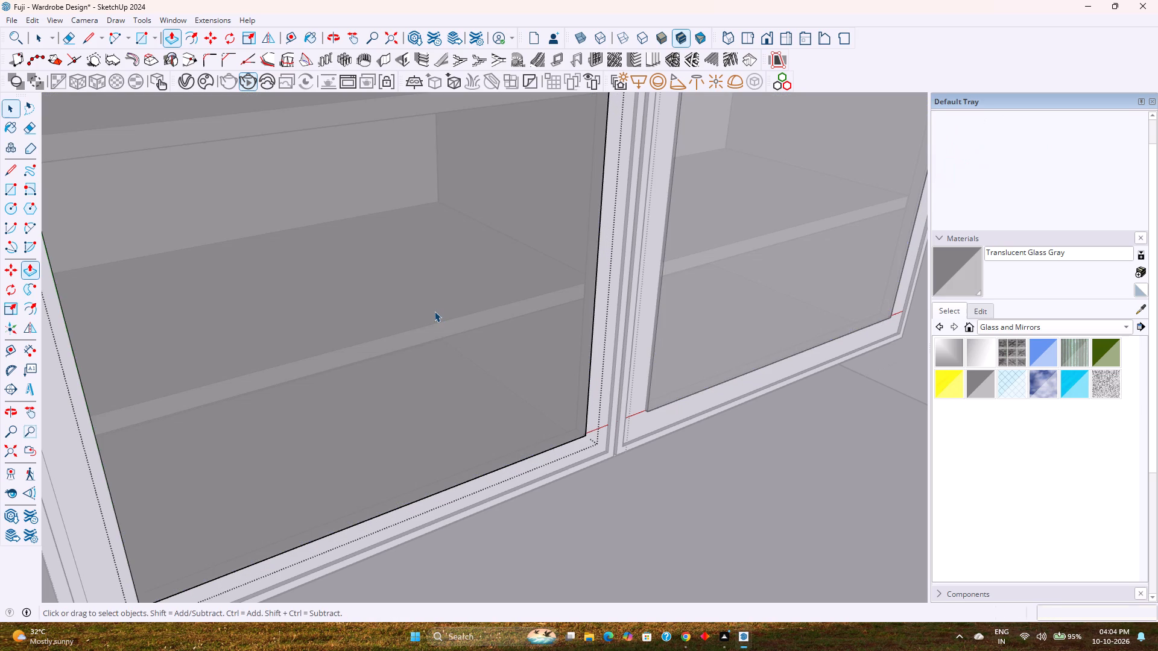
pyautogui.press('space')
# Move the gray glass panel inward about 1/2" along the door's depth so that it sits recessed inside the door frame.
pyautogui.scroll(8, 571, 460)
pyautogui.moveTo(571, 434); pyautogui.dragTo(595, 456, button='middle')
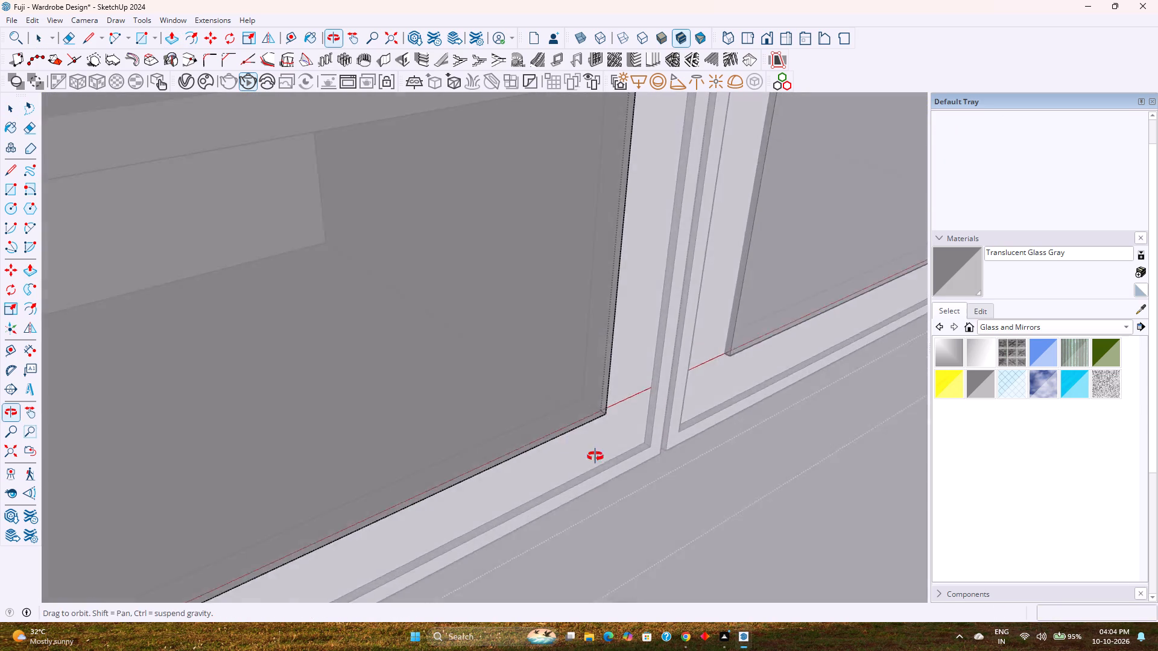
pyautogui.moveTo(595, 456); pyautogui.dragTo(658, 470, button='middle')
pyautogui.scroll(15, 599, 386)
pyautogui.press('k')
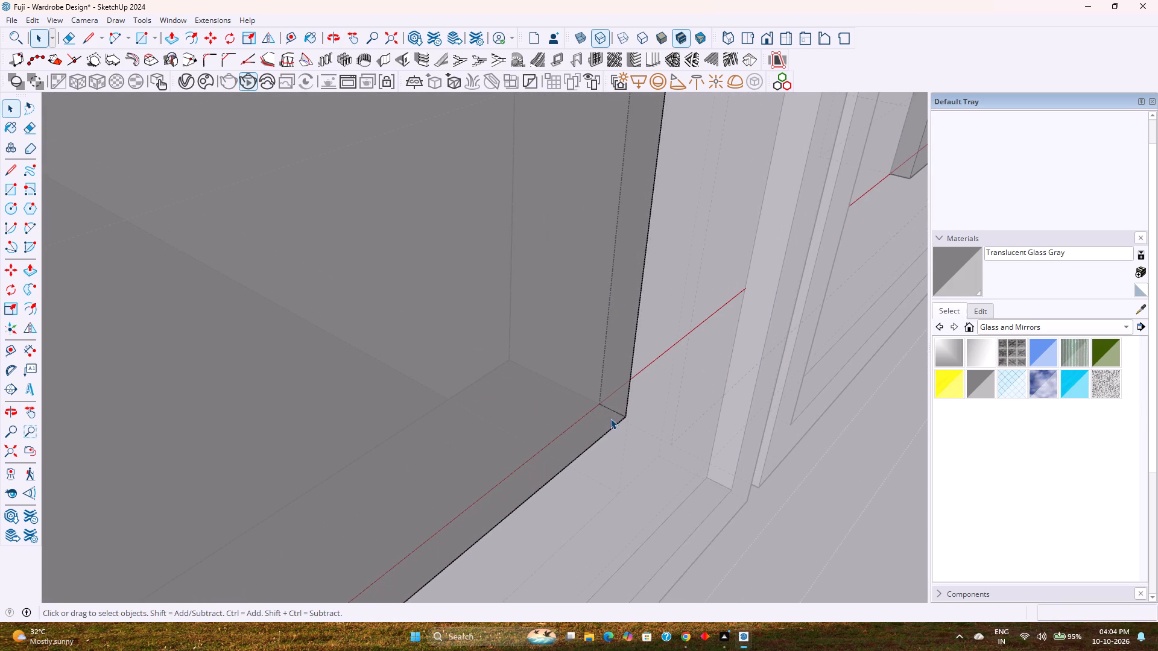
pyautogui.press('Escape')
pyautogui.click(607, 410)
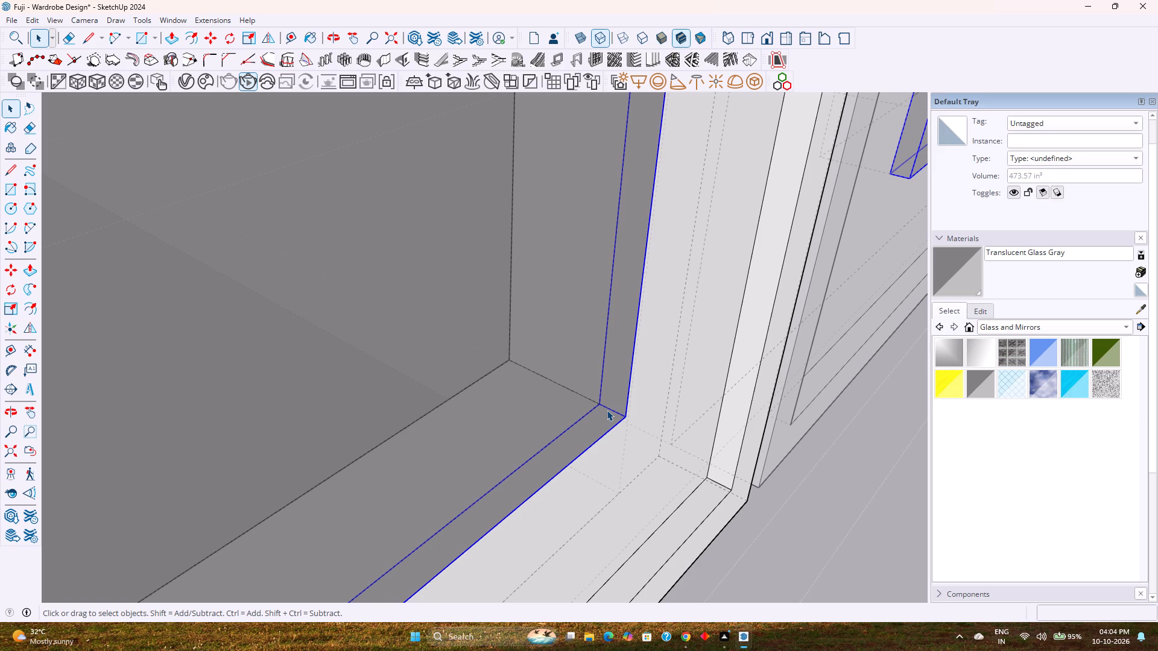
pyautogui.press('m')
pyautogui.press('k')
pyautogui.scroll(4, 613, 410)
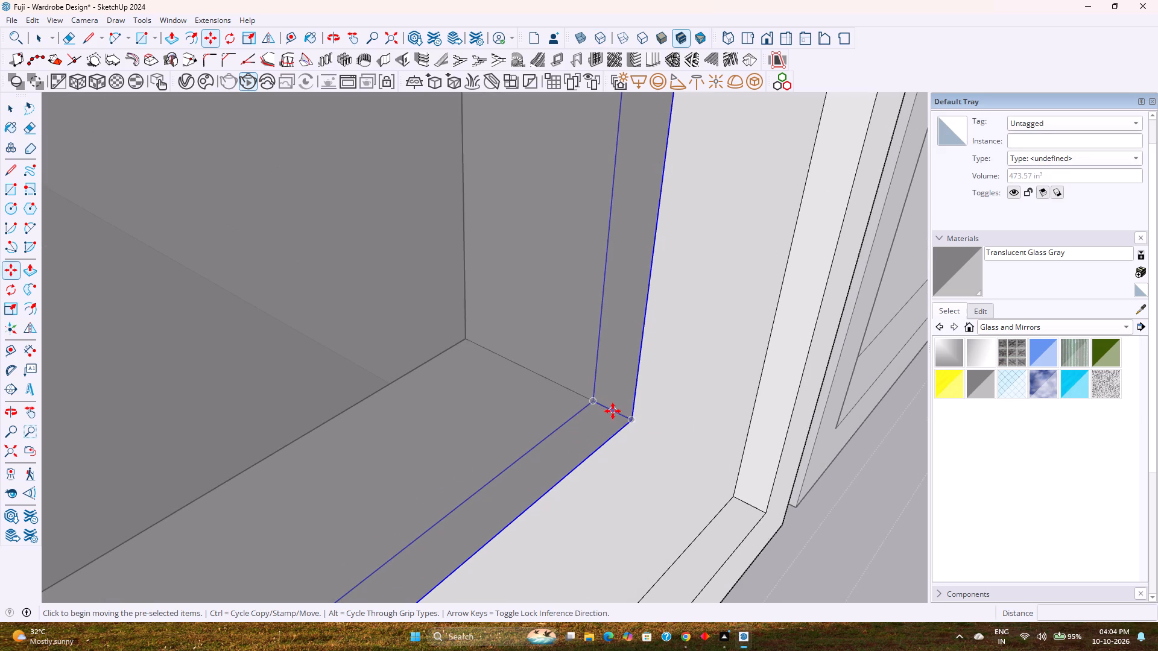
pyautogui.press('k')
pyautogui.scroll(8, 613, 411)
pyautogui.click(610, 407)
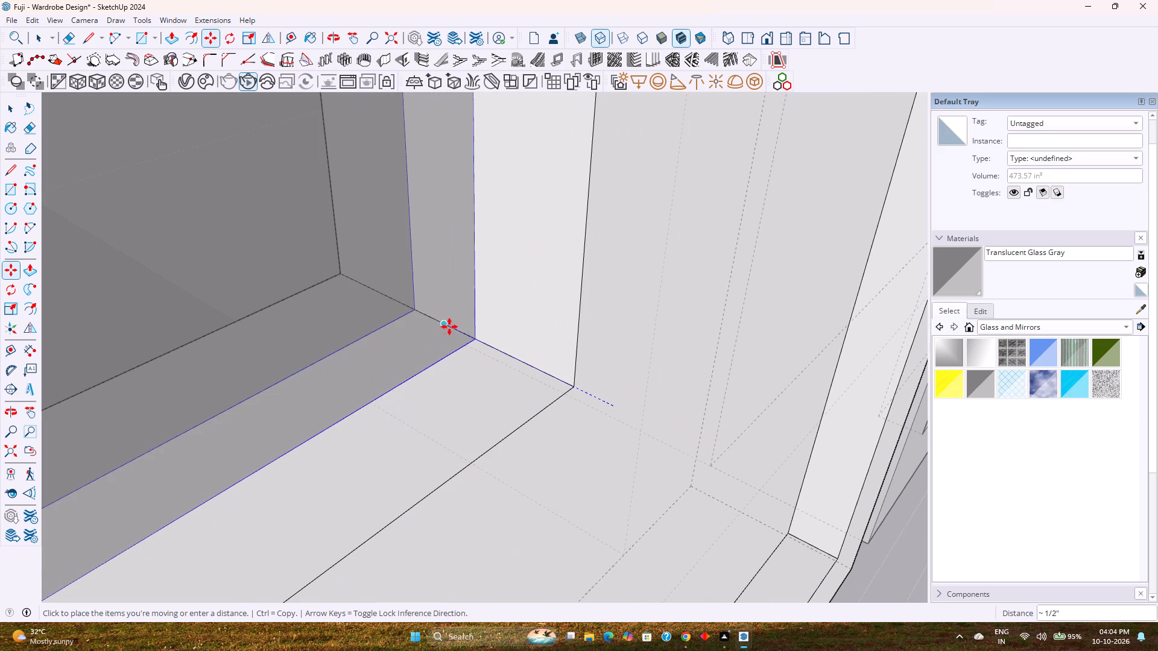
pyautogui.click(449, 326)
pyautogui.press('Escape')
pyautogui.press('space')
pyautogui.press('Escape')
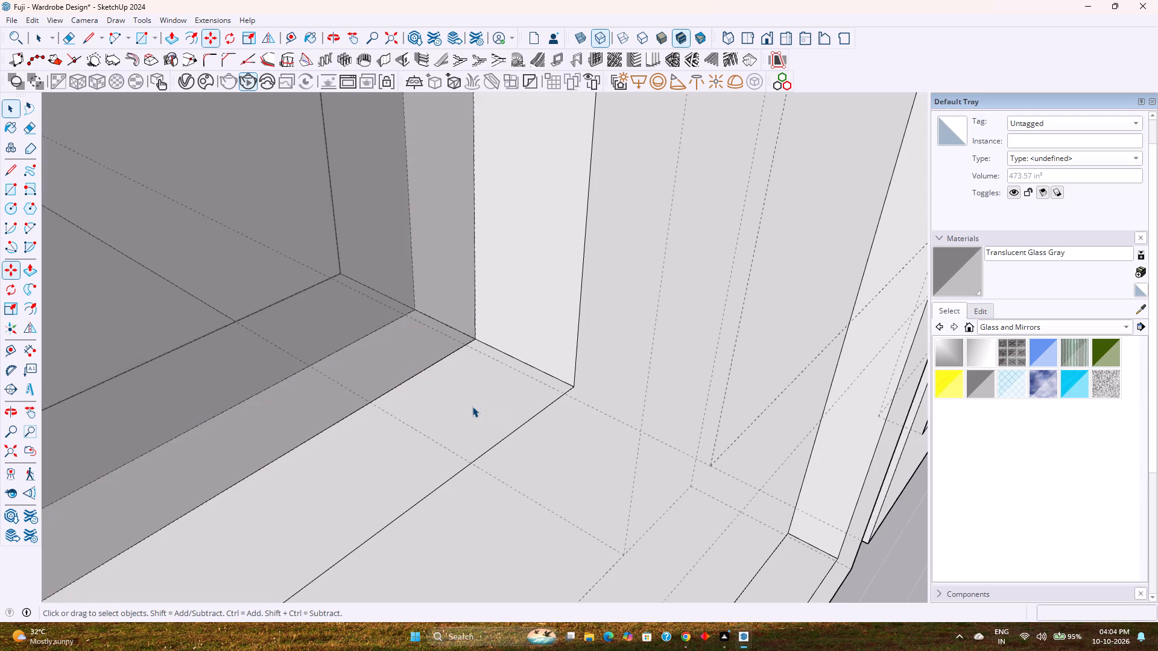
pyautogui.scroll(-9, 475, 403)
pyautogui.press('k')
# Examine the recessed glass panels, the open shelving bay and the whole wardrobe beside the dressing unit from several angles.
pyautogui.scroll(-5, 468, 444)
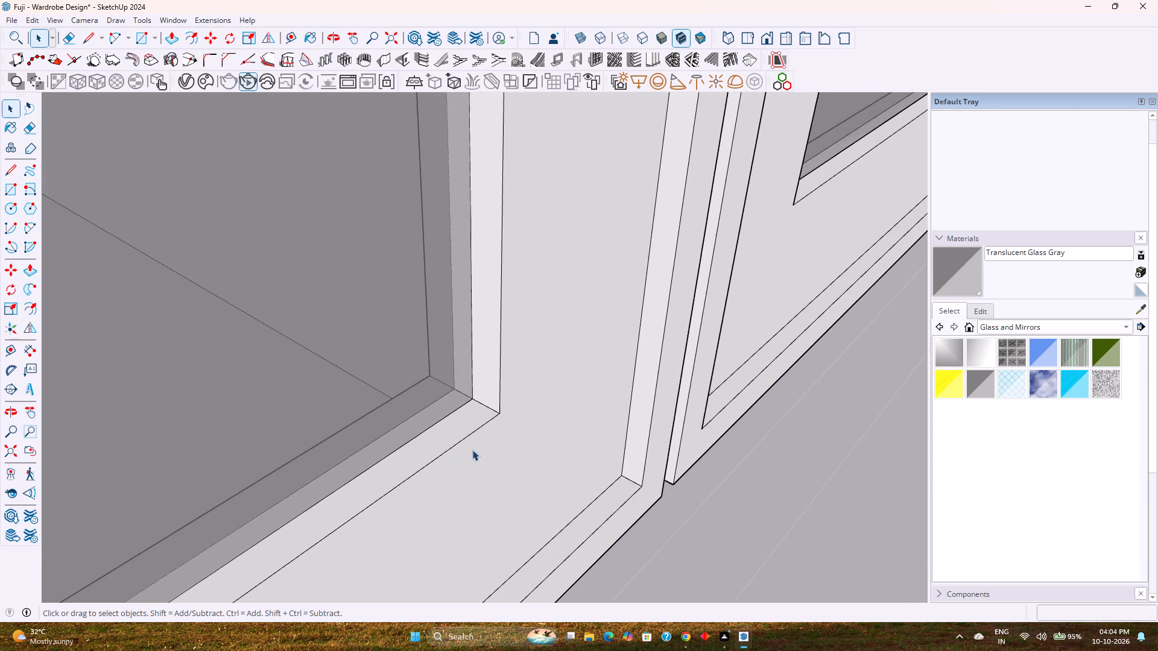
pyautogui.moveTo(537, 497); pyautogui.dragTo(468, 448, button='middle')
pyautogui.scroll(-6, 464, 441)
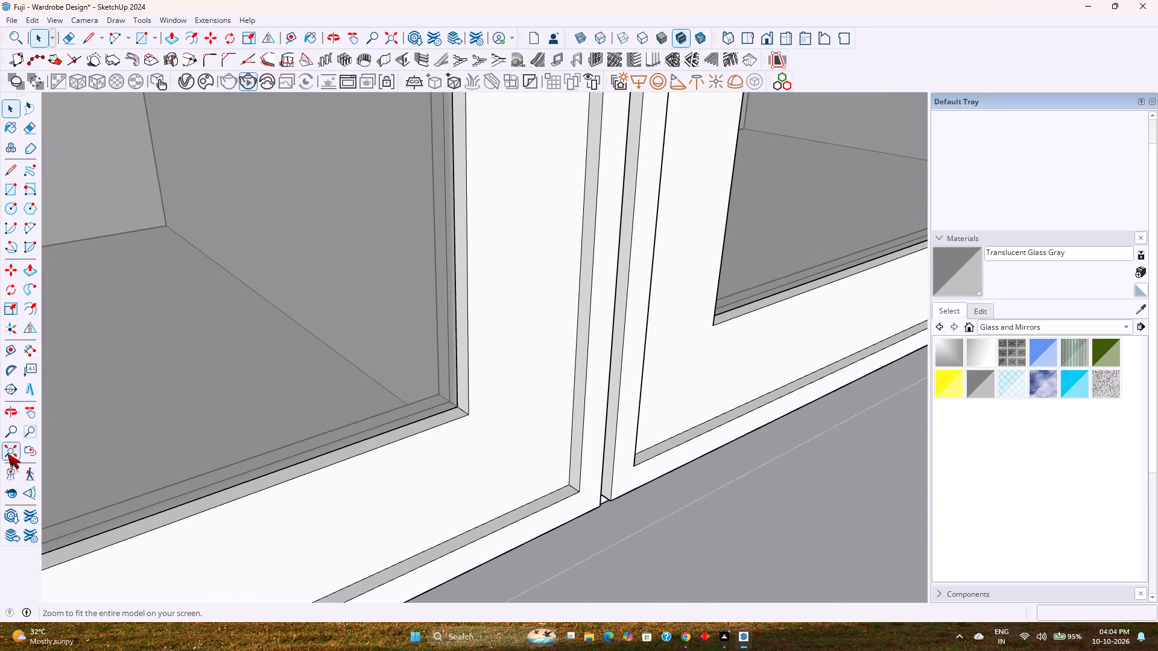
pyautogui.click(7, 453)
pyautogui.moveTo(461, 436); pyautogui.dragTo(209, 390, button='middle')
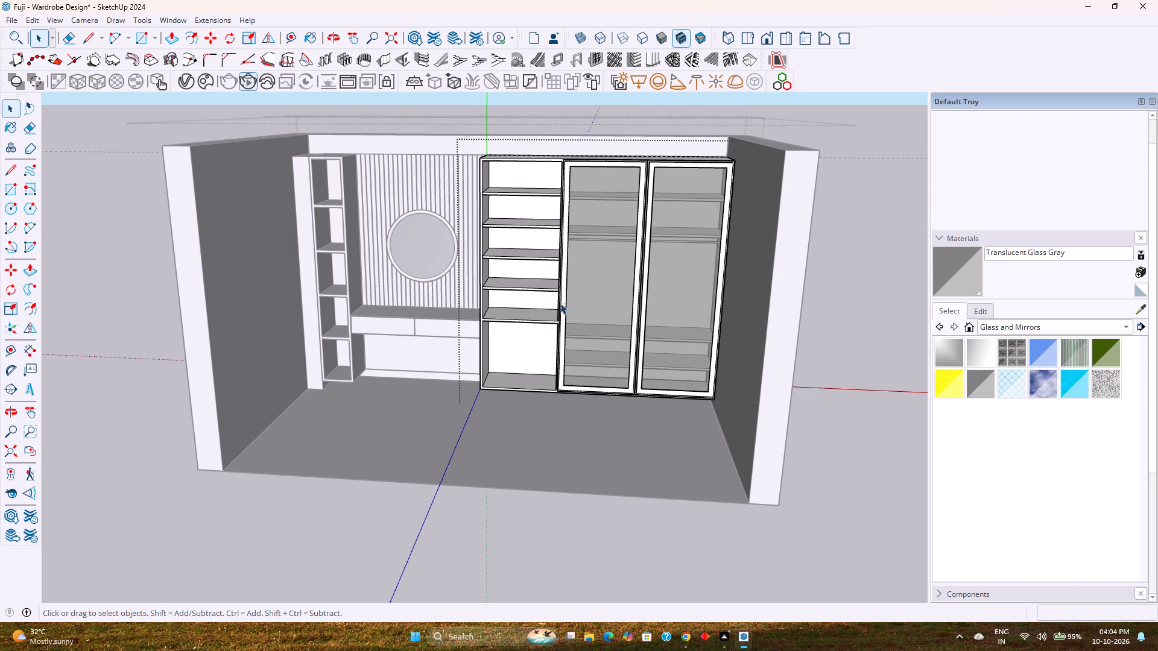
pyautogui.keyDown('shift'); pyautogui.moveTo(558, 304); pyautogui.dragTo(583, 379, button='middle'); pyautogui.keyUp('shift')
pyautogui.moveTo(583, 379); pyautogui.dragTo(530, 335, button='middle')
pyautogui.scroll(4, 660, 291)
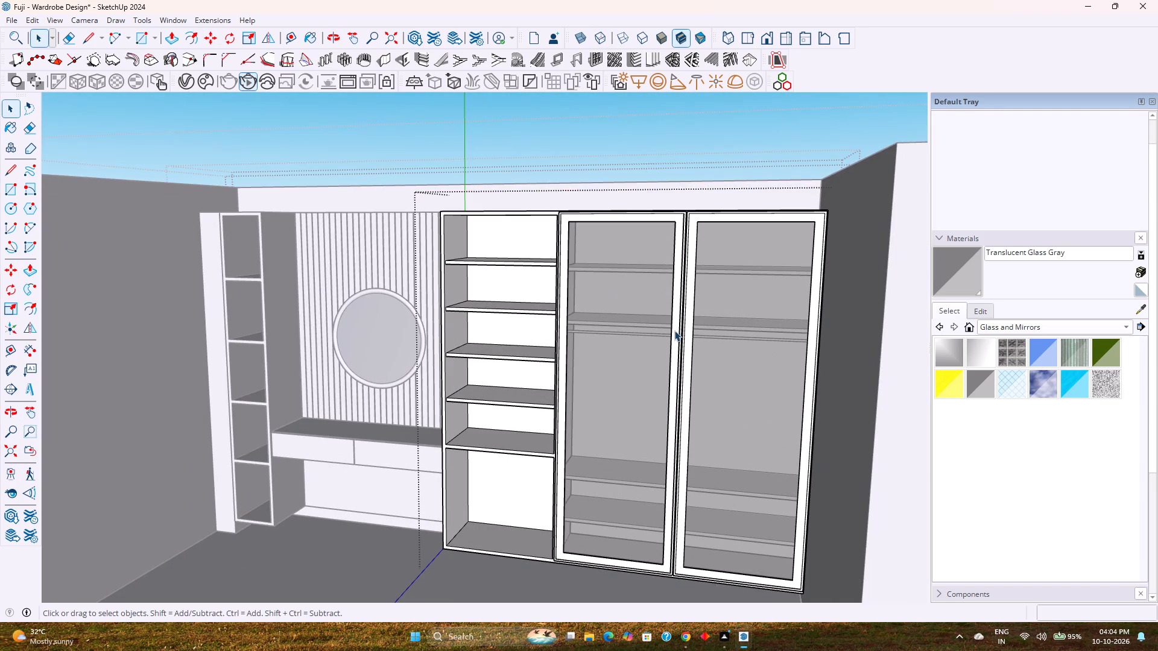
pyautogui.scroll(-2, 675, 333)
pyautogui.moveTo(675, 333); pyautogui.dragTo(683, 341, button='middle')
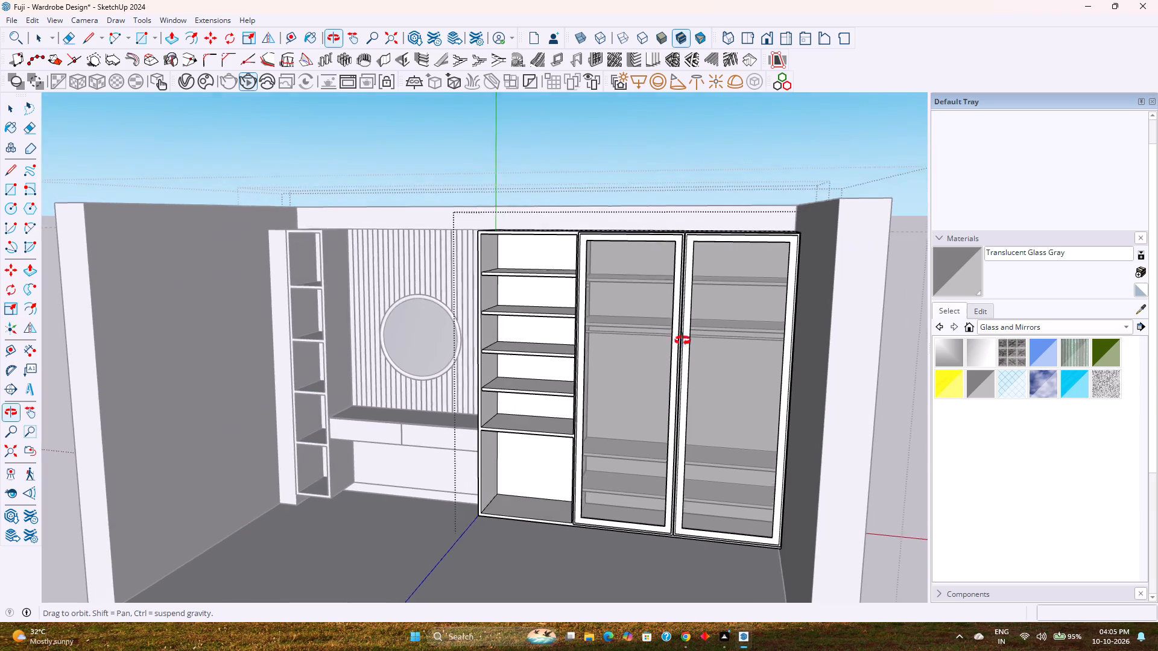
pyautogui.moveTo(683, 341); pyautogui.dragTo(744, 454, button='middle')
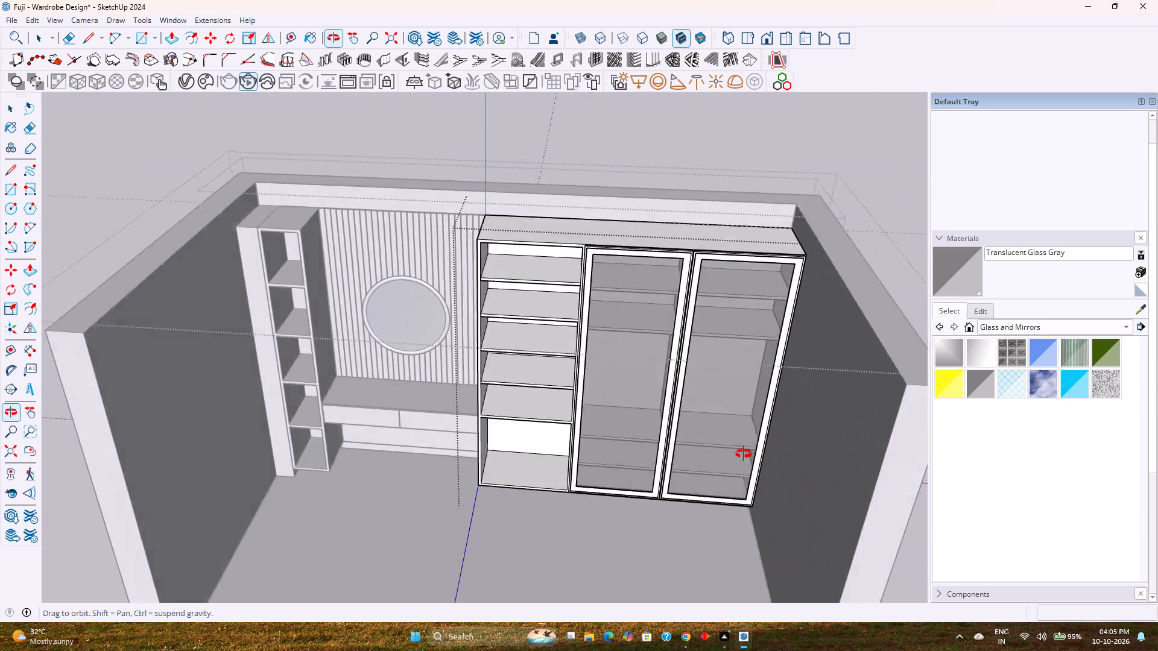
pyautogui.moveTo(744, 454); pyautogui.dragTo(666, 316, button='middle')
pyautogui.scroll(-2, 692, 331)
pyautogui.moveTo(692, 332); pyautogui.dragTo(876, 371, button='middle')
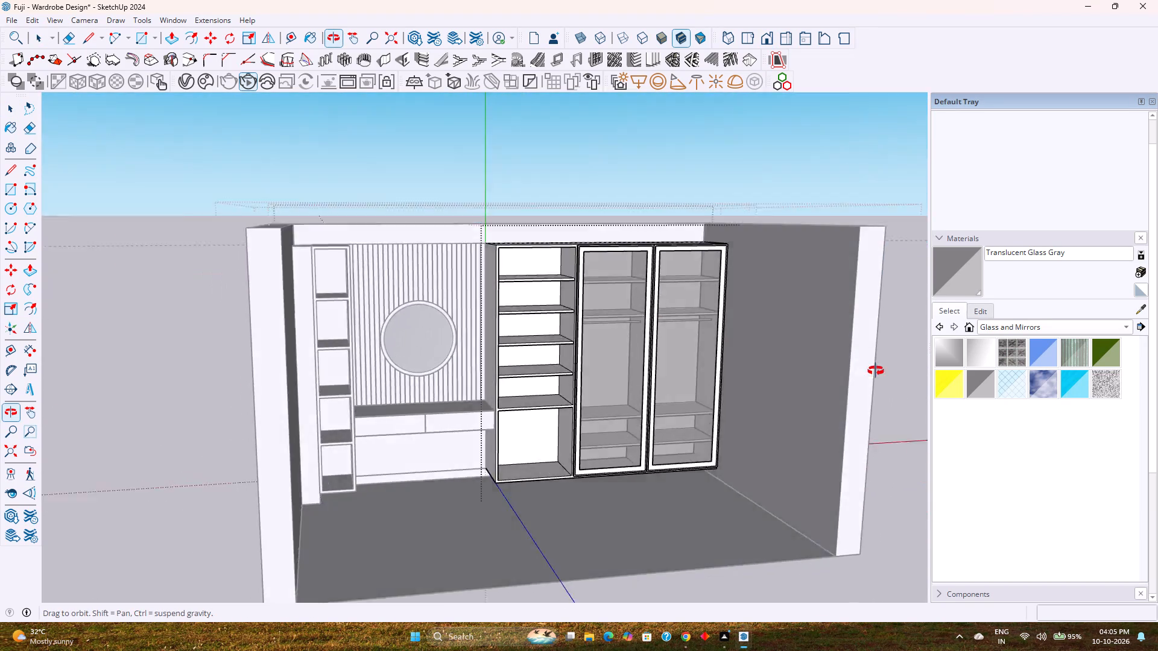
pyautogui.moveTo(876, 371); pyautogui.dragTo(858, 359, button='middle')
pyautogui.scroll(3, 587, 318)
pyautogui.moveTo(587, 318); pyautogui.dragTo(524, 280, button='middle')
pyautogui.moveTo(448, 353); pyautogui.dragTo(438, 324, button='middle')
pyautogui.scroll(2, 442, 351)
pyautogui.moveTo(443, 361); pyautogui.dragTo(454, 397, button='middle')
pyautogui.moveTo(522, 458); pyautogui.dragTo(502, 455, button='middle')
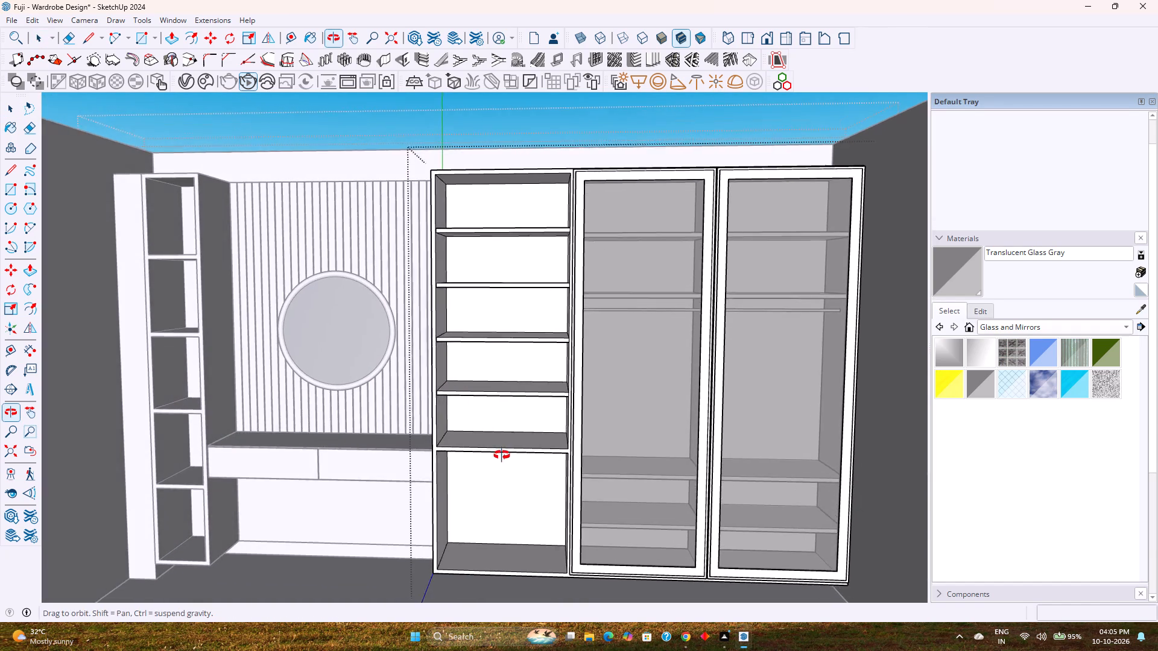
pyautogui.moveTo(502, 455); pyautogui.dragTo(516, 453, button='middle')
pyautogui.keyDown('shift'); pyautogui.moveTo(533, 454); pyautogui.dragTo(549, 454, button='middle'); pyautogui.keyUp('shift')
pyautogui.moveTo(566, 482); pyautogui.dragTo(513, 483, button='middle')
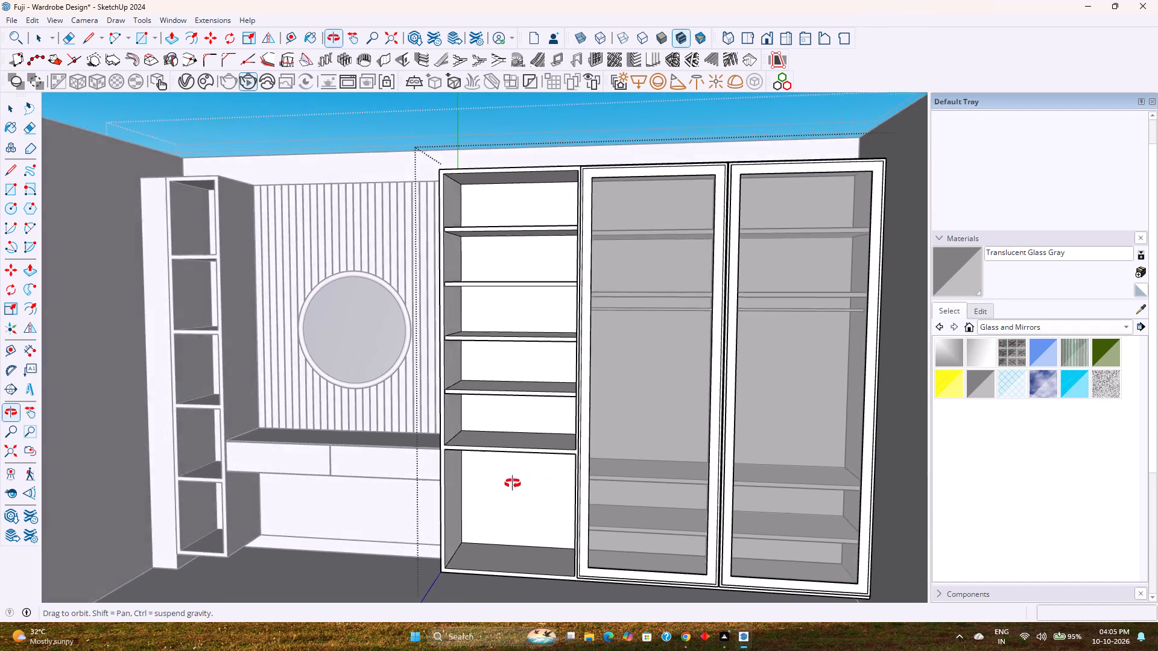
pyautogui.moveTo(513, 483); pyautogui.dragTo(558, 481, button='middle')
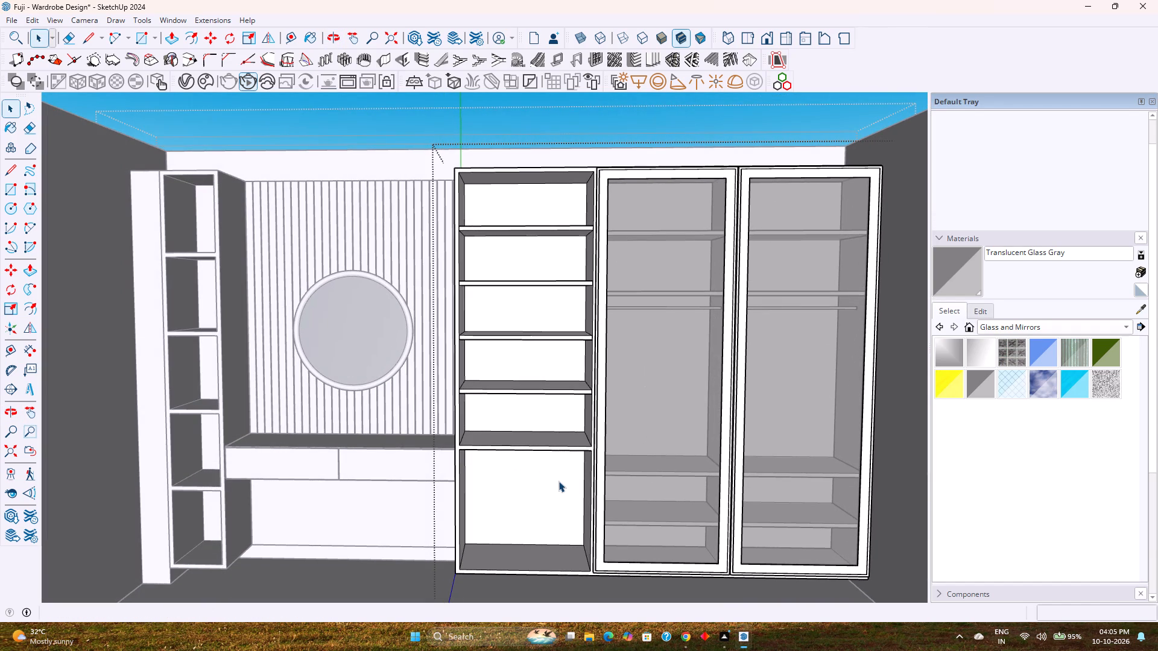
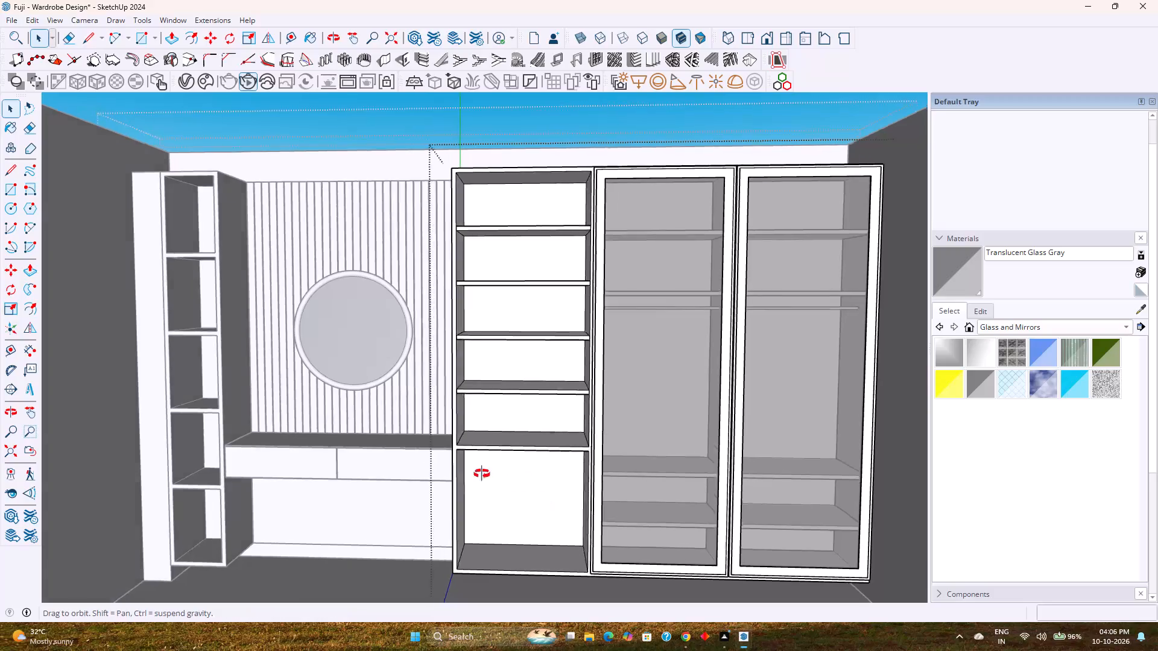
# Draw a rectangle about 5' 4" by 2' 7" covering the upper shelf openings of the open wardrobe bay.
pyautogui.moveTo(482, 474); pyautogui.dragTo(458, 486, button='middle')
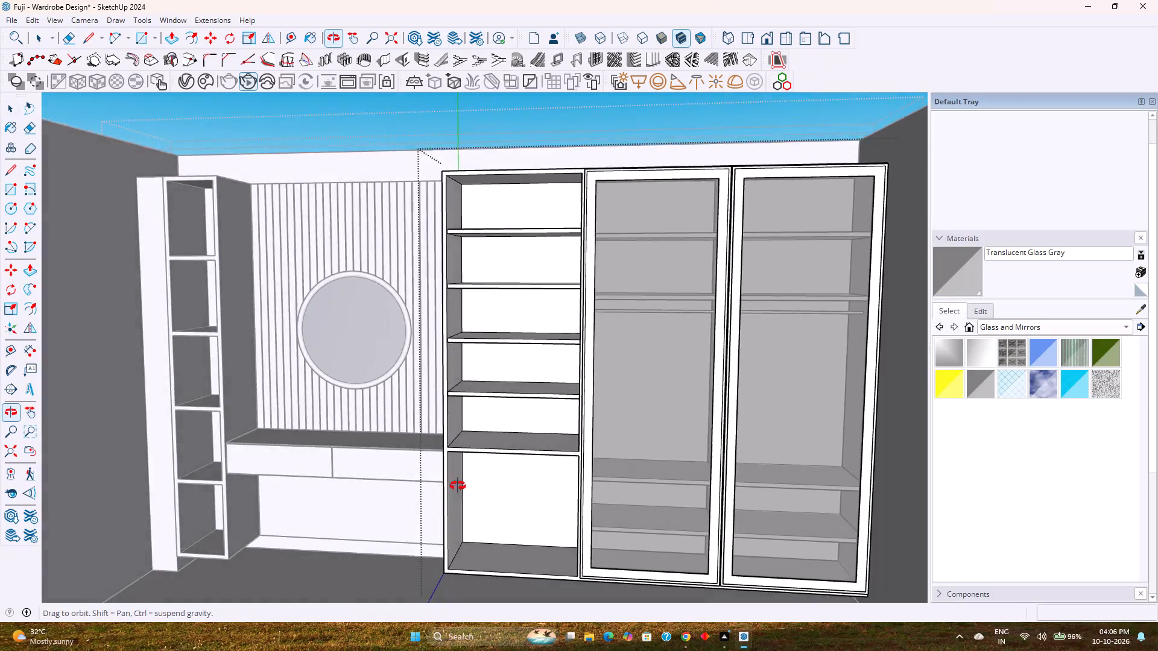
pyautogui.moveTo(458, 486); pyautogui.dragTo(558, 548, button='middle')
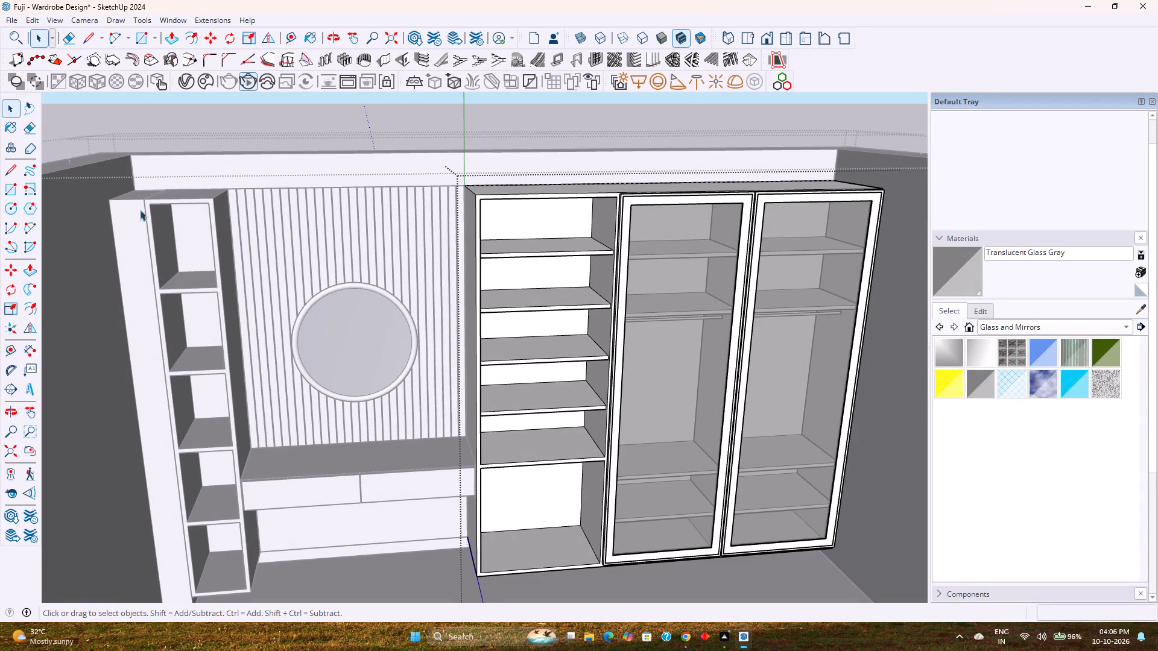
pyautogui.click(135, 43)
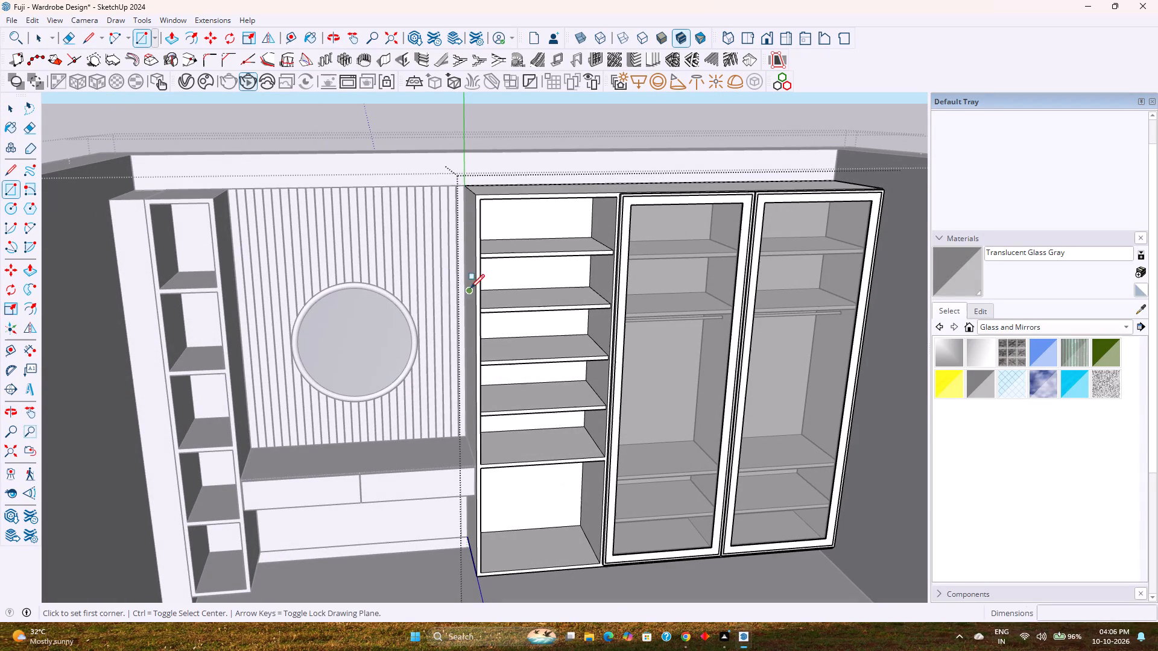
pyautogui.click(481, 201)
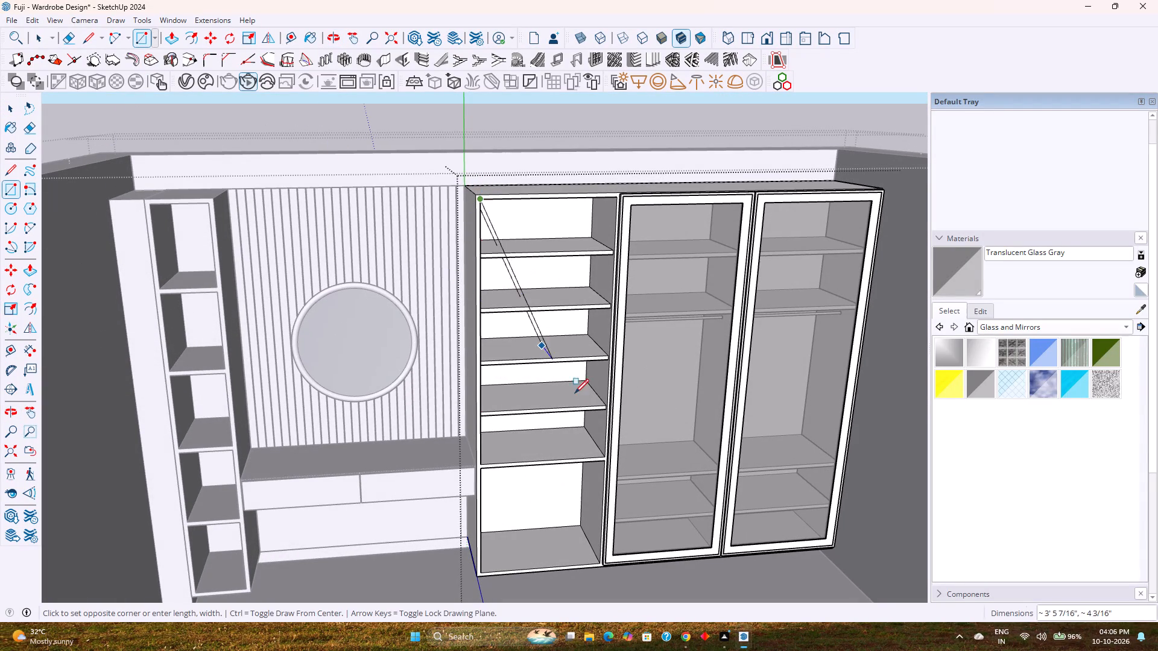
pyautogui.click(603, 454)
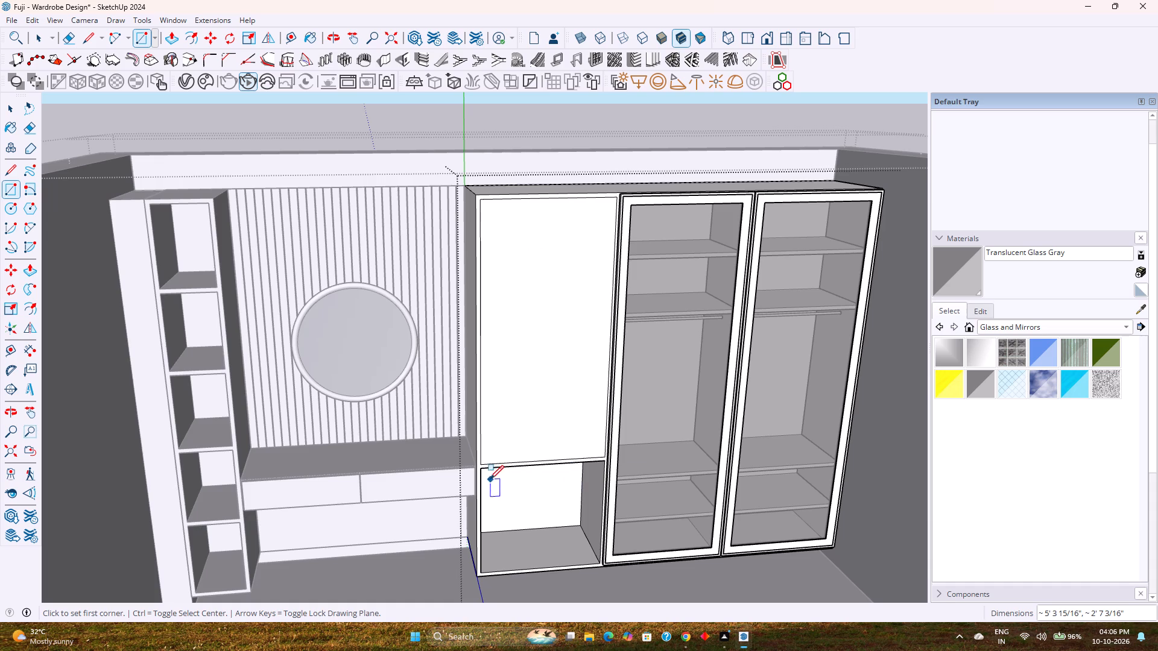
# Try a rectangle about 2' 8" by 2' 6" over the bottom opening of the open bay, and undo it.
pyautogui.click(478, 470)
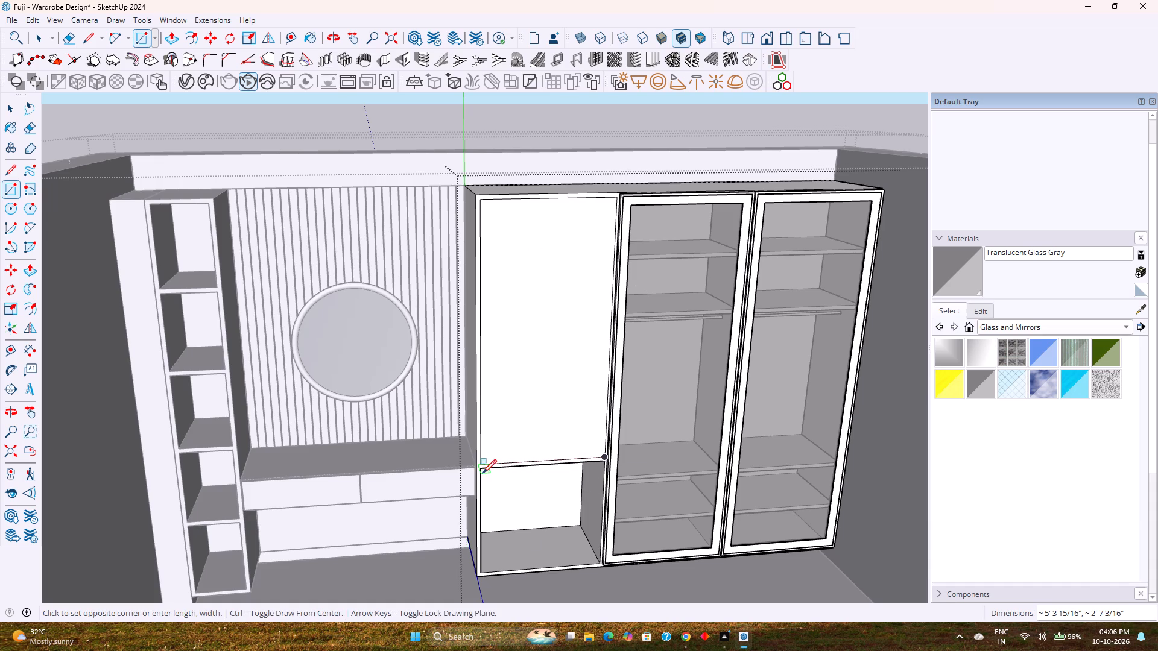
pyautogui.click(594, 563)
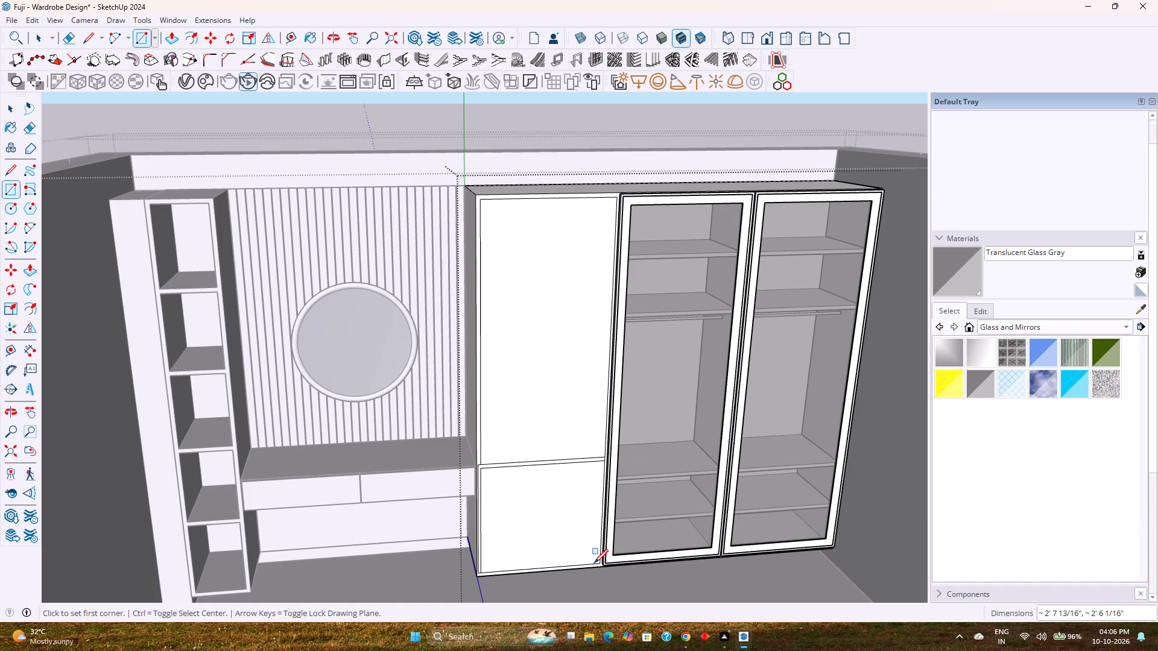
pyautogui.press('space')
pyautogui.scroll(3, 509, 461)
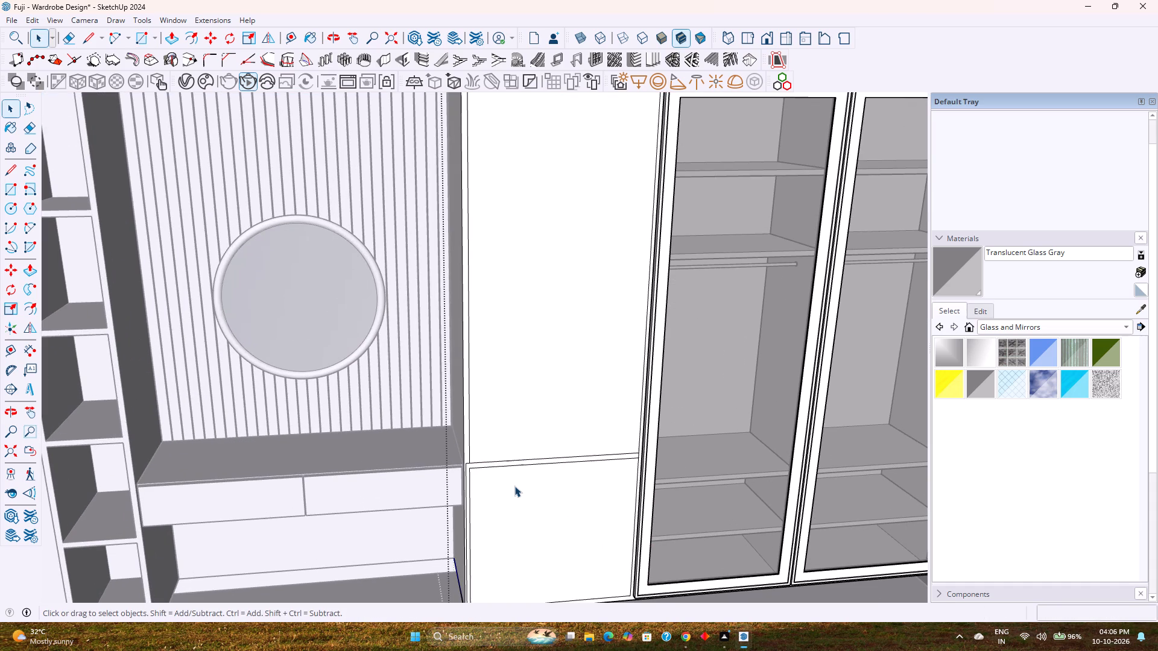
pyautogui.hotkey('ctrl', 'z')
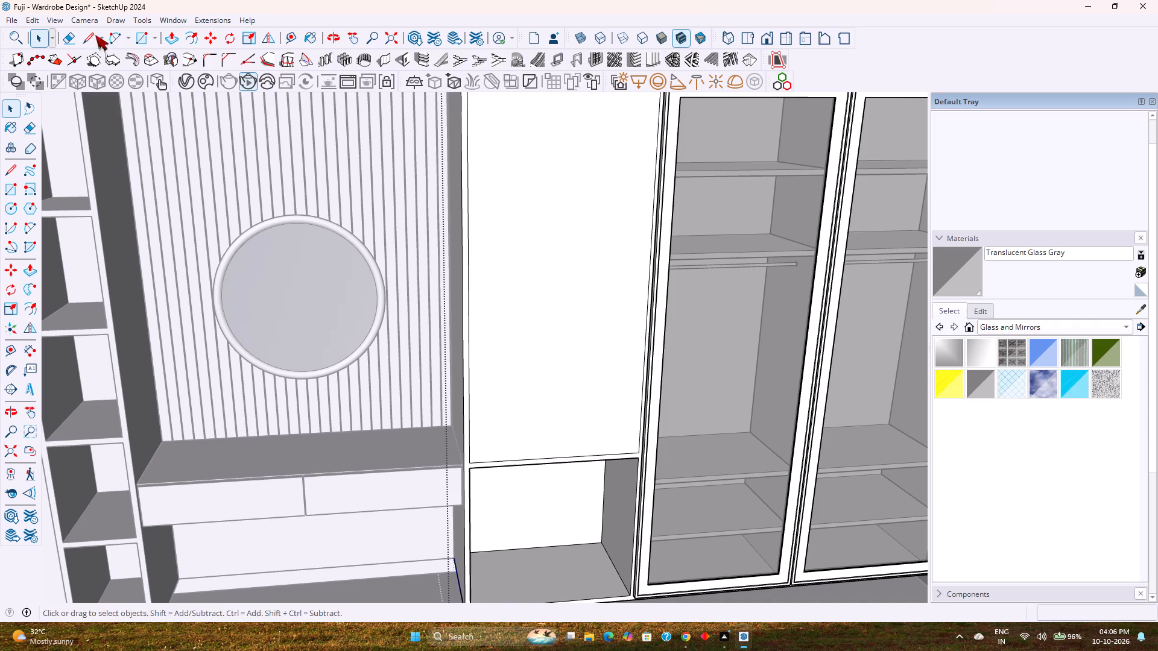
# Draw a rectangle about 2' 7" by 2' 5" corner to corner over the bottom opening of the open bay.
pyautogui.click(136, 43)
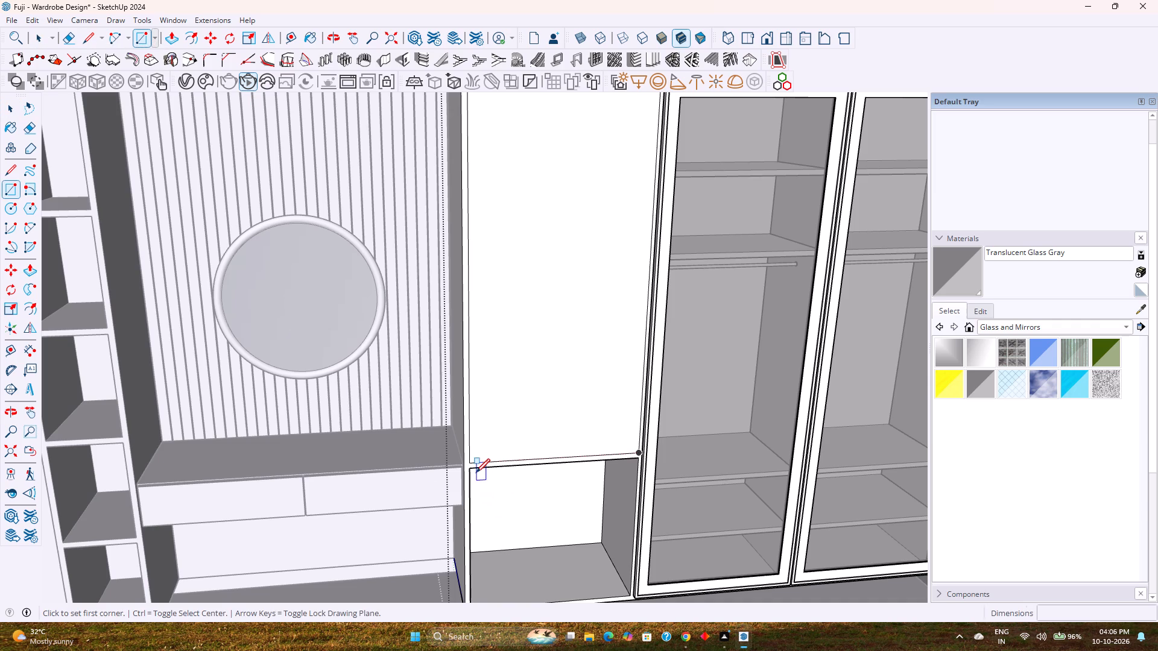
pyautogui.click(471, 470)
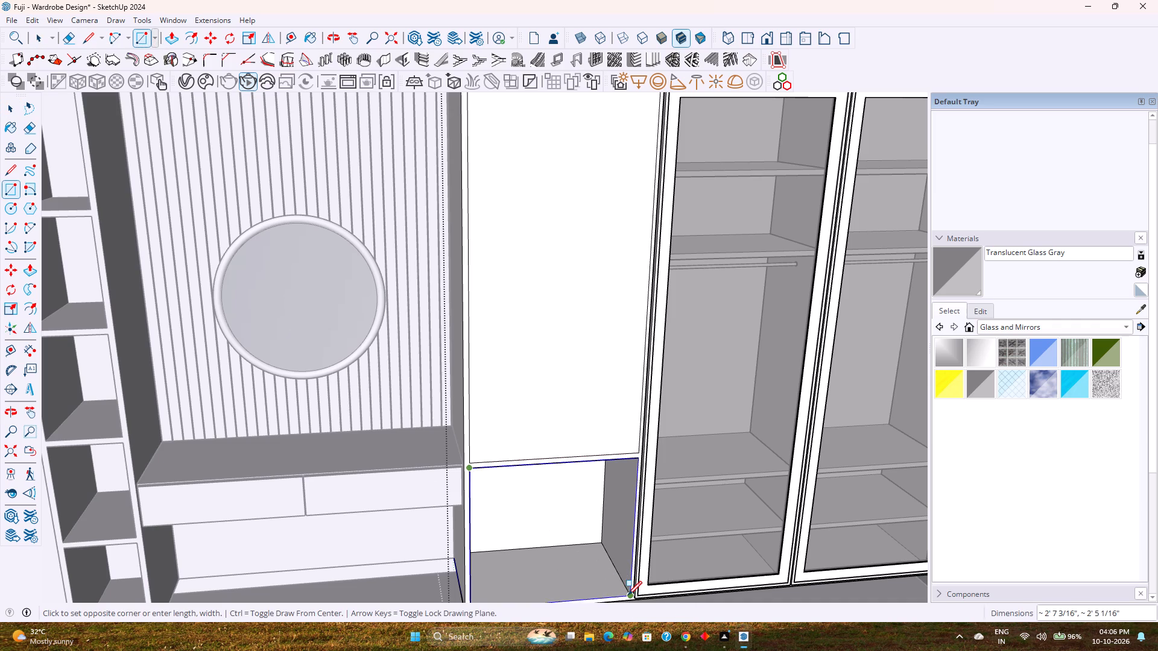
pyautogui.click(628, 595)
pyautogui.press('space')
# Group the upper and lower rectangular faces of the shelving bay together.
pyautogui.doubleClick(580, 535)
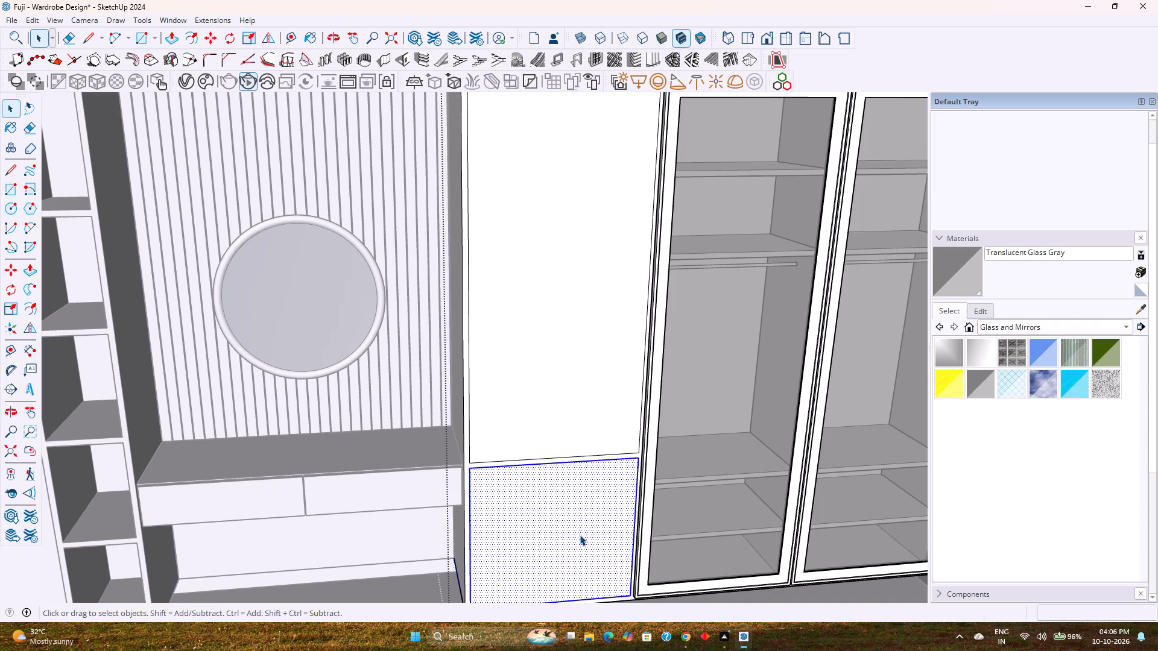
pyautogui.keyDown('ctrl'); pyautogui.doubleClick(554, 400); pyautogui.keyUp('ctrl')
pyautogui.rightClick(554, 400)
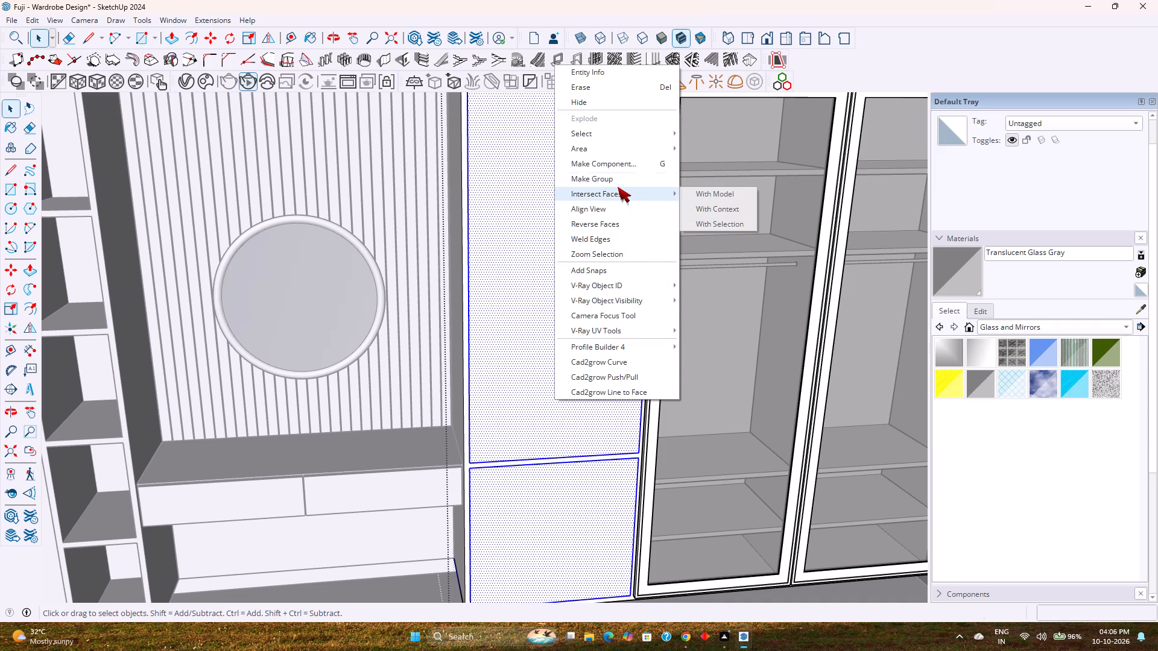
pyautogui.click(618, 181)
# Inside the group, extrude the upper and lower door faces outward 3/4", matching the adjacent door frame.
pyautogui.doubleClick(585, 237)
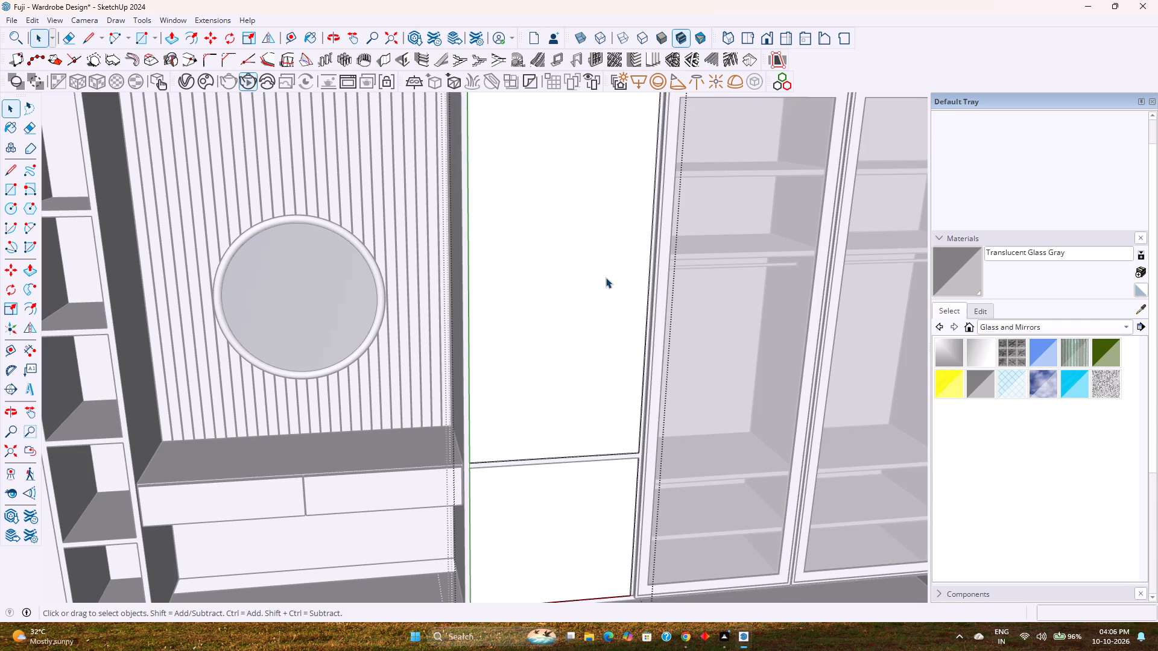
pyautogui.press('p')
pyautogui.click(583, 263)
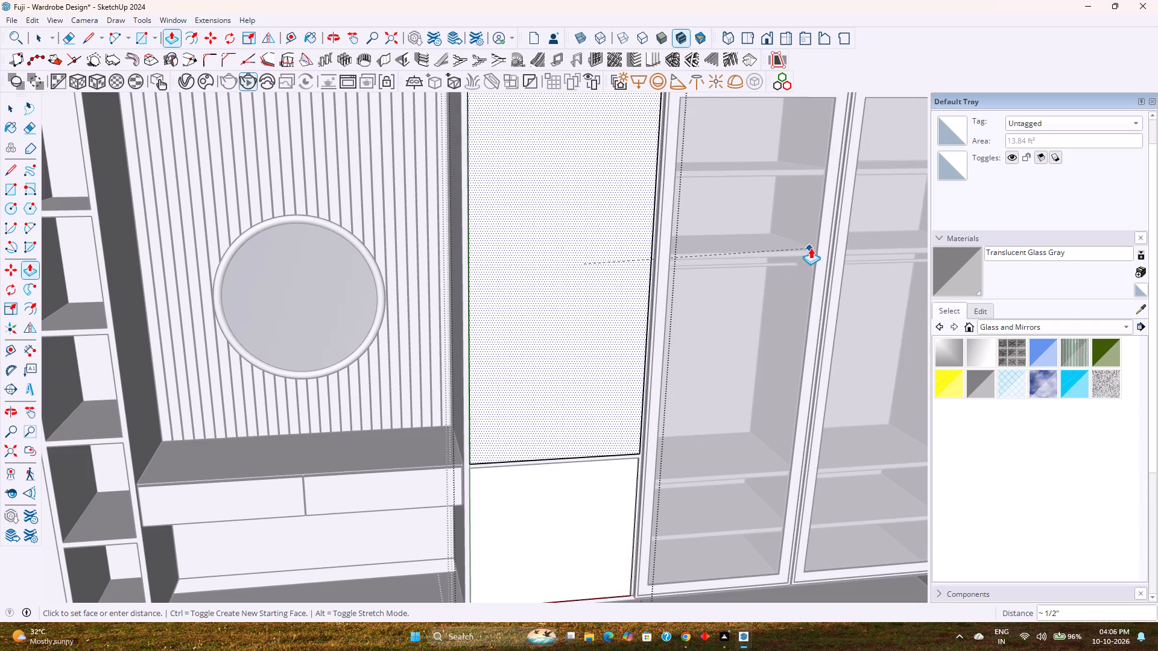
pyautogui.scroll(10, 826, 241)
pyautogui.click(821, 240)
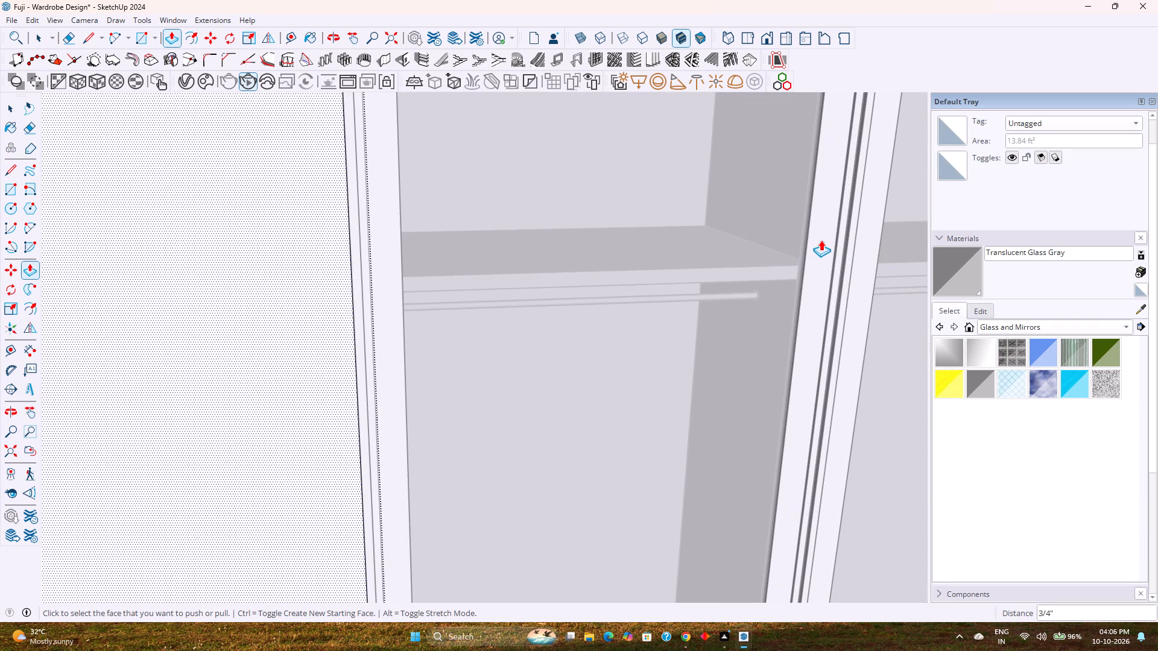
pyautogui.scroll(-4, 554, 316)
pyautogui.moveTo(555, 316); pyautogui.dragTo(265, 381, button='middle')
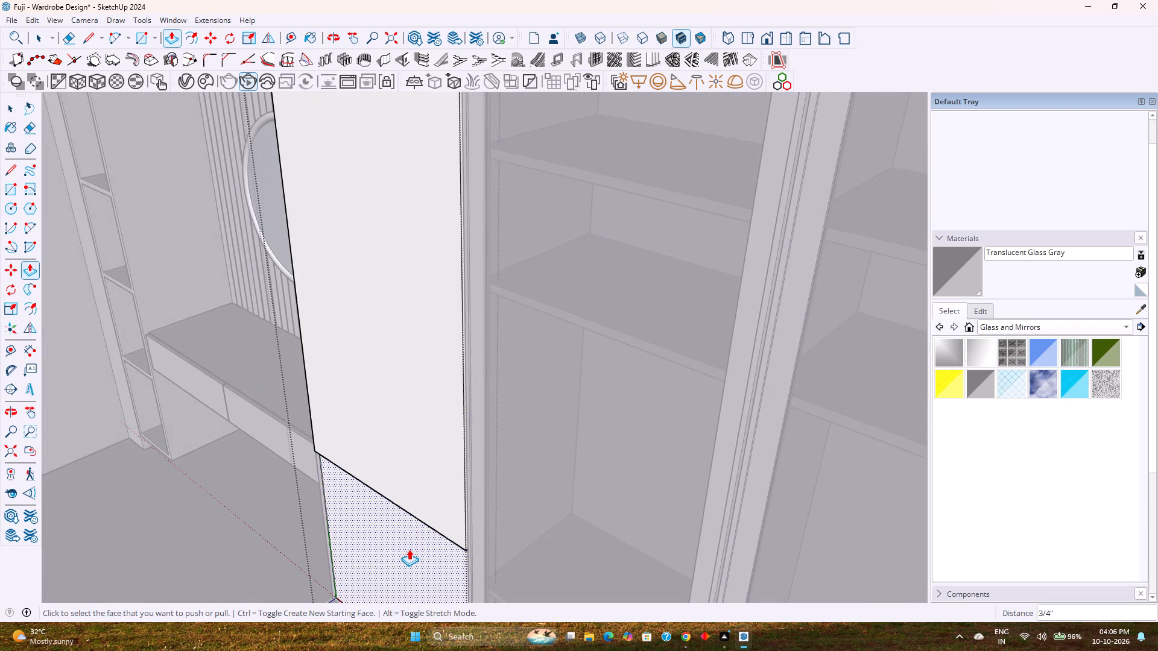
pyautogui.doubleClick(409, 550)
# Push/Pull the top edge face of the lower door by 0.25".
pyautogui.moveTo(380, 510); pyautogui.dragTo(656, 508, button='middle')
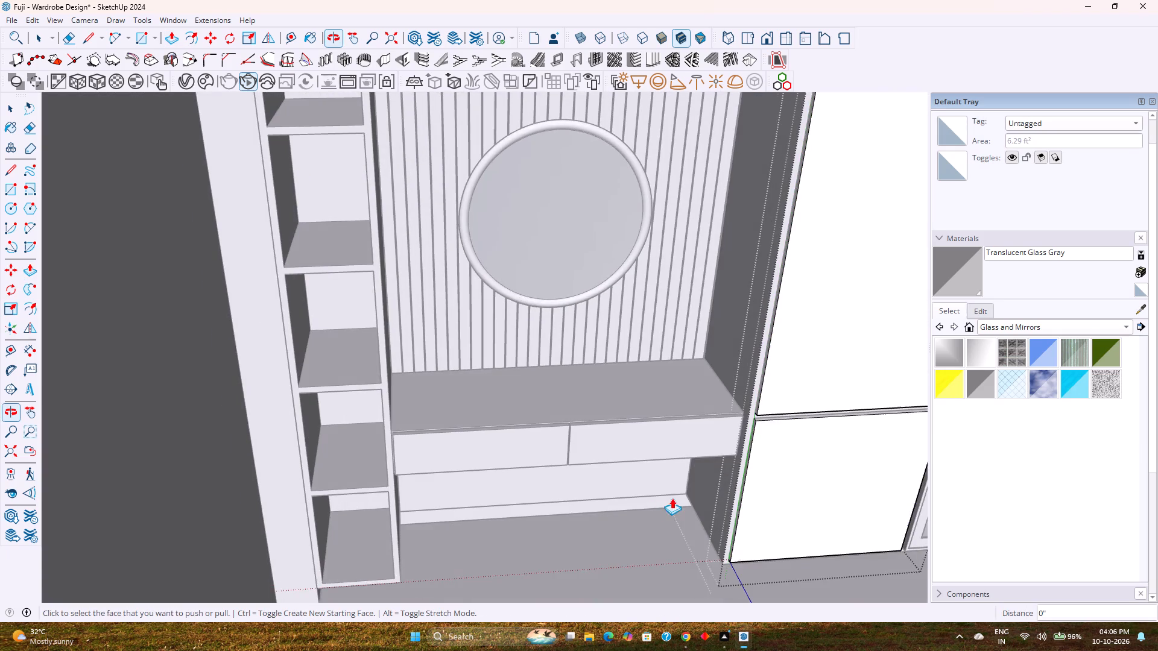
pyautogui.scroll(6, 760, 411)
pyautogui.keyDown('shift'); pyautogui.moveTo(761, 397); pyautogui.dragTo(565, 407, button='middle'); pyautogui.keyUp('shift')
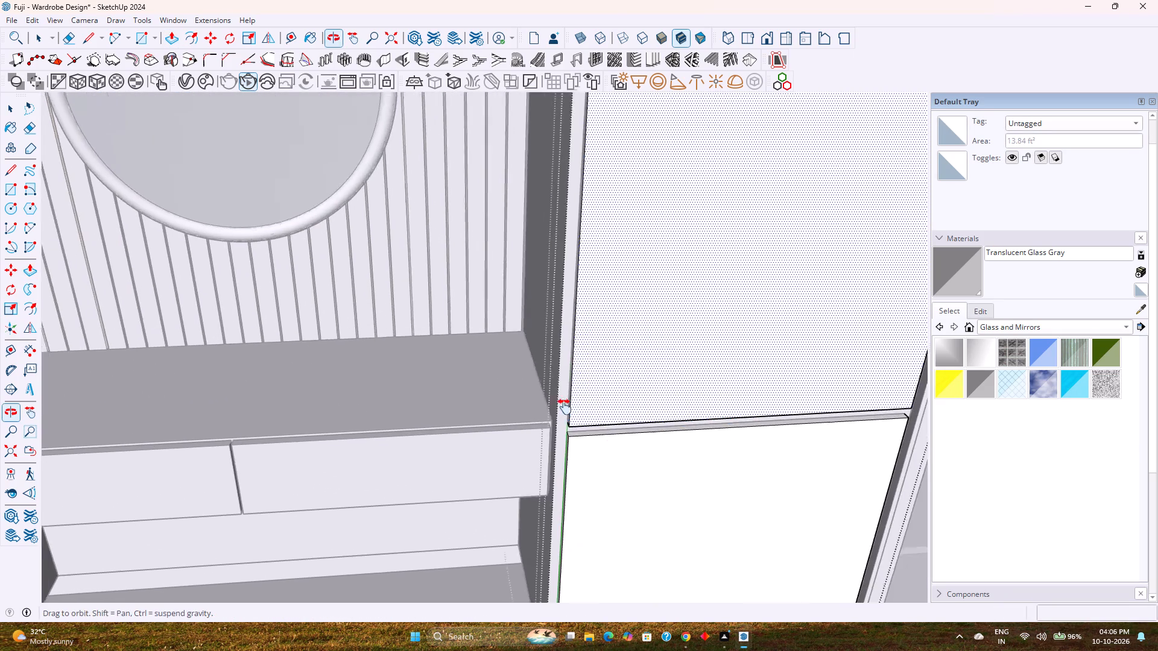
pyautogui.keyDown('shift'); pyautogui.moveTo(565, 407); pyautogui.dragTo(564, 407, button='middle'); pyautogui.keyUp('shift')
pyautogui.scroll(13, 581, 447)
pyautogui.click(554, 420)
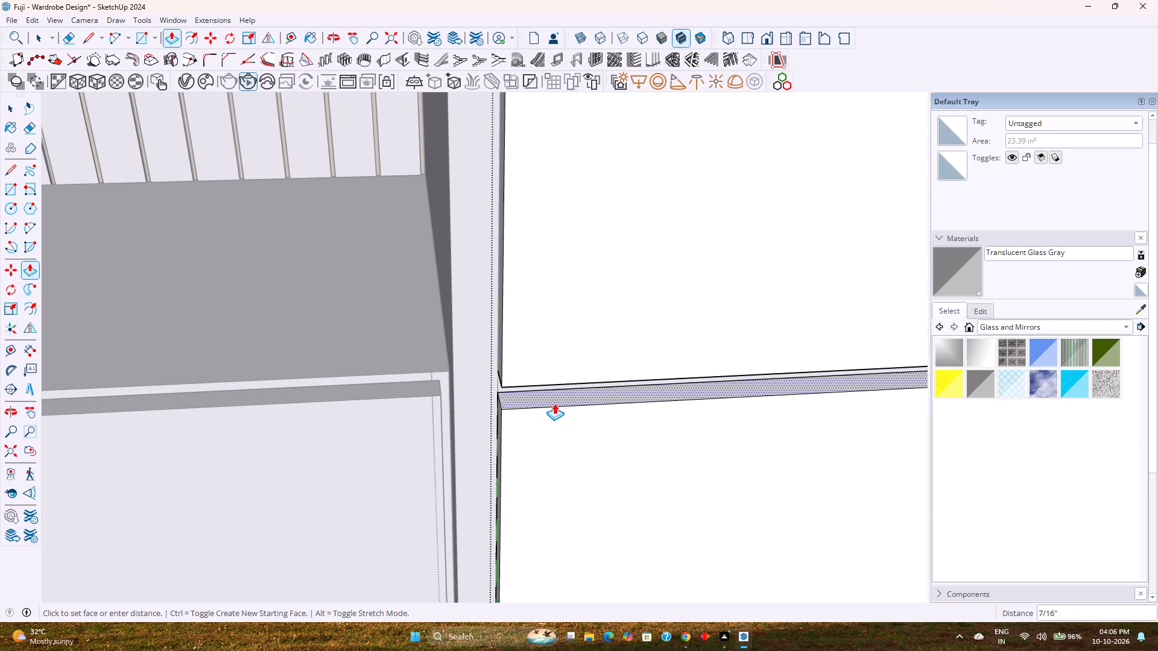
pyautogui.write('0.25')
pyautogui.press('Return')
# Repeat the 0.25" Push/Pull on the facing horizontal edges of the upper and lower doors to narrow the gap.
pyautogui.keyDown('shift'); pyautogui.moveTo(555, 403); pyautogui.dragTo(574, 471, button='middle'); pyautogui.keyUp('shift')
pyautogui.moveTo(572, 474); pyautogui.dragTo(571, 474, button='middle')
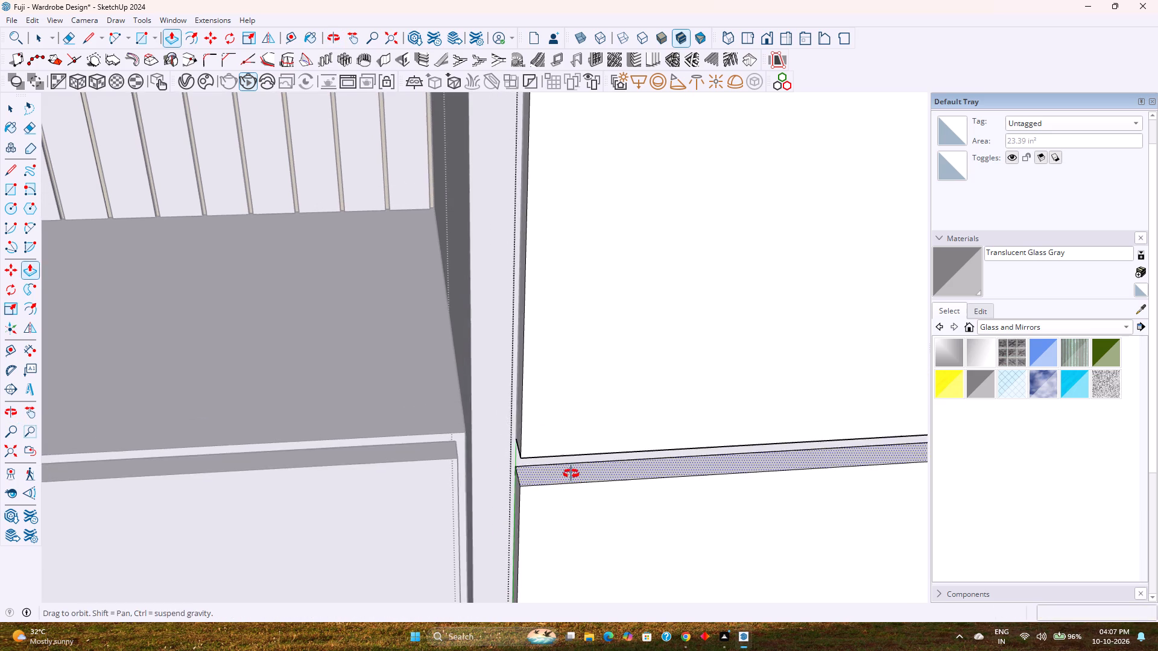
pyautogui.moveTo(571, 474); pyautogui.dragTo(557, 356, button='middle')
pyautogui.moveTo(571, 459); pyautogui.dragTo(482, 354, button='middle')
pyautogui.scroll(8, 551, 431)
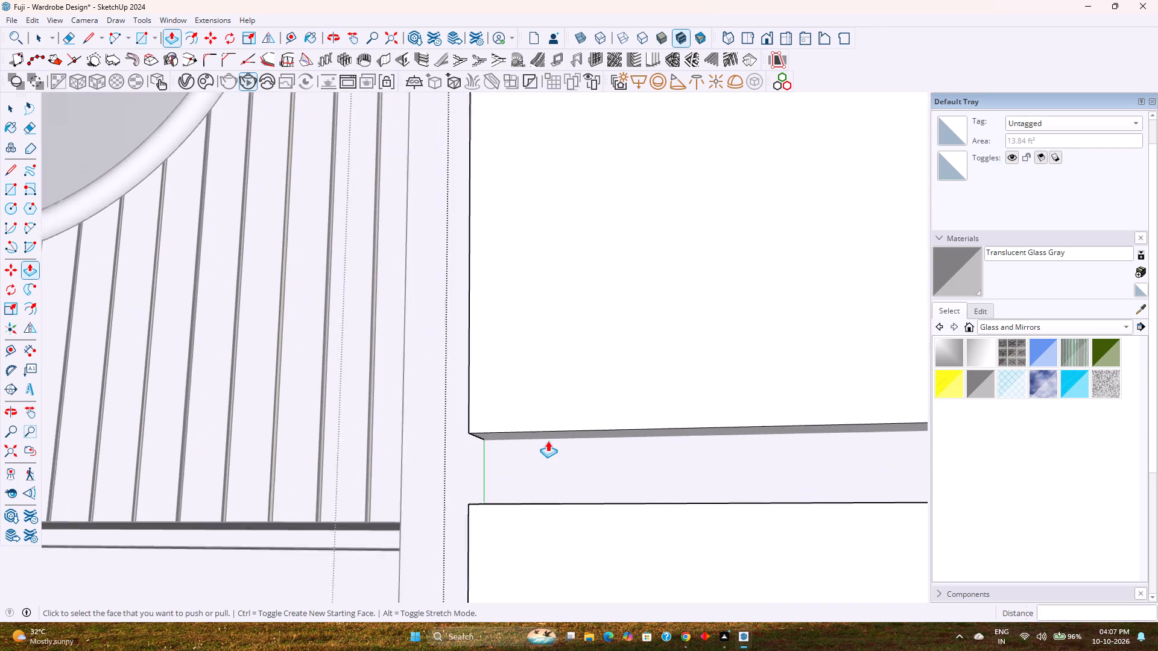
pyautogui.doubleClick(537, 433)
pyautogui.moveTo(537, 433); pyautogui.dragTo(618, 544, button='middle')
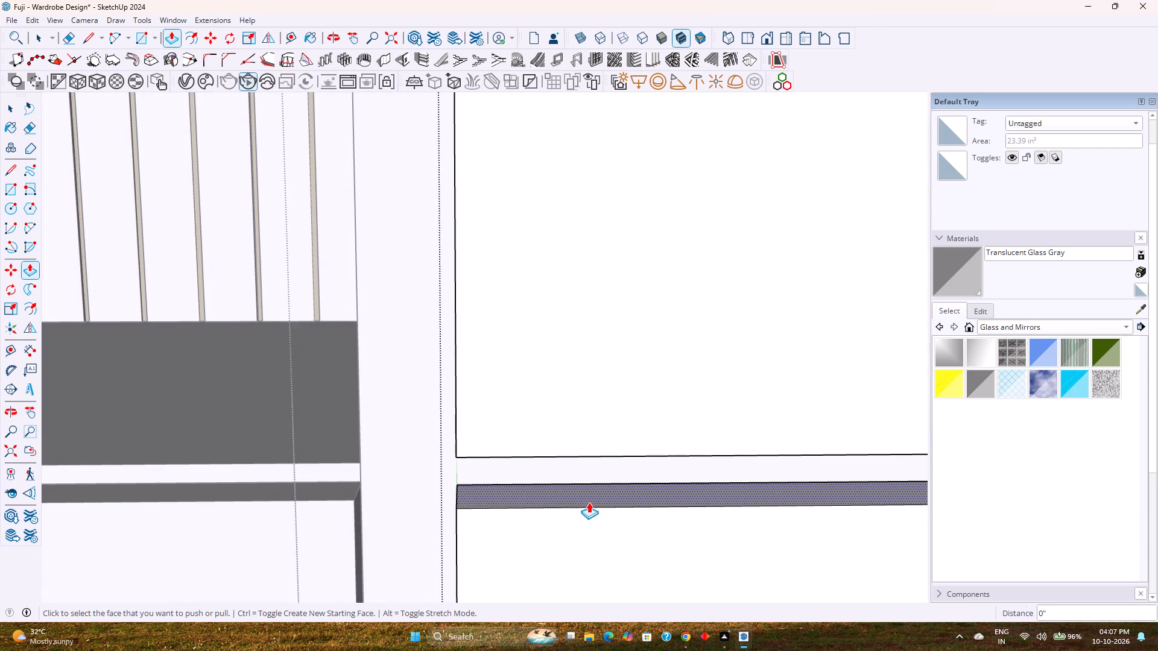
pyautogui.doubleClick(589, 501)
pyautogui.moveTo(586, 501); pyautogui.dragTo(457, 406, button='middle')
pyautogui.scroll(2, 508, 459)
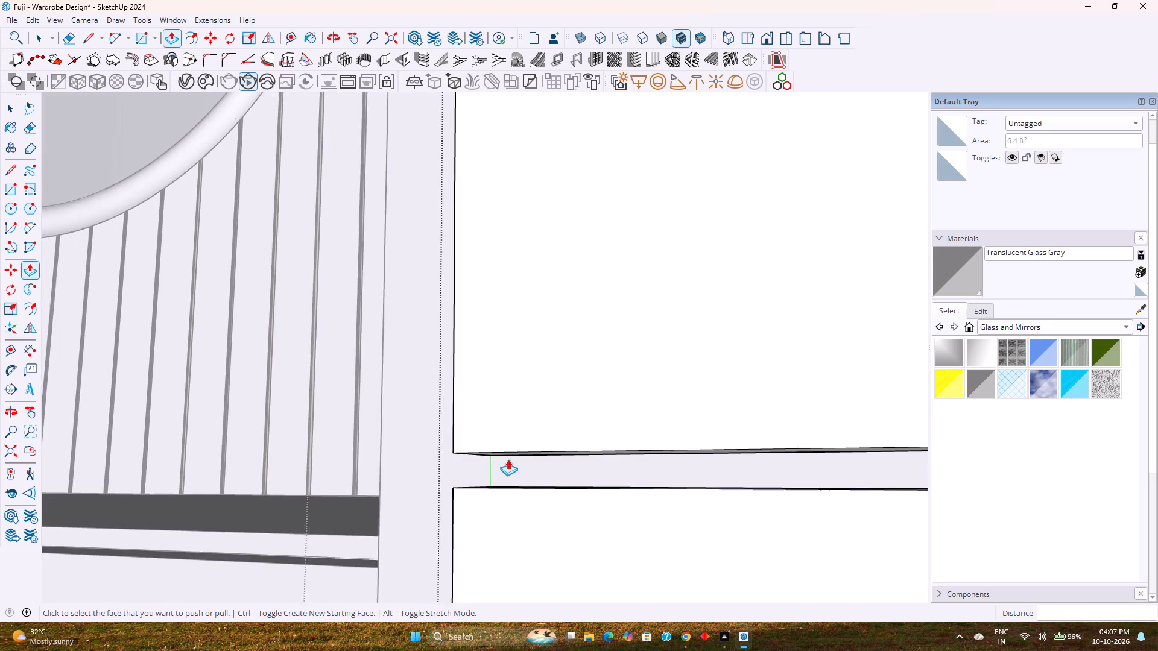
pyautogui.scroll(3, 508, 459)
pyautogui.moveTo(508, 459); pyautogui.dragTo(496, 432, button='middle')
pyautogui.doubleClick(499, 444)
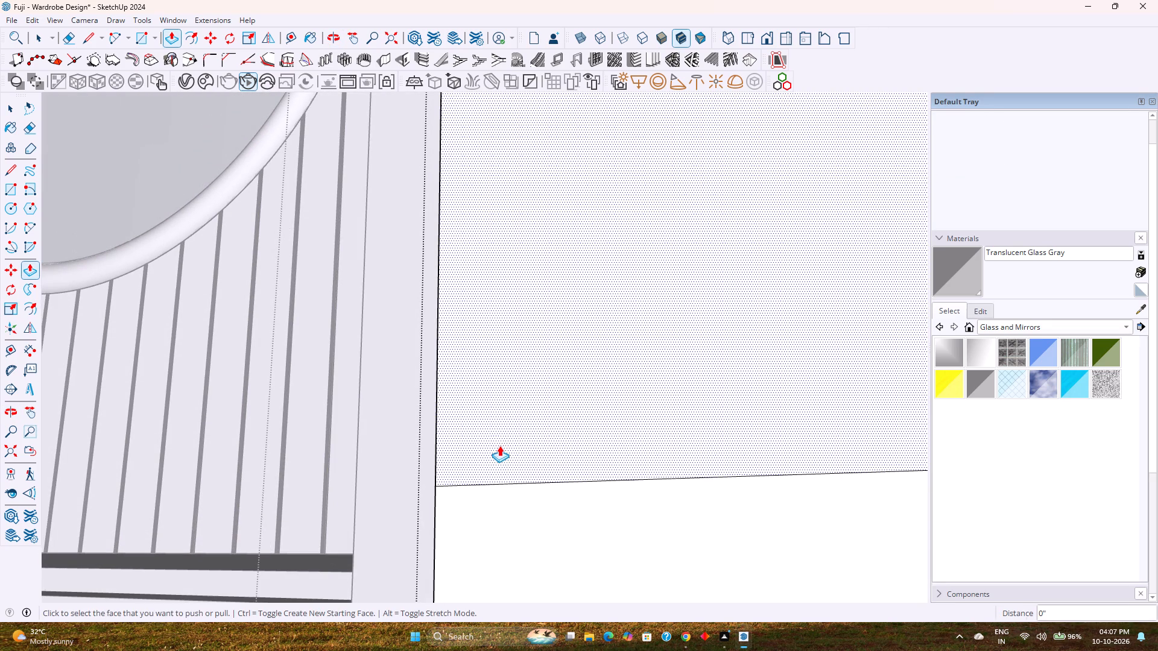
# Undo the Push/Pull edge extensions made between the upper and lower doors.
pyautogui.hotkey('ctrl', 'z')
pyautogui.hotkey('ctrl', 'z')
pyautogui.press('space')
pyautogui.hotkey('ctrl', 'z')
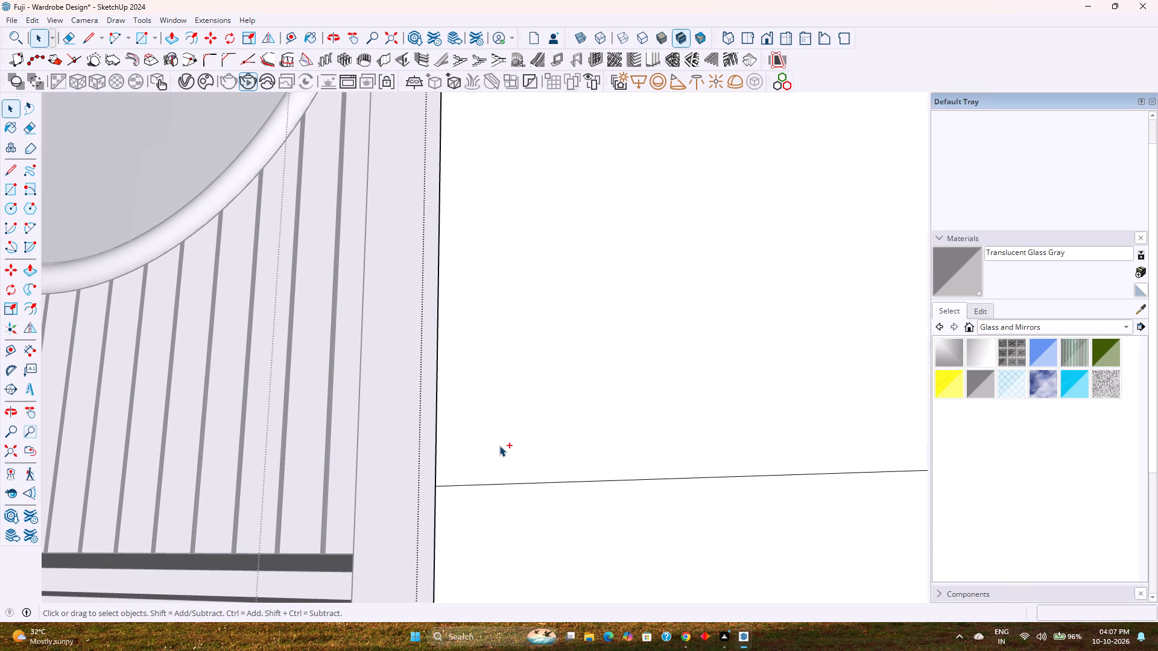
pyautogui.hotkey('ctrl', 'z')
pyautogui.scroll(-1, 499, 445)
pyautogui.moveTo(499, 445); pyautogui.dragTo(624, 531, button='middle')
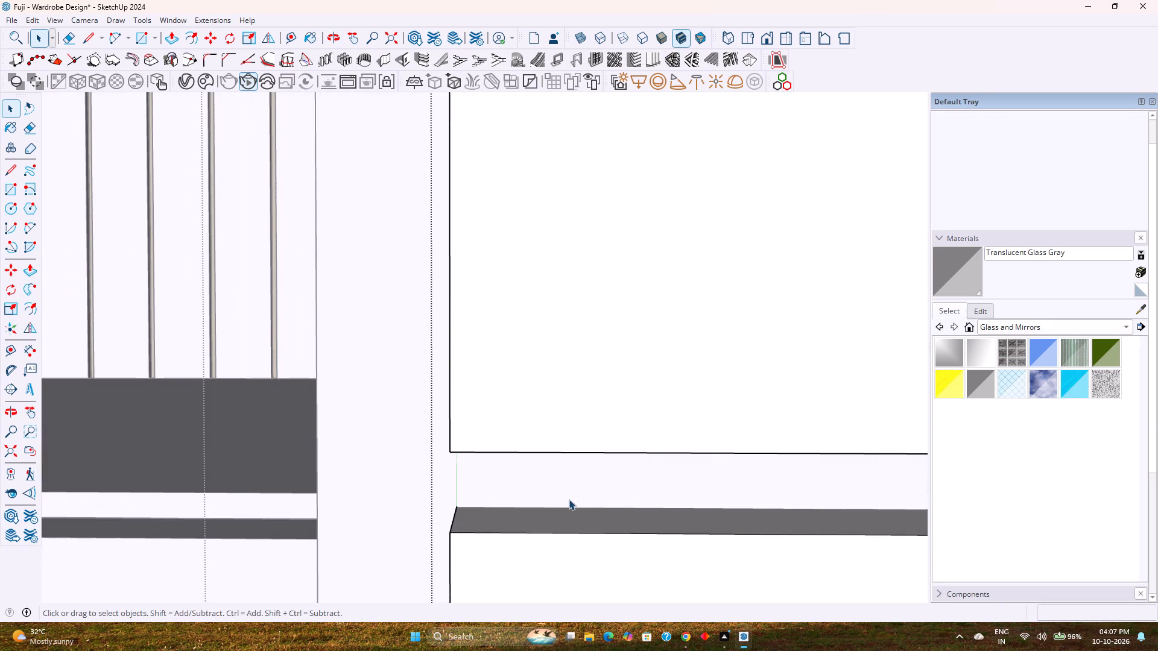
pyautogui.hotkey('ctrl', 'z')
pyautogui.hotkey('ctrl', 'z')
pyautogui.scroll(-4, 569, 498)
# Extend the lower door's top edge and the upper door's bottom edge by 0.4" each with Push/Pull.
pyautogui.moveTo(569, 498); pyautogui.dragTo(650, 549, button='middle')
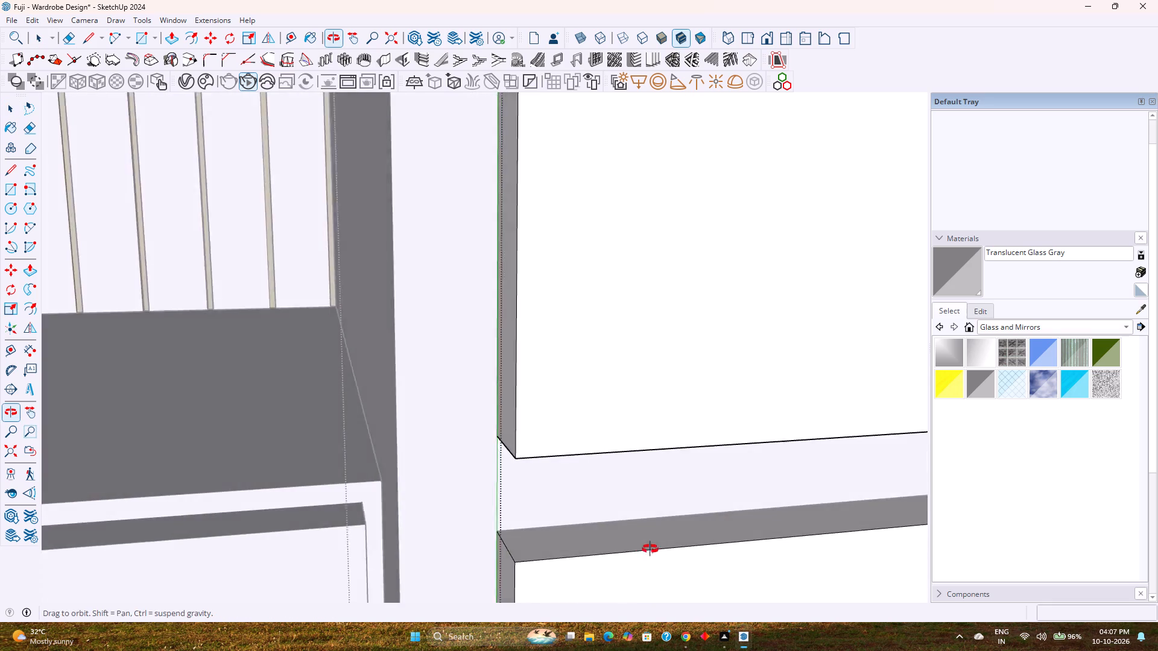
pyautogui.moveTo(650, 549); pyautogui.dragTo(683, 565, button='middle')
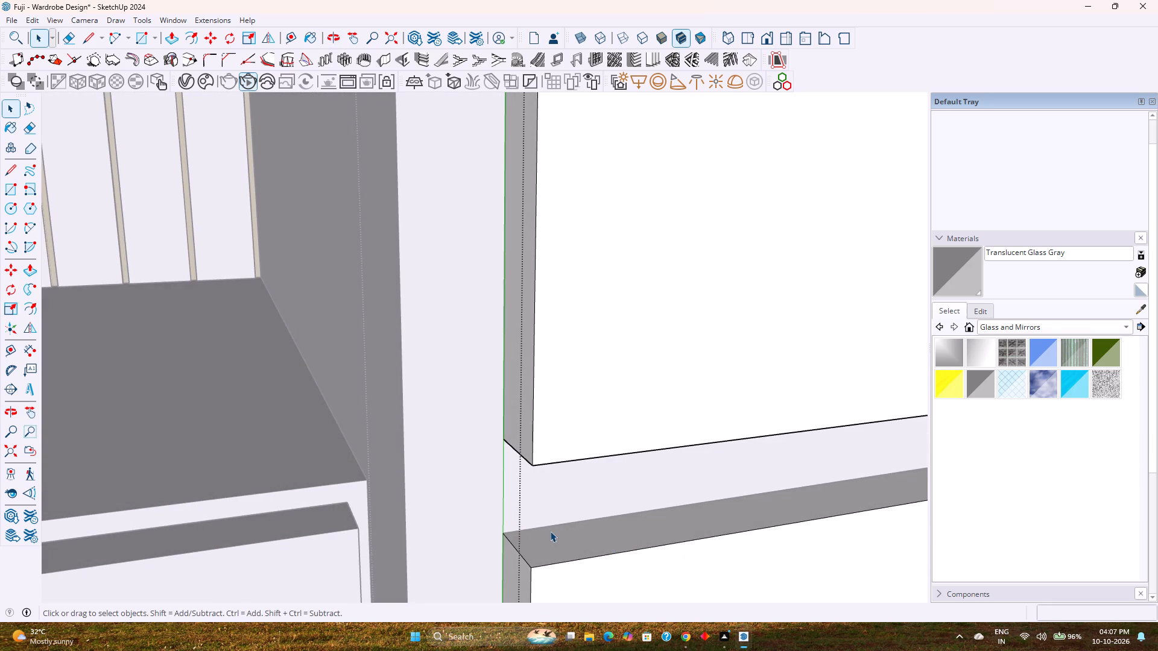
pyautogui.press('p')
pyautogui.click(572, 541)
pyautogui.write('0.4')
pyautogui.press('Return')
pyautogui.moveTo(572, 537); pyautogui.dragTo(478, 408, button='middle')
pyautogui.moveTo(554, 517); pyautogui.dragTo(497, 426, button='middle')
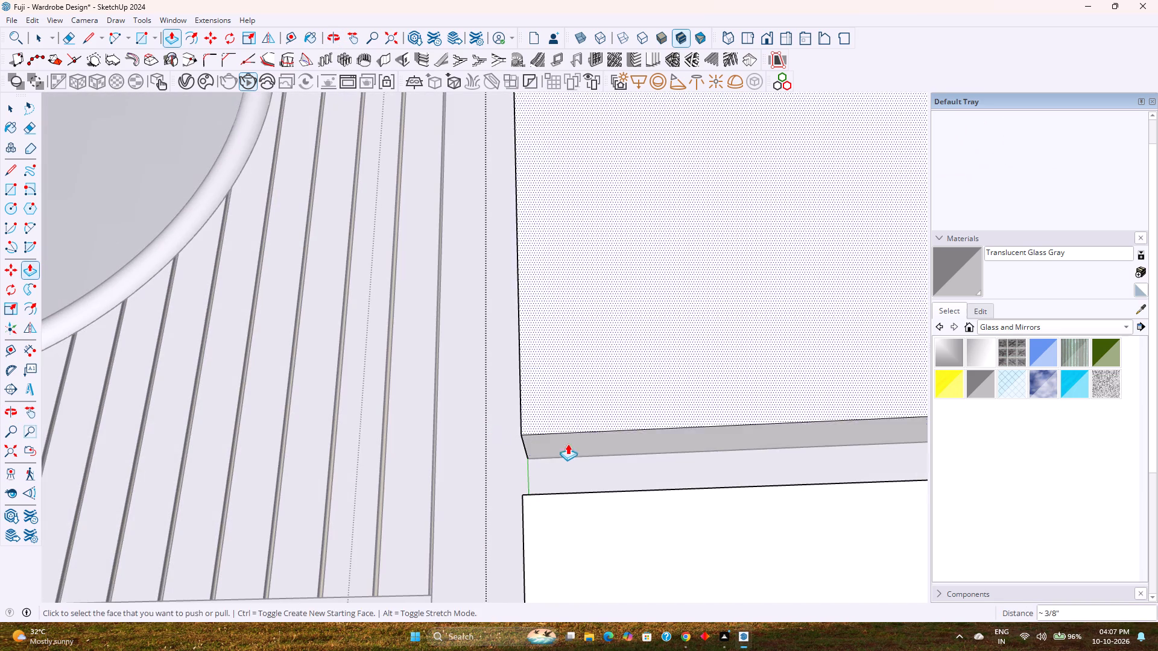
pyautogui.doubleClick(575, 446)
# Extend the upper door's side edge beside the dressing unit by the same 0.4" with Push/Pull.
pyautogui.moveTo(575, 446); pyautogui.dragTo(694, 567, button='middle')
pyautogui.scroll(-4, 650, 532)
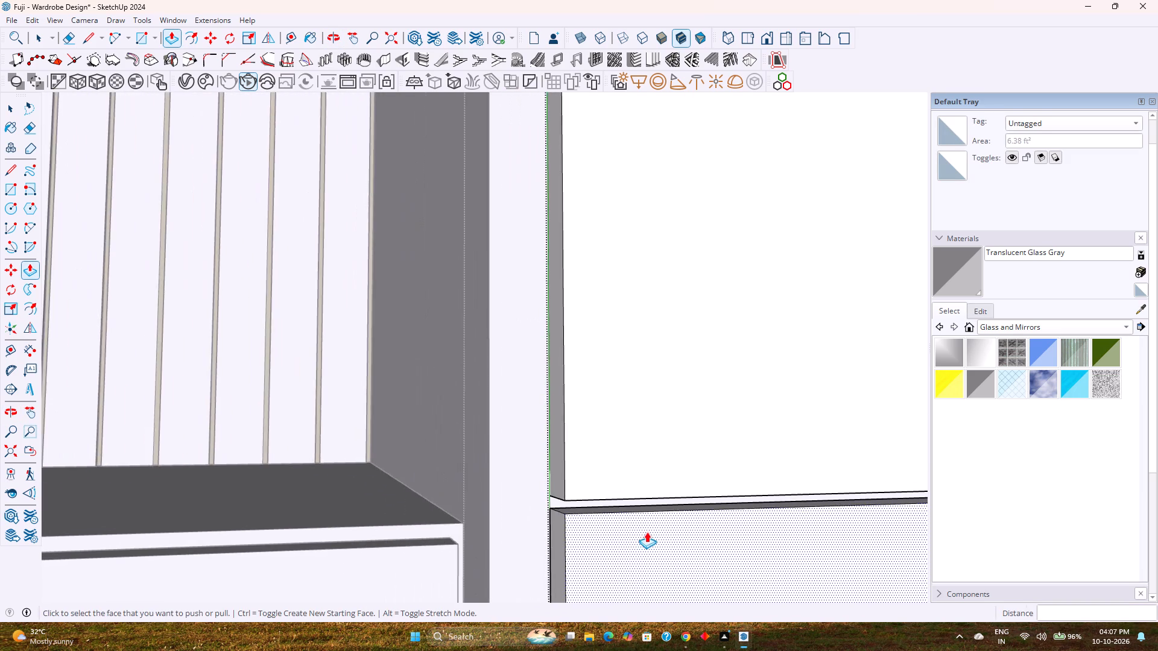
pyautogui.scroll(-10, 647, 532)
pyautogui.moveTo(644, 527); pyautogui.dragTo(498, 514, button='middle')
pyautogui.scroll(-6, 517, 517)
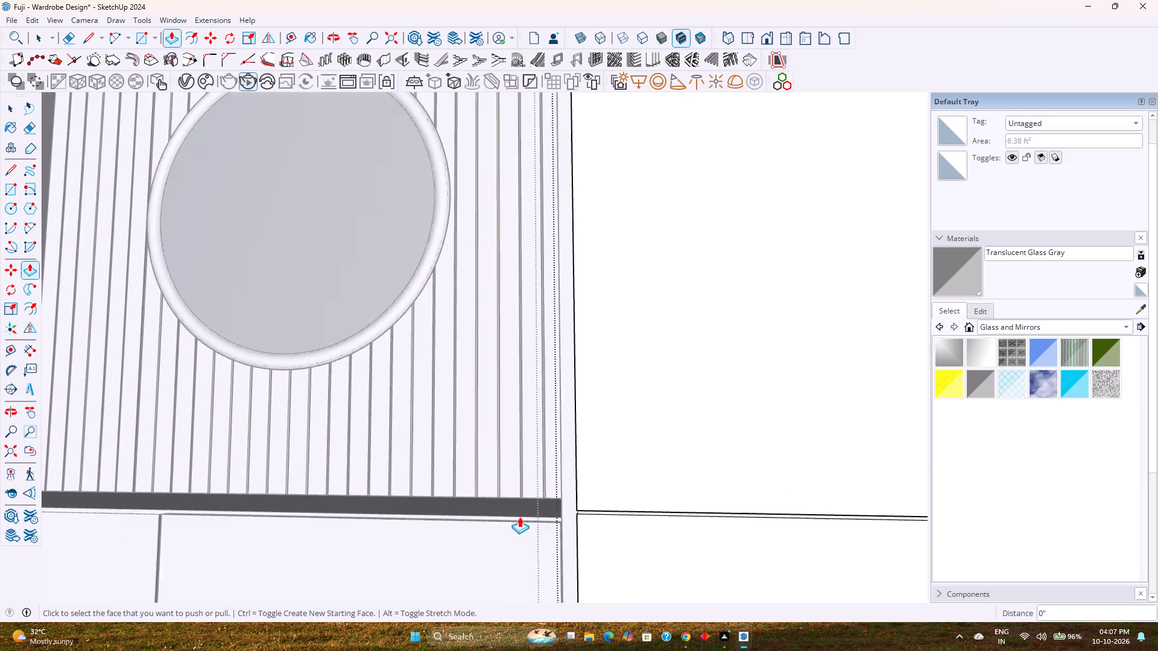
pyautogui.scroll(-7, 519, 517)
pyautogui.moveTo(519, 514); pyautogui.dragTo(637, 571, button='middle')
pyautogui.scroll(11, 668, 497)
pyautogui.doubleClick(674, 487)
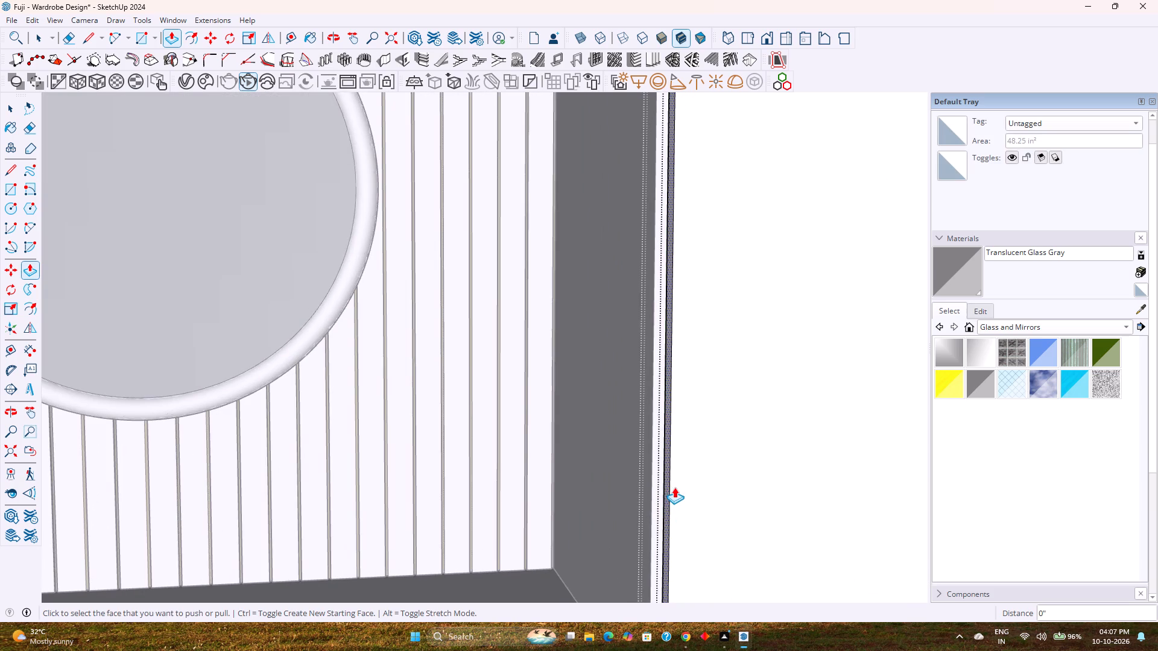
# Undo the 0.4" extension of the upper door's side edge beside the dressing unit.
pyautogui.scroll(-7, 674, 487)
pyautogui.keyDown('shift'); pyautogui.moveTo(690, 471); pyautogui.dragTo(548, 611, button='middle'); pyautogui.keyUp('shift')
pyautogui.scroll(-3, 563, 523)
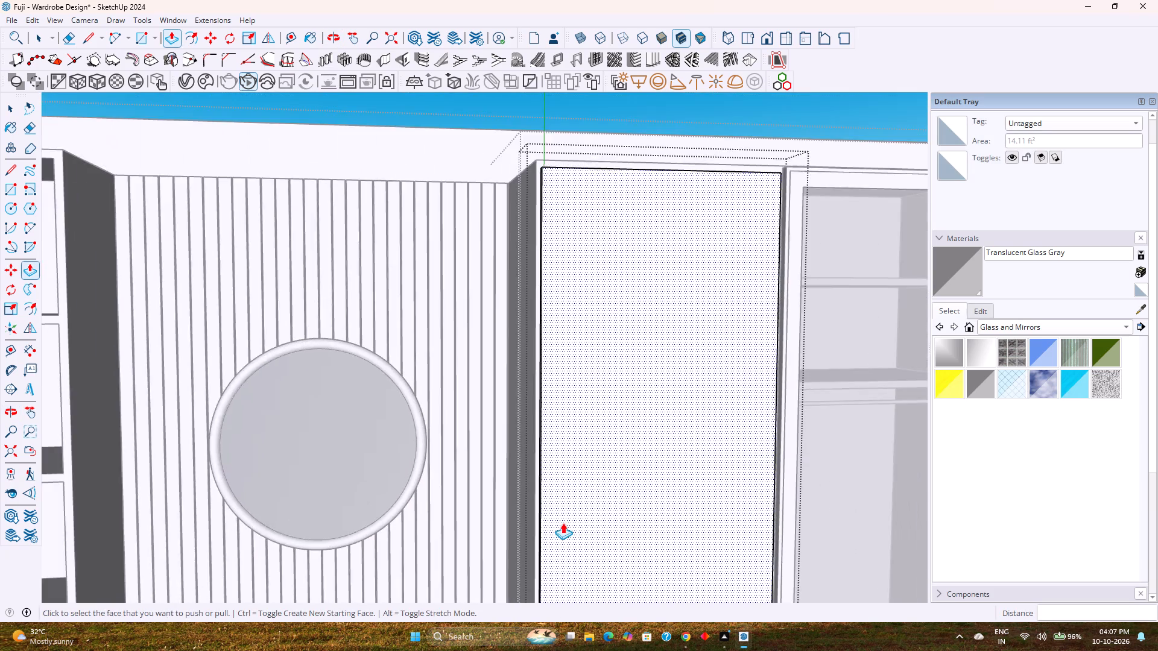
pyautogui.scroll(-5, 563, 523)
pyautogui.scroll(15, 730, 286)
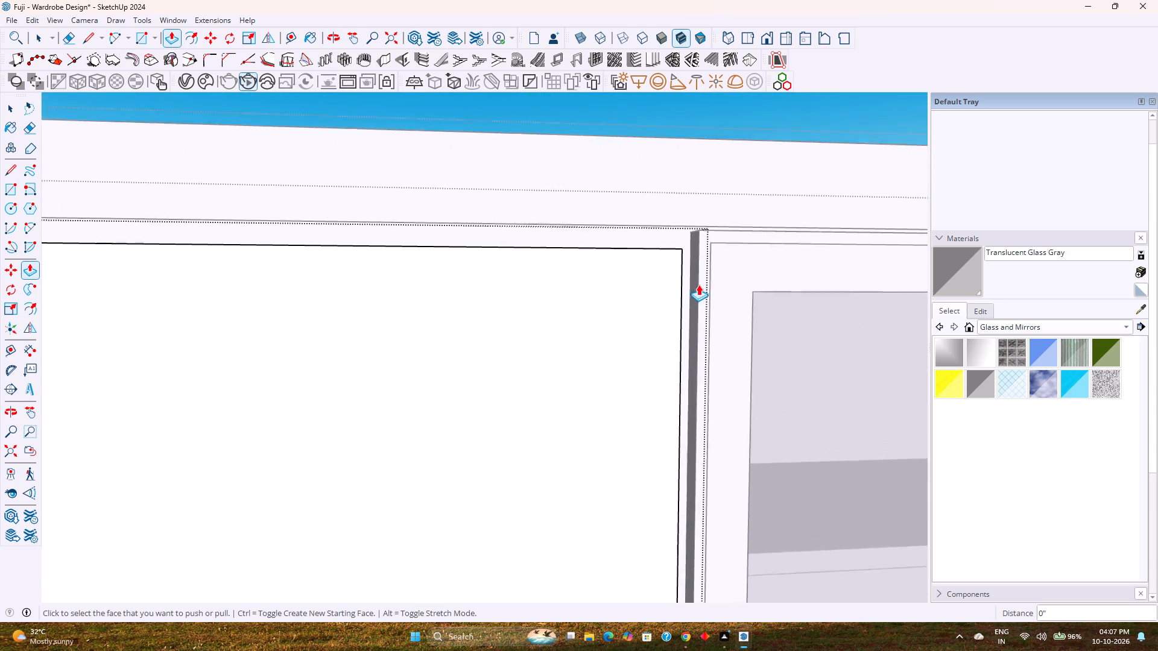
pyautogui.scroll(4, 698, 285)
pyautogui.moveTo(693, 276); pyautogui.dragTo(483, 364, button='middle')
pyautogui.scroll(8, 715, 269)
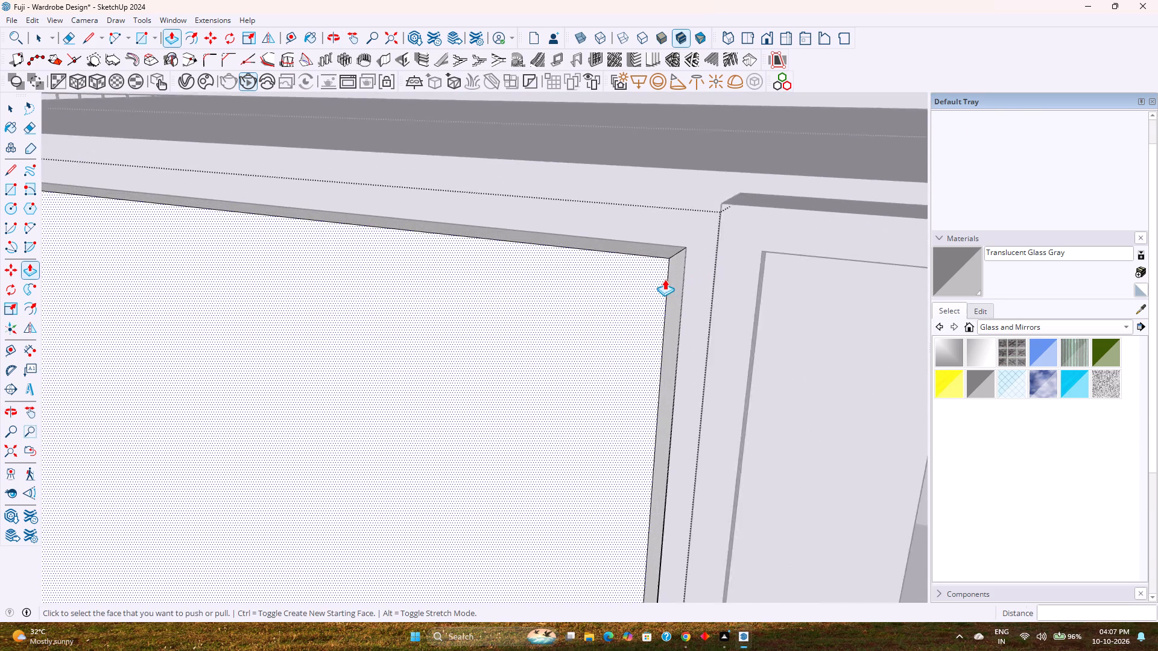
pyautogui.scroll(2, 665, 279)
pyautogui.click(675, 283)
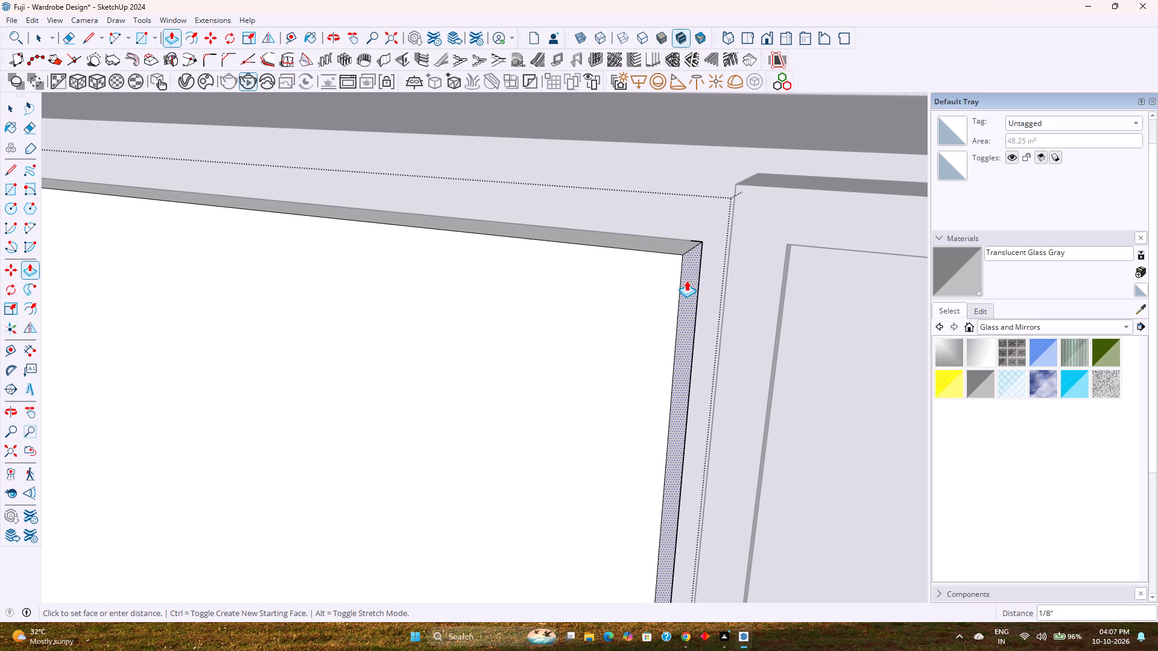
pyautogui.press('Escape')
pyautogui.hotkey('ctrl', 'z')
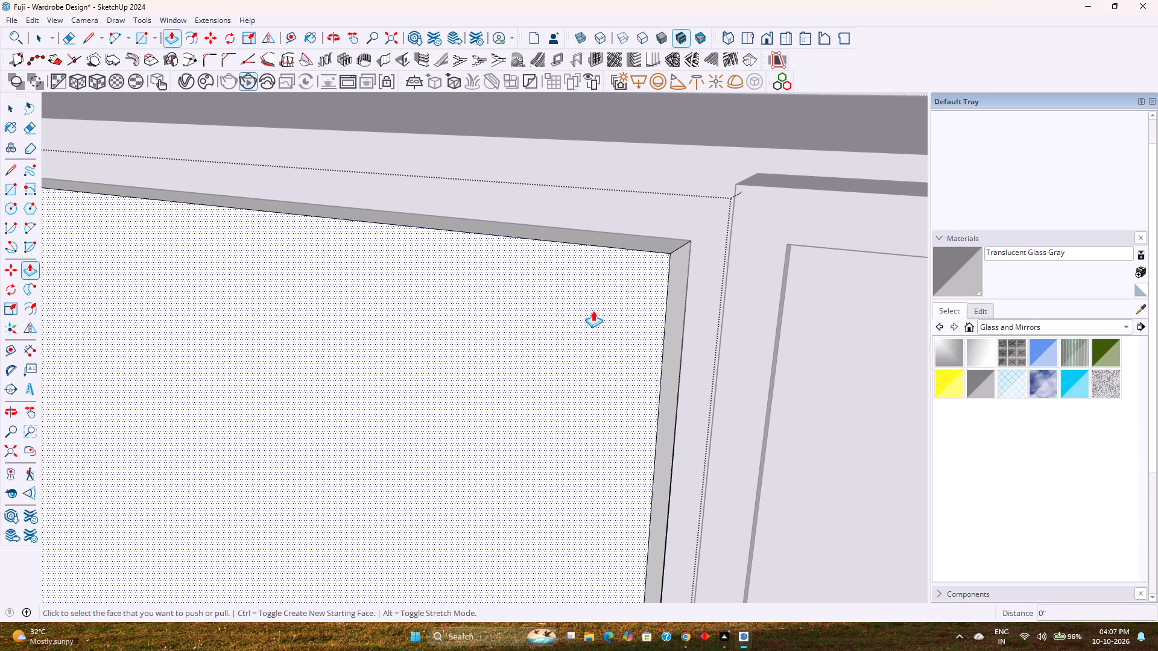
# Extend the upper door's side edge facing the glass doors by 0.5" with Push/Pull.
pyautogui.scroll(-9, 593, 310)
pyautogui.scroll(5, 641, 319)
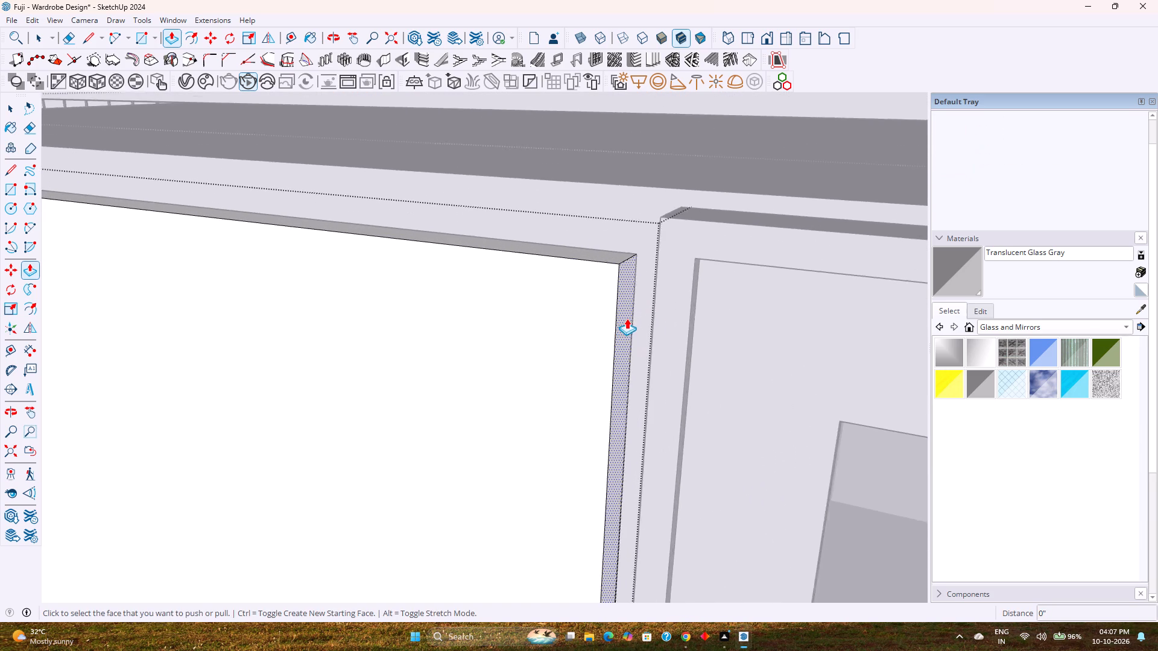
pyautogui.scroll(5, 627, 318)
pyautogui.click(627, 316)
pyautogui.press('0')
pyautogui.write('.5')
pyautogui.press('Return')
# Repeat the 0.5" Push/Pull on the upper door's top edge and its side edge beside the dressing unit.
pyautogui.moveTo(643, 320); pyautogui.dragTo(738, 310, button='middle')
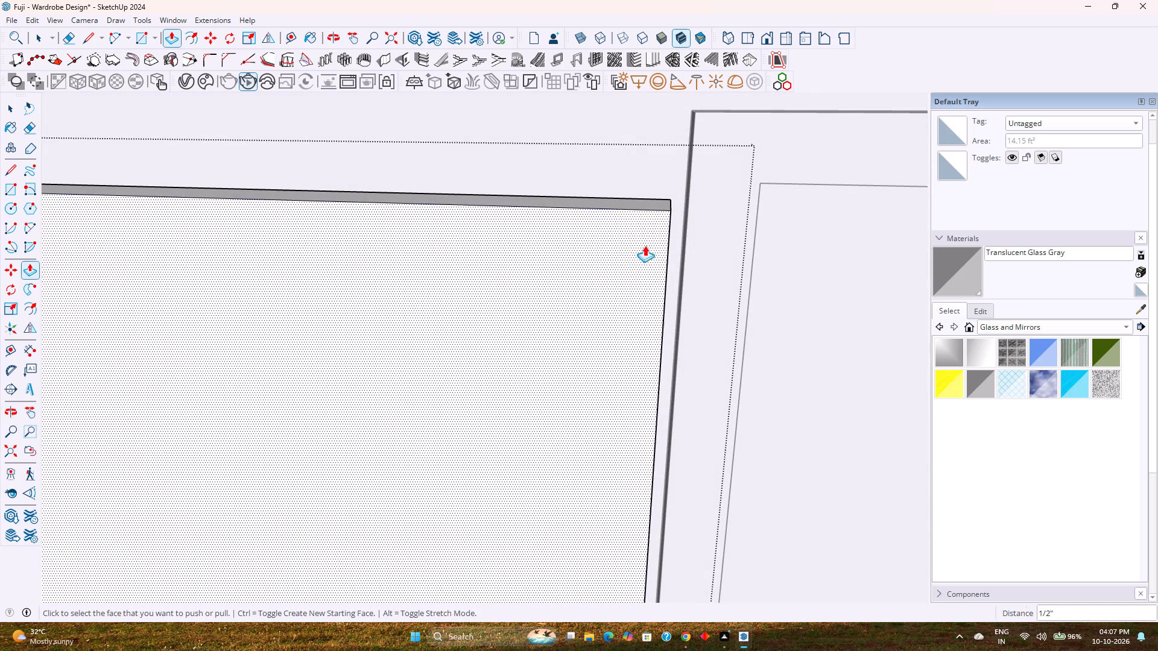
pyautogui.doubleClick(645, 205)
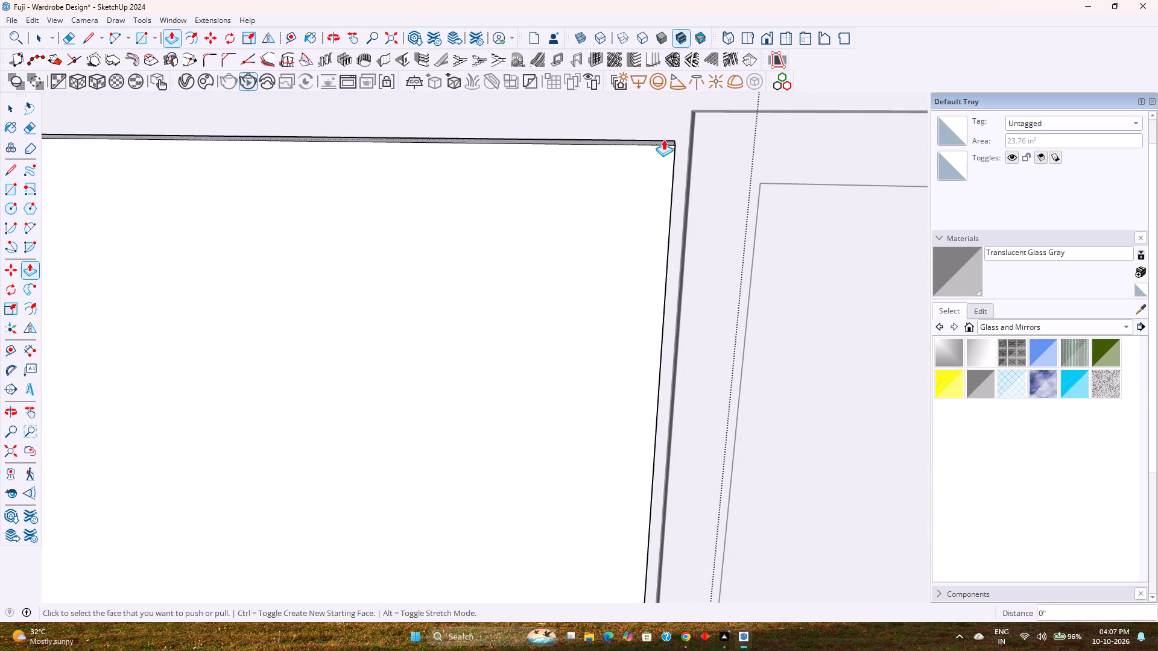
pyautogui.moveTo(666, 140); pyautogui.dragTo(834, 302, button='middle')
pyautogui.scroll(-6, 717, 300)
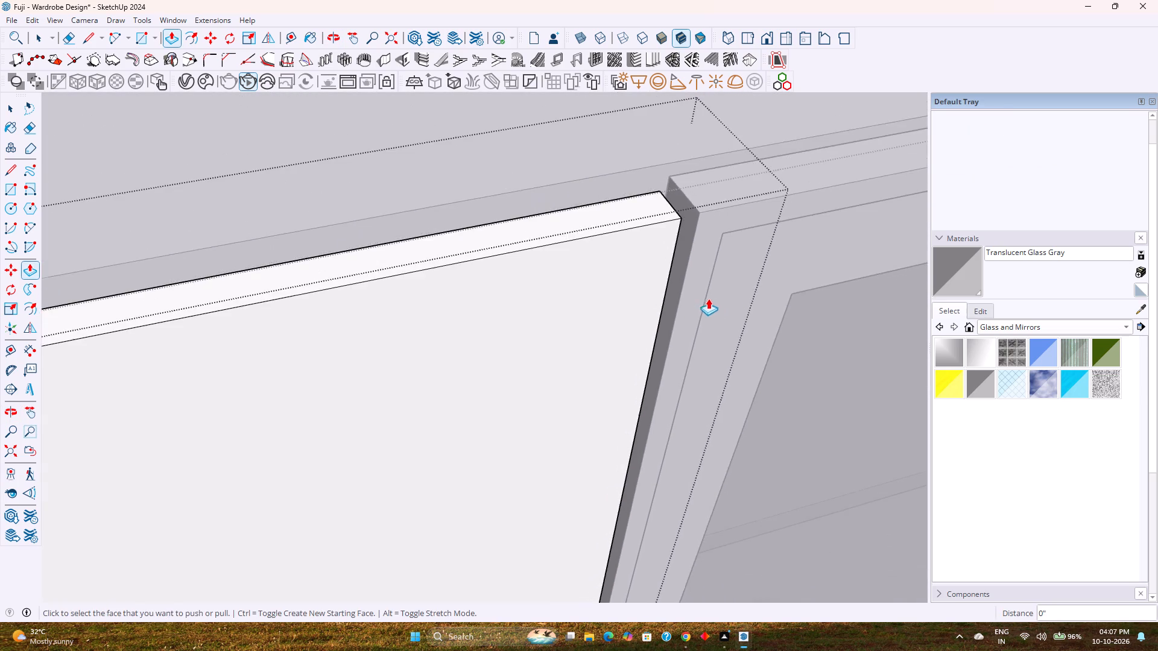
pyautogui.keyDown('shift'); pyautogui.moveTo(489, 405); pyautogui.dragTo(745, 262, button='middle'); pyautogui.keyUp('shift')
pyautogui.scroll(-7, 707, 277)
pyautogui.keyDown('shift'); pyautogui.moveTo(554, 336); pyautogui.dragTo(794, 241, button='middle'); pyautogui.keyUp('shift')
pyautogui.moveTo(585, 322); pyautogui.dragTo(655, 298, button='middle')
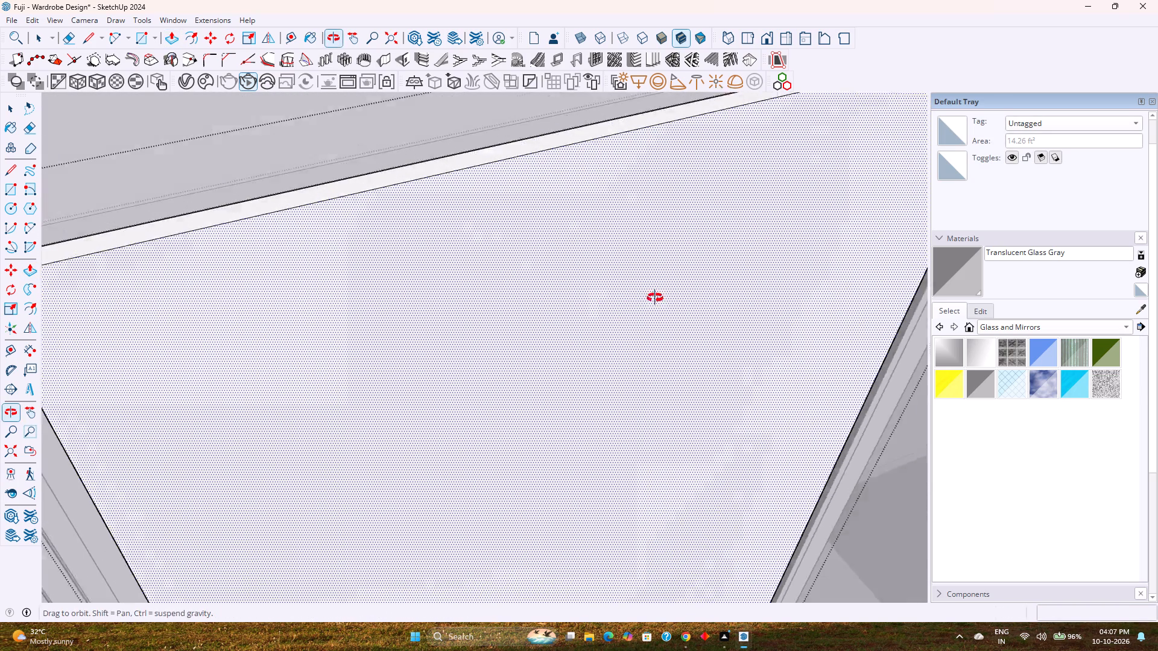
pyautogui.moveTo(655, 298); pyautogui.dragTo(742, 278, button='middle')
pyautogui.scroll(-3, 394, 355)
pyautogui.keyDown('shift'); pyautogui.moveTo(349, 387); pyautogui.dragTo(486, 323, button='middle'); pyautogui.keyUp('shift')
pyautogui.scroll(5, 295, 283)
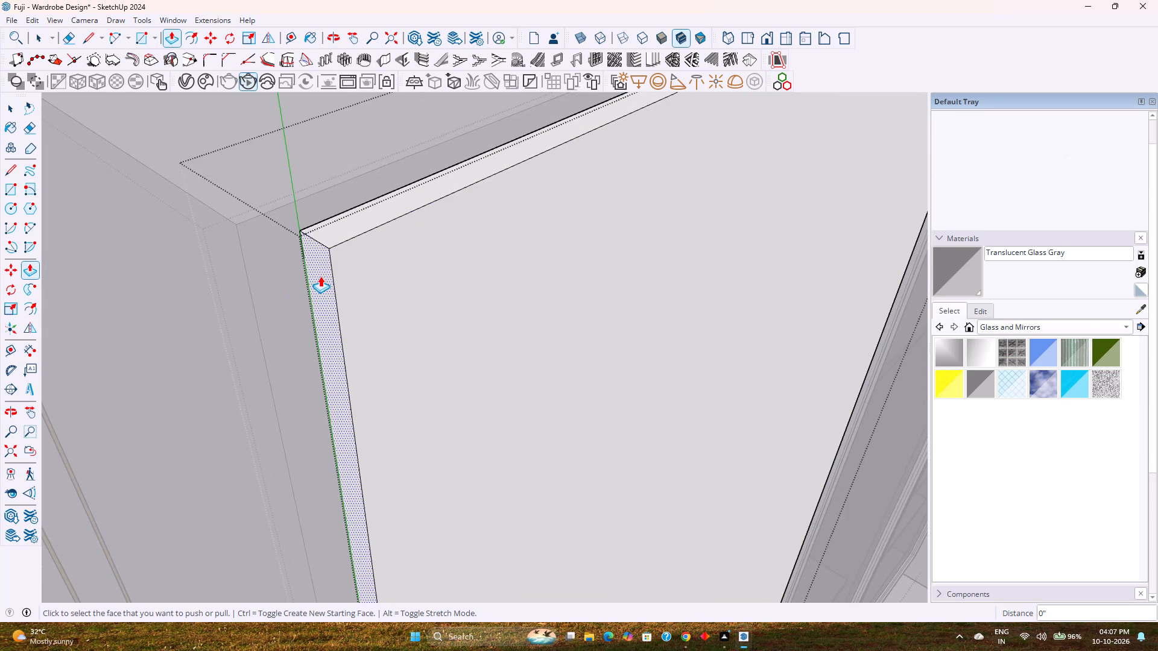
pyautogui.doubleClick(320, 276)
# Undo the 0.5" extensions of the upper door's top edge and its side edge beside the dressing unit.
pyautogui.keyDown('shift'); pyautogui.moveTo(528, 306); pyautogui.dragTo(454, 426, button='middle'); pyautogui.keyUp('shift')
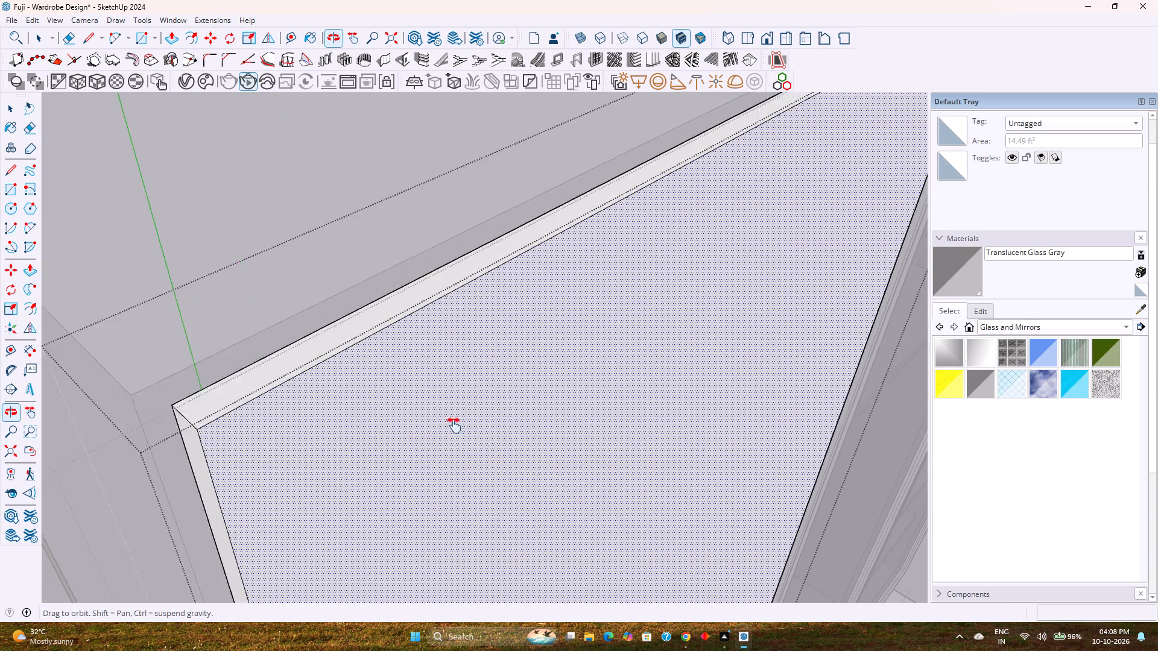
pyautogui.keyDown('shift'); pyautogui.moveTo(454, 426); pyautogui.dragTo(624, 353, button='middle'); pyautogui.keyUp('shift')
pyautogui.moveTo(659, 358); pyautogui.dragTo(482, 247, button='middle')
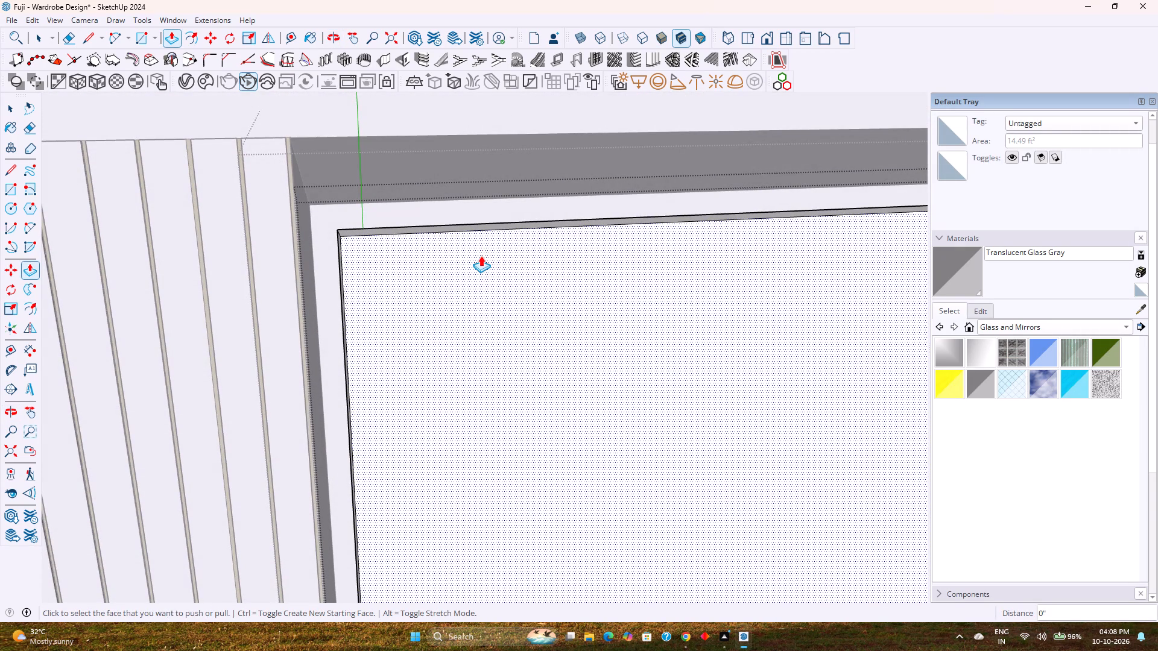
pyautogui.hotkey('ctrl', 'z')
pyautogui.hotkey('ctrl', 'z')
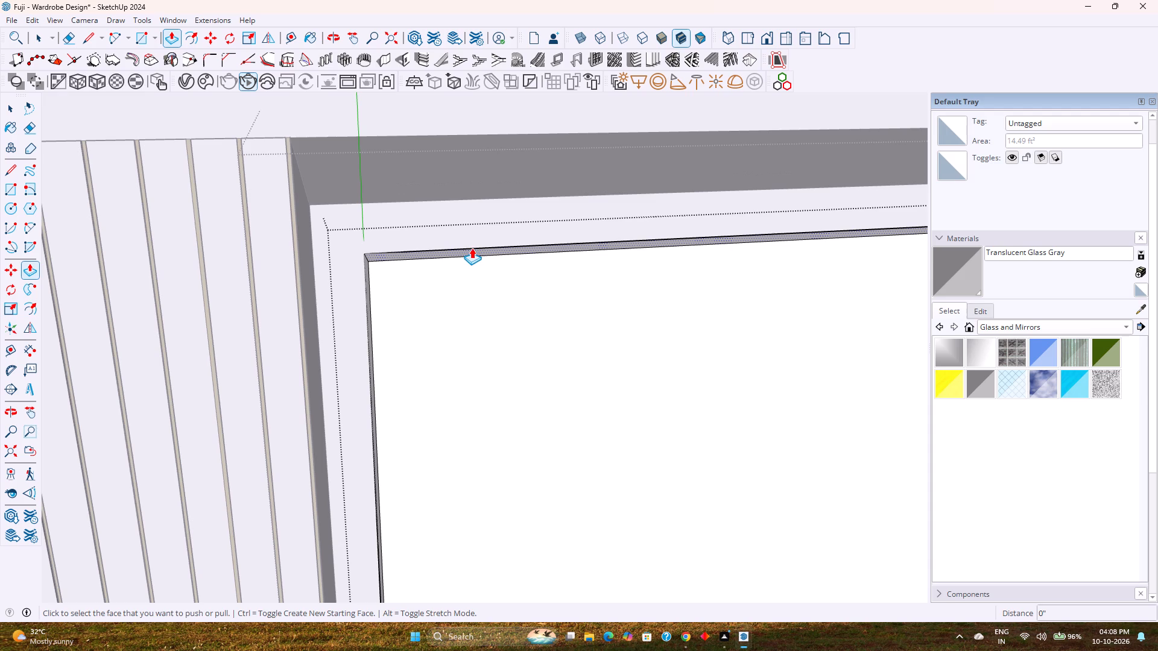
# Extend the upper door's top edge and its side edge beside the dressing unit by 0.75" each with Push/Pull.
pyautogui.click(472, 248)
pyautogui.moveTo(462, 236); pyautogui.dragTo(630, 385, button='middle')
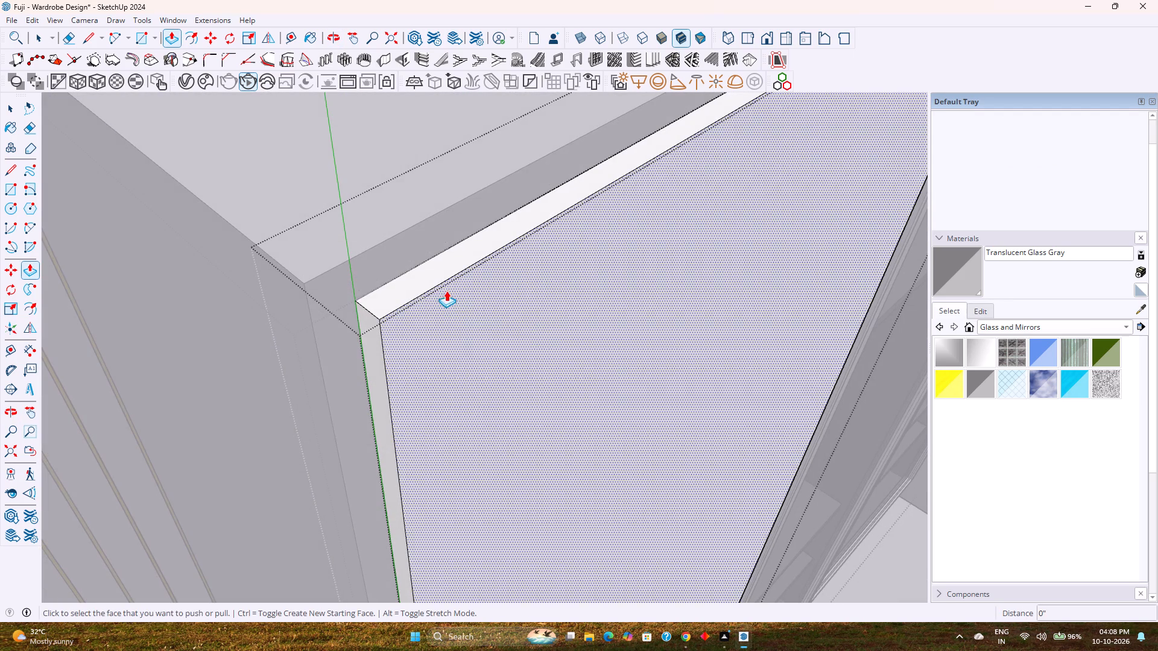
pyautogui.click(439, 272)
pyautogui.write('0.75')
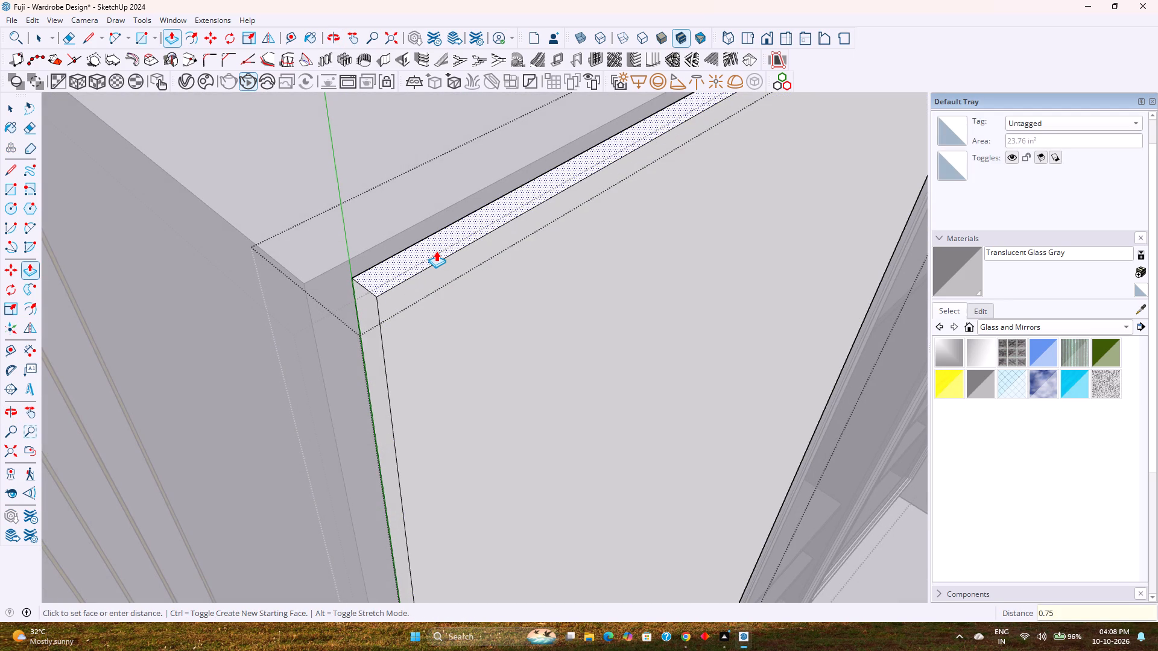
pyautogui.press('Return')
pyautogui.doubleClick(367, 332)
# Repeat the 0.75" Push/Pull on the lower door's side edge beside the dressing unit.
pyautogui.scroll(-1, 502, 354)
pyautogui.moveTo(501, 354); pyautogui.dragTo(364, 315, button='middle')
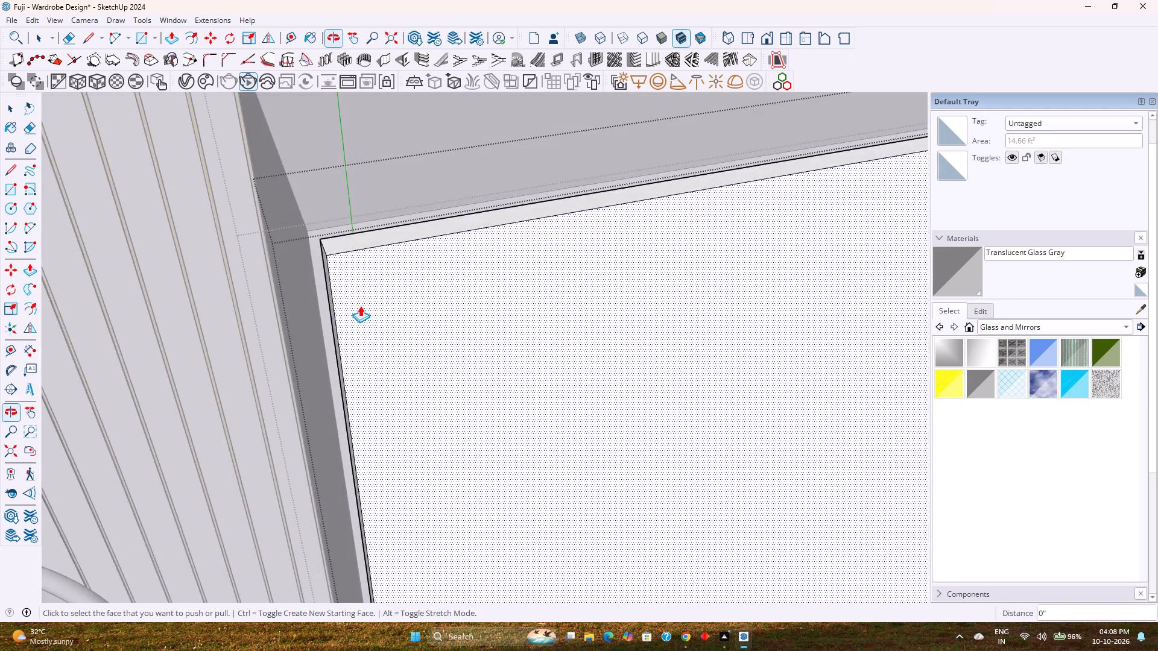
pyautogui.scroll(-10, 360, 305)
pyautogui.moveTo(519, 350); pyautogui.dragTo(391, 315, button='middle')
pyautogui.scroll(-10, 392, 313)
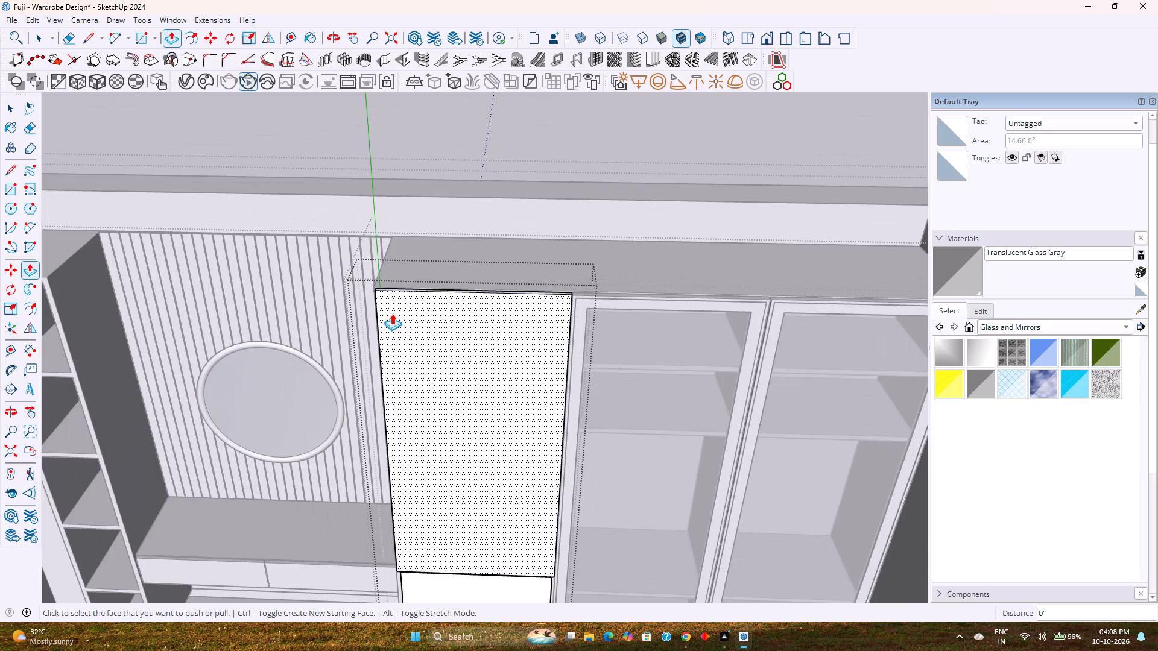
pyautogui.moveTo(422, 447); pyautogui.dragTo(435, 356, button='middle')
pyautogui.moveTo(440, 448); pyautogui.dragTo(440, 353, button='middle')
pyautogui.scroll(5, 413, 504)
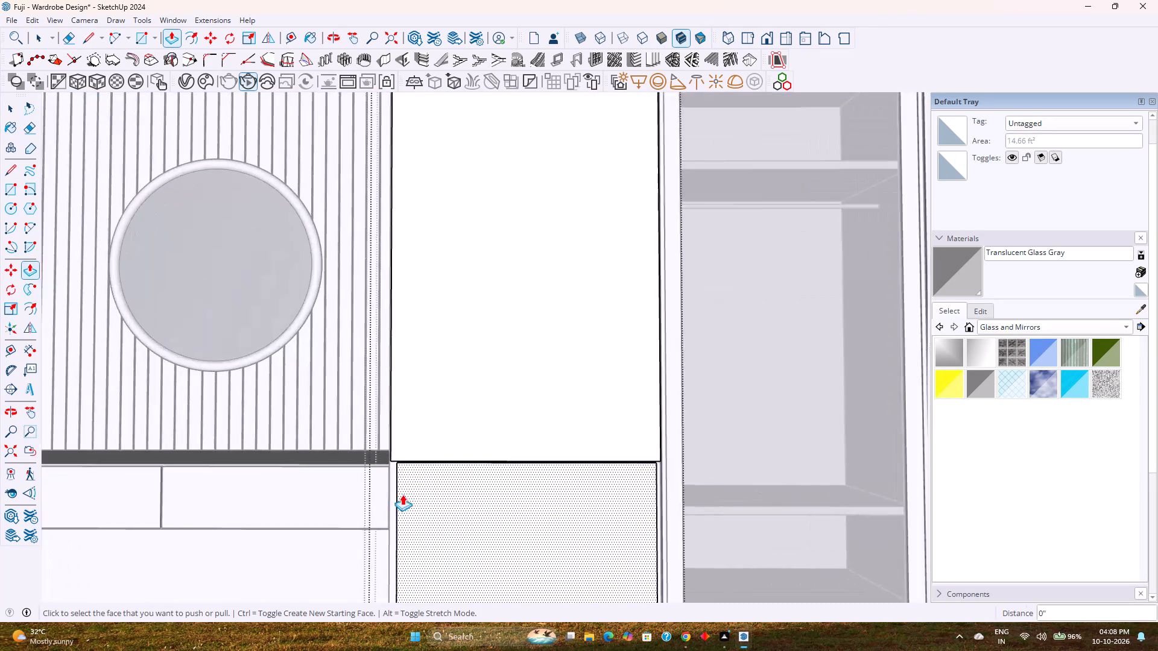
pyautogui.scroll(7, 402, 494)
pyautogui.moveTo(394, 482); pyautogui.dragTo(598, 491, button='middle')
pyautogui.scroll(5, 377, 453)
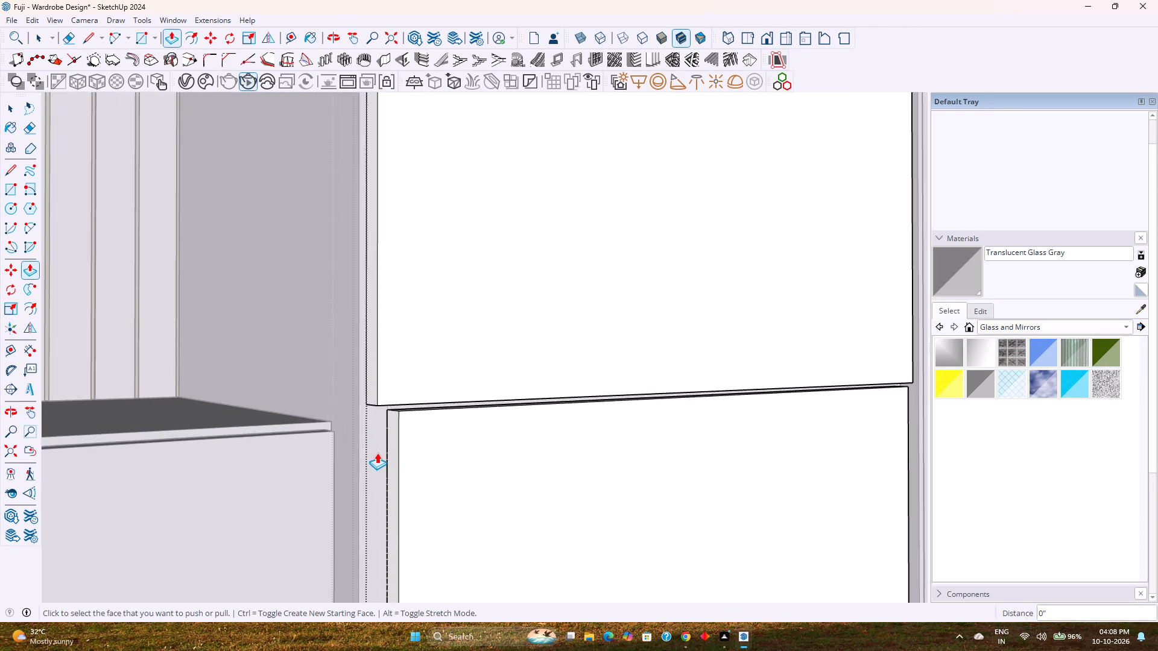
pyautogui.scroll(4, 377, 453)
pyautogui.doubleClick(402, 439)
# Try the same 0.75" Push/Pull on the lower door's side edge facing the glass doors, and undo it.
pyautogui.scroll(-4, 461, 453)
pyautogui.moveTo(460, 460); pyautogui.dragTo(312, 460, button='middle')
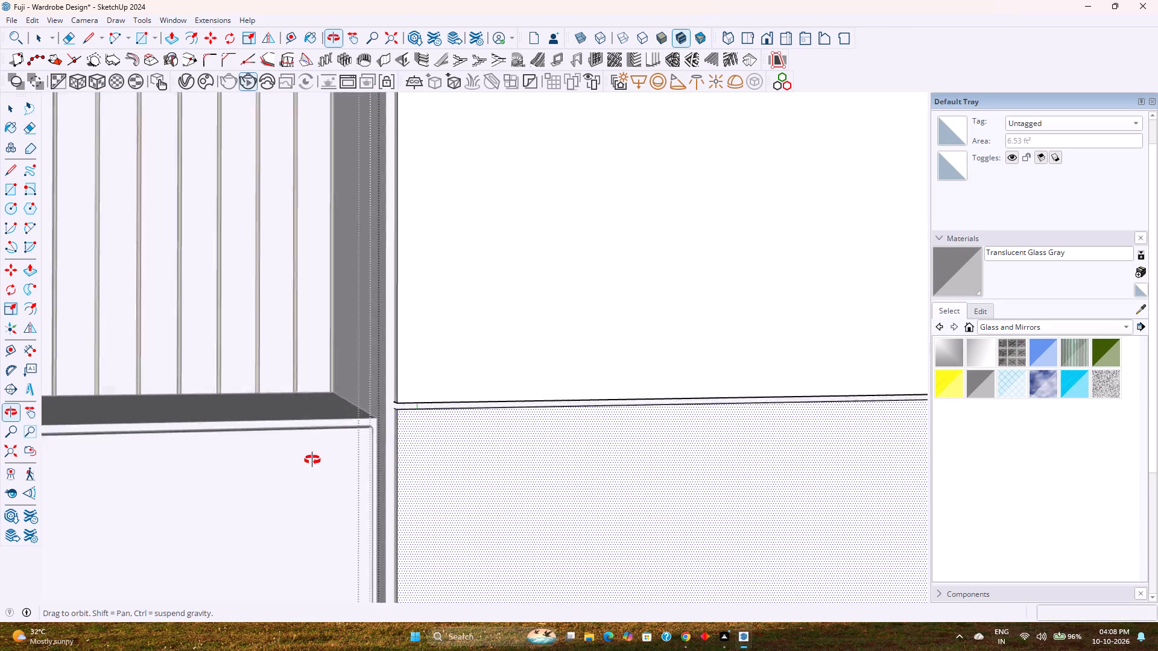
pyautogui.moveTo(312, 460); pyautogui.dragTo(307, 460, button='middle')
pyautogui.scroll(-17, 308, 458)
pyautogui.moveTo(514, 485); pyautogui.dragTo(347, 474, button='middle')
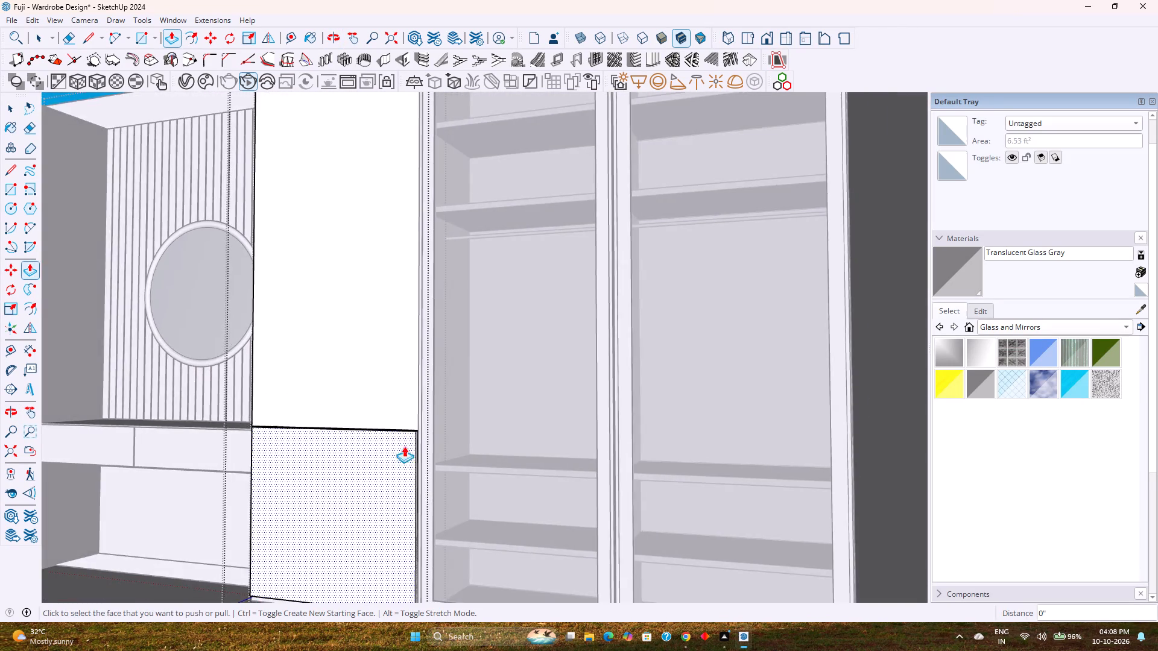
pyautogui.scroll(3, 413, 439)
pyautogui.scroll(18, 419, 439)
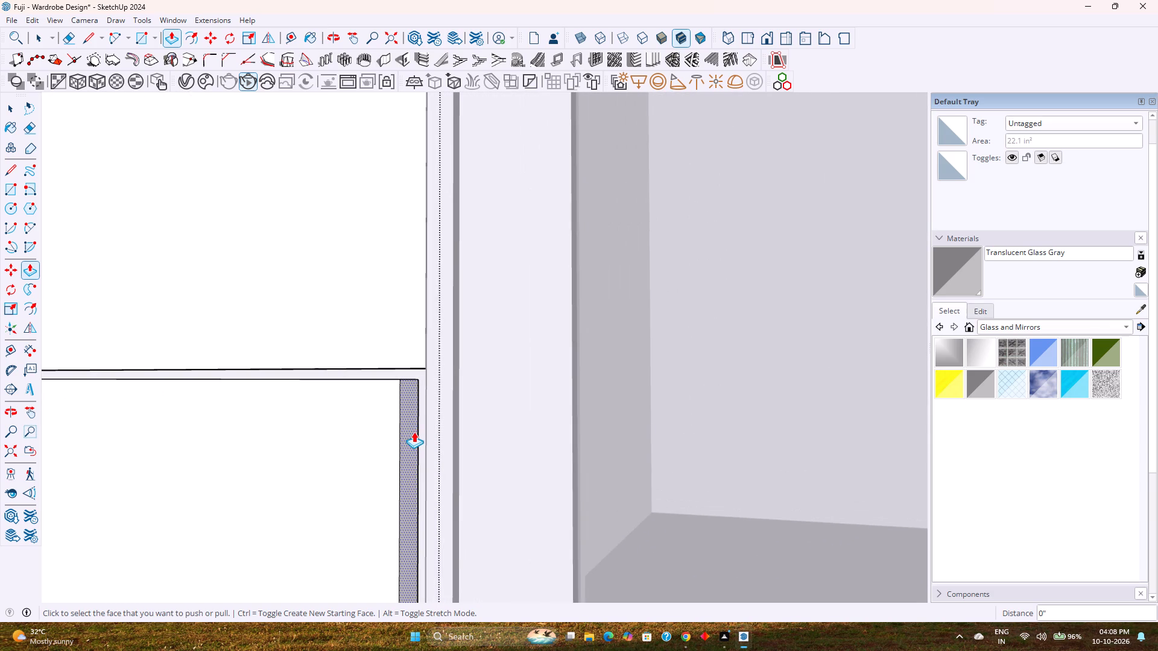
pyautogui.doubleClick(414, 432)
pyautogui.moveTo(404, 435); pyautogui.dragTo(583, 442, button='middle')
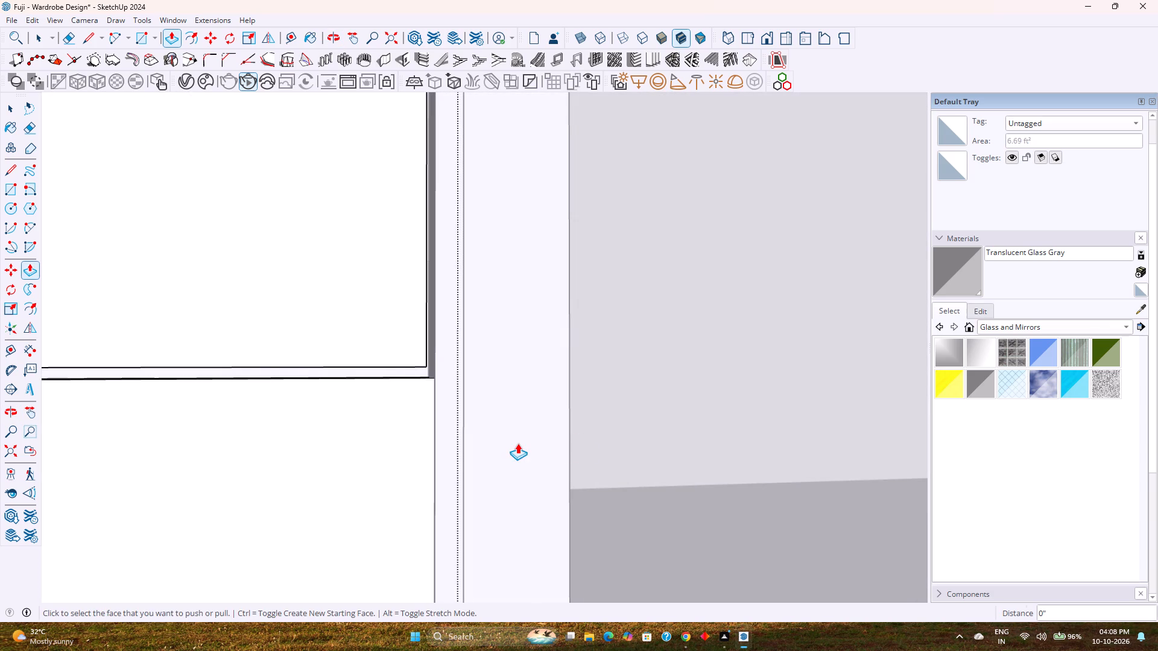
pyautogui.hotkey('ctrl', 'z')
# Extend the lower door's side edge facing the glass doors by 0.5", flush with the upper door's side edge.
pyautogui.scroll(3, 406, 407)
pyautogui.moveTo(406, 407); pyautogui.dragTo(314, 400, button='middle')
pyautogui.scroll(3, 367, 404)
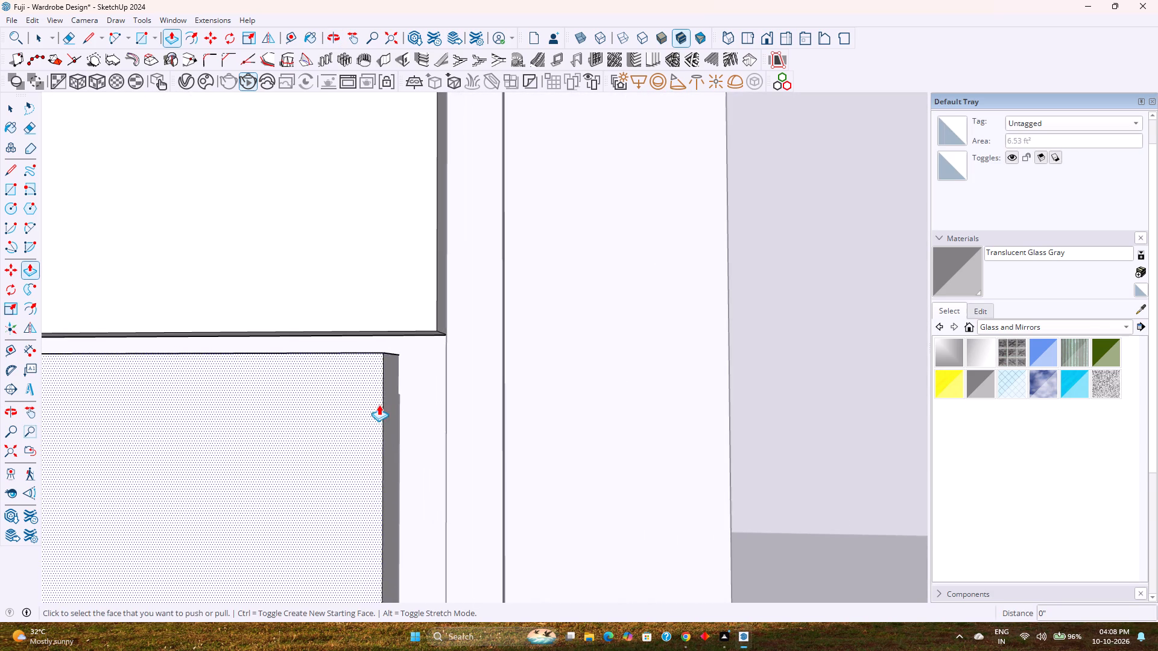
pyautogui.click(390, 403)
pyautogui.click(432, 333)
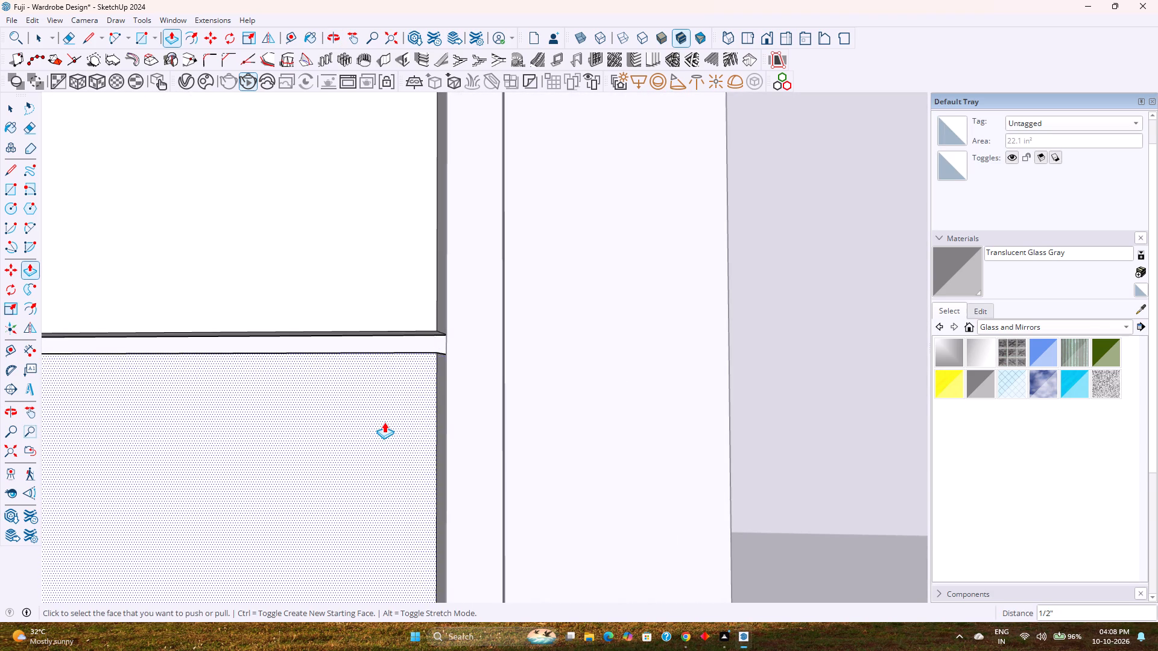
# Extend the lower door's bottom edge by 0.75" with Push/Pull and exit the door's editing mode.
pyautogui.scroll(-10, 384, 422)
pyautogui.keyDown('shift'); pyautogui.moveTo(374, 431); pyautogui.dragTo(545, 346, button='middle'); pyautogui.keyUp('shift')
pyautogui.scroll(-15, 580, 342)
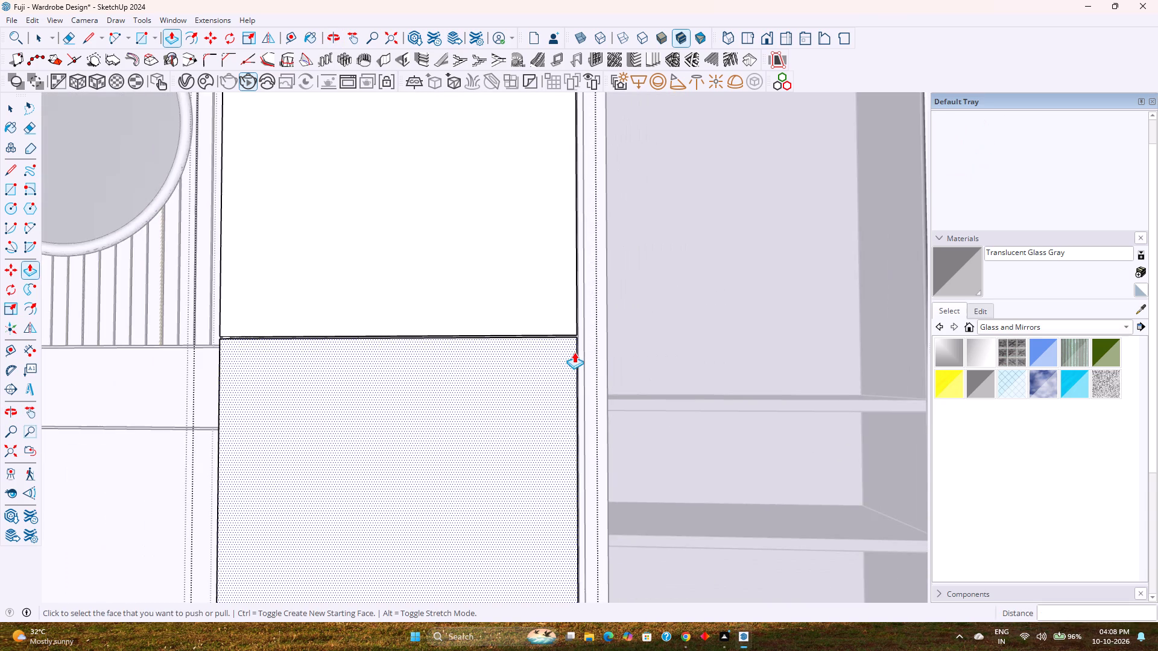
pyautogui.moveTo(554, 470); pyautogui.dragTo(565, 379, button='middle')
pyautogui.scroll(-4, 571, 375)
pyautogui.keyDown('shift'); pyautogui.moveTo(558, 461); pyautogui.dragTo(559, 360, button='middle'); pyautogui.keyUp('shift')
pyautogui.moveTo(591, 376); pyautogui.dragTo(606, 395, button='middle')
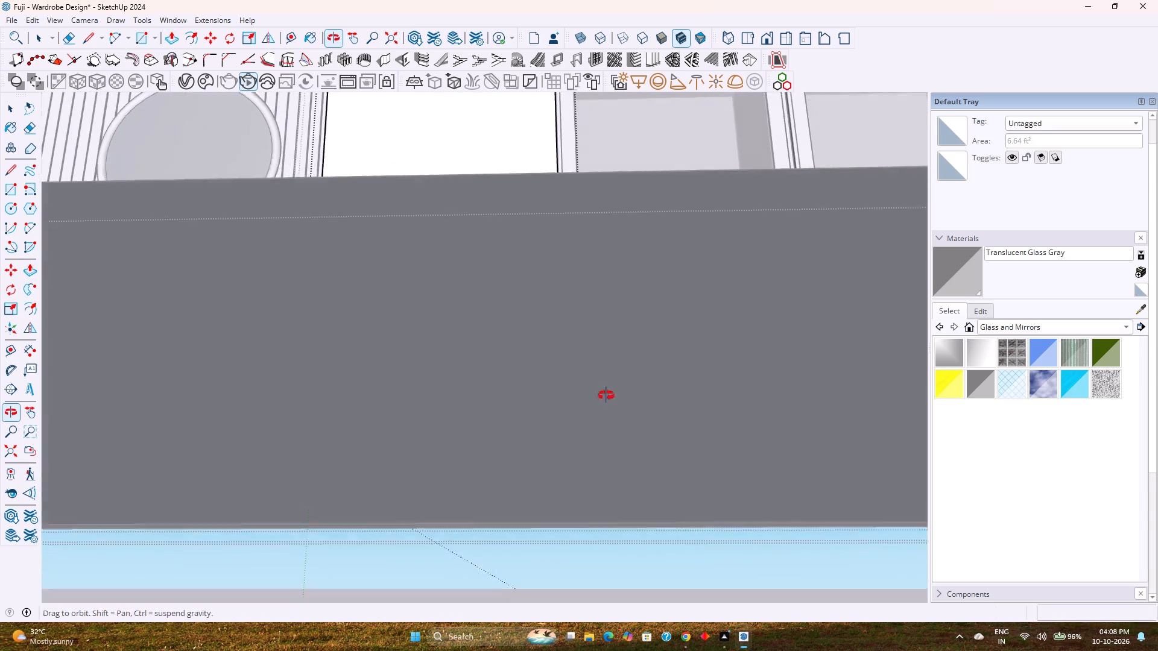
pyautogui.moveTo(606, 395); pyautogui.dragTo(619, 459, button='middle')
pyautogui.moveTo(542, 356); pyautogui.dragTo(566, 432, button='middle')
pyautogui.scroll(12, 569, 440)
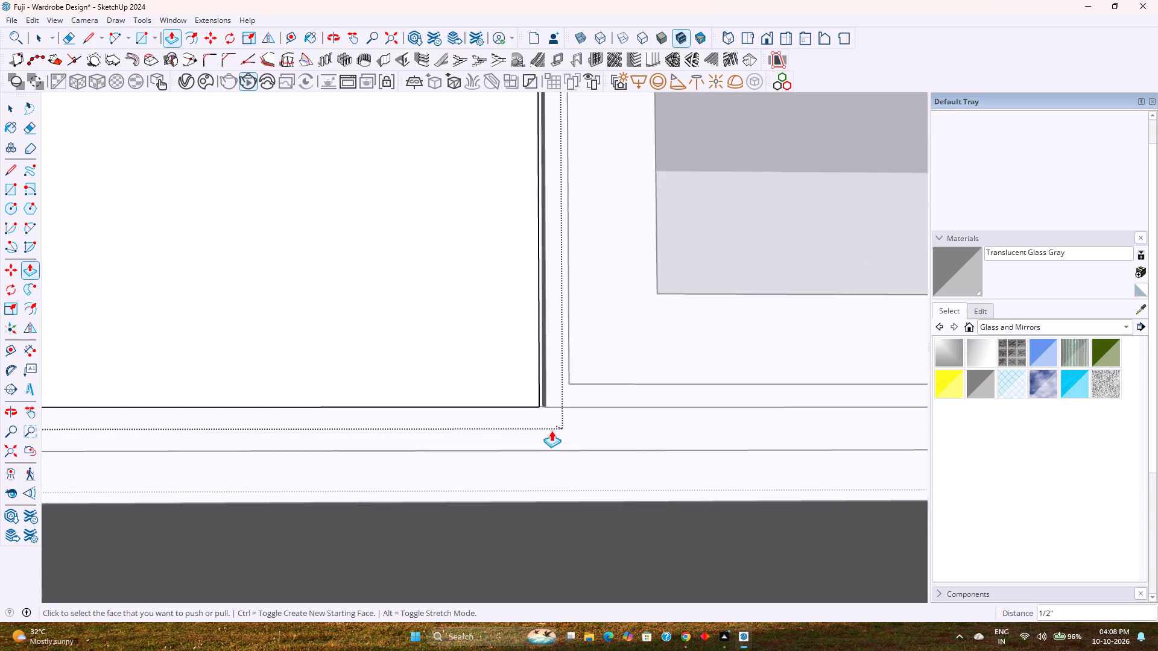
pyautogui.scroll(11, 551, 430)
pyautogui.moveTo(534, 420); pyautogui.dragTo(536, 351, button='middle')
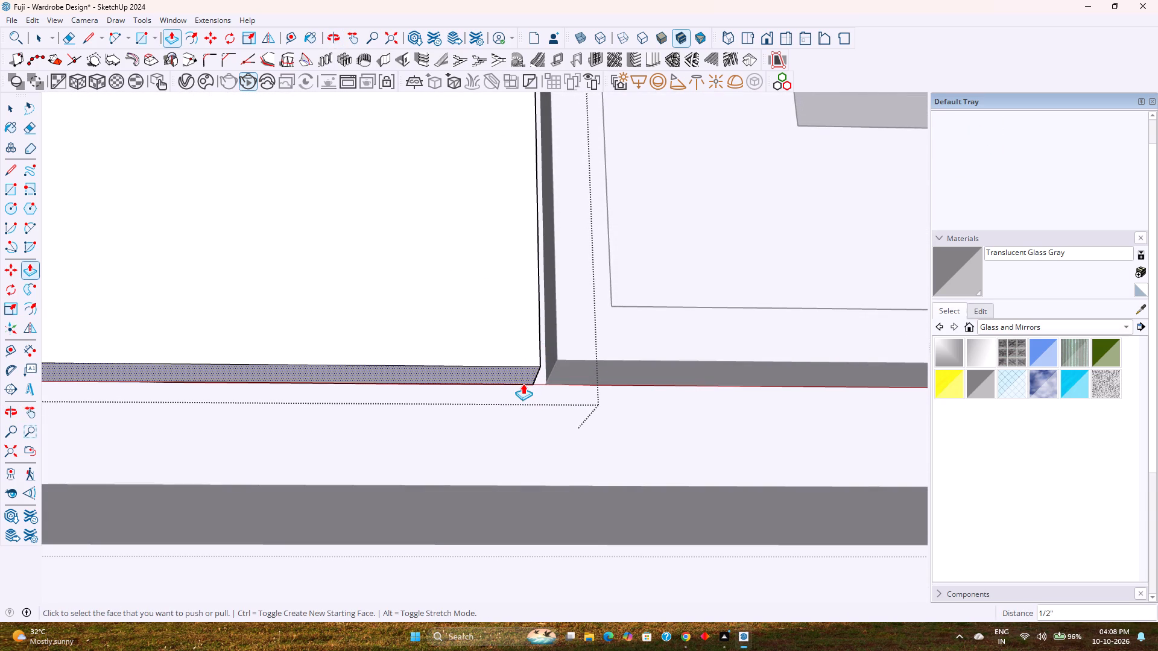
pyautogui.click(516, 374)
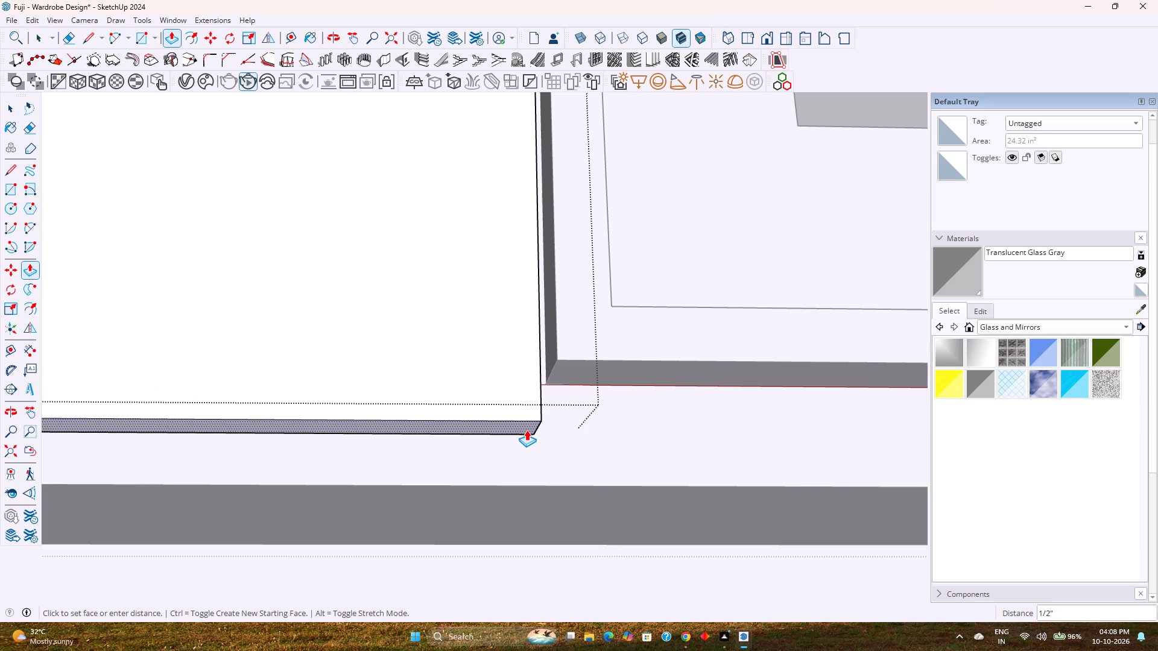
pyautogui.write('0.75')
pyautogui.press('Return')
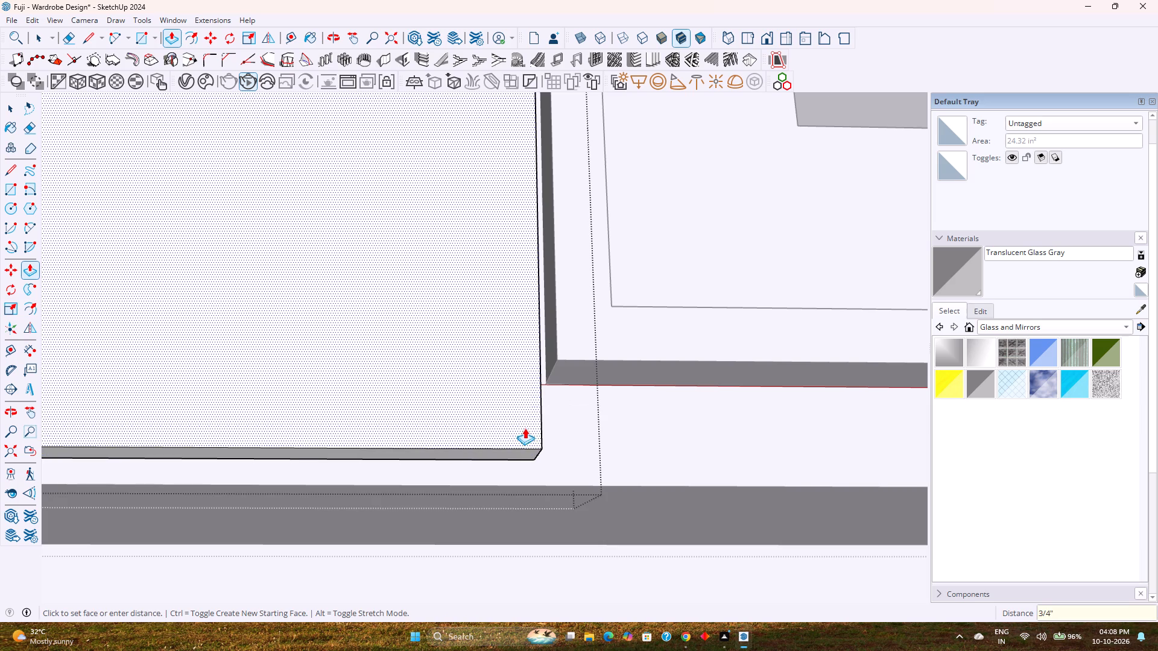
pyautogui.press('space')
pyautogui.scroll(-1, 587, 386)
pyautogui.moveTo(587, 386); pyautogui.dragTo(533, 450, button='middle')
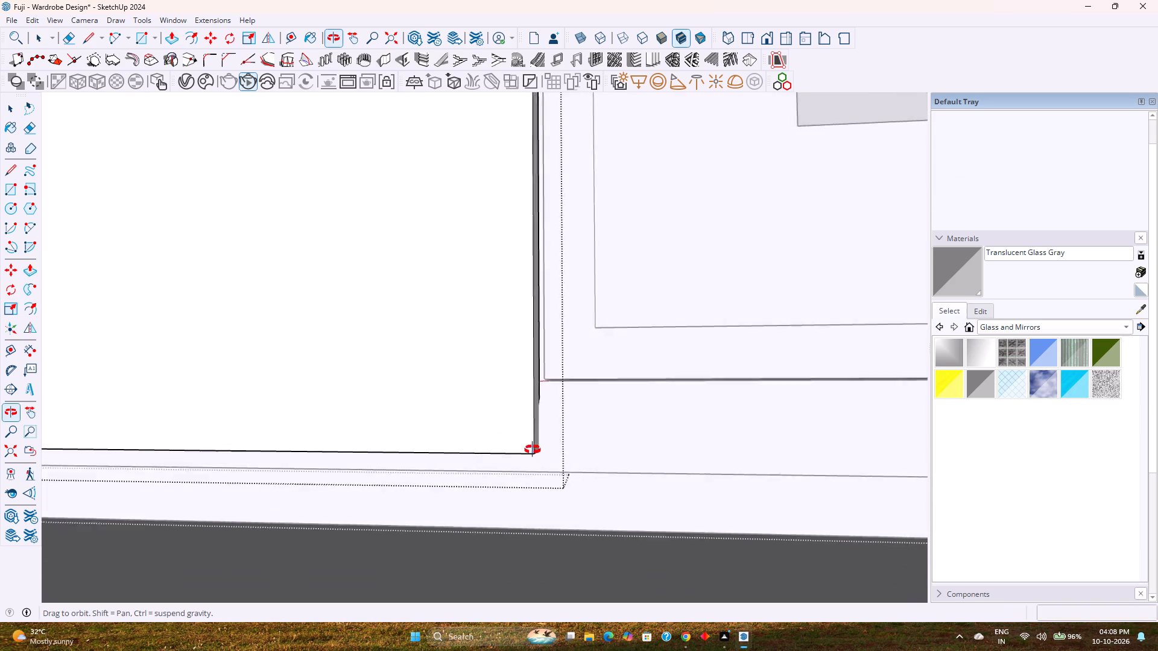
pyautogui.moveTo(533, 450); pyautogui.dragTo(557, 422, button='middle')
pyautogui.press('Escape')
# Scale the middle glass door down at its bottom edge by about 1.01 to align with the solid lower door's bottom edge.
pyautogui.click(597, 370)
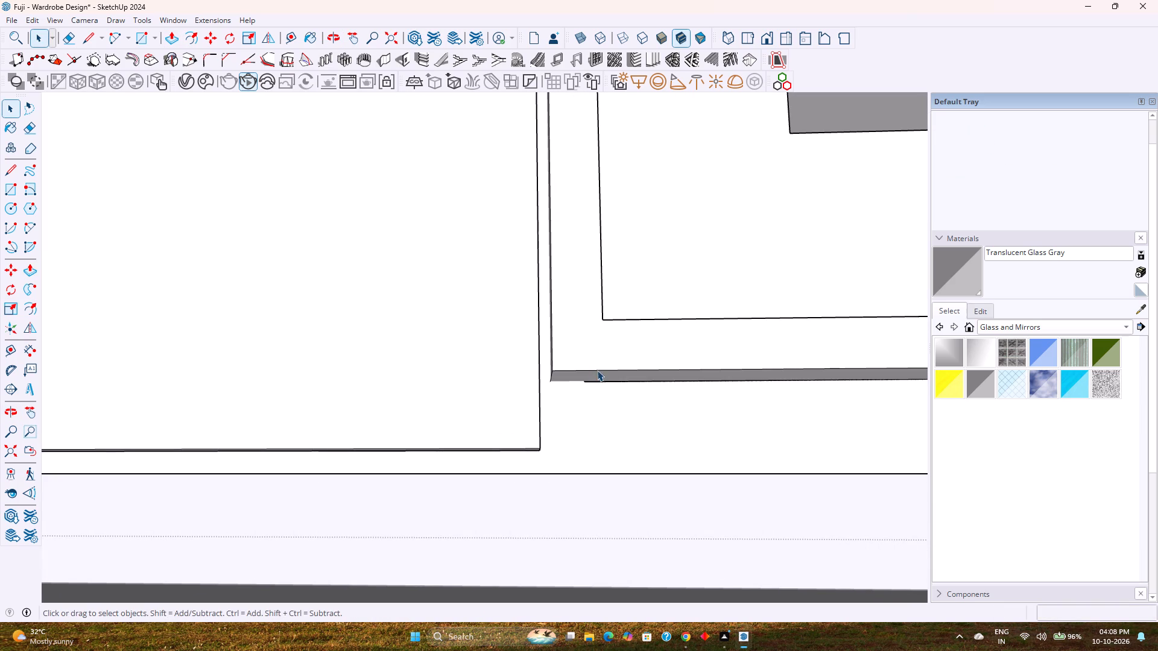
pyautogui.press('s')
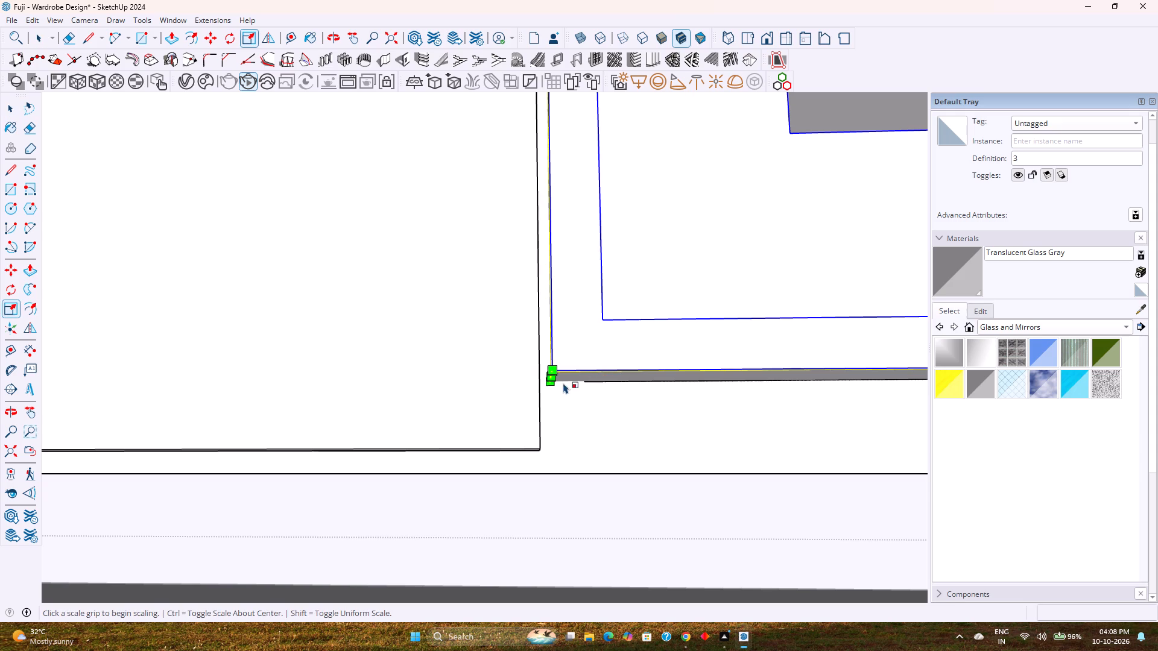
pyautogui.scroll(-5, 583, 382)
pyautogui.scroll(-4, 679, 394)
pyautogui.keyDown('shift'); pyautogui.moveTo(679, 394); pyautogui.dragTo(529, 356, button='middle'); pyautogui.keyUp('shift')
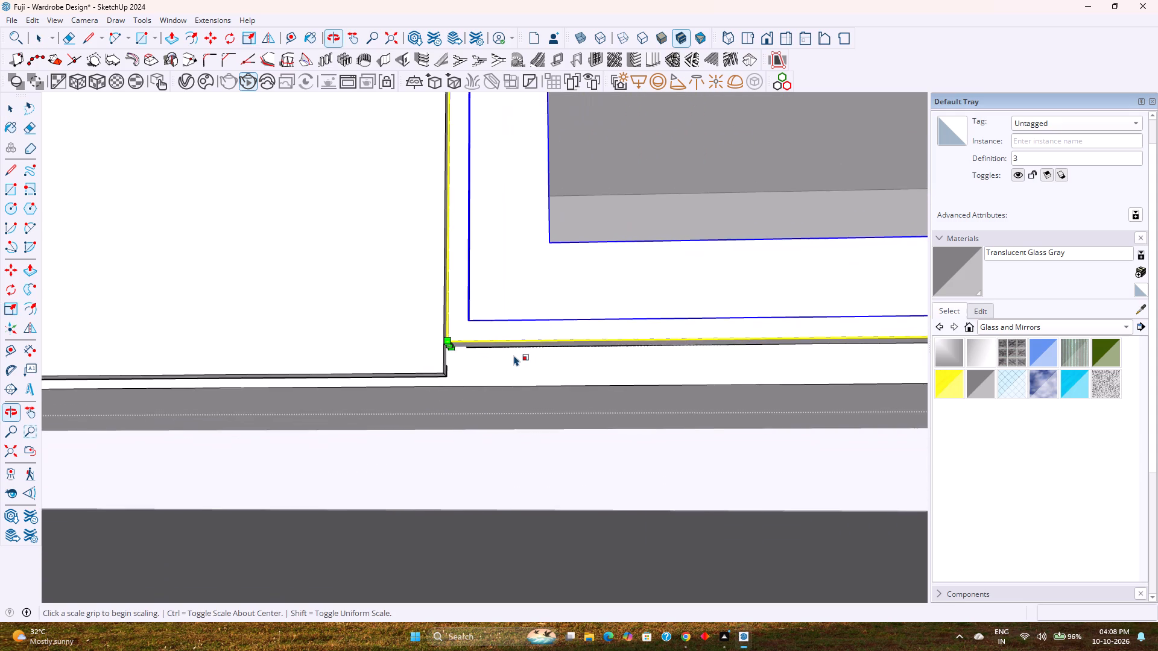
pyautogui.scroll(-8, 514, 355)
pyautogui.click(13, 461)
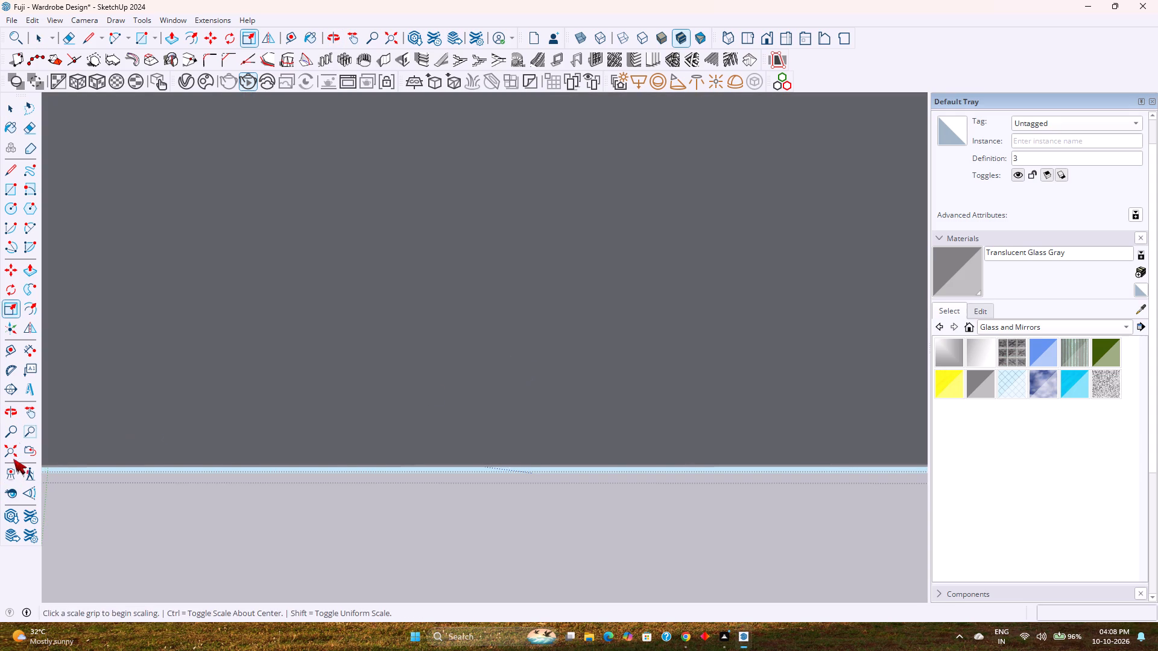
pyautogui.click(14, 458)
pyautogui.keyDown('shift'); pyautogui.moveTo(323, 406); pyautogui.dragTo(312, 386, button='middle'); pyautogui.keyUp('shift')
pyautogui.scroll(5, 518, 507)
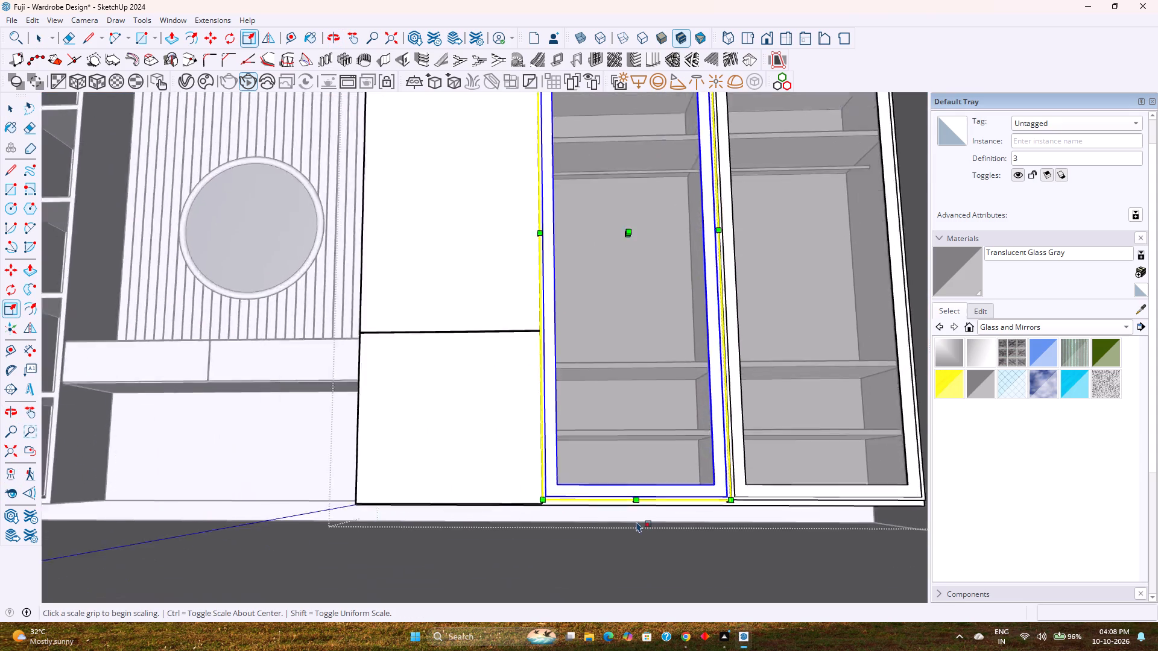
pyautogui.scroll(9, 636, 521)
pyautogui.moveTo(648, 517); pyautogui.dragTo(650, 530, button='middle')
pyautogui.scroll(8, 620, 498)
pyautogui.moveTo(619, 497); pyautogui.dragTo(583, 447, button='middle')
pyautogui.scroll(4, 623, 480)
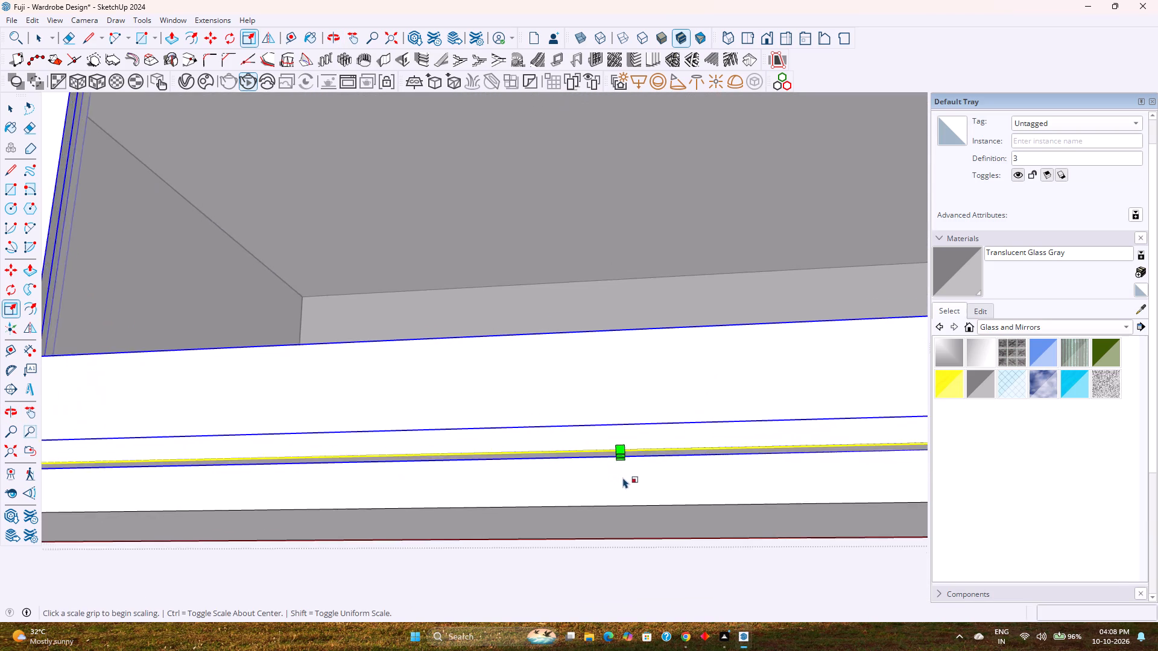
pyautogui.scroll(4, 623, 477)
pyautogui.click(622, 445)
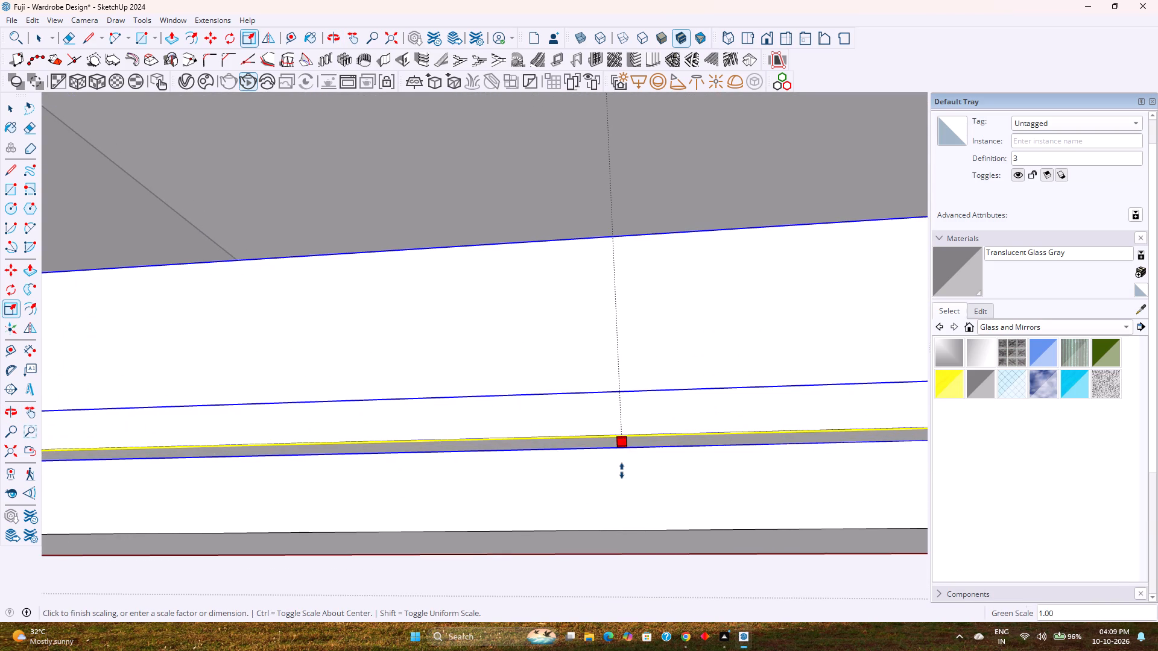
pyautogui.scroll(-11, 622, 471)
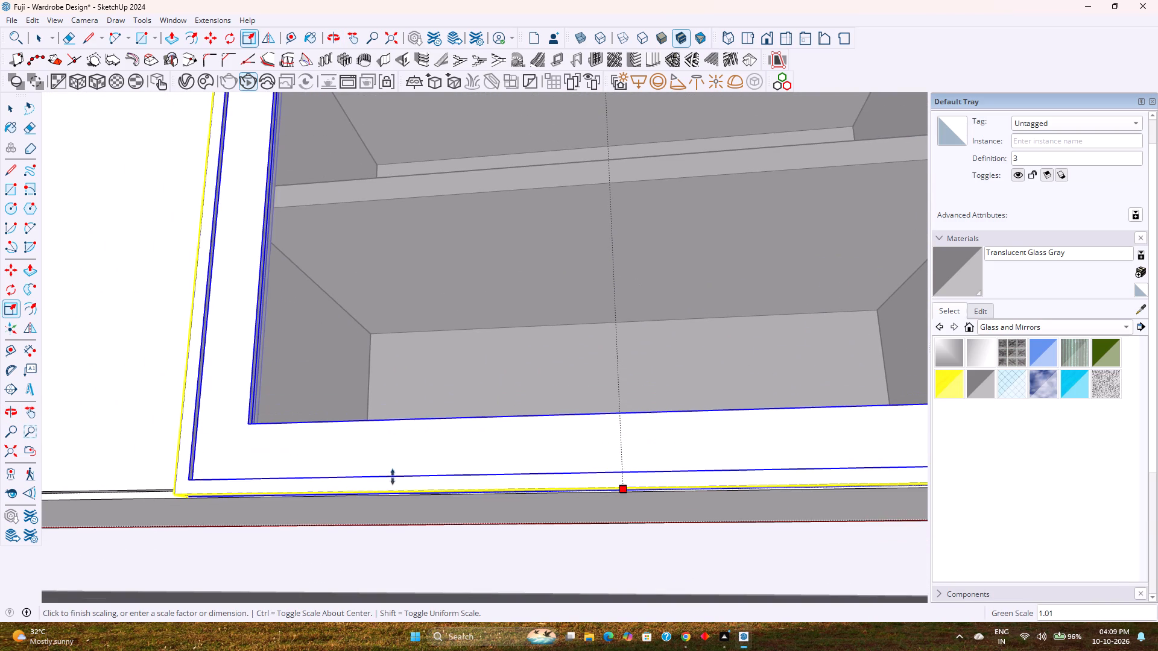
pyautogui.scroll(11, 154, 489)
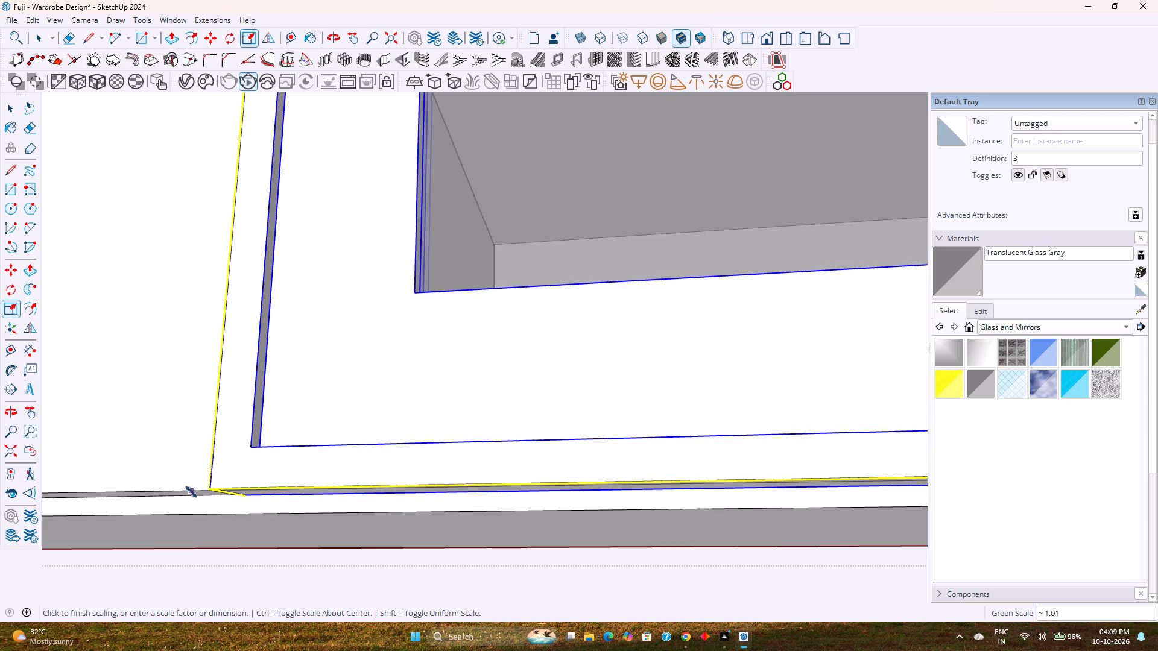
pyautogui.scroll(11, 191, 489)
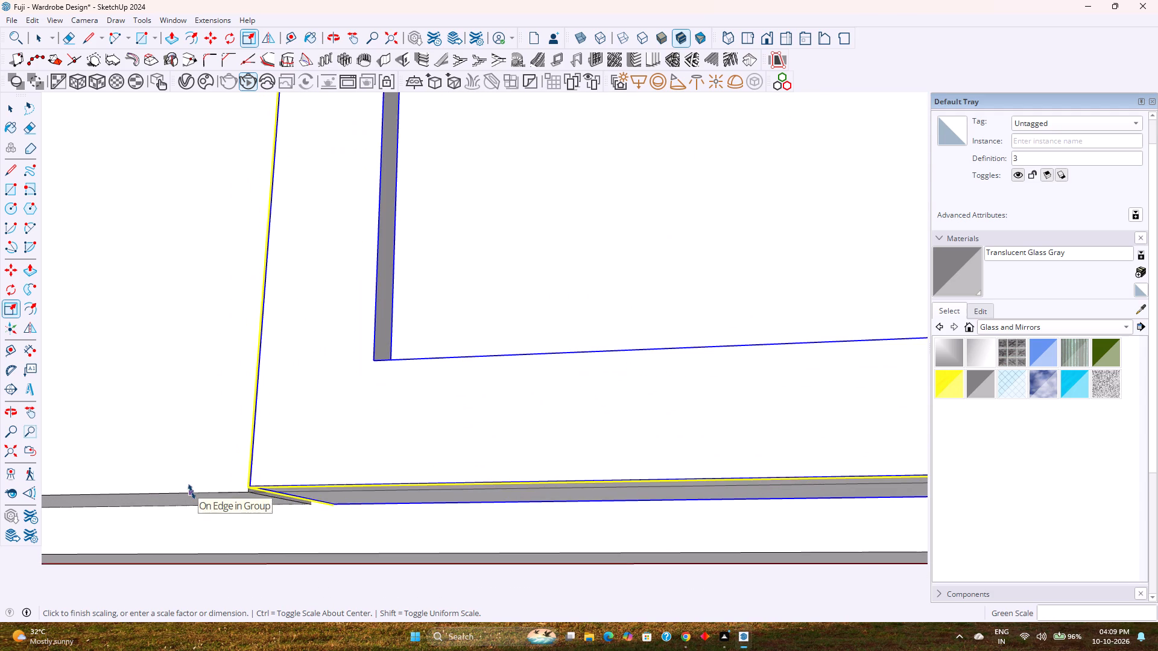
pyautogui.click(192, 492)
pyautogui.moveTo(235, 488); pyautogui.dragTo(441, 520, button='middle')
pyautogui.scroll(-9, 441, 517)
pyautogui.keyDown('shift'); pyautogui.moveTo(490, 517); pyautogui.dragTo(488, 510, button='middle'); pyautogui.keyUp('shift')
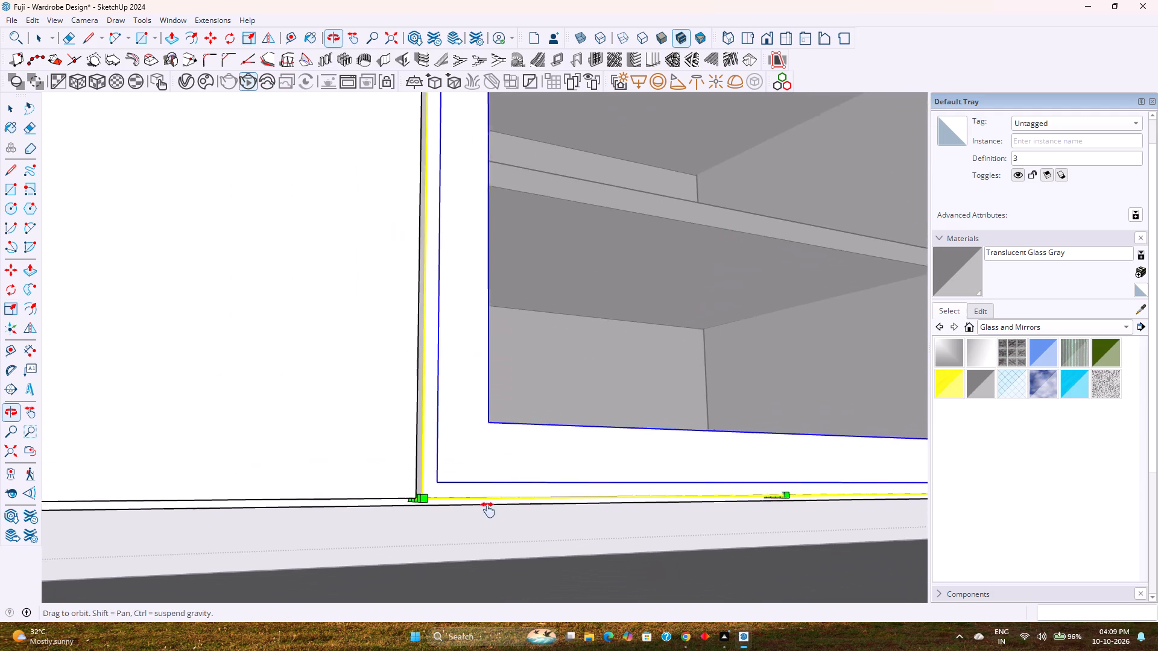
pyautogui.keyDown('shift'); pyautogui.moveTo(488, 510); pyautogui.dragTo(347, 503, button='middle'); pyautogui.keyUp('shift')
pyautogui.scroll(-8, 337, 499)
pyautogui.keyDown('shift'); pyautogui.moveTo(499, 502); pyautogui.dragTo(368, 511, button='middle'); pyautogui.keyUp('shift')
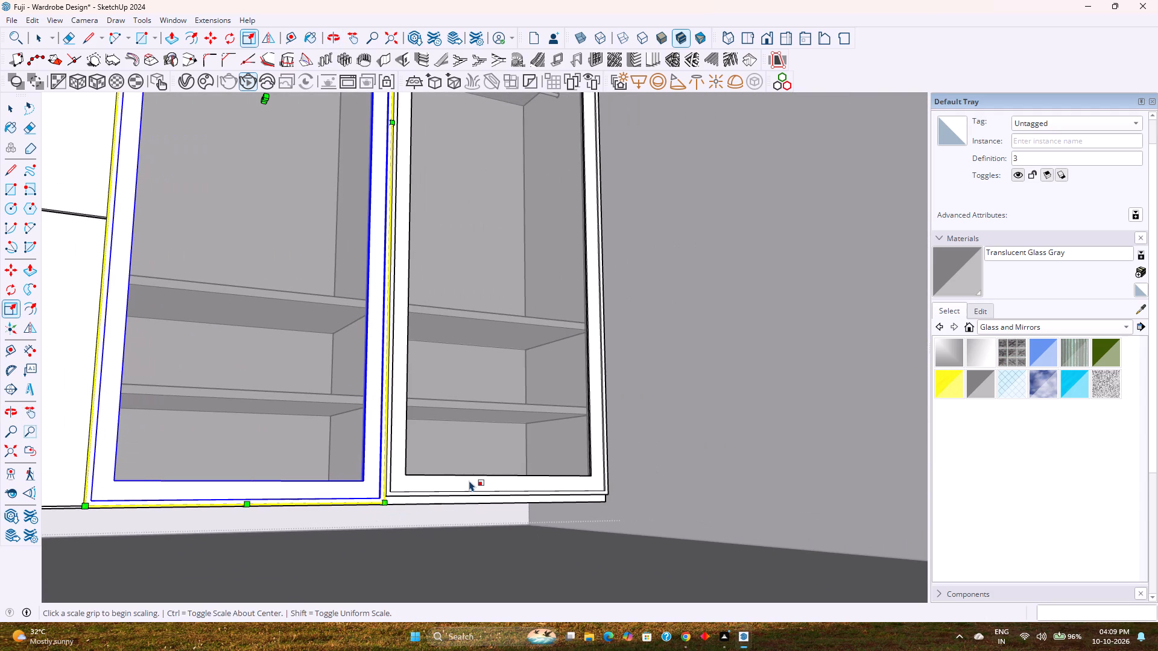
pyautogui.press('space')
# Scale the end glass door at its bottom edge by about 1.01 to align with the middle glass door's bottom, and exit group editing.
pyautogui.scroll(5, 487, 463)
pyautogui.click(431, 497)
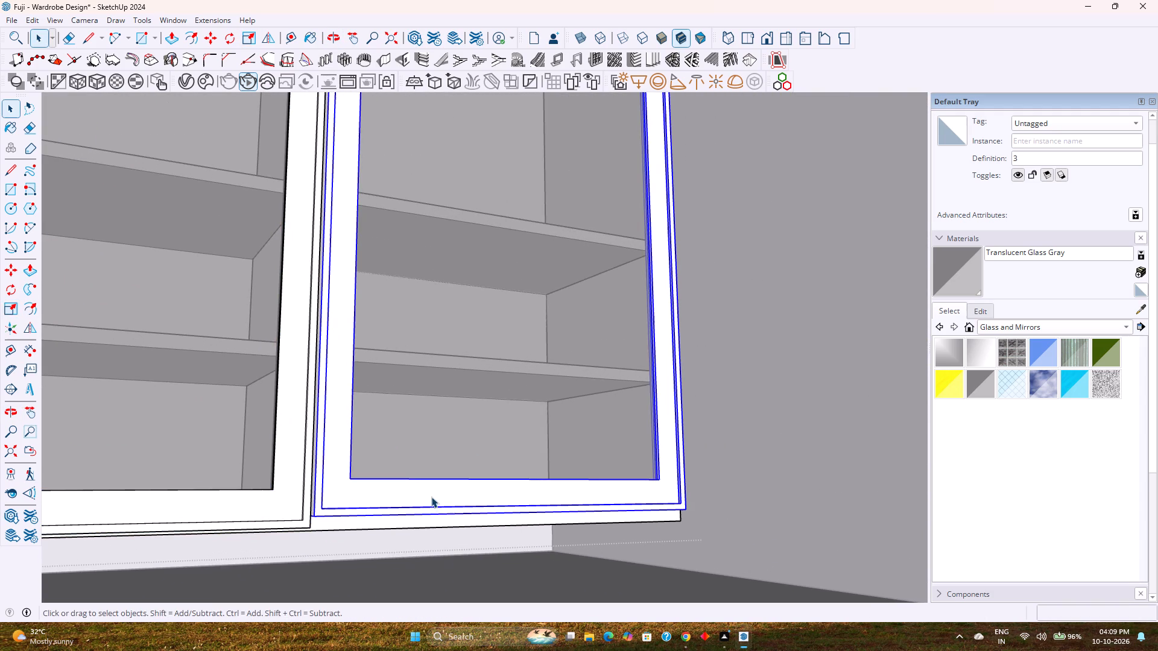
pyautogui.press('s')
pyautogui.moveTo(420, 519); pyautogui.dragTo(398, 529, button='middle')
pyautogui.scroll(4, 413, 532)
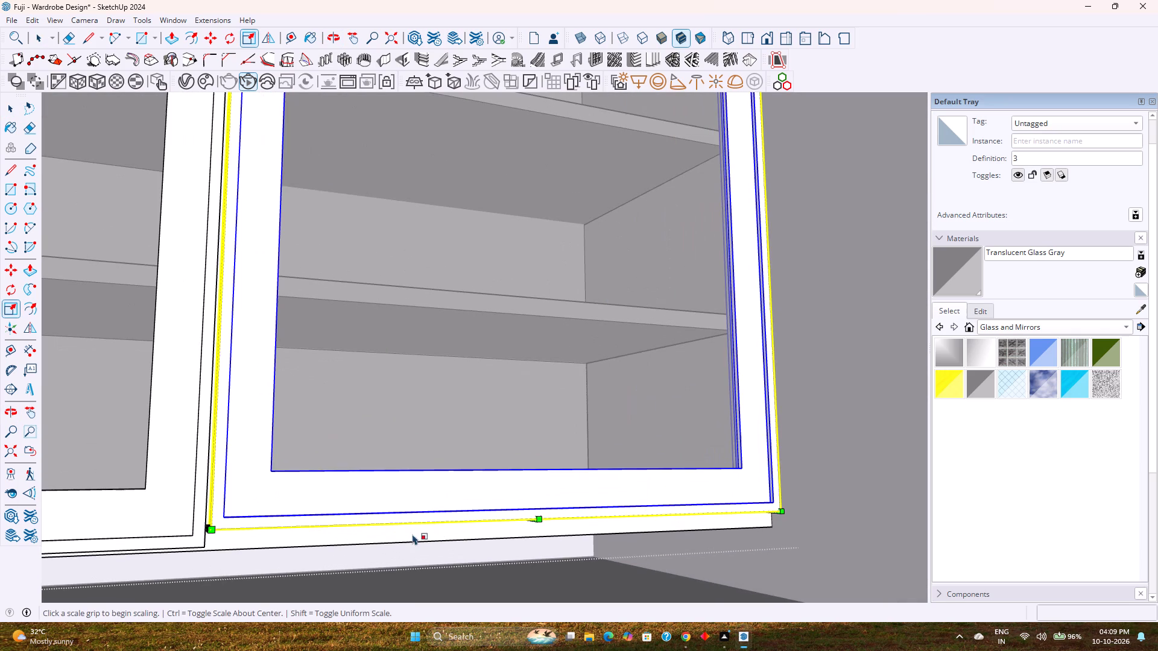
pyautogui.keyDown('shift'); pyautogui.moveTo(417, 549); pyautogui.dragTo(560, 530, button='middle'); pyautogui.keyUp('shift')
pyautogui.moveTo(578, 535); pyautogui.dragTo(460, 503, button='middle')
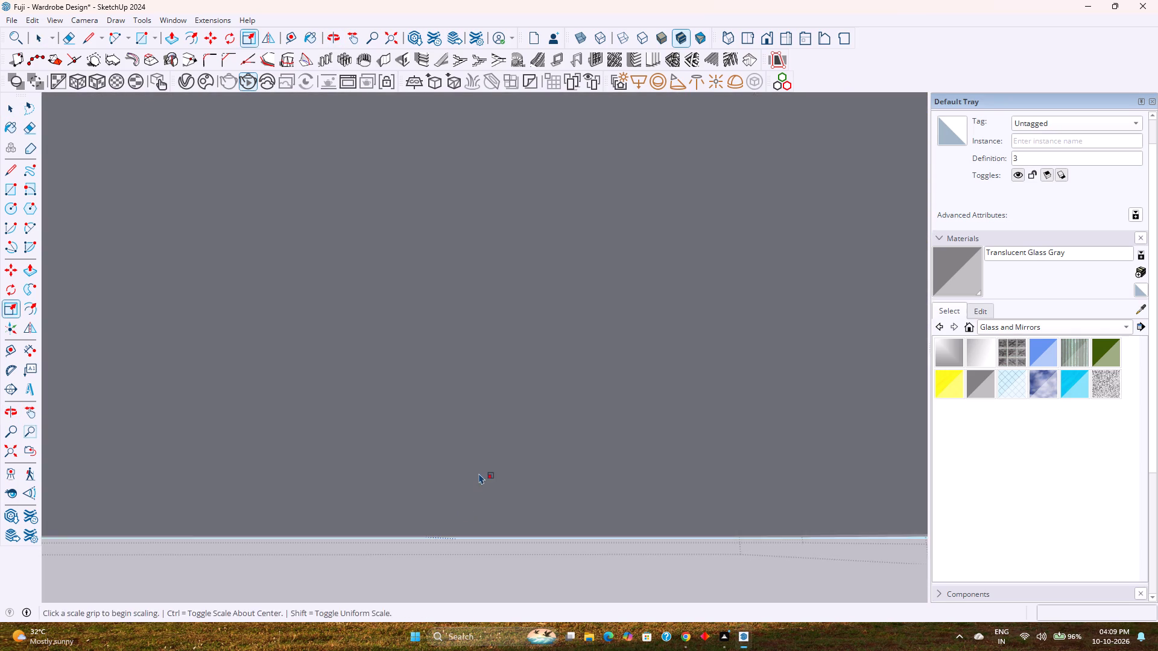
pyautogui.moveTo(481, 471); pyautogui.dragTo(514, 537, button='middle')
pyautogui.scroll(1, 514, 537)
pyautogui.keyDown('shift'); pyautogui.moveTo(464, 409); pyautogui.dragTo(596, 546, button='middle'); pyautogui.keyUp('shift')
pyautogui.scroll(3, 463, 324)
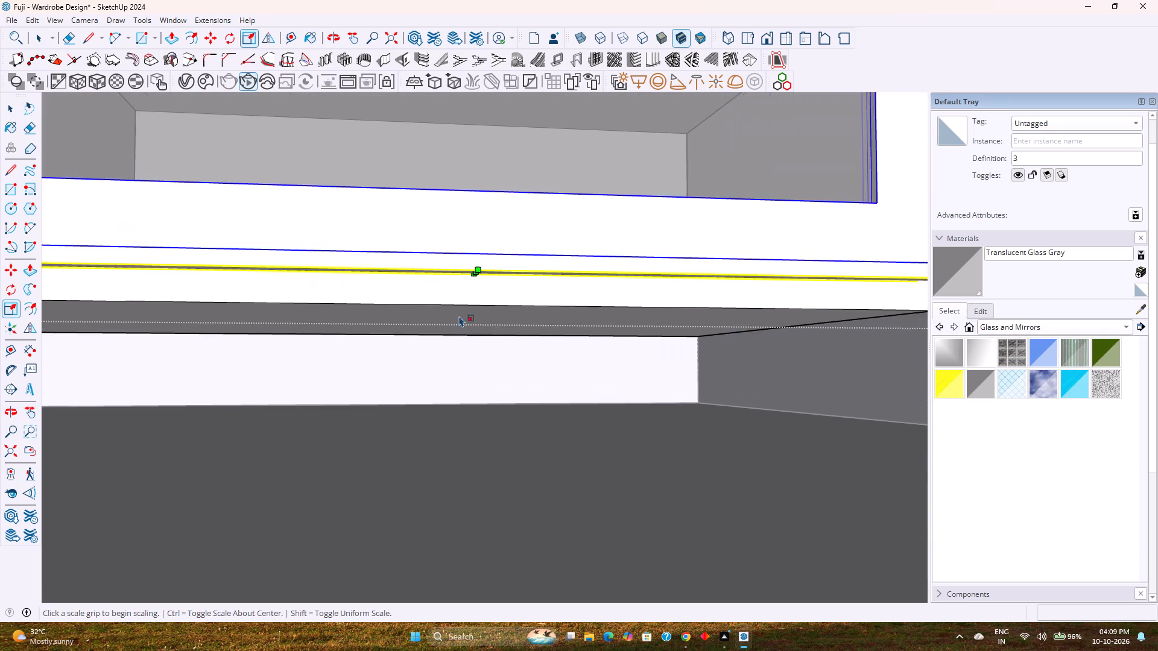
pyautogui.scroll(14, 459, 316)
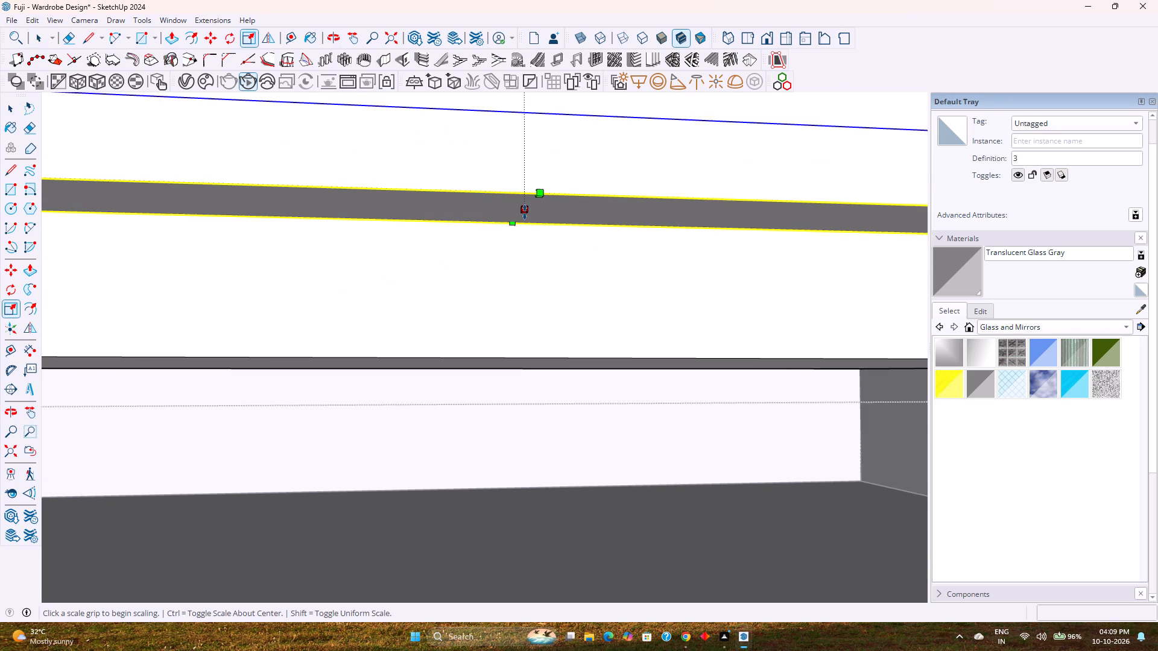
pyautogui.click(525, 212)
pyautogui.scroll(-19, 557, 272)
pyautogui.keyDown('shift'); pyautogui.moveTo(548, 288); pyautogui.dragTo(712, 326, button='middle'); pyautogui.keyUp('shift')
pyautogui.scroll(11, 340, 316)
pyautogui.click(350, 313)
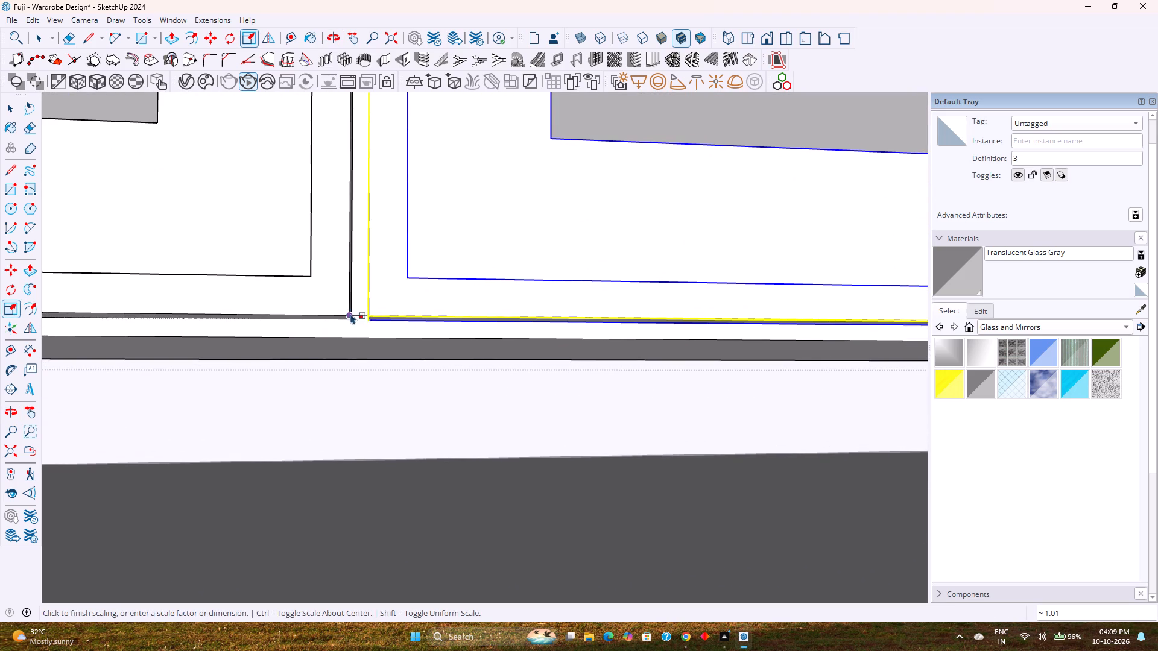
pyautogui.press('space')
pyautogui.scroll(-18, 428, 372)
pyautogui.moveTo(432, 382); pyautogui.dragTo(495, 417, button='middle')
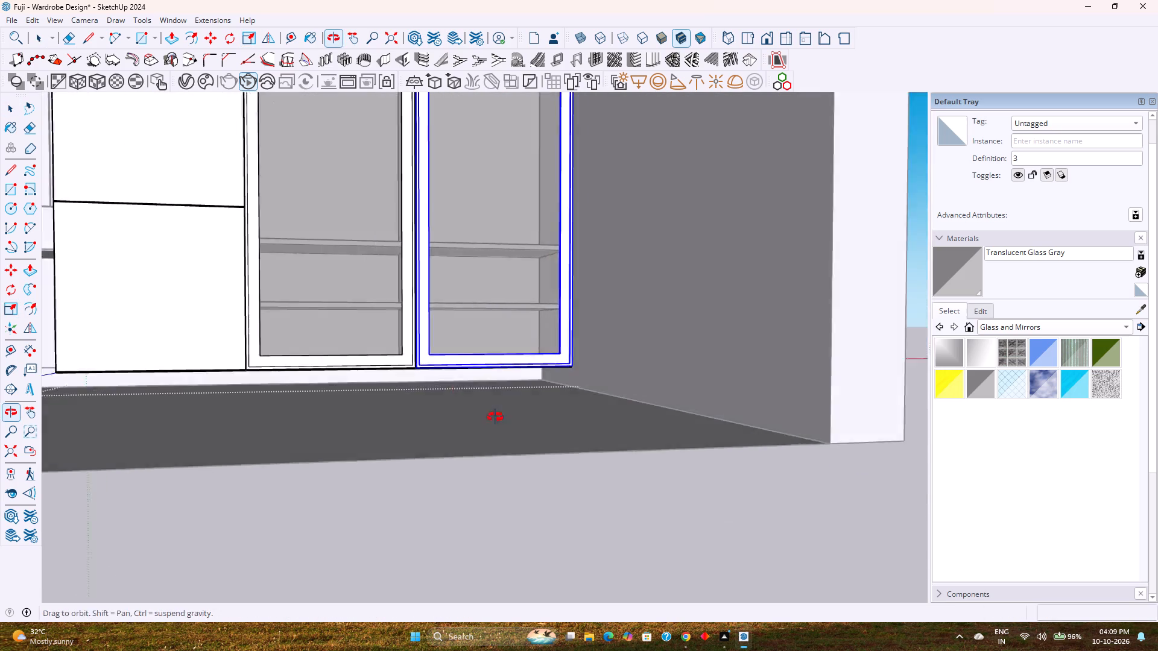
pyautogui.moveTo(495, 417); pyautogui.dragTo(510, 424, button='middle')
pyautogui.scroll(-4, 510, 421)
pyautogui.press('Escape')
pyautogui.press('Escape')
# Delete all guide lines from the model.
pyautogui.scroll(-3, 487, 413)
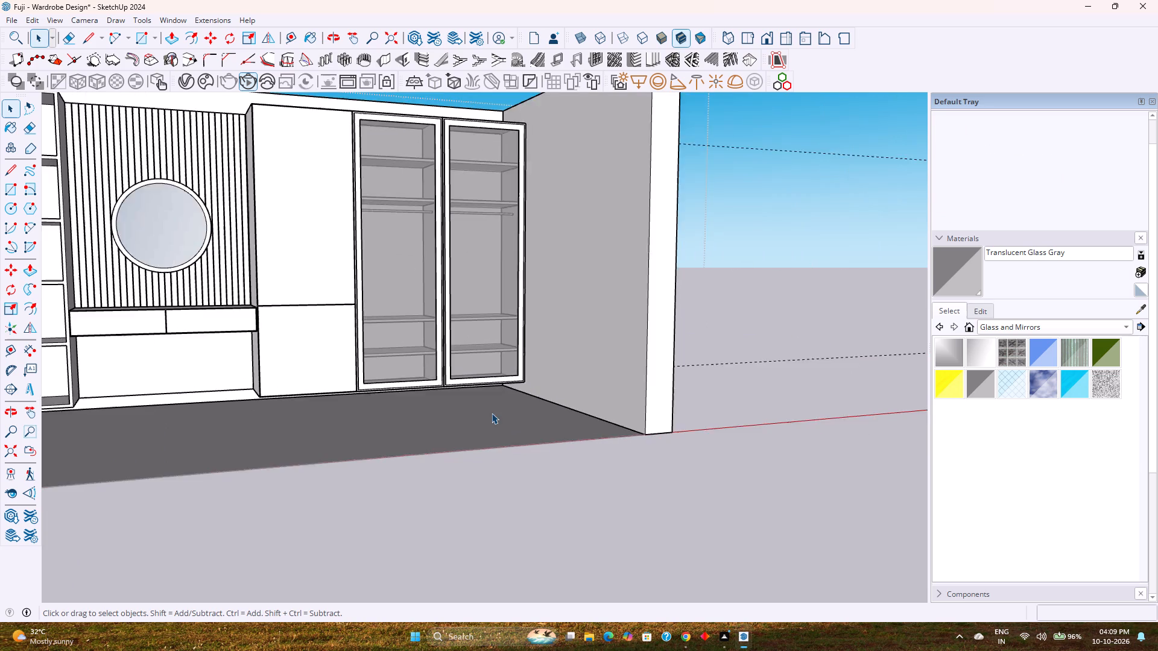
pyautogui.scroll(-6, 492, 413)
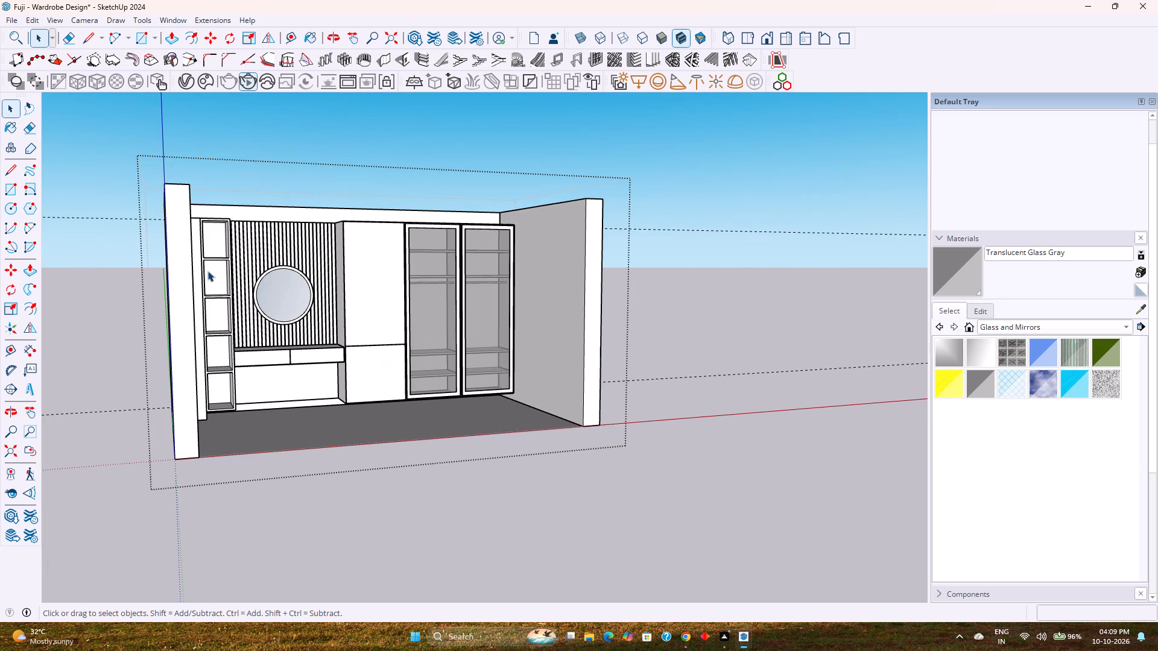
pyautogui.click(31, 17)
pyautogui.click(68, 141)
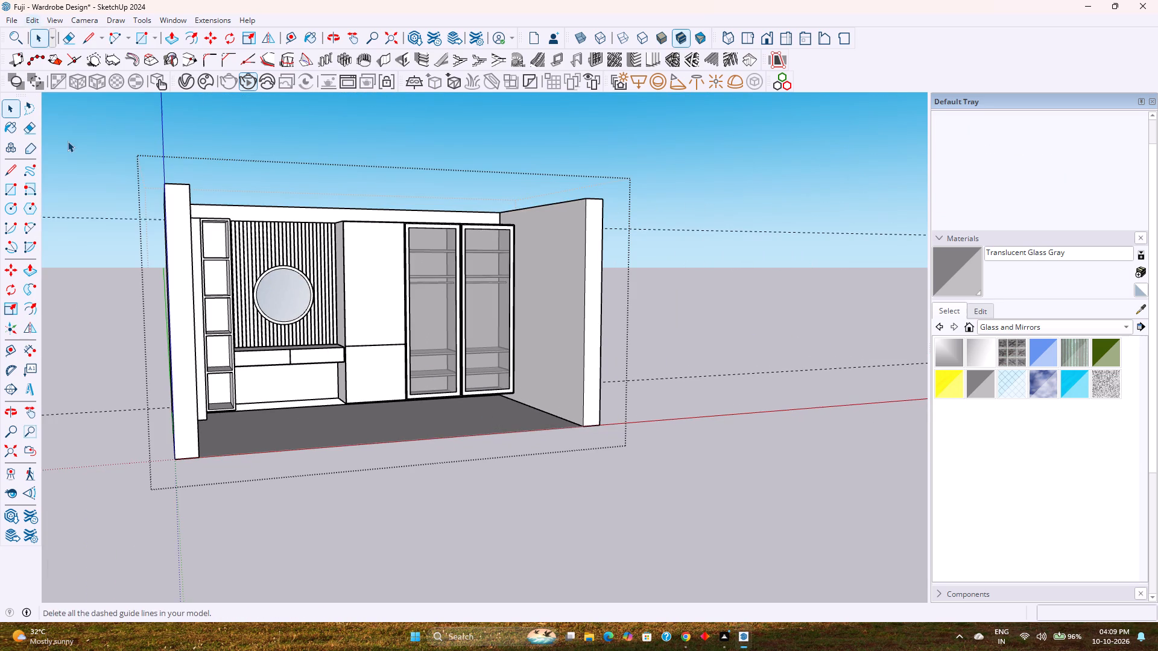
# Examine the dressing unit and the wardrobe's fitted doors from above and from the front.
pyautogui.scroll(4, 434, 316)
pyautogui.moveTo(456, 329); pyautogui.dragTo(246, 394, button='middle')
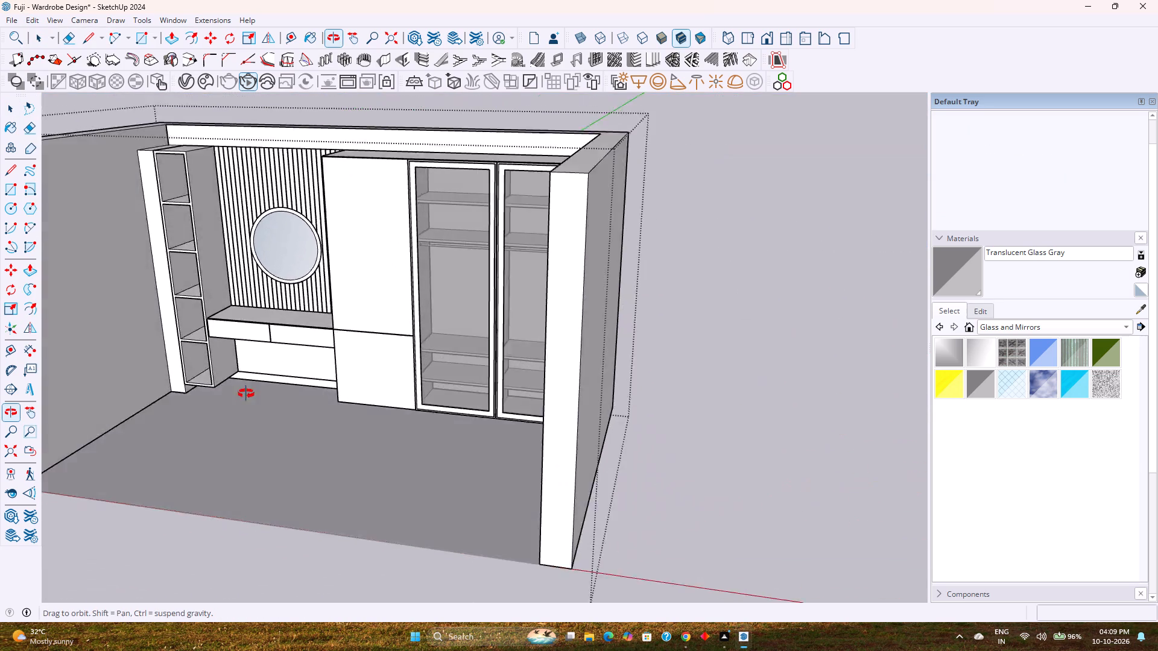
pyautogui.moveTo(246, 394); pyautogui.dragTo(360, 498, button='middle')
pyautogui.scroll(2, 407, 298)
pyautogui.keyDown('shift'); pyautogui.moveTo(407, 295); pyautogui.dragTo(507, 433, button='middle'); pyautogui.keyUp('shift')
pyautogui.moveTo(507, 429); pyautogui.dragTo(487, 406, button='middle')
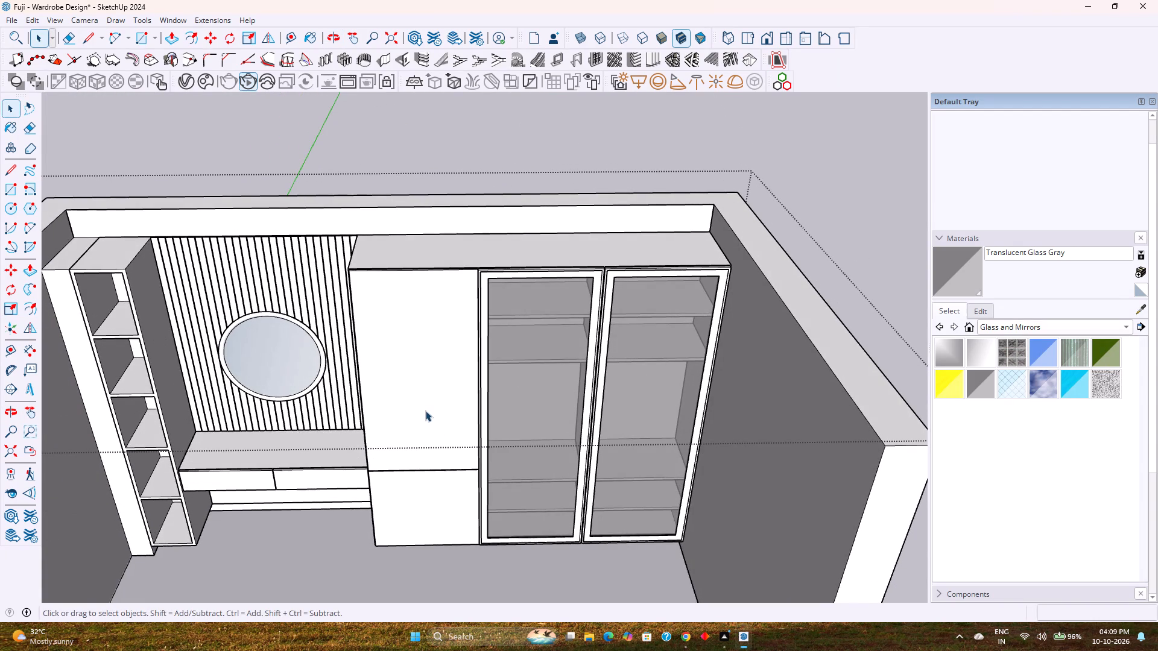
pyautogui.scroll(-6, 425, 410)
pyautogui.moveTo(334, 414); pyautogui.dragTo(349, 295, button='middle')
pyautogui.scroll(3, 384, 436)
pyautogui.moveTo(383, 433); pyautogui.dragTo(400, 365, button='middle')
pyautogui.scroll(6, 293, 373)
# Open the dressing unit for editing and scale the round mirror's width to 0.97 from its side facing the open shelves.
pyautogui.click(310, 368)
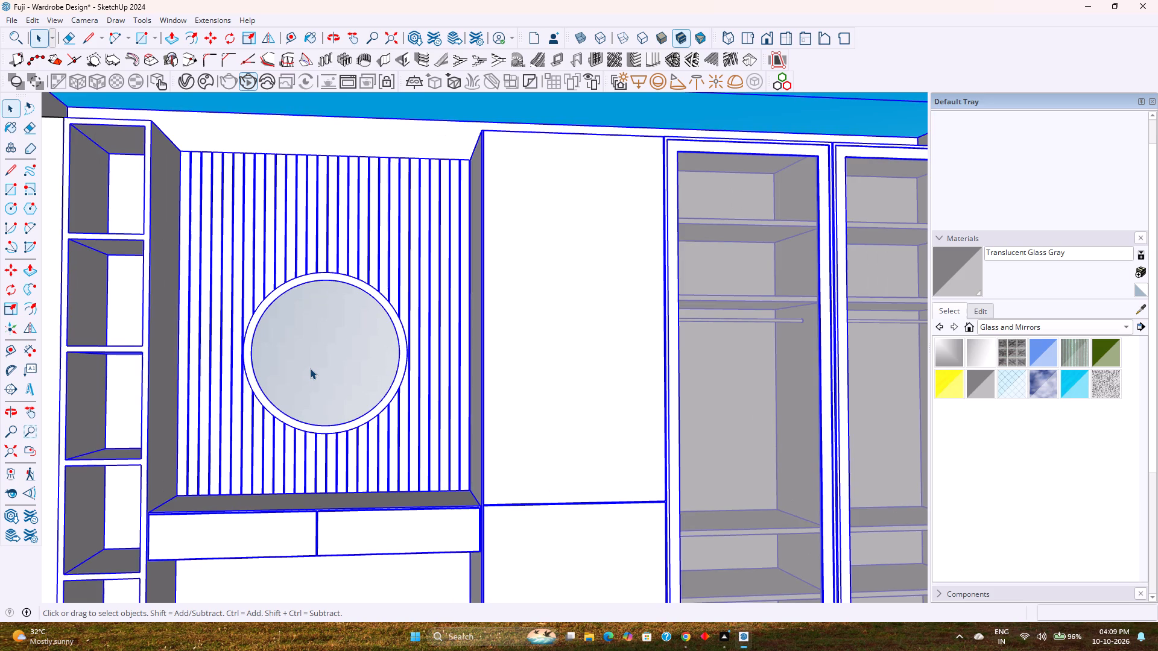
pyautogui.doubleClick(310, 368)
pyautogui.click(310, 368)
pyautogui.scroll(4, 310, 368)
pyautogui.tripleClick(310, 368)
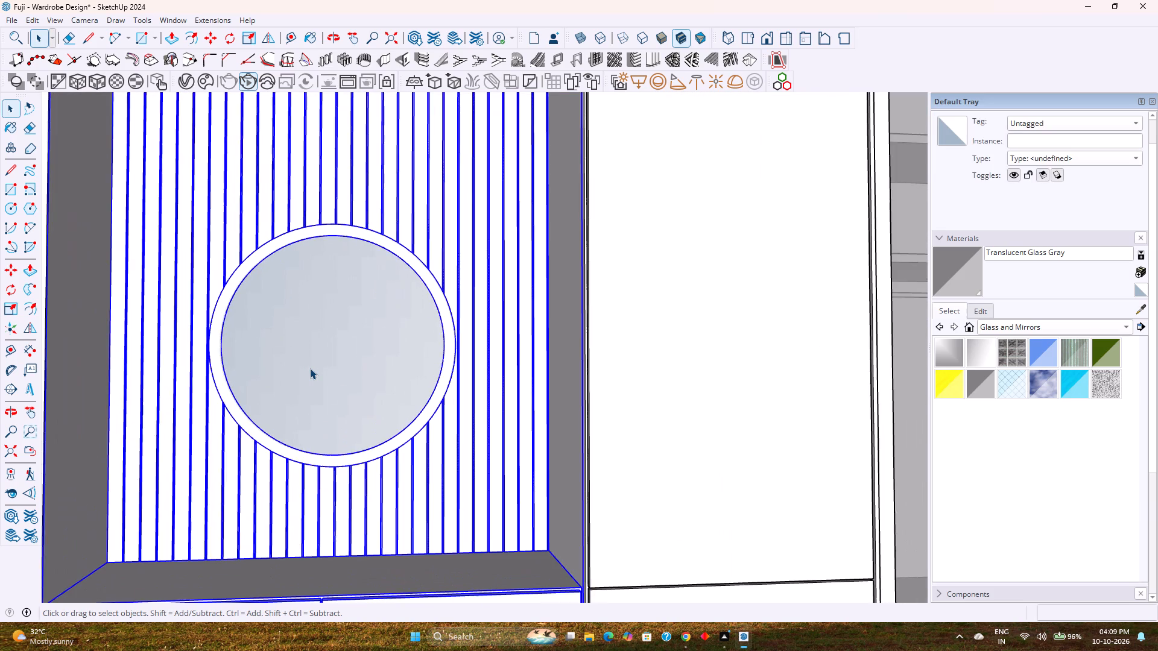
pyautogui.scroll(2, 310, 368)
pyautogui.moveTo(310, 368); pyautogui.dragTo(305, 409, button='middle')
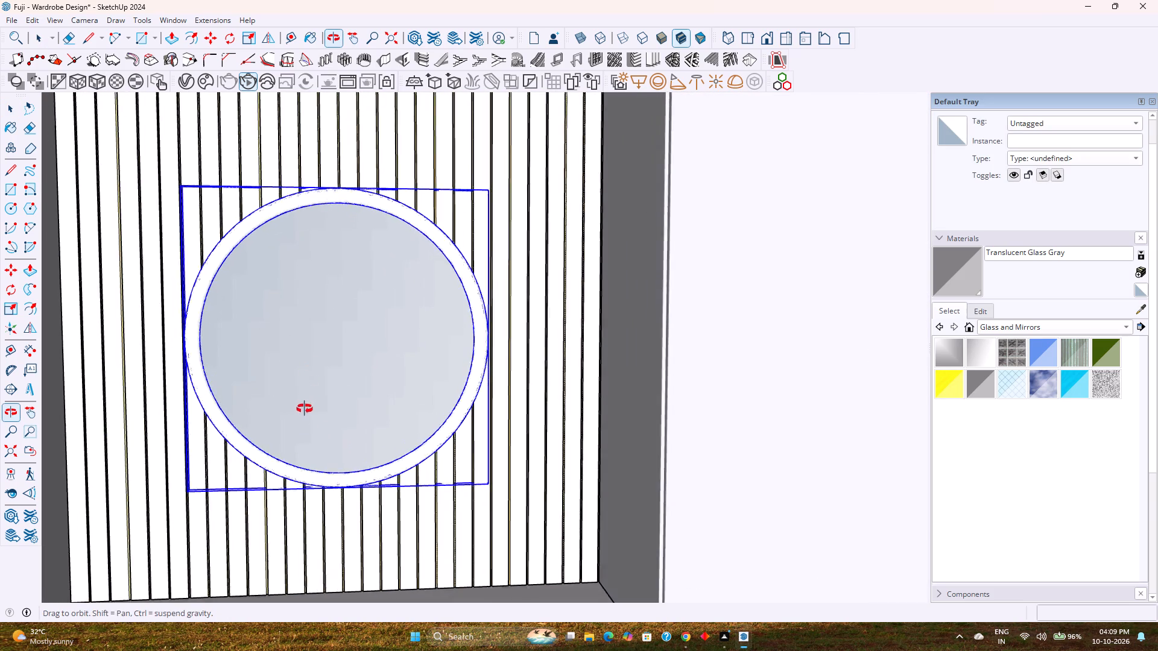
pyautogui.moveTo(305, 409); pyautogui.dragTo(300, 439, button='middle')
pyautogui.press('s')
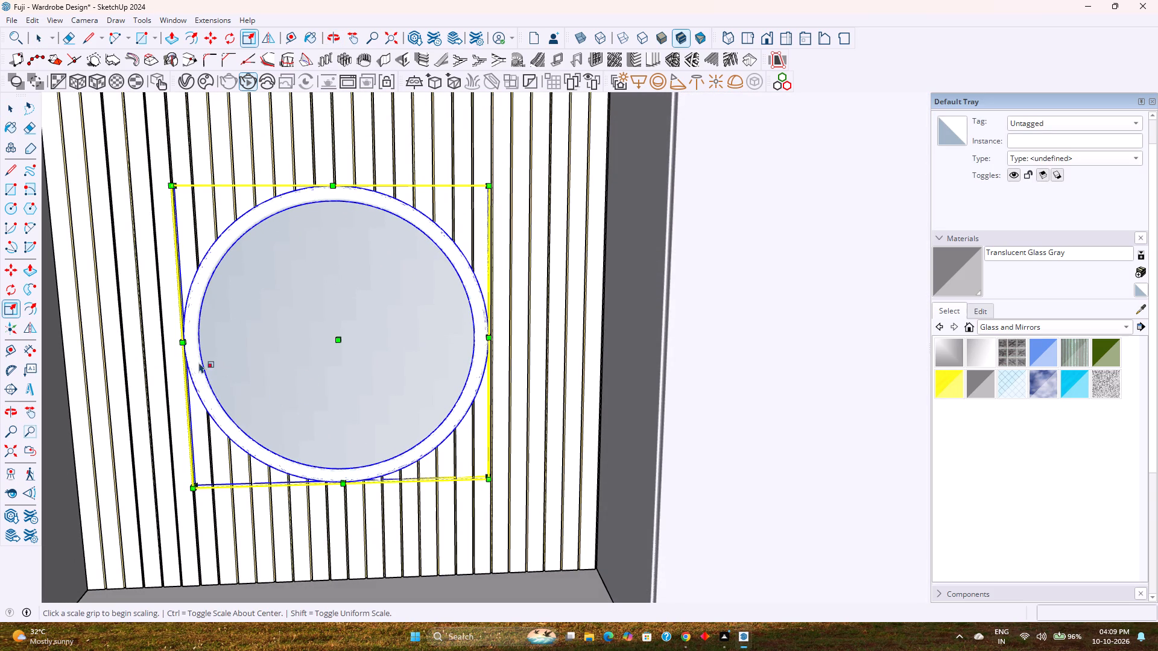
pyautogui.moveTo(199, 362); pyautogui.dragTo(351, 384, button='middle')
pyautogui.scroll(8, 202, 357)
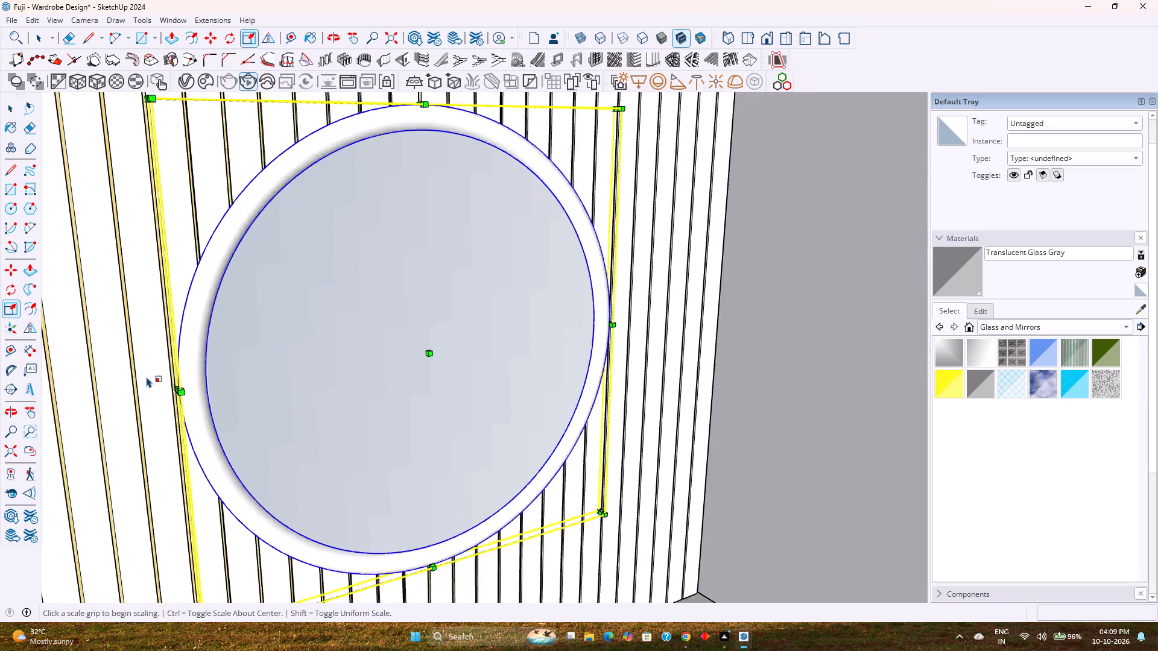
pyautogui.scroll(5, 147, 377)
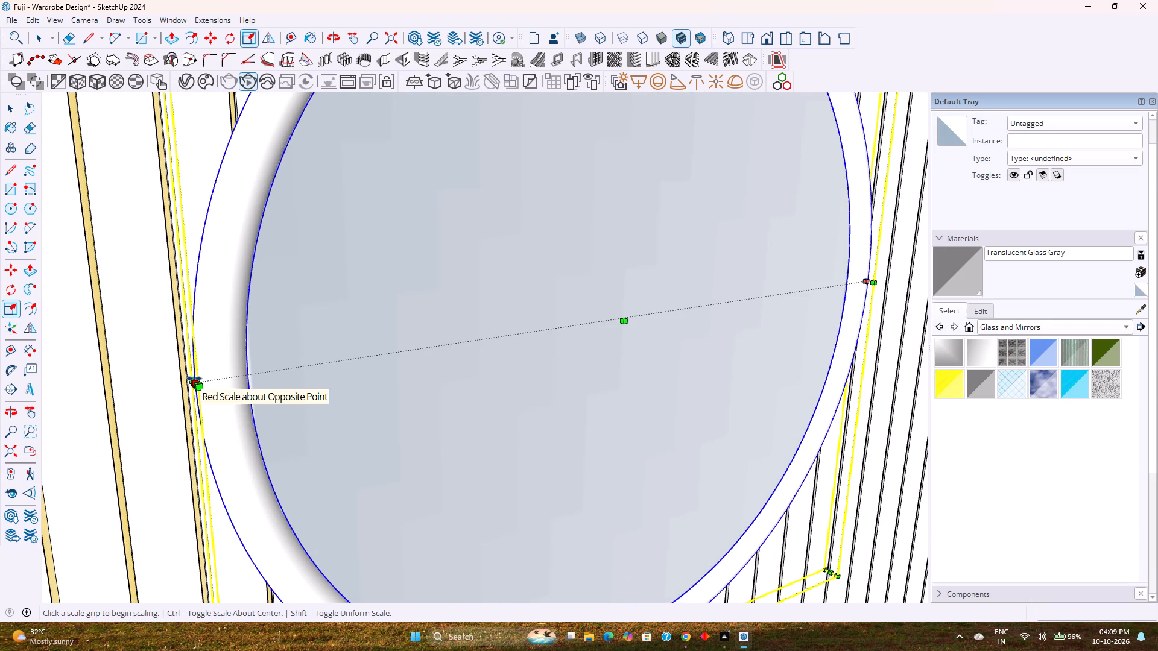
pyautogui.click(194, 379)
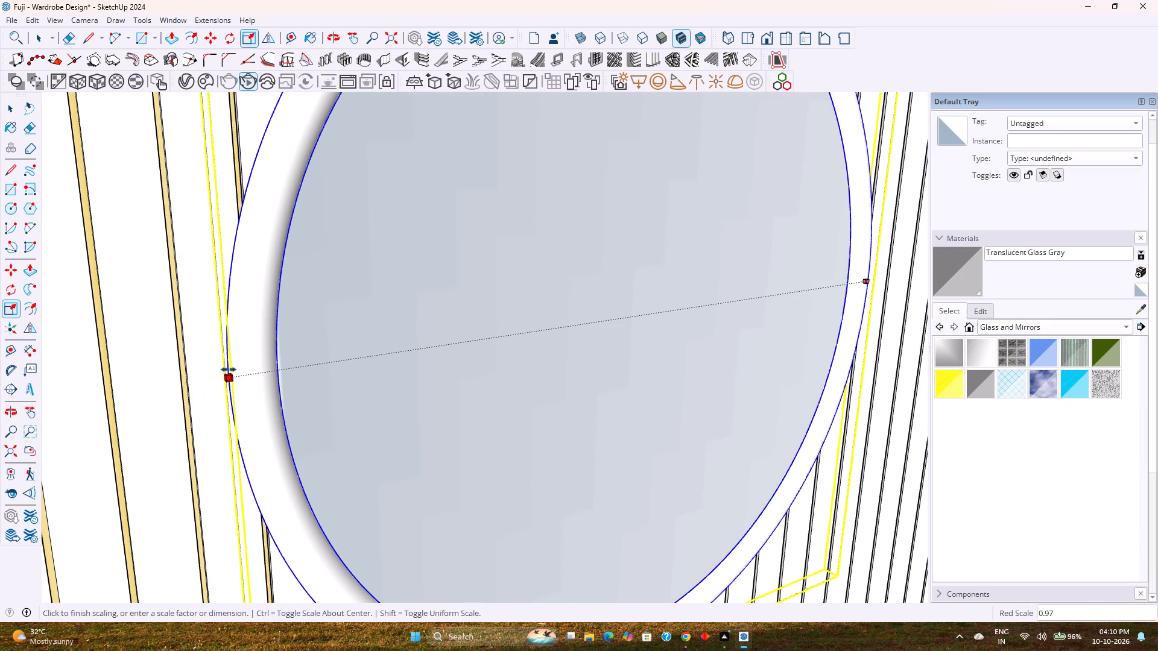
pyautogui.click(229, 370)
# Scale the round mirror's width to 0.97 from its side facing the wardrobe.
pyautogui.moveTo(473, 388); pyautogui.dragTo(294, 389, button='middle')
pyautogui.scroll(-4, 294, 389)
pyautogui.keyDown('shift'); pyautogui.scroll(1, 477, 412); pyautogui.keyUp('shift')
pyautogui.keyDown('shift'); pyautogui.moveTo(479, 412); pyautogui.dragTo(169, 464, button='middle'); pyautogui.keyUp('shift')
pyautogui.moveTo(508, 427); pyautogui.dragTo(370, 439, button='middle')
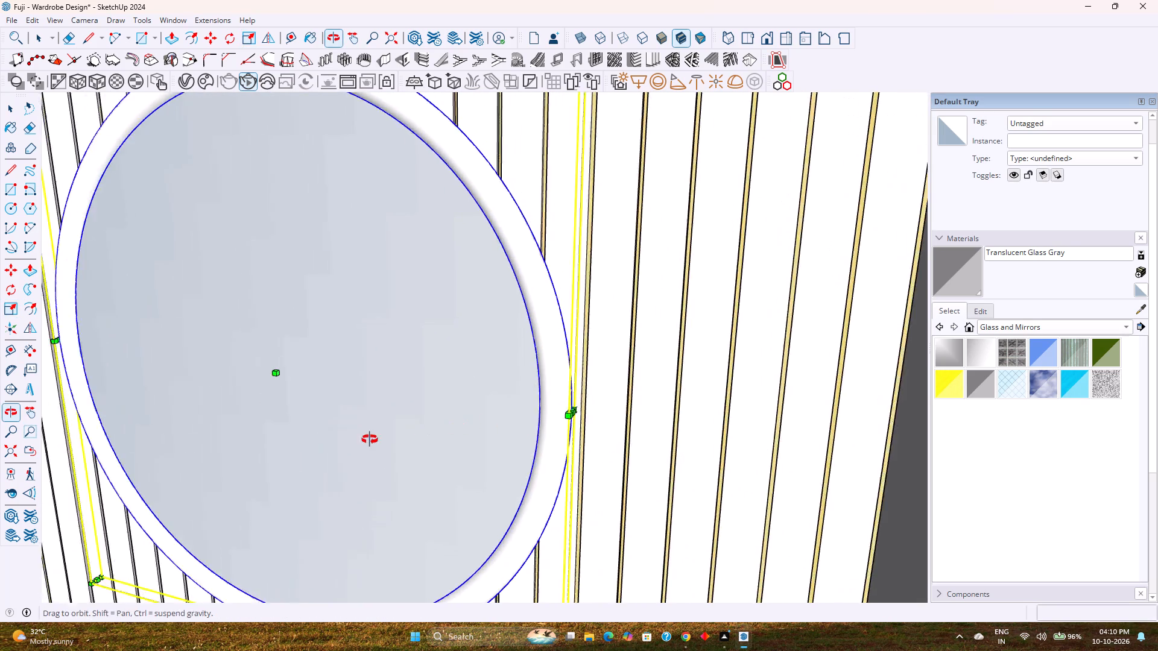
pyautogui.moveTo(370, 439); pyautogui.dragTo(335, 439, button='middle')
pyautogui.scroll(8, 561, 415)
pyautogui.click(565, 415)
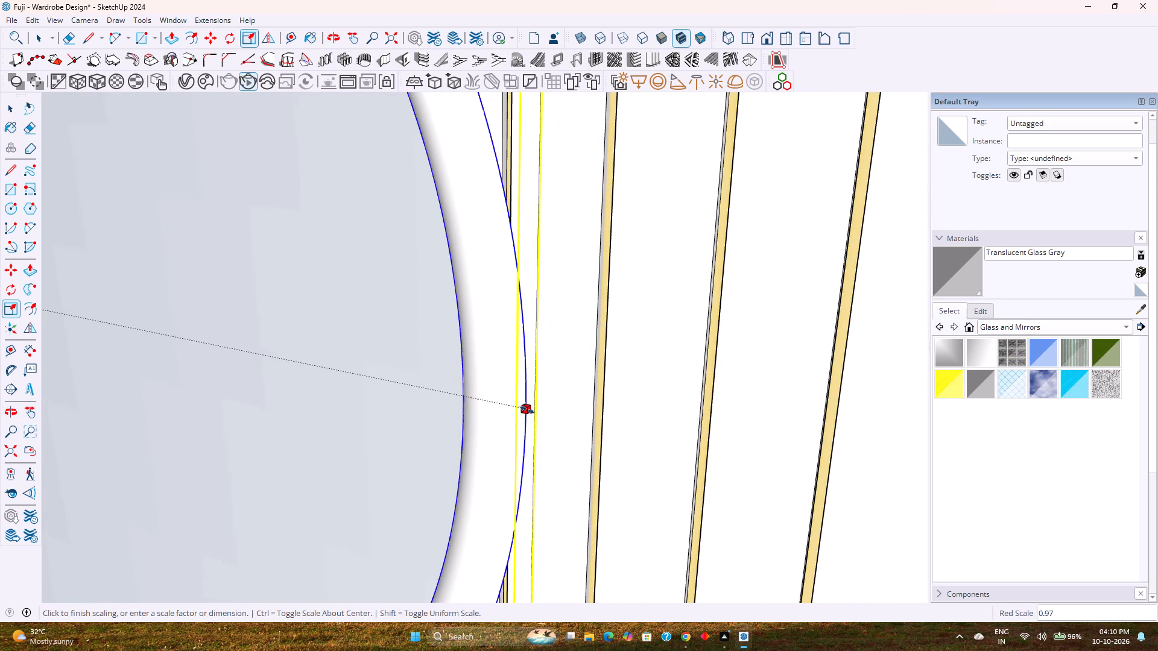
pyautogui.click(527, 410)
pyautogui.scroll(-2, 470, 435)
pyautogui.moveTo(468, 435); pyautogui.dragTo(548, 433, button='middle')
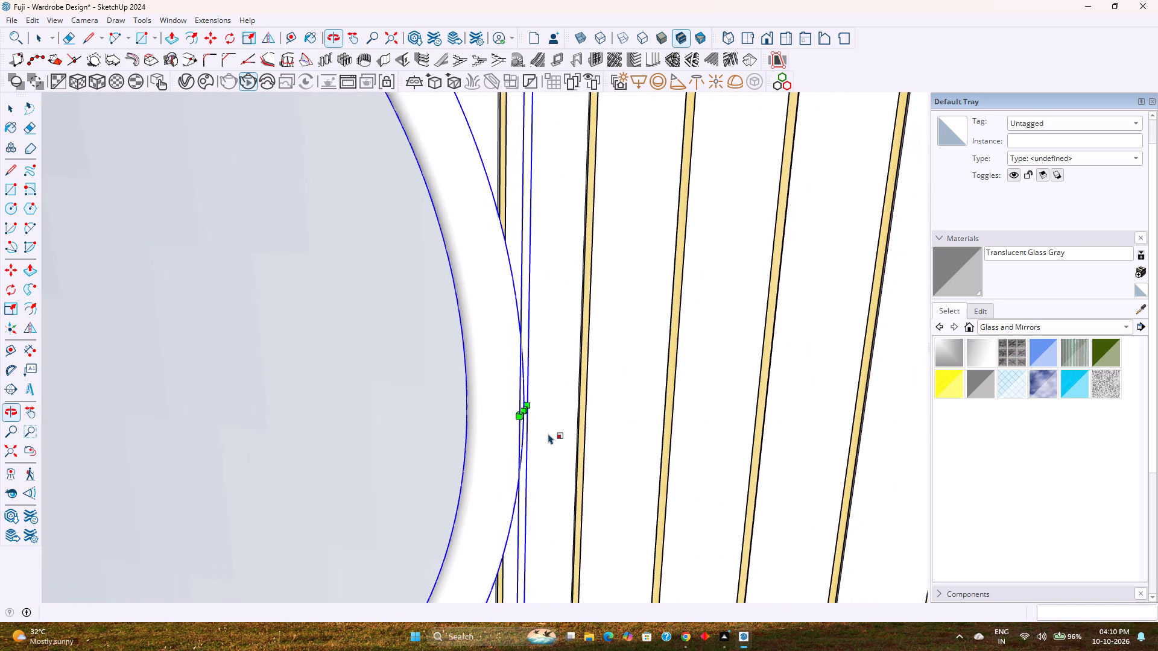
pyautogui.press('space')
pyautogui.scroll(-3, 535, 434)
pyautogui.moveTo(535, 434); pyautogui.dragTo(631, 399, button='middle')
pyautogui.scroll(-15, 649, 389)
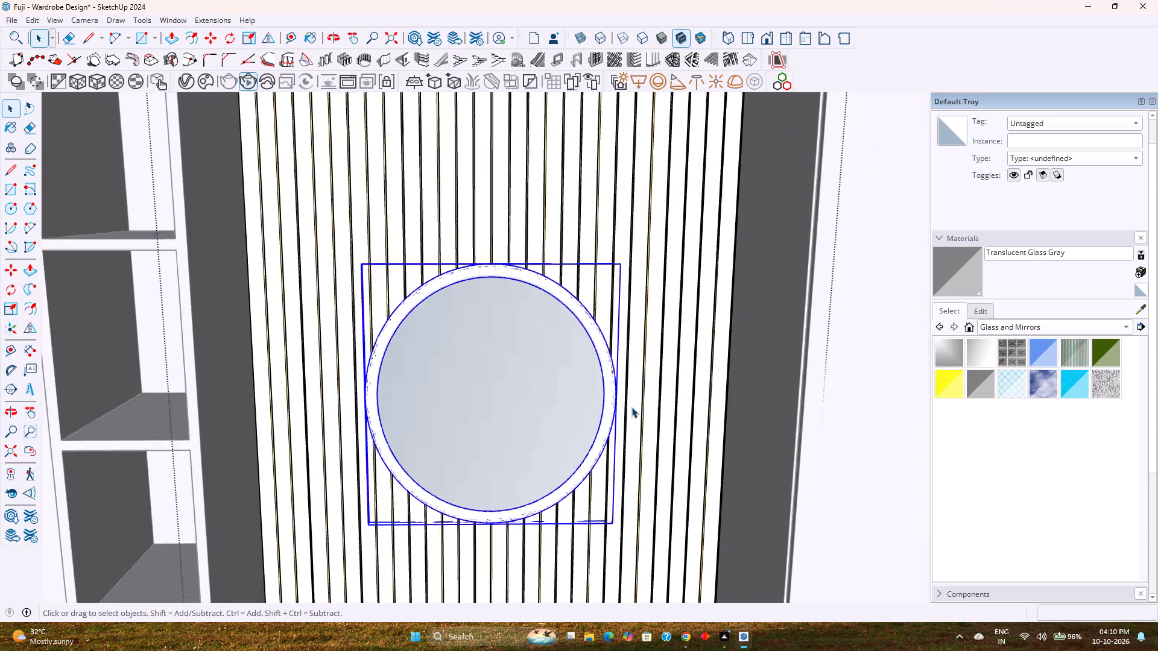
# Scale the round mirror's height to 1.05 from its upper edge.
pyautogui.scroll(-8, 631, 407)
pyautogui.moveTo(630, 414); pyautogui.dragTo(557, 377, button='middle')
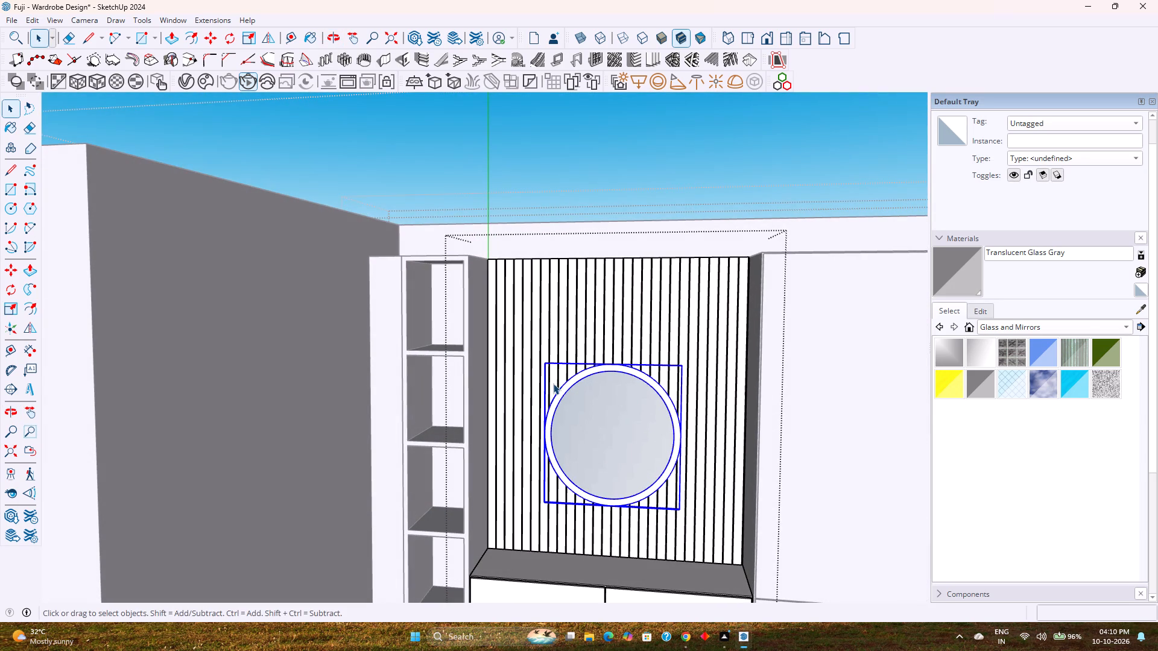
pyautogui.scroll(-4, 553, 383)
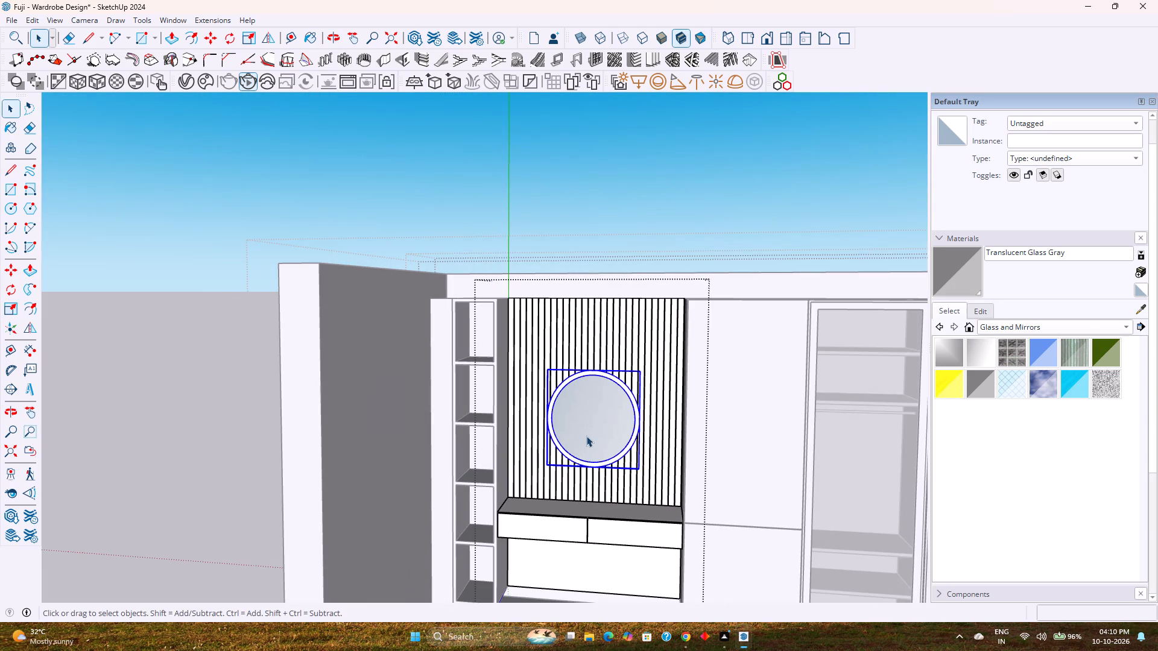
pyautogui.scroll(7, 574, 399)
pyautogui.moveTo(615, 351); pyautogui.dragTo(619, 386, button='middle')
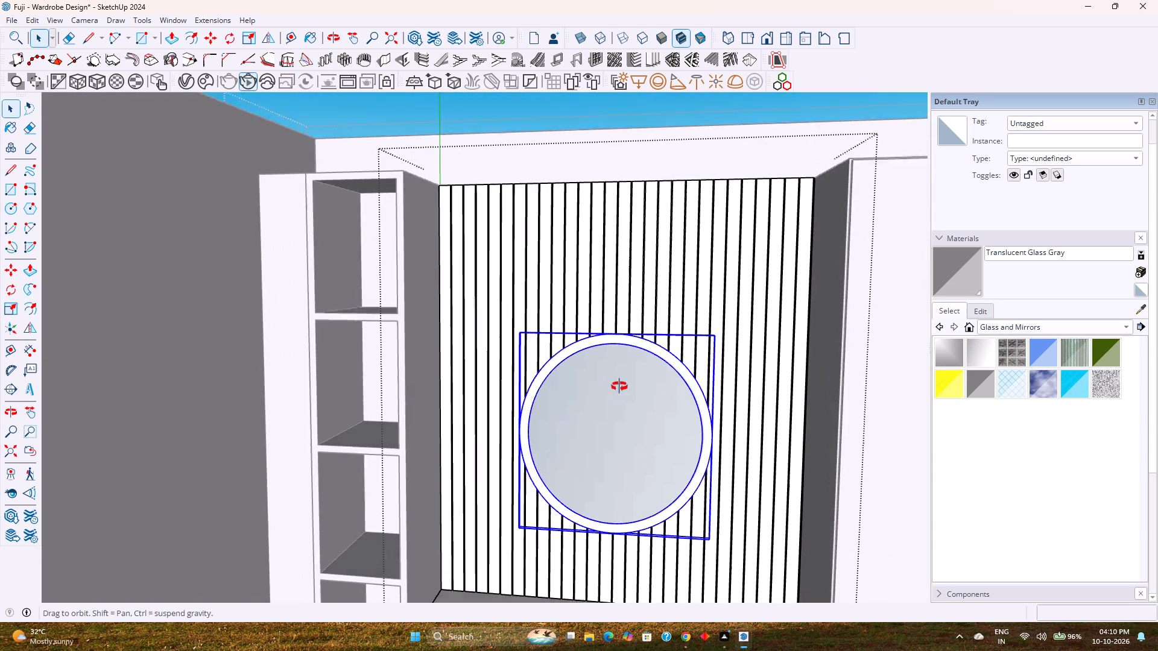
pyautogui.moveTo(619, 386); pyautogui.dragTo(607, 487, button='middle')
pyautogui.scroll(13, 613, 402)
pyautogui.press('s')
pyautogui.scroll(3, 609, 363)
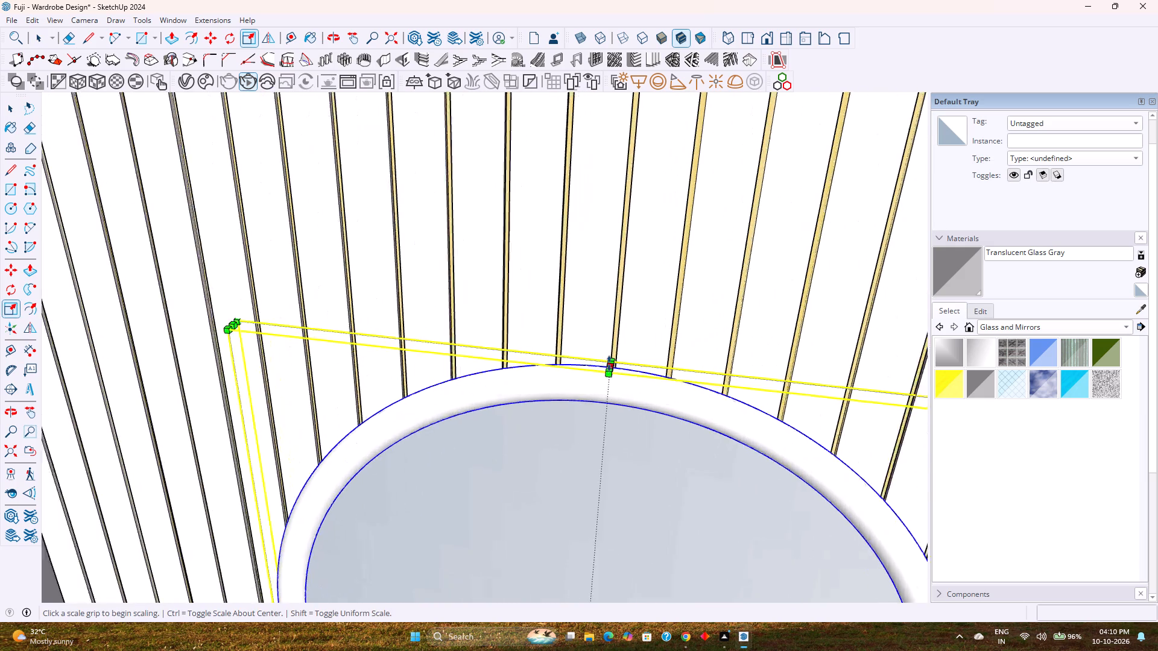
pyautogui.scroll(1, 609, 363)
pyautogui.click(612, 363)
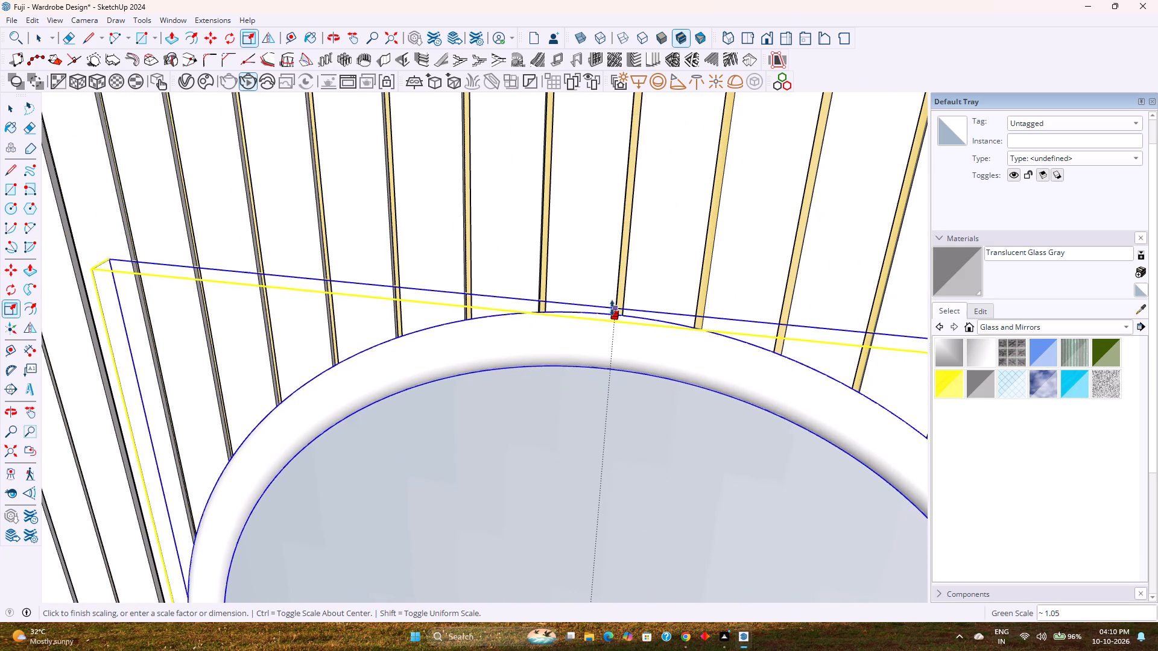
pyautogui.scroll(-11, 612, 308)
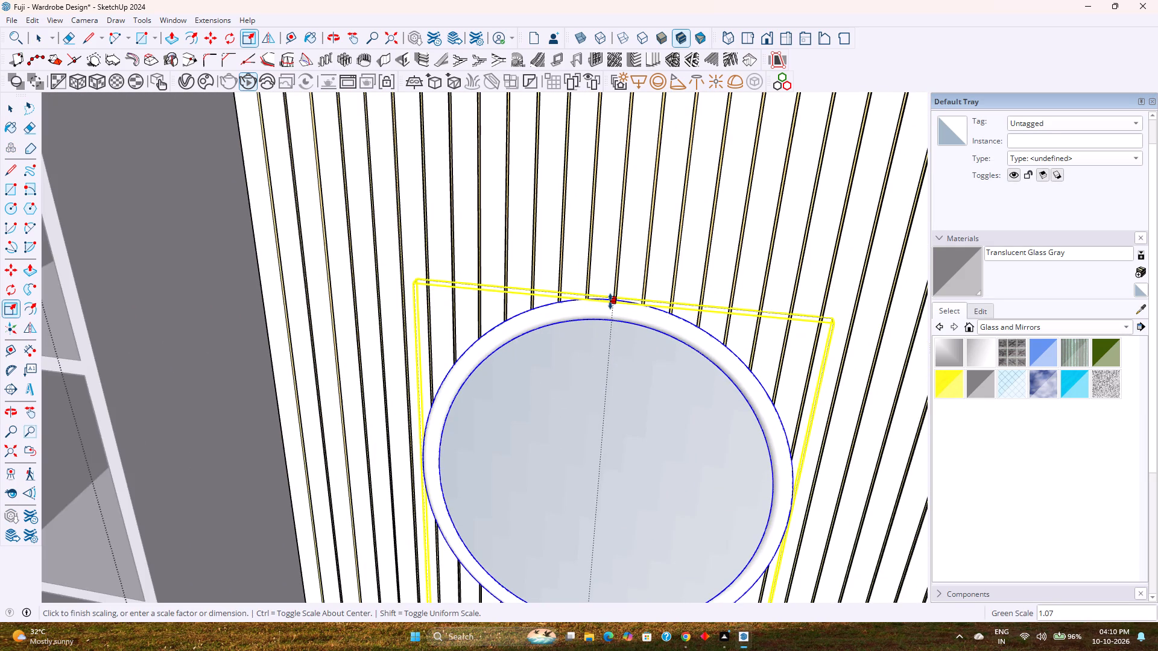
pyautogui.click(610, 307)
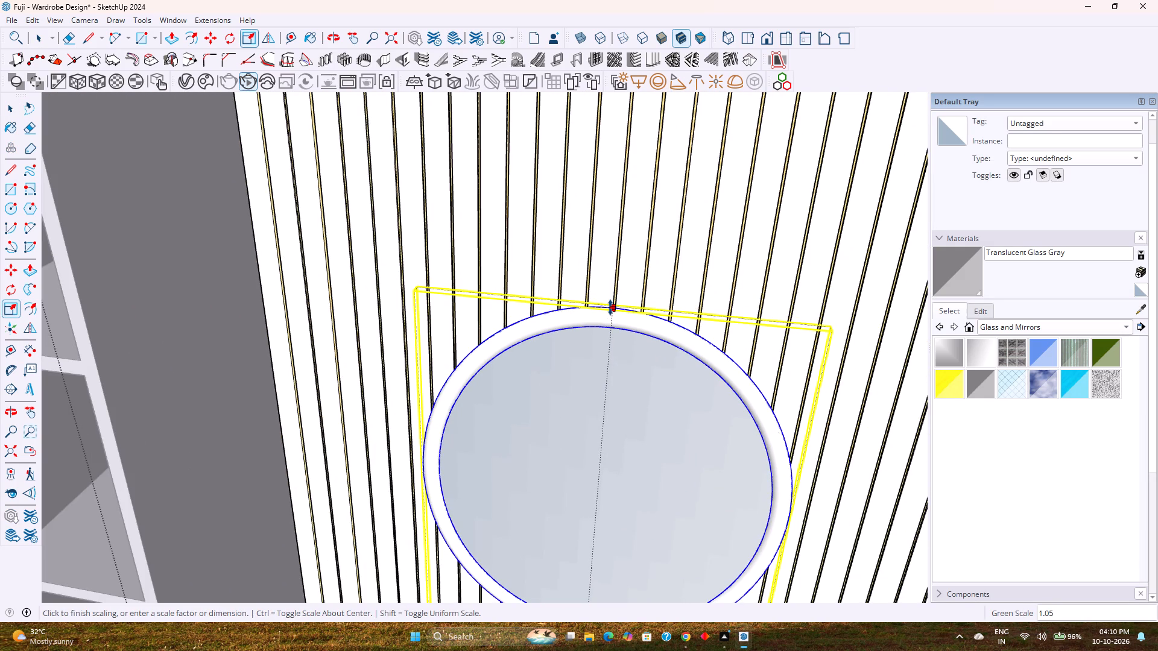
# Scale the round mirror's height to 1.05 from its lower edge and finish editing the mirror.
pyautogui.scroll(-1, 621, 451)
pyautogui.moveTo(621, 451); pyautogui.dragTo(625, 377, button='middle')
pyautogui.scroll(-6, 627, 371)
pyautogui.moveTo(633, 476); pyautogui.dragTo(638, 359, button='middle')
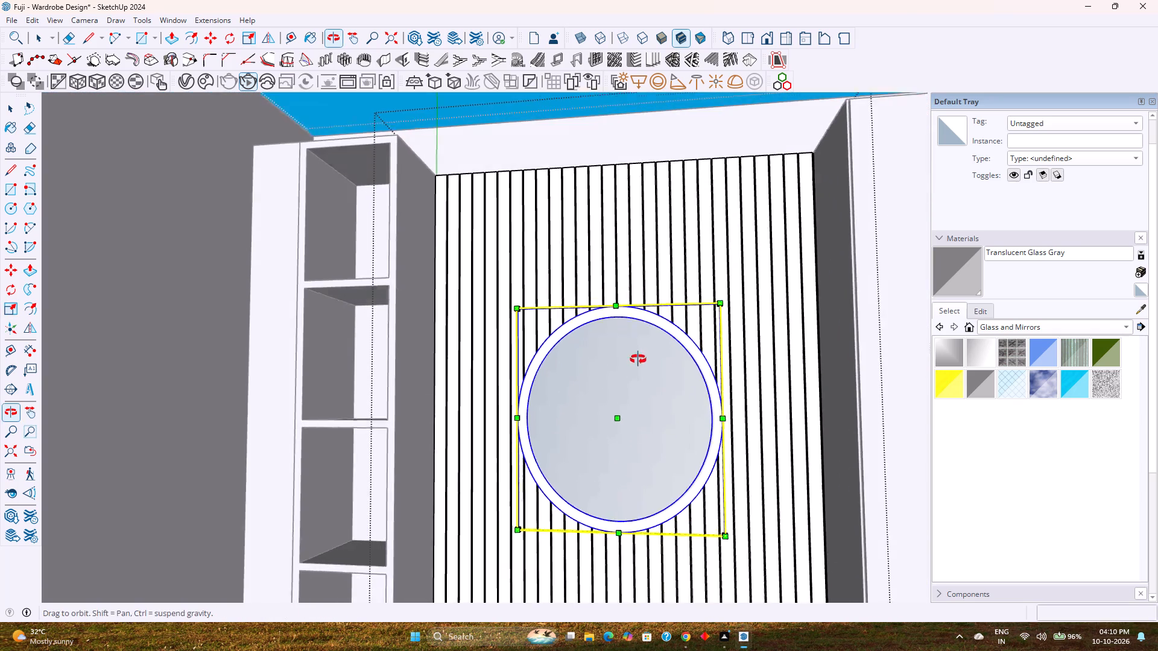
pyautogui.moveTo(638, 359); pyautogui.dragTo(638, 357, button='middle')
pyautogui.scroll(15, 639, 552)
pyautogui.moveTo(602, 526); pyautogui.dragTo(592, 515, button='middle')
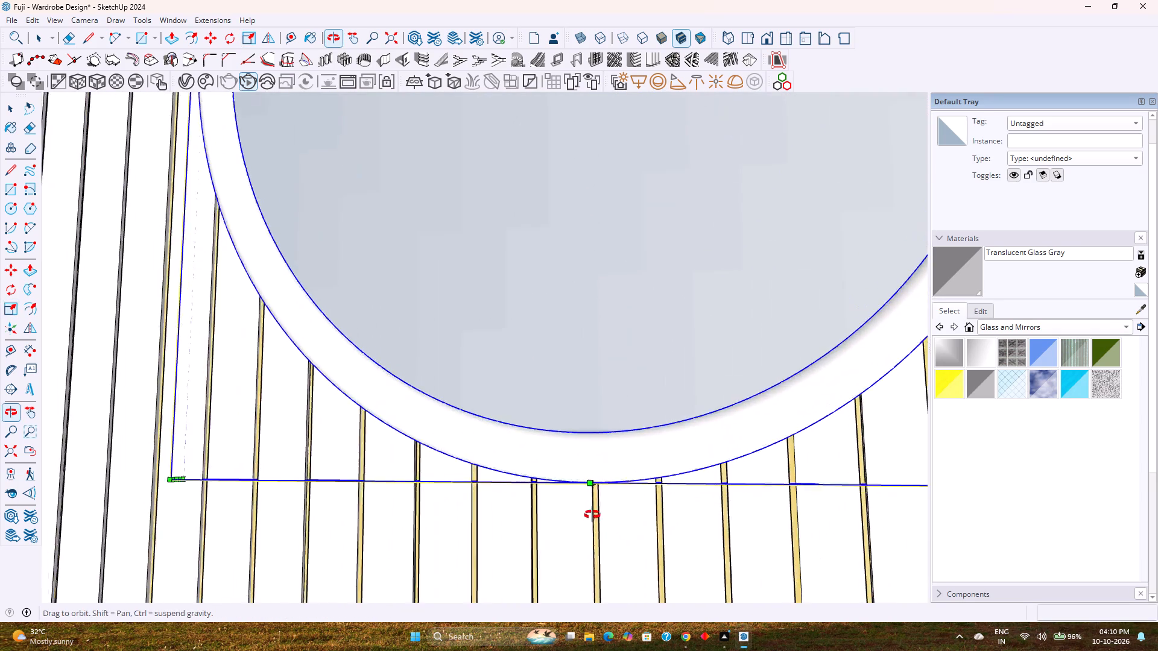
pyautogui.moveTo(592, 515); pyautogui.dragTo(509, 448, button='middle')
pyautogui.scroll(6, 620, 488)
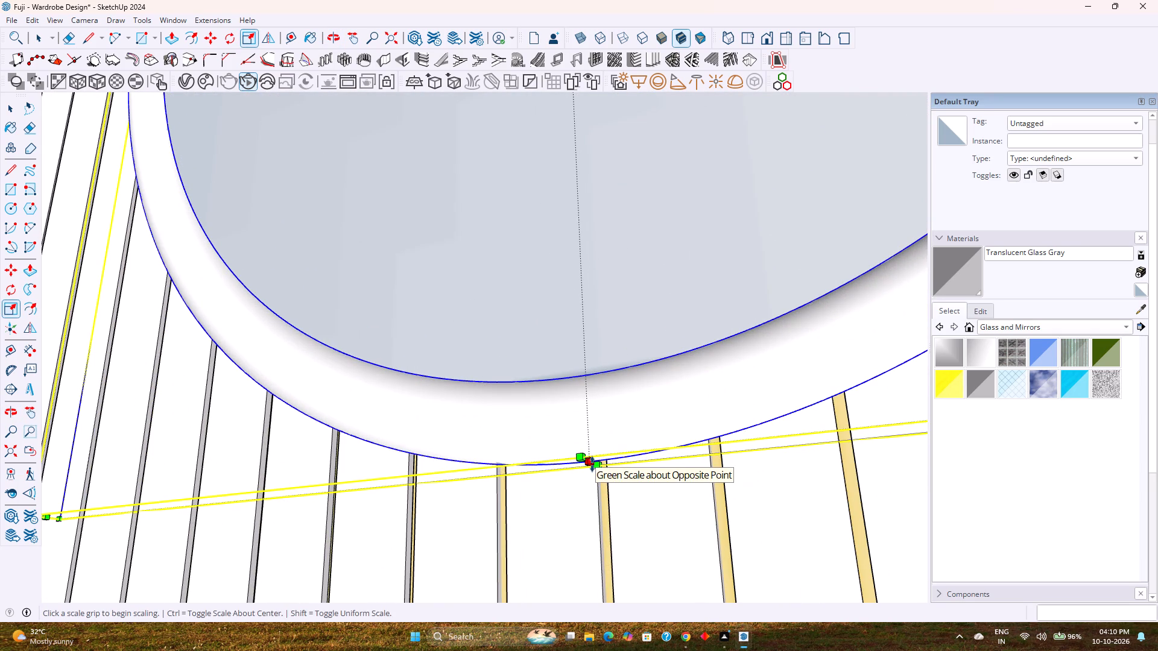
pyautogui.click(592, 464)
pyautogui.scroll(-4, 598, 486)
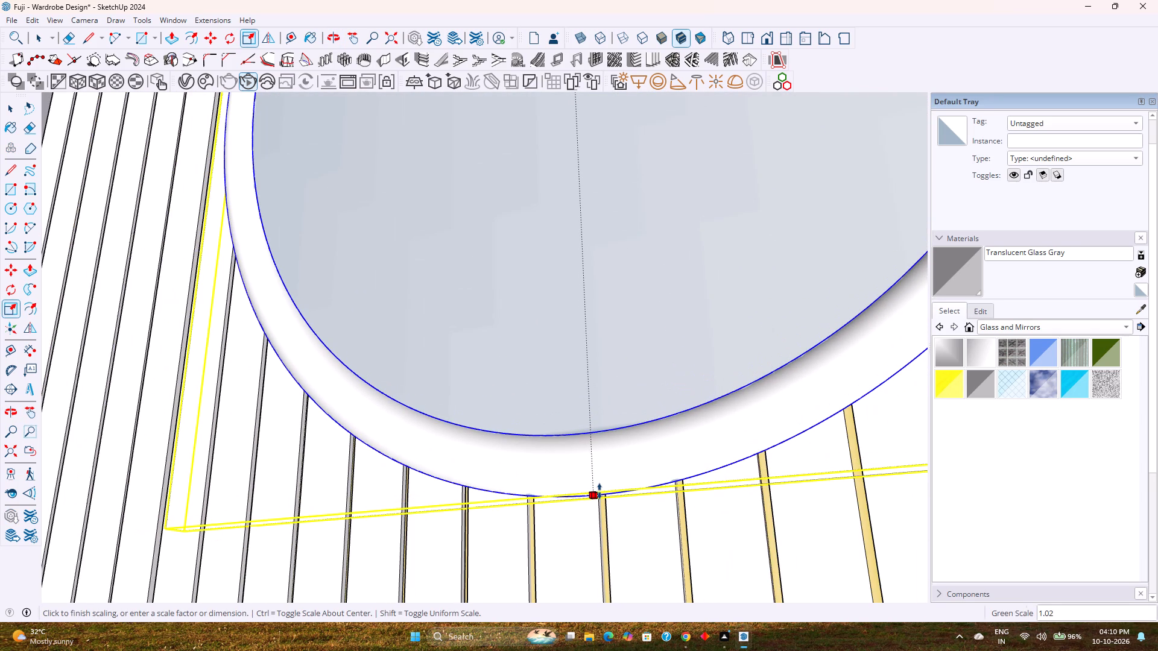
pyautogui.press('Escape')
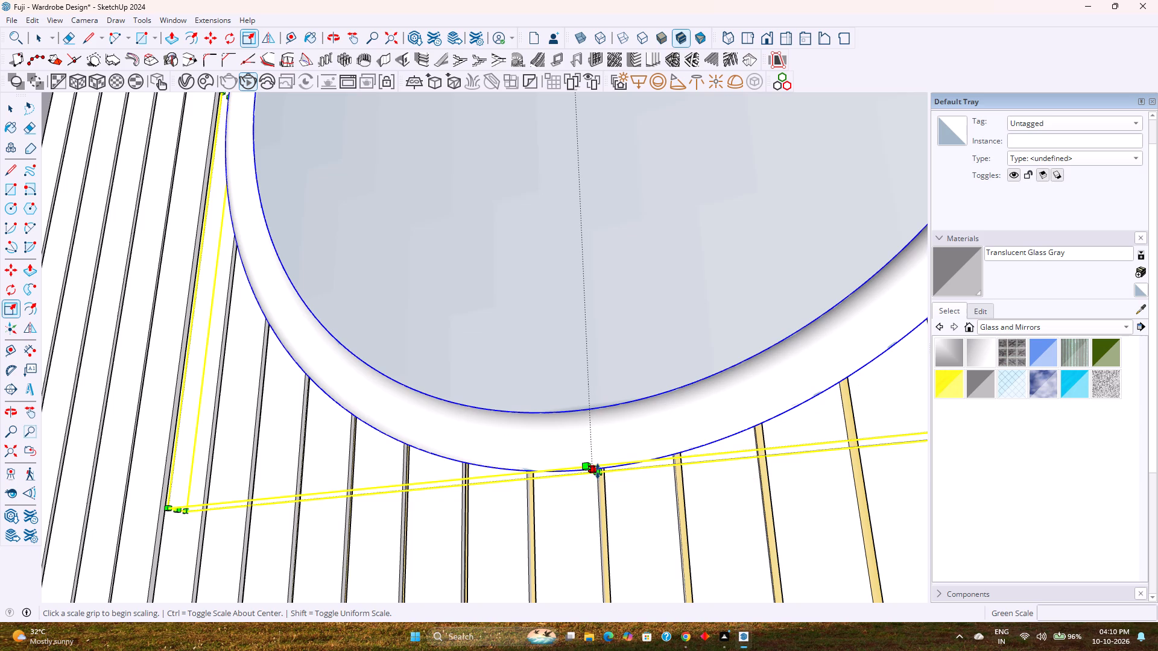
pyautogui.click(597, 471)
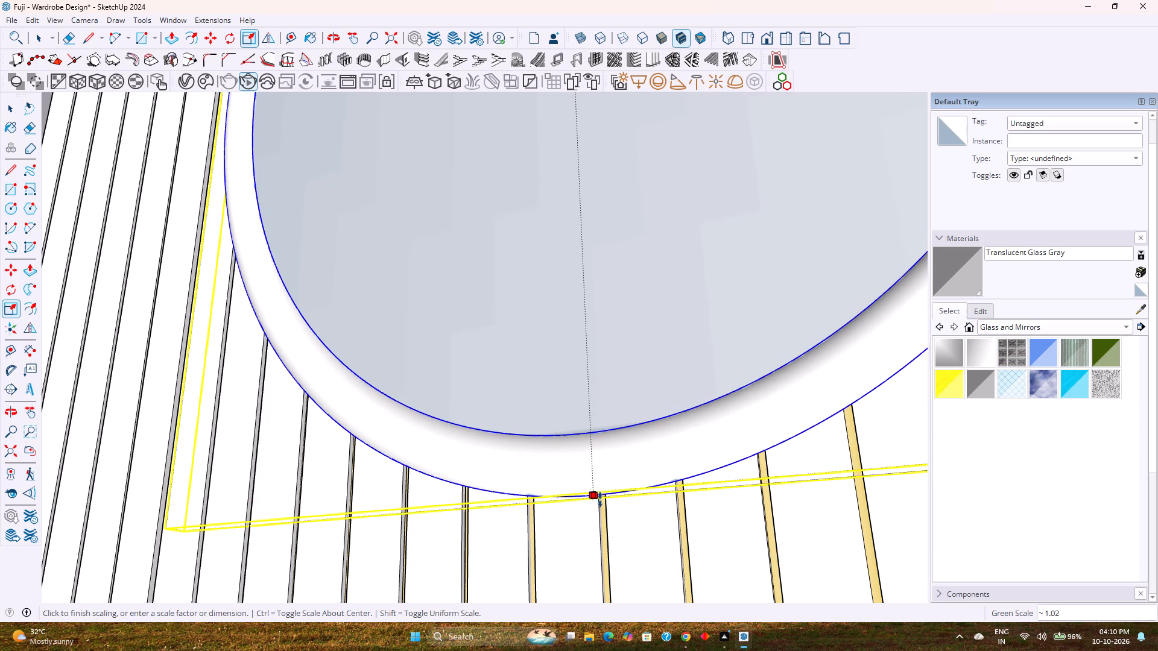
pyautogui.click(605, 530)
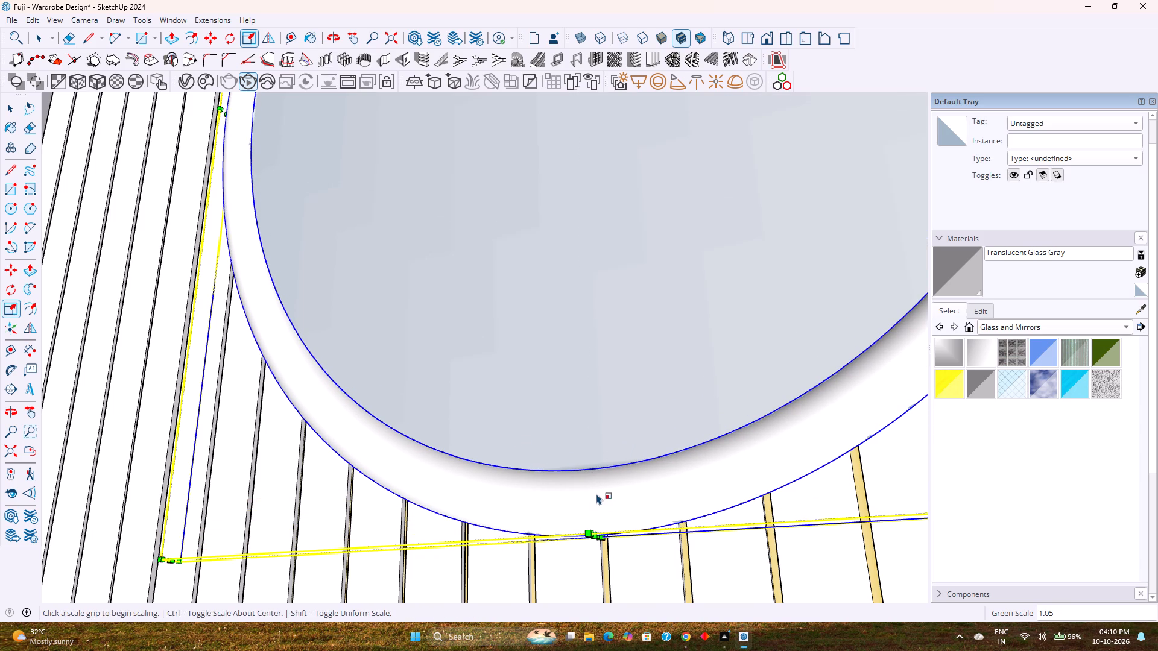
pyautogui.press('space')
pyautogui.scroll(-7, 601, 492)
pyautogui.moveTo(601, 492); pyautogui.dragTo(646, 617, button='middle')
pyautogui.scroll(-5, 650, 554)
pyautogui.scroll(1, 638, 542)
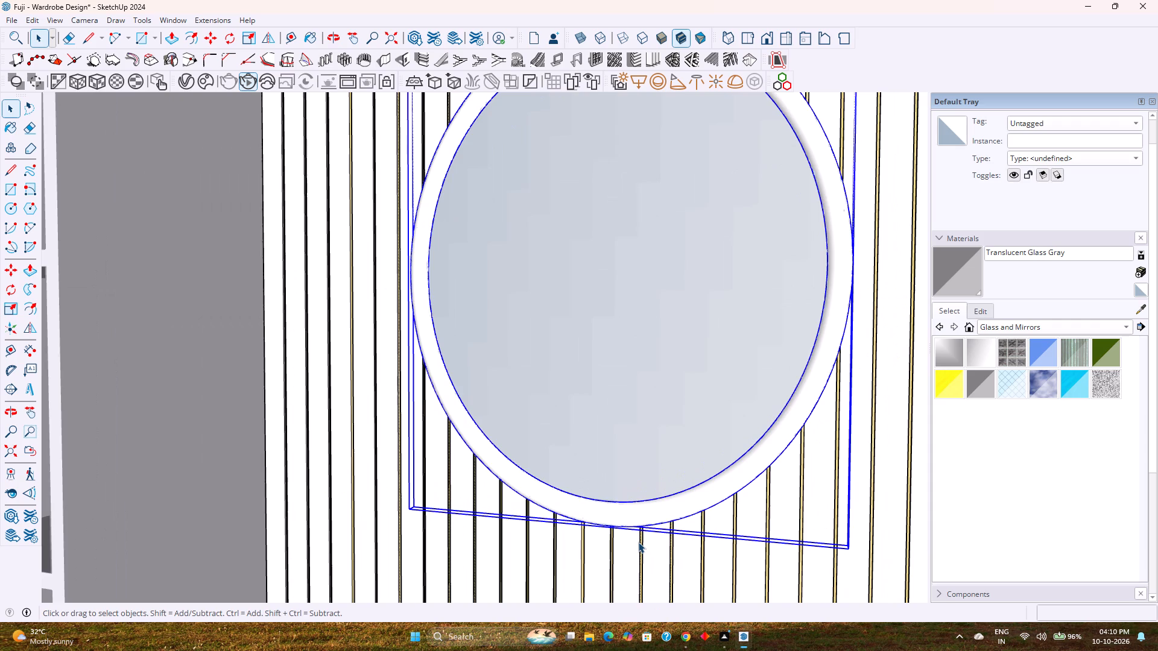
pyautogui.press('Escape')
# Set the model to the standard front view and save the file.
pyautogui.scroll(-9, 637, 539)
pyautogui.moveTo(628, 527); pyautogui.dragTo(698, 520, button='middle')
pyautogui.scroll(-4, 698, 515)
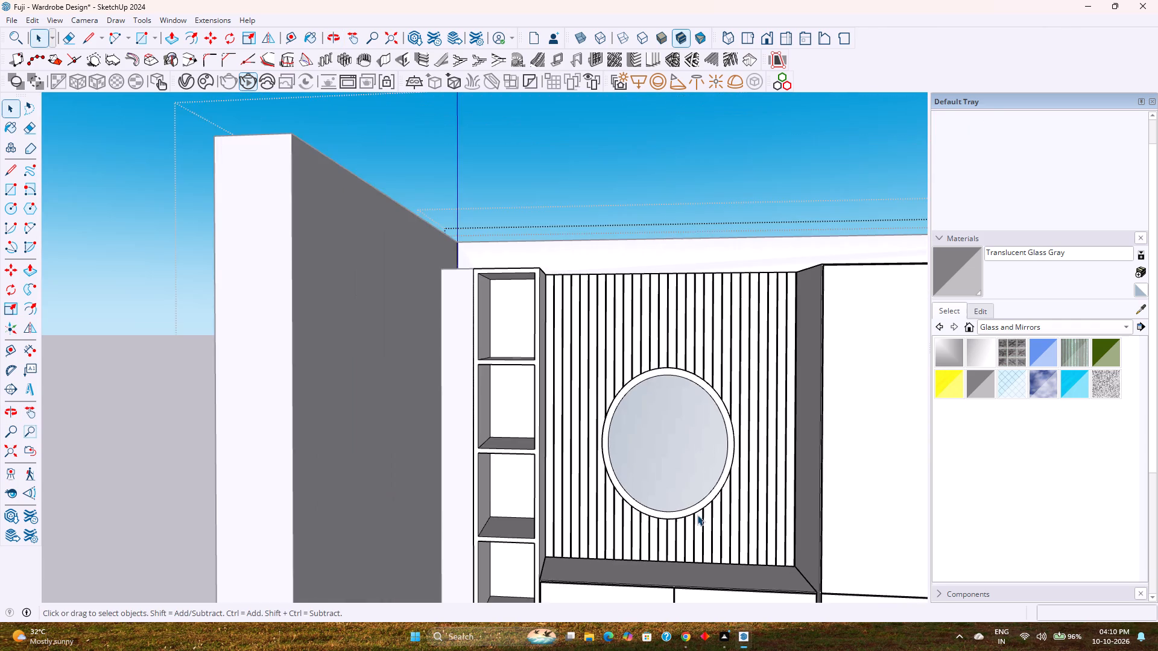
pyautogui.moveTo(697, 515); pyautogui.dragTo(668, 500, button='middle')
pyautogui.scroll(-3, 668, 499)
pyautogui.keyDown('shift'); pyautogui.moveTo(668, 499); pyautogui.dragTo(624, 473, button='middle'); pyautogui.keyUp('shift')
pyautogui.keyDown('shift'); pyautogui.scroll(1, 621, 470); pyautogui.keyUp('shift')
pyautogui.scroll(-4, 621, 468)
pyautogui.keyDown('shift'); pyautogui.moveTo(647, 485); pyautogui.dragTo(589, 468, button='middle'); pyautogui.keyUp('shift')
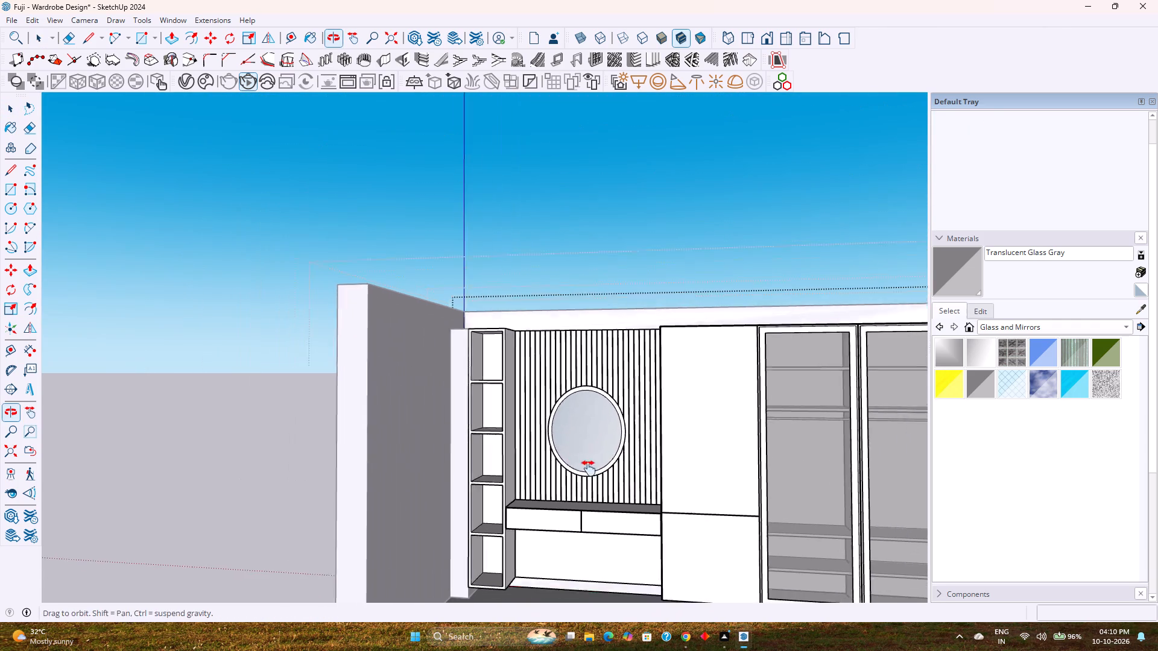
pyautogui.keyDown('shift'); pyautogui.moveTo(589, 468); pyautogui.dragTo(581, 466, button='middle'); pyautogui.keyUp('shift')
pyautogui.keyDown('shift'); pyautogui.moveTo(707, 498); pyautogui.dragTo(597, 444, button='middle'); pyautogui.keyUp('shift')
pyautogui.moveTo(596, 444); pyautogui.dragTo(631, 444, button='middle')
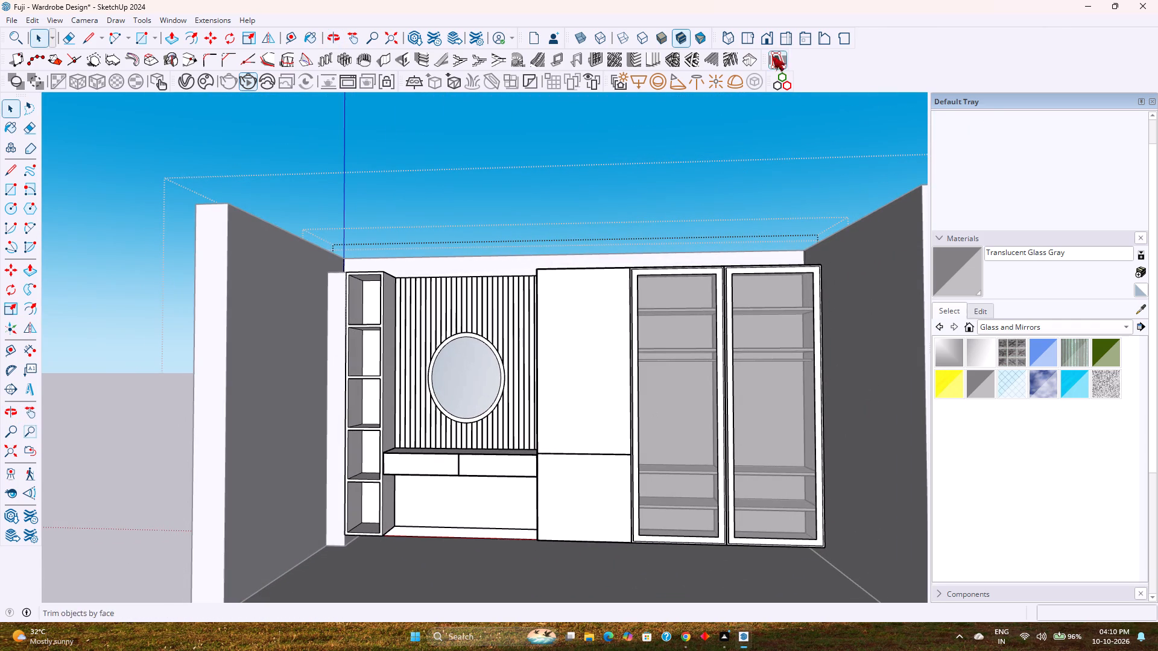
pyautogui.click(765, 34)
pyautogui.hotkey('ctrl', 's')
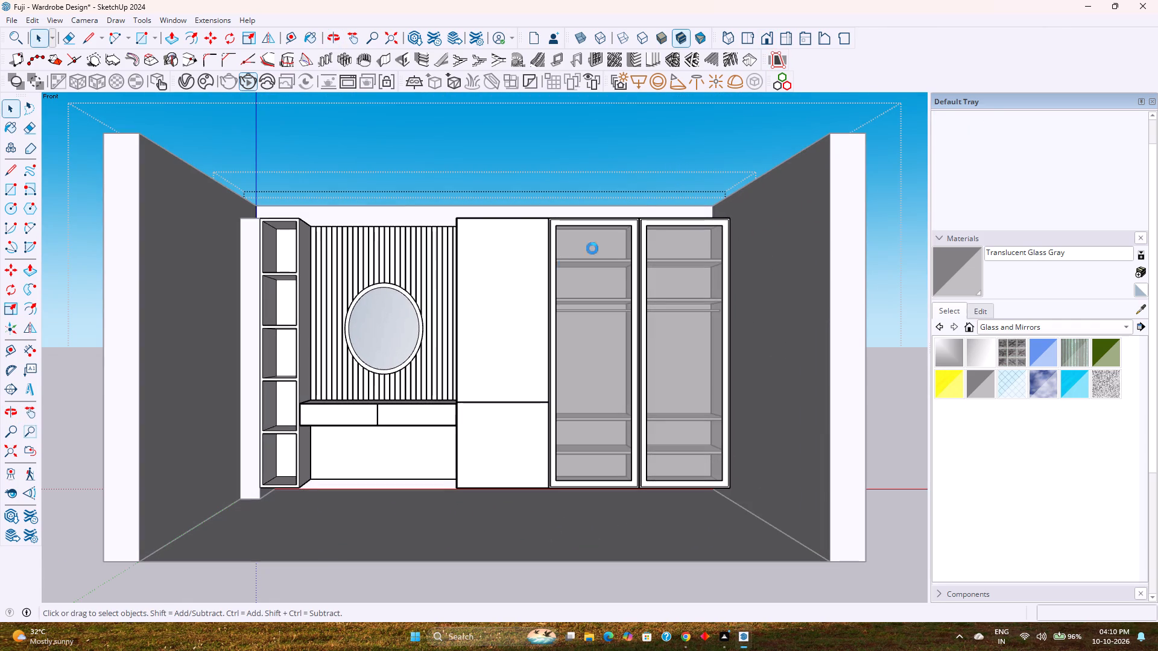
# Examine the dressing unit and wardrobe within the room from the front, from above and from both sides.
pyautogui.moveTo(542, 362); pyautogui.dragTo(561, 518, button='middle')
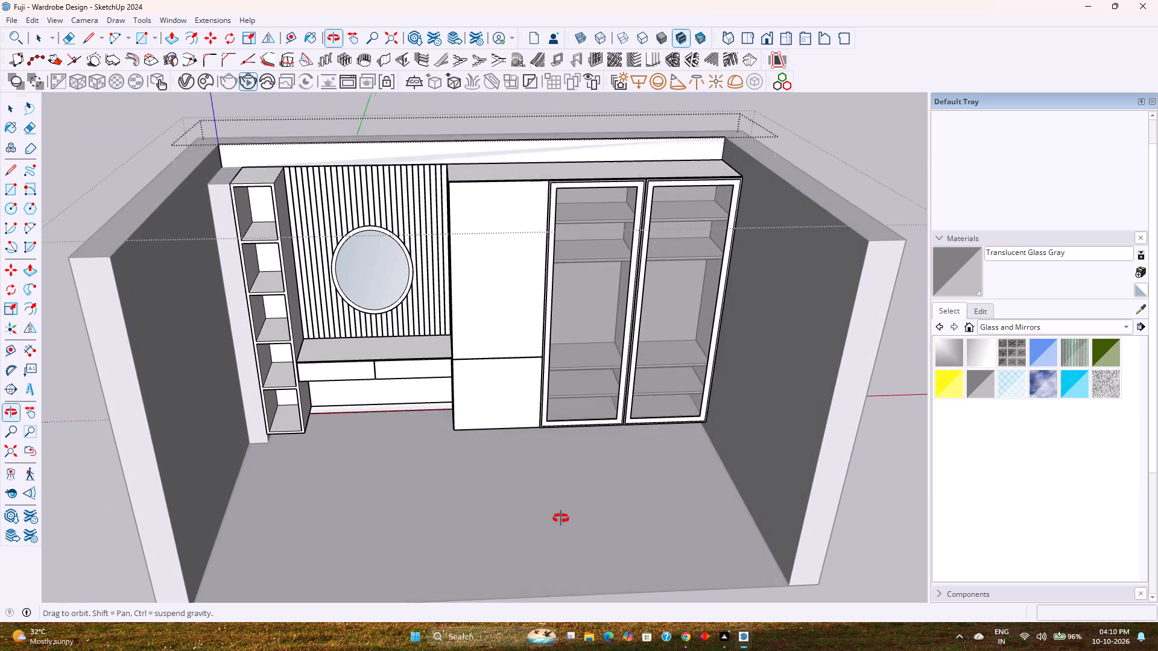
pyautogui.moveTo(561, 518); pyautogui.dragTo(558, 509, button='middle')
pyautogui.moveTo(557, 495); pyautogui.dragTo(572, 376, button='middle')
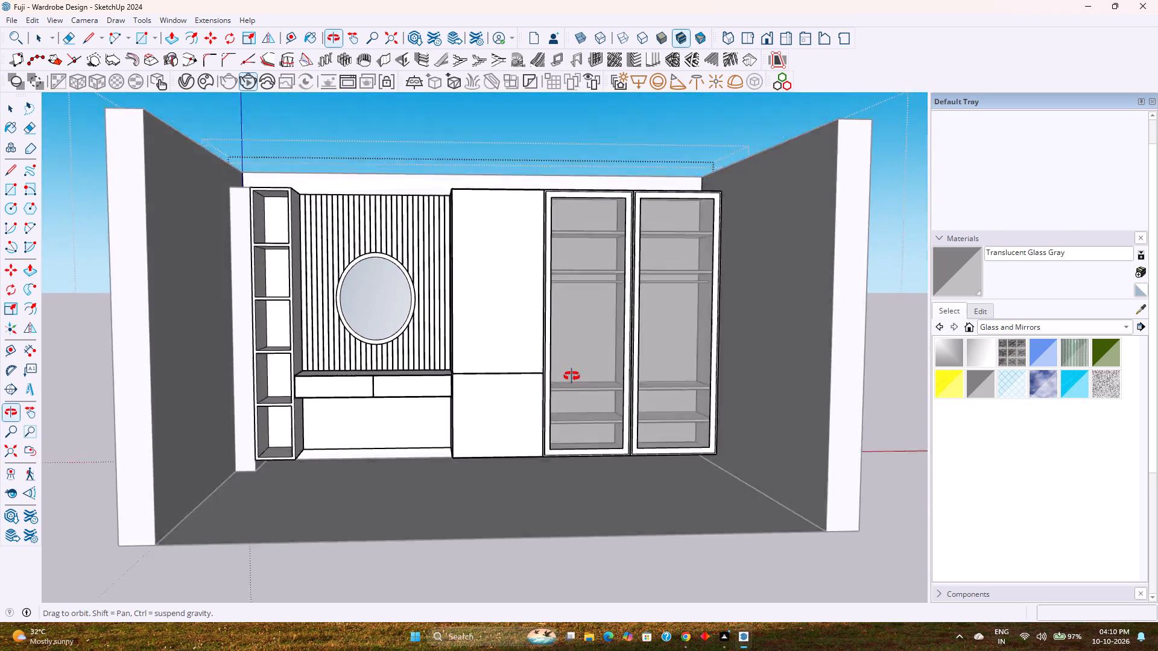
pyautogui.moveTo(572, 376); pyautogui.dragTo(464, 369, button='middle')
pyautogui.scroll(3, 535, 330)
pyautogui.scroll(-3, 535, 330)
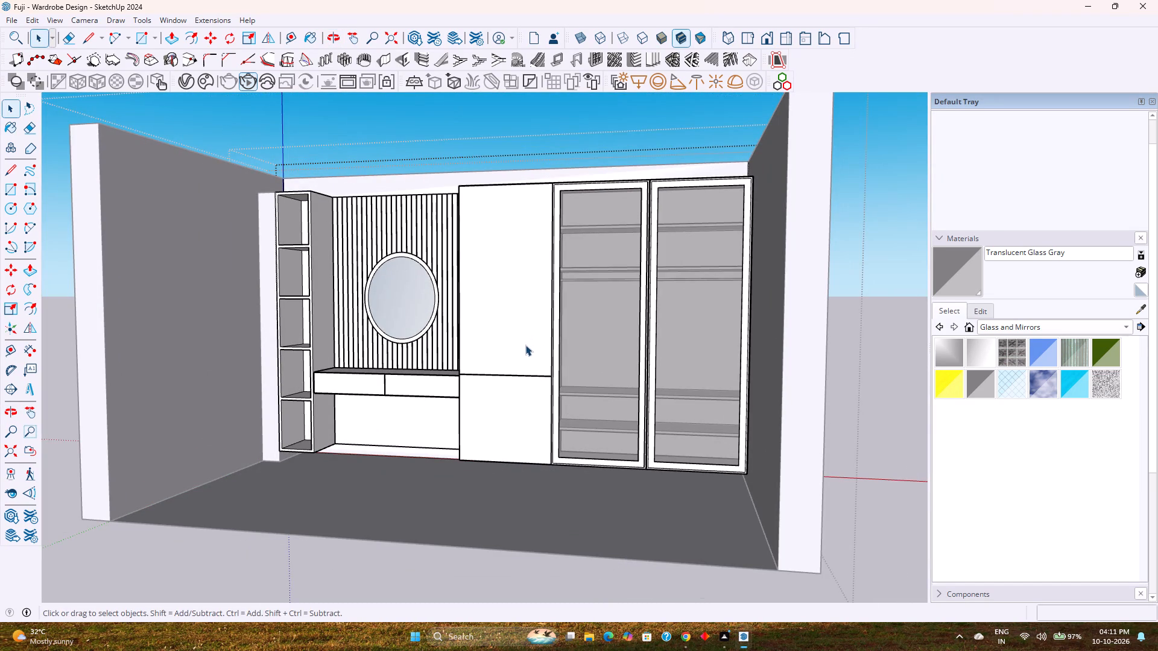
pyautogui.scroll(-1, 525, 392)
pyautogui.moveTo(524, 392); pyautogui.dragTo(527, 400, button='middle')
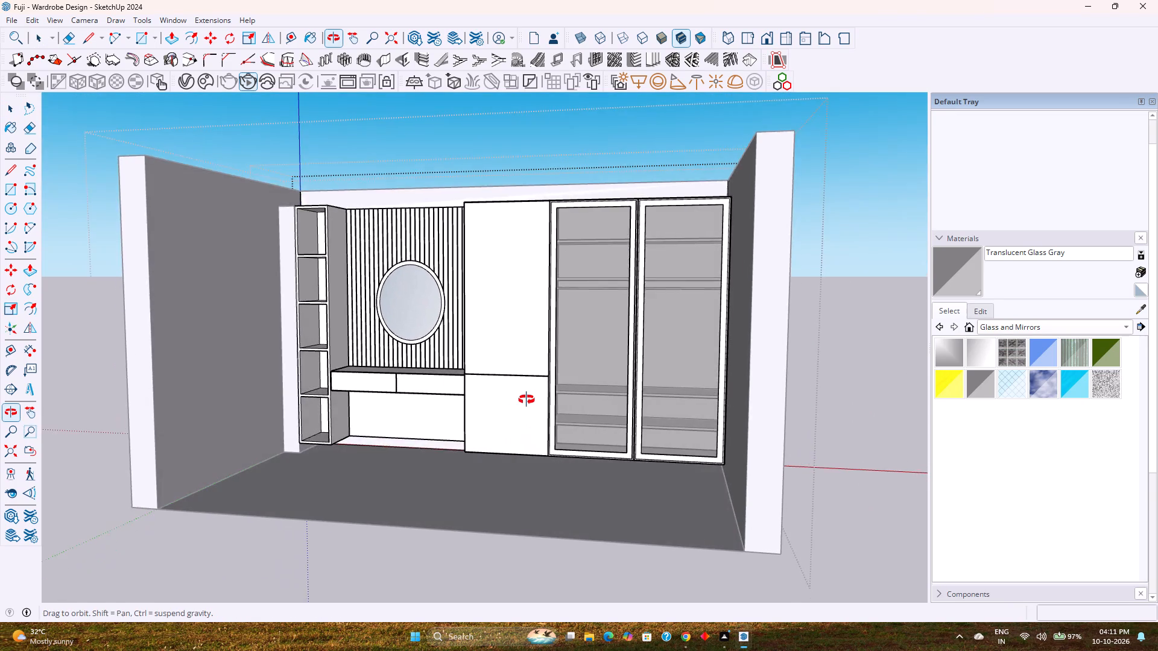
pyautogui.moveTo(527, 400); pyautogui.dragTo(640, 400, button='middle')
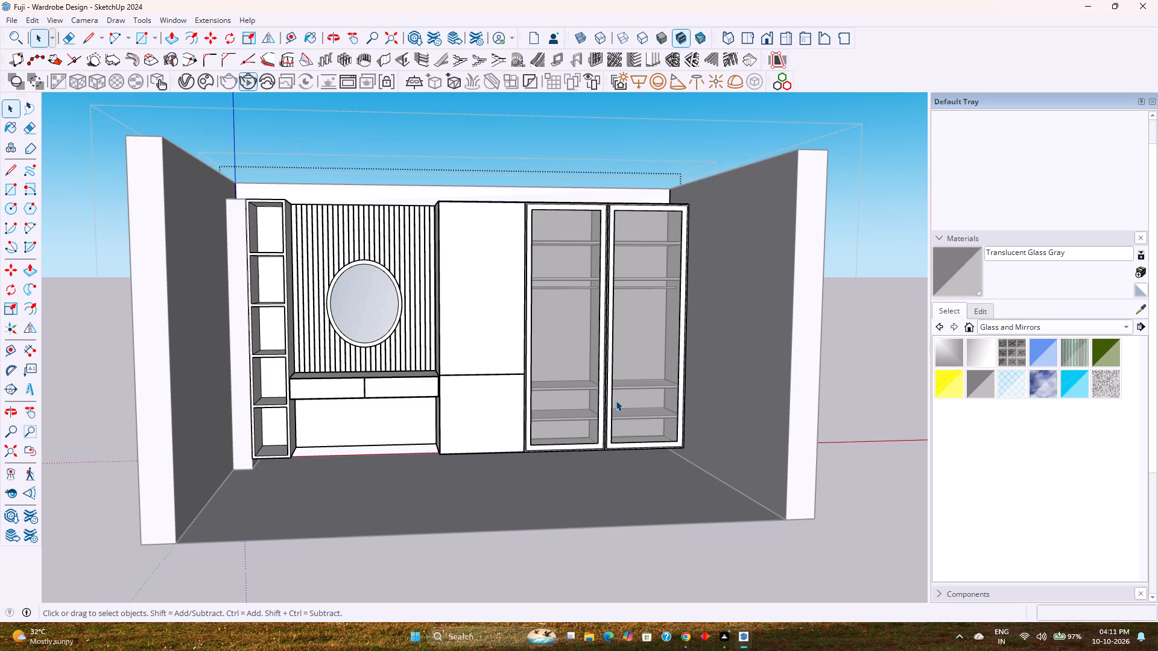
pyautogui.scroll(-1, 662, 403)
pyautogui.moveTo(662, 403); pyautogui.dragTo(510, 504, button='middle')
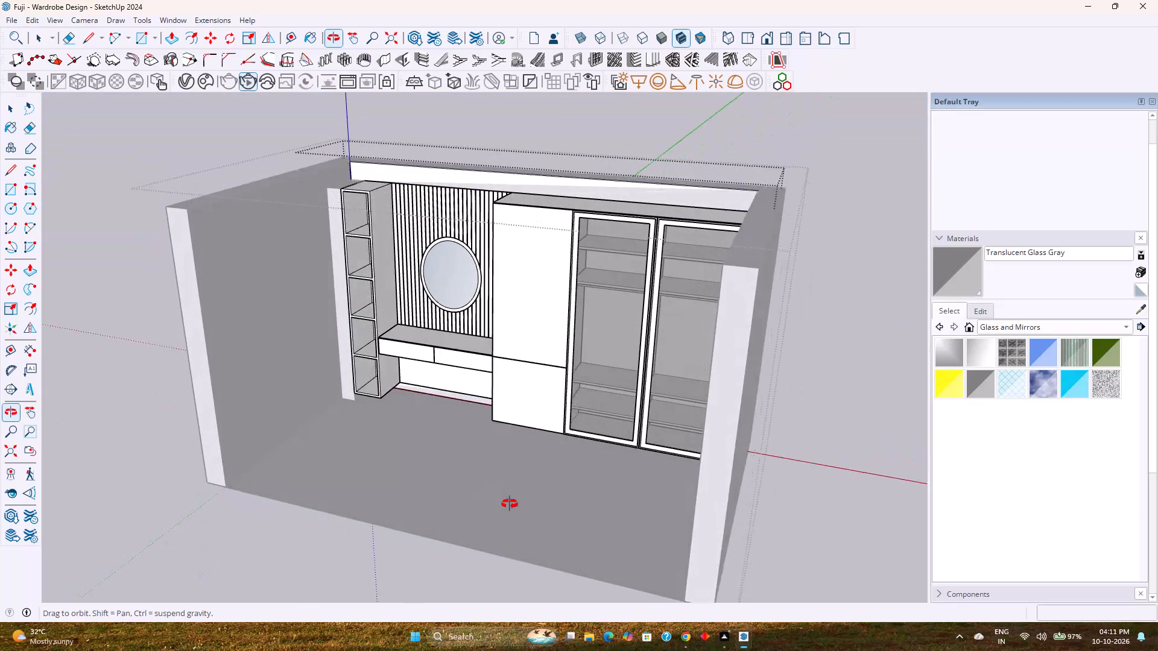
pyautogui.moveTo(510, 504); pyautogui.dragTo(514, 505, button='middle')
# Push the outer face of the side wall next to the glass-door wardrobe outward by 1'6".
pyautogui.press('Escape')
pyautogui.moveTo(626, 459); pyautogui.dragTo(688, 465, button='middle')
pyautogui.keyDown('shift'); pyautogui.moveTo(698, 465); pyautogui.dragTo(505, 478, button='middle'); pyautogui.keyUp('shift')
pyautogui.moveTo(544, 470); pyautogui.dragTo(379, 470, button='middle')
pyautogui.click(446, 419)
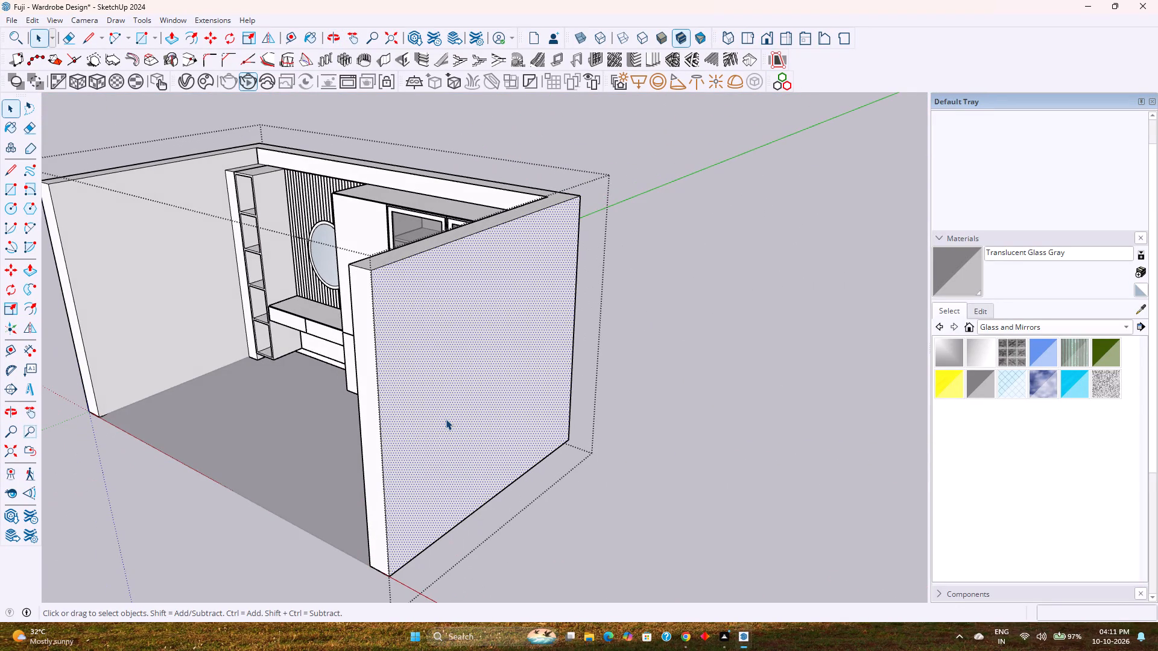
pyautogui.press('p')
pyautogui.click(446, 419)
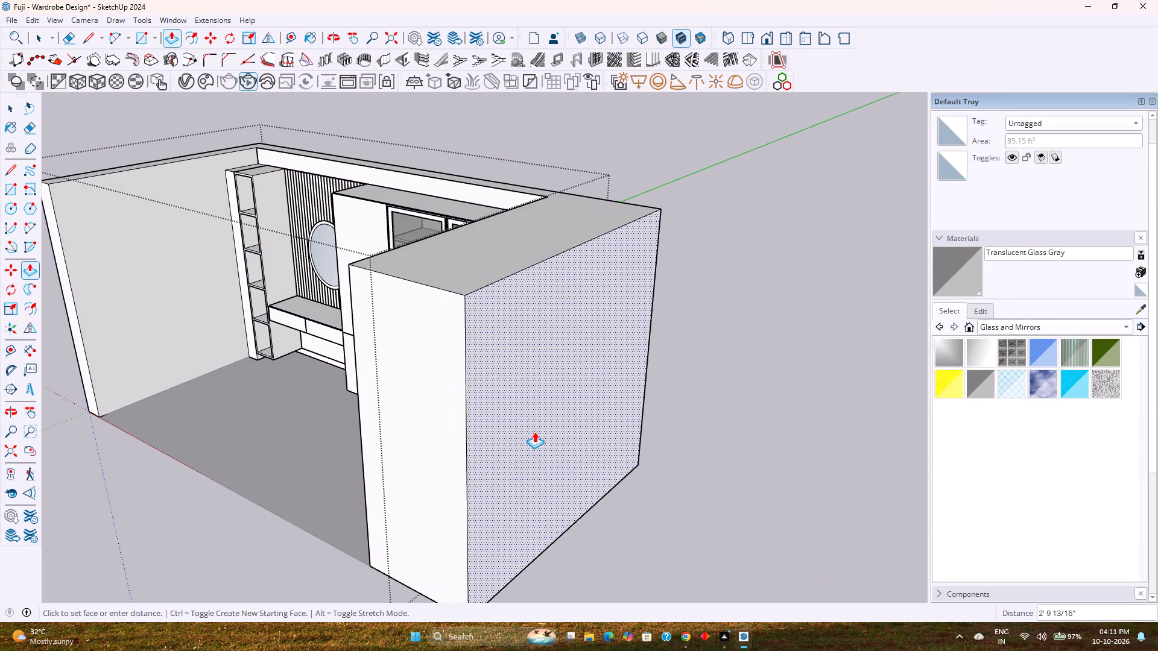
pyautogui.press('1')
pyautogui.write("'6")
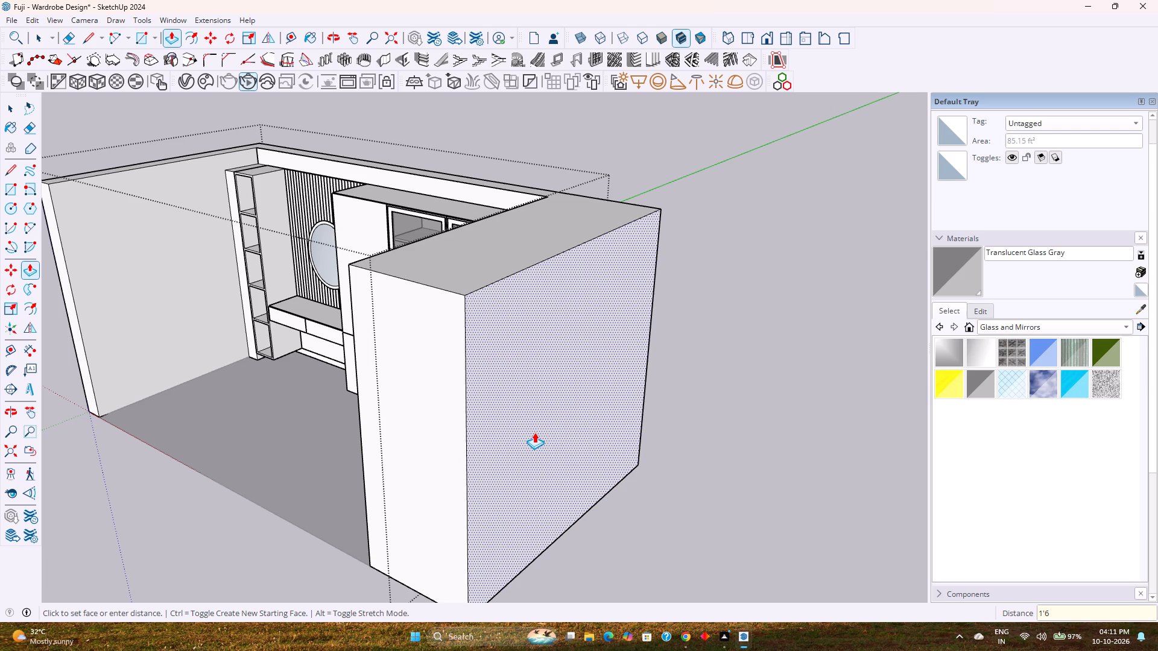
pyautogui.hotkey('shift', '"')
pyautogui.press('Return')
# Push the inner face of the same side wall back by 1'6", away from the wardrobe.
pyautogui.moveTo(407, 432); pyautogui.dragTo(704, 495, button='middle')
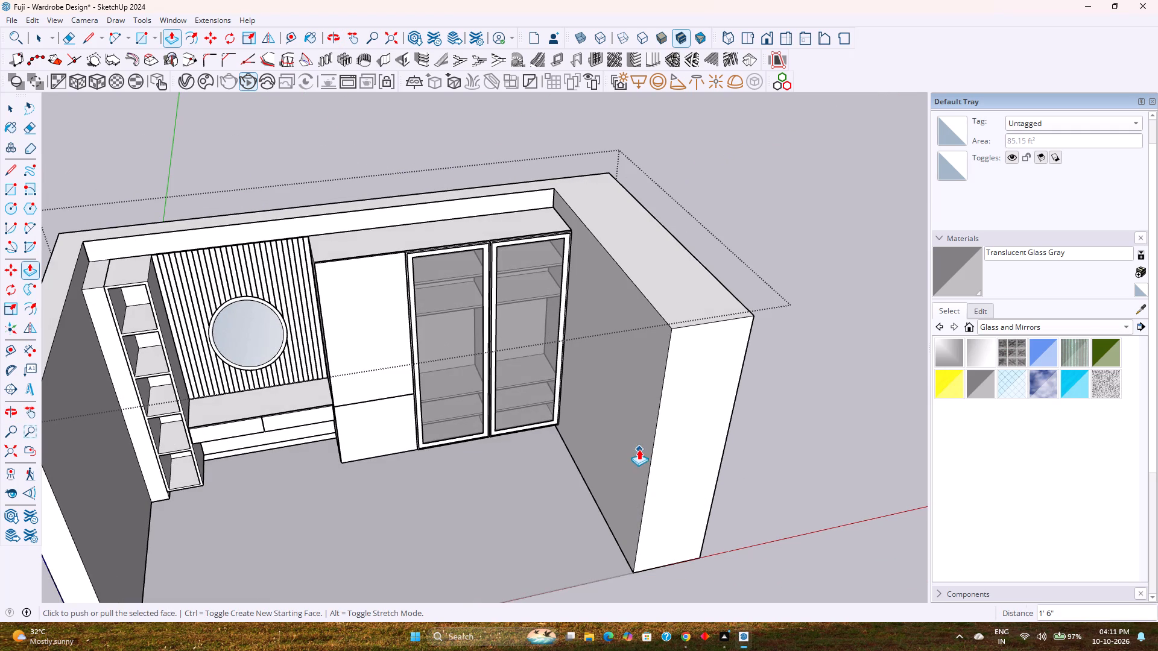
pyautogui.press('Escape')
pyautogui.click(621, 445)
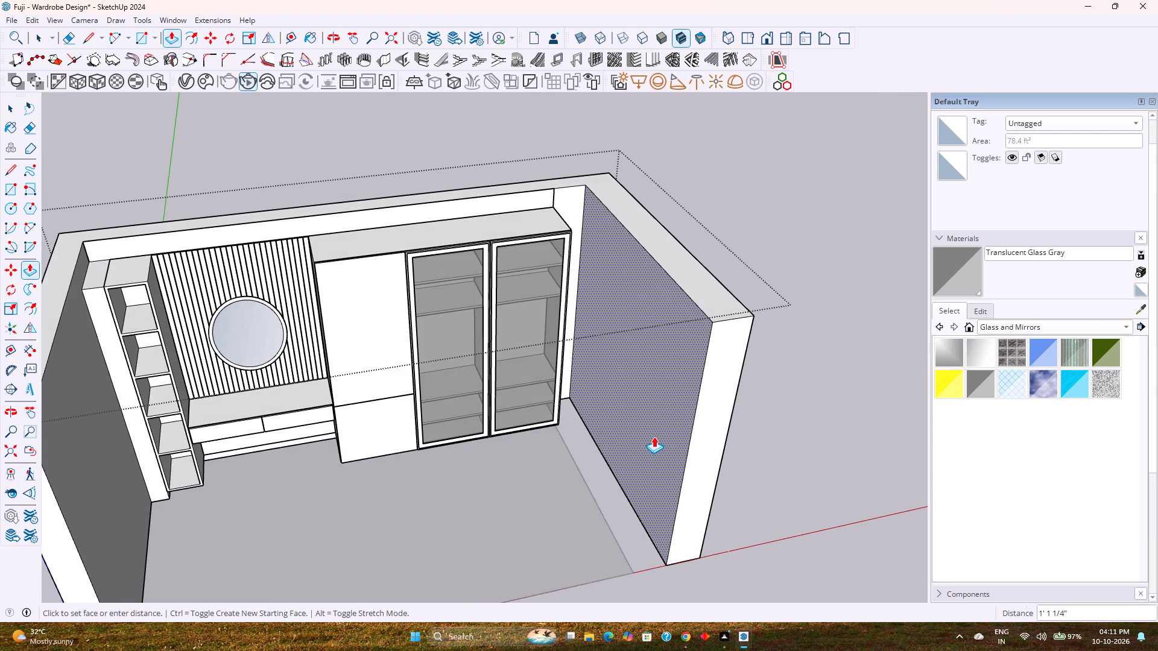
pyautogui.press('1')
pyautogui.write("'6")
pyautogui.hotkey('shift', '"')
pyautogui.hotkey('shift', 'Return')
pyautogui.press('space')
# Open the group containing the back wall, dressing unit and wardrobe for editing.
pyautogui.moveTo(620, 438); pyautogui.dragTo(493, 449, button='middle')
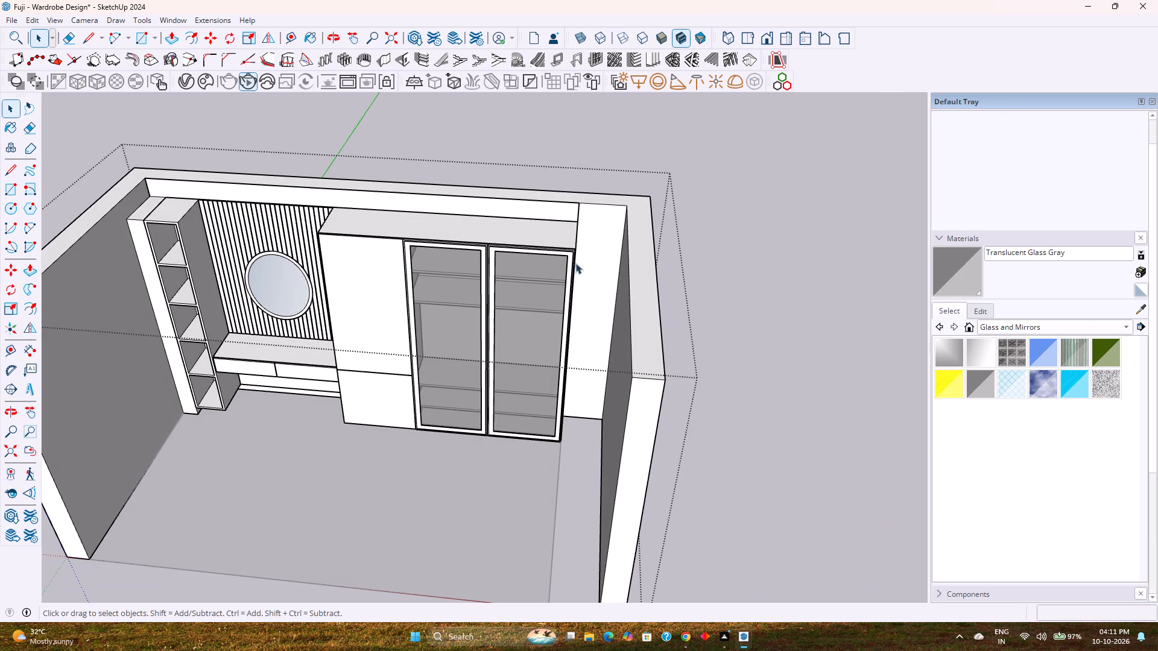
pyautogui.click(565, 210)
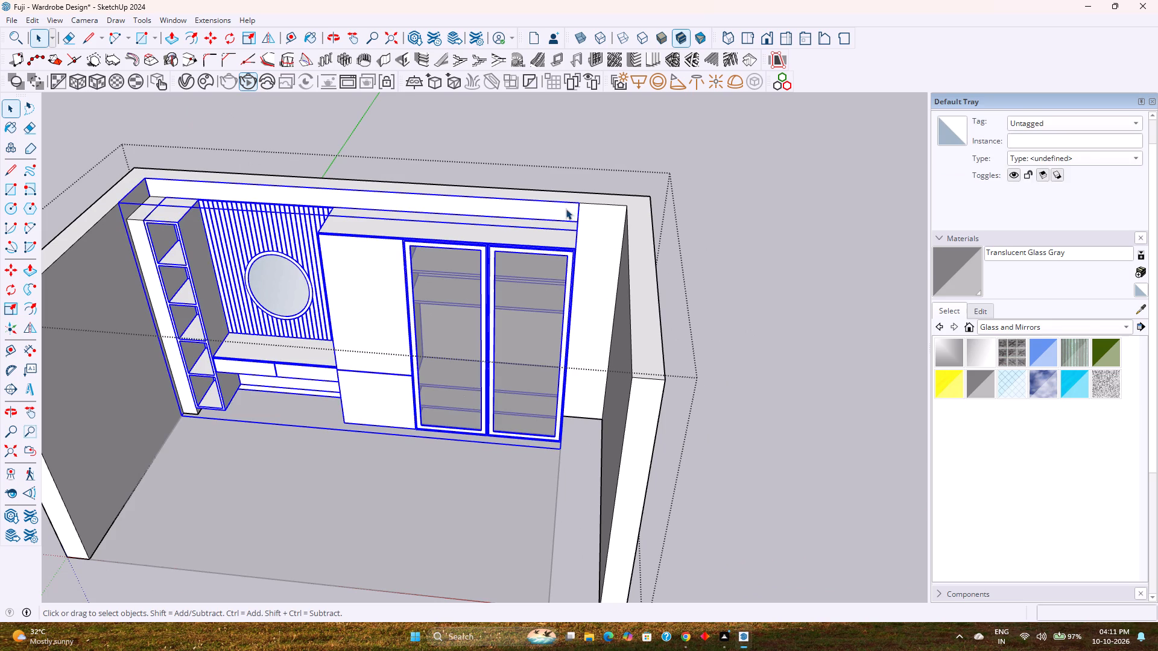
pyautogui.doubleClick(565, 215)
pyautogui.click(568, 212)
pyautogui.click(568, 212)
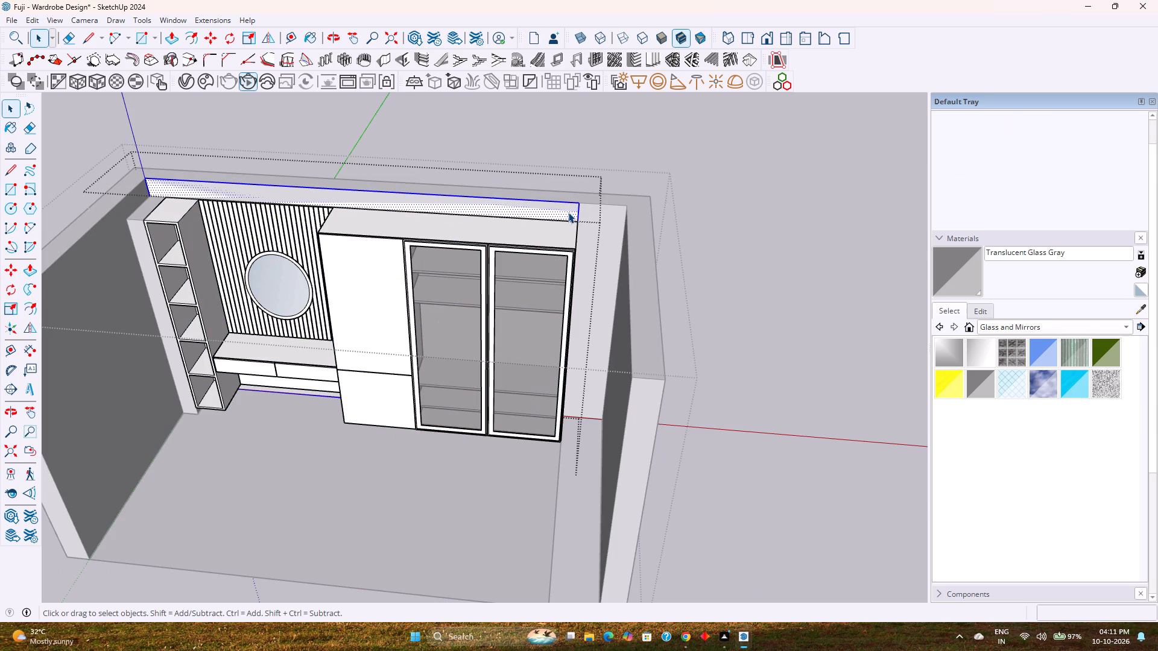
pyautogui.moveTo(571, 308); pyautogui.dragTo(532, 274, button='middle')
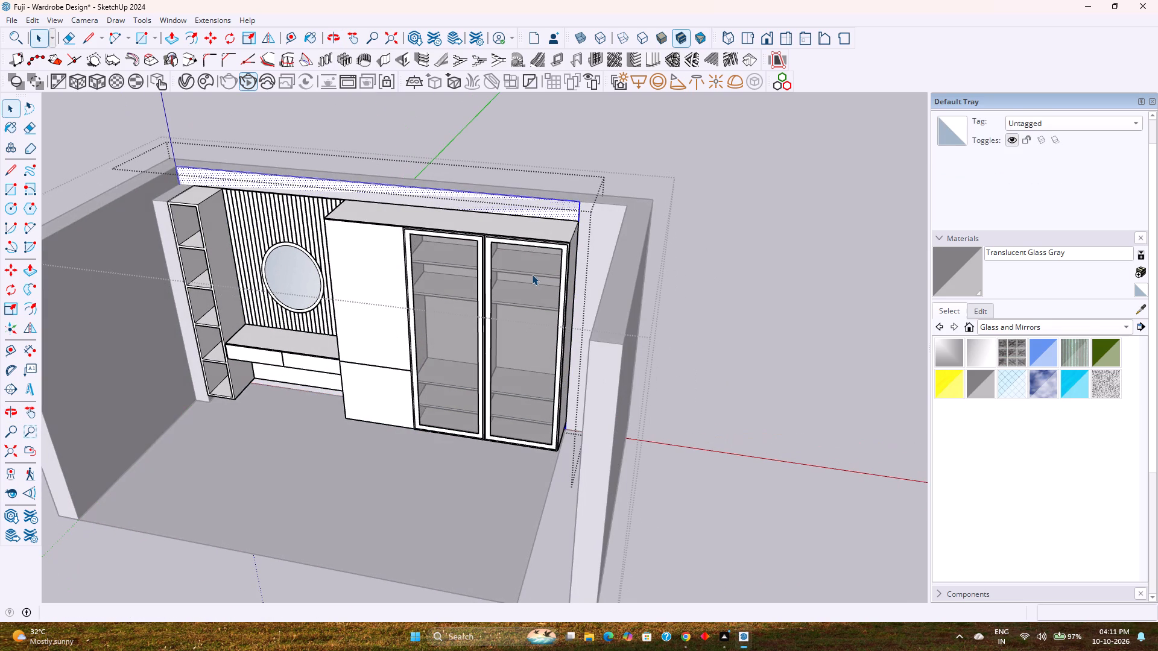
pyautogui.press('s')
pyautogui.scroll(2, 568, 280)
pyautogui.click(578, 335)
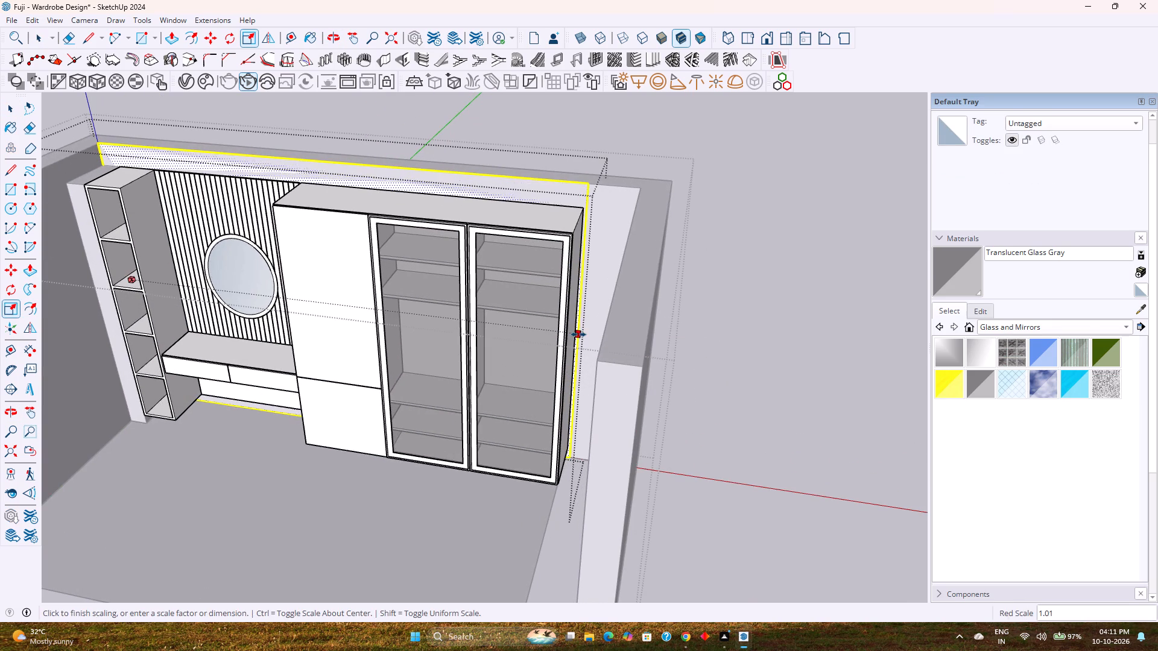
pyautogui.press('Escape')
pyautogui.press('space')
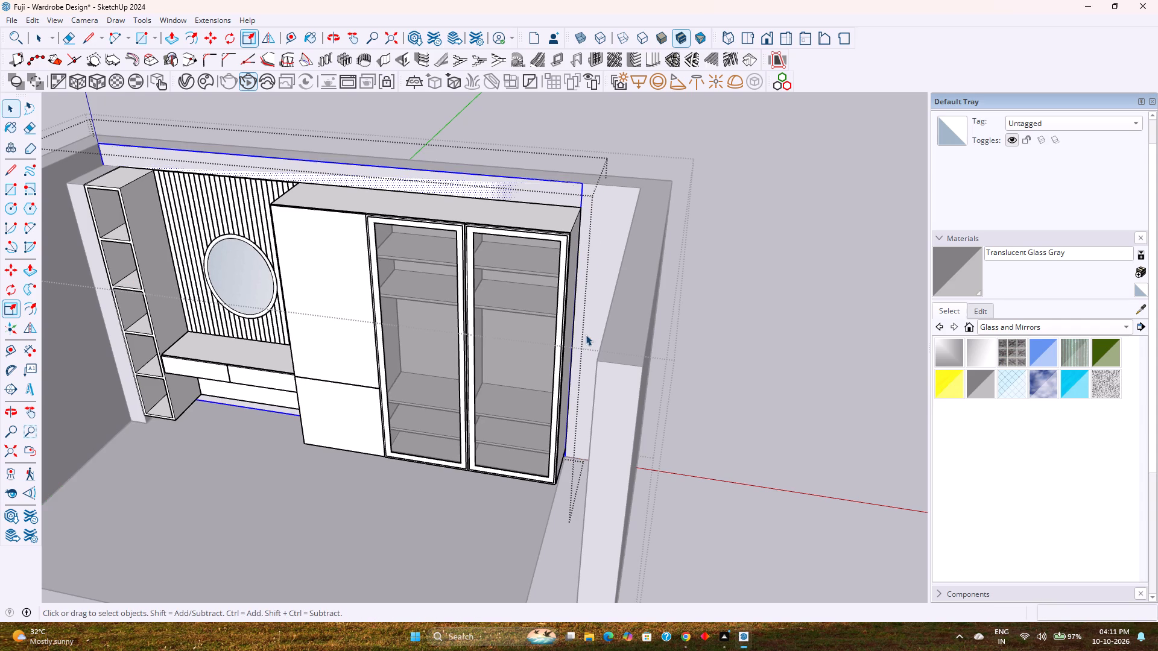
# Move the back wall's vertical end edge beside the glass-door wardrobe outward by 1'6" to meet the side wall's inner corner.
pyautogui.click(580, 197)
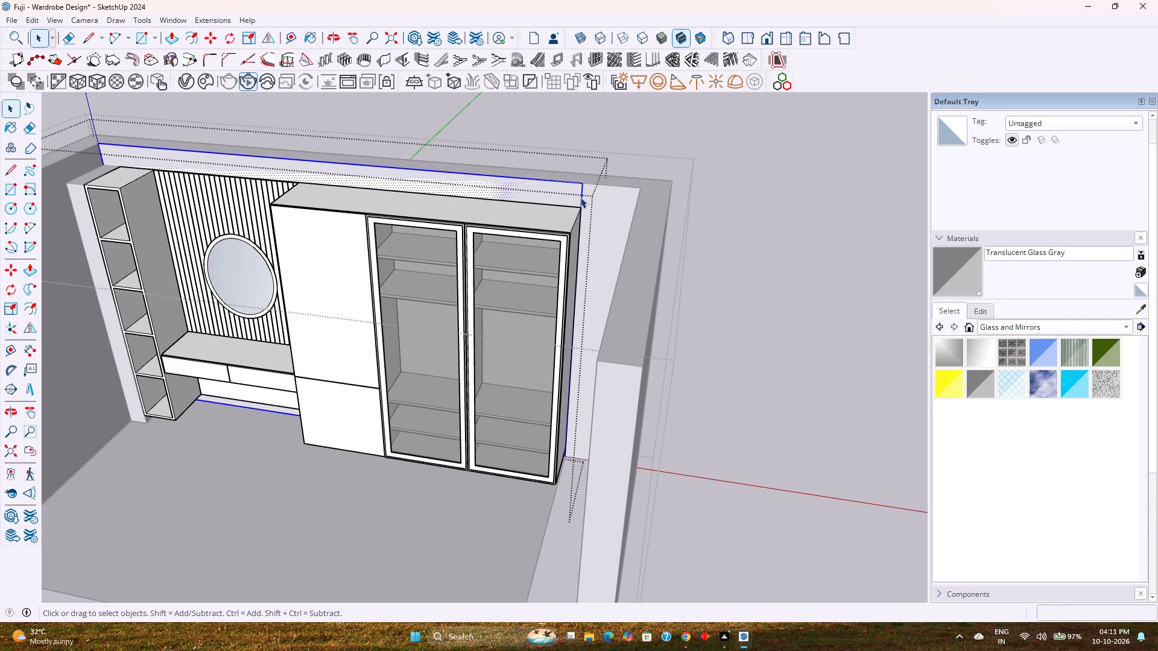
pyautogui.moveTo(587, 222); pyautogui.dragTo(448, 362, button='middle')
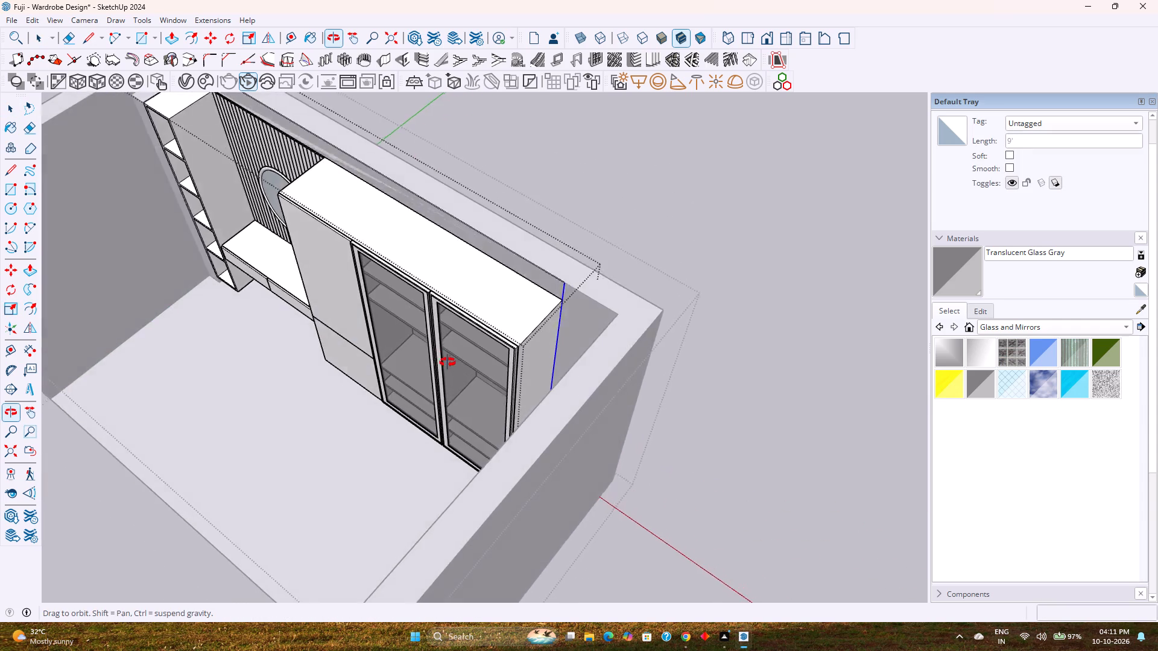
pyautogui.moveTo(448, 362); pyautogui.dragTo(630, 298, button='middle')
pyautogui.press('m')
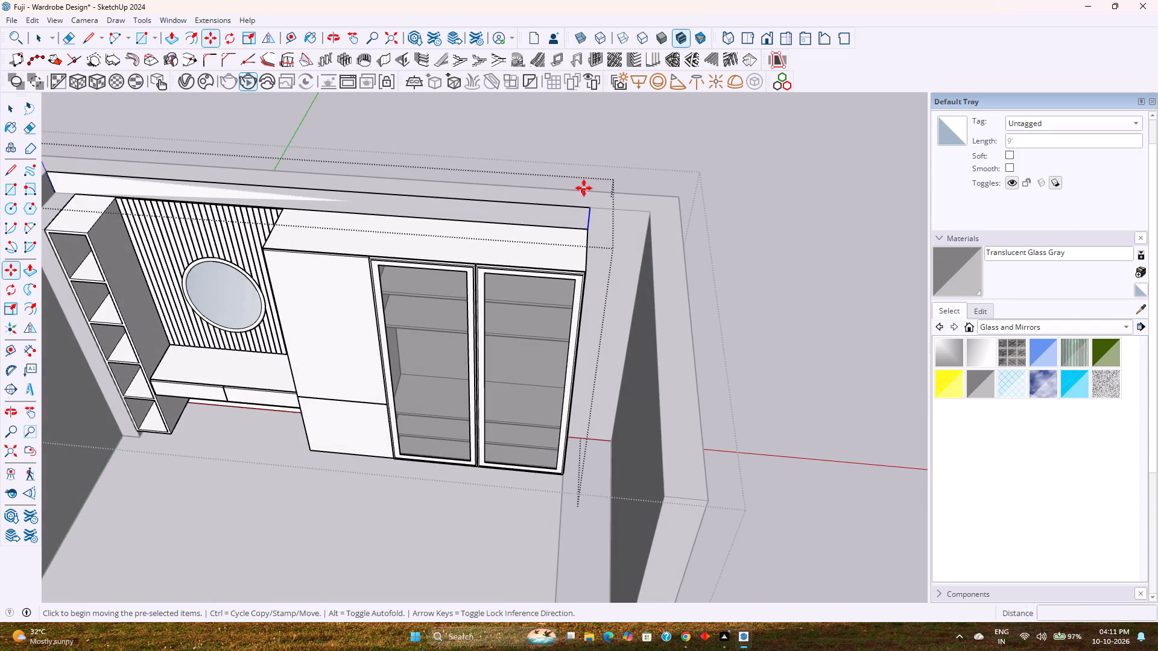
pyautogui.click(589, 210)
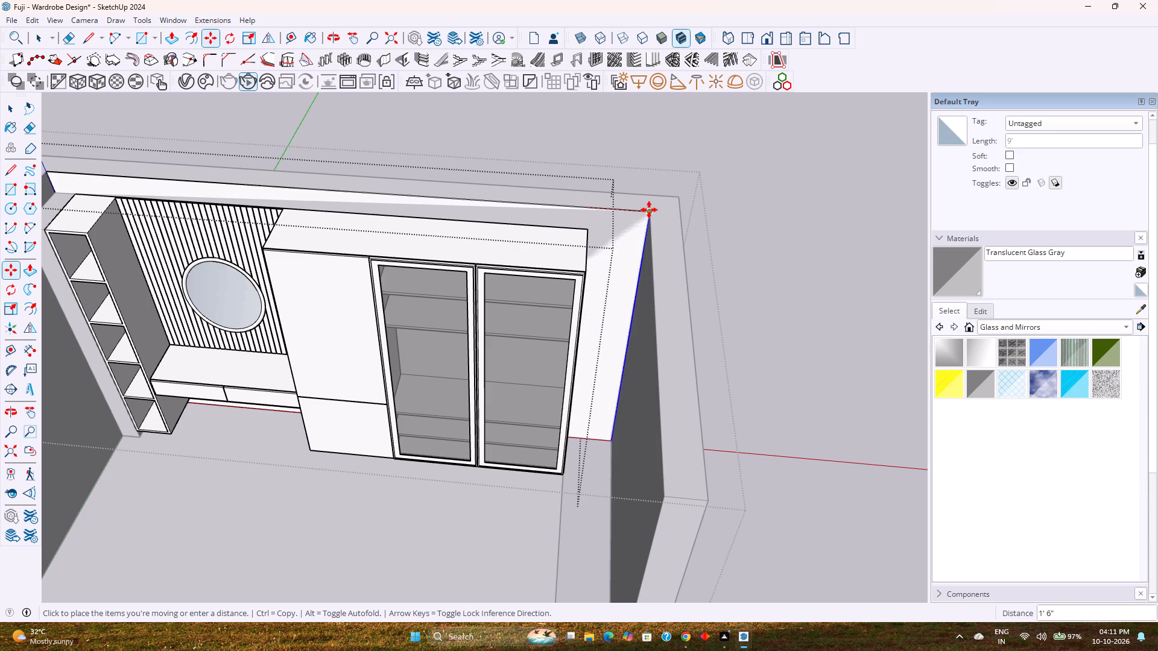
pyautogui.click(649, 210)
# Examine the extended back wall and the wardrobe's base near the side wall, and close the group.
pyautogui.moveTo(593, 359); pyautogui.dragTo(615, 242, button='middle')
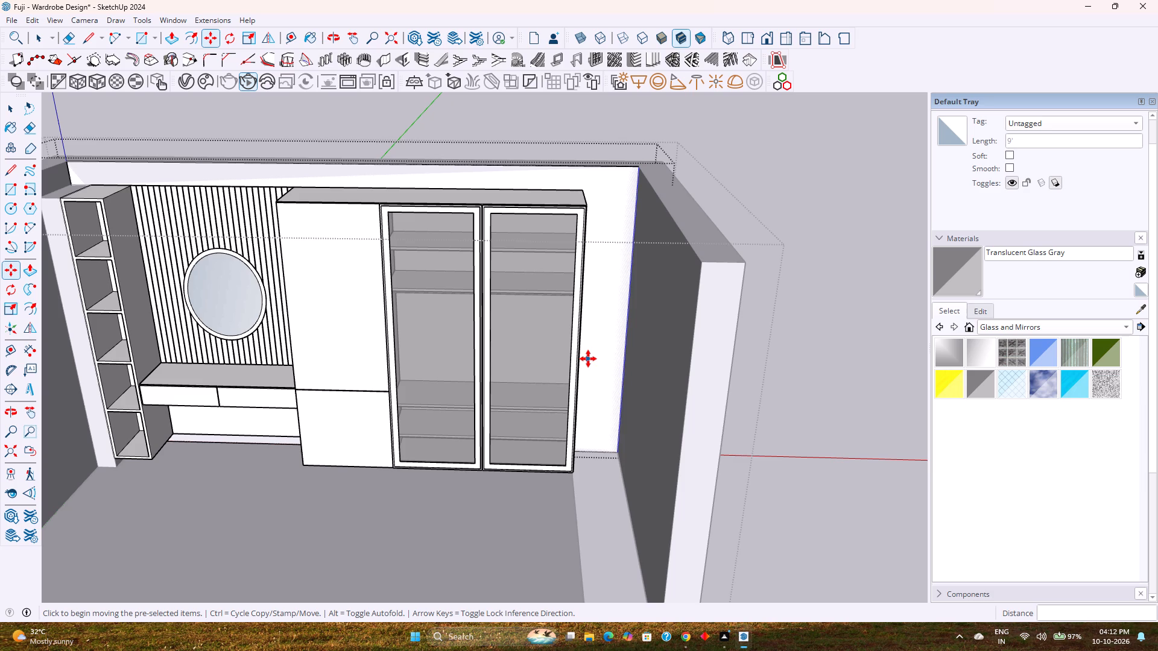
pyautogui.scroll(-1, 579, 368)
pyautogui.moveTo(579, 368); pyautogui.dragTo(624, 256, button='middle')
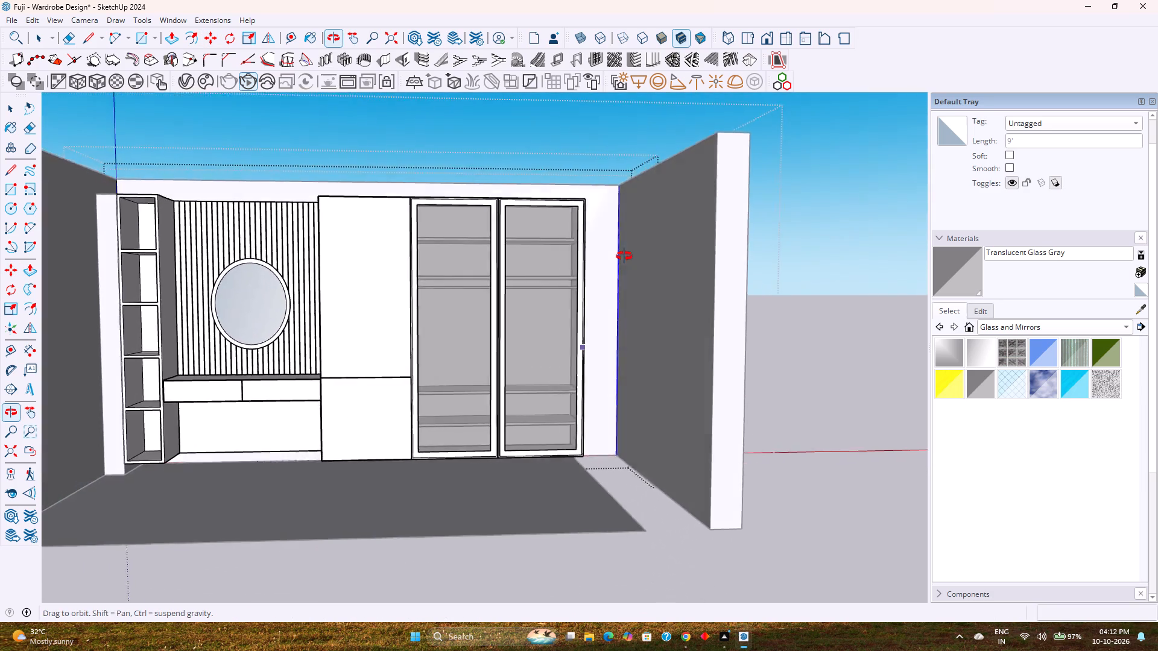
pyautogui.moveTo(624, 256); pyautogui.dragTo(565, 321, button='middle')
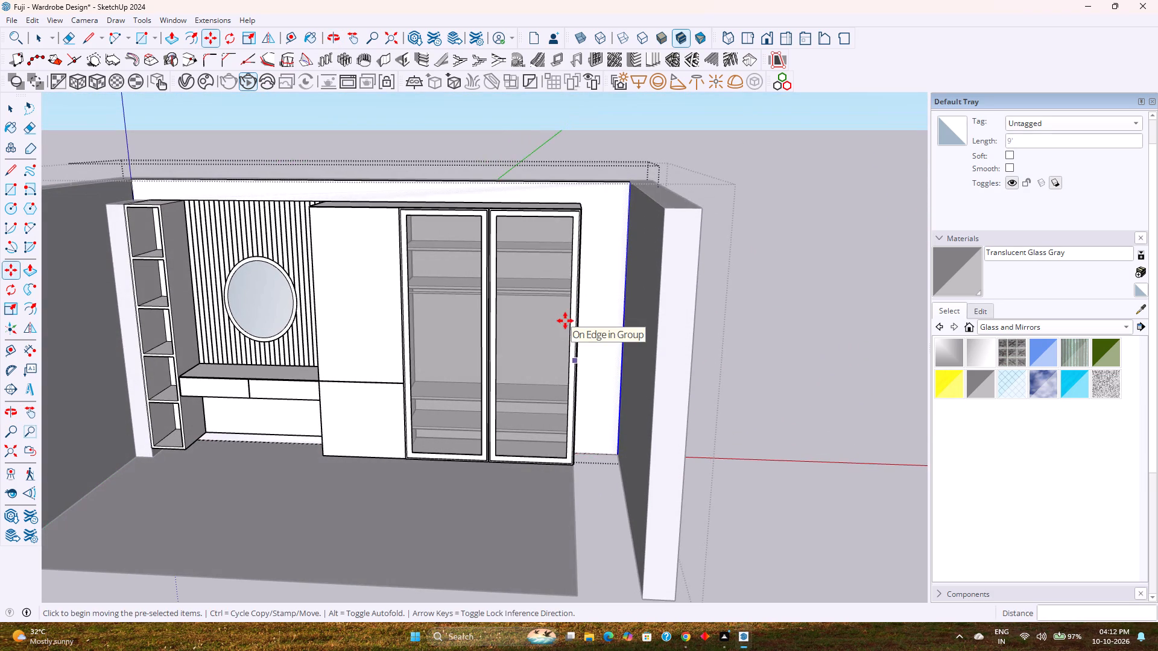
pyautogui.press('space')
pyautogui.scroll(5, 619, 473)
pyautogui.moveTo(561, 458); pyautogui.dragTo(559, 409, button='middle')
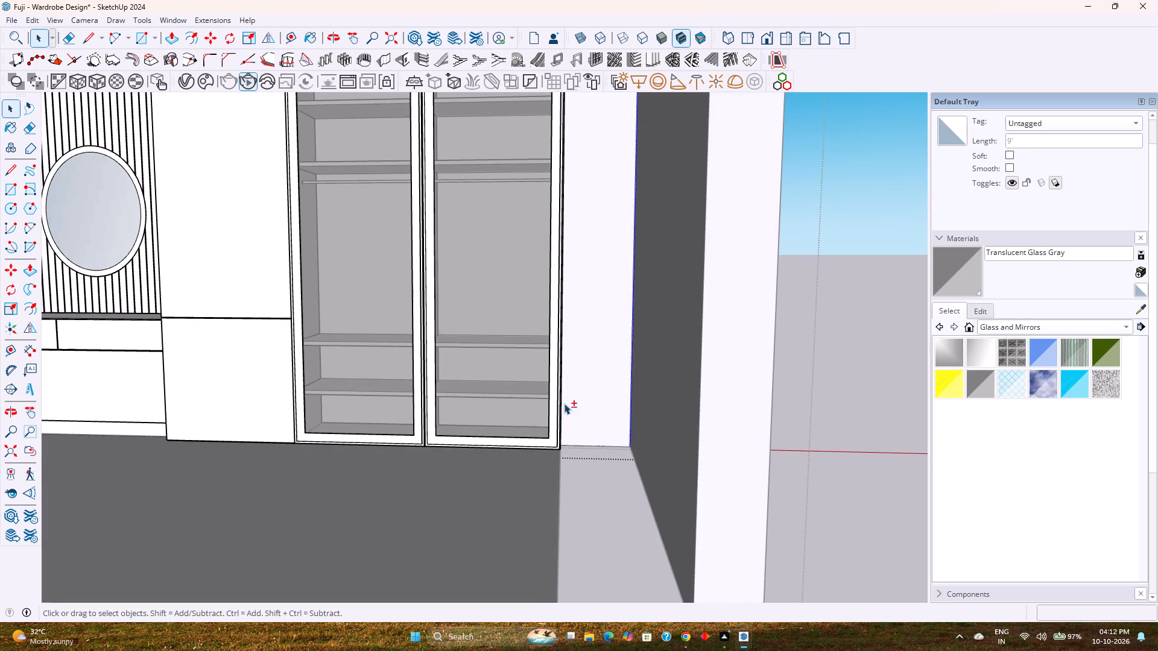
pyautogui.keyDown('shift'); pyautogui.moveTo(564, 403); pyautogui.dragTo(579, 447, button='middle'); pyautogui.keyUp('shift')
pyautogui.moveTo(580, 460); pyautogui.dragTo(580, 429, button='middle')
pyautogui.scroll(5, 590, 492)
pyautogui.moveTo(589, 488); pyautogui.dragTo(583, 454, button='middle')
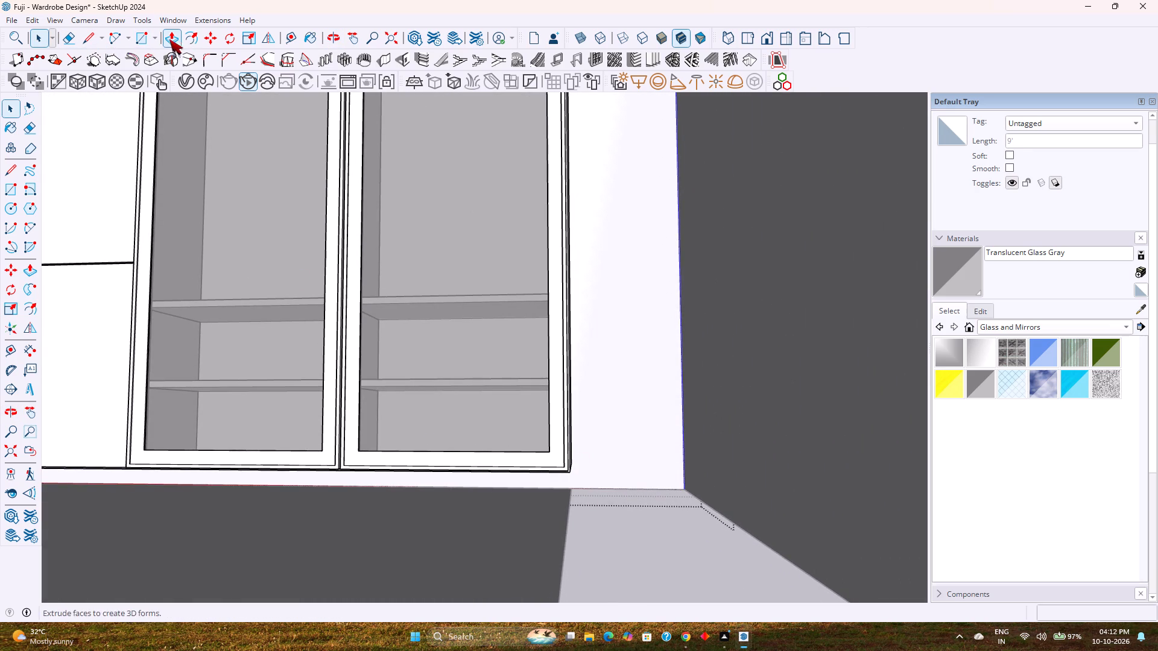
pyautogui.scroll(-1, 498, 419)
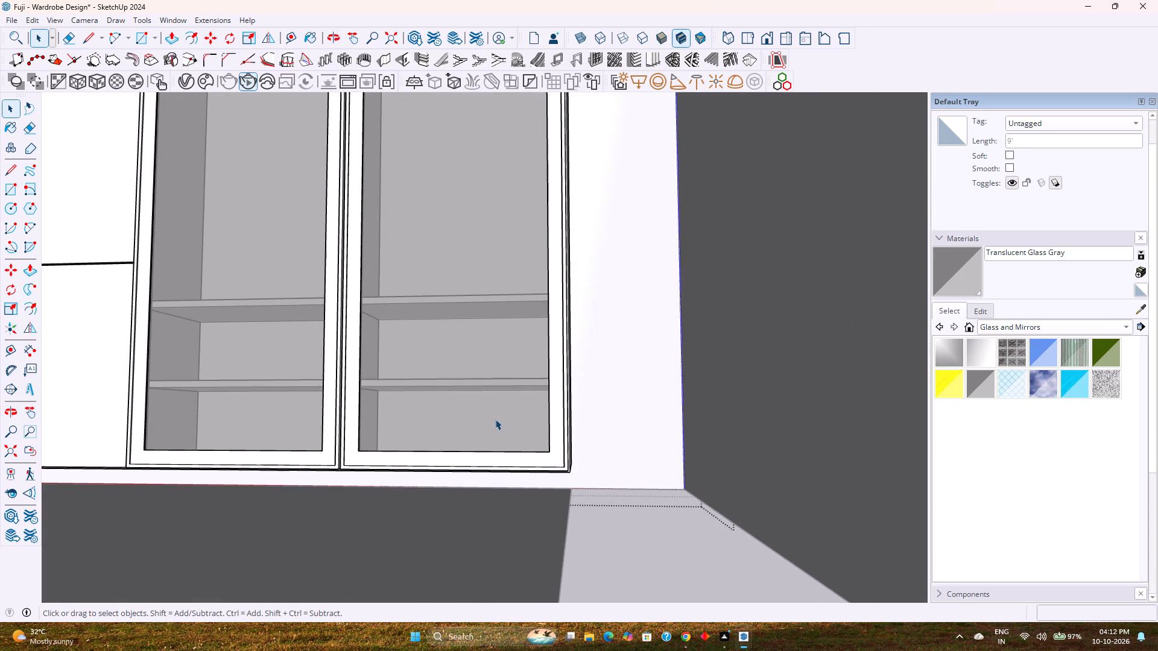
pyautogui.scroll(-4, 495, 419)
pyautogui.moveTo(493, 408); pyautogui.dragTo(508, 433, button='middle')
pyautogui.click(525, 432)
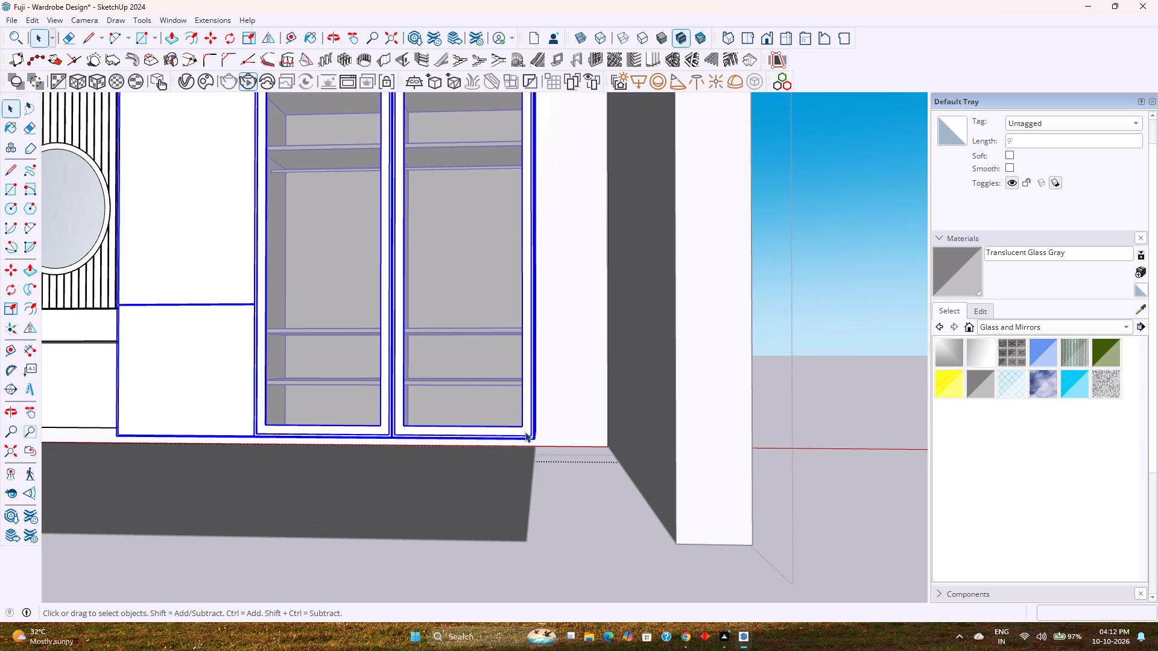
pyautogui.scroll(-6, 501, 435)
pyautogui.press('Escape')
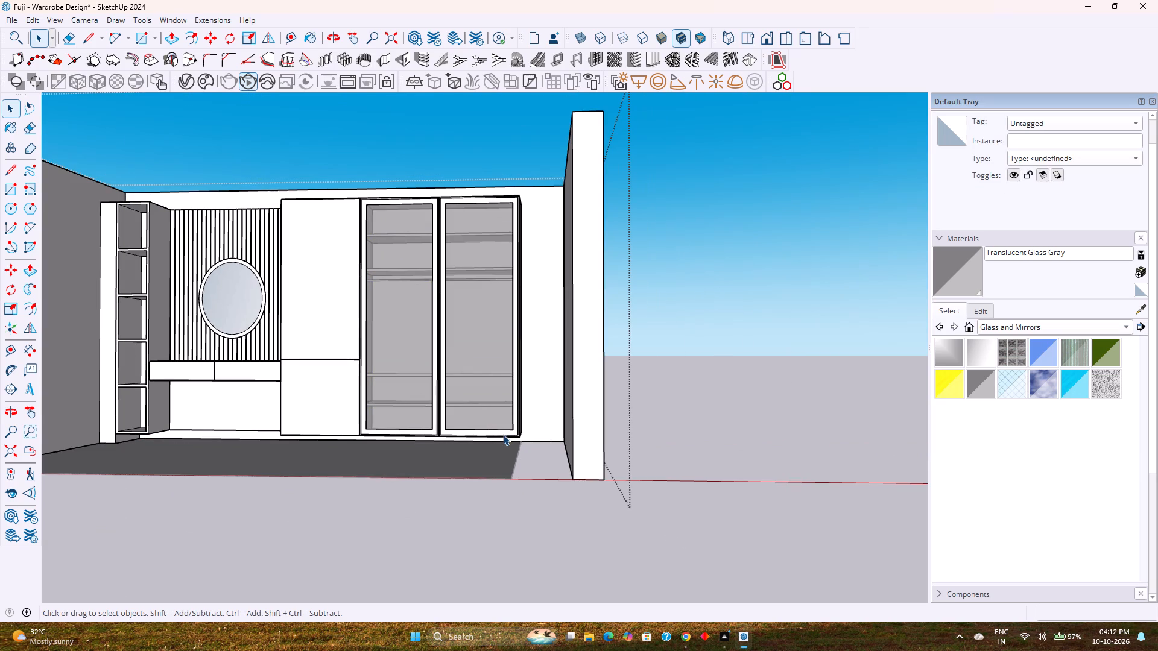
# Reopen the back wall and furniture group and place a horizontal guide 4" above the wall's bottom edge beside the wardrobe.
pyautogui.click(552, 394)
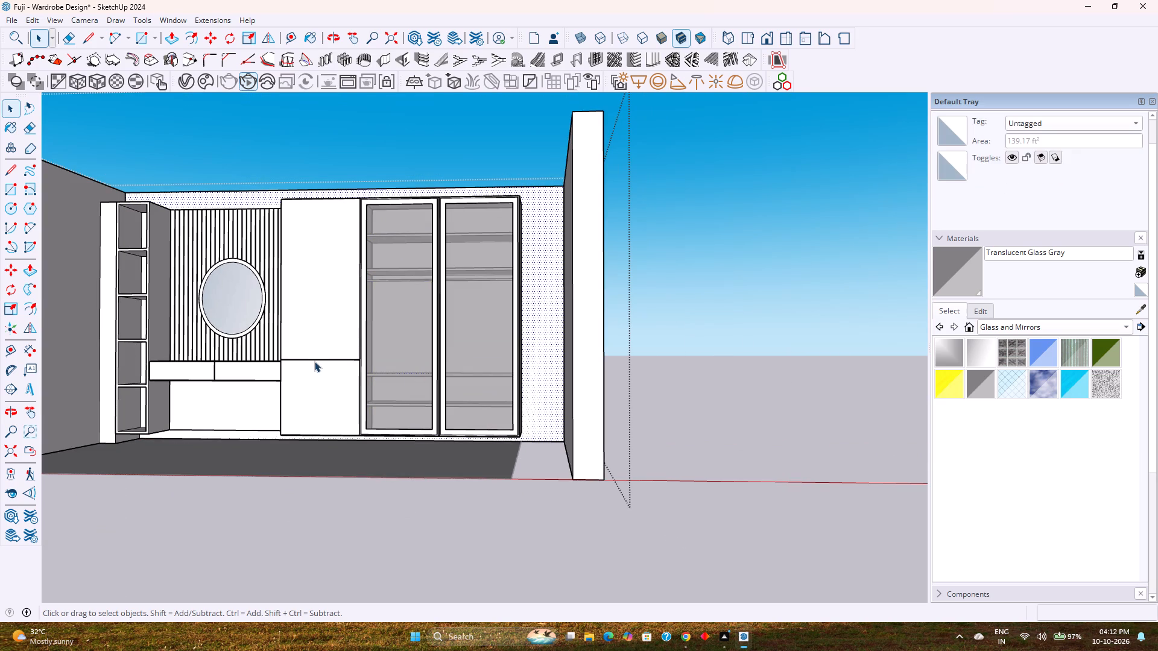
pyautogui.click(303, 360)
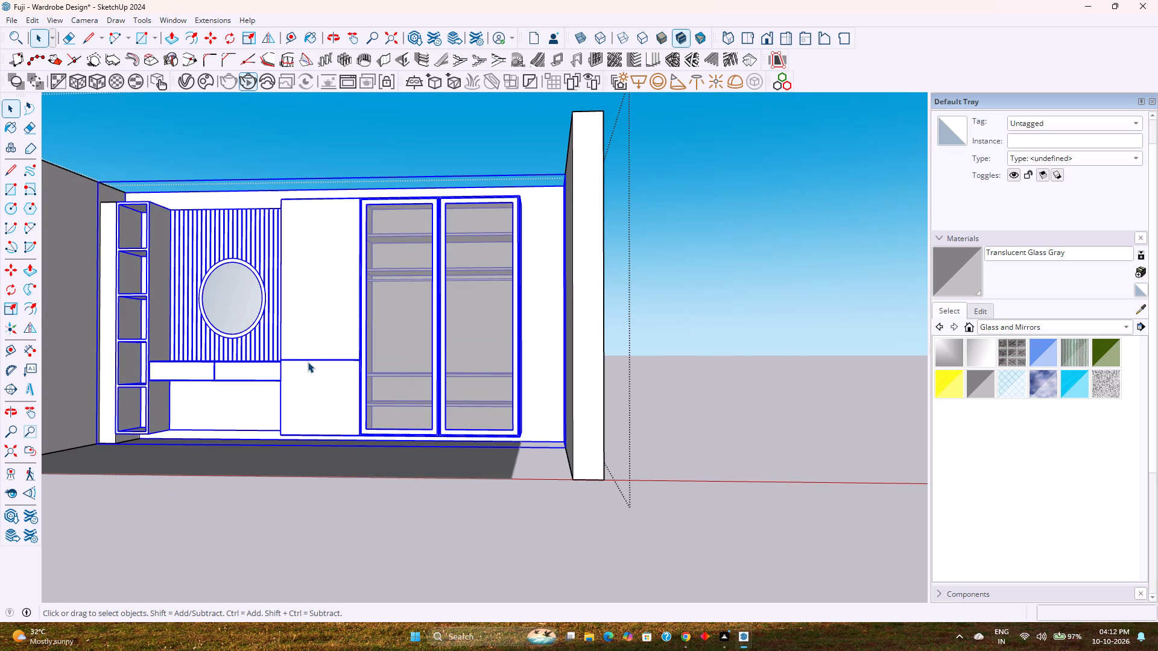
pyautogui.doubleClick(308, 362)
pyautogui.scroll(5, 504, 438)
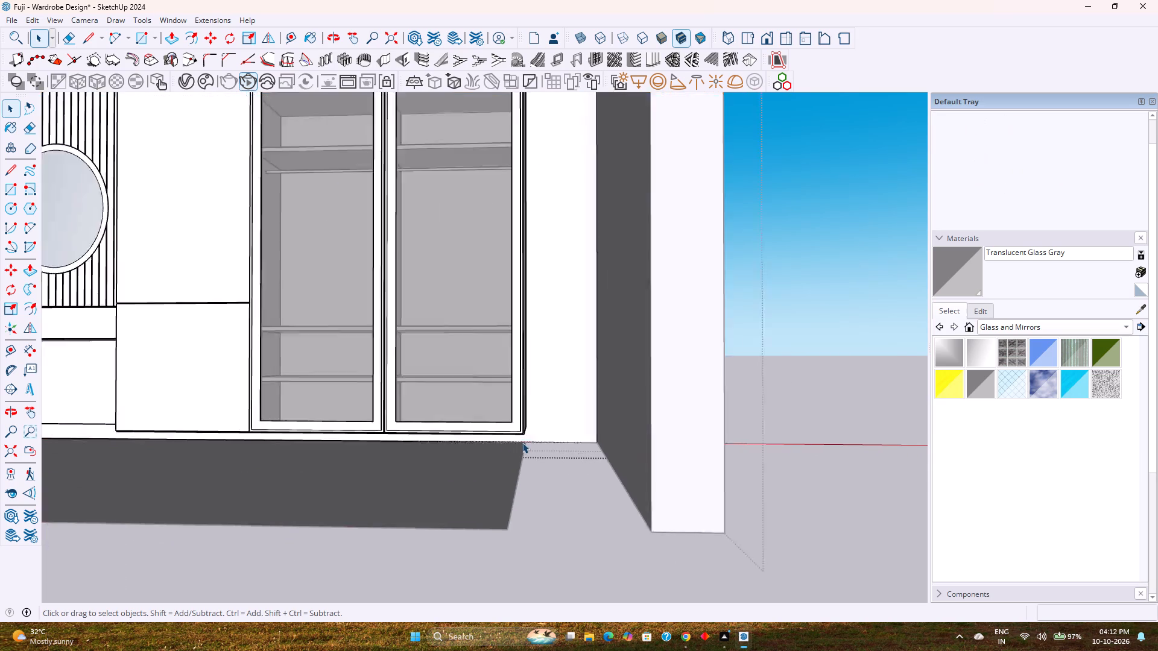
pyautogui.scroll(2, 522, 442)
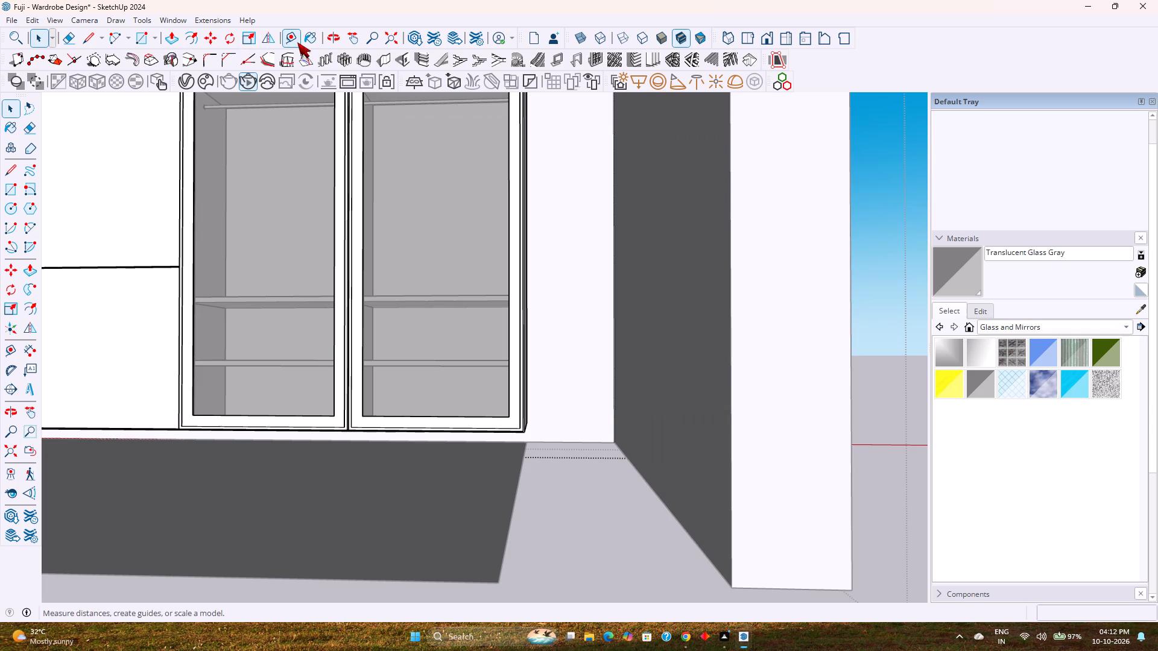
pyautogui.click(297, 42)
pyautogui.click(575, 441)
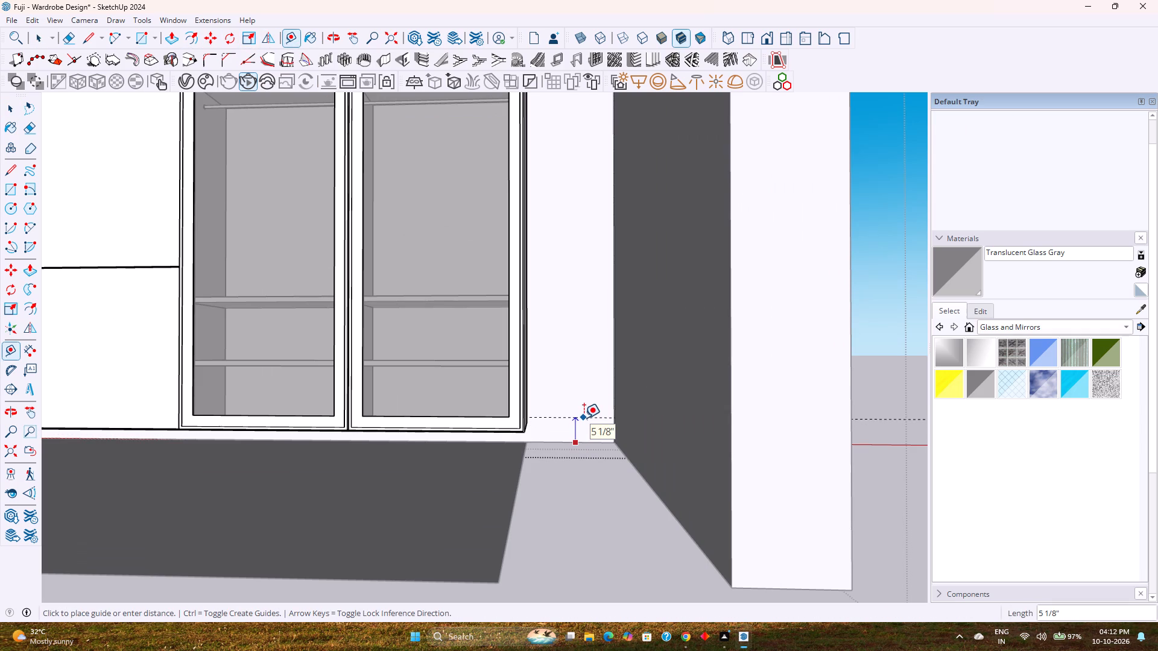
pyautogui.press('4')
pyautogui.press('Return')
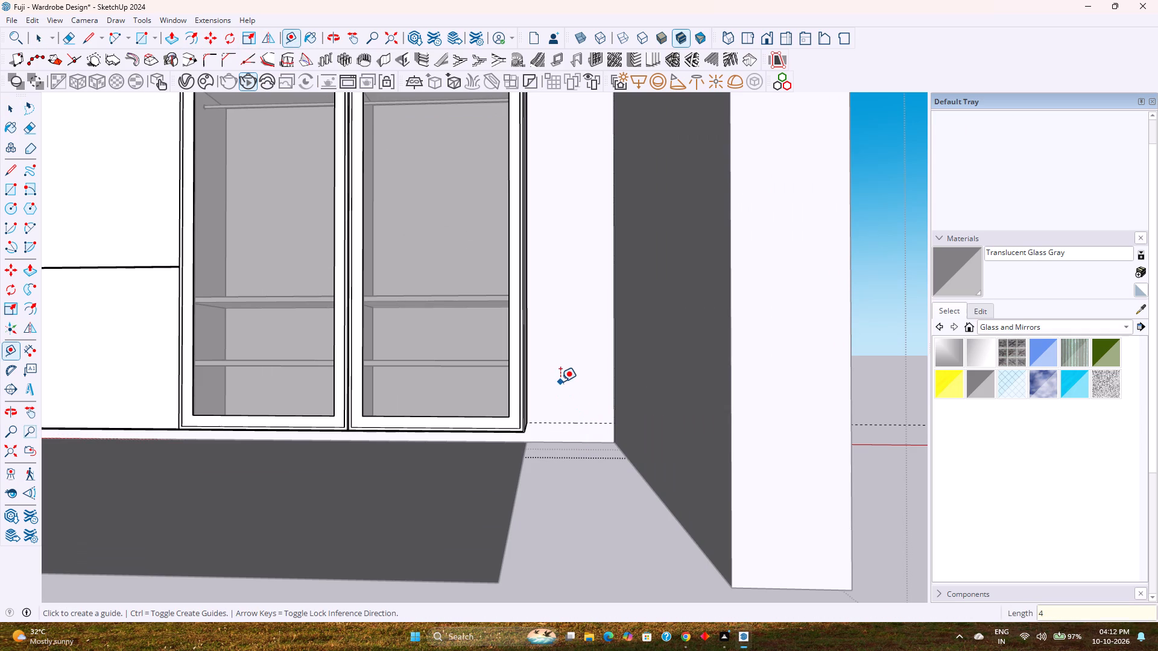
# Measure the gap between the side wall's inner corner and the glass-door wardrobe.
pyautogui.scroll(-1, 560, 386)
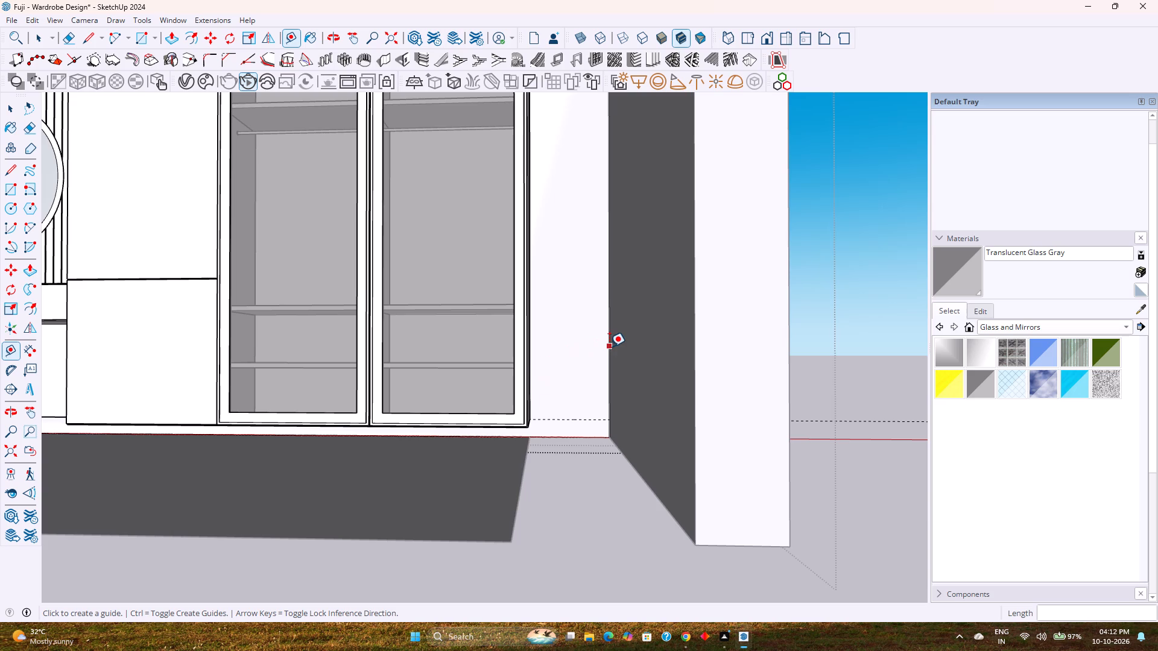
pyautogui.click(609, 347)
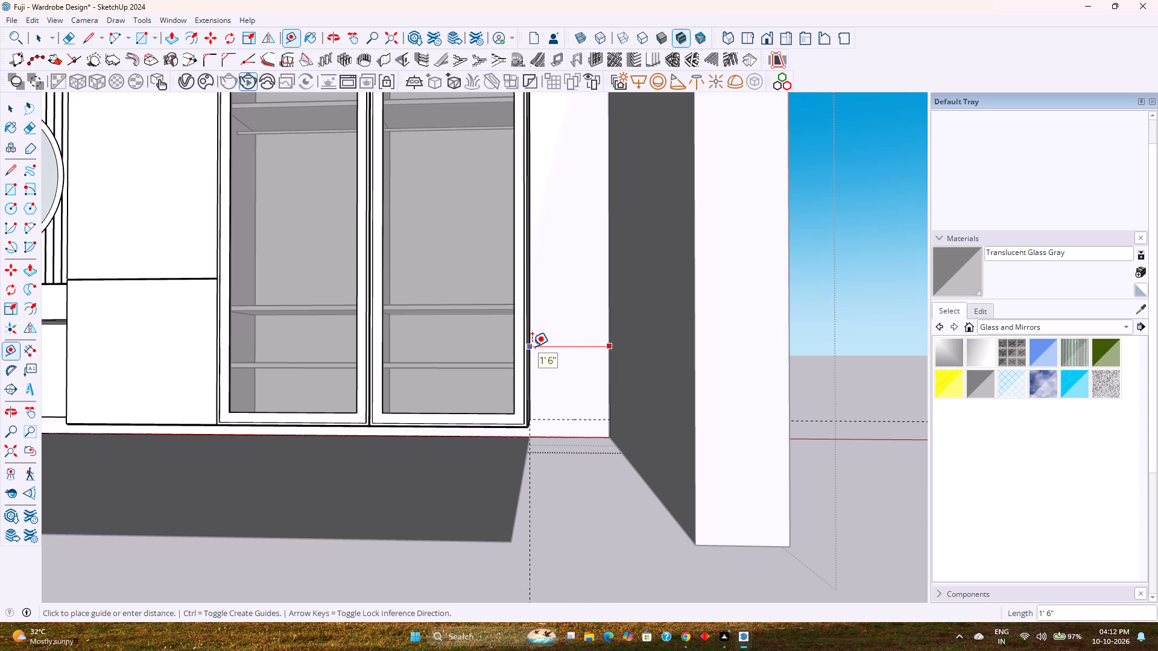
pyautogui.press('Escape')
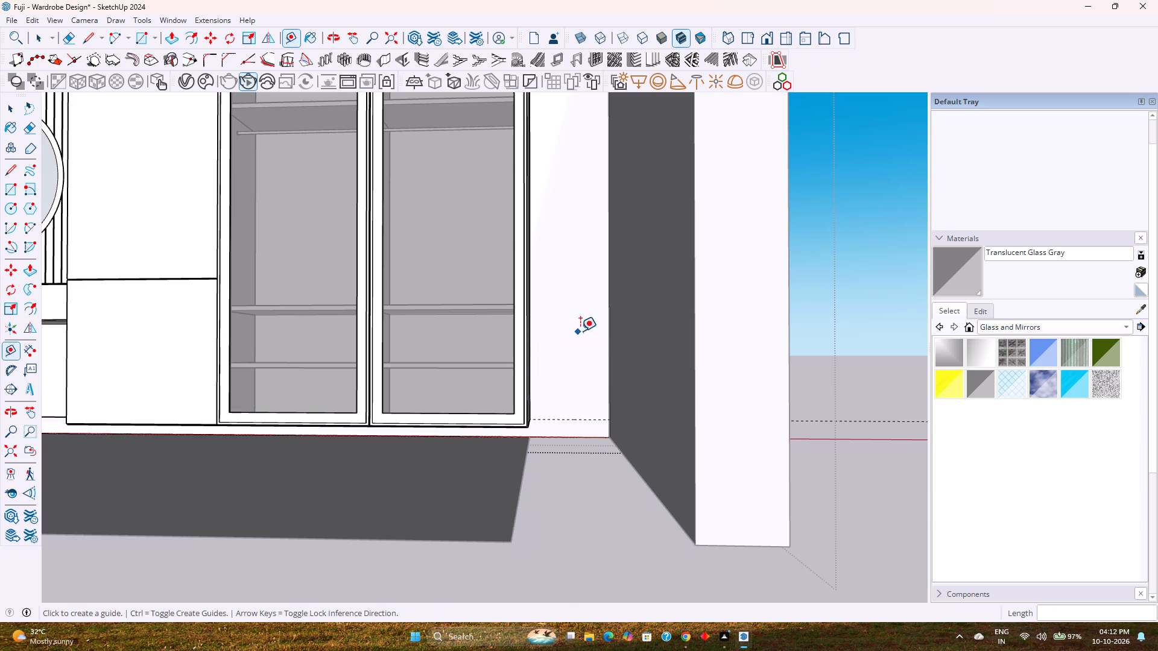
# Place a horizontal guide 8" below the back wall's top edge, beside the glass-door wardrobe.
pyautogui.keyDown('shift'); pyautogui.moveTo(583, 336); pyautogui.dragTo(596, 398, button='middle'); pyautogui.keyUp('shift')
pyautogui.scroll(-6, 593, 396)
pyautogui.keyDown('shift'); pyautogui.moveTo(510, 392); pyautogui.dragTo(516, 448, button='middle'); pyautogui.keyUp('shift')
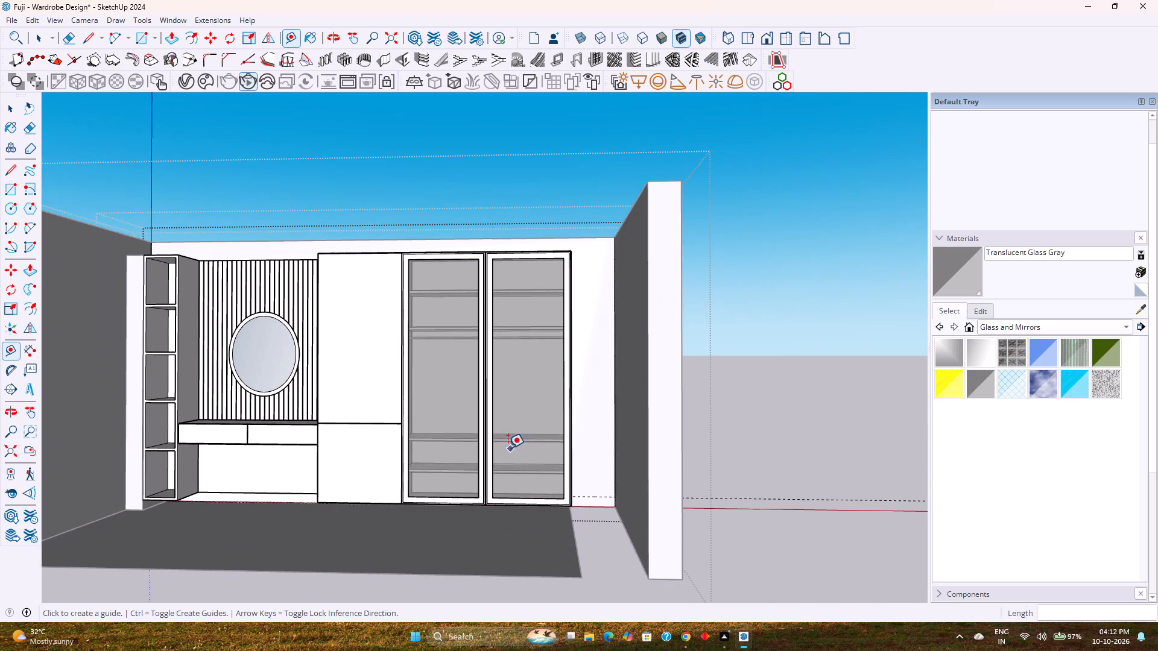
pyautogui.moveTo(508, 448); pyautogui.dragTo(569, 440, button='middle')
pyautogui.click(134, 44)
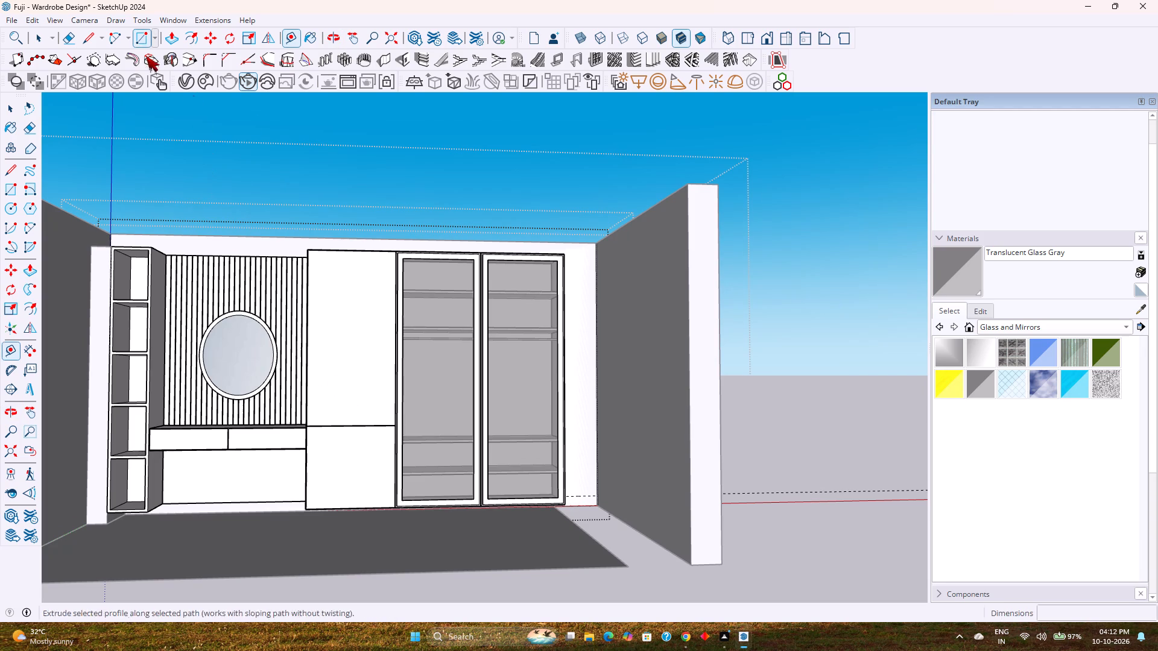
pyautogui.press('Escape')
pyautogui.moveTo(517, 270); pyautogui.dragTo(420, 320, button='middle')
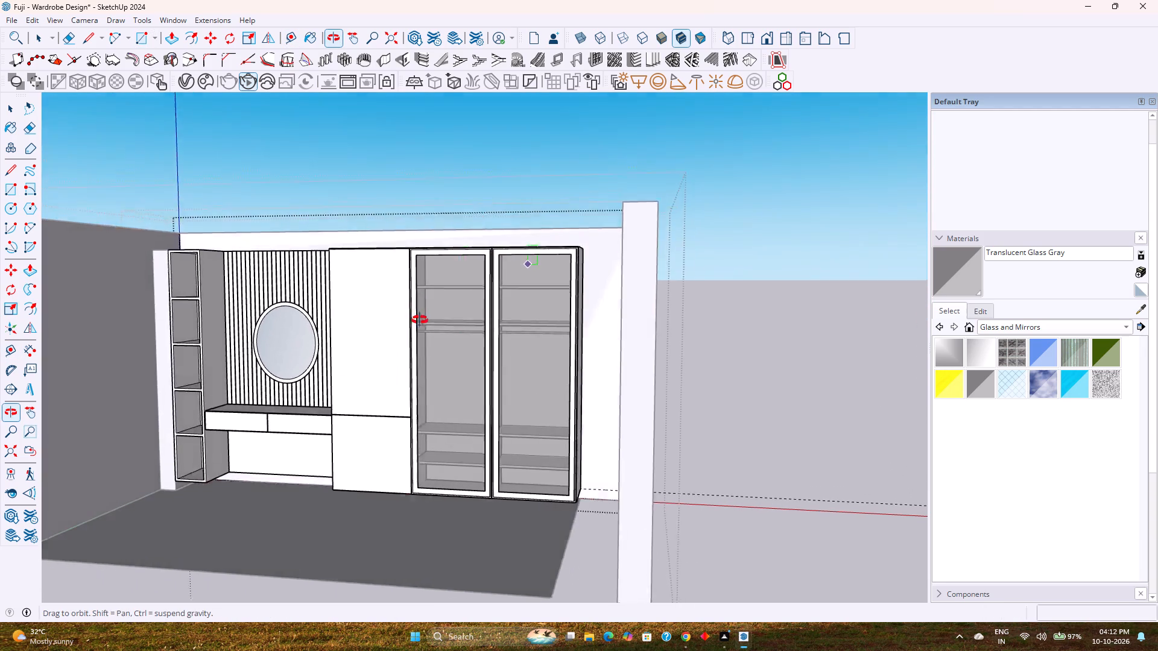
pyautogui.moveTo(420, 320); pyautogui.dragTo(426, 342, button='middle')
pyautogui.scroll(6, 521, 268)
pyautogui.click(294, 40)
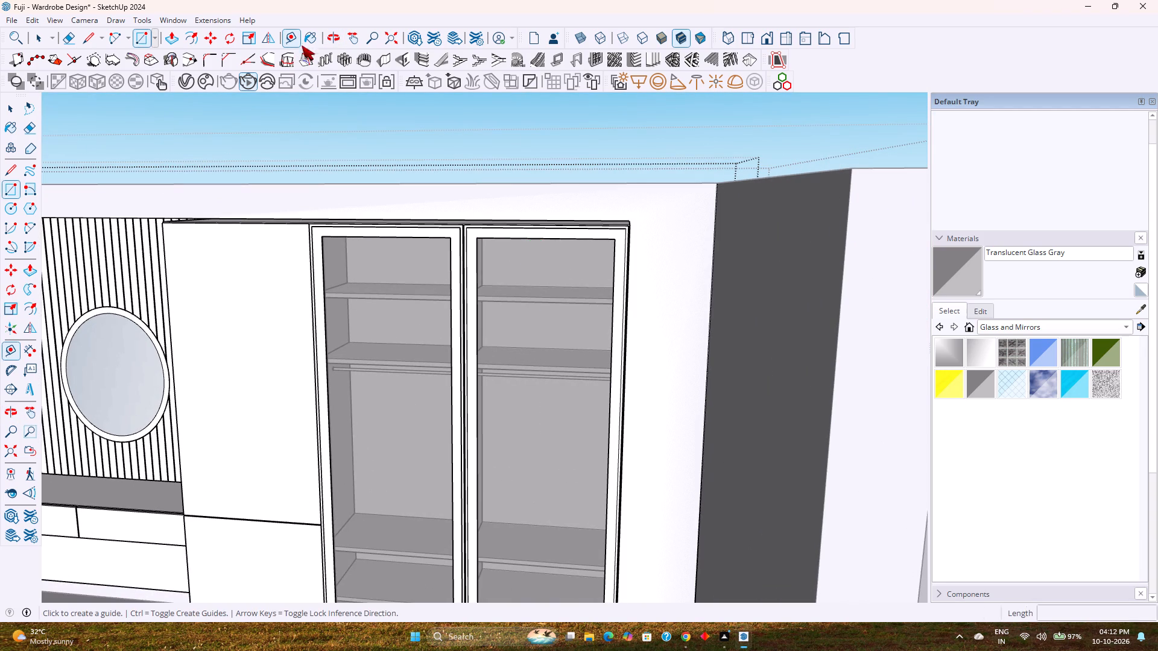
pyautogui.click(663, 183)
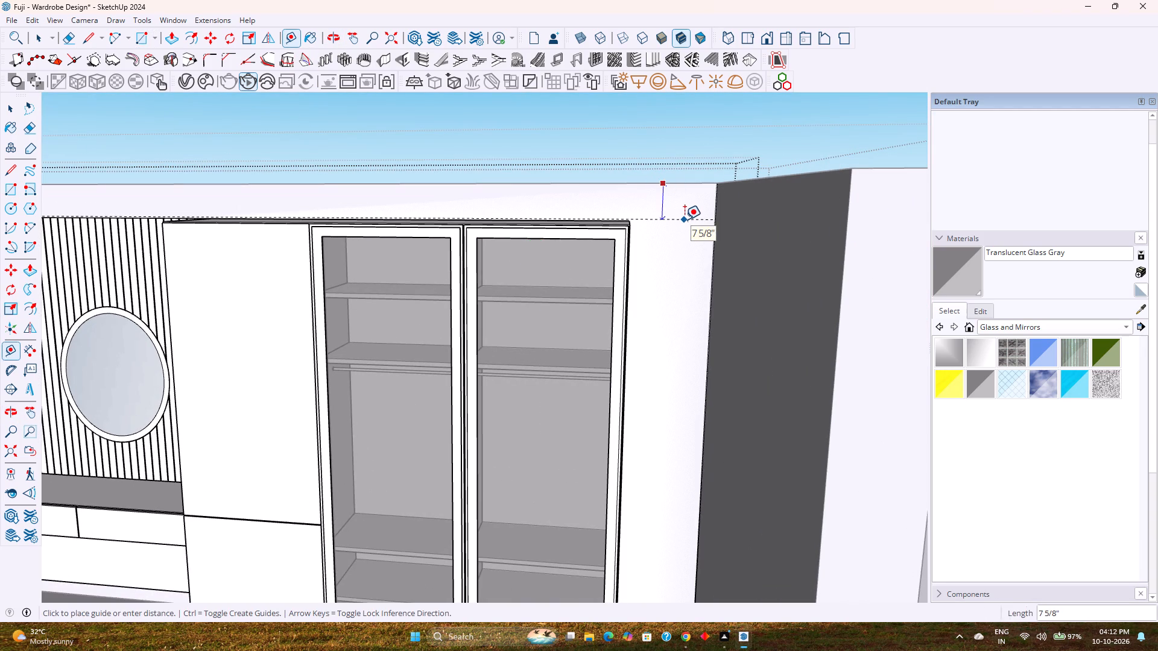
pyautogui.press('8')
pyautogui.press('Return')
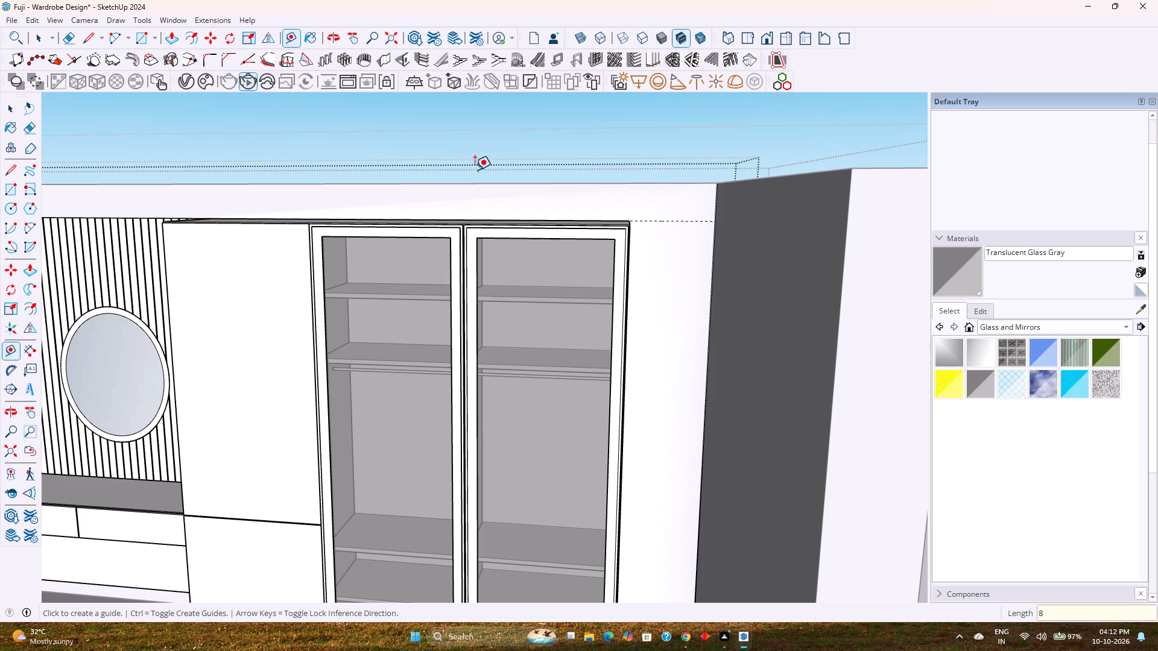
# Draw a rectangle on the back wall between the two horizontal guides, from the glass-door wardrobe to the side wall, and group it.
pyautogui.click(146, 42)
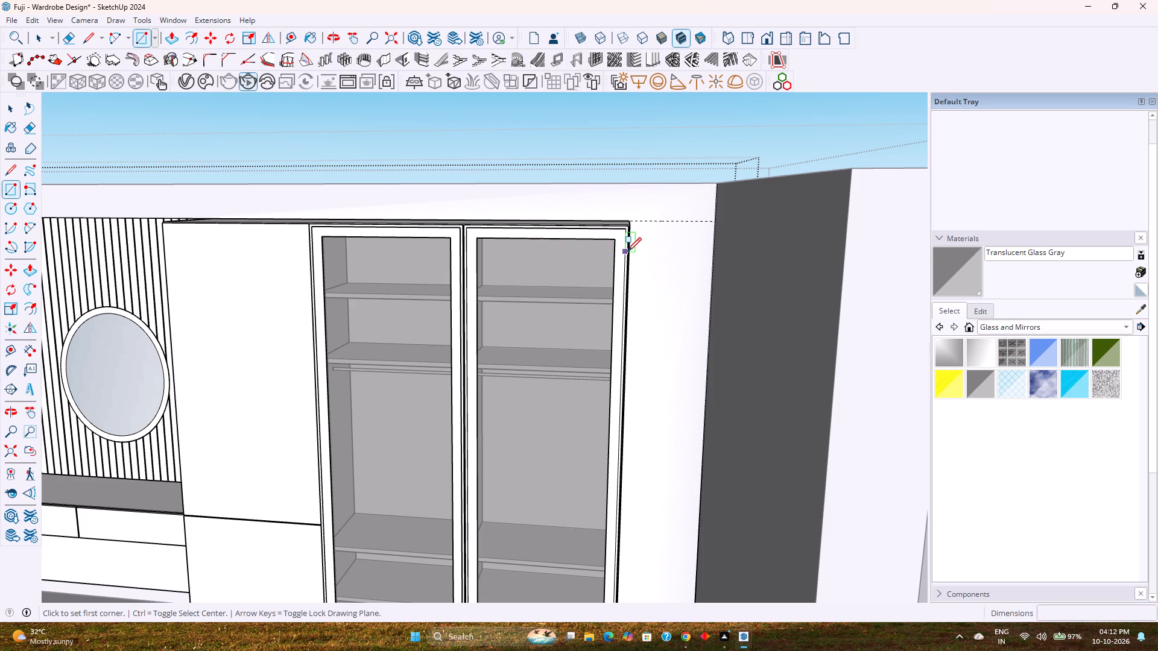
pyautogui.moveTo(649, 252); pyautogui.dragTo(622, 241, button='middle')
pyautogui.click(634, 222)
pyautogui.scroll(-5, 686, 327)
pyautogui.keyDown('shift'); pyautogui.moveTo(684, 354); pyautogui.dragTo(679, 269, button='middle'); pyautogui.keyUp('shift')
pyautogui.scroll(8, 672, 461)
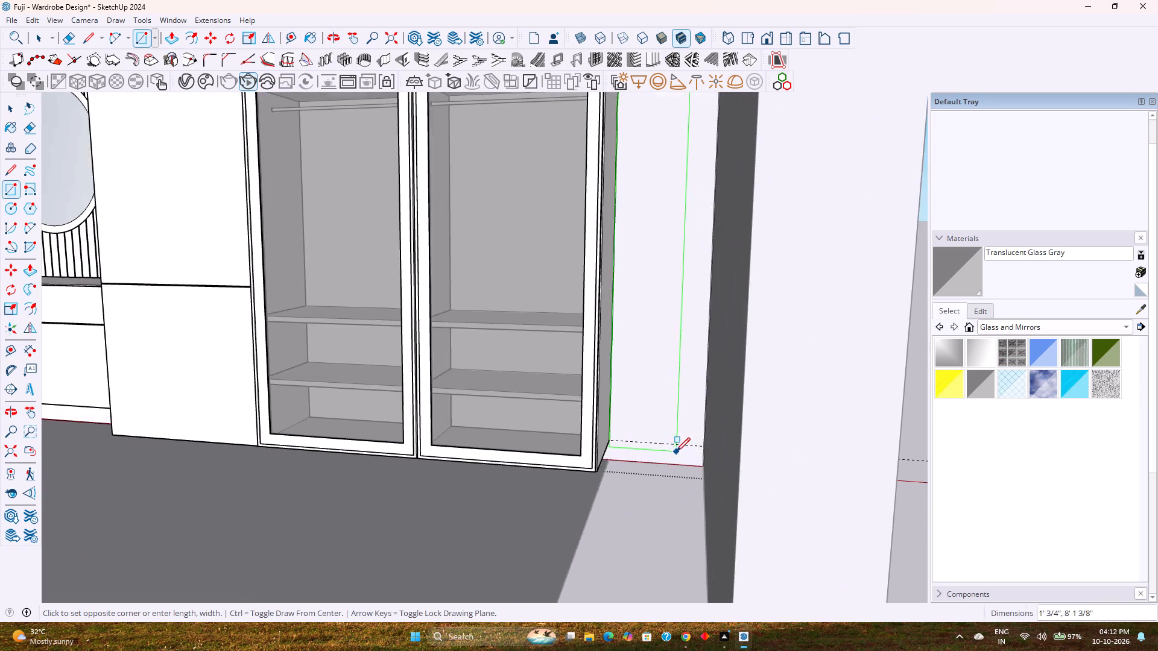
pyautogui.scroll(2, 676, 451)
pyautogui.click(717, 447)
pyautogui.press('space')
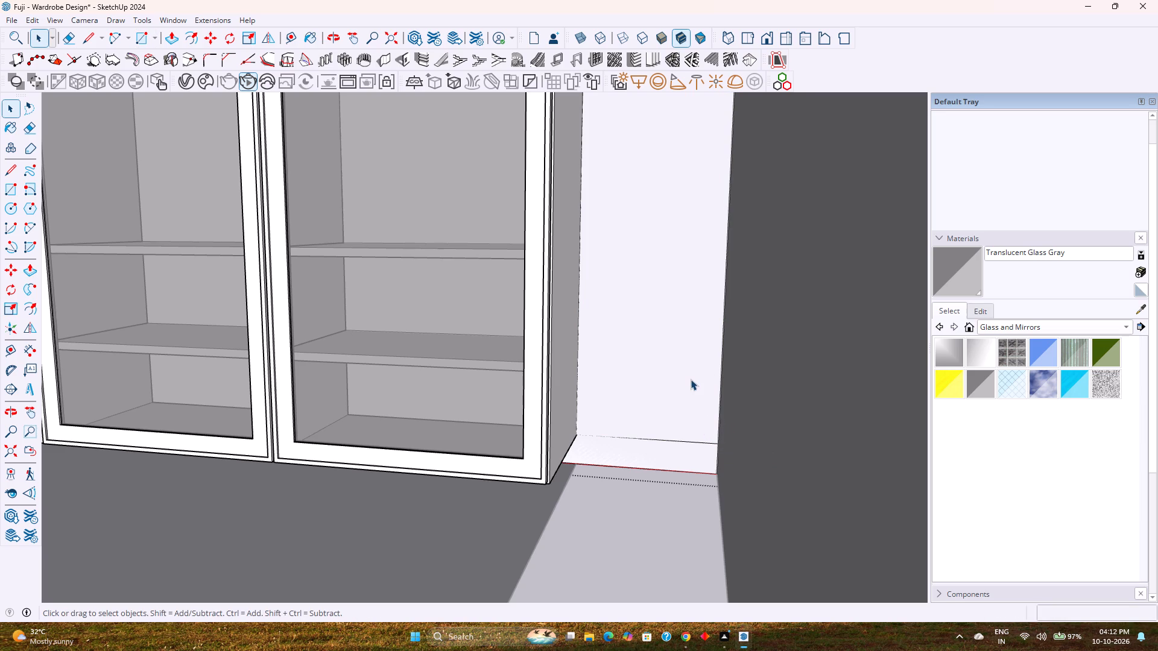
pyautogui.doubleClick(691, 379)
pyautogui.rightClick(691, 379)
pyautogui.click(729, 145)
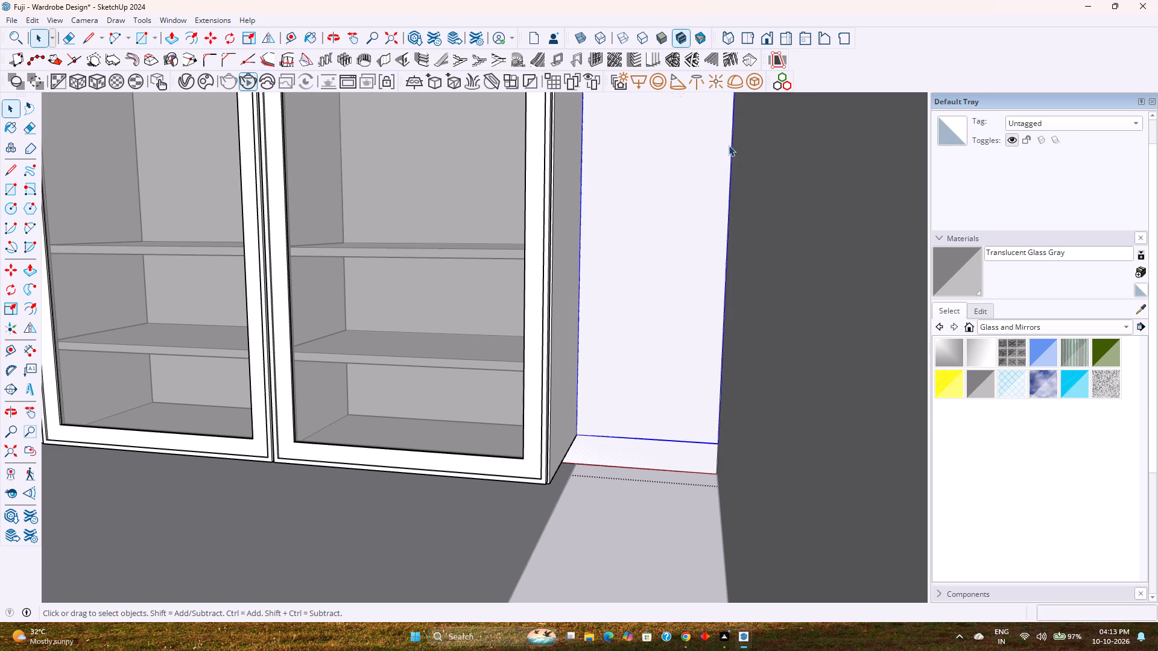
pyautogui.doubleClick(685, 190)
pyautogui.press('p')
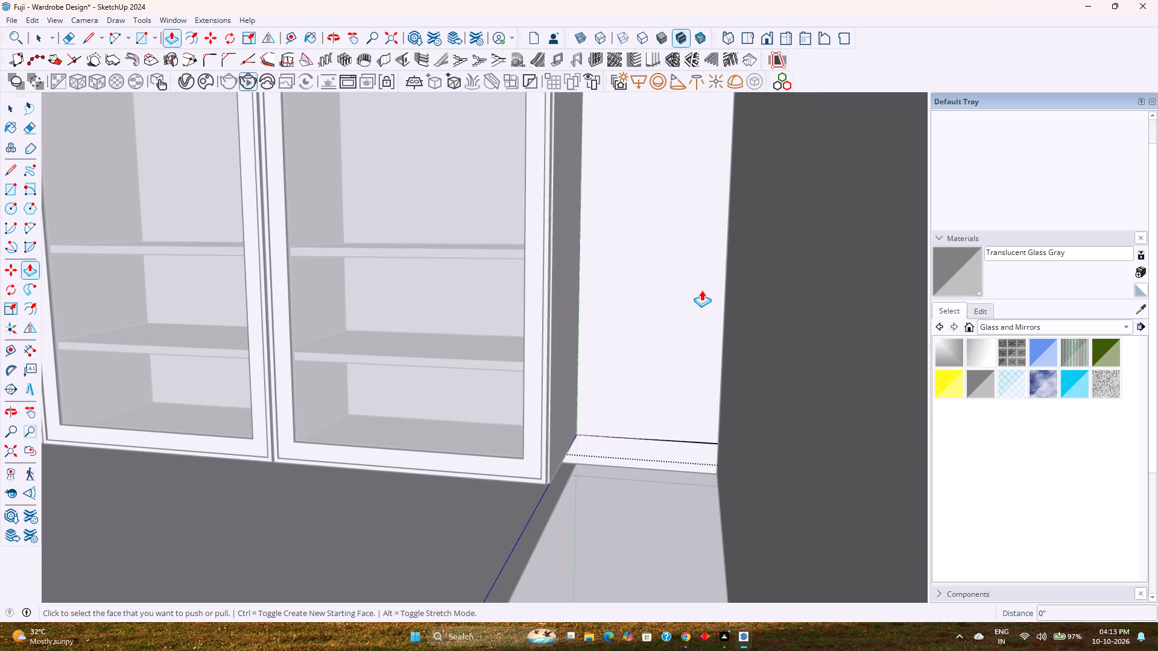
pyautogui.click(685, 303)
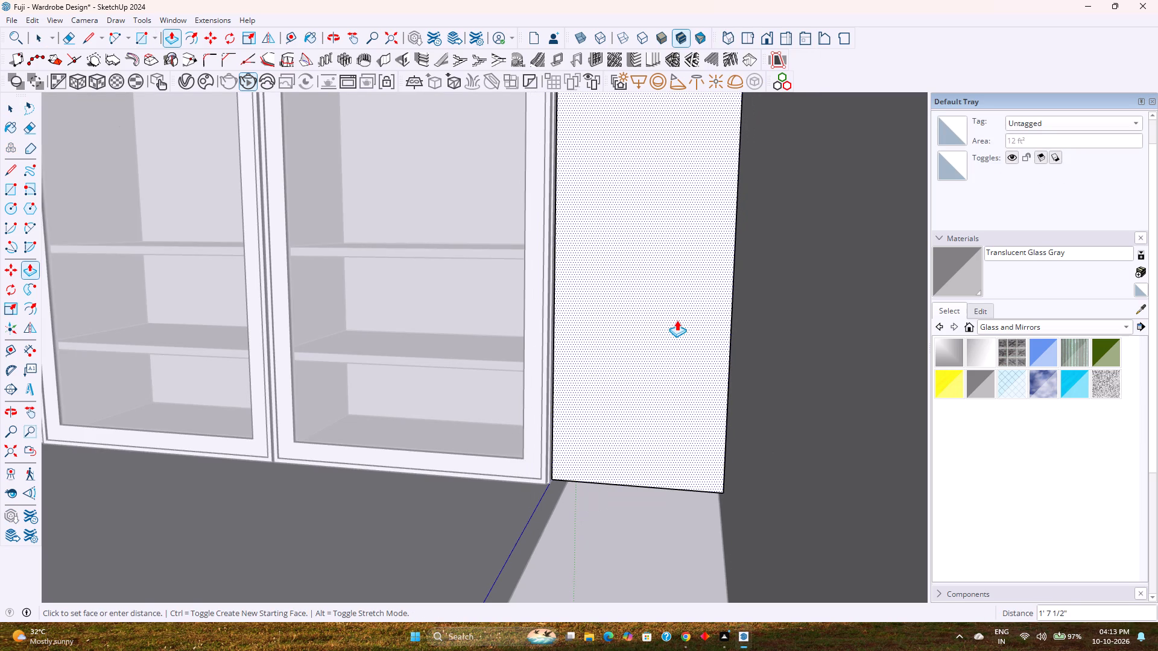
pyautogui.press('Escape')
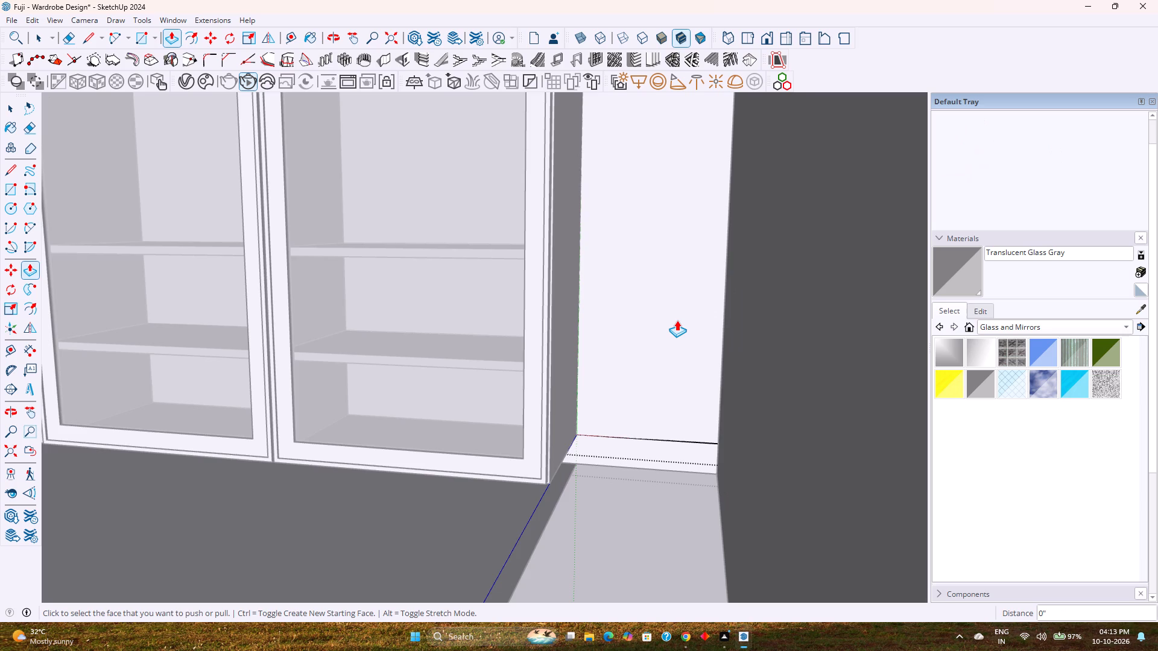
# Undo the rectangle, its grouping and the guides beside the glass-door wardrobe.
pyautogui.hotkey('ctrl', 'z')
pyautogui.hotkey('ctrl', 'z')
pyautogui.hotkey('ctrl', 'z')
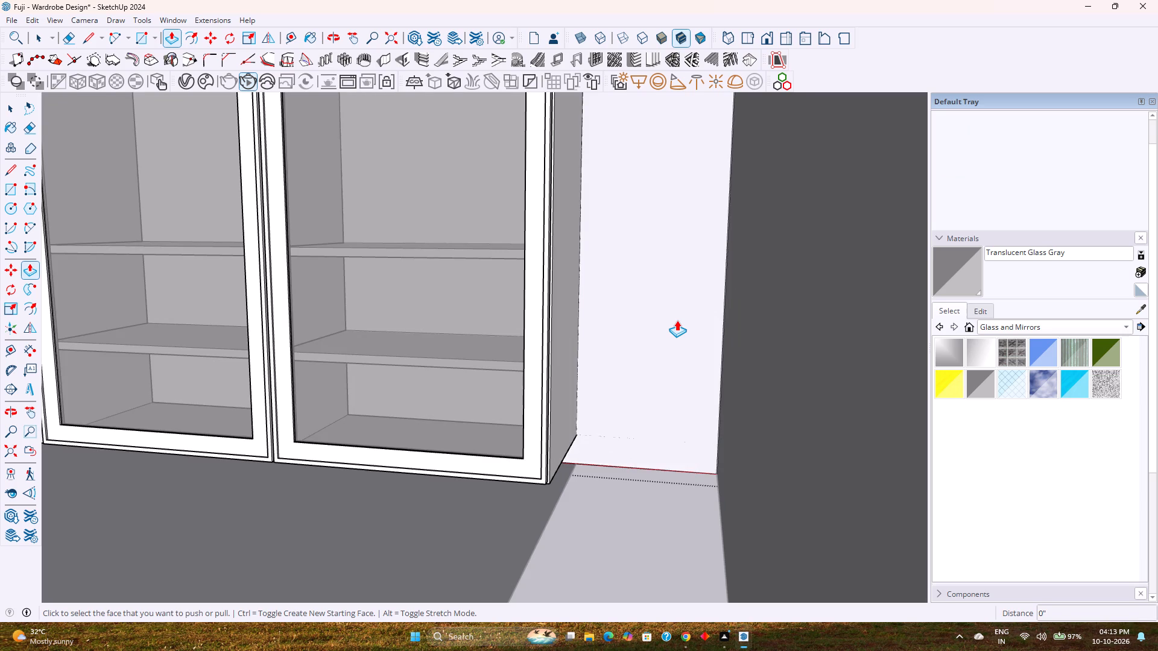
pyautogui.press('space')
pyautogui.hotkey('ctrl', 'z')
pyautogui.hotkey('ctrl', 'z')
# Copy the open shelf unit from the dressing end into the gap, flush against the glass-door wardrobe's outer side, and close the group.
pyautogui.scroll(-4, 678, 341)
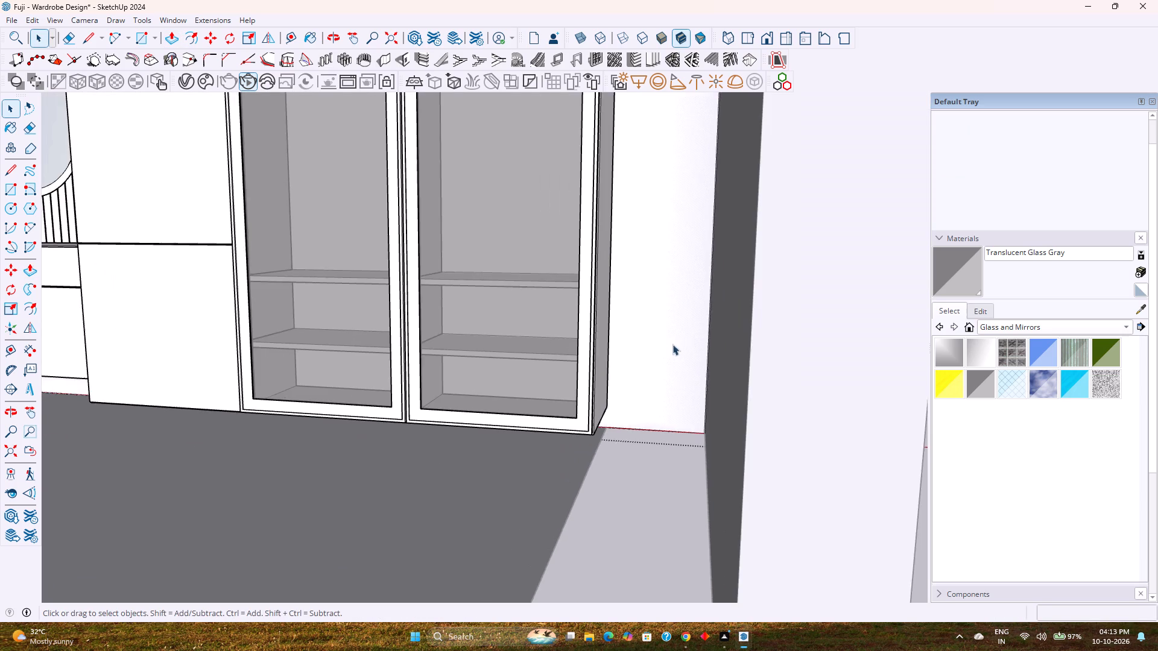
pyautogui.keyDown('shift'); pyautogui.moveTo(587, 363); pyautogui.dragTo(678, 400, button='middle'); pyautogui.keyUp('shift')
pyautogui.scroll(-5, 678, 397)
pyautogui.keyDown('shift'); pyautogui.moveTo(555, 395); pyautogui.dragTo(615, 499, button='middle'); pyautogui.keyUp('shift')
pyautogui.moveTo(567, 466); pyautogui.dragTo(630, 497, button='middle')
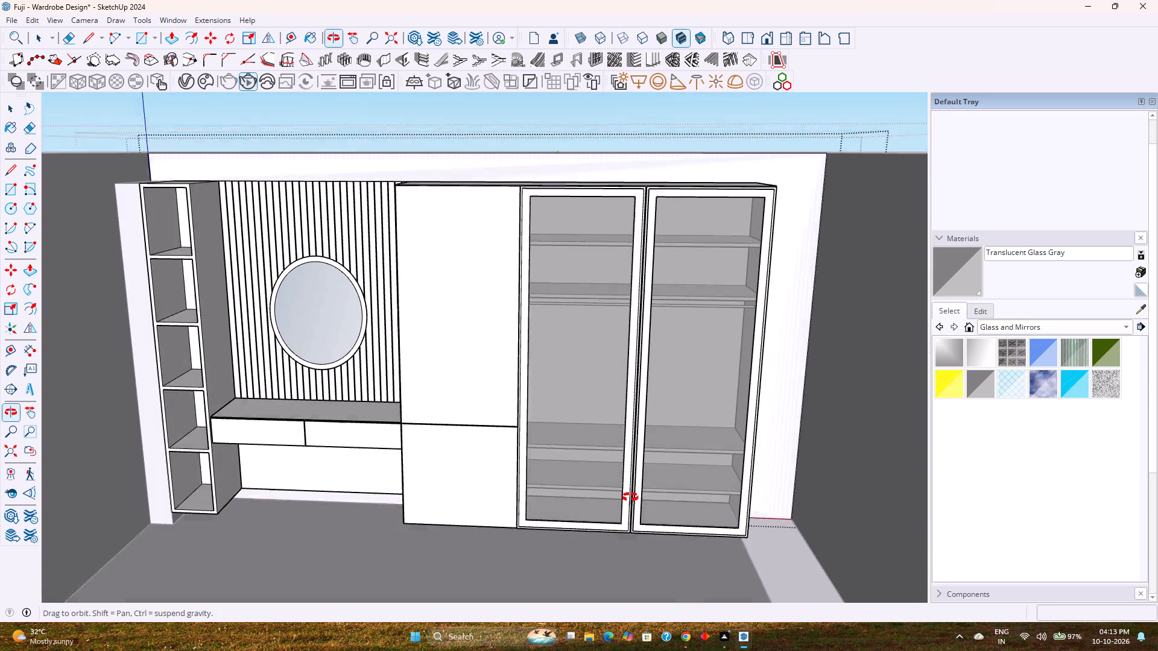
pyautogui.moveTo(630, 497); pyautogui.dragTo(644, 505, button='middle')
pyautogui.click(194, 210)
pyautogui.press('m')
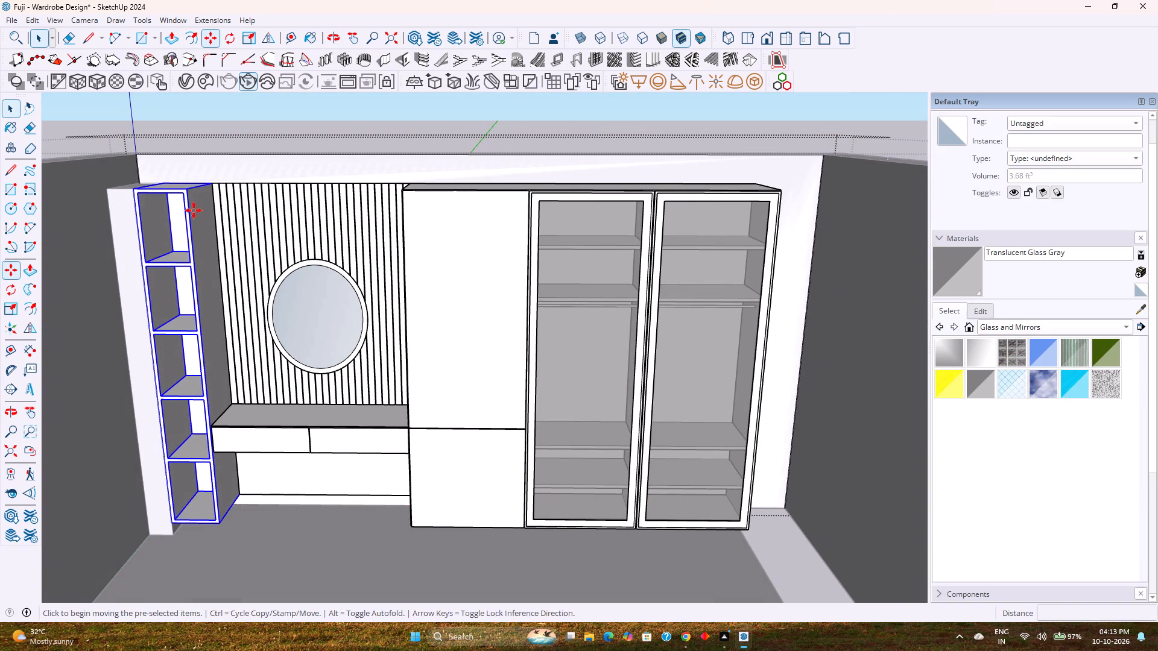
pyautogui.moveTo(191, 187); pyautogui.dragTo(224, 253, button='middle')
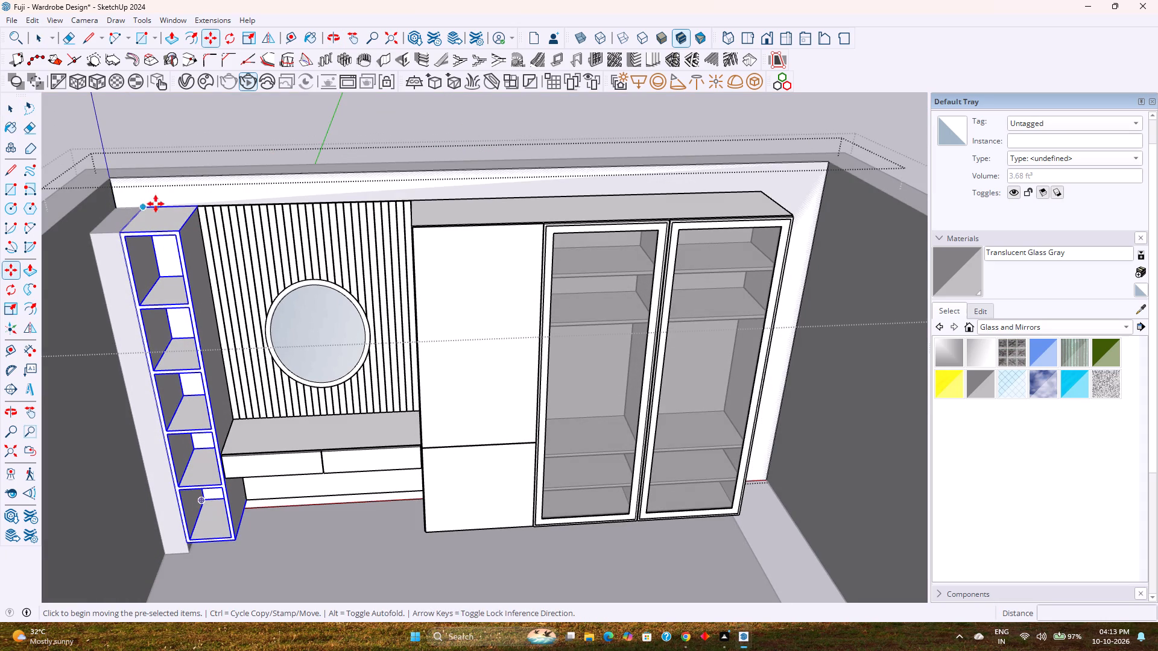
pyautogui.click(145, 206)
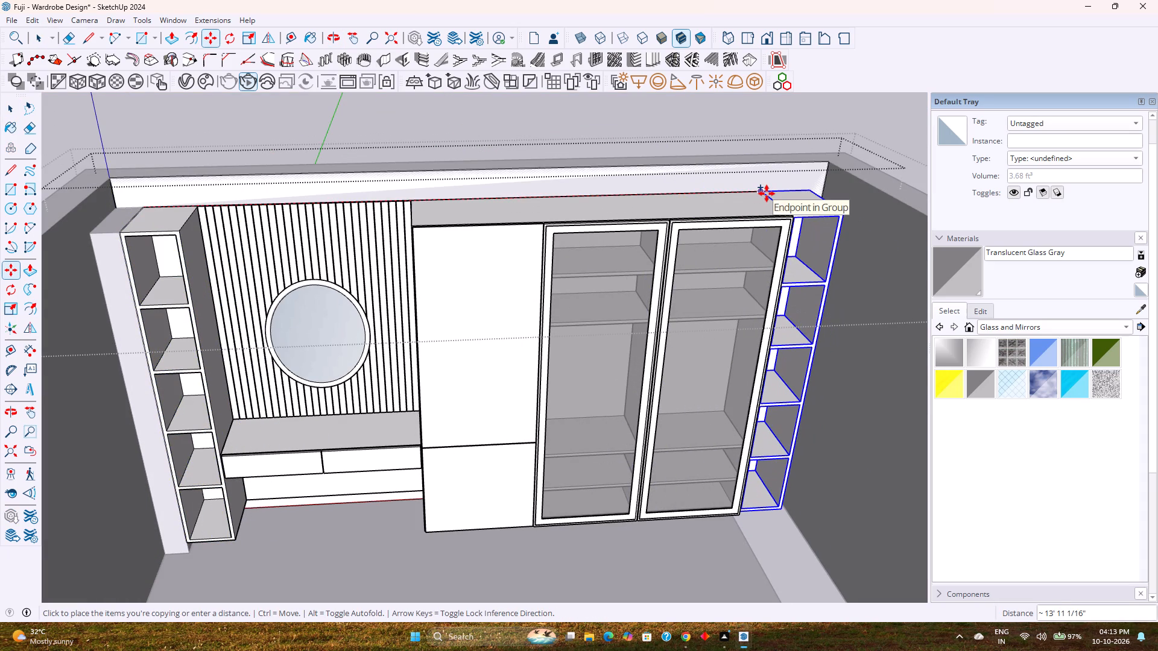
pyautogui.click(767, 193)
pyautogui.keyDown('shift'); pyautogui.scroll(-1, 774, 293); pyautogui.keyUp('shift')
pyautogui.keyDown('shift'); pyautogui.moveTo(777, 292); pyautogui.dragTo(575, 344, button='middle'); pyautogui.keyUp('shift')
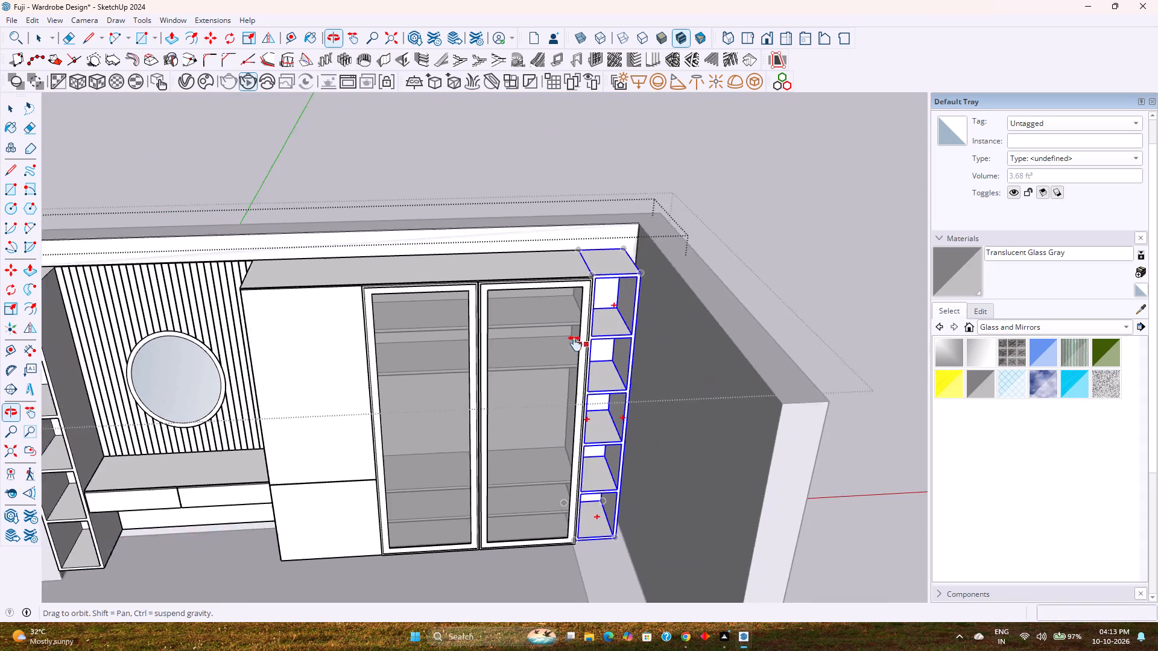
pyautogui.keyDown('shift'); pyautogui.moveTo(575, 344); pyautogui.dragTo(482, 326, button='middle'); pyautogui.keyUp('shift')
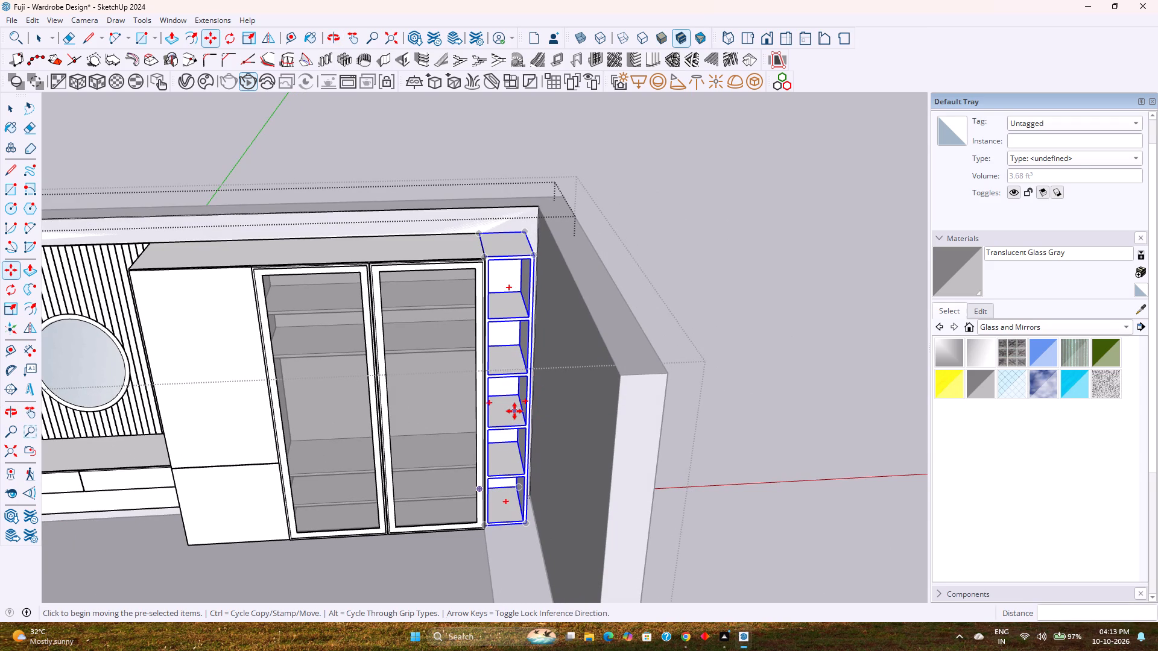
pyautogui.press('space')
pyautogui.press('Escape')
# Copy the vertical inner corner edge of the back wall 4" along the wall to the new shelf unit's back corner.
pyautogui.scroll(3, 537, 255)
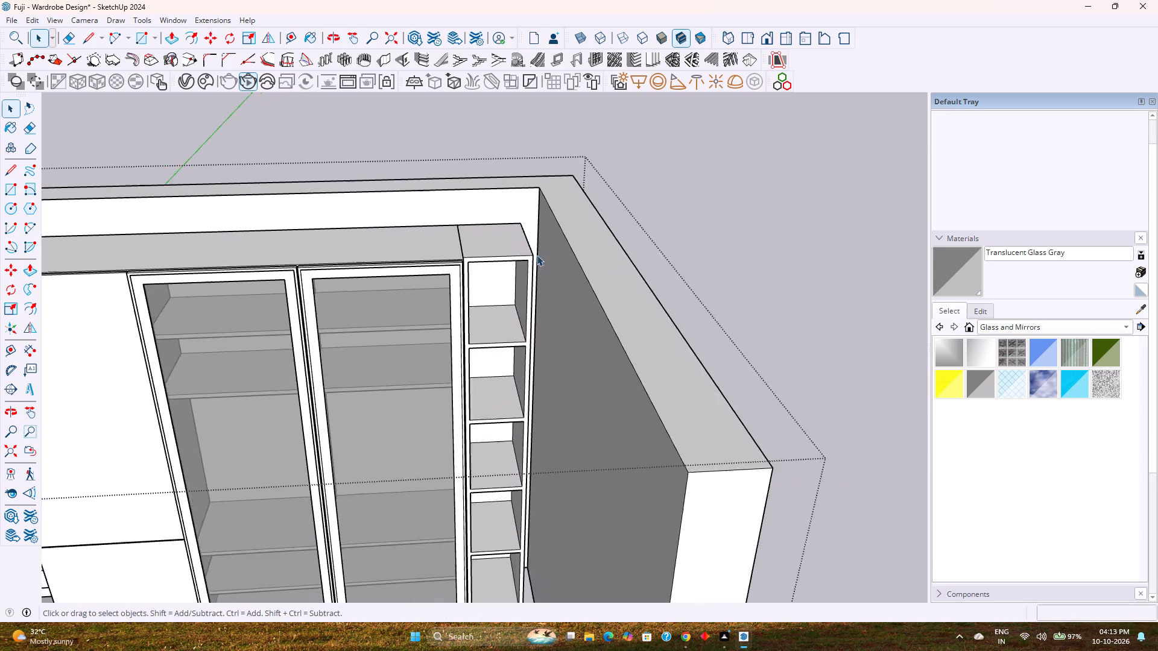
pyautogui.scroll(6, 537, 255)
pyautogui.doubleClick(534, 200)
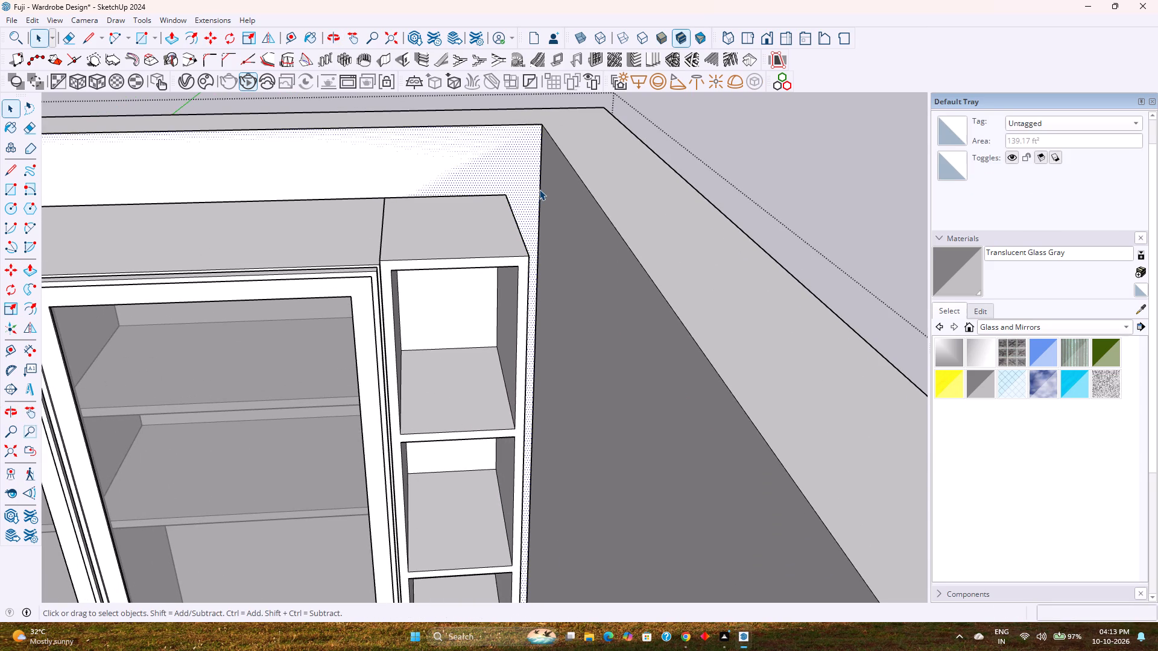
pyautogui.click(539, 189)
pyautogui.press('m')
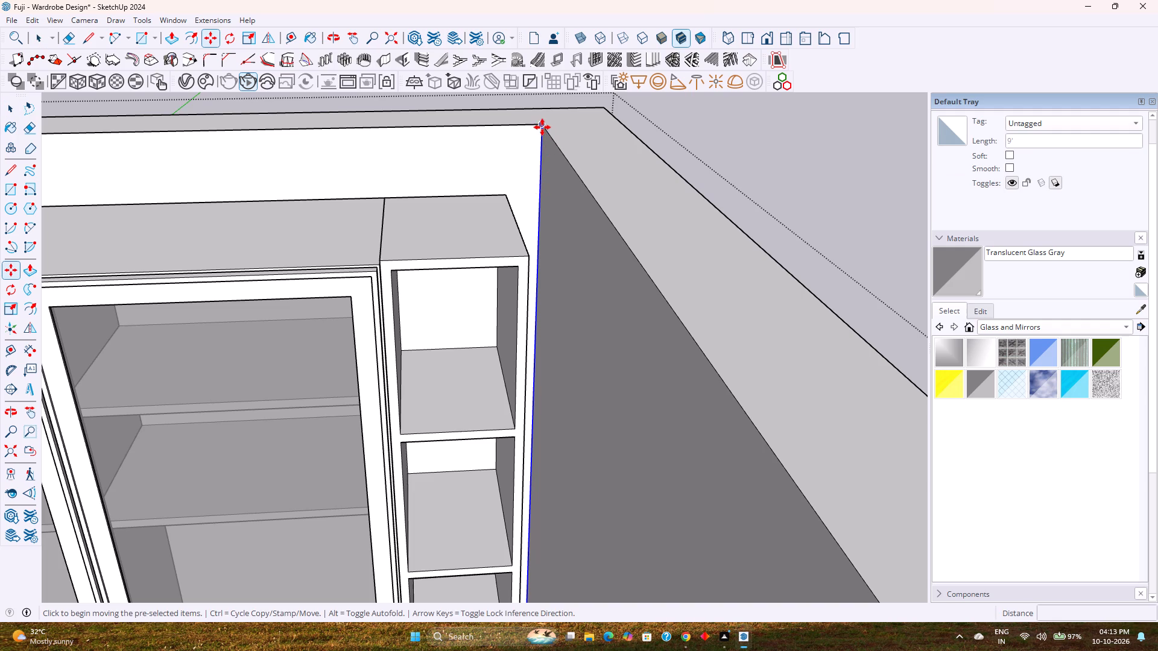
pyautogui.click(542, 127)
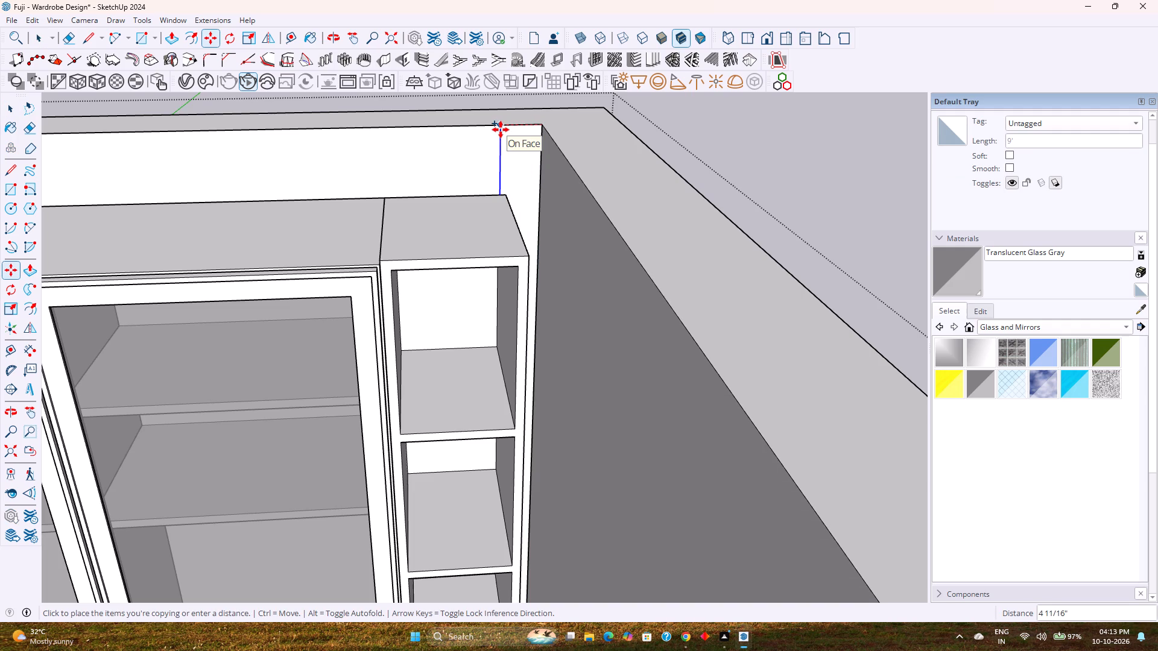
pyautogui.press('Left')
pyautogui.press('Right')
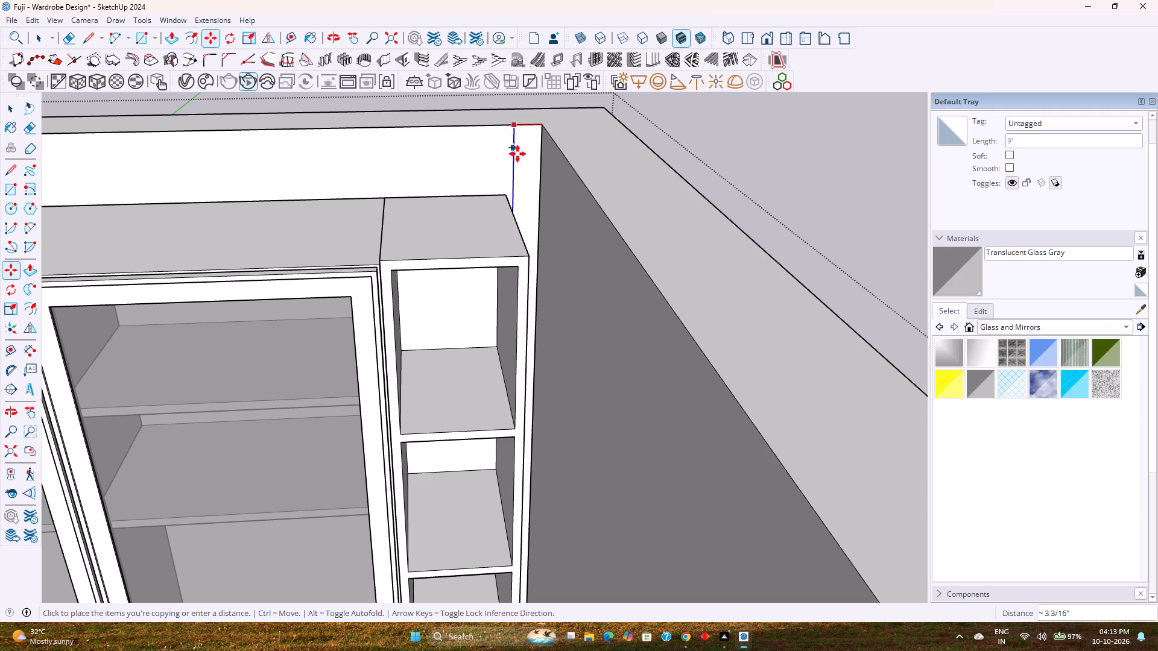
pyautogui.click(508, 196)
pyautogui.press('space')
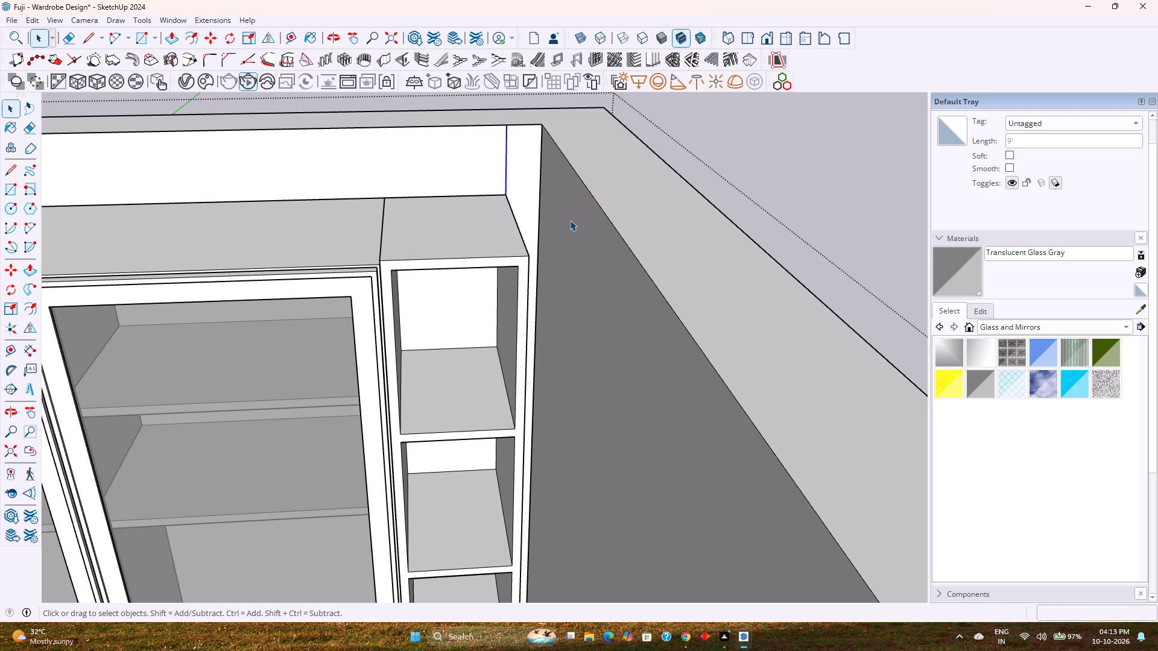
# Push/Pull the side wall's inner face 4" inward, flush with the copied shelf unit.
pyautogui.press('p')
pyautogui.click(601, 238)
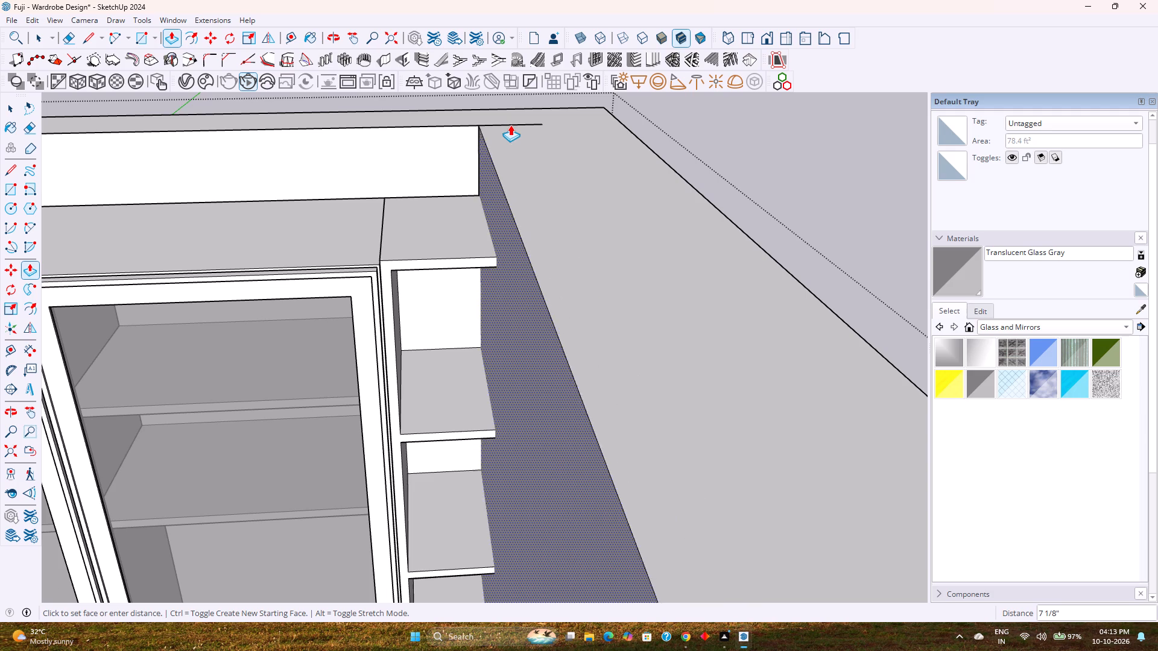
pyautogui.click(510, 125)
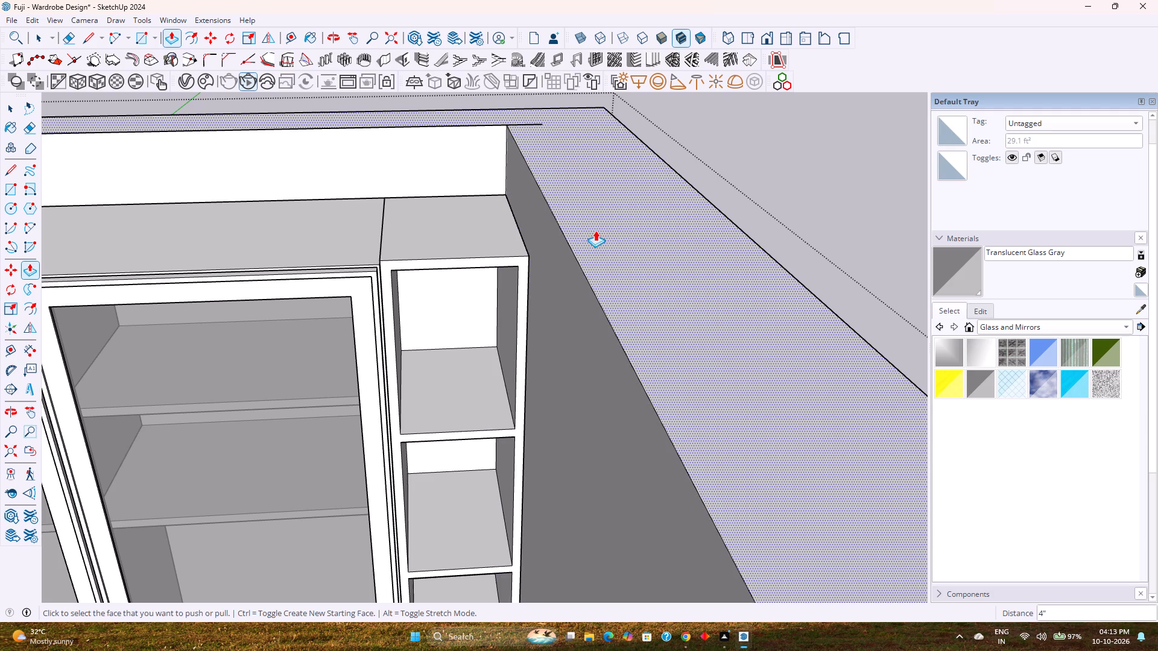
# Push the side wall's outer face 4" inward.
pyautogui.moveTo(631, 260); pyautogui.dragTo(455, 244, button='middle')
pyautogui.click(530, 278)
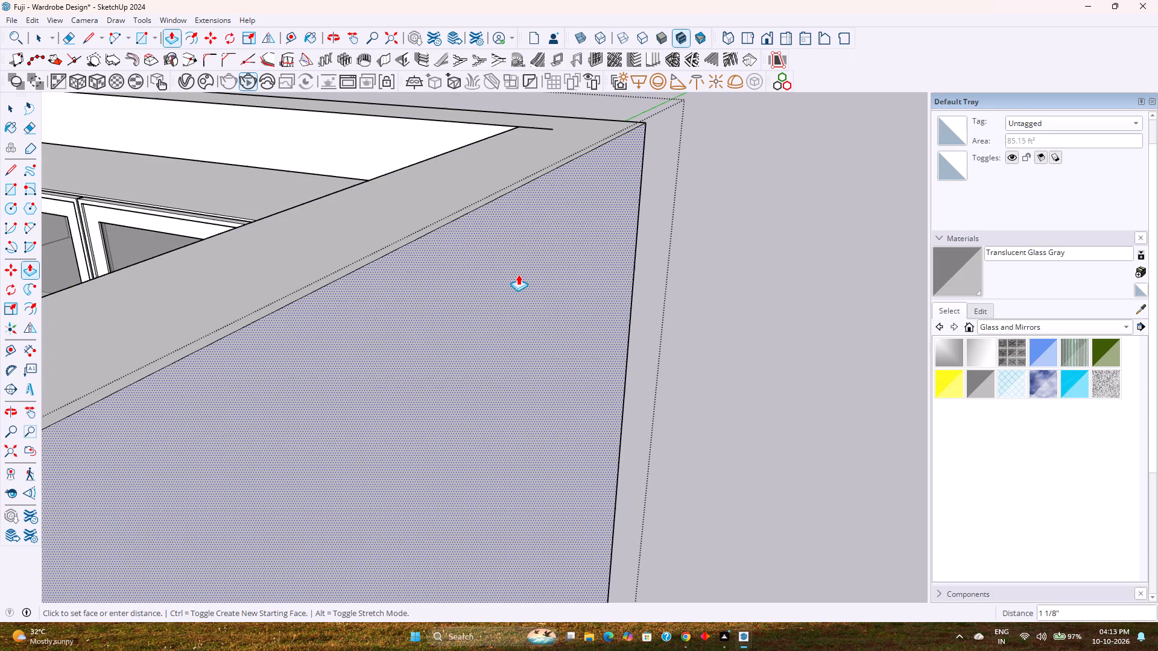
pyautogui.press('4')
pyautogui.press('Return')
pyautogui.press('space')
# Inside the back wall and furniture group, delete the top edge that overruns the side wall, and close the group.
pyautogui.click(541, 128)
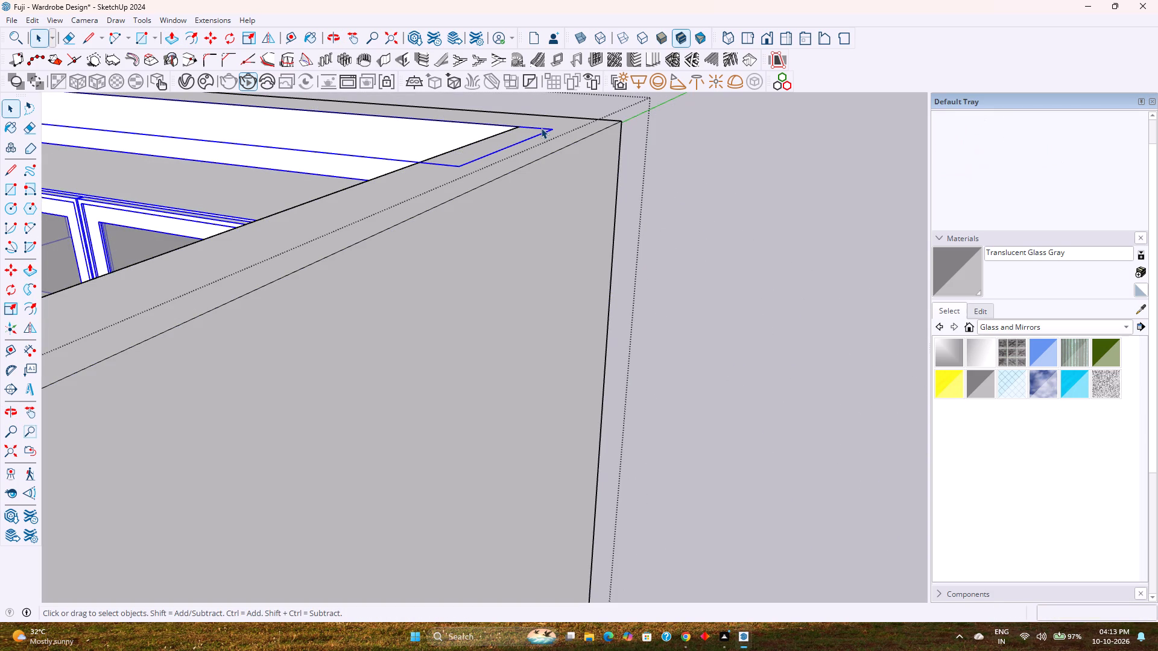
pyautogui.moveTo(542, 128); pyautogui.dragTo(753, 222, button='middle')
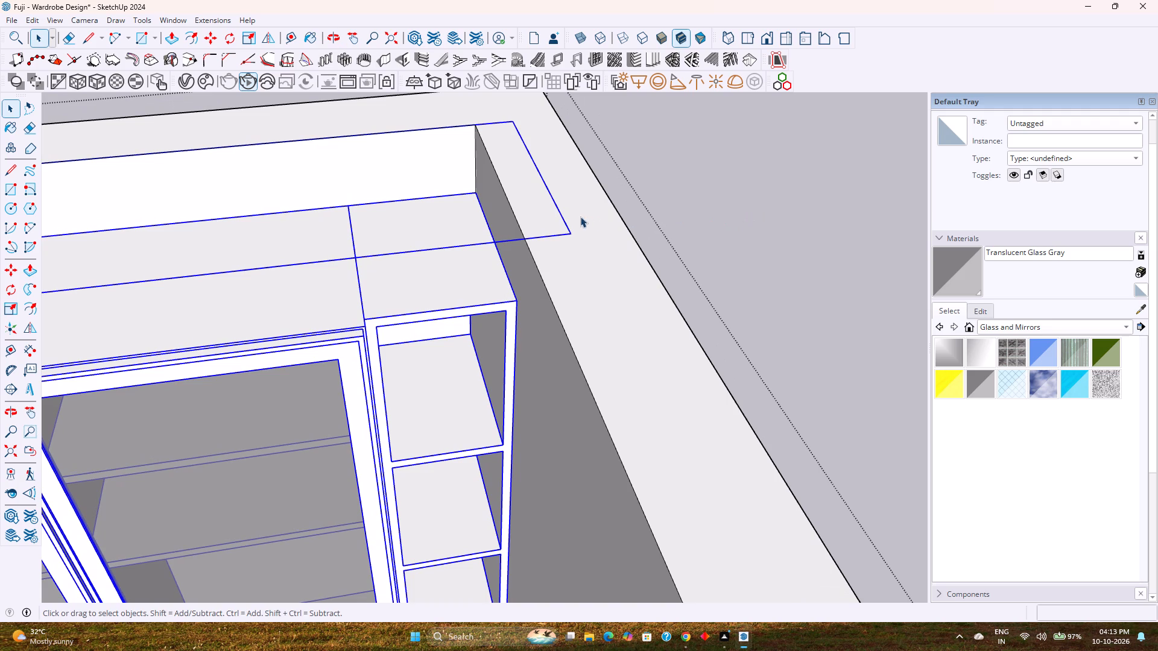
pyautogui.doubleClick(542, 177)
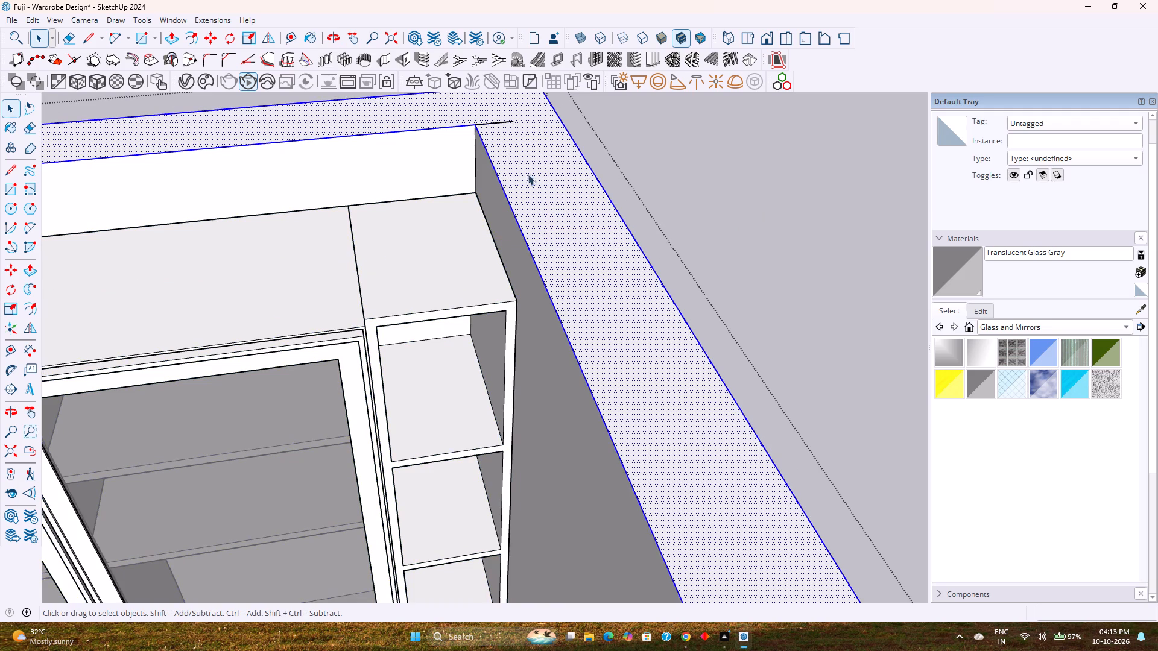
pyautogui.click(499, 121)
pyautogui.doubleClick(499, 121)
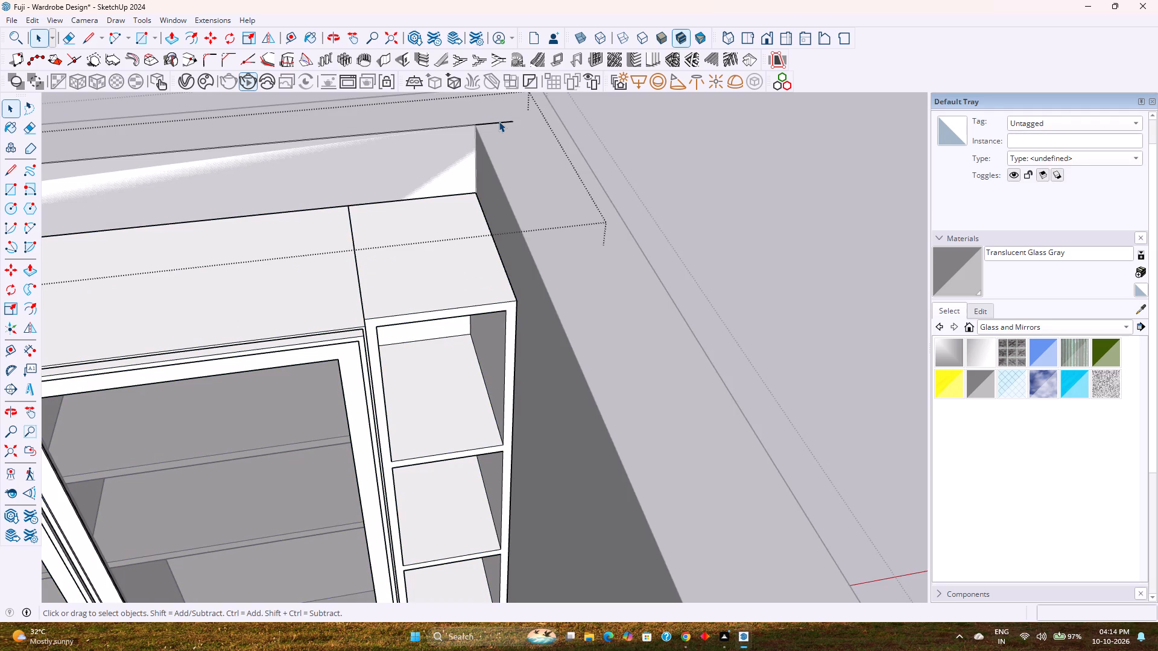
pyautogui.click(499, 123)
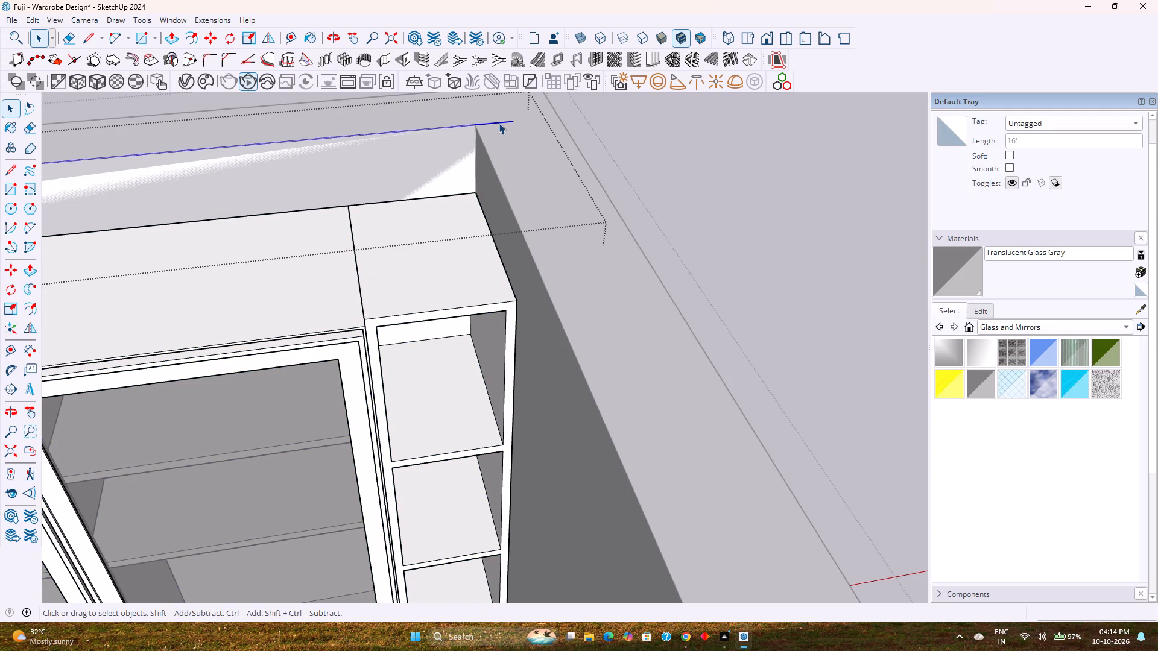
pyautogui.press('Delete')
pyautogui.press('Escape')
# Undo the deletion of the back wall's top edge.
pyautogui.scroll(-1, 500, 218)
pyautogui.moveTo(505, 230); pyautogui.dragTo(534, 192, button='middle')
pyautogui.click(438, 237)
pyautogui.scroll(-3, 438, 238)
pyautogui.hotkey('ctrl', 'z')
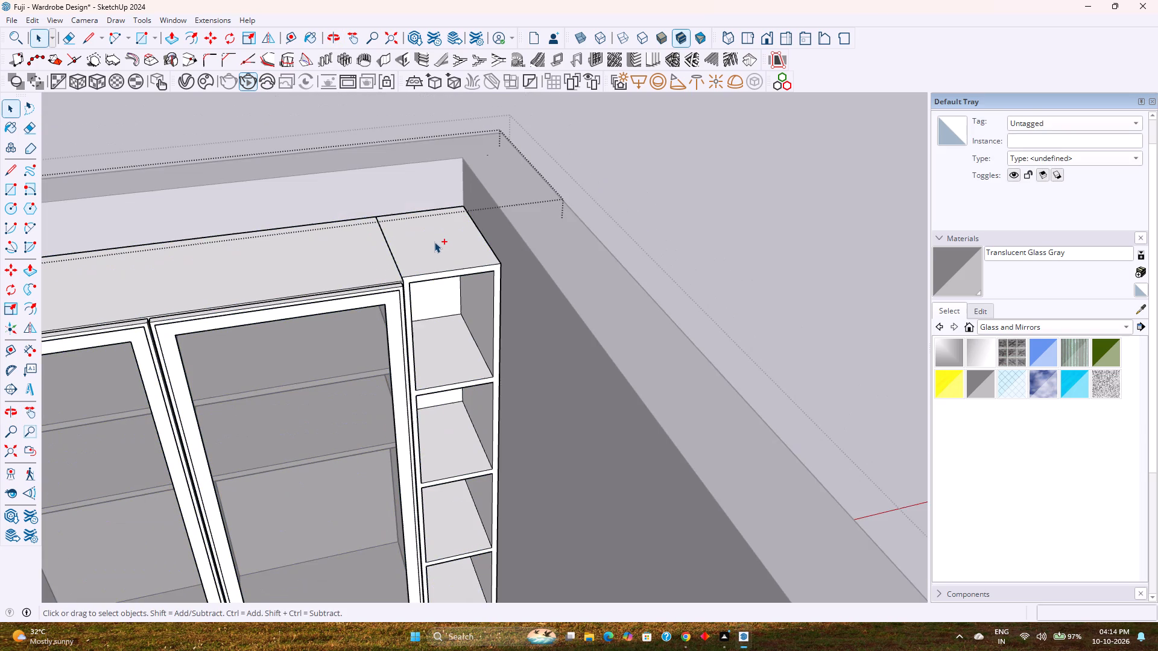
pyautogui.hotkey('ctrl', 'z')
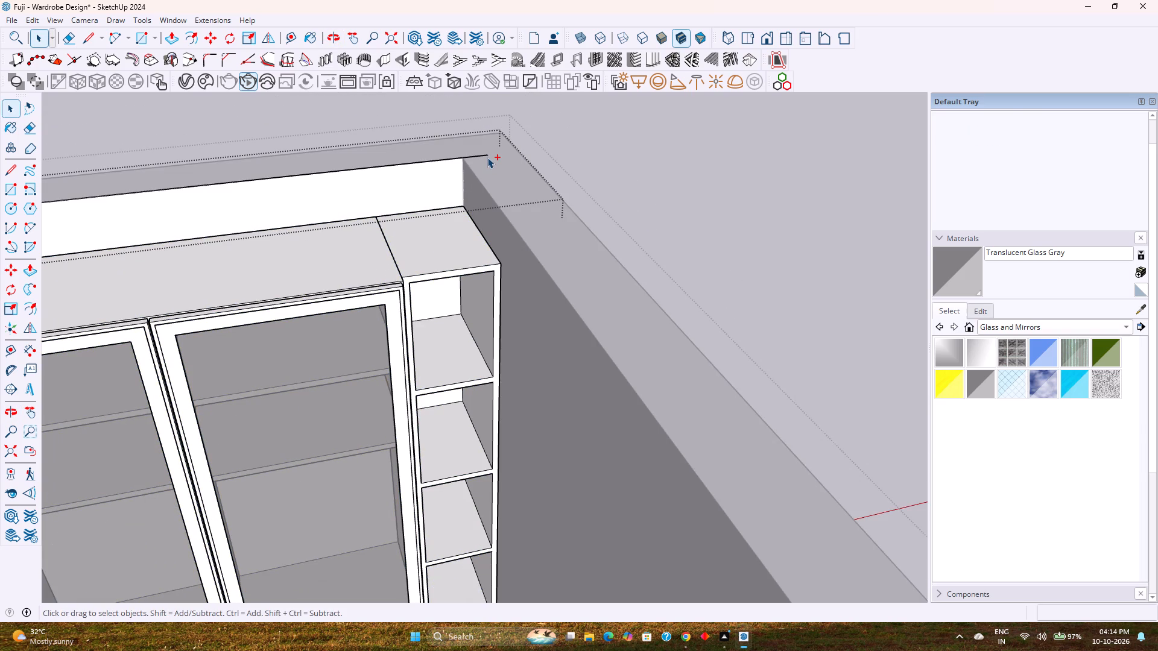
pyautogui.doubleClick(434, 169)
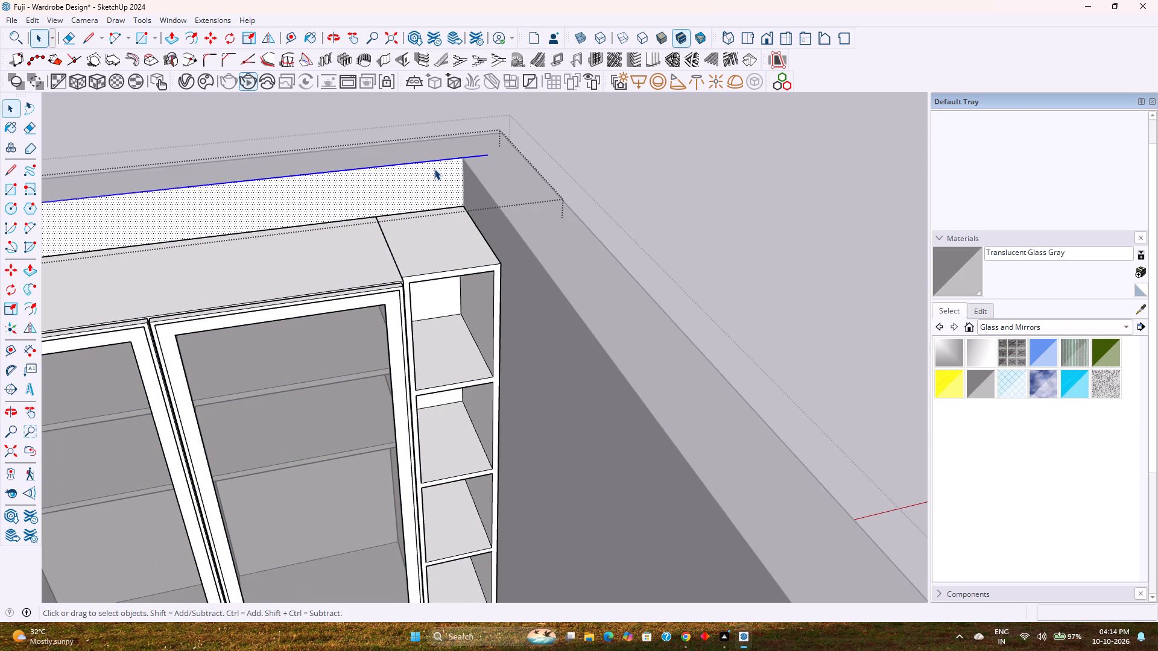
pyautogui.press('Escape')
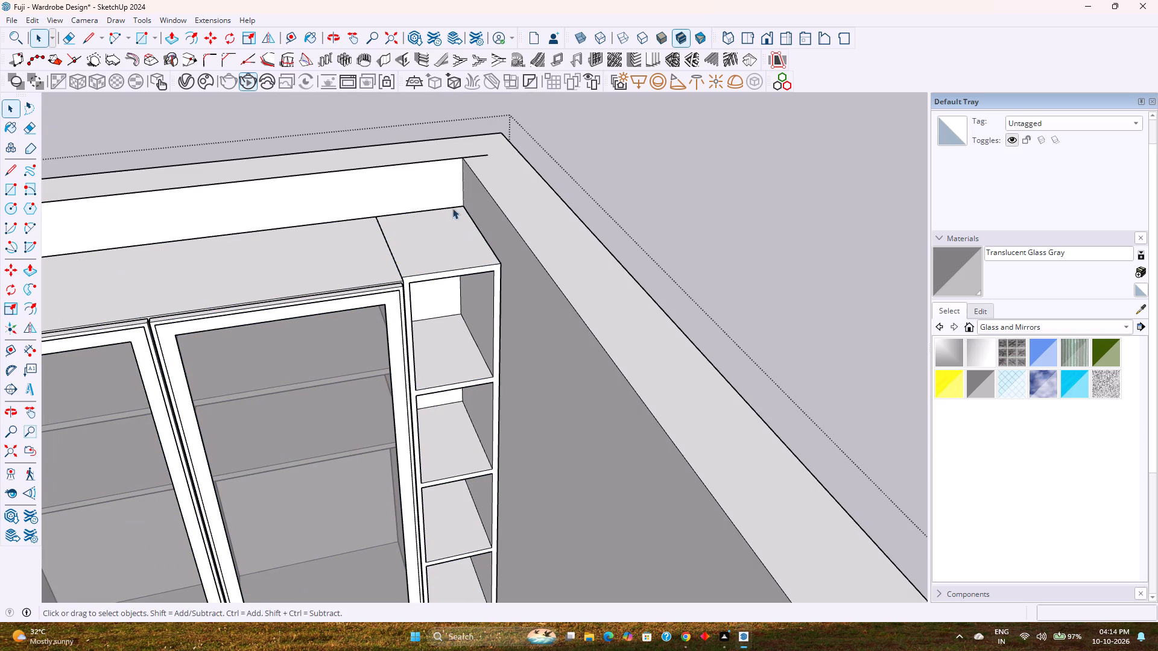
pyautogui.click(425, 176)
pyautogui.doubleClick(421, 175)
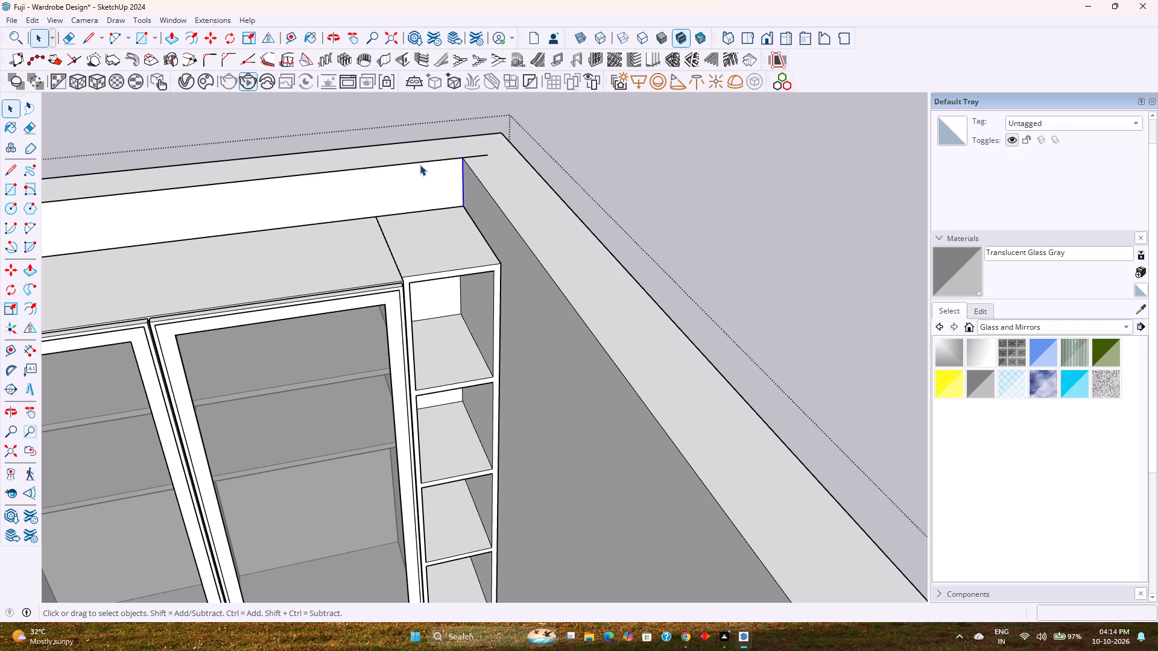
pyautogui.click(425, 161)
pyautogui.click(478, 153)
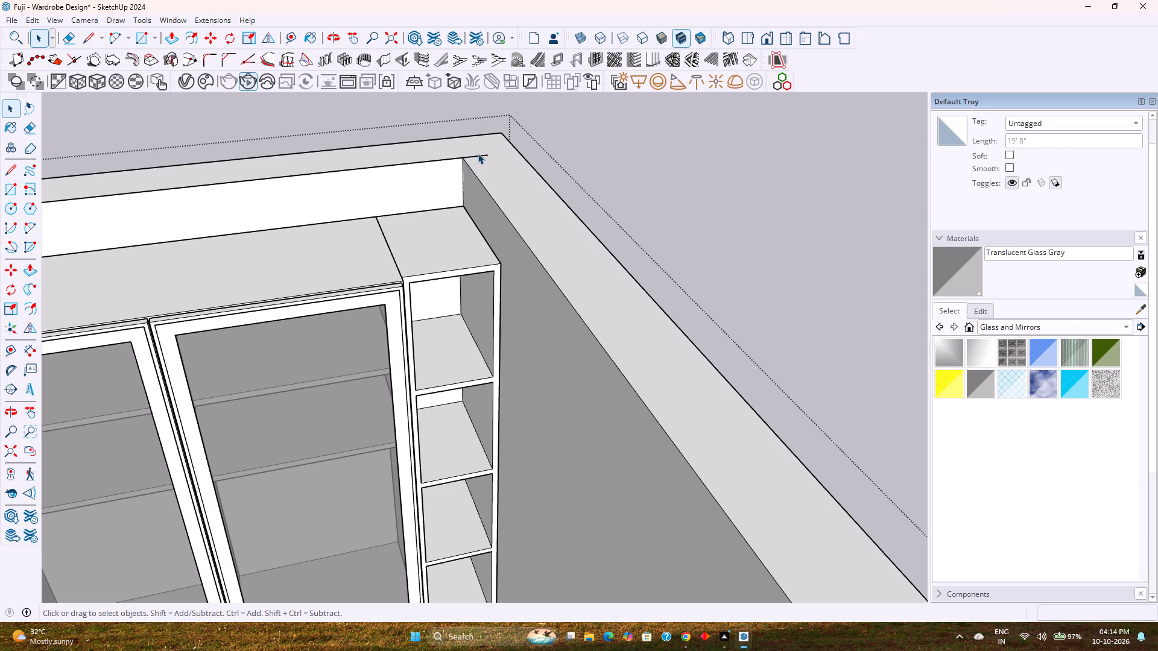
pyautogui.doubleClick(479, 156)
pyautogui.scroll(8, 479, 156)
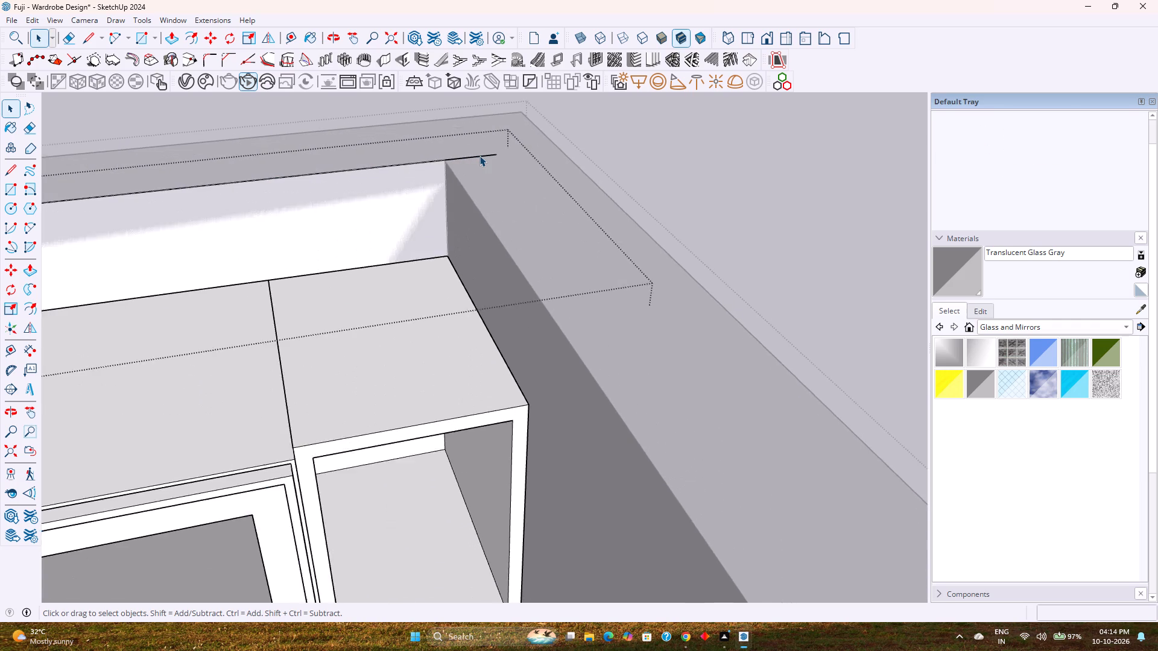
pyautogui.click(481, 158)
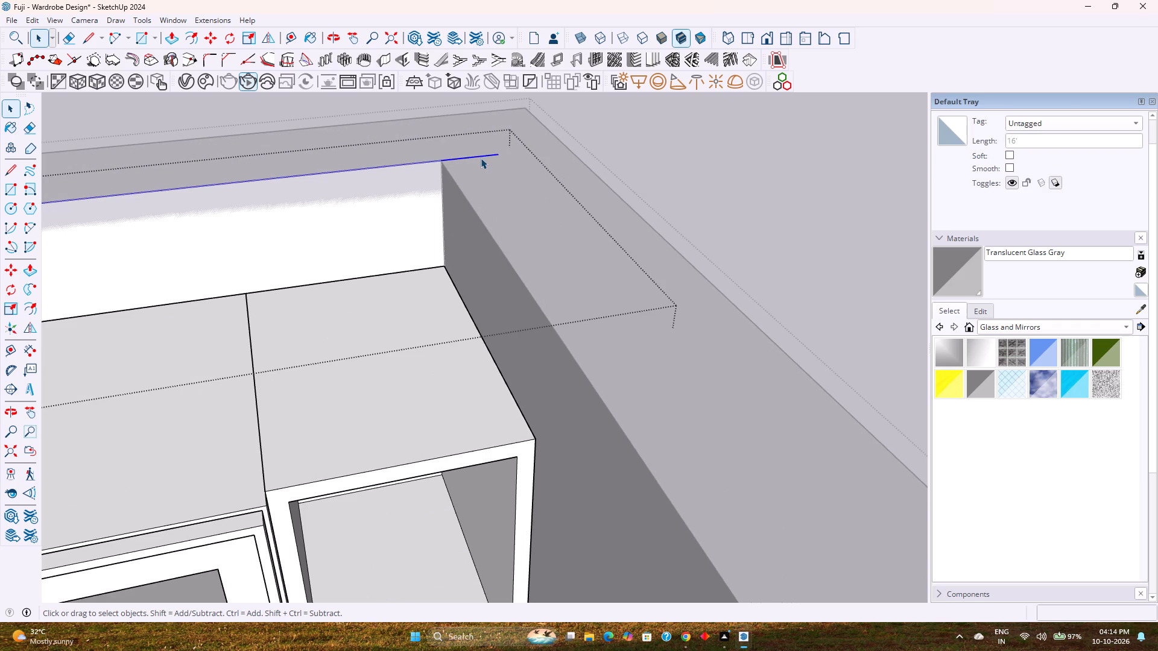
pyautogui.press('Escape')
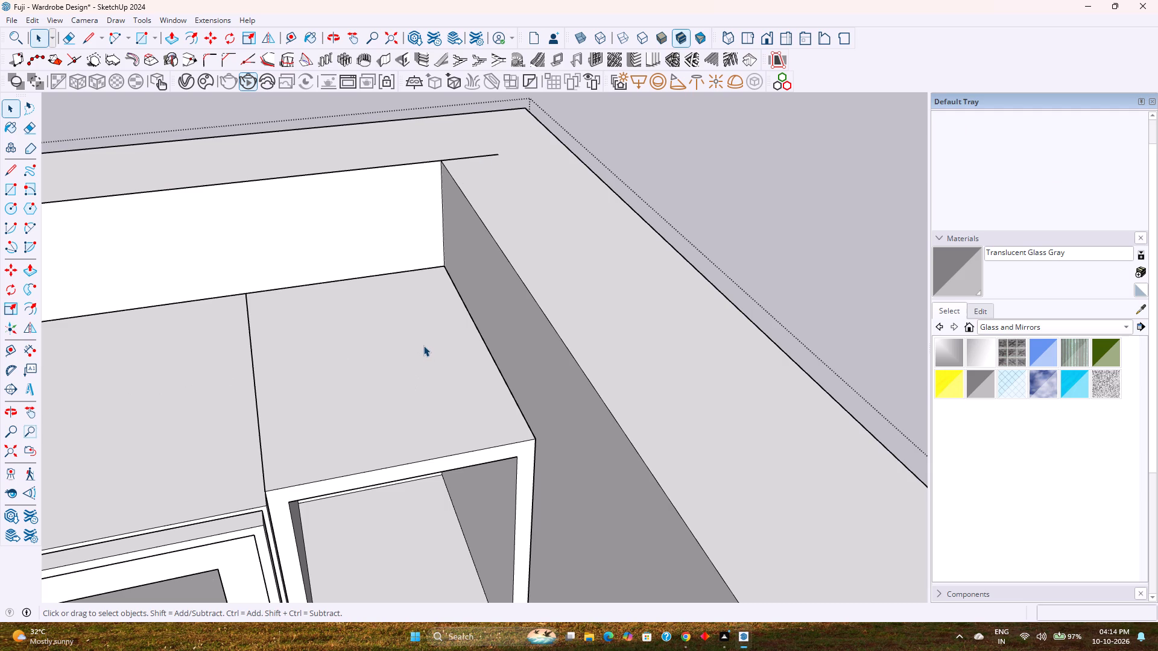
# Undo the Push/Pull changes to the side wall's outer and inner faces.
pyautogui.hotkey('ctrl', 'z')
pyautogui.hotkey('ctrl', 'z')
pyautogui.hotkey('ctrl', 'z')
pyautogui.hotkey('ctrl', 'z')
pyautogui.hotkey('ctrl', 'z')
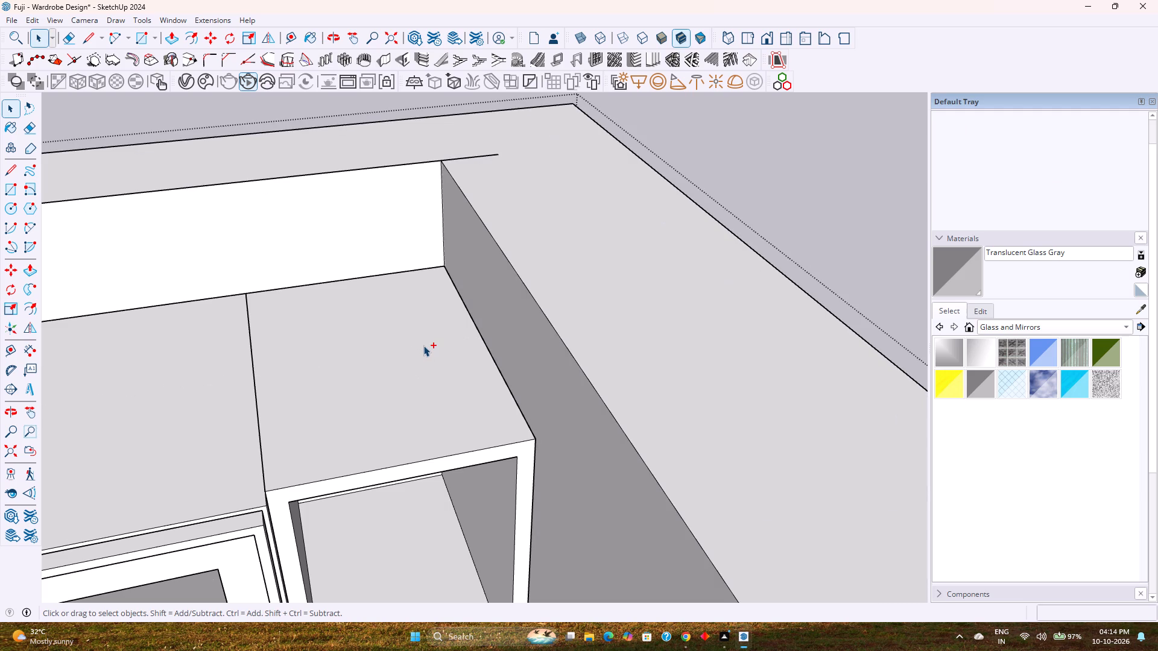
pyautogui.hotkey('ctrl', 'z')
pyautogui.hotkey('ctrl', 'z')
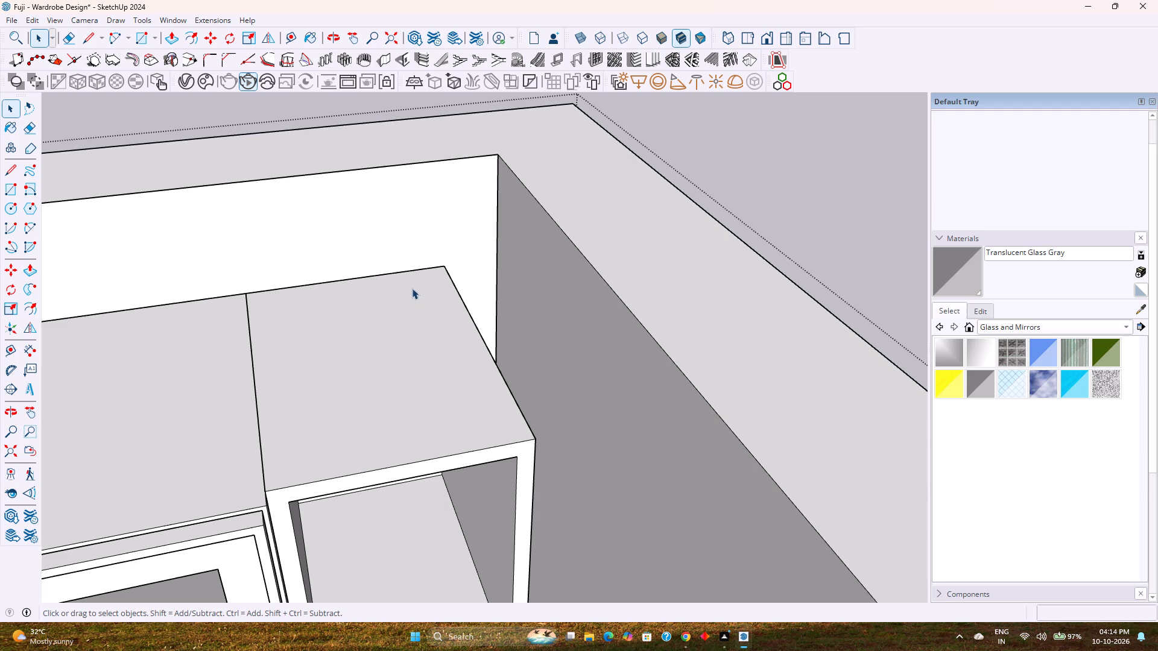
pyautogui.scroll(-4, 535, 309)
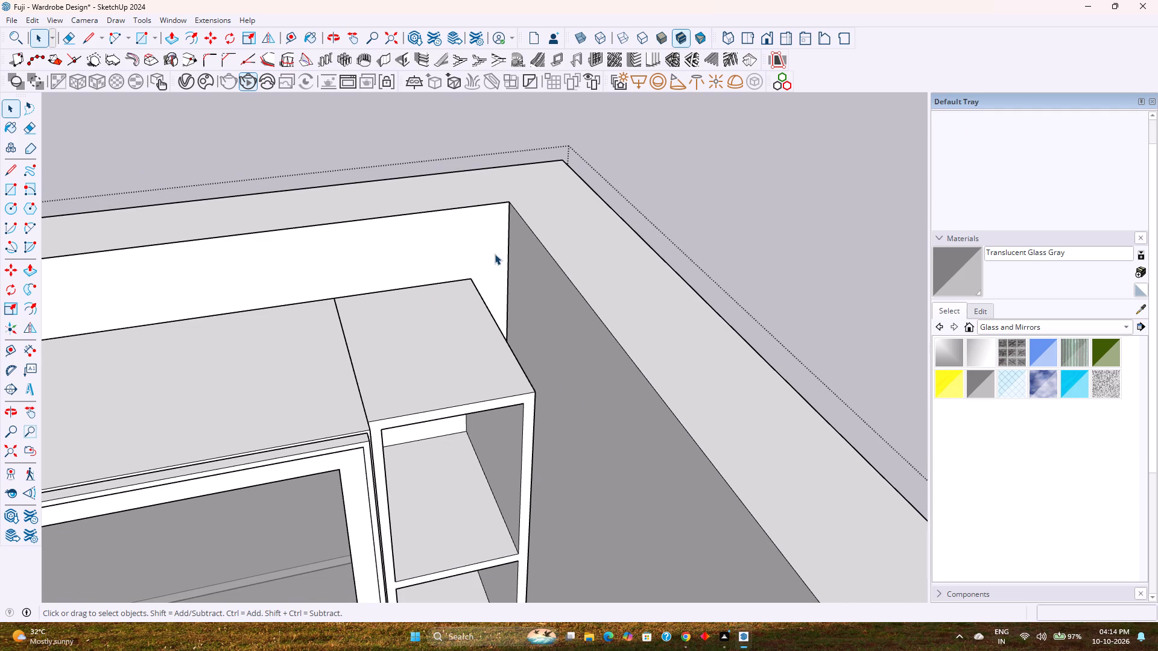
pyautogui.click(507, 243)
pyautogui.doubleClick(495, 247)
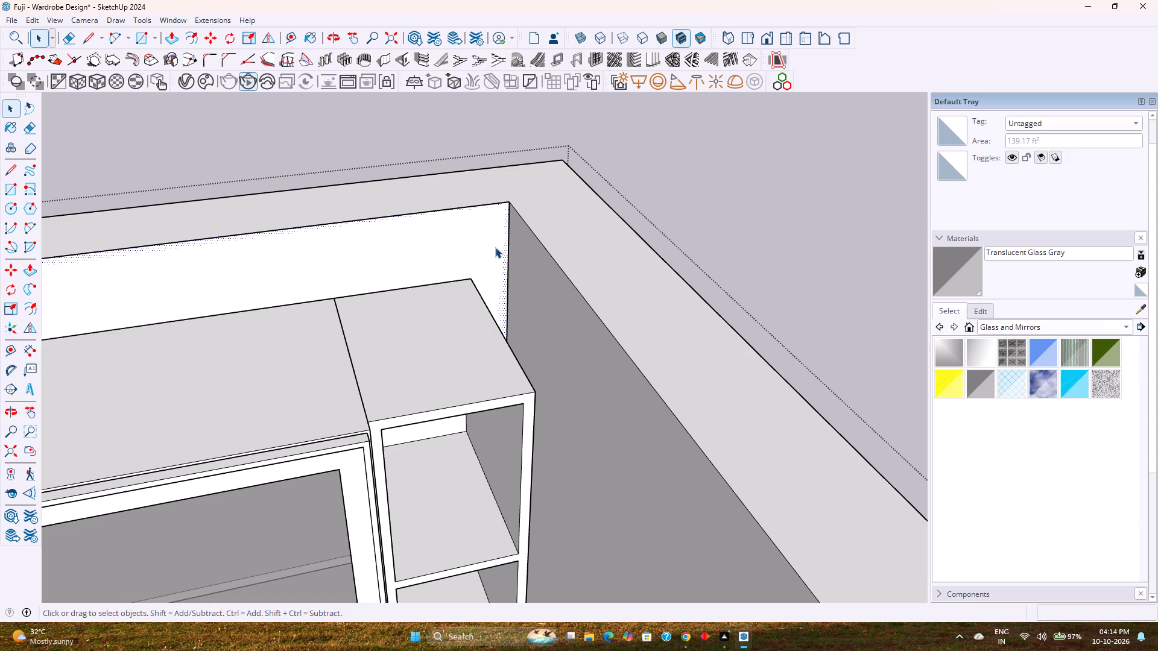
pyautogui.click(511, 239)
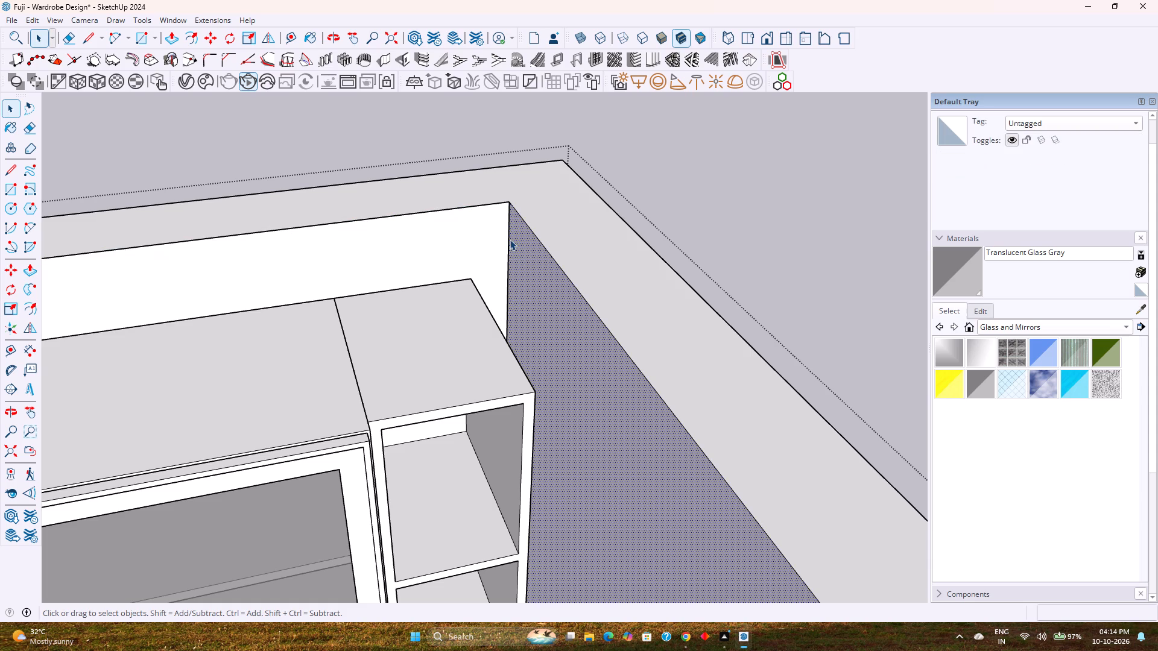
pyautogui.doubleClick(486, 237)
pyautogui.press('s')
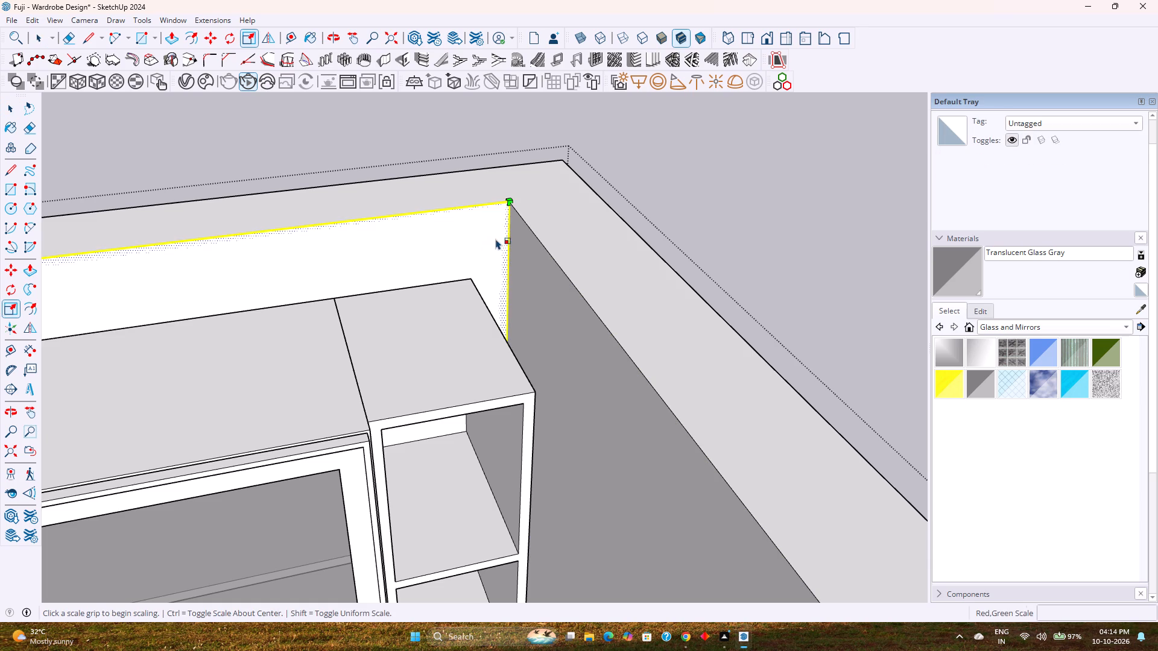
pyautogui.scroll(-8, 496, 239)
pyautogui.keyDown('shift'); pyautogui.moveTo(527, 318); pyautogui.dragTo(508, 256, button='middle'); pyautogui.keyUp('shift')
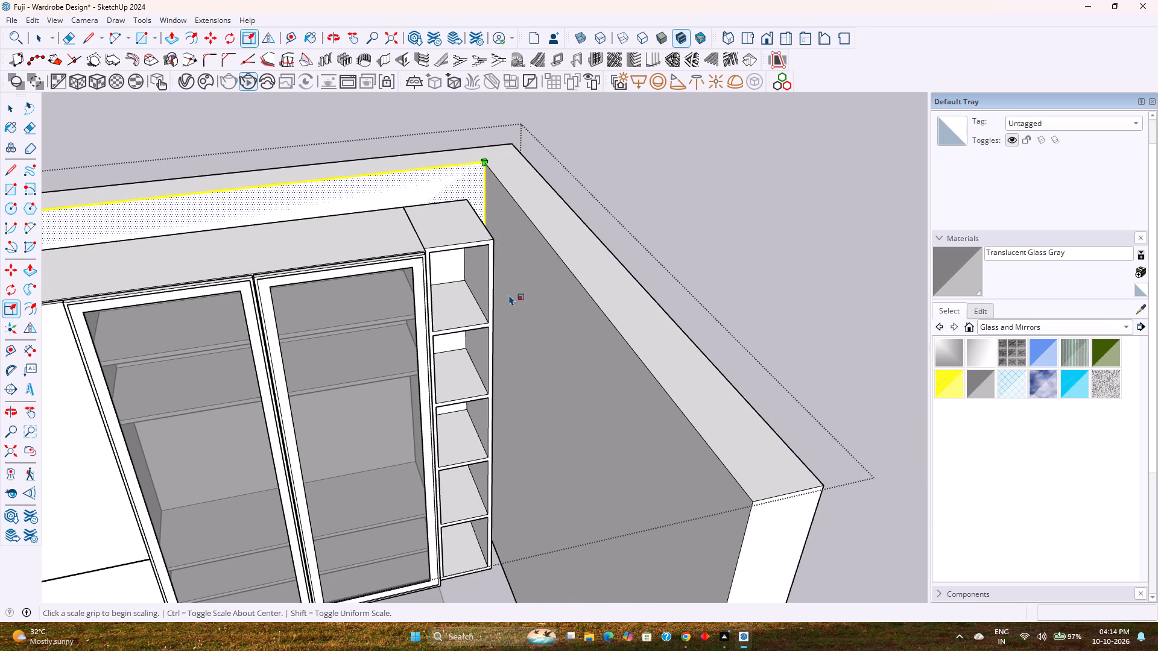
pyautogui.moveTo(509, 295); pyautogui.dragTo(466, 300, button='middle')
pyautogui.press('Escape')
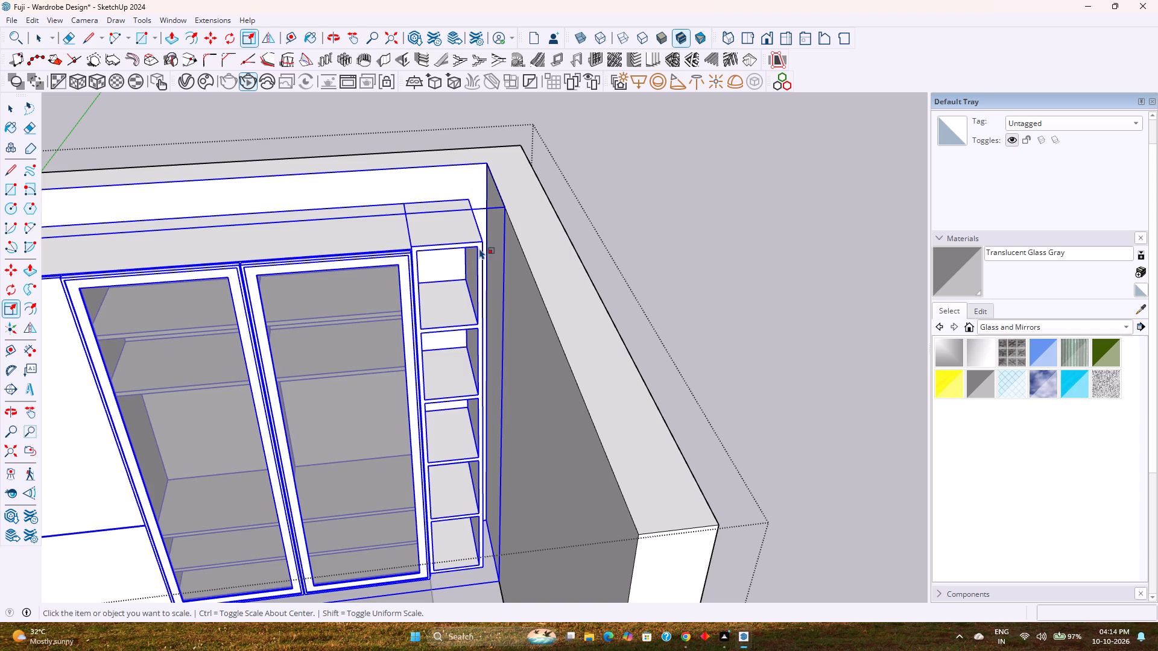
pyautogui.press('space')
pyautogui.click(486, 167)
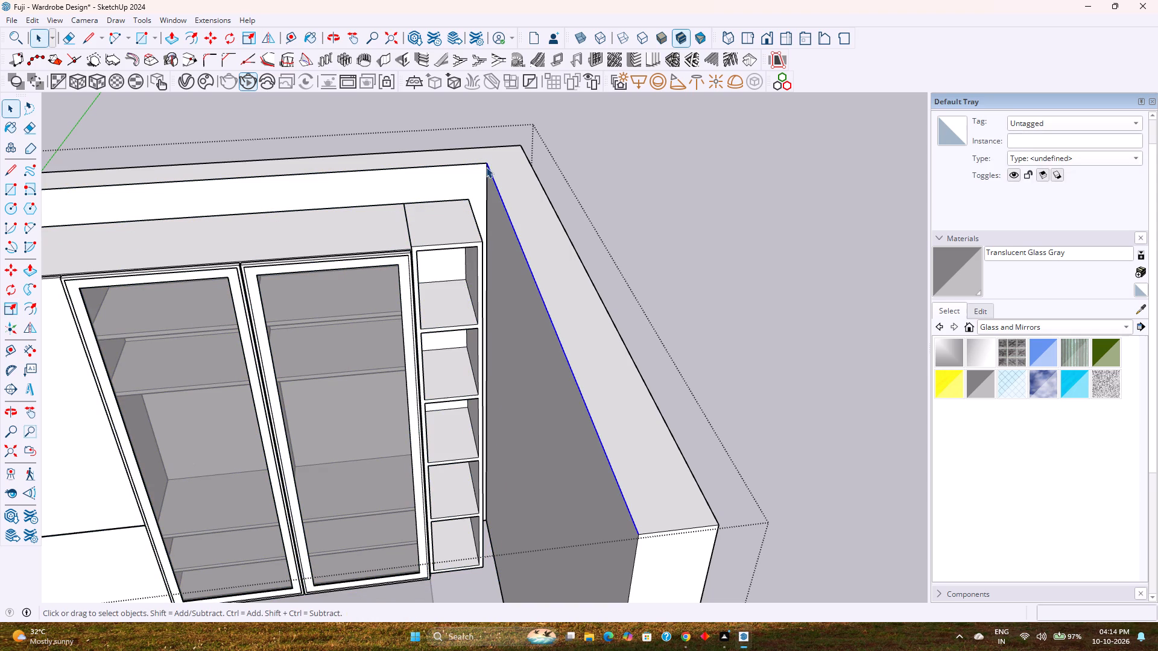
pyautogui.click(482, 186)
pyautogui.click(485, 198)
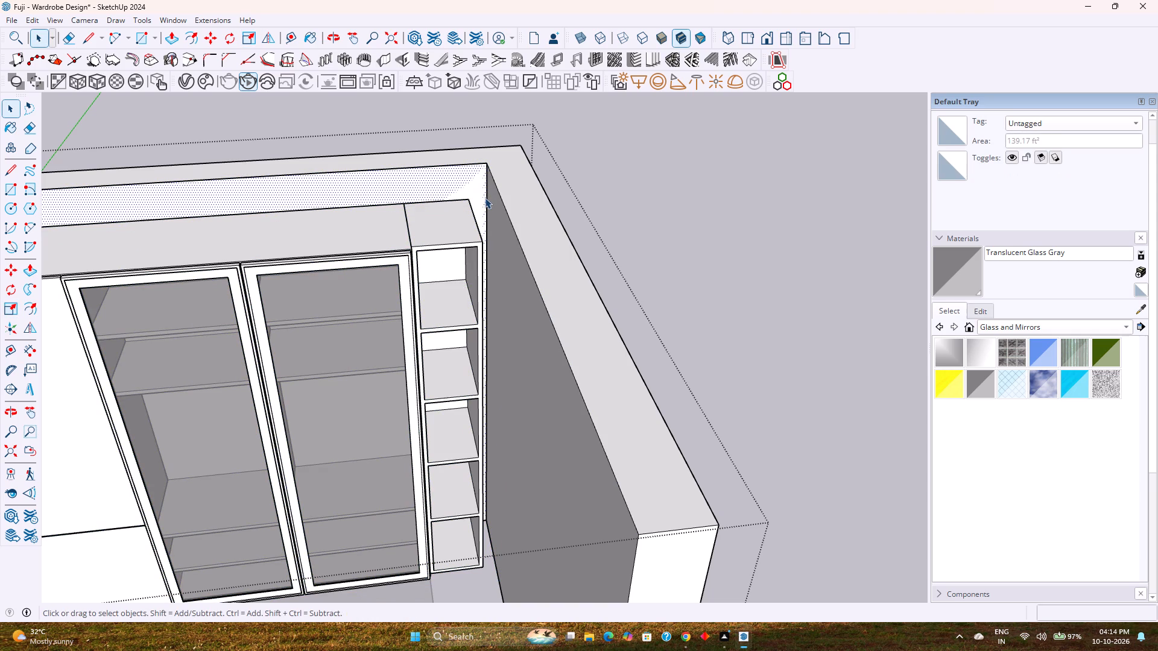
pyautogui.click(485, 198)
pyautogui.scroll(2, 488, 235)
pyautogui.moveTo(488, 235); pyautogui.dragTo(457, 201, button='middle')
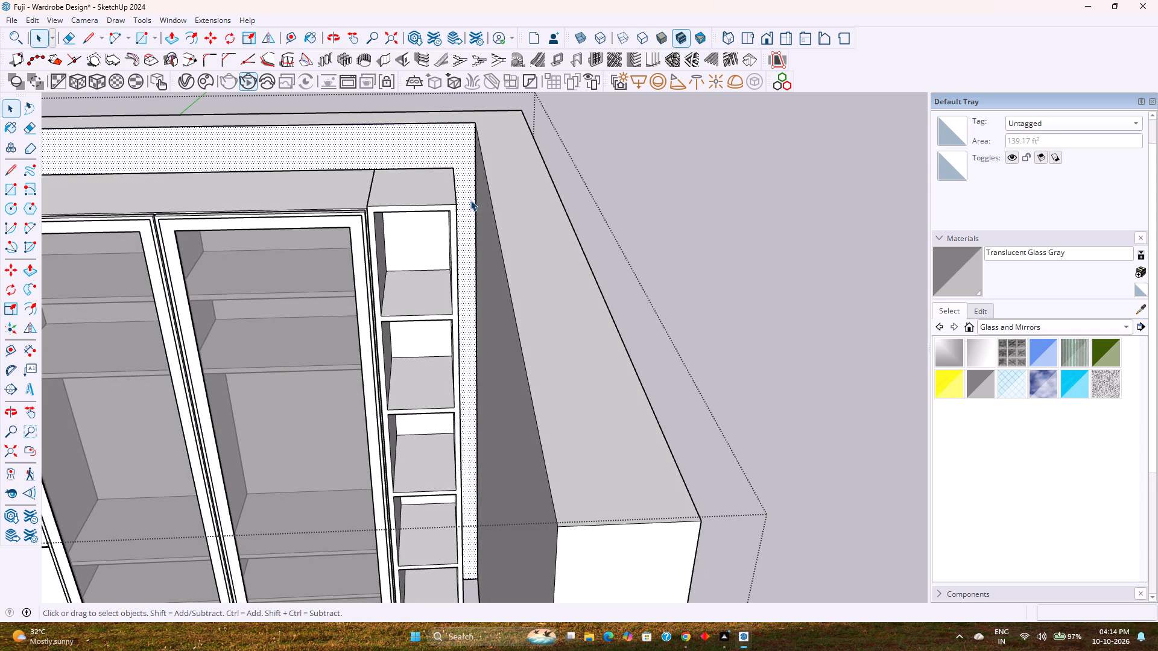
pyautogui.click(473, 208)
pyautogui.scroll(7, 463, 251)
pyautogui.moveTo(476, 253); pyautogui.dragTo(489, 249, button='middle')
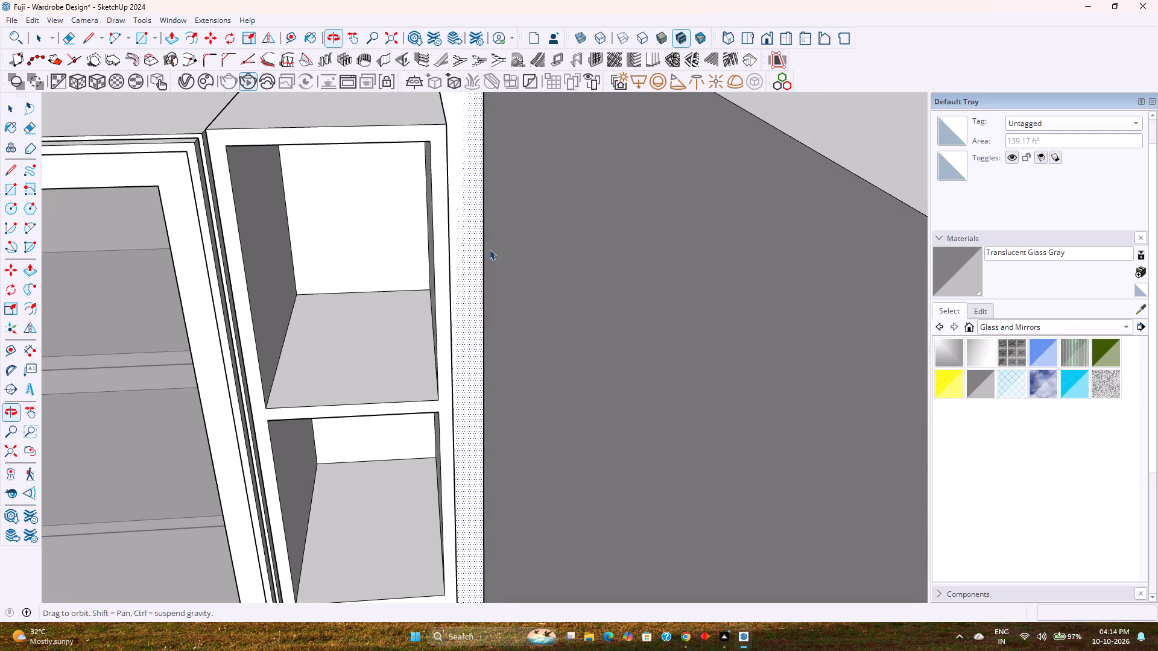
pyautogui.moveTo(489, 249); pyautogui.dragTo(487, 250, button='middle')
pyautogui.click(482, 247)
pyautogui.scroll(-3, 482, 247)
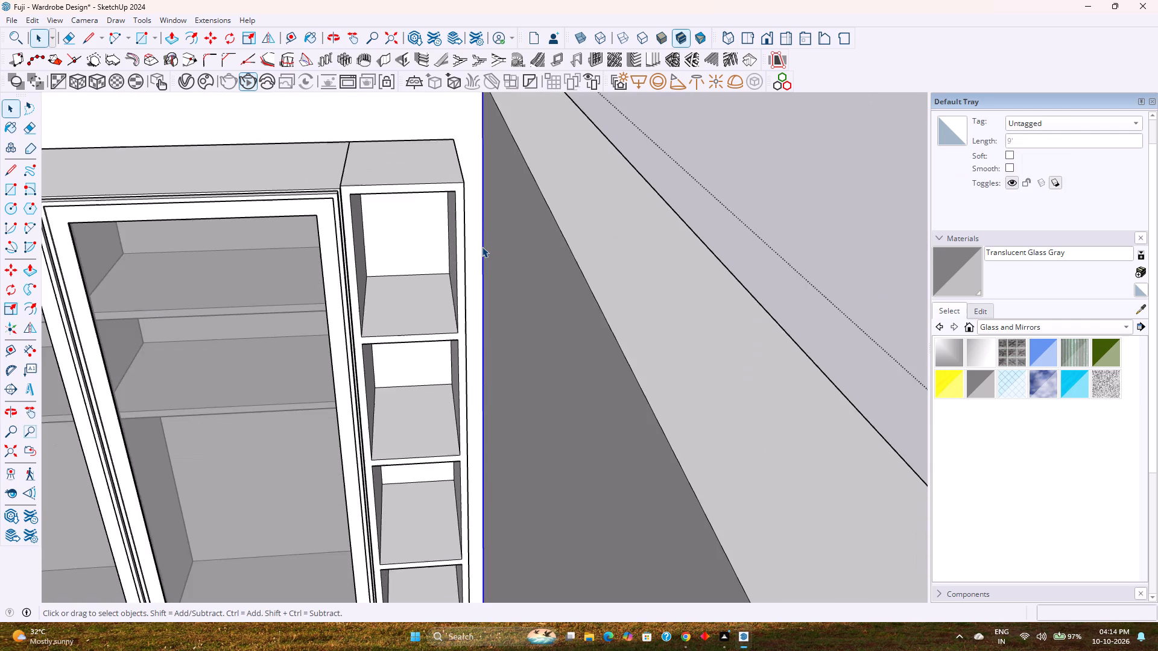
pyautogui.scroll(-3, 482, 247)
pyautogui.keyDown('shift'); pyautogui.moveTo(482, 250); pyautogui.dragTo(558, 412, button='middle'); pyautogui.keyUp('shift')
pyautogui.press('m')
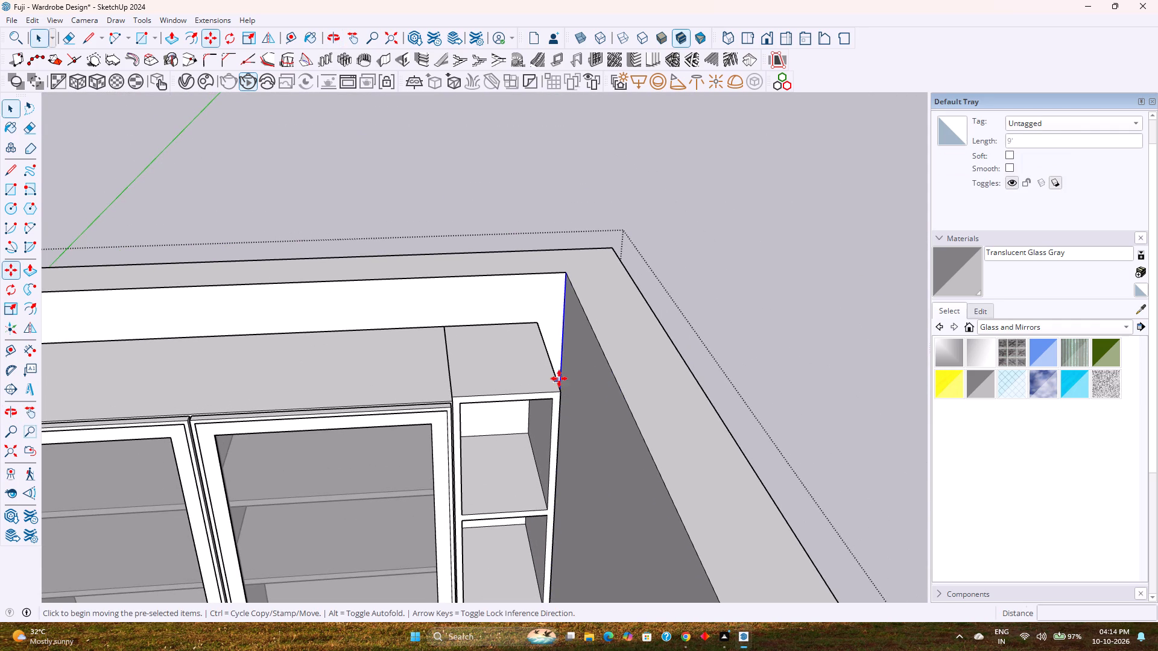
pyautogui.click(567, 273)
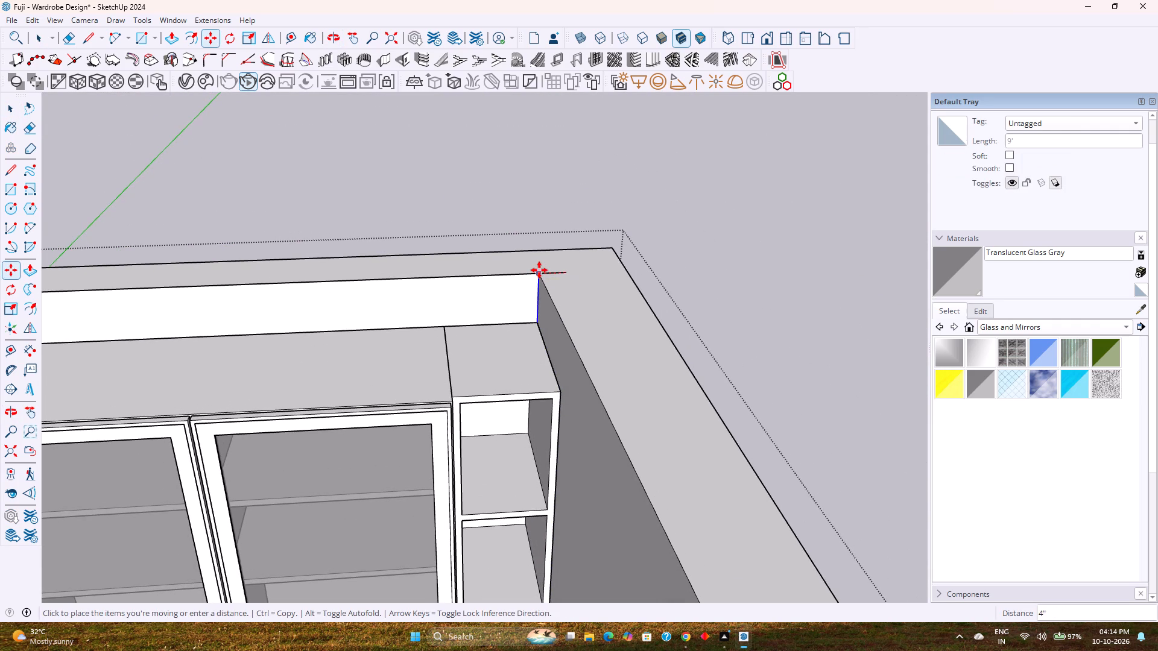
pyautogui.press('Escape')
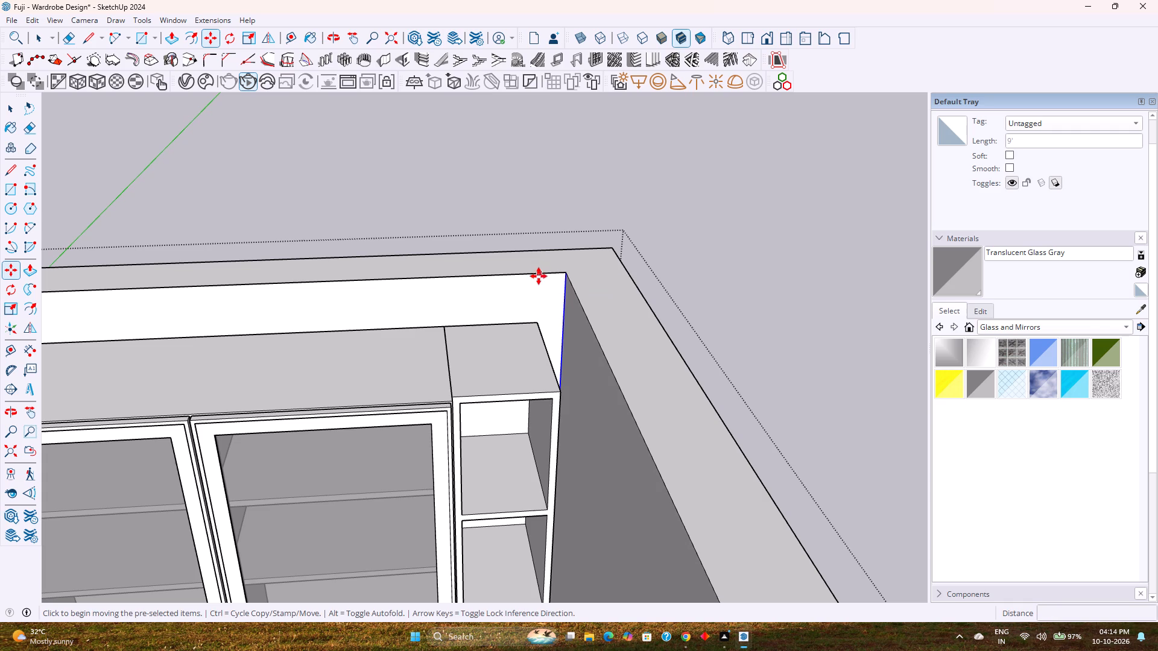
# Isolate the back wall's inner face with its edges by inverting the selection and hiding everything else in the group.
pyautogui.press('space')
pyautogui.click(543, 288)
pyautogui.doubleClick(543, 288)
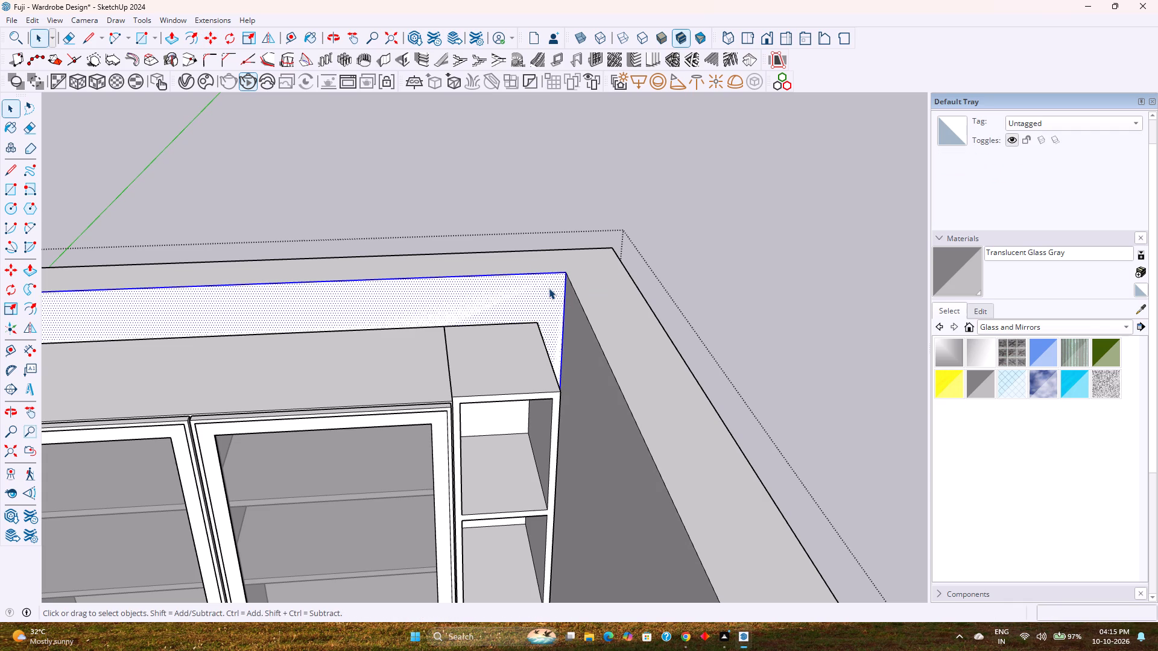
pyautogui.rightClick(549, 288)
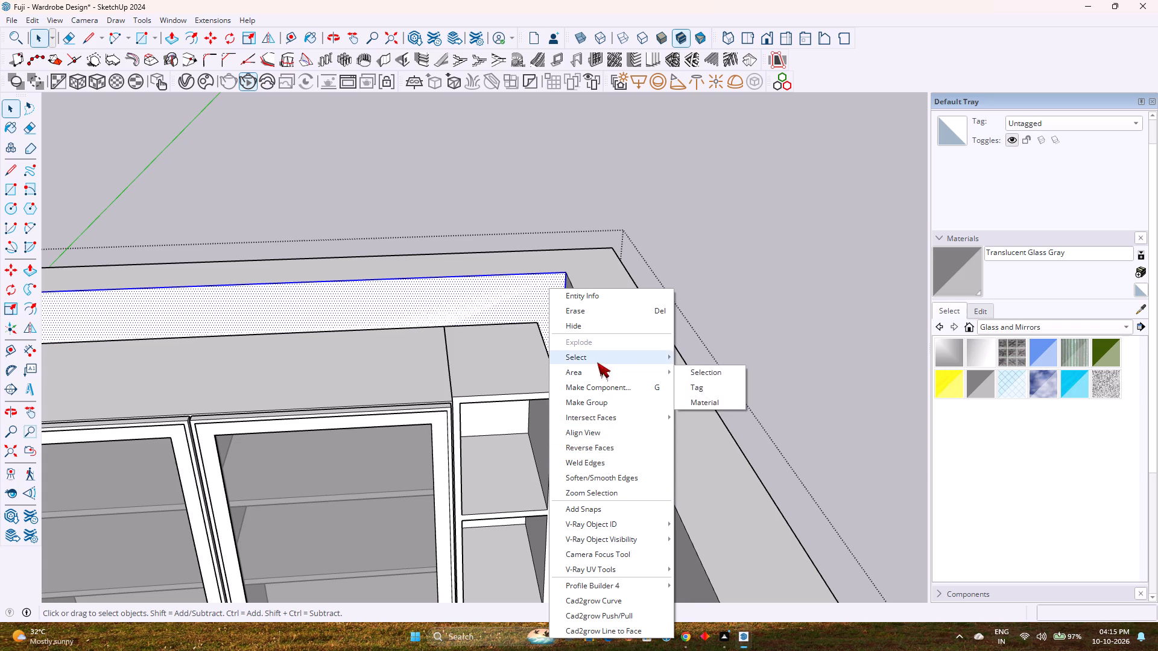
pyautogui.click(691, 460)
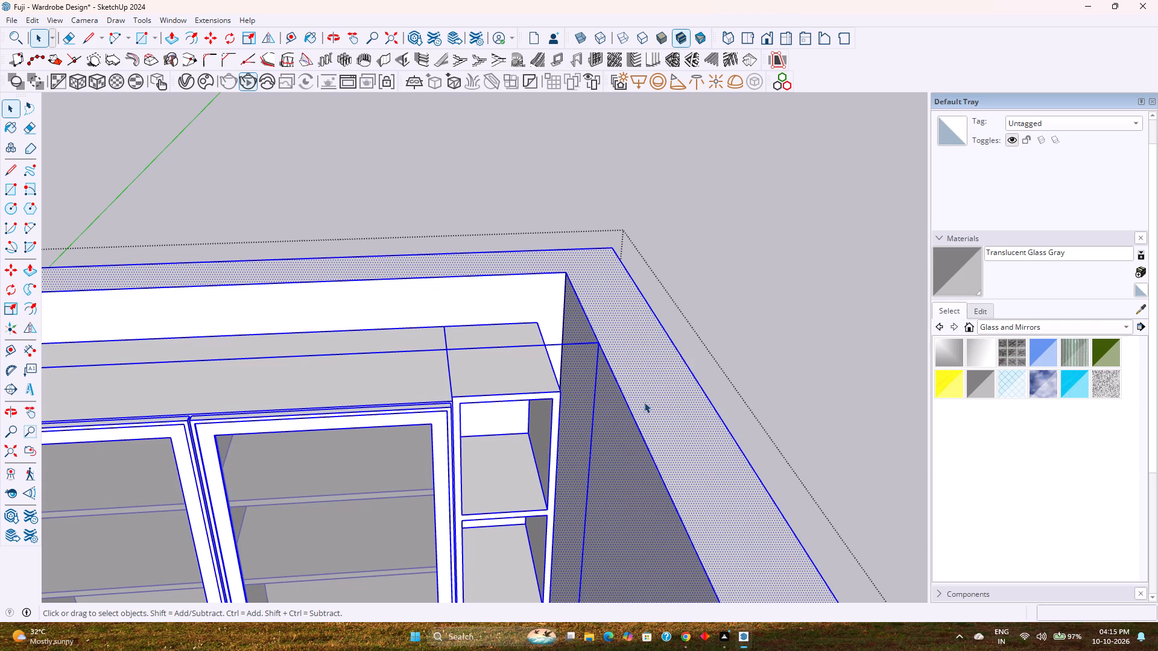
pyautogui.rightClick(645, 402)
pyautogui.click(668, 58)
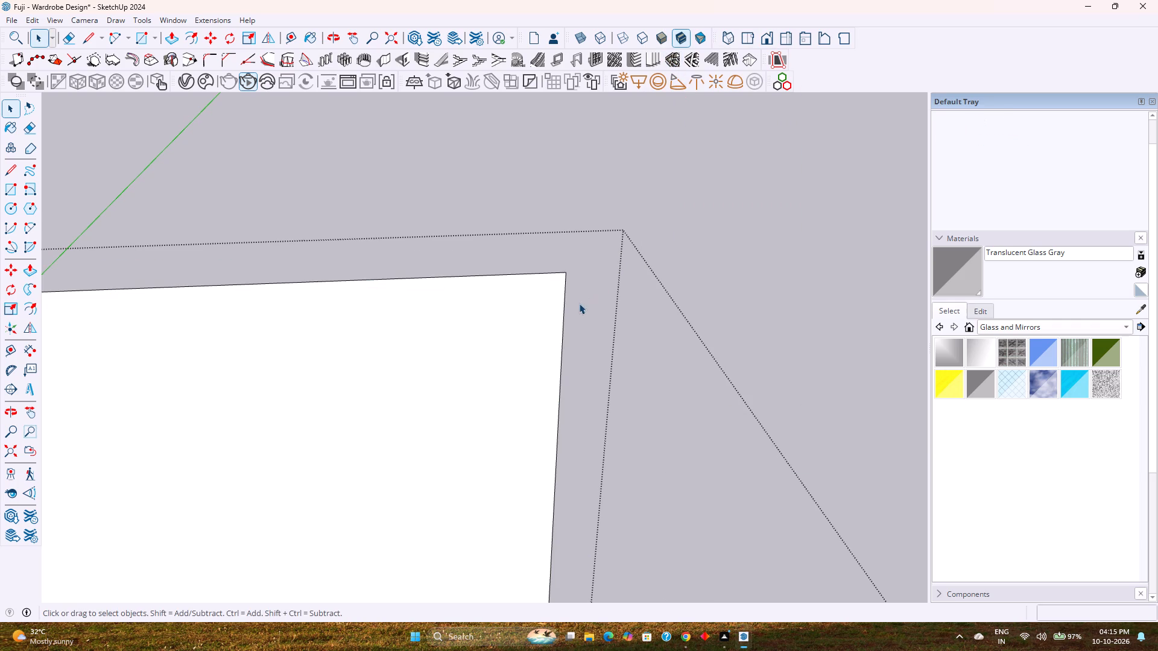
# Move the isolated face's vertical edge at the side wall corner 4" inward along the red axis.
pyautogui.click(562, 322)
pyautogui.press('m')
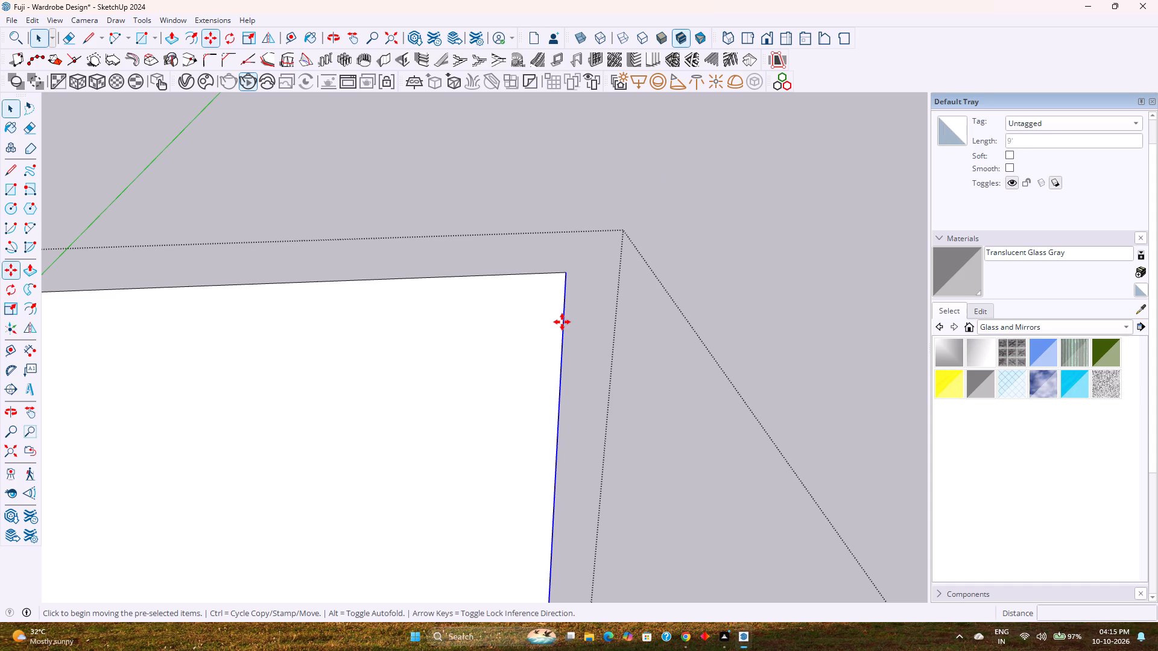
pyautogui.click(562, 322)
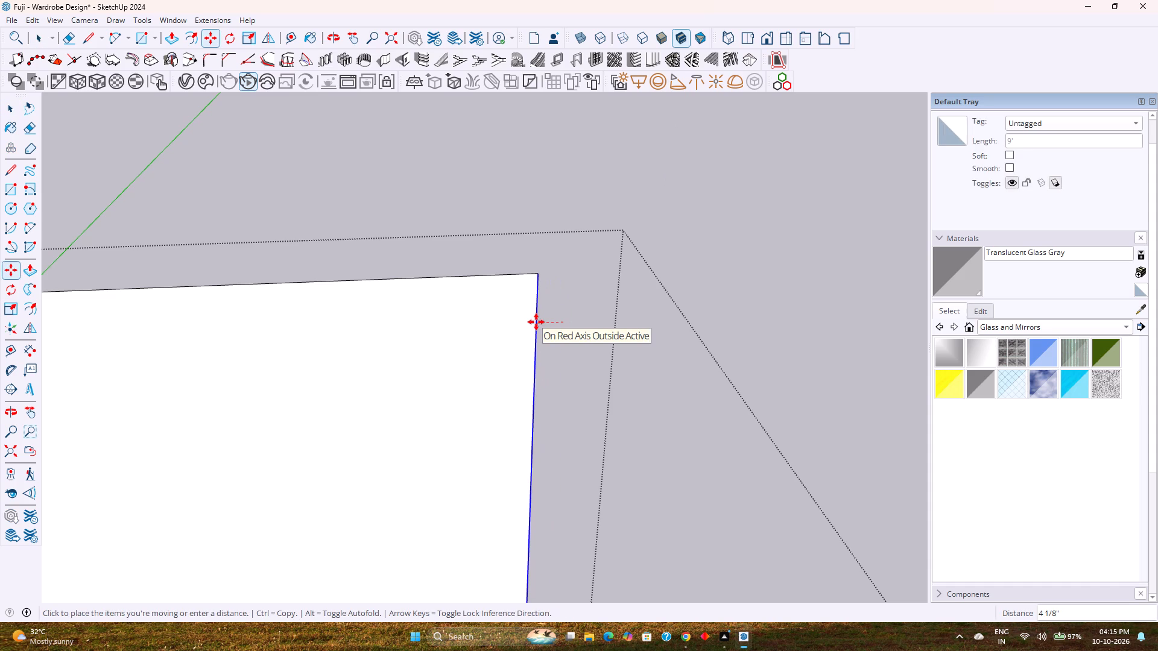
pyautogui.press('Left')
pyautogui.press('Right')
pyautogui.press('4')
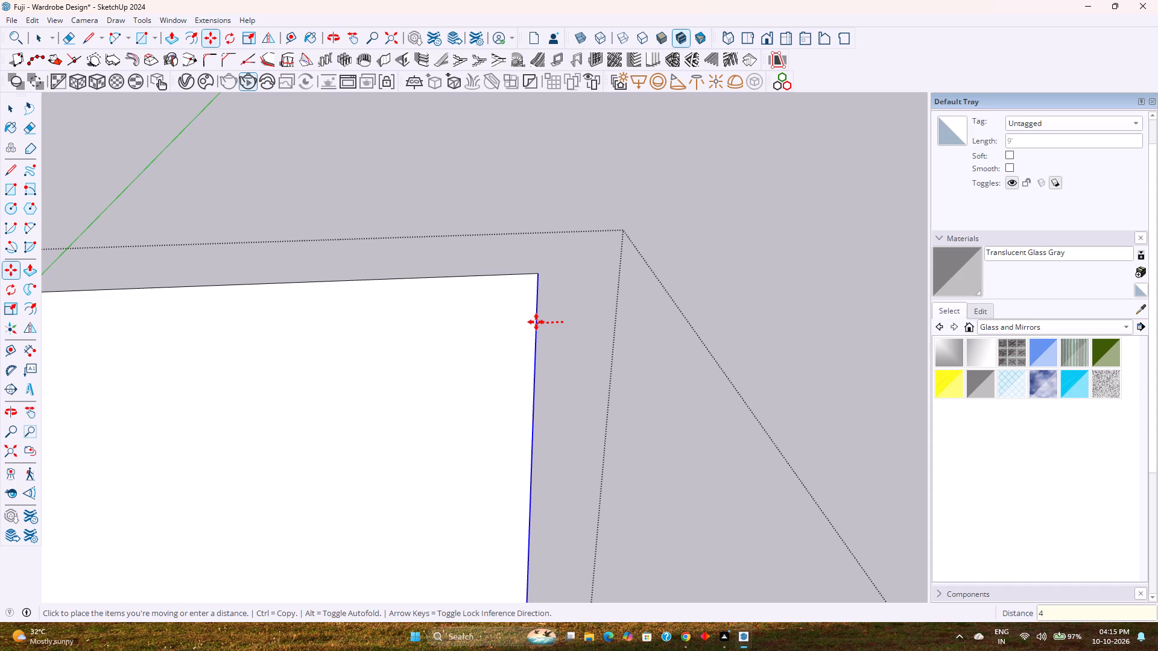
pyautogui.press('Return')
pyautogui.press('space')
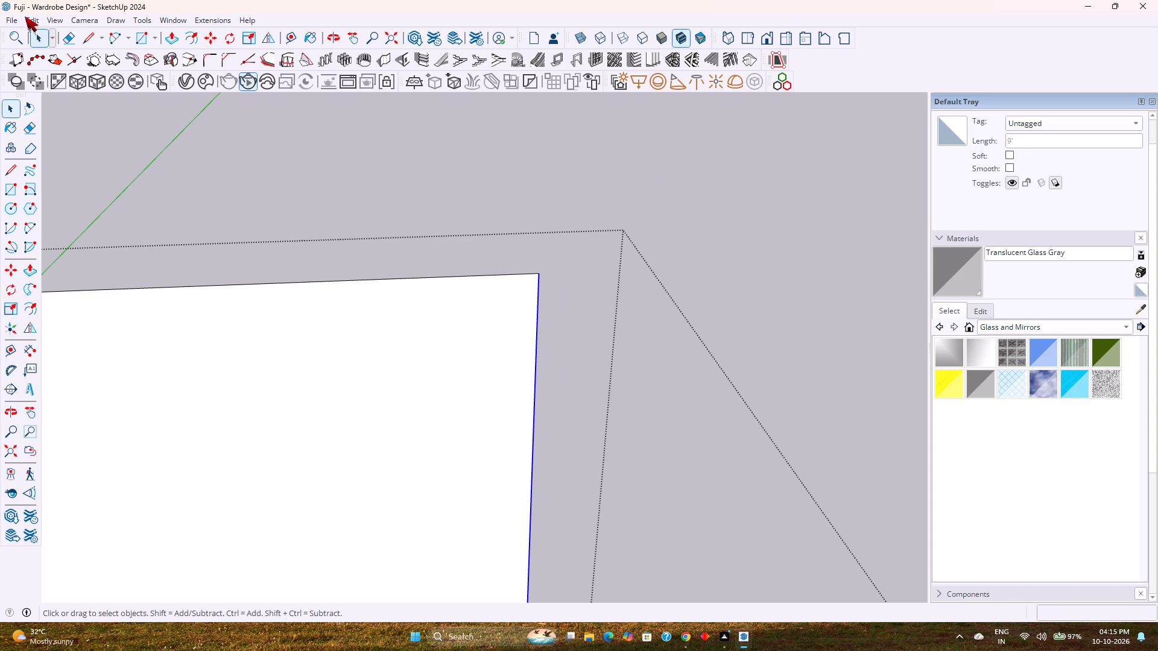
# Unhide the hidden walls and furniture.
pyautogui.click(28, 16)
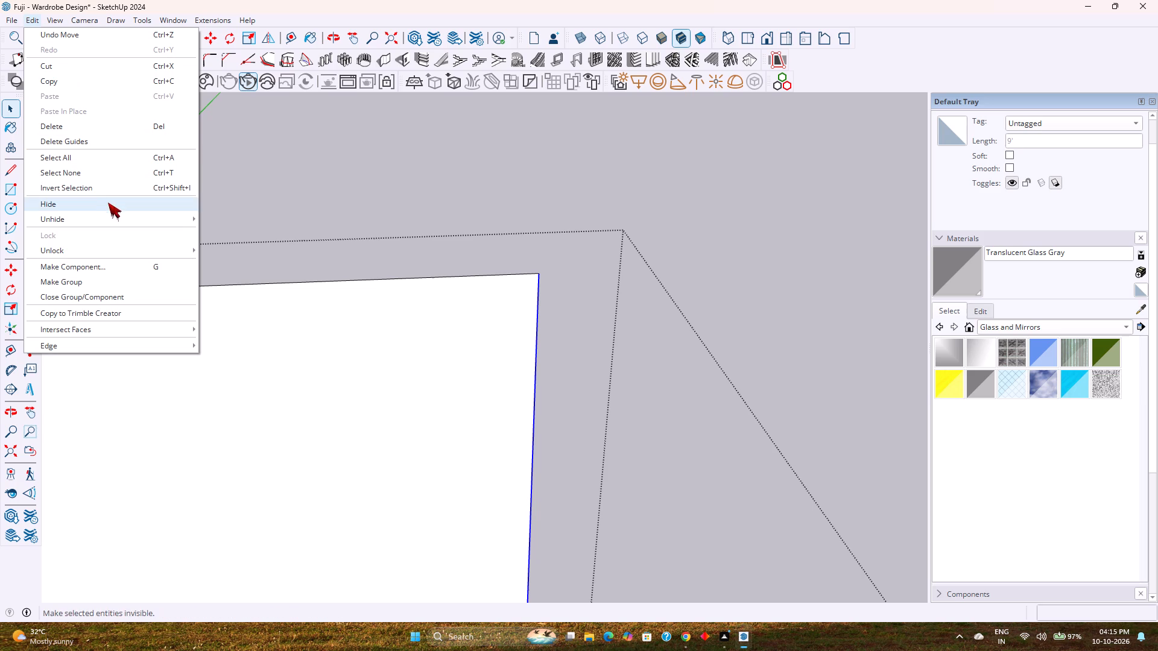
pyautogui.click(213, 250)
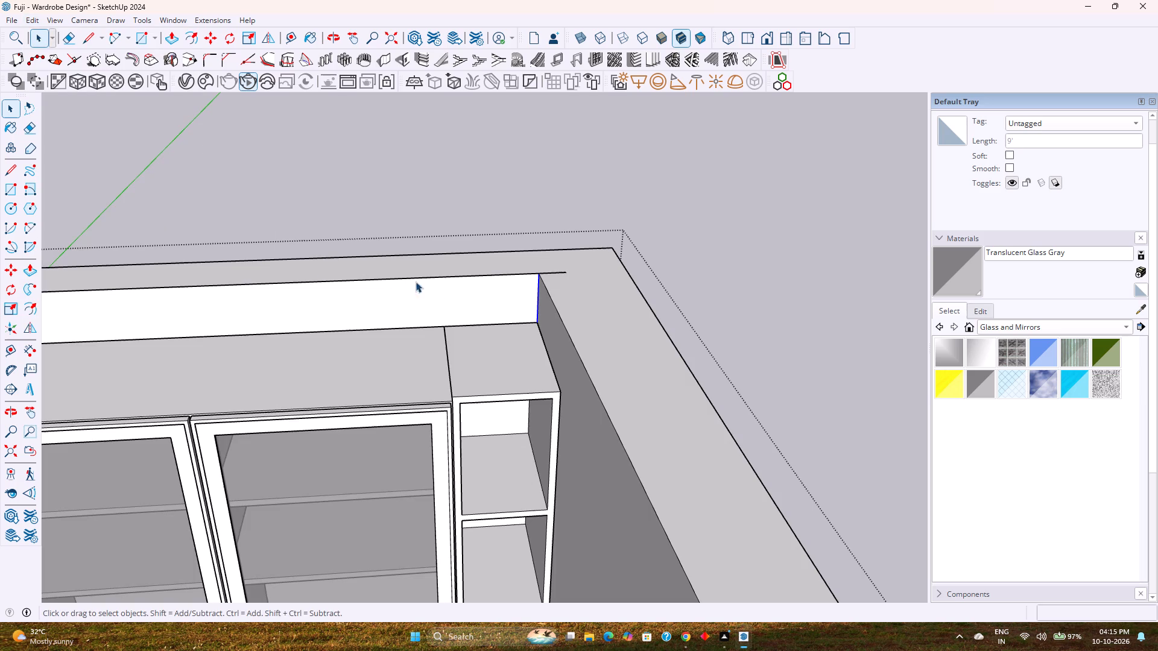
pyautogui.scroll(-10, 572, 346)
pyautogui.keyDown('shift'); pyautogui.moveTo(573, 376); pyautogui.dragTo(549, 283, button='middle'); pyautogui.keyUp('shift')
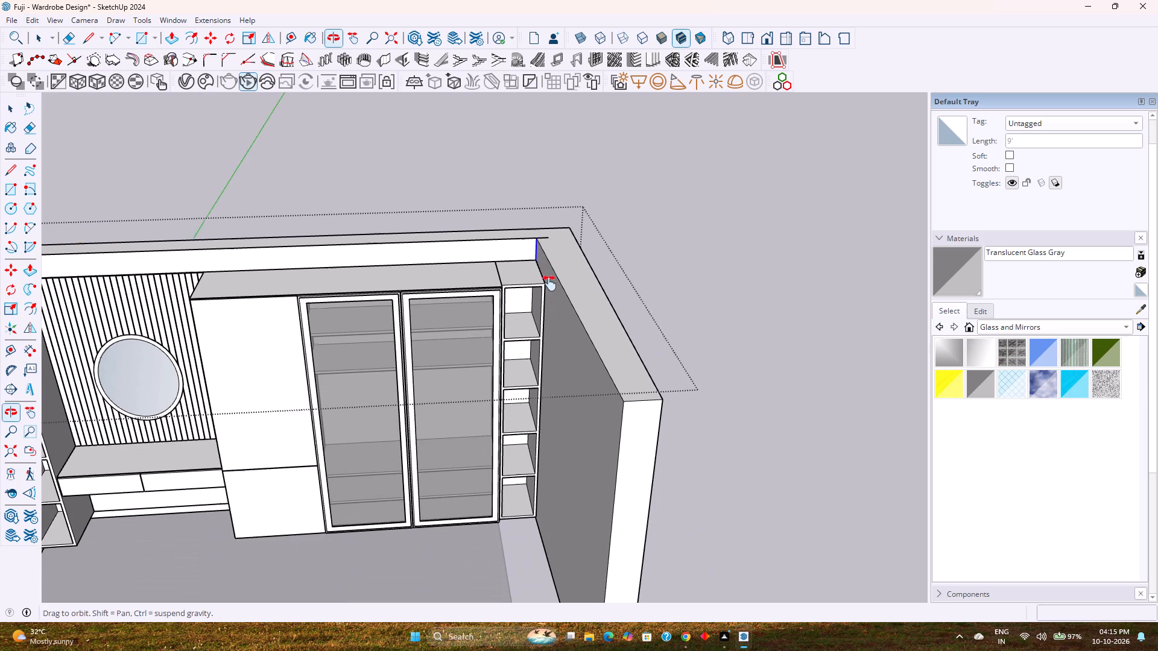
pyautogui.keyDown('shift'); pyautogui.moveTo(549, 283); pyautogui.dragTo(549, 283, button='middle'); pyautogui.keyUp('shift')
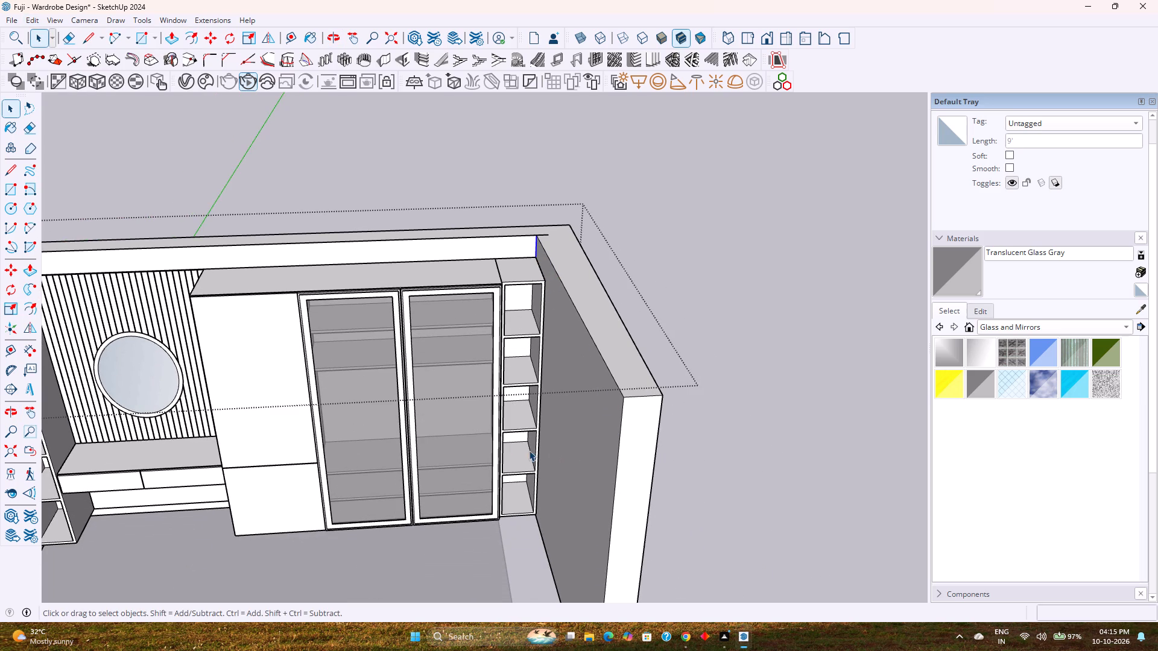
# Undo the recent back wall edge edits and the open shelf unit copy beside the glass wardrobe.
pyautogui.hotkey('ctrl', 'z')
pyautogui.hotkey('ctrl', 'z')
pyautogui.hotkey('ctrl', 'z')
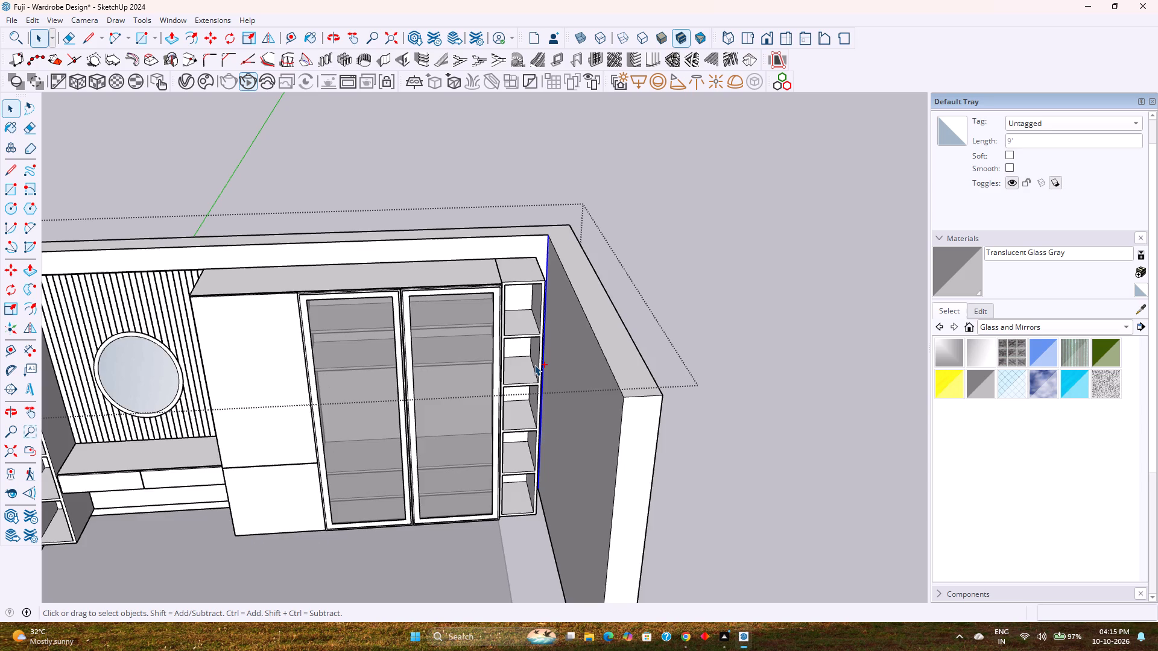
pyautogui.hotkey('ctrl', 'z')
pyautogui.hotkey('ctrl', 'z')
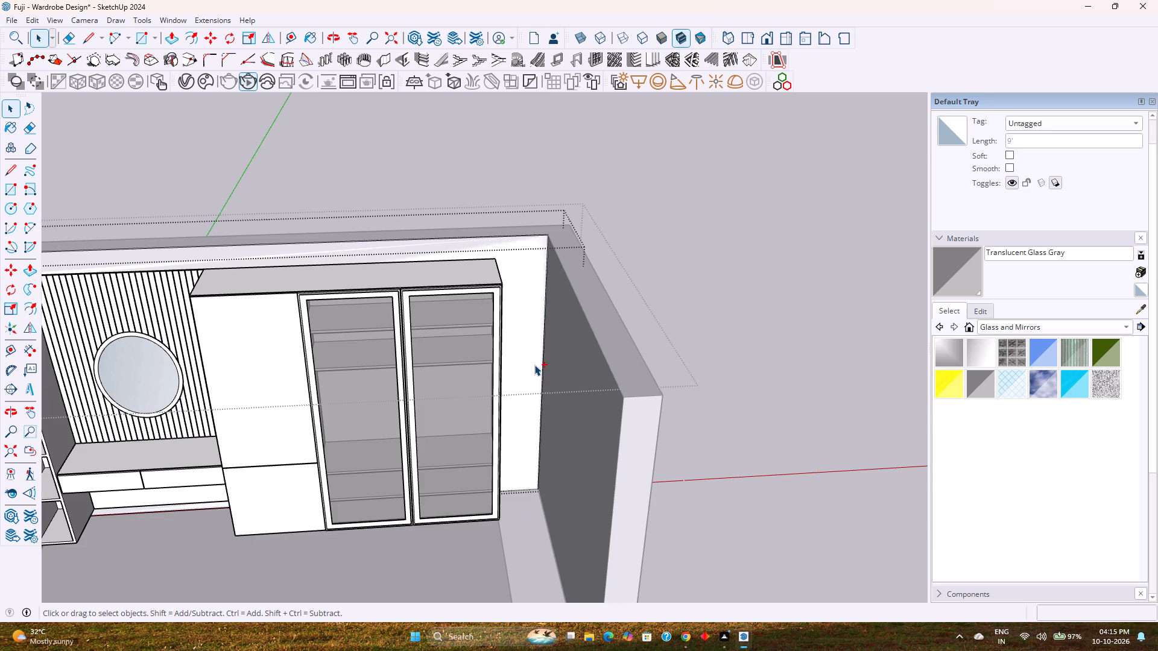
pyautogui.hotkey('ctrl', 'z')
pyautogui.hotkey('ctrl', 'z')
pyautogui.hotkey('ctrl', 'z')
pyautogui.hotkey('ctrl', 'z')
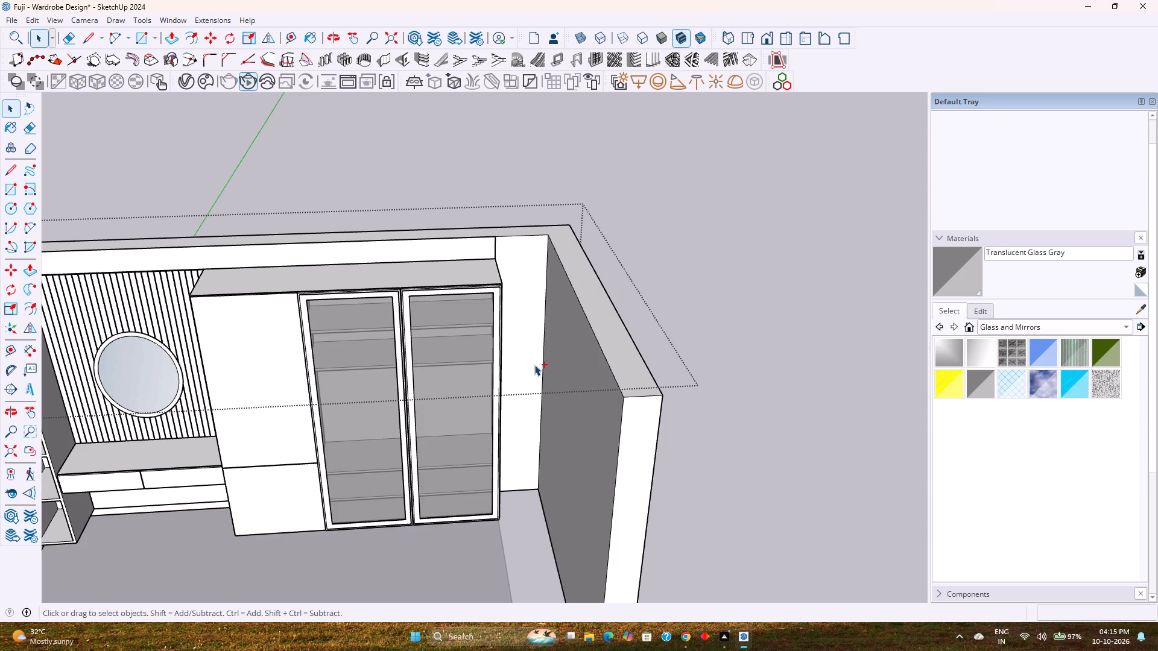
# Push/Pull the side wall's inner face 4" toward the wardrobe.
pyautogui.click(478, 250)
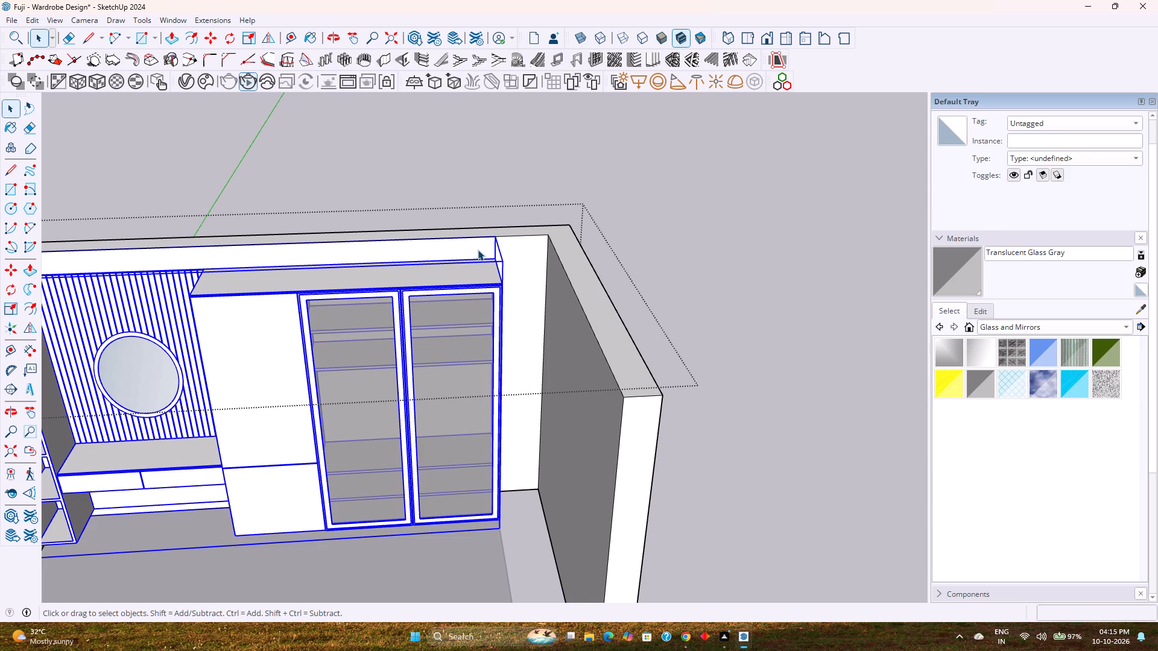
pyautogui.click(579, 342)
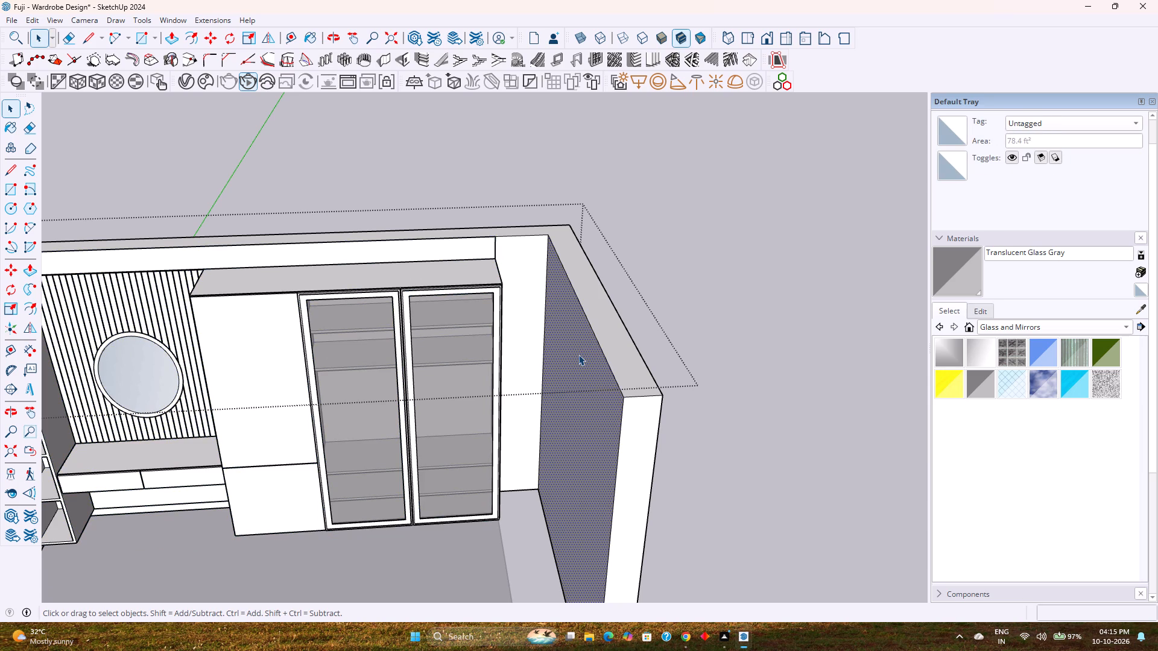
pyautogui.press('p')
pyautogui.click(578, 354)
pyautogui.press('4')
pyautogui.press('Return')
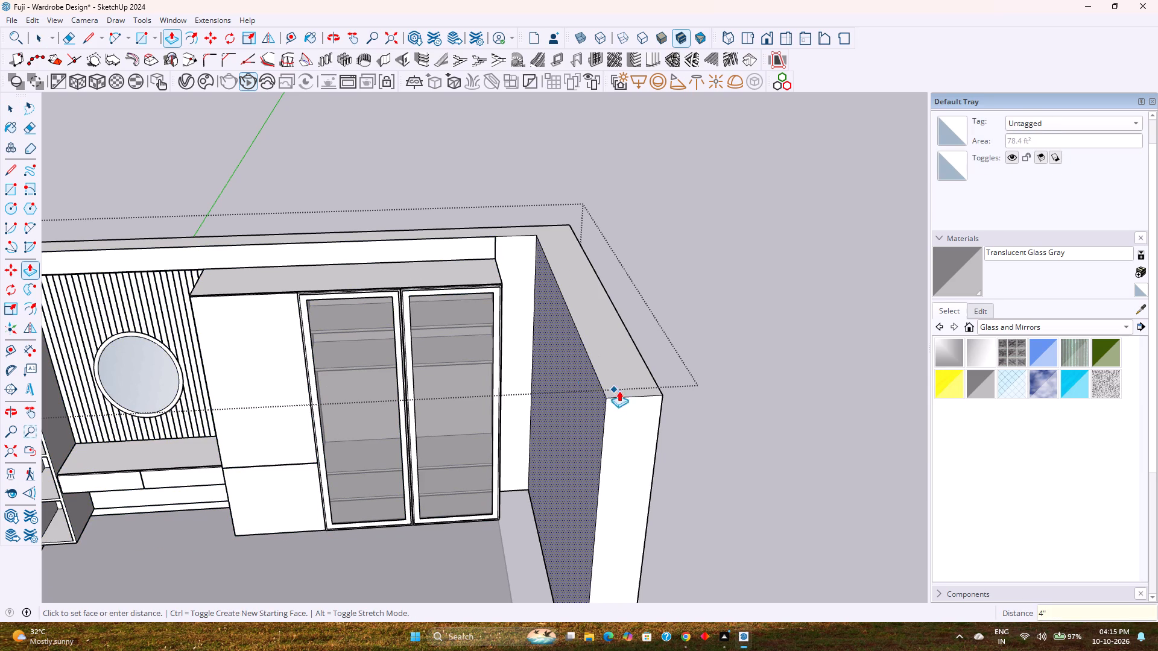
# Push/Pull the same side wall's outer face 4" inward, toward the room.
pyautogui.moveTo(619, 391); pyautogui.dragTo(470, 380, button='middle')
pyautogui.click(528, 394)
pyautogui.press('Escape')
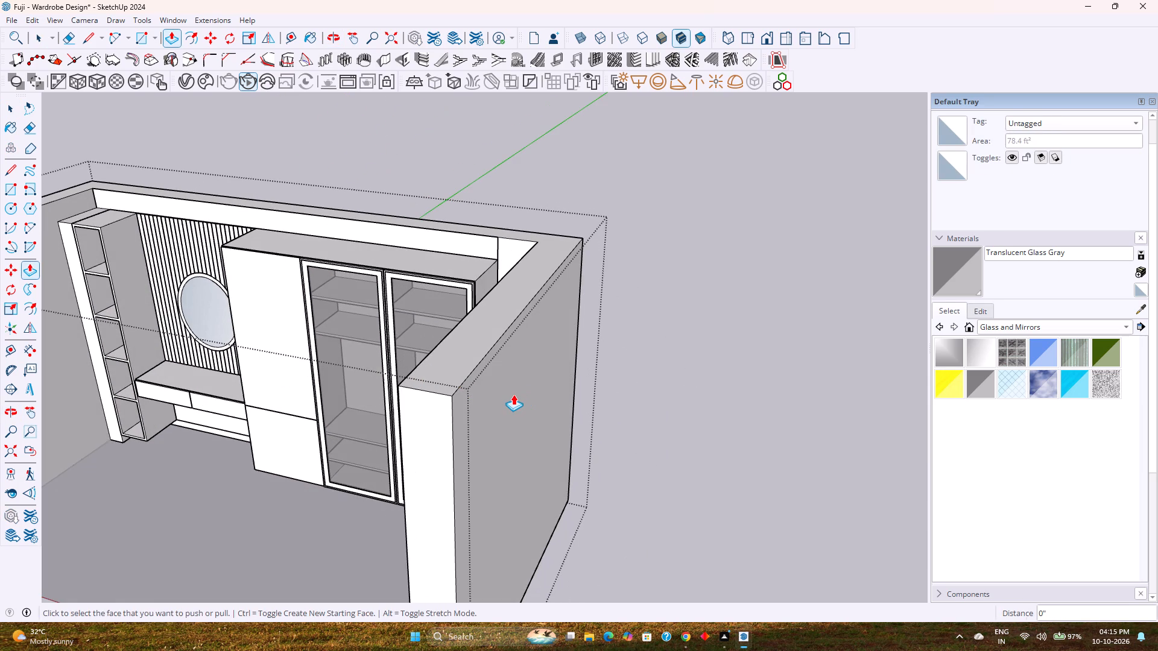
pyautogui.press('Escape')
pyautogui.click(524, 408)
pyautogui.press('4')
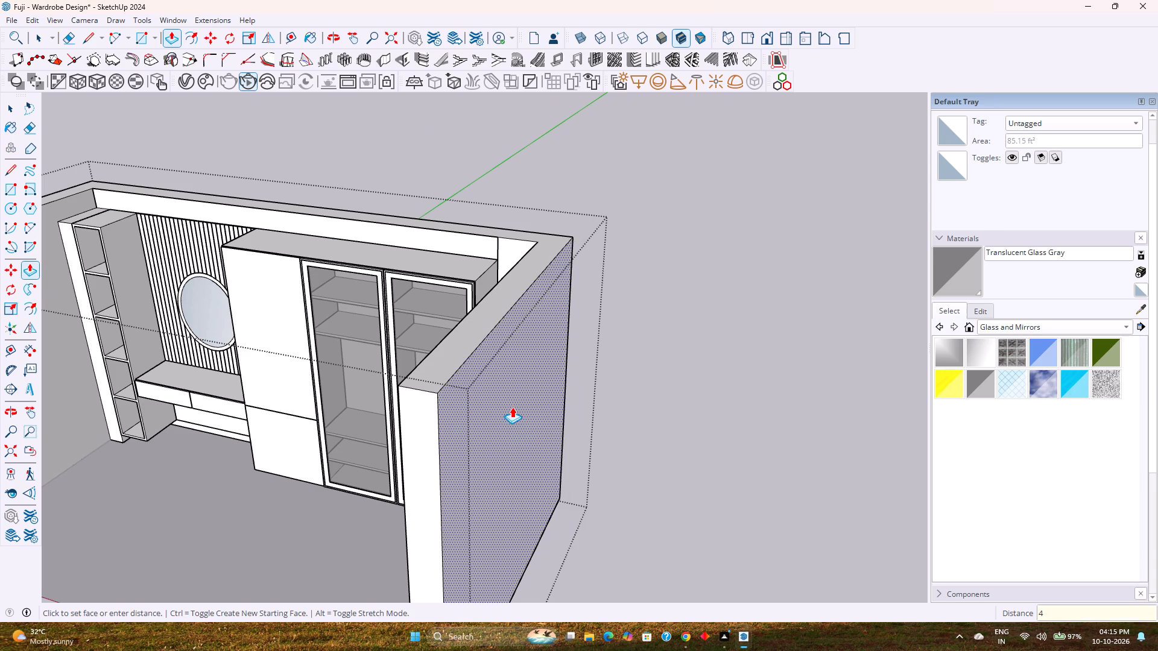
pyautogui.press('Return')
pyautogui.press('space')
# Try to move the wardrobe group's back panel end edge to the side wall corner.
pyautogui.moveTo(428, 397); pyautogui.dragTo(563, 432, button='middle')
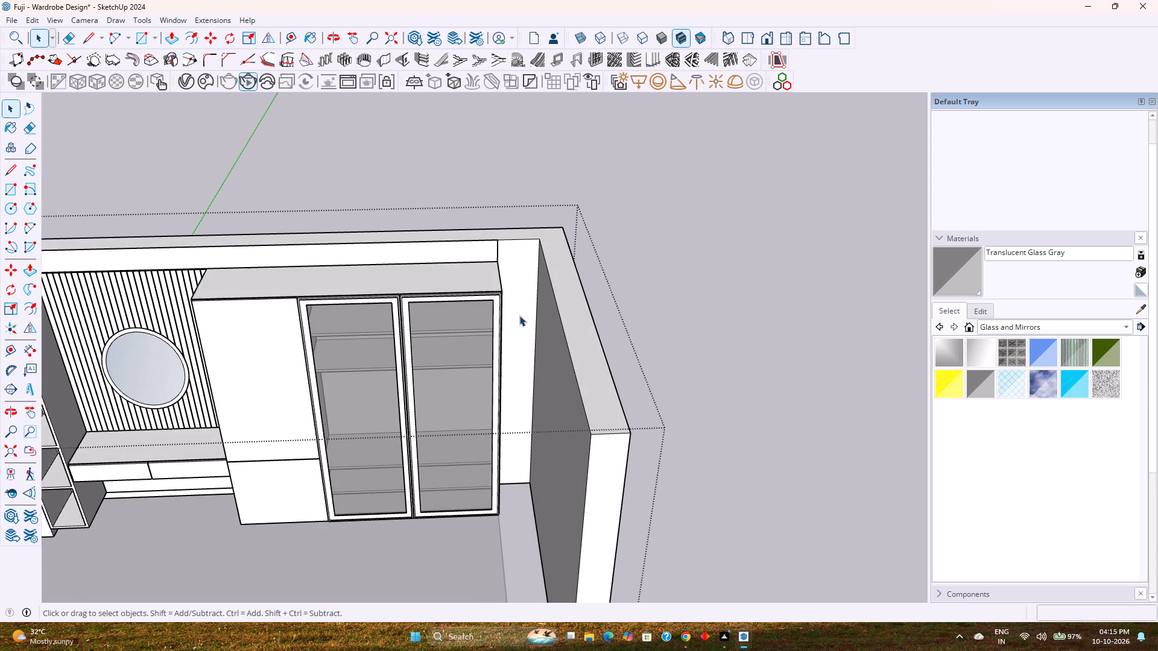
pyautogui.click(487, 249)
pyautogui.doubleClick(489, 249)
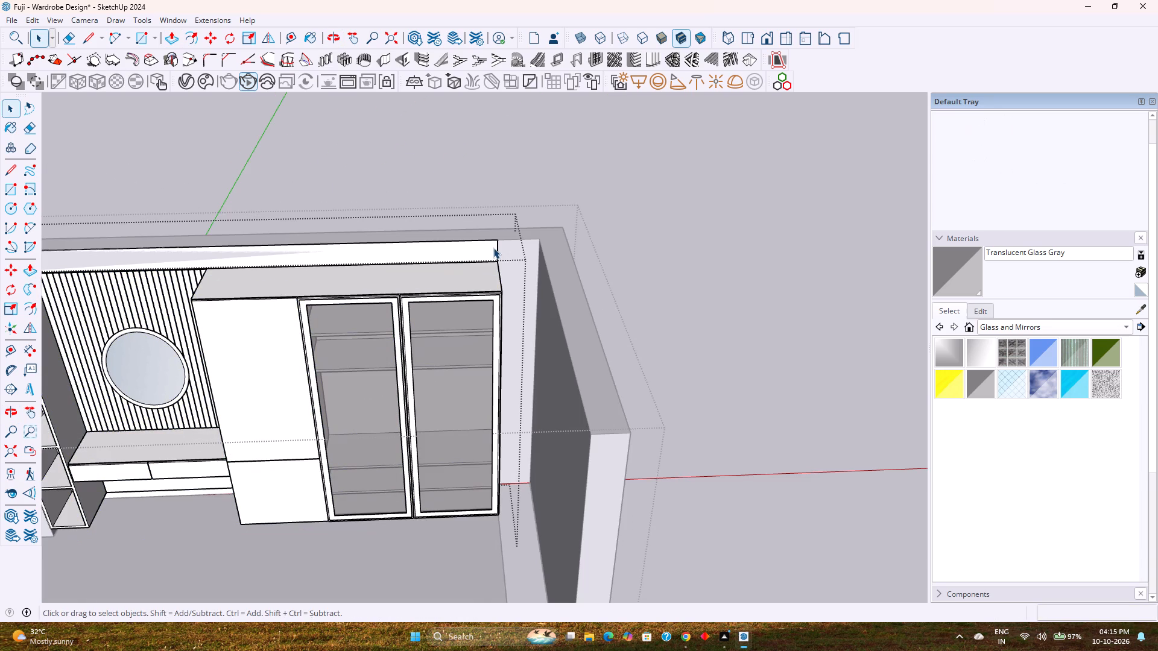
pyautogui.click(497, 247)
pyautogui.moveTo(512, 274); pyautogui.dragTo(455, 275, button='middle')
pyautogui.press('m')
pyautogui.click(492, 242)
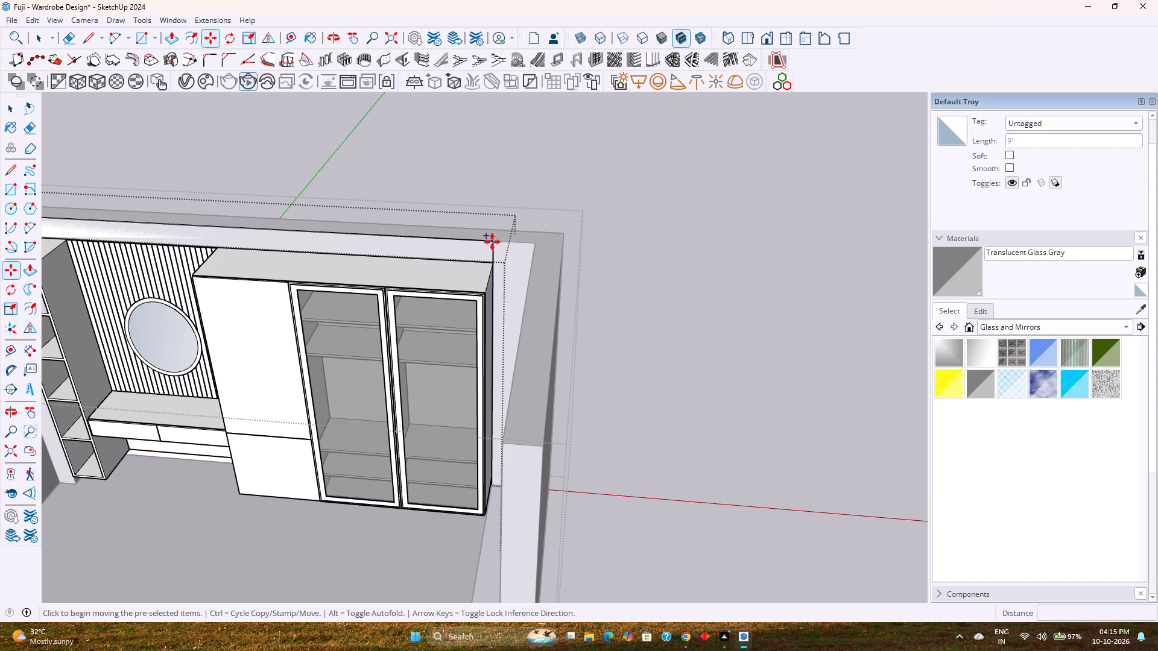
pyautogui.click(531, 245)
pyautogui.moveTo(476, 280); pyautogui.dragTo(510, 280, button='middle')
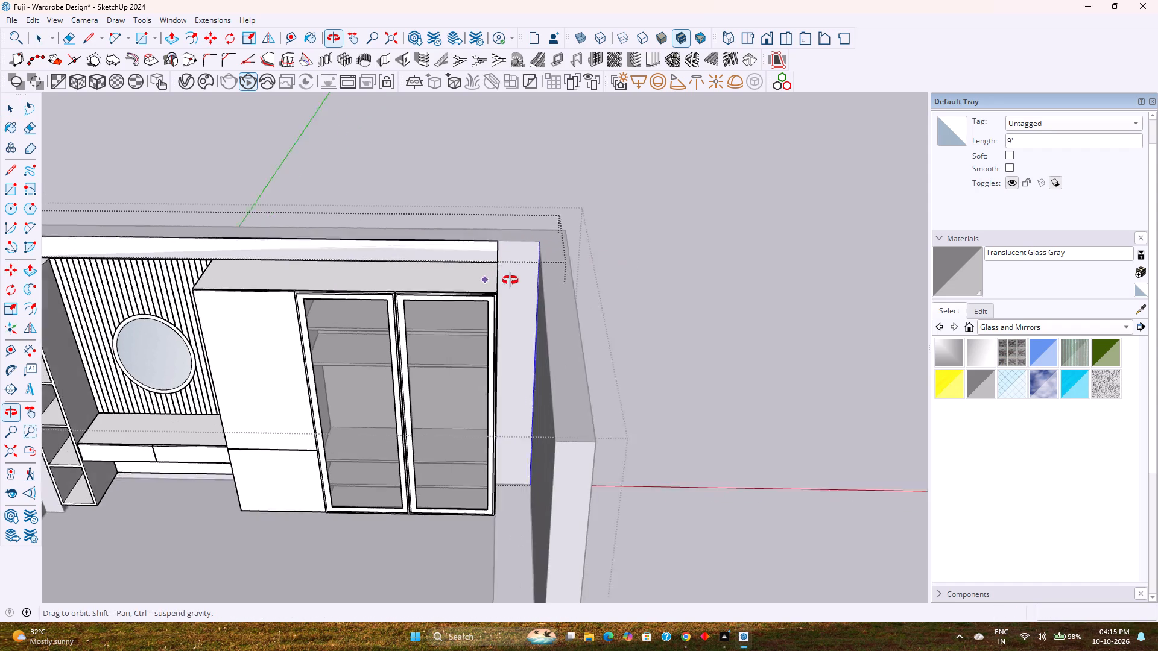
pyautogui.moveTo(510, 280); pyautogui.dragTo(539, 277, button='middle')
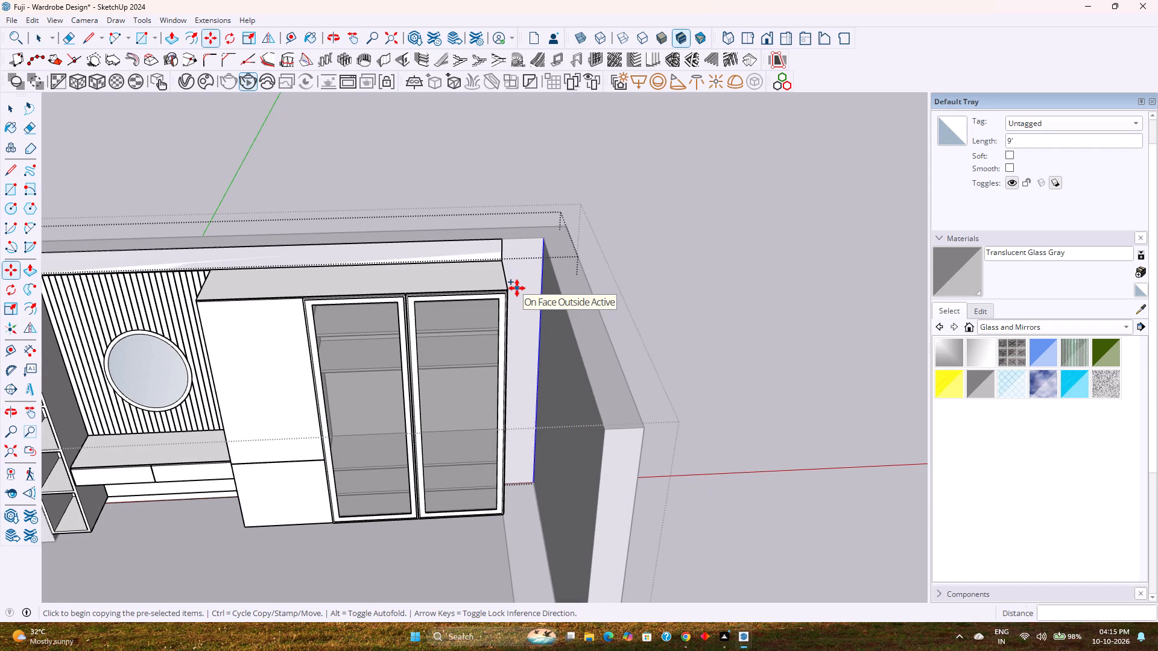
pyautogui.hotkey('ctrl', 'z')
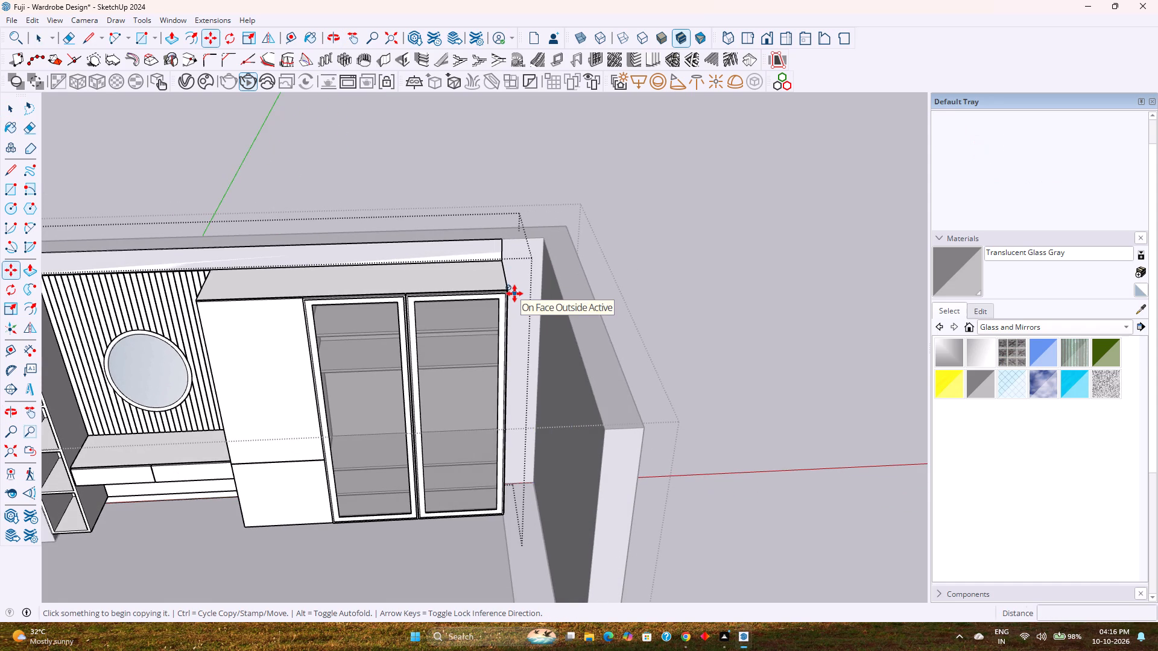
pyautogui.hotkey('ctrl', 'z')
# Extend the wardrobe group's back panel to the side wall by moving its vertical end edge 1' 2" to the corner endpoint.
pyautogui.press('space')
pyautogui.click(498, 248)
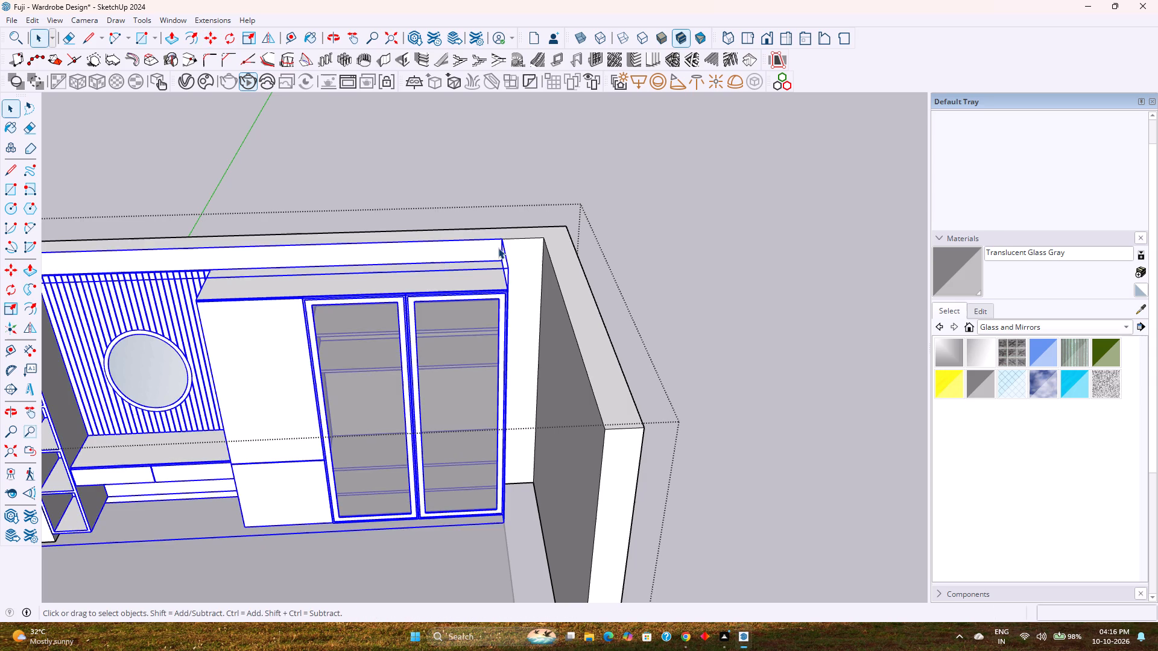
pyautogui.doubleClick(498, 248)
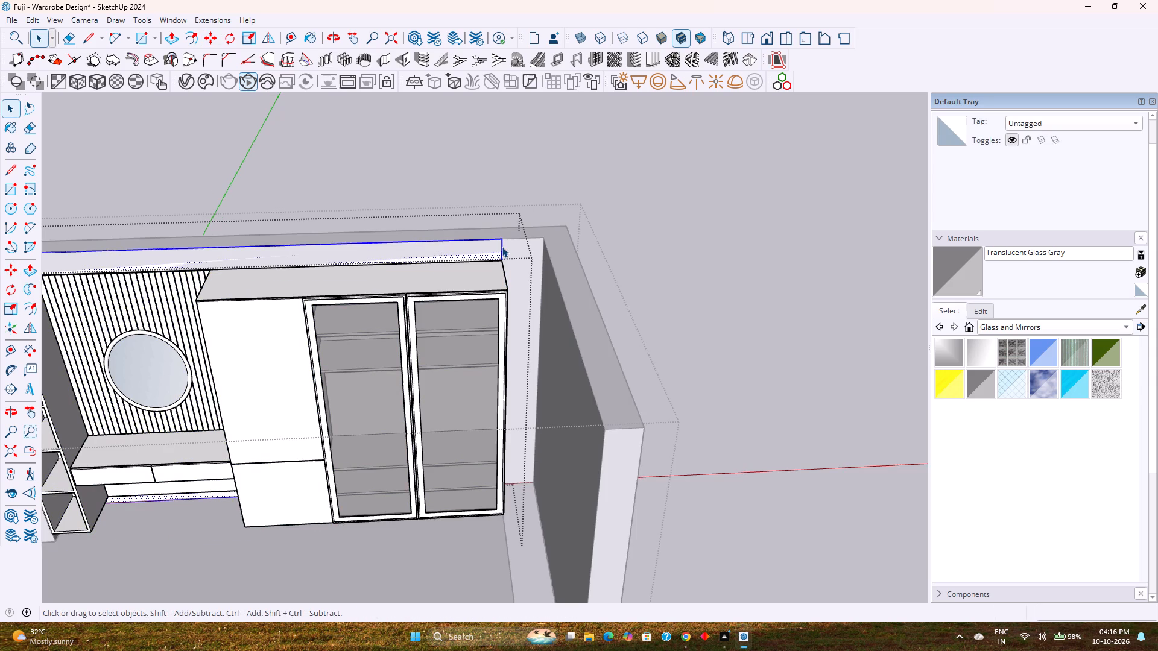
pyautogui.click(502, 247)
pyautogui.press('m')
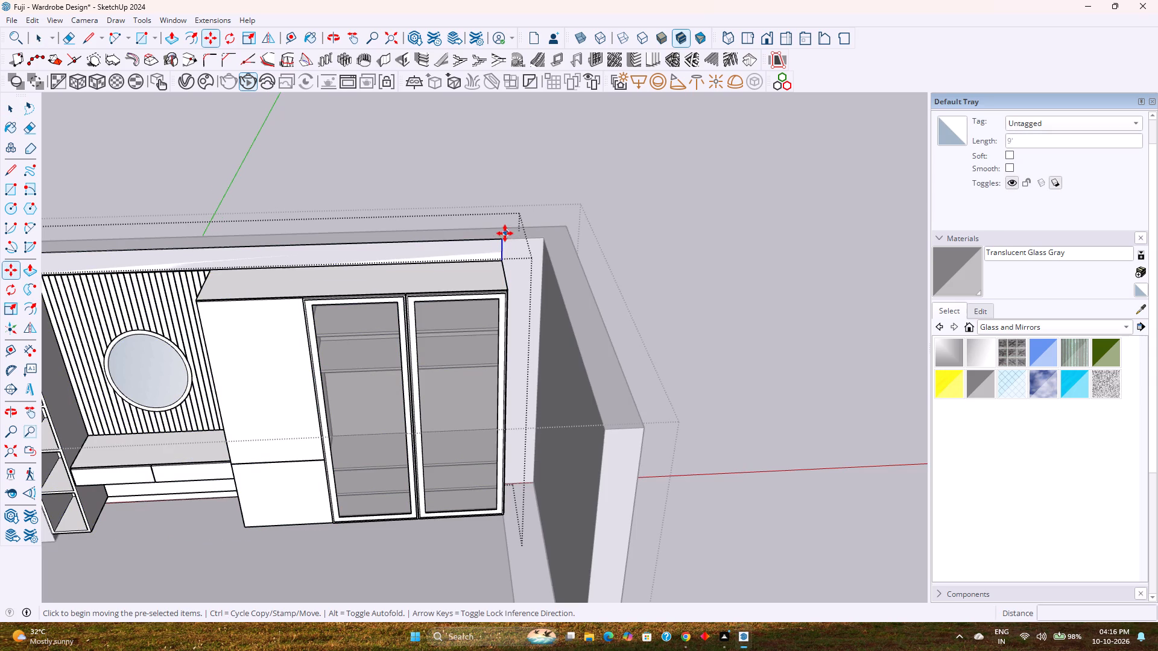
pyautogui.click(505, 239)
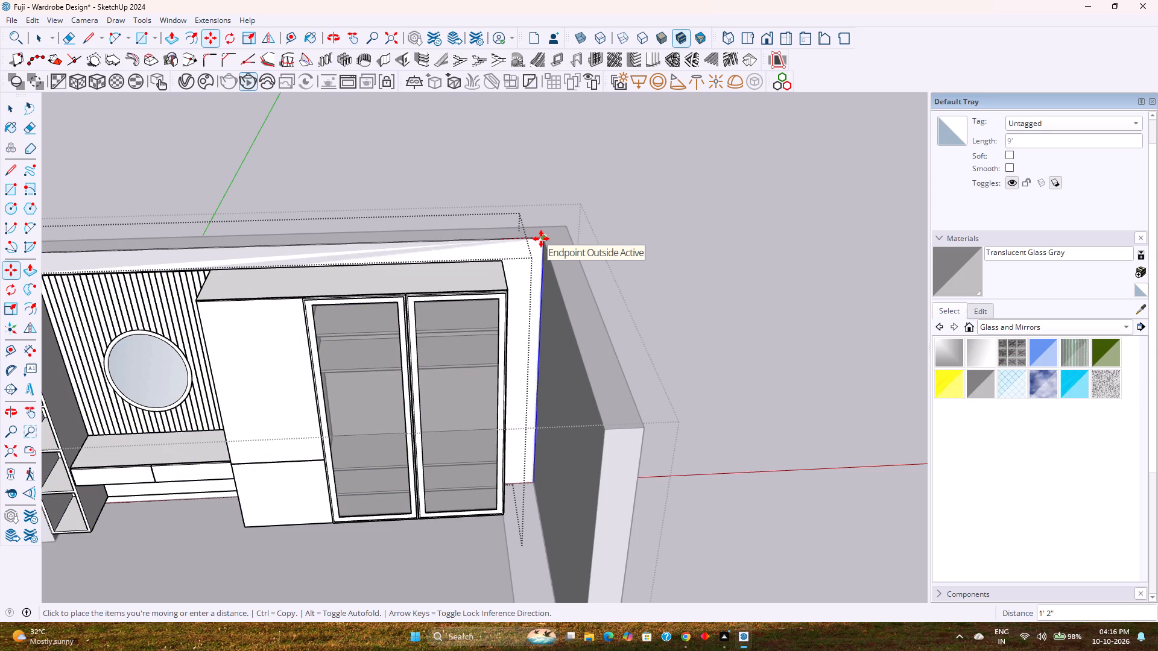
pyautogui.click(541, 239)
pyautogui.press('space')
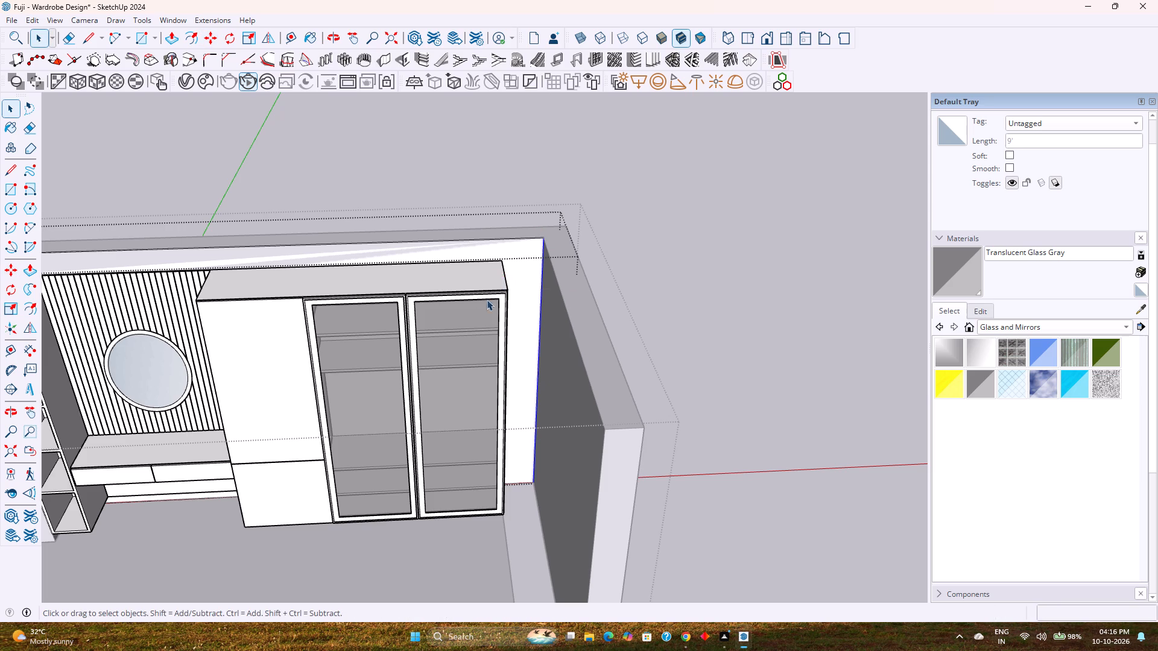
# Copy the open shelf unit about 13' 11 1/16" into the gap between the glass wardrobe and the side wall, then close the group.
pyautogui.keyDown('shift'); pyautogui.moveTo(470, 304); pyautogui.dragTo(608, 291, button='middle'); pyautogui.keyUp('shift')
pyautogui.click(129, 291)
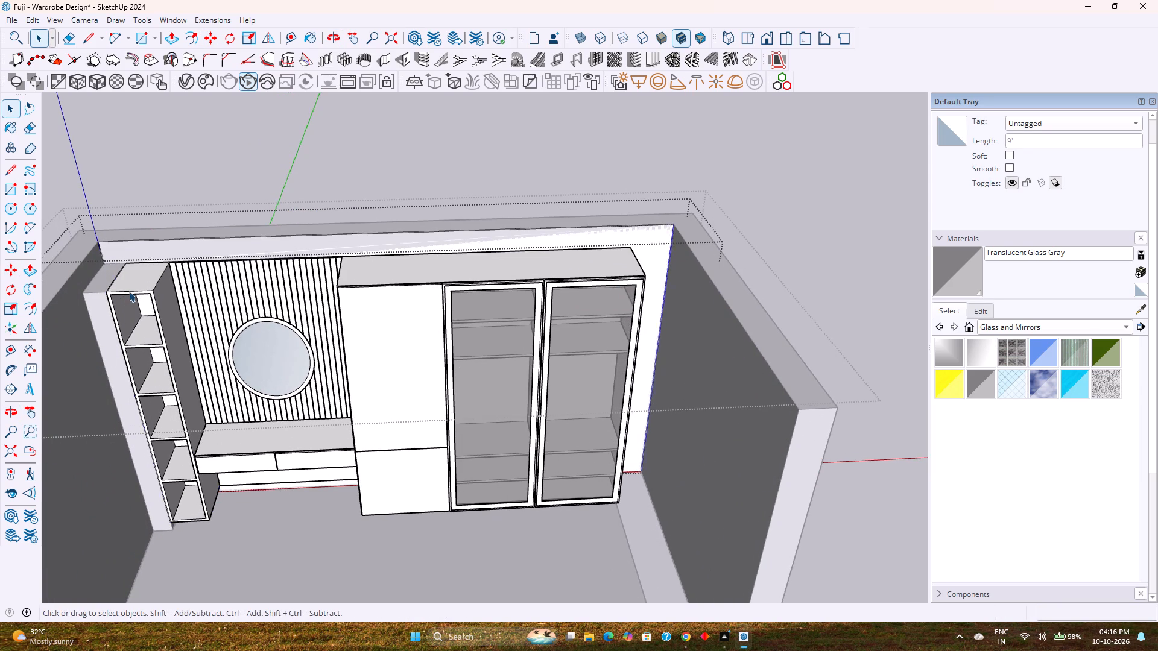
pyautogui.press('m')
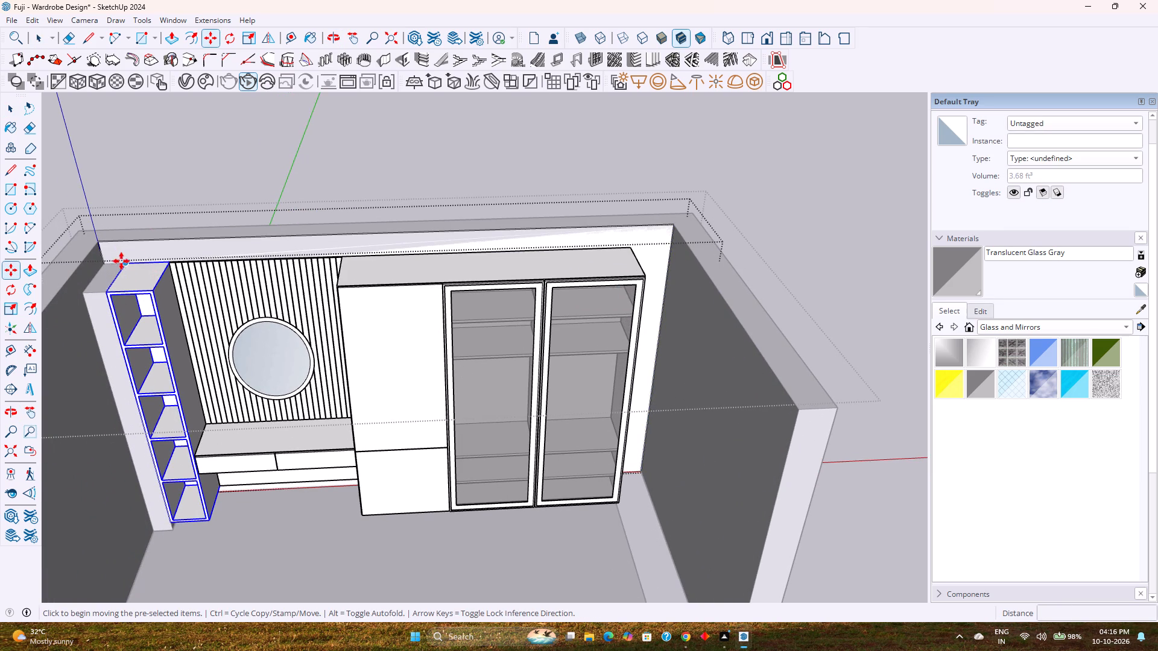
pyautogui.click(124, 263)
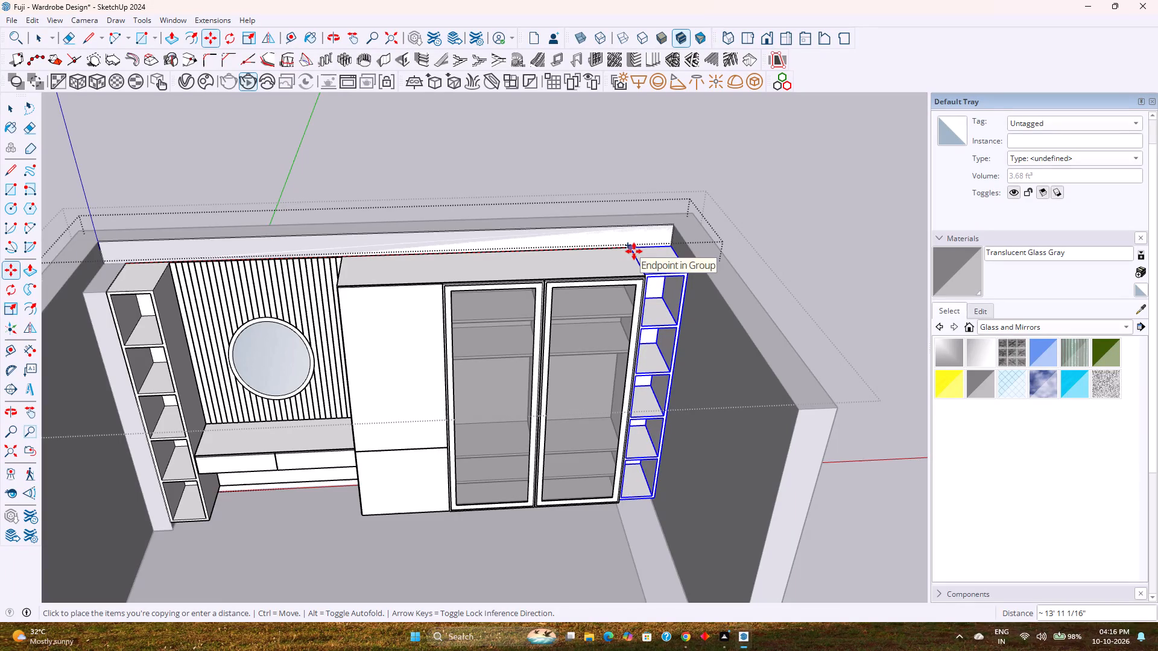
pyautogui.click(634, 251)
pyautogui.press('space')
pyautogui.moveTo(646, 352); pyautogui.dragTo(621, 321, button='middle')
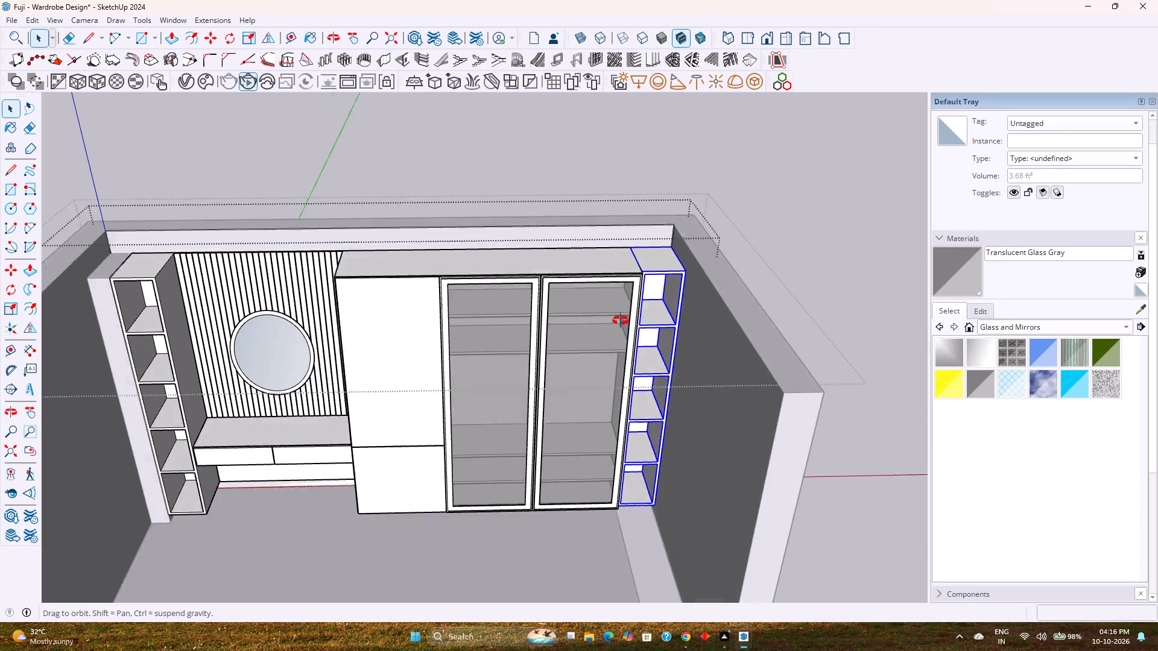
pyautogui.moveTo(621, 321); pyautogui.dragTo(572, 261, button='middle')
pyautogui.scroll(1, 572, 261)
pyautogui.press('Escape')
# Save the model with the whole wardrobe wall in front view.
pyautogui.moveTo(546, 321); pyautogui.dragTo(583, 256, button='middle')
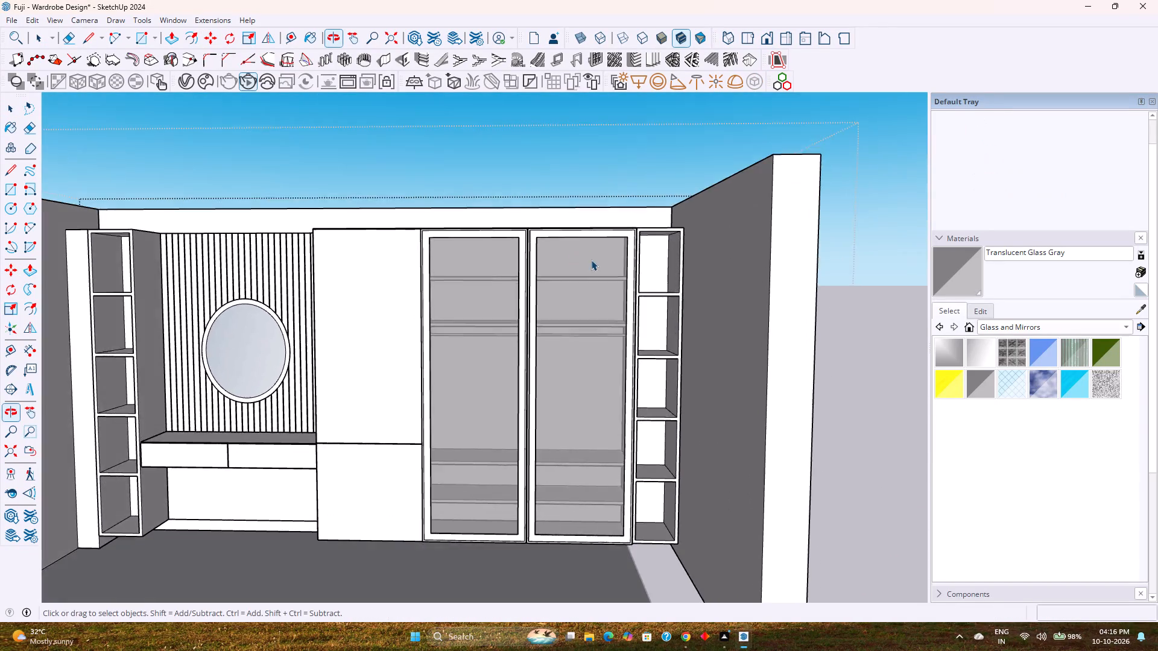
pyautogui.scroll(-3, 592, 260)
pyautogui.moveTo(540, 356); pyautogui.dragTo(558, 323, button='middle')
pyautogui.hotkey('ctrl', 's')
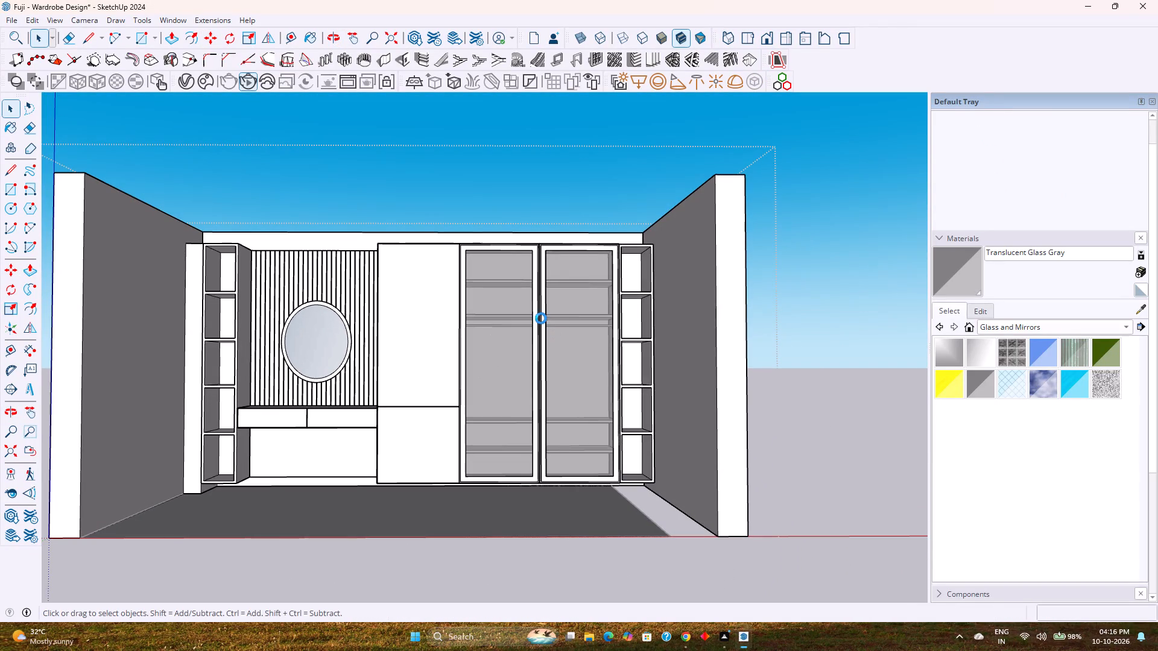
# Scale the floor along the red axis by about 1.08 so it reaches the side wall beside the copied shelves.
pyautogui.moveTo(656, 562); pyautogui.dragTo(668, 605, button='middle')
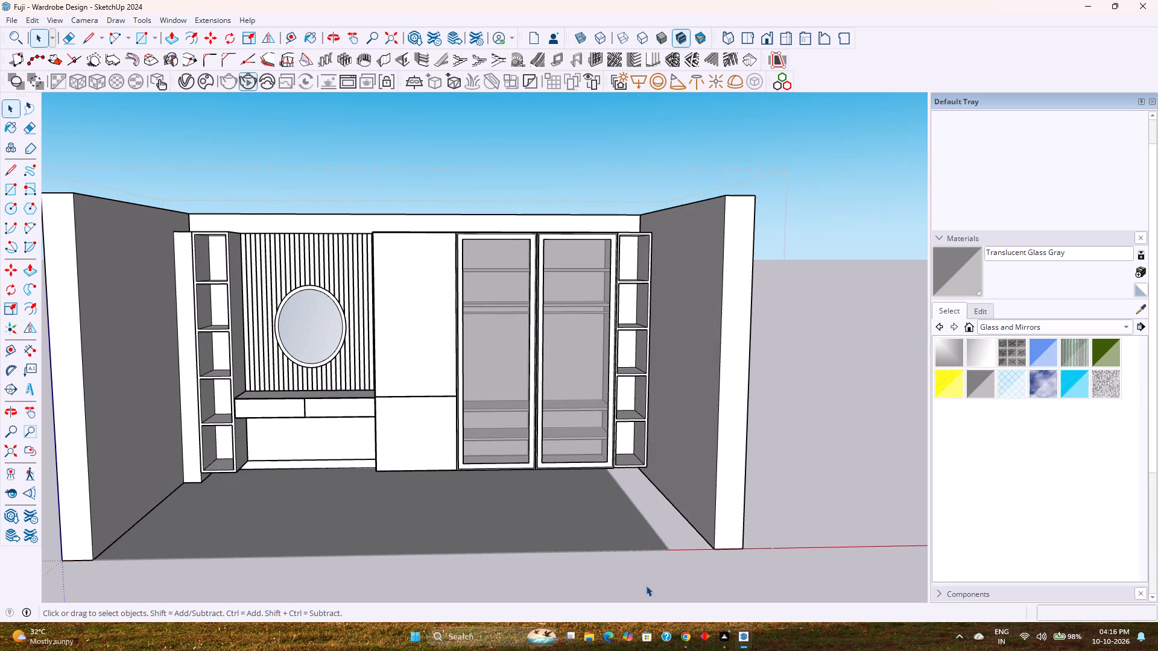
pyautogui.press('Escape')
pyautogui.click(592, 530)
pyautogui.scroll(-1, 609, 554)
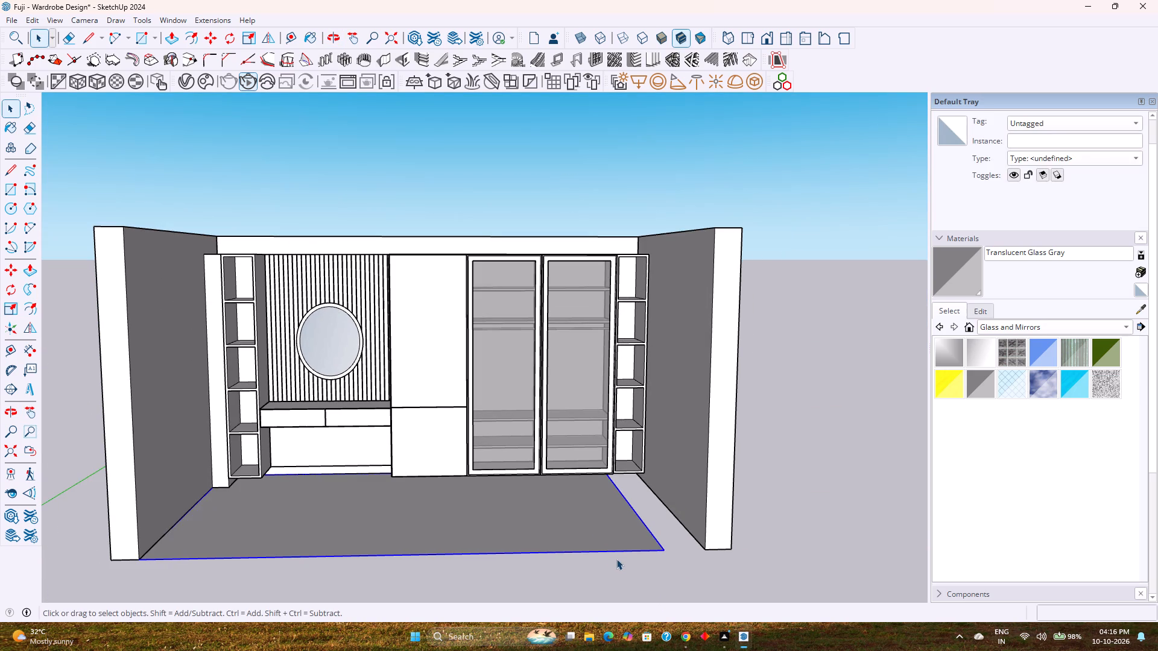
pyautogui.press('s')
pyautogui.click(628, 505)
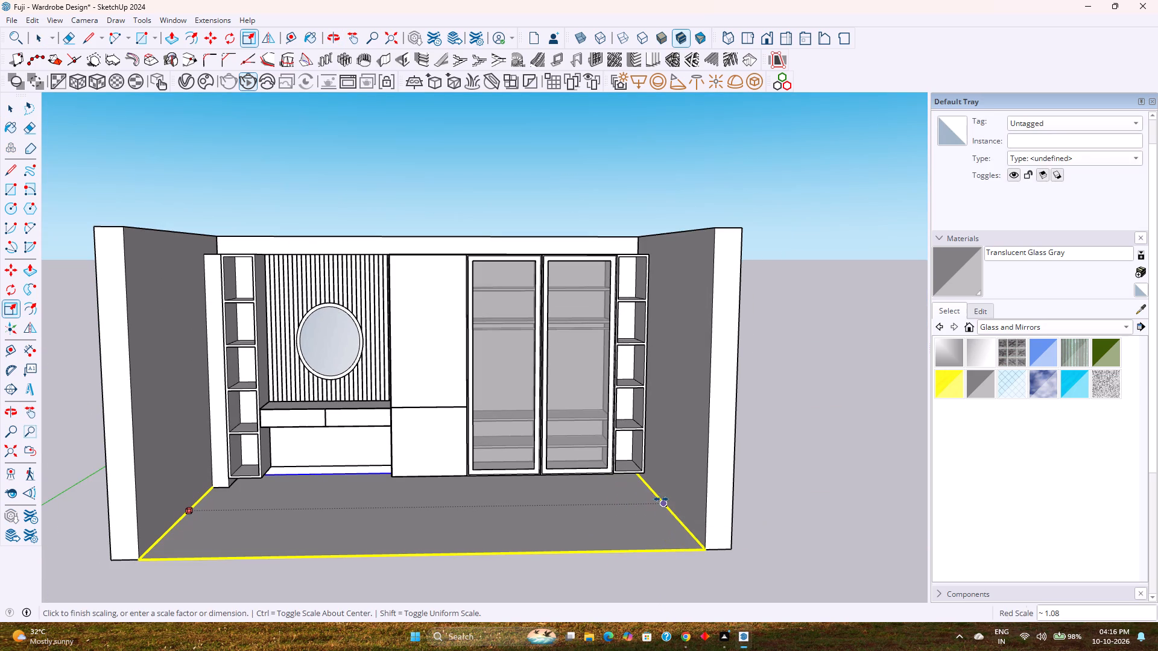
pyautogui.click(661, 498)
pyautogui.press('Escape')
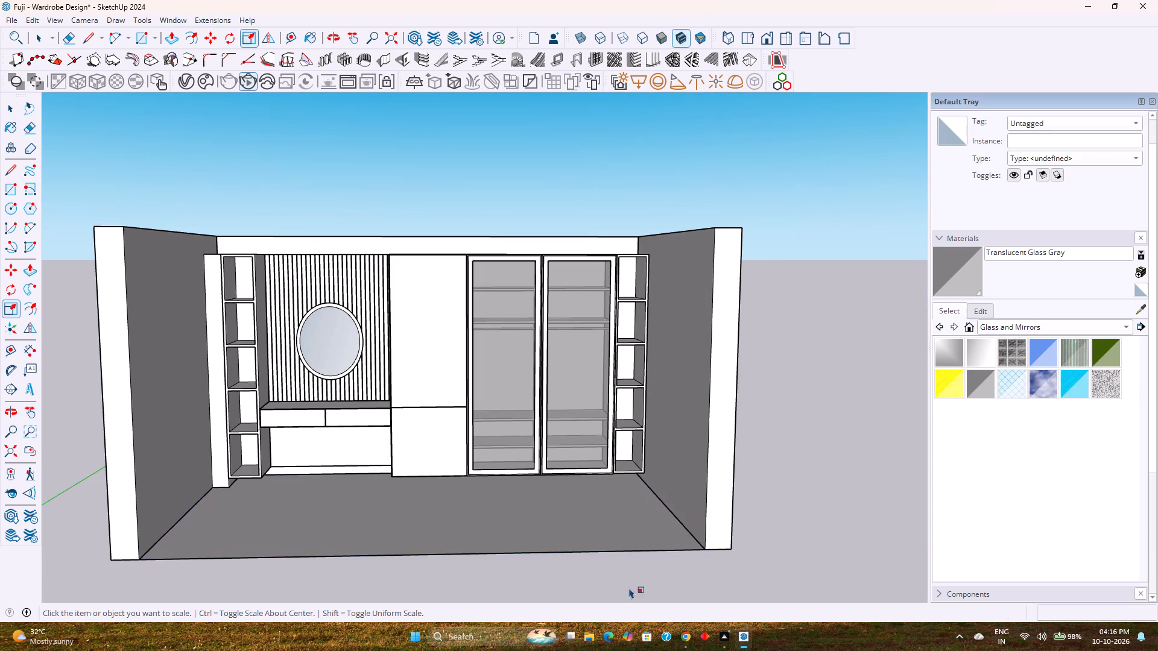
# Examine the room, its walls, floor and wardrobe units from the front and from the side.
pyautogui.moveTo(641, 608); pyautogui.dragTo(586, 505, button='middle')
pyautogui.scroll(-4, 636, 513)
pyautogui.moveTo(676, 566); pyautogui.dragTo(407, 511, button='middle')
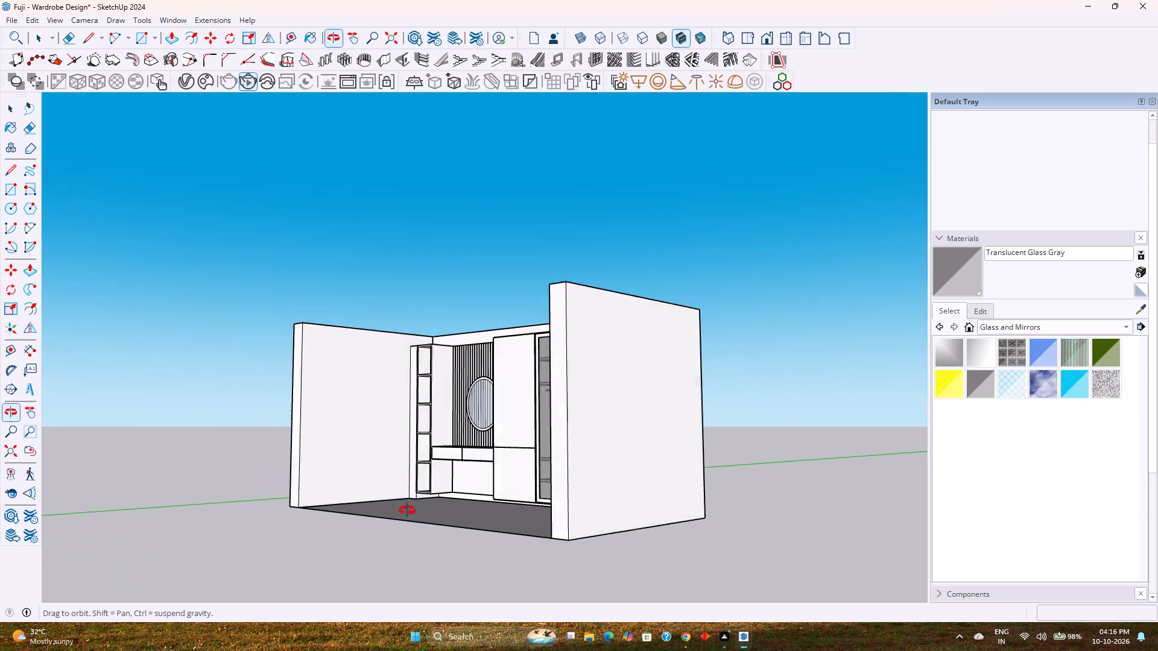
pyautogui.moveTo(407, 511); pyautogui.dragTo(590, 621, button='middle')
pyautogui.scroll(-1, 544, 485)
pyautogui.moveTo(544, 485); pyautogui.dragTo(563, 416, button='middle')
pyautogui.scroll(7, 555, 417)
pyautogui.scroll(-4, 544, 442)
pyautogui.moveTo(544, 442); pyautogui.dragTo(560, 433, button='middle')
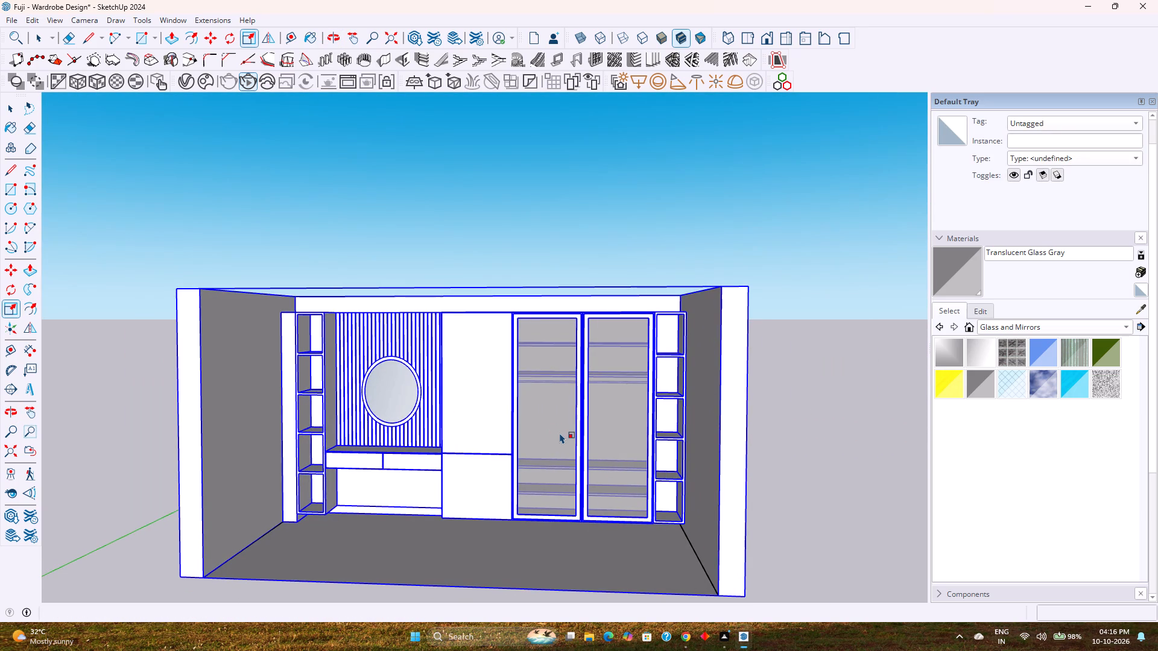
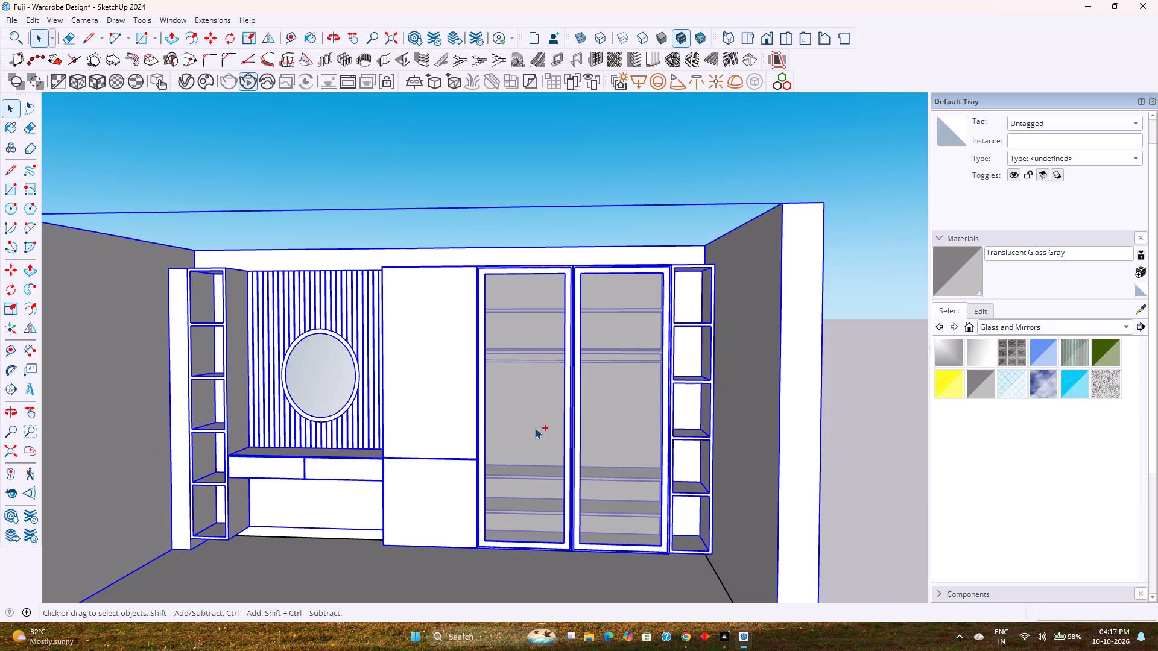
# Undo the floor extension and the copied open shelf unit beside the glass wardrobe.
pyautogui.hotkey('ctrl', 'z')
pyautogui.hotkey('ctrl', 'z')
pyautogui.hotkey('ctrl', 'z')
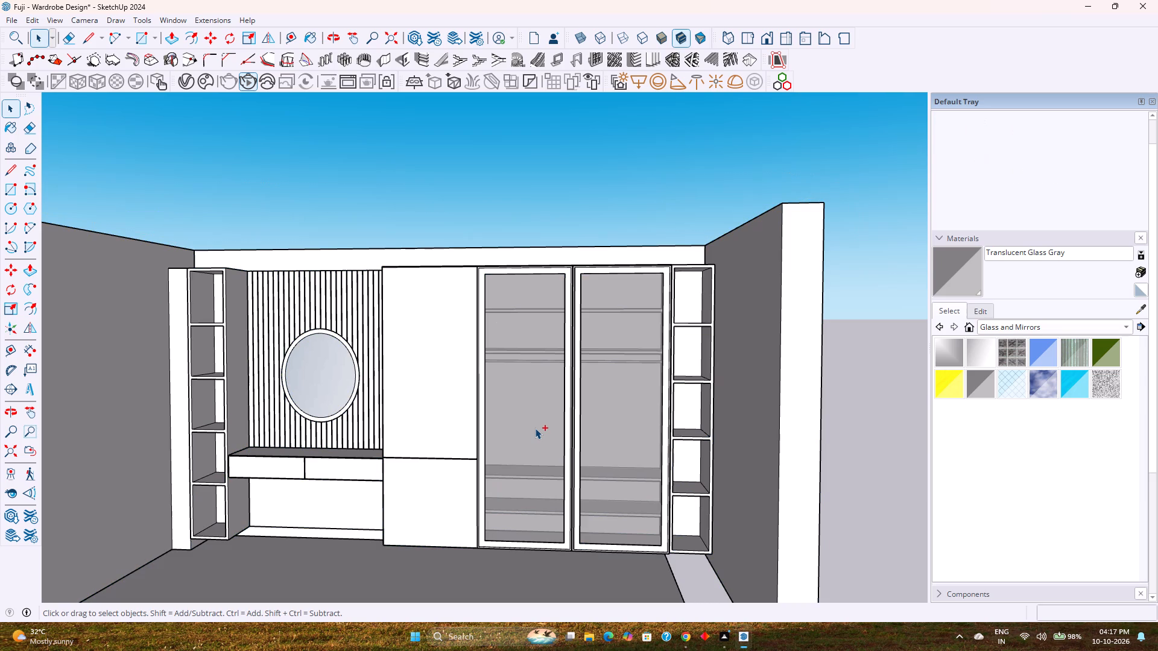
pyautogui.hotkey('ctrl', 'z')
pyautogui.hotkey('ctrl', 'z')
pyautogui.hotkey('ctrl', 'z')
pyautogui.hotkey('ctrl', 'z')
pyautogui.hotkey('ctrl', 'z')
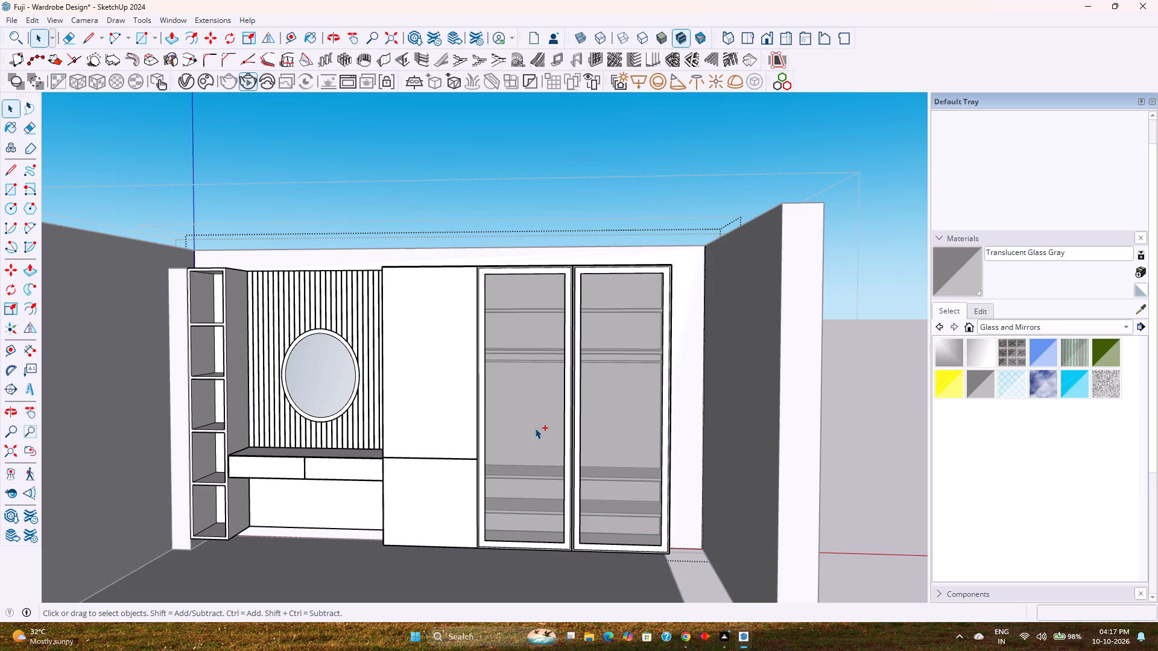
# Convert the original open shelf unit beside the fluted mirror panel into a component with the definition name 5.
pyautogui.click(230, 380)
pyautogui.rightClick(230, 380)
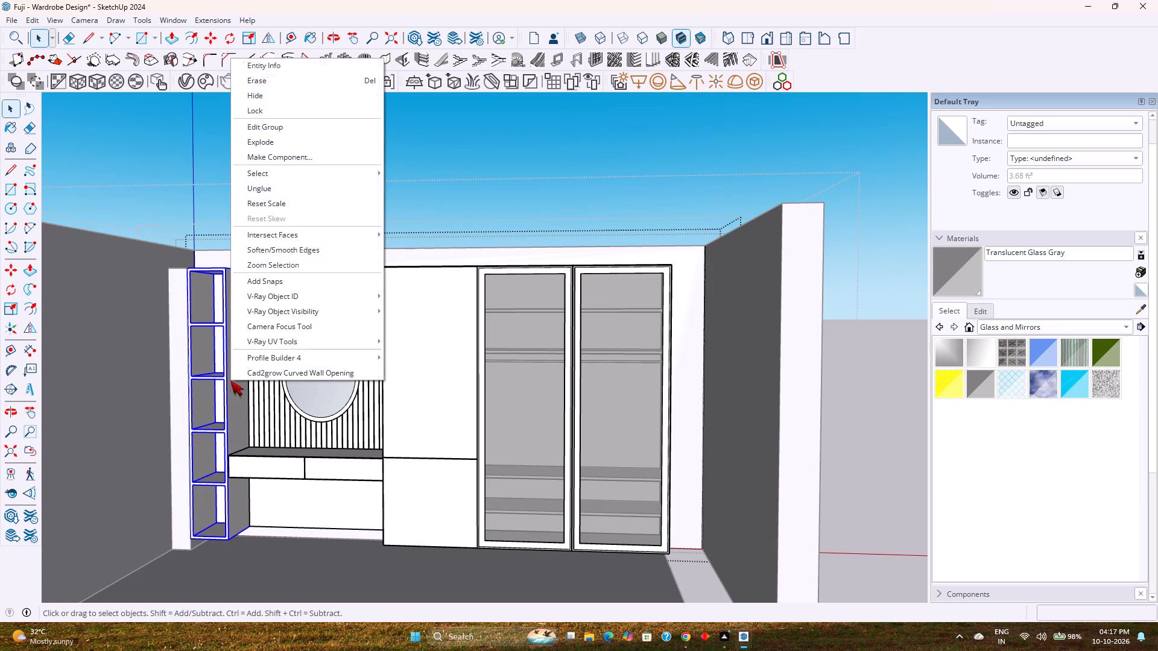
pyautogui.click(276, 156)
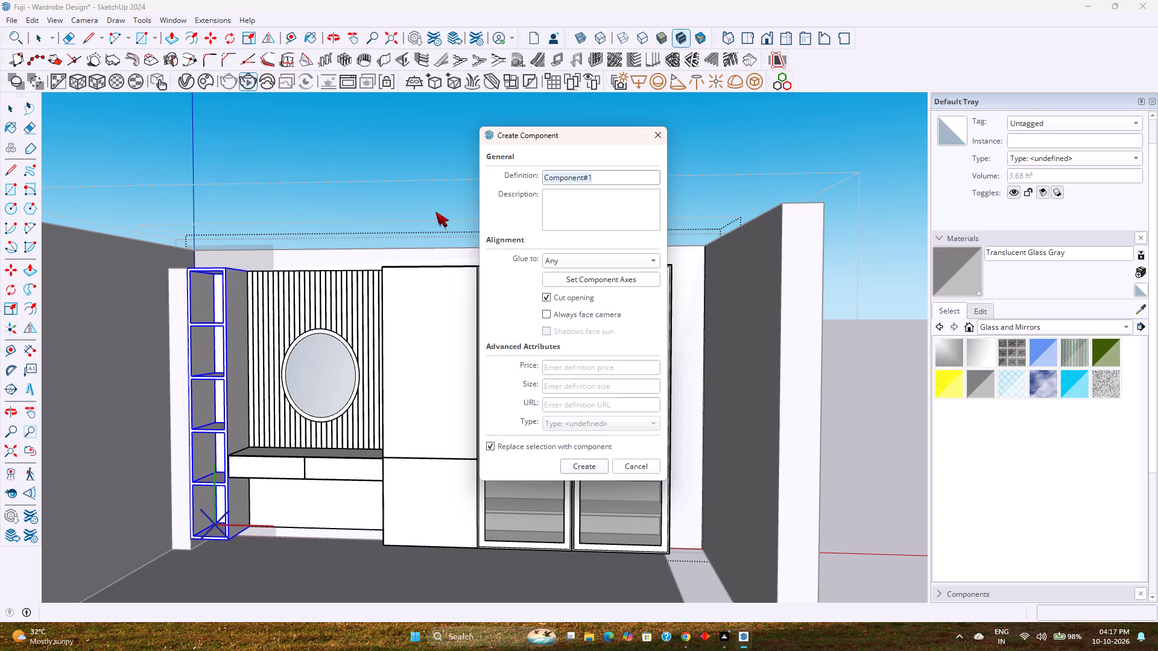
pyautogui.press('5')
pyautogui.press('Return')
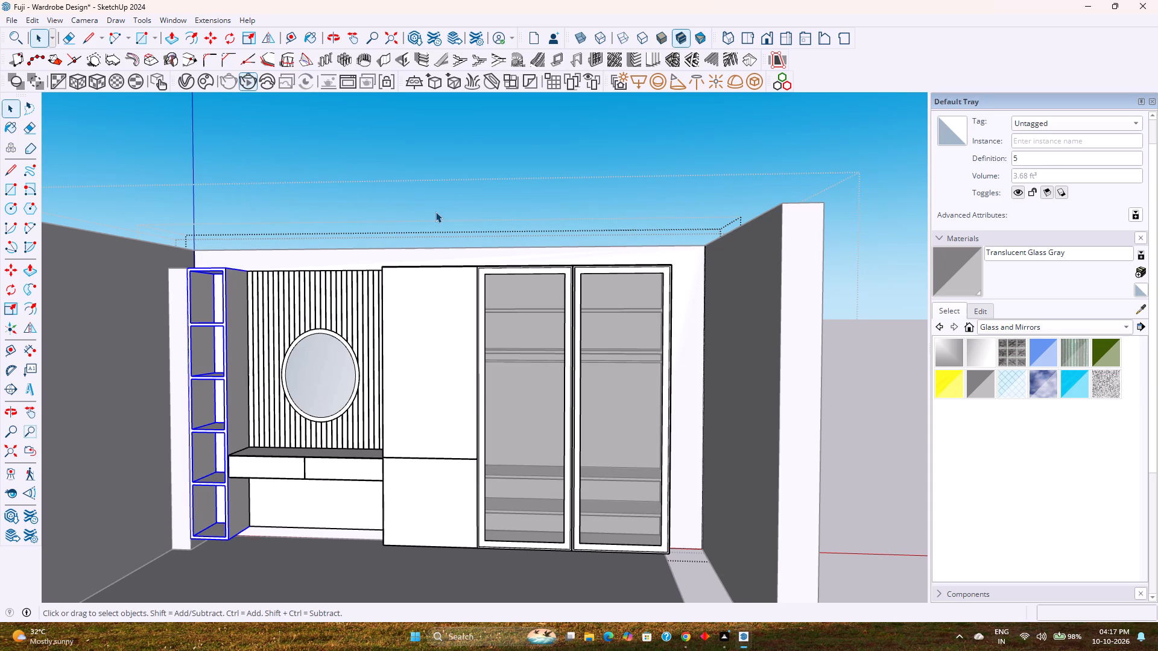
# Copy the open shelf component about 13' 11 1/16" into the gap between the glass wardrobe and the side wall.
pyautogui.moveTo(306, 298); pyautogui.dragTo(341, 414, button='middle')
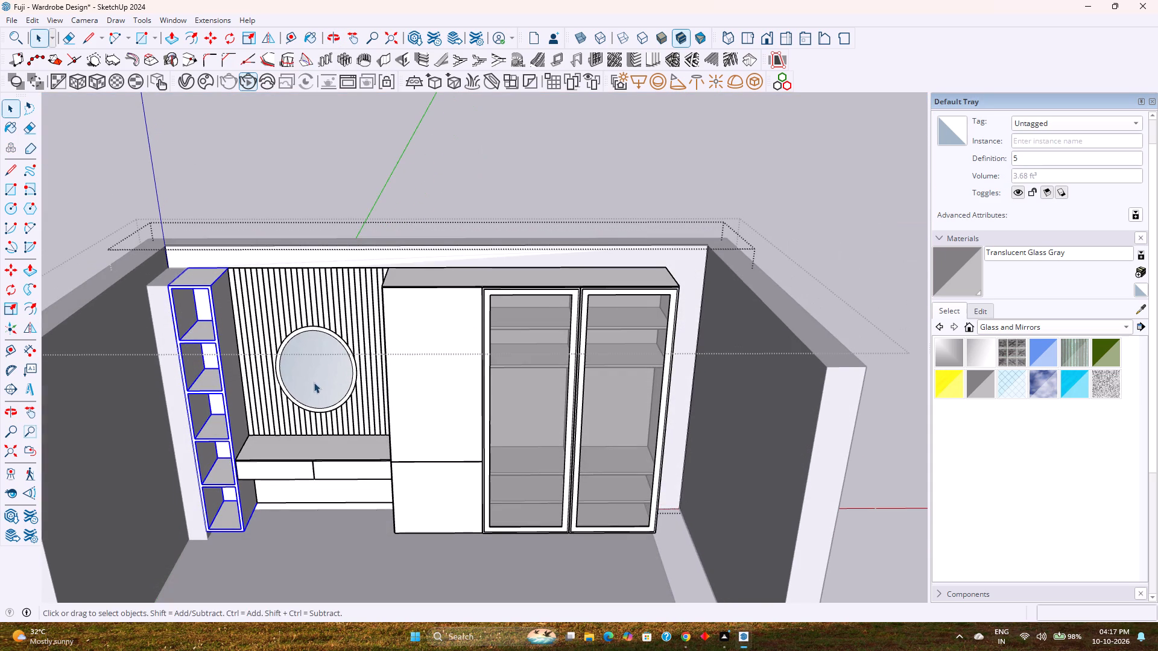
pyautogui.press('m')
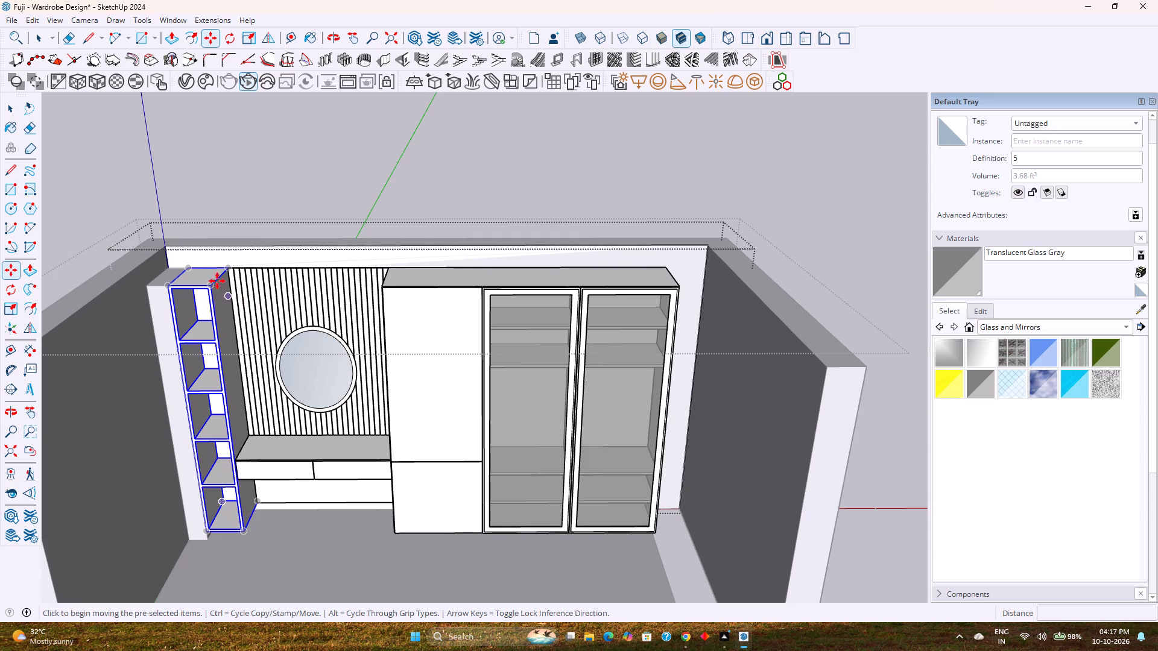
pyautogui.moveTo(186, 244); pyautogui.dragTo(228, 344, button='middle')
pyautogui.click(175, 311)
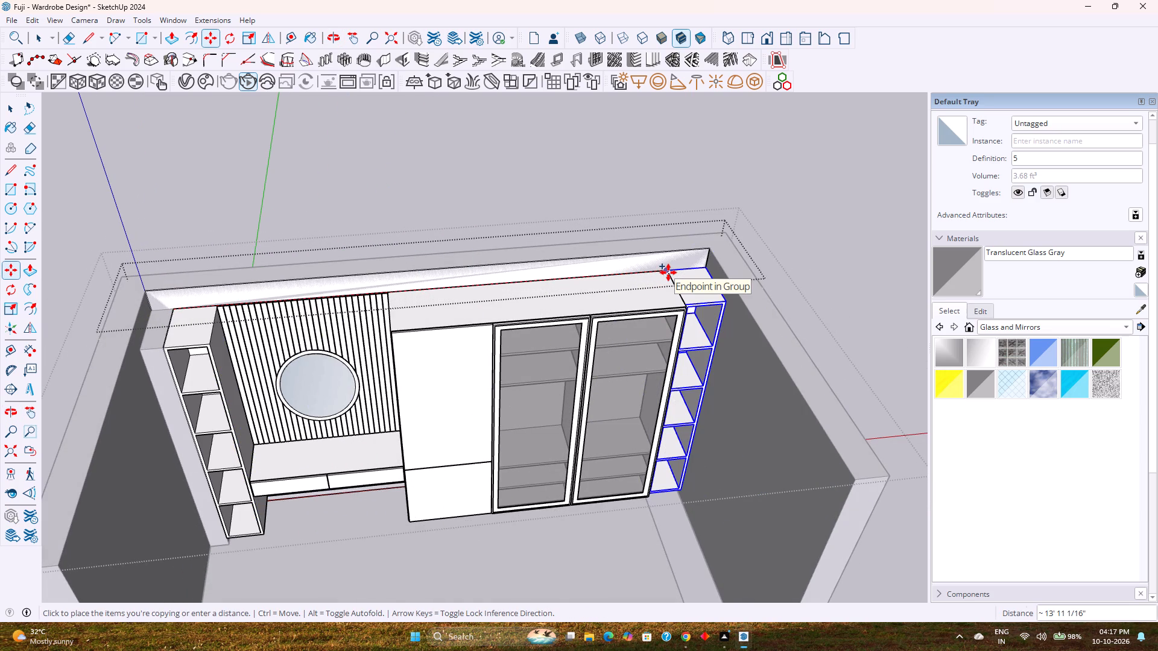
pyautogui.scroll(7, 668, 272)
pyautogui.click(668, 272)
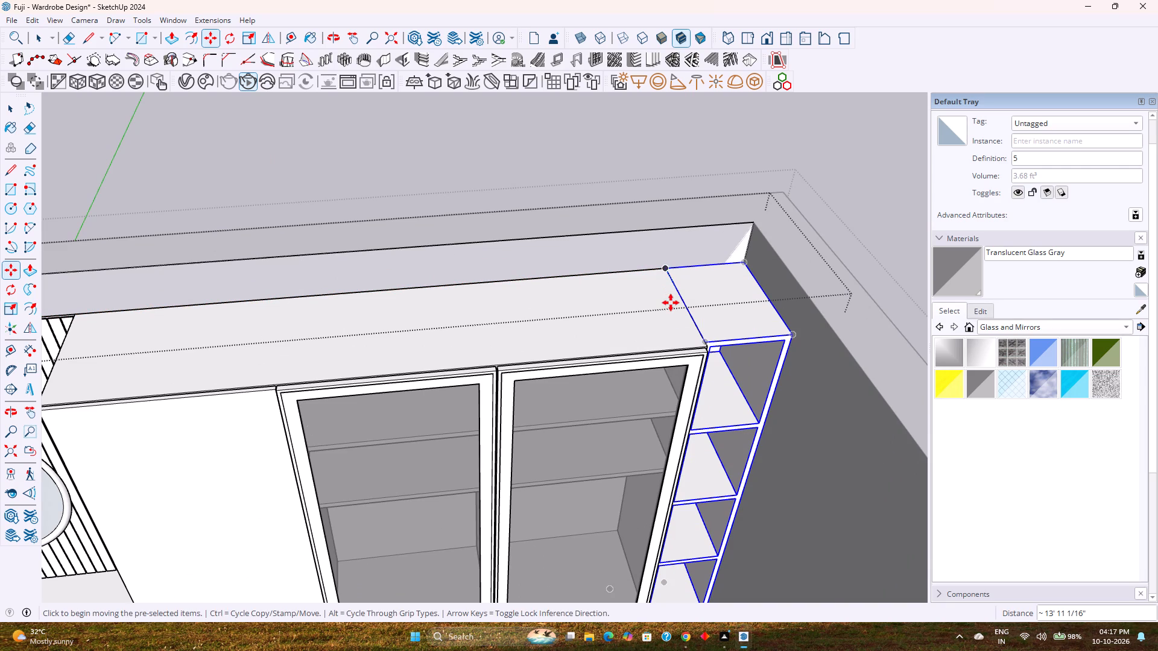
pyautogui.press('space')
# Examine the copied shelf unit's fit against the glass wardrobe and the whole wardrobe wall from above, closing the group.
pyautogui.moveTo(673, 314); pyautogui.dragTo(460, 359, button='middle')
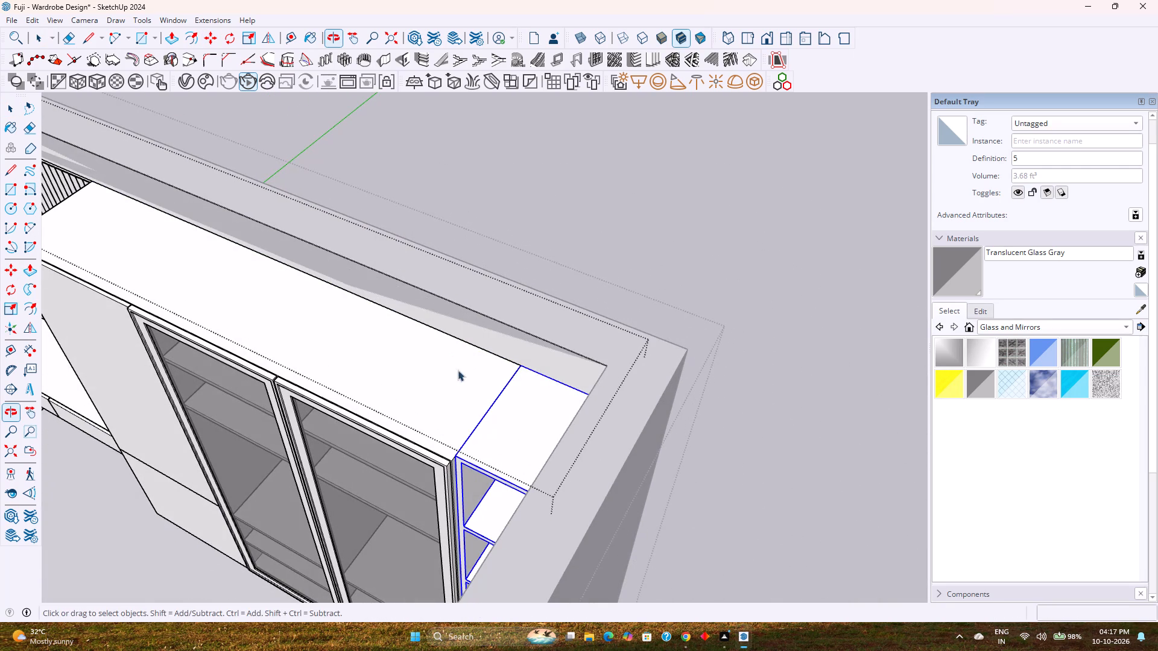
pyautogui.keyDown('shift'); pyautogui.moveTo(432, 398); pyautogui.dragTo(580, 326, button='middle'); pyautogui.keyUp('shift')
pyautogui.scroll(9, 646, 414)
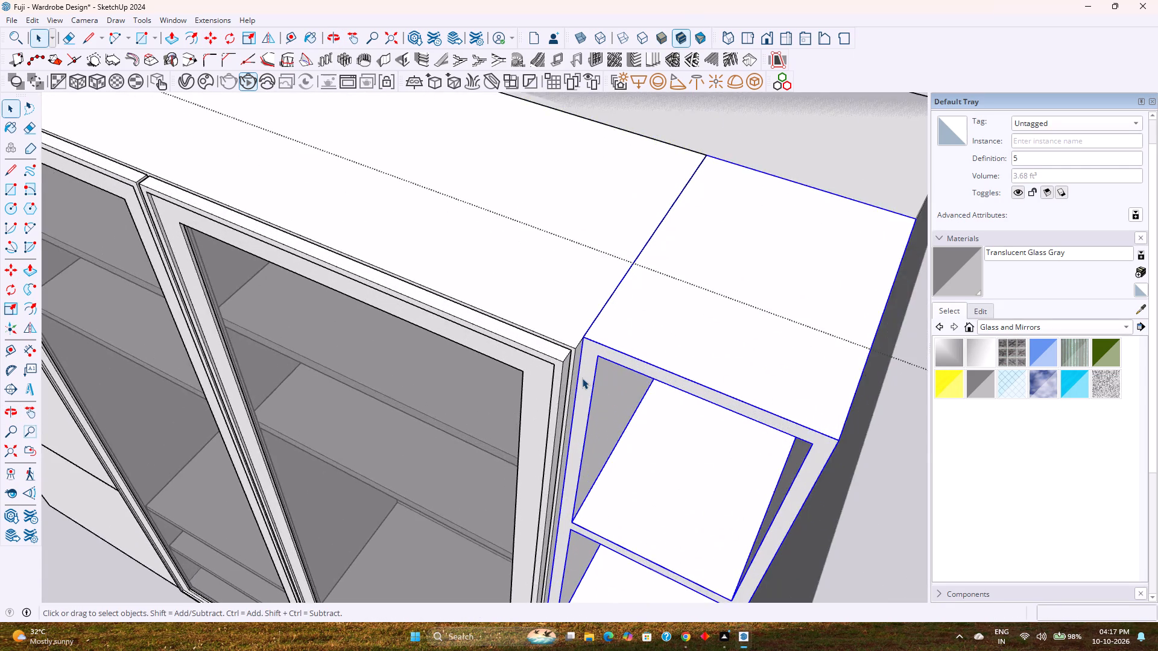
pyautogui.scroll(2, 582, 378)
pyautogui.scroll(-4, 580, 373)
pyautogui.keyDown('shift'); pyautogui.moveTo(524, 372); pyautogui.dragTo(838, 382, button='middle'); pyautogui.keyUp('shift')
pyautogui.scroll(-4, 610, 371)
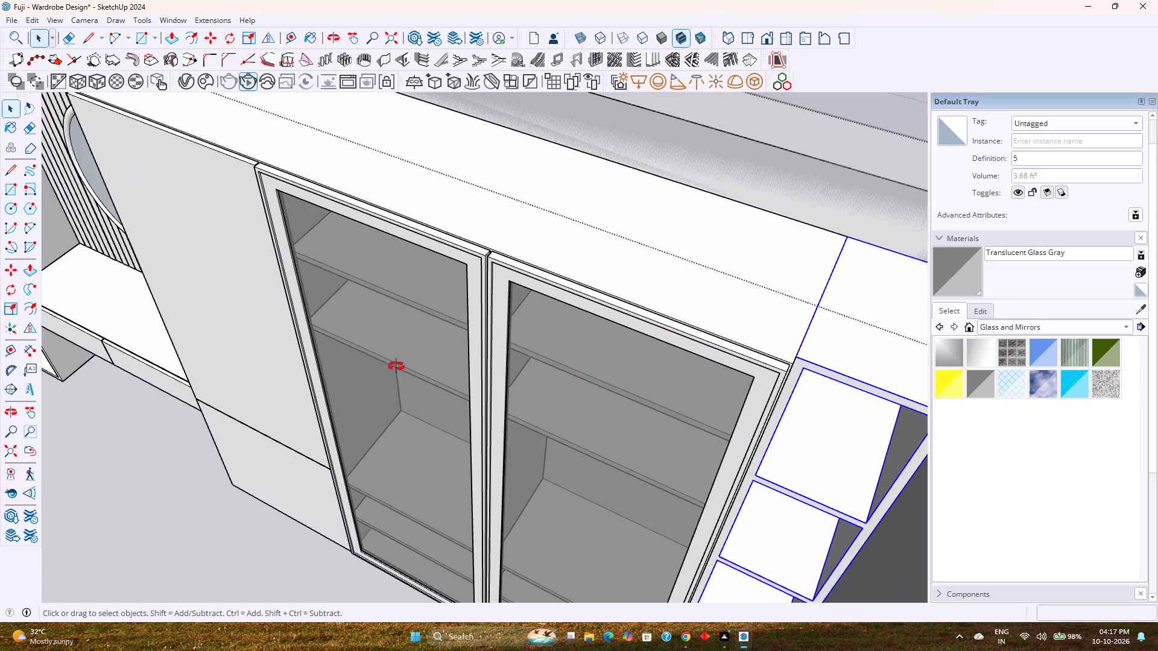
pyautogui.keyDown('shift'); pyautogui.moveTo(396, 366); pyautogui.dragTo(852, 414, button='middle'); pyautogui.keyUp('shift')
pyautogui.keyDown('shift'); pyautogui.moveTo(399, 275); pyautogui.dragTo(385, 399, button='middle'); pyautogui.keyUp('shift')
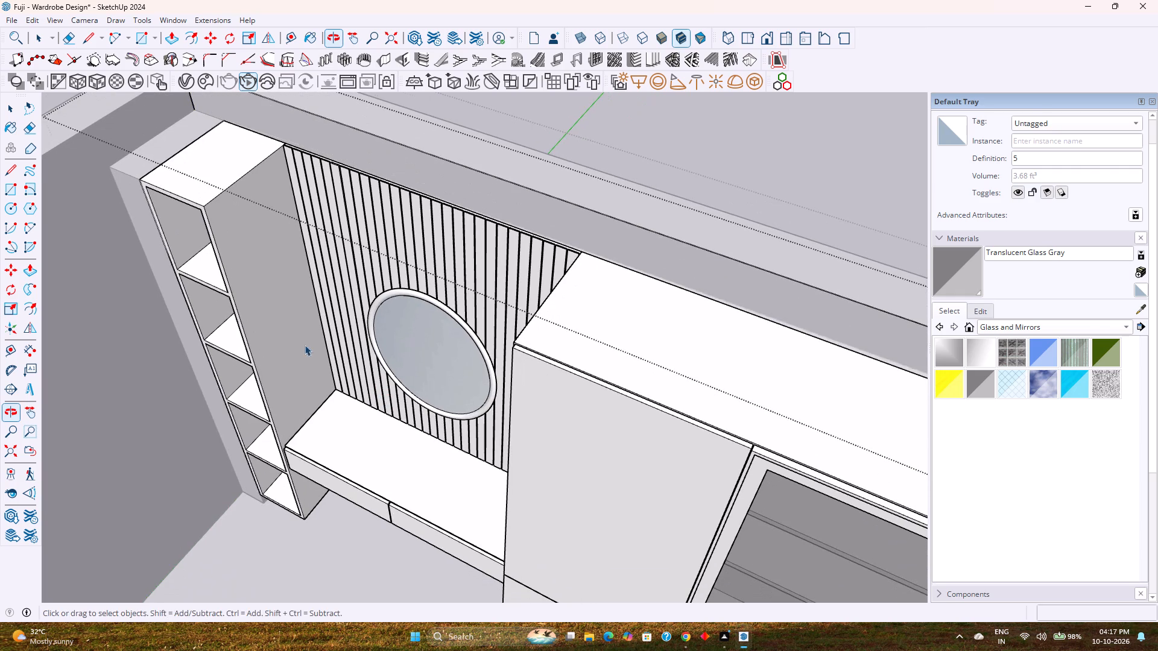
pyautogui.moveTo(206, 286); pyautogui.dragTo(271, 283, button='middle')
pyautogui.scroll(-2, 271, 283)
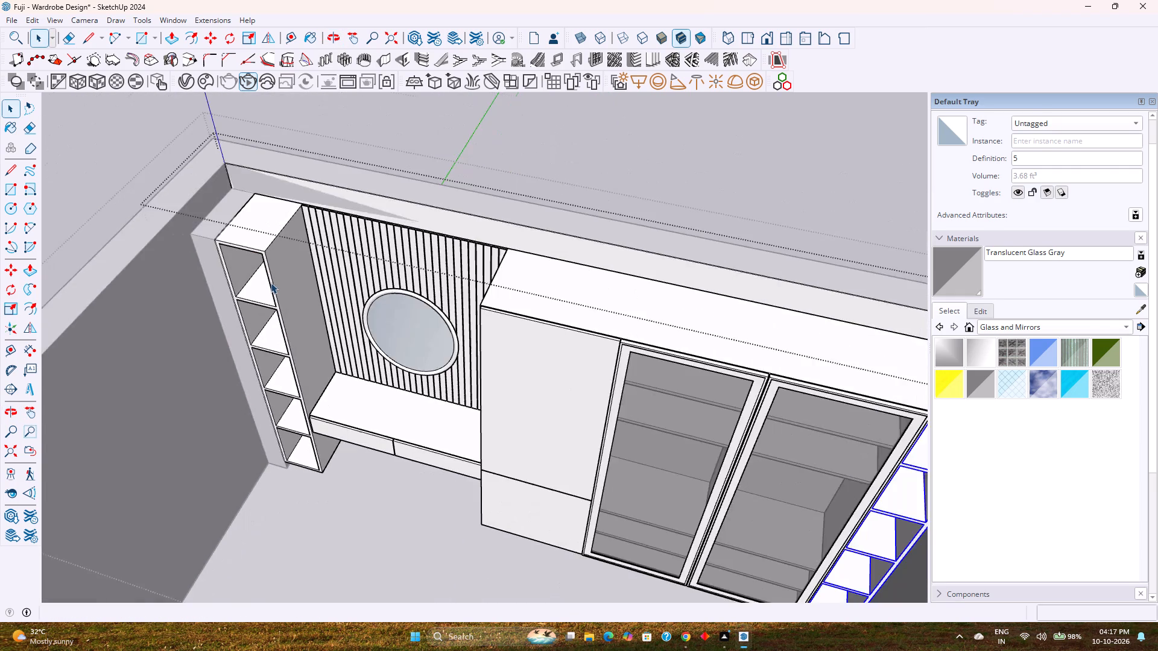
pyautogui.scroll(-6, 271, 283)
pyautogui.keyDown('shift'); pyautogui.moveTo(483, 359); pyautogui.dragTo(398, 352, button='middle'); pyautogui.keyUp('shift')
pyautogui.press('Escape')
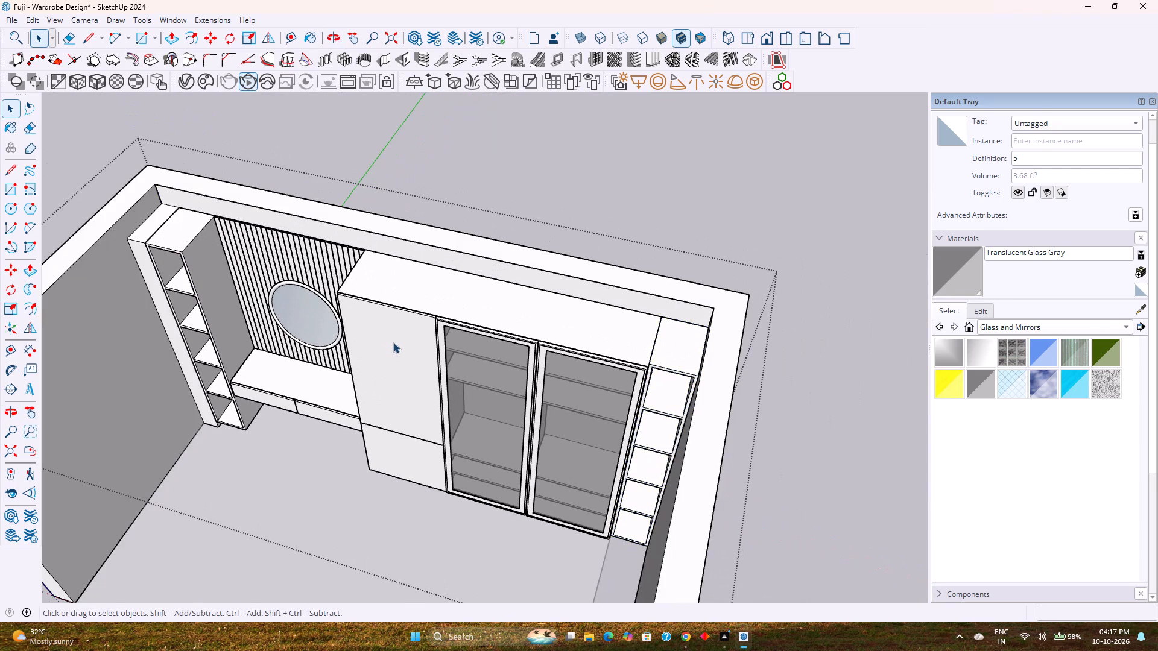
pyautogui.moveTo(399, 348); pyautogui.dragTo(511, 305, button='middle')
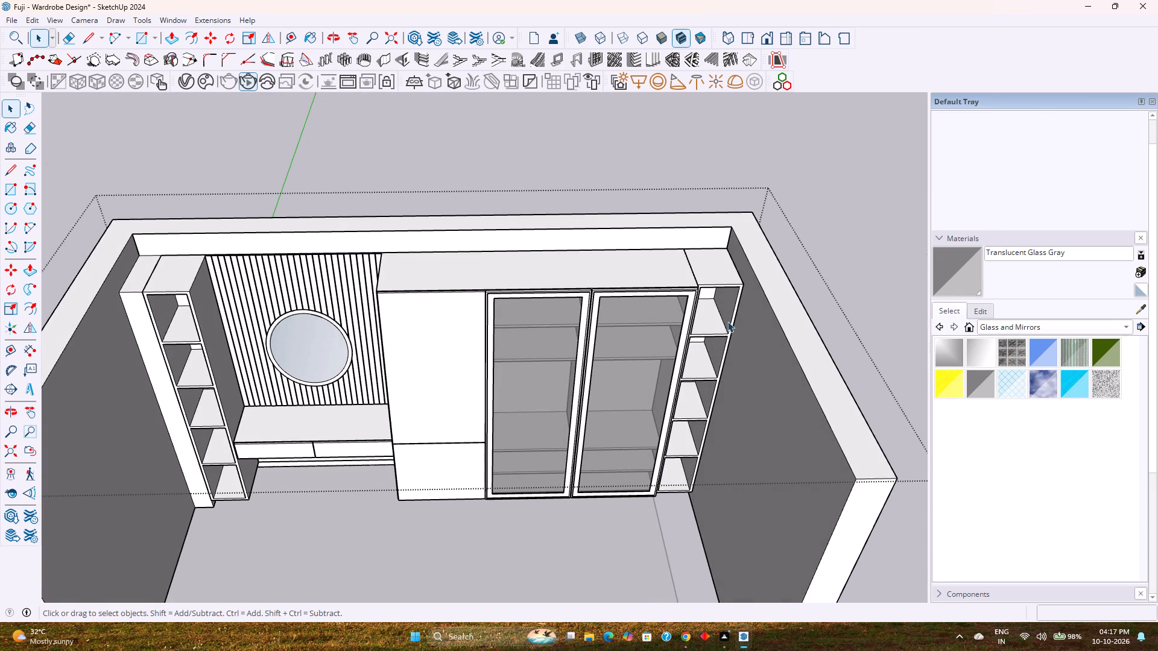
pyautogui.scroll(3, 675, 322)
pyautogui.keyDown('shift'); pyautogui.moveTo(466, 373); pyautogui.dragTo(666, 378, button='middle'); pyautogui.keyUp('shift')
pyautogui.scroll(-2, 552, 356)
pyautogui.moveTo(677, 370); pyautogui.dragTo(756, 360, button='middle')
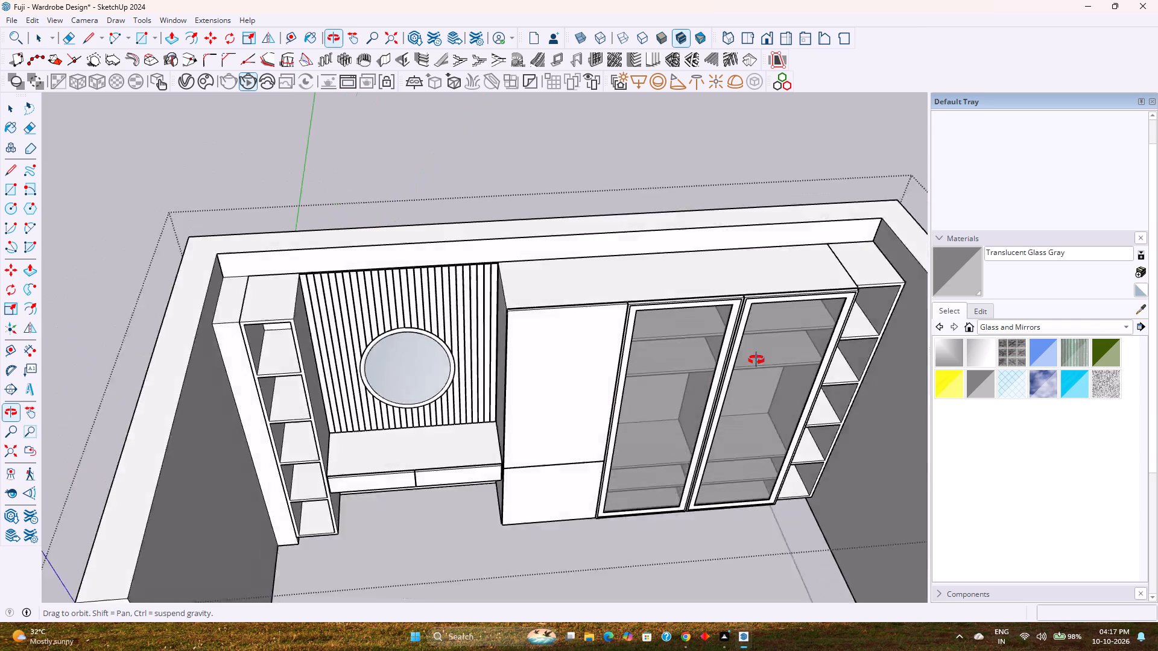
pyautogui.moveTo(756, 360); pyautogui.dragTo(779, 347, button='middle')
pyautogui.moveTo(752, 375); pyautogui.dragTo(657, 312, button='middle')
# Open the shelf component beside the mirror panel for editing, with the underside of its top board in close view.
pyautogui.click(290, 253)
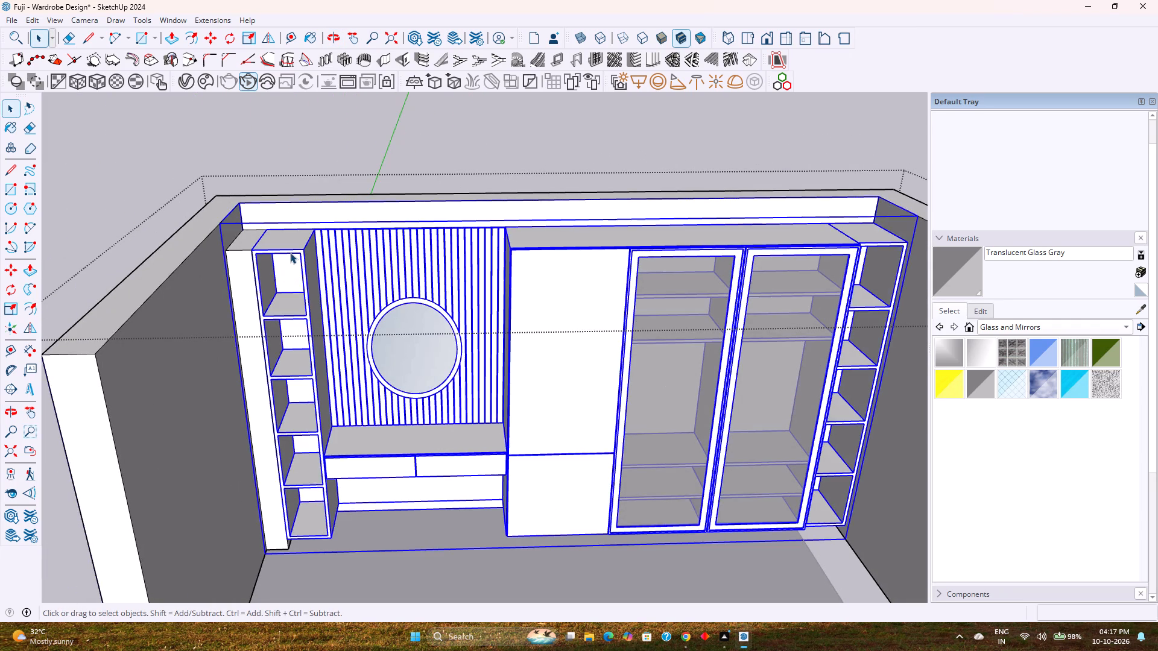
pyautogui.doubleClick(290, 253)
pyautogui.doubleClick(290, 253)
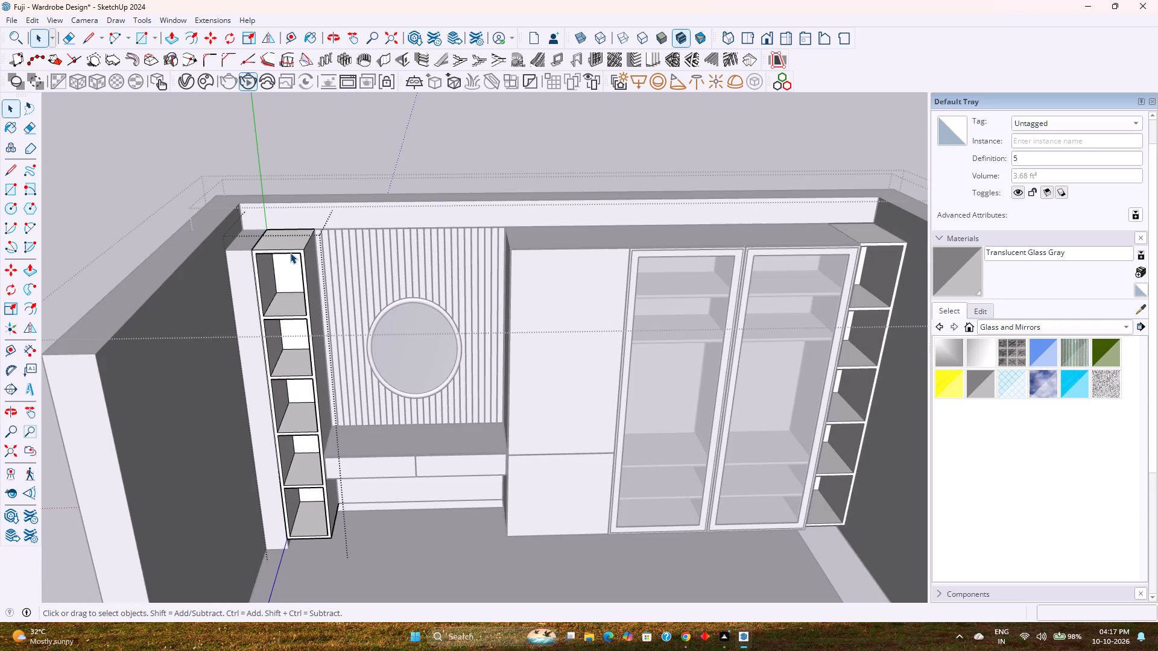
pyautogui.keyDown('shift'); pyautogui.moveTo(314, 313); pyautogui.dragTo(361, 393, button='middle'); pyautogui.keyUp('shift')
pyautogui.moveTo(335, 410); pyautogui.dragTo(324, 357, button='middle')
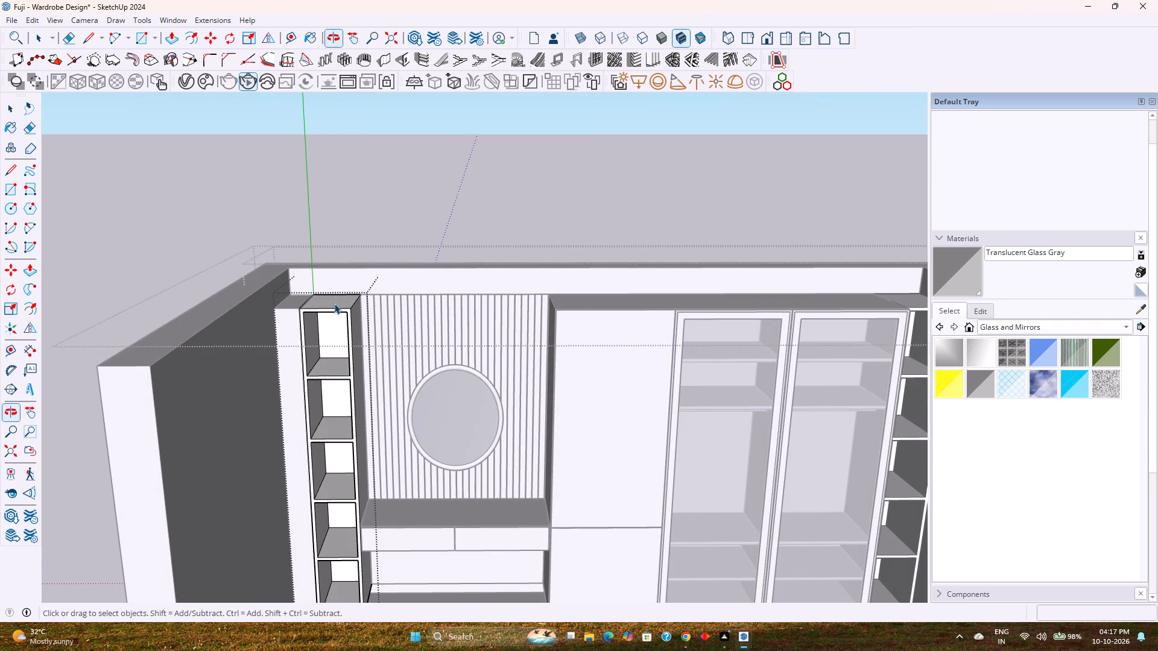
pyautogui.click(323, 310)
pyautogui.moveTo(326, 343); pyautogui.dragTo(331, 268, button='middle')
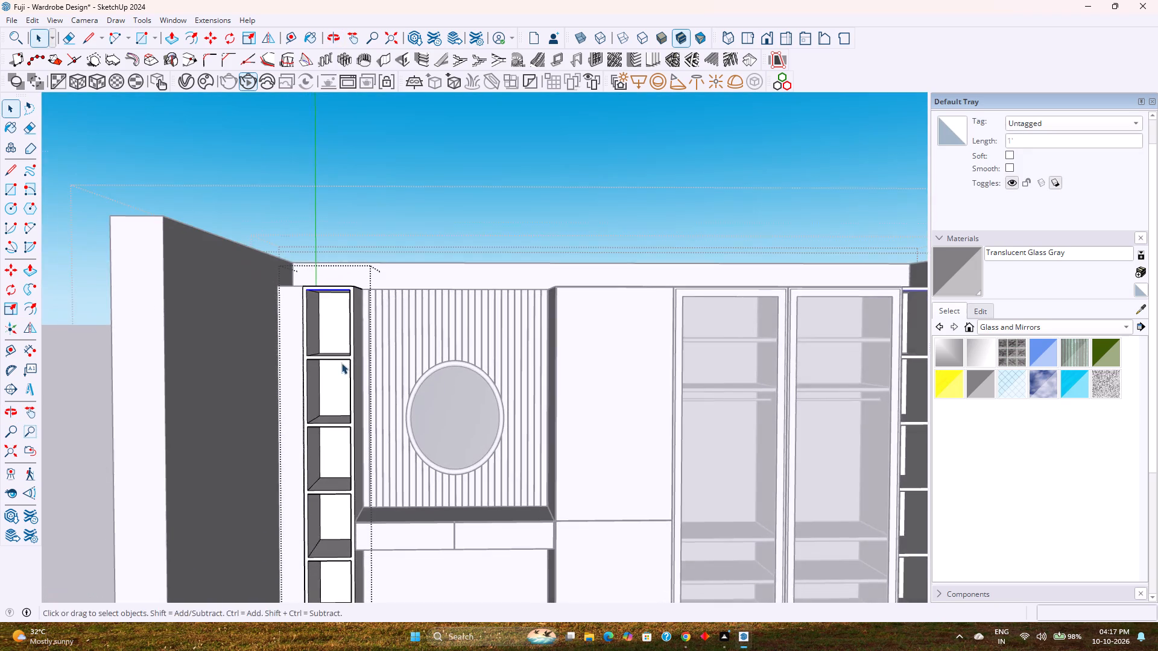
pyautogui.scroll(1, 341, 363)
pyautogui.moveTo(341, 363); pyautogui.dragTo(328, 315, button='middle')
pyautogui.scroll(-2, 342, 374)
pyautogui.press('Escape')
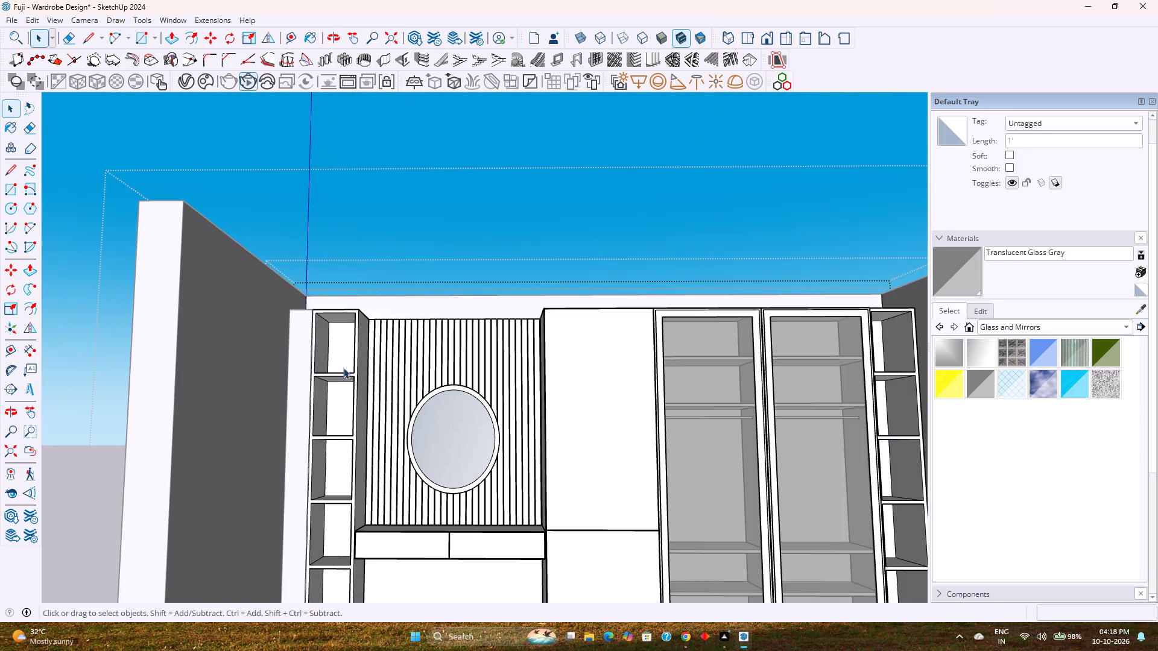
pyautogui.moveTo(373, 417); pyautogui.dragTo(363, 394, button='middle')
pyautogui.click(340, 318)
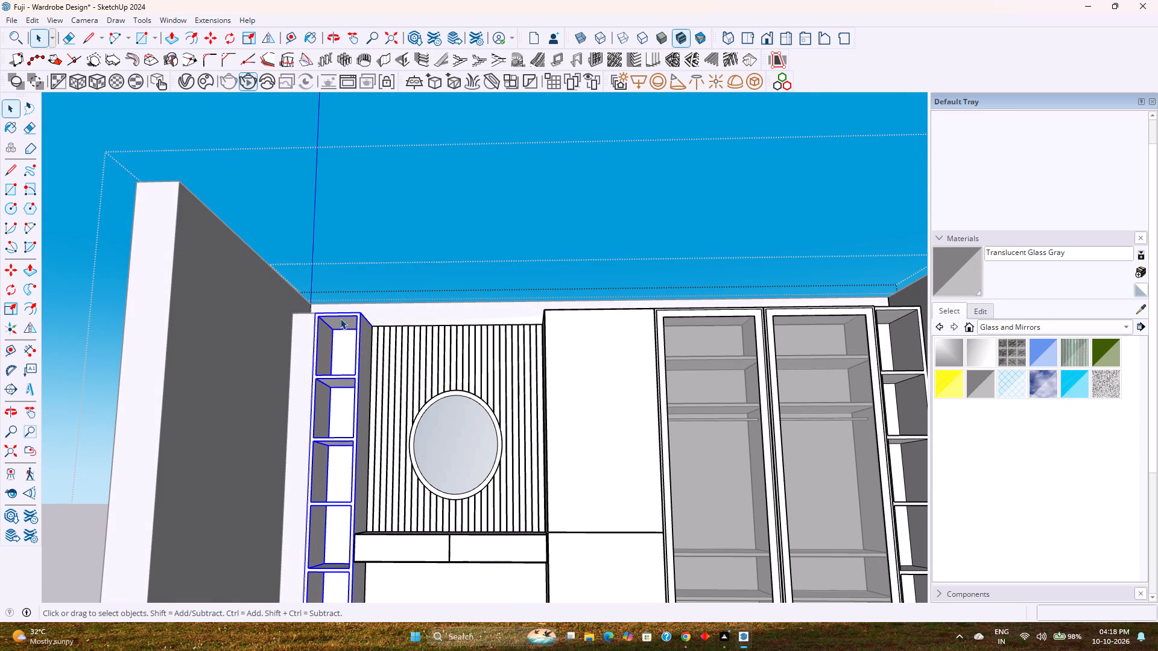
pyautogui.doubleClick(340, 318)
pyautogui.scroll(8, 340, 318)
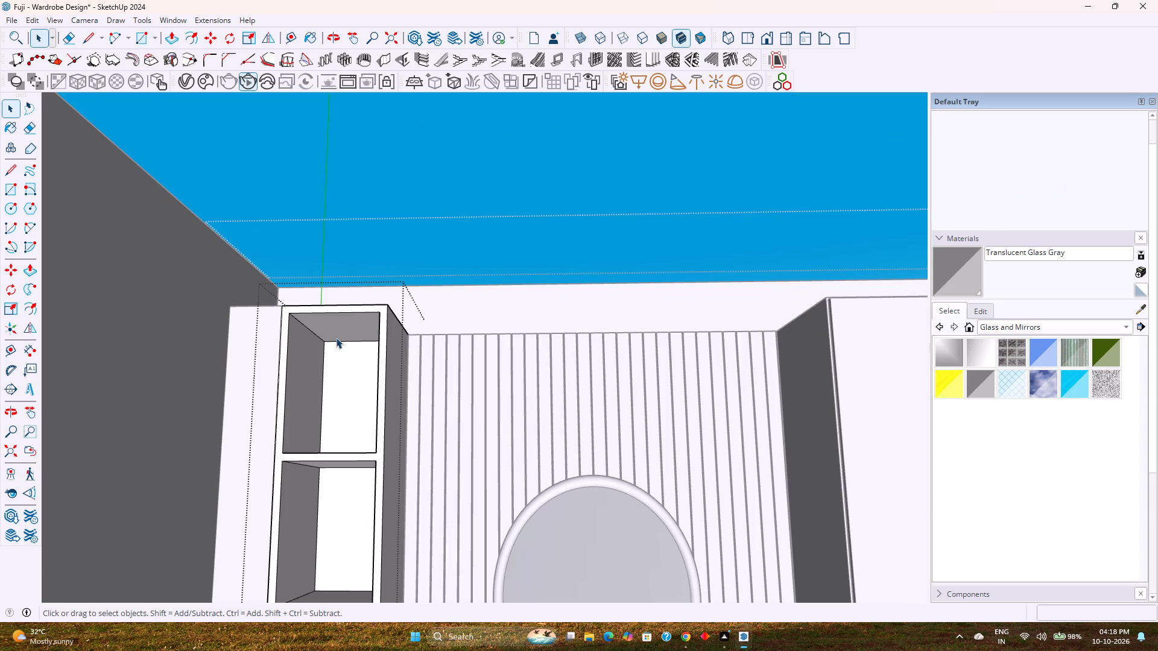
pyautogui.scroll(8, 333, 342)
pyautogui.moveTo(332, 343); pyautogui.dragTo(373, 299, button='middle')
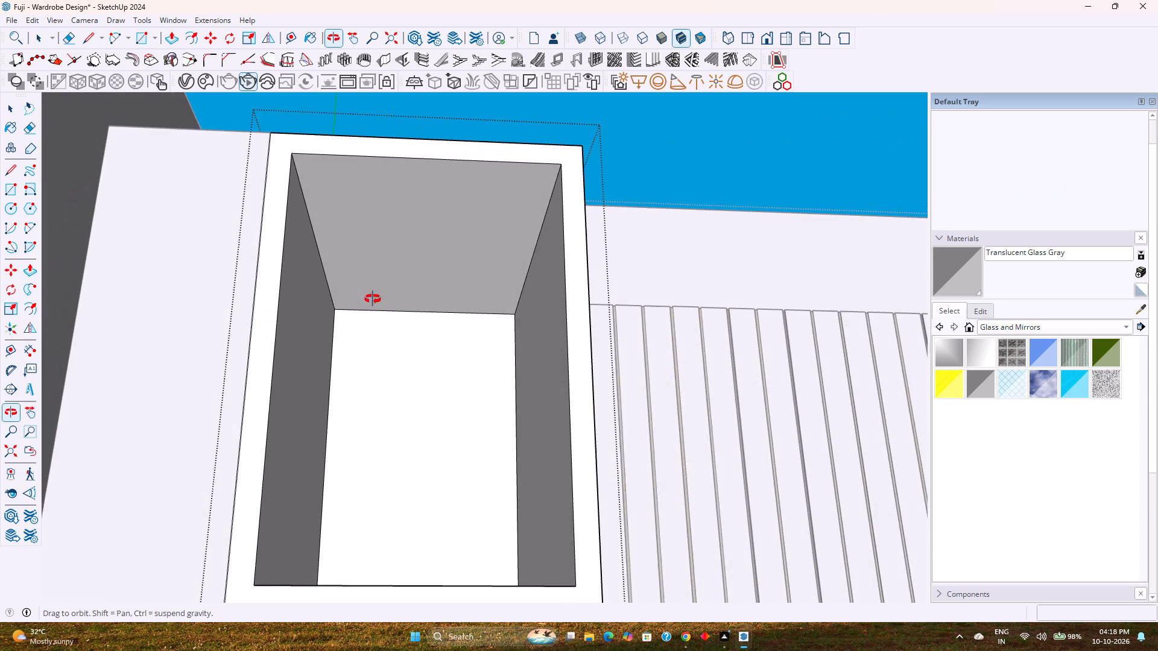
pyautogui.moveTo(373, 299); pyautogui.dragTo(373, 299, button='middle')
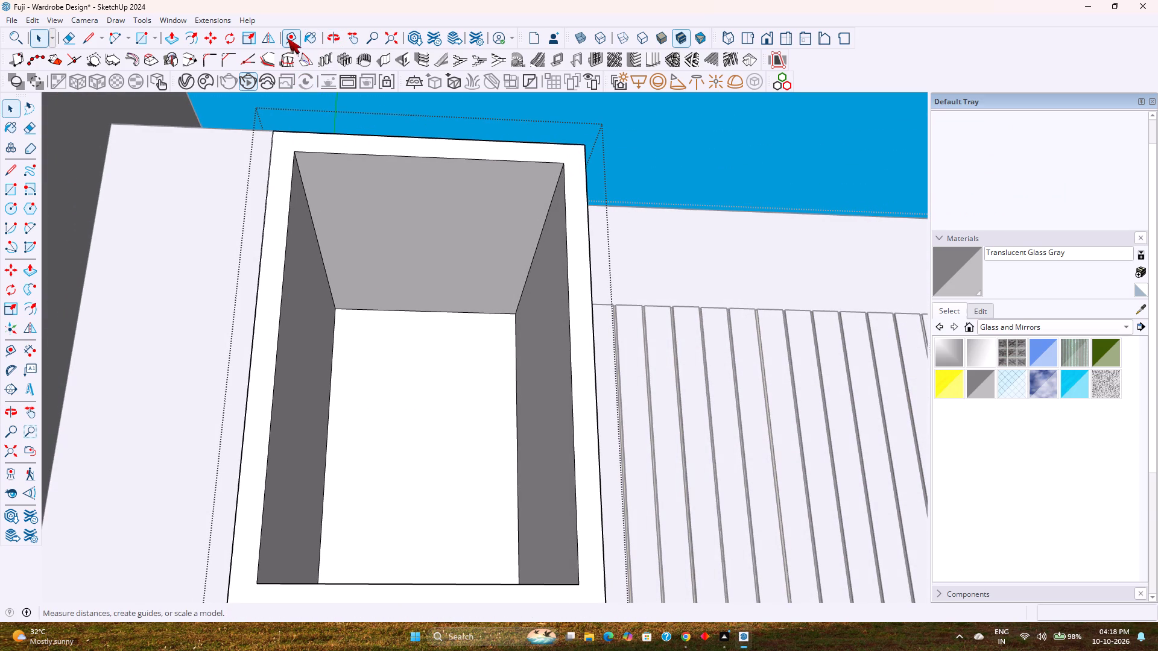
# Place crossing guides on the top board's underside, 6" from the side edge and 9 1/2" from the back edge.
pyautogui.click(288, 39)
pyautogui.click(314, 239)
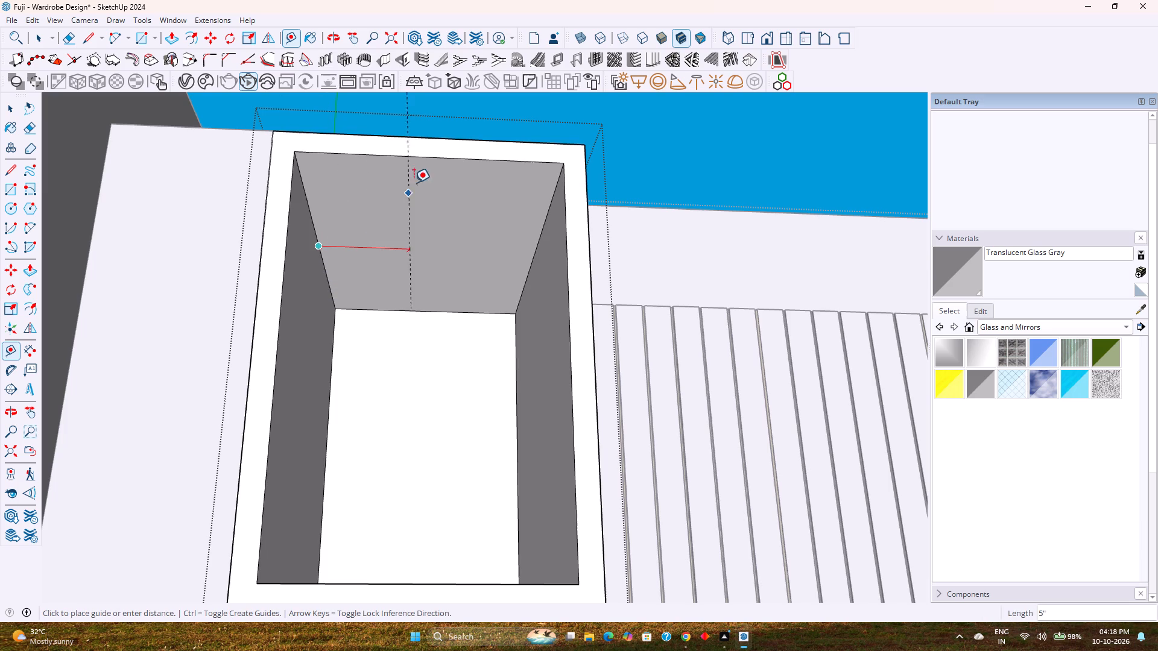
pyautogui.click(428, 157)
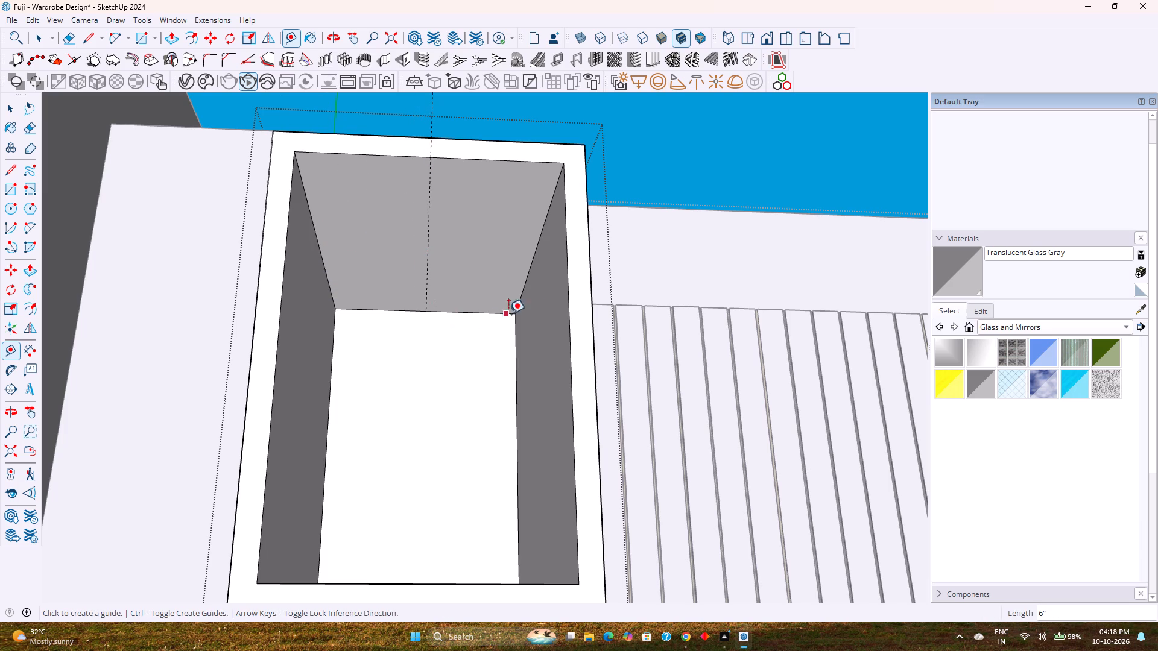
pyautogui.click(502, 313)
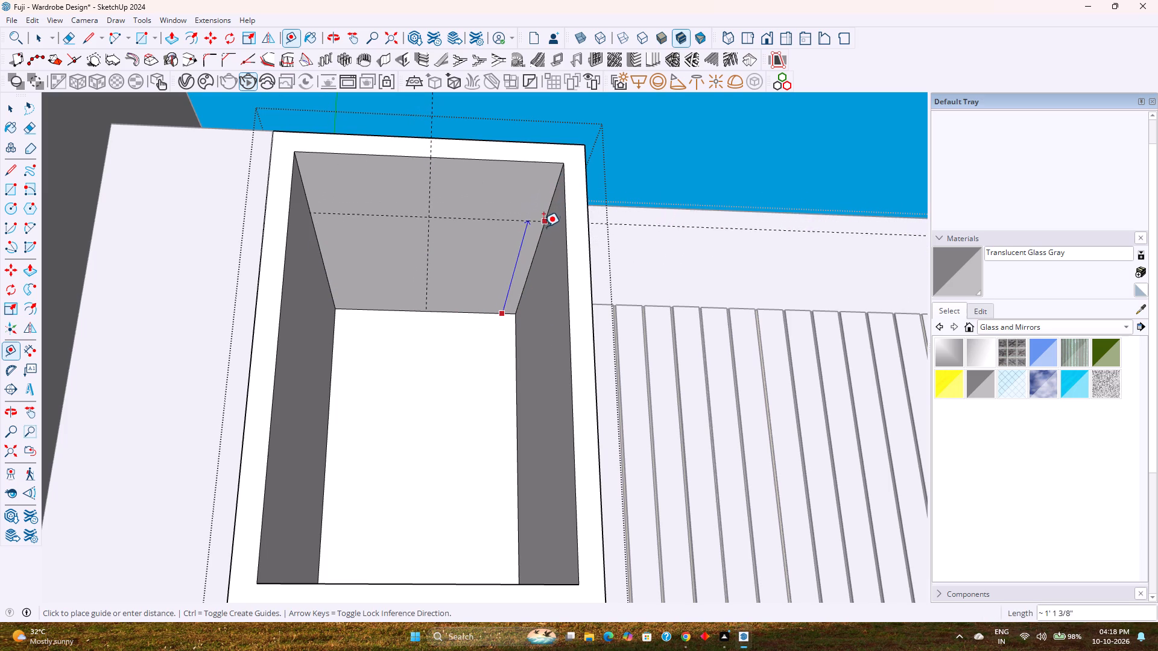
pyautogui.click(537, 254)
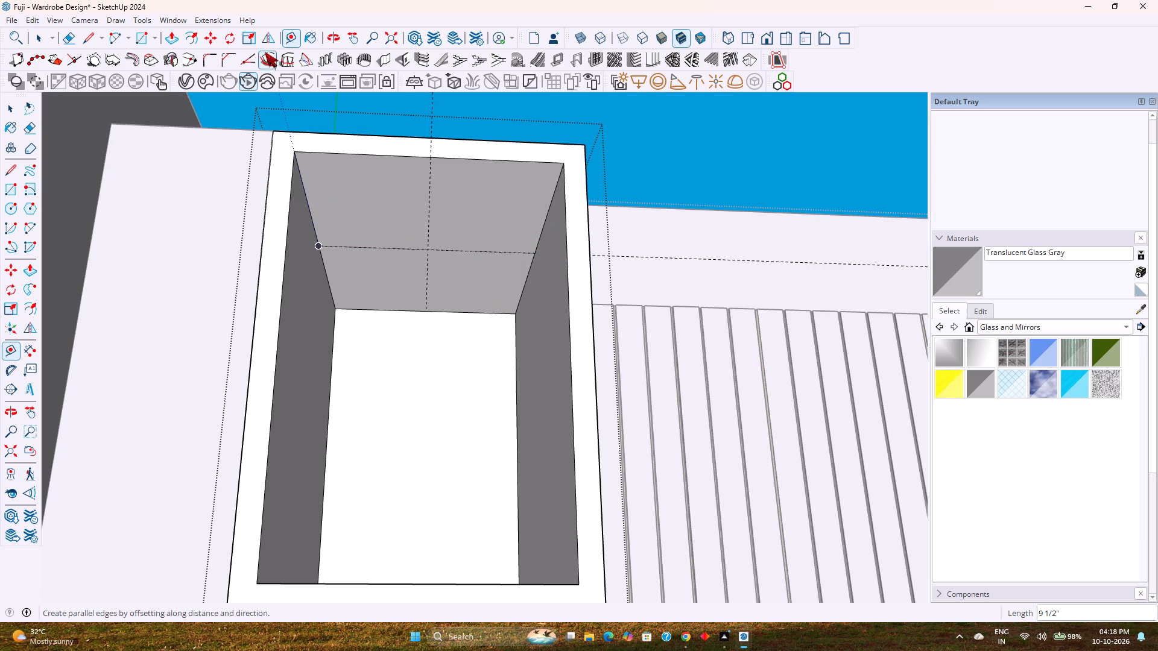
# Draw a circle of radius 0.75" centred on the guide intersection on the top board's underside.
pyautogui.press('c')
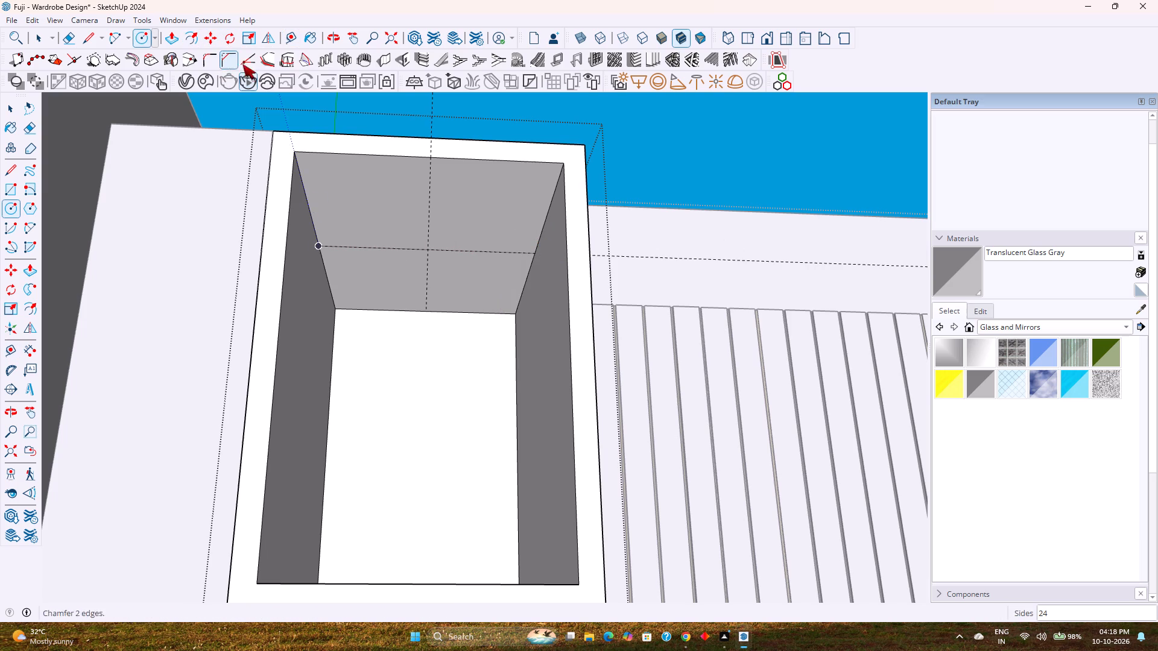
pyautogui.click(430, 249)
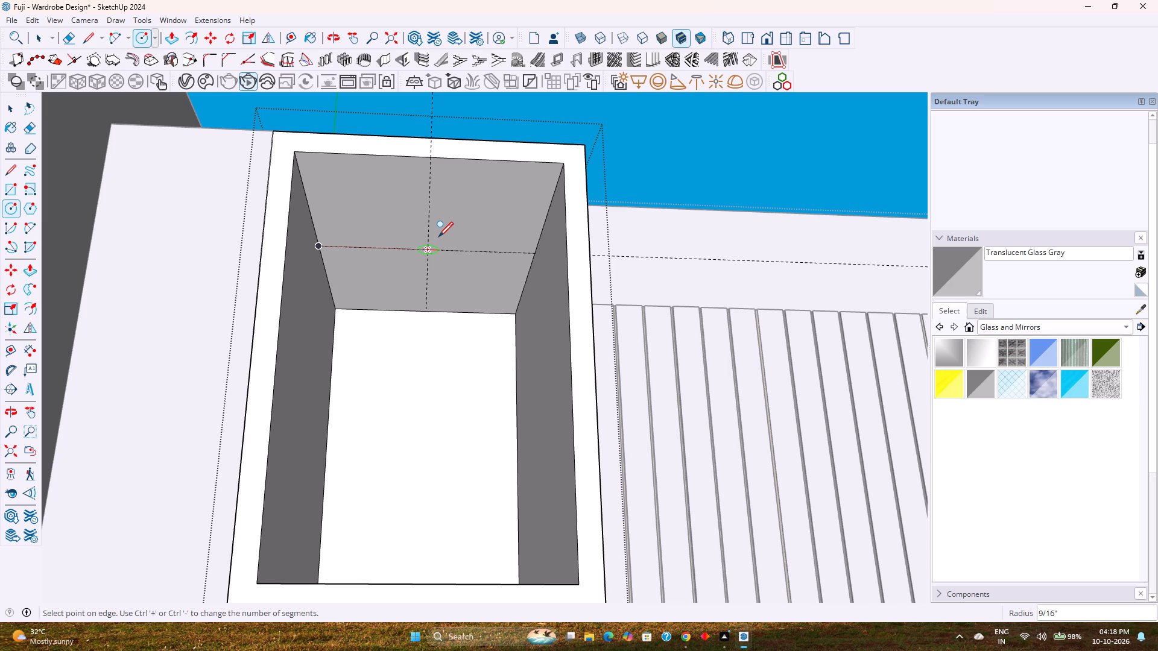
pyautogui.scroll(6, 438, 236)
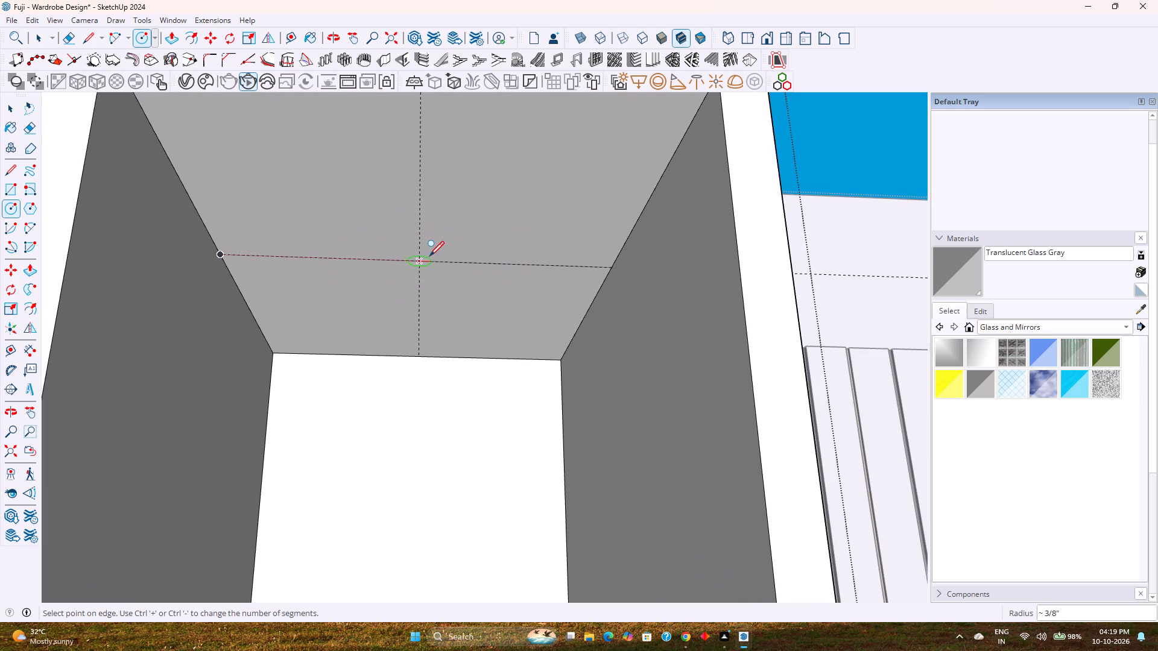
pyautogui.write('0.5')
pyautogui.press('Return')
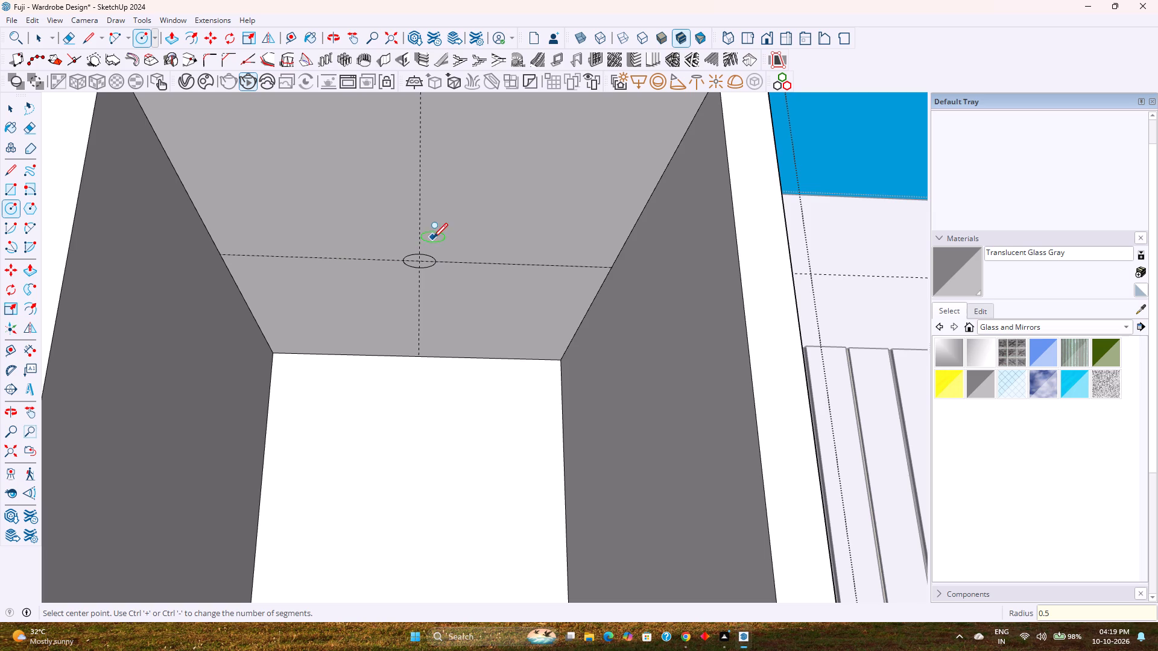
pyautogui.write('0.75')
pyautogui.press('Return')
# Examine the new circle in both open shelf units at the two ends of the wardrobe wall.
pyautogui.scroll(-5, 450, 207)
pyautogui.moveTo(450, 207); pyautogui.dragTo(405, 249, button='middle')
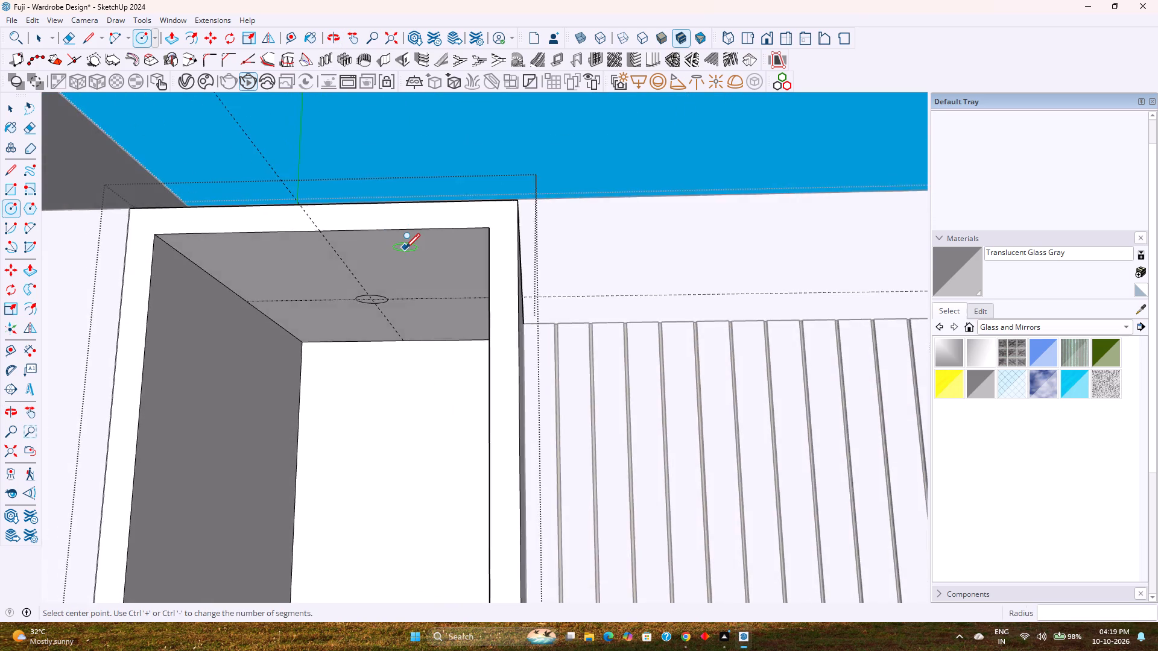
pyautogui.scroll(-20, 405, 247)
pyautogui.scroll(-1, 405, 247)
pyautogui.scroll(-3, 484, 252)
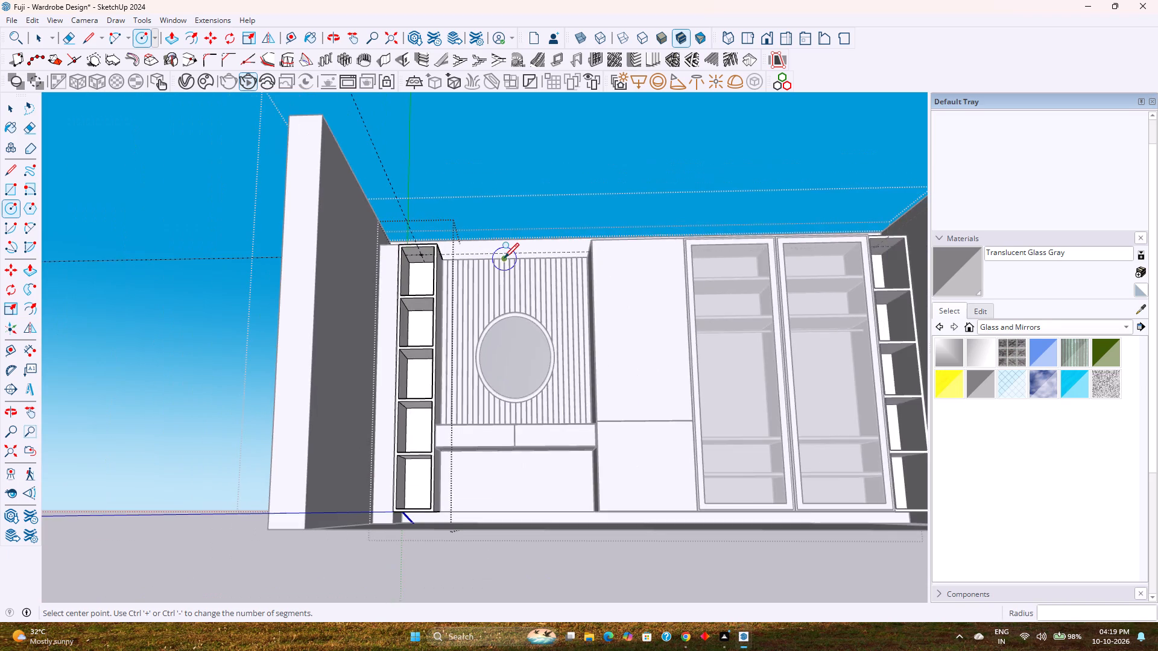
pyautogui.scroll(-1, 504, 257)
pyautogui.scroll(12, 862, 254)
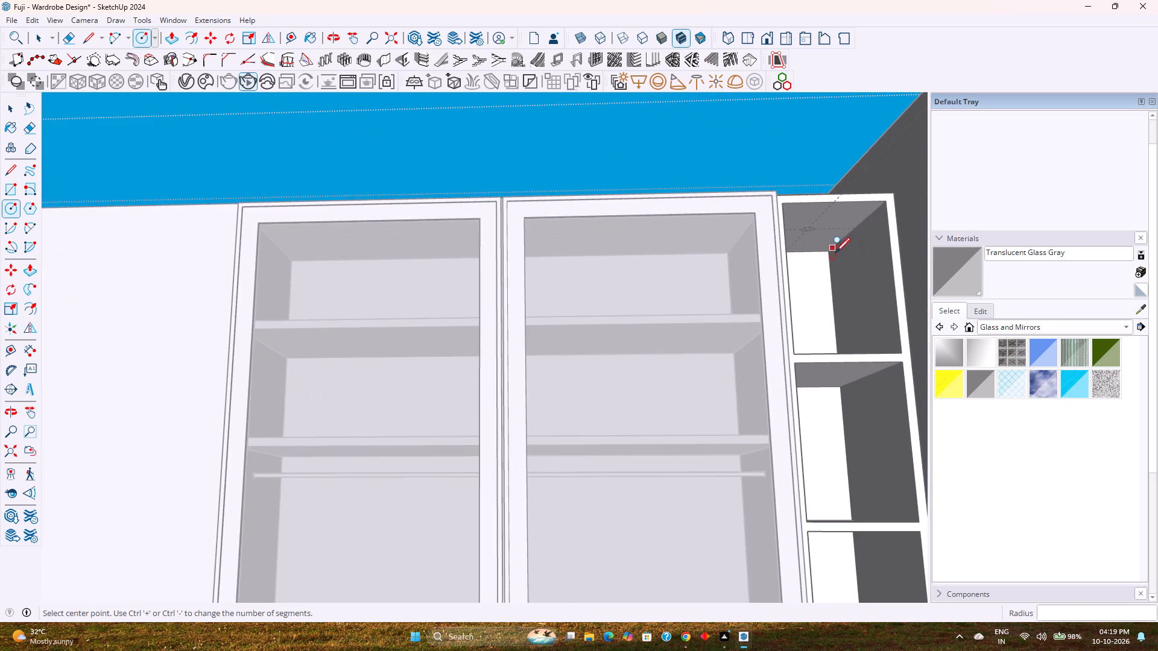
pyautogui.scroll(-3, 577, 250)
pyautogui.keyDown('shift'); pyautogui.moveTo(423, 260); pyautogui.dragTo(983, 301, button='middle'); pyautogui.keyUp('shift')
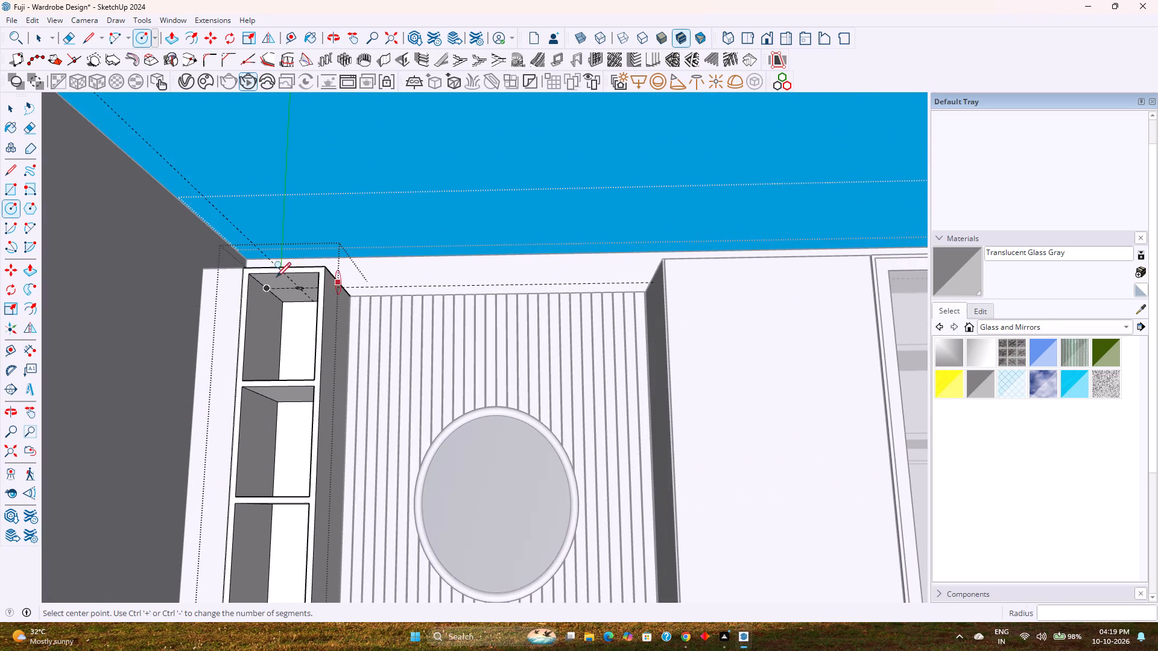
# Set the segment count of the circle on the top board's underside to 100.
pyautogui.scroll(20, 303, 287)
pyautogui.scroll(3, 303, 287)
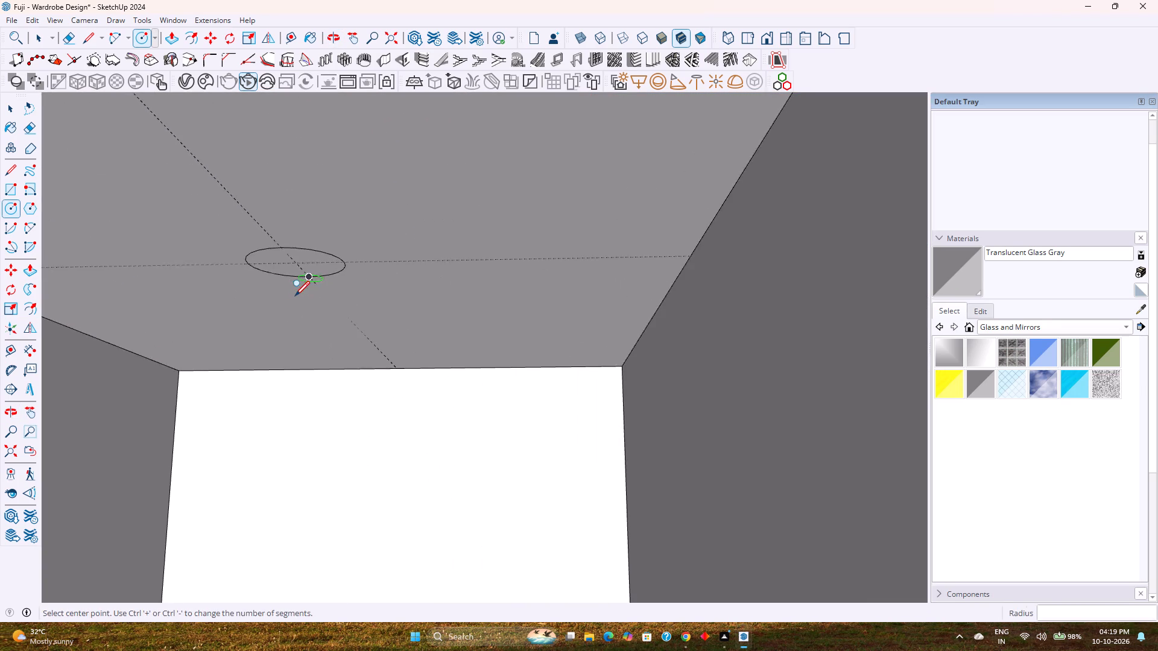
pyautogui.moveTo(295, 295); pyautogui.dragTo(340, 207, button='middle')
pyautogui.press('space')
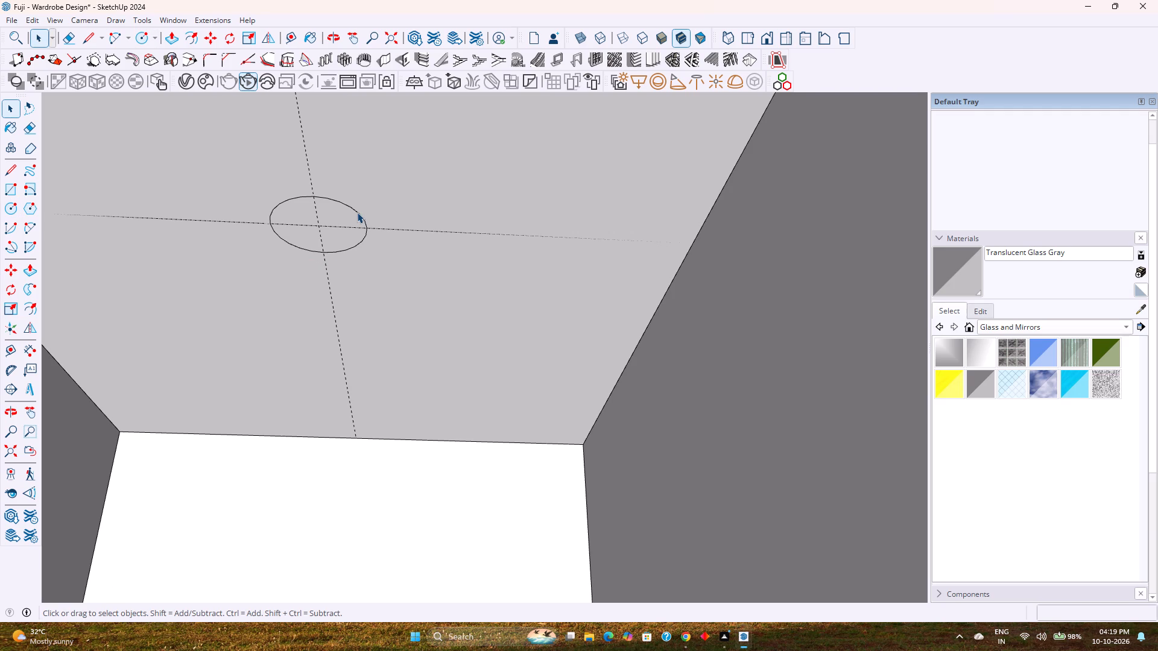
pyautogui.click(357, 212)
pyautogui.doubleClick(1054, 161)
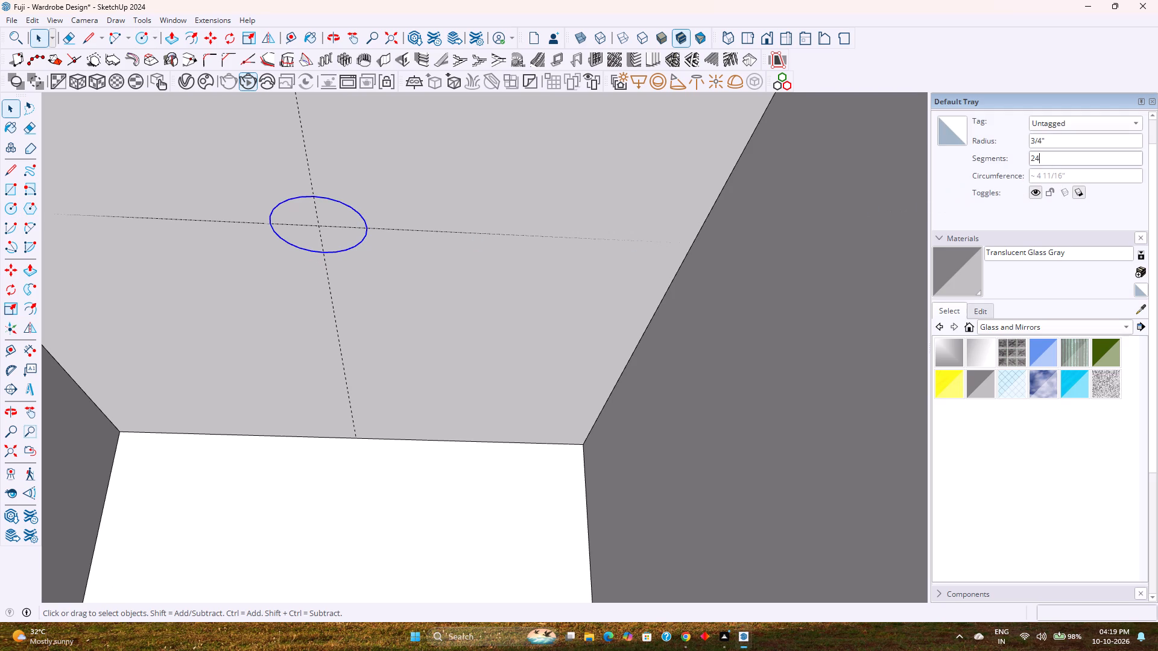
pyautogui.write('100')
pyautogui.press('Return')
pyautogui.press('Return')
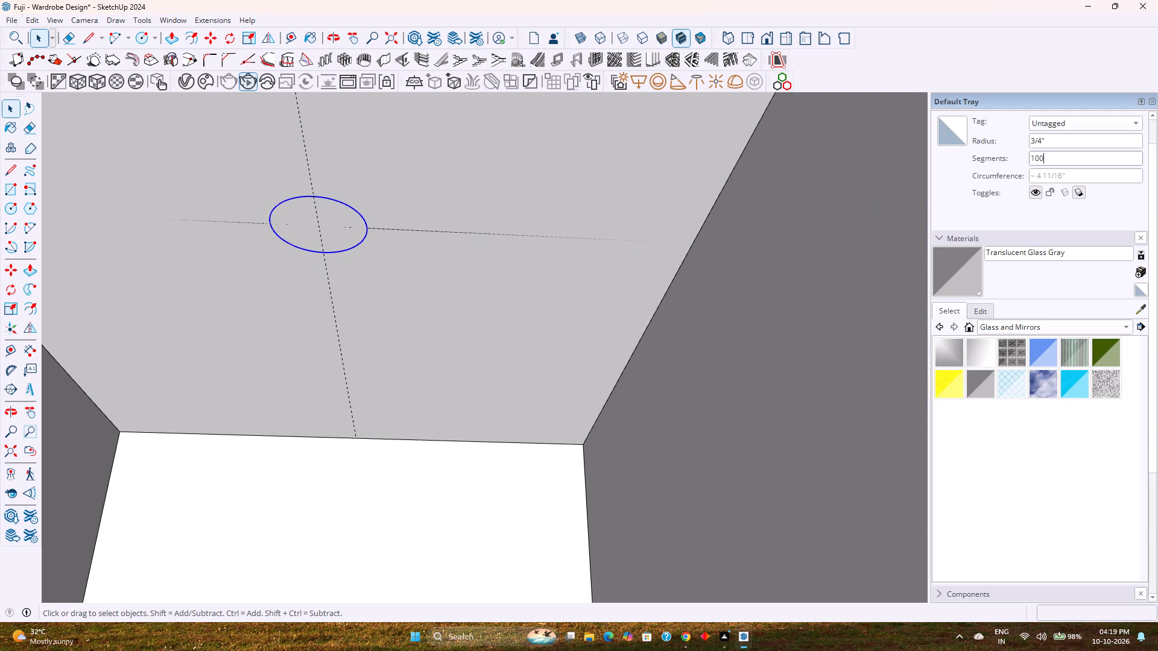
# Copy the circle face and its edge to the ceiling of the second compartment, using matching inner front corners as reference points.
pyautogui.scroll(-8, 614, 227)
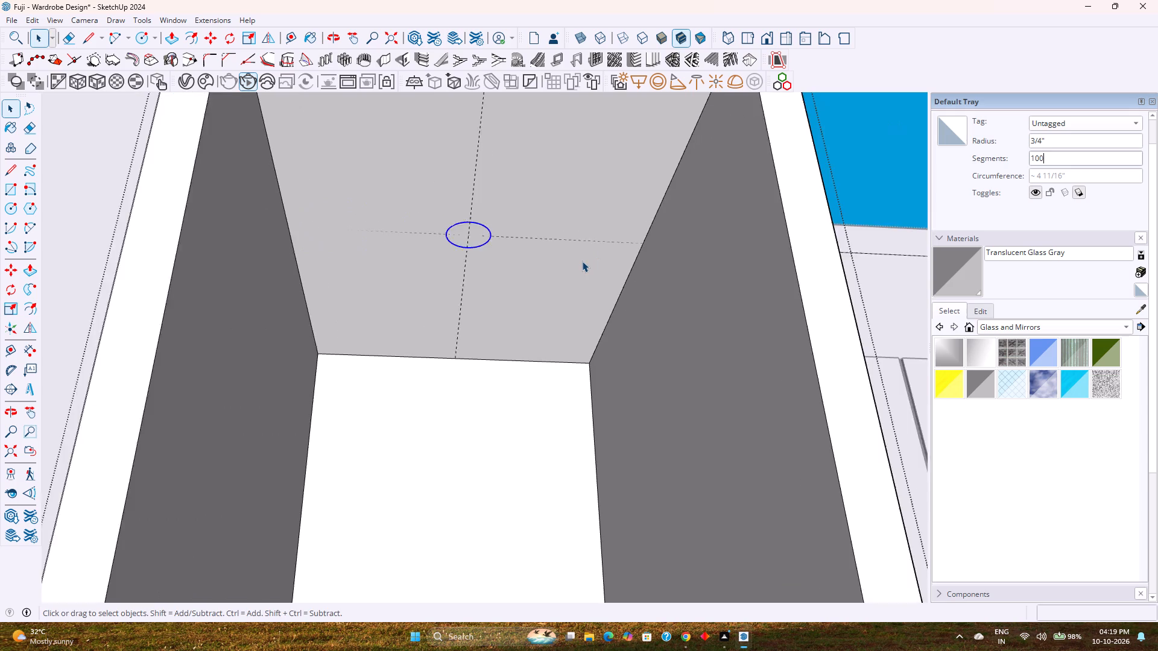
pyautogui.scroll(-1, 582, 261)
pyautogui.moveTo(582, 261); pyautogui.dragTo(578, 266, button='middle')
pyautogui.scroll(5, 471, 244)
pyautogui.doubleClick(484, 236)
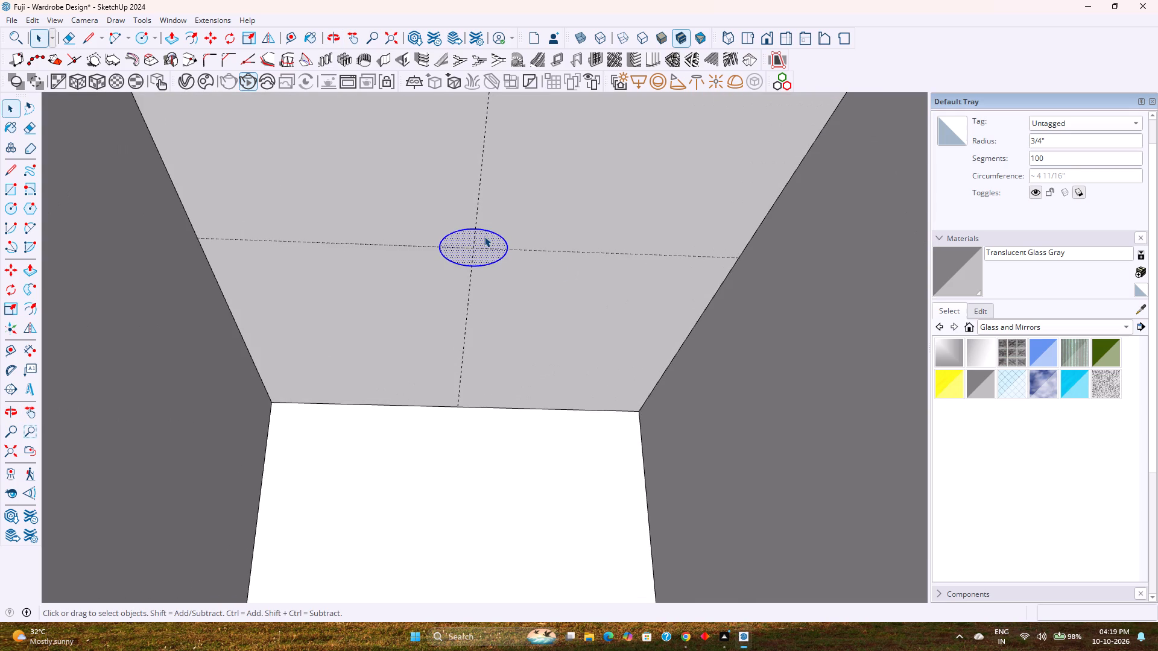
pyautogui.press('m')
pyautogui.scroll(-10, 484, 244)
pyautogui.moveTo(484, 244); pyautogui.dragTo(484, 247, button='middle')
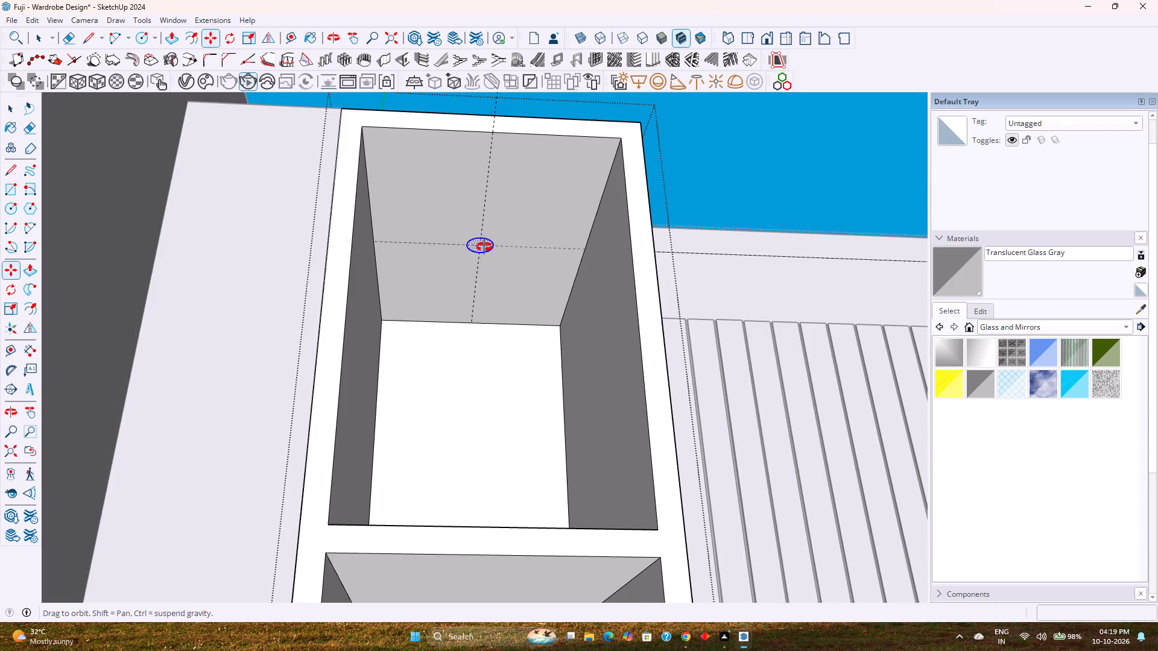
pyautogui.moveTo(484, 247); pyautogui.dragTo(485, 267, button='middle')
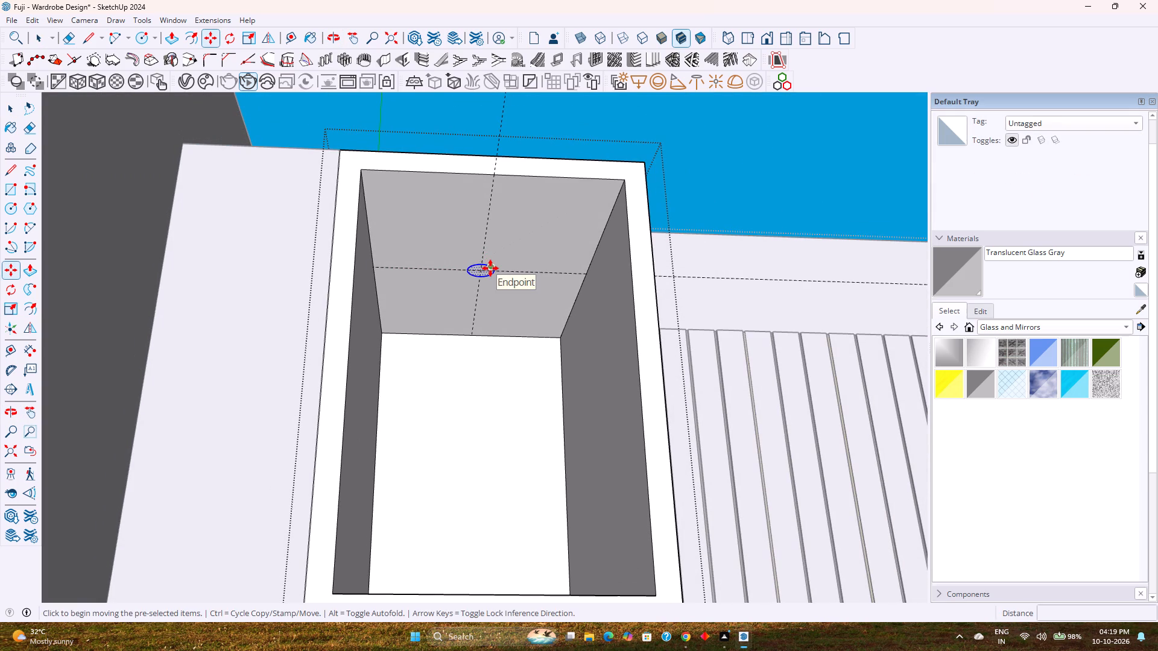
pyautogui.press('m')
pyautogui.click(627, 183)
pyautogui.scroll(-5, 627, 233)
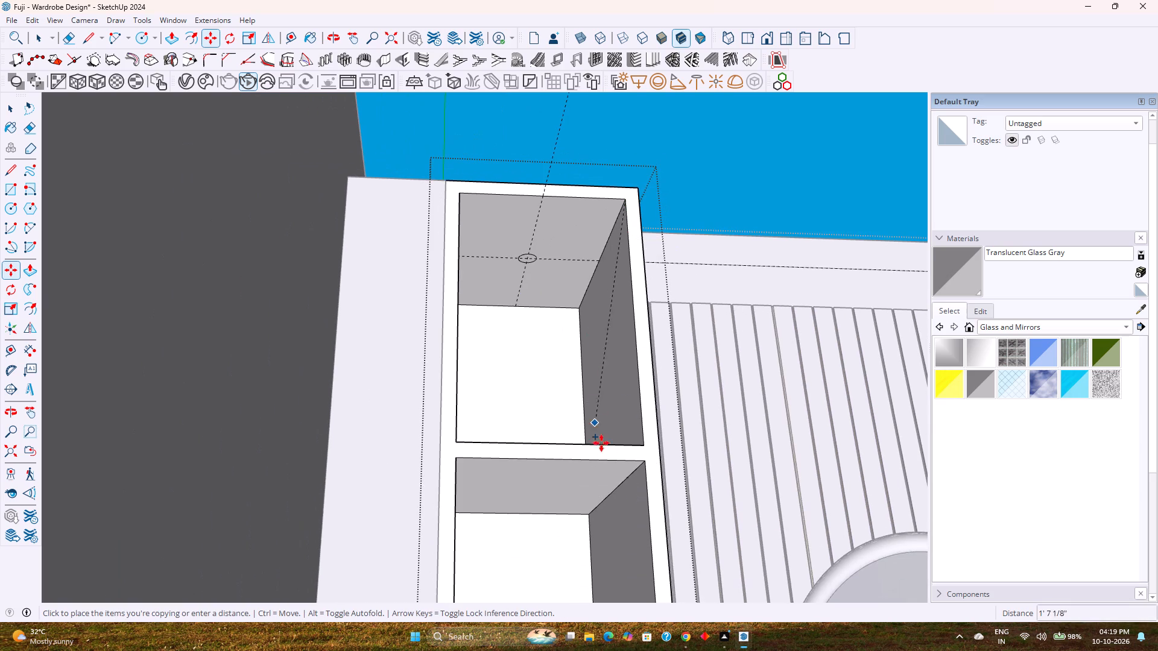
pyautogui.click(645, 463)
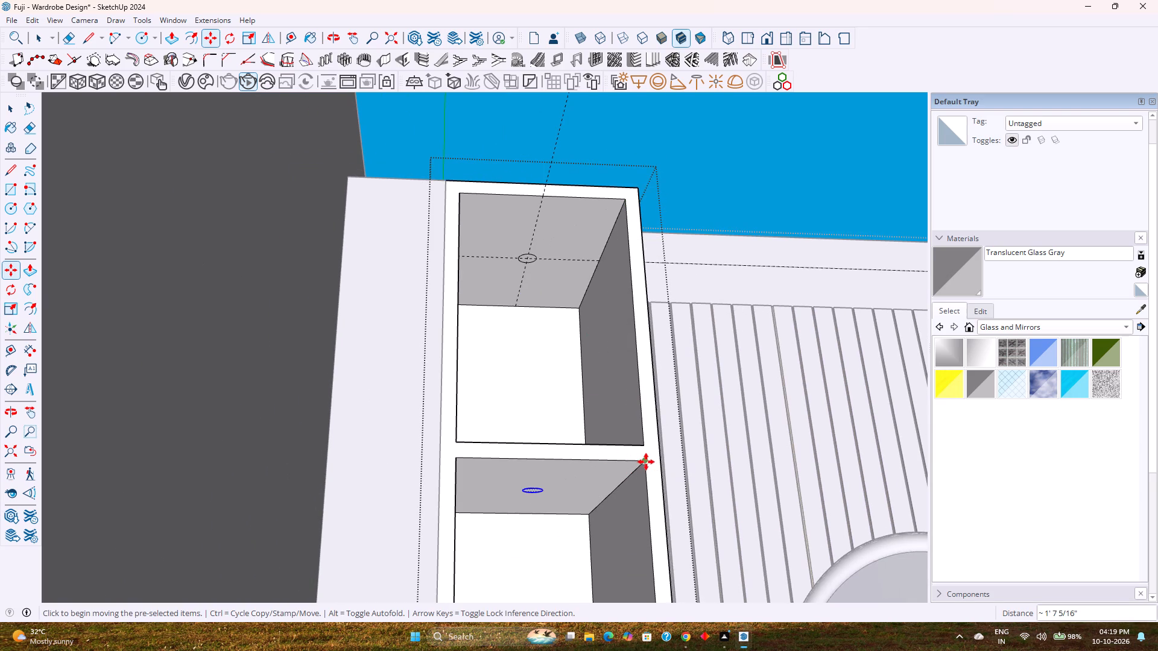
# Copy the circle from the second compartment's ceiling to the third compartment's ceiling, aligned by the inner front corners.
pyautogui.click(646, 462)
pyautogui.scroll(-4, 655, 508)
pyautogui.keyDown('shift'); pyautogui.moveTo(654, 508); pyautogui.dragTo(638, 490, button='middle'); pyautogui.keyUp('shift')
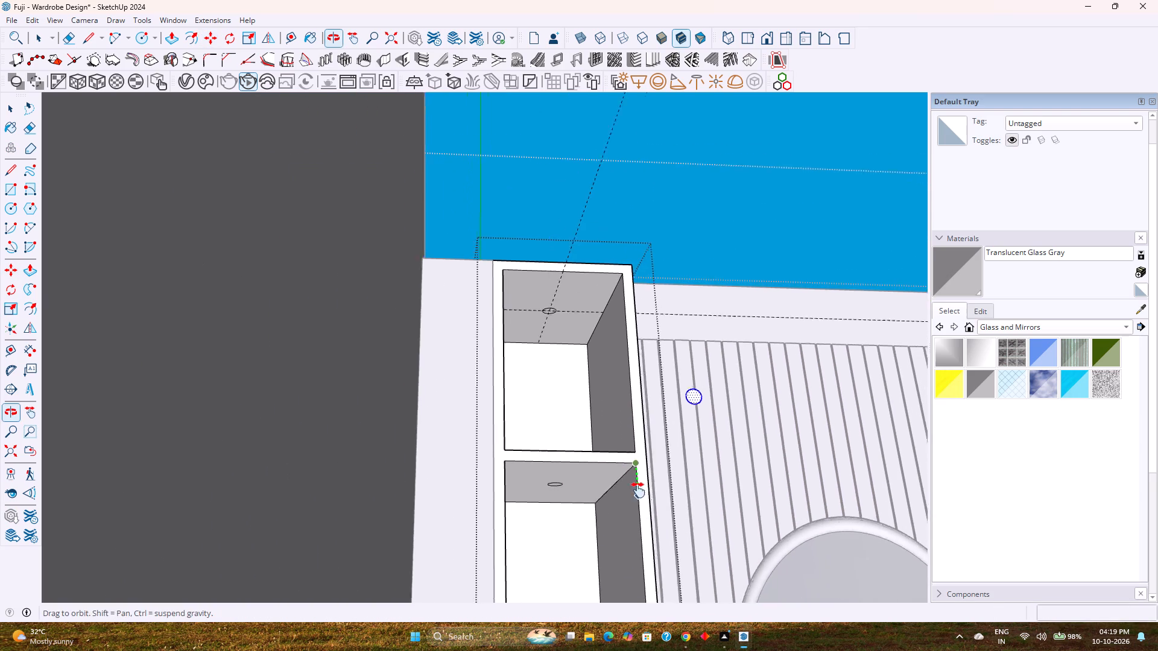
pyautogui.keyDown('shift'); pyautogui.moveTo(638, 490); pyautogui.dragTo(584, 429, button='middle'); pyautogui.keyUp('shift')
pyautogui.scroll(-7, 583, 425)
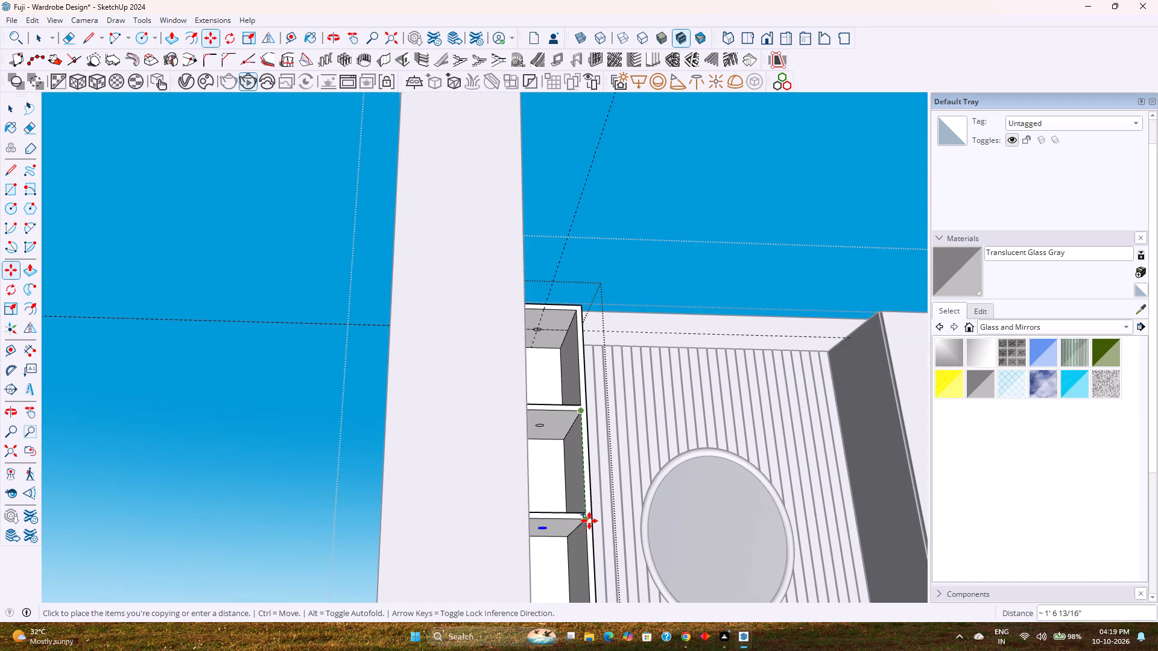
pyautogui.click(589, 521)
# Copy the circle from the third compartment's ceiling to the fourth compartment's ceiling, aligned by the inner front corners.
pyautogui.click(589, 521)
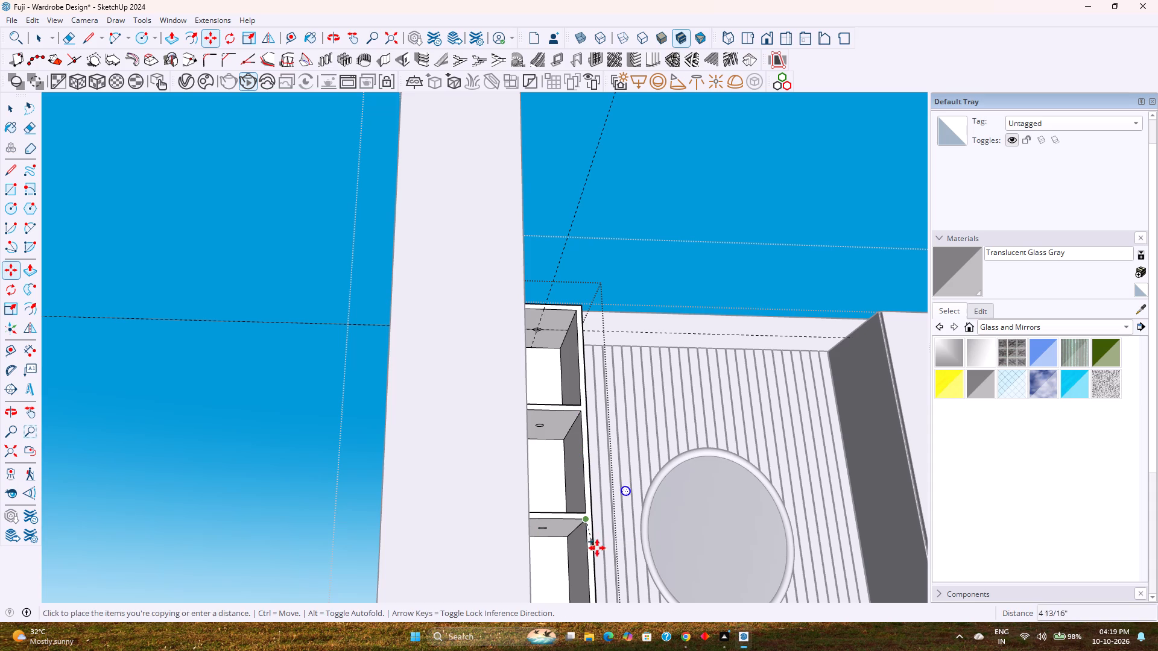
pyautogui.keyDown('shift'); pyautogui.moveTo(587, 544); pyautogui.dragTo(563, 431, button='middle'); pyautogui.keyUp('shift')
pyautogui.scroll(-3, 559, 430)
pyautogui.scroll(4, 566, 502)
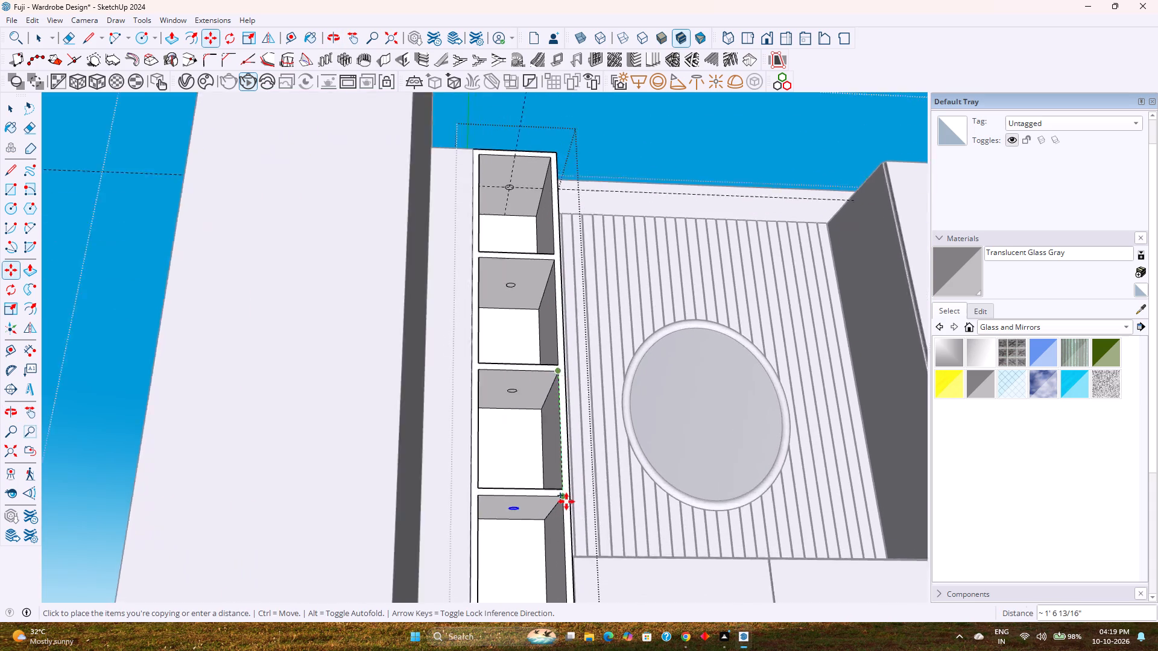
pyautogui.scroll(3, 566, 502)
pyautogui.click(561, 493)
# Copy the circle from the fourth compartment's ceiling to the lowest compartment's ceiling, aligned by the inner front corners.
pyautogui.keyDown('shift'); pyautogui.moveTo(540, 529); pyautogui.dragTo(534, 511, button='middle'); pyautogui.keyUp('shift')
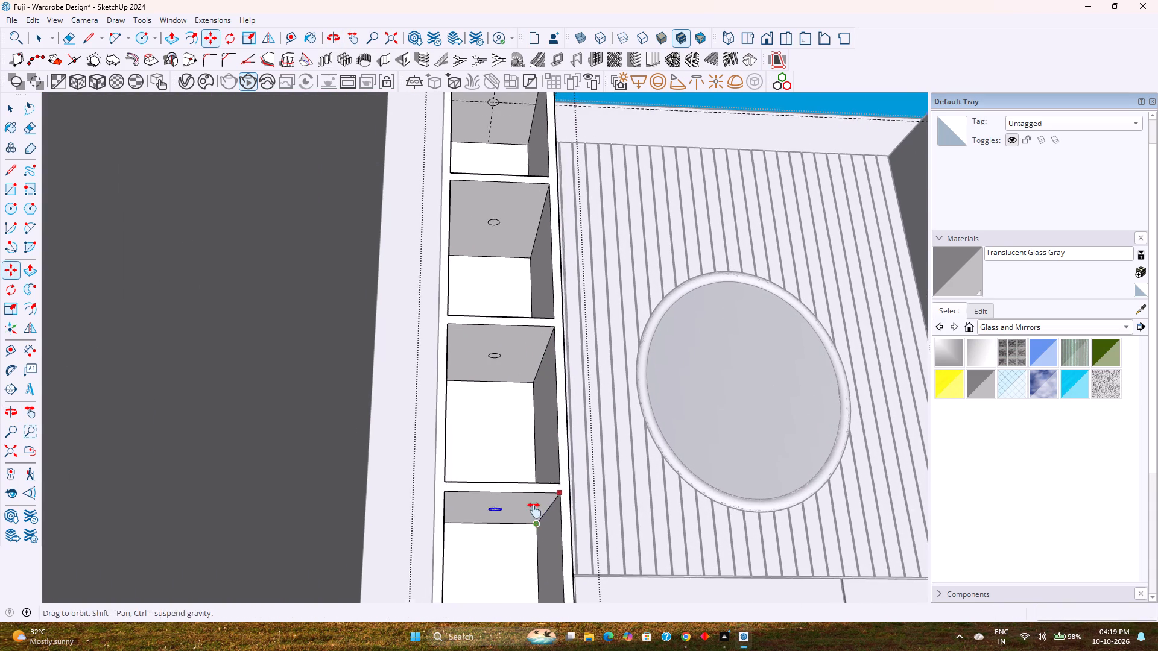
pyautogui.keyDown('shift'); pyautogui.moveTo(534, 511); pyautogui.dragTo(525, 436, button='middle'); pyautogui.keyUp('shift')
pyautogui.scroll(-2, 532, 424)
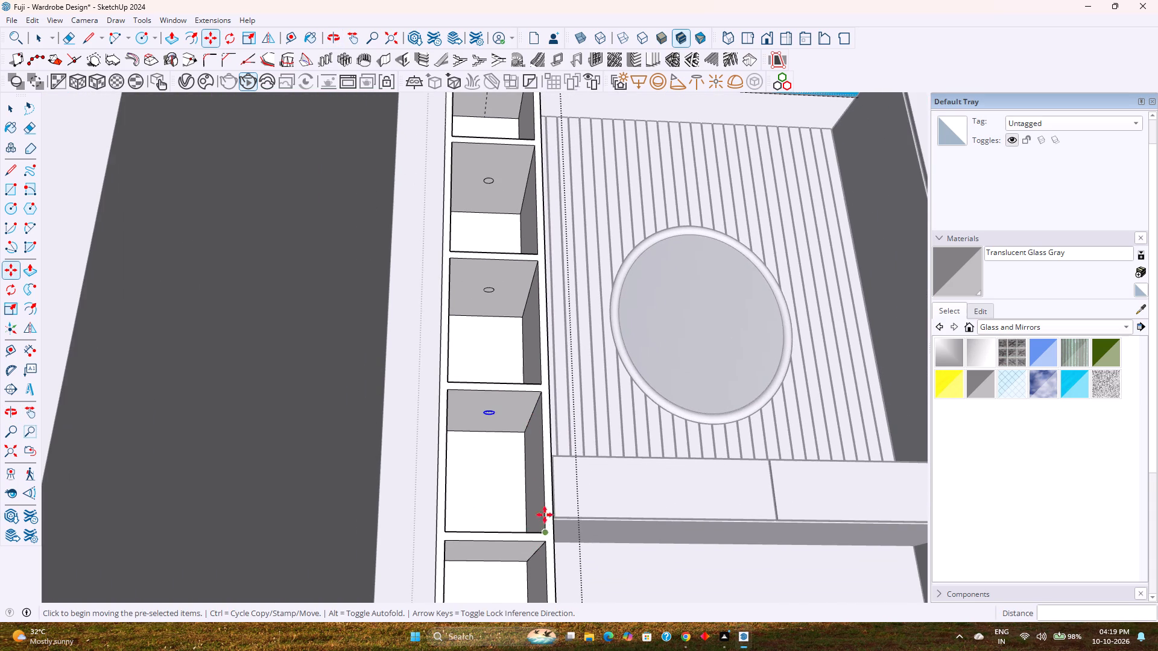
pyautogui.click(542, 393)
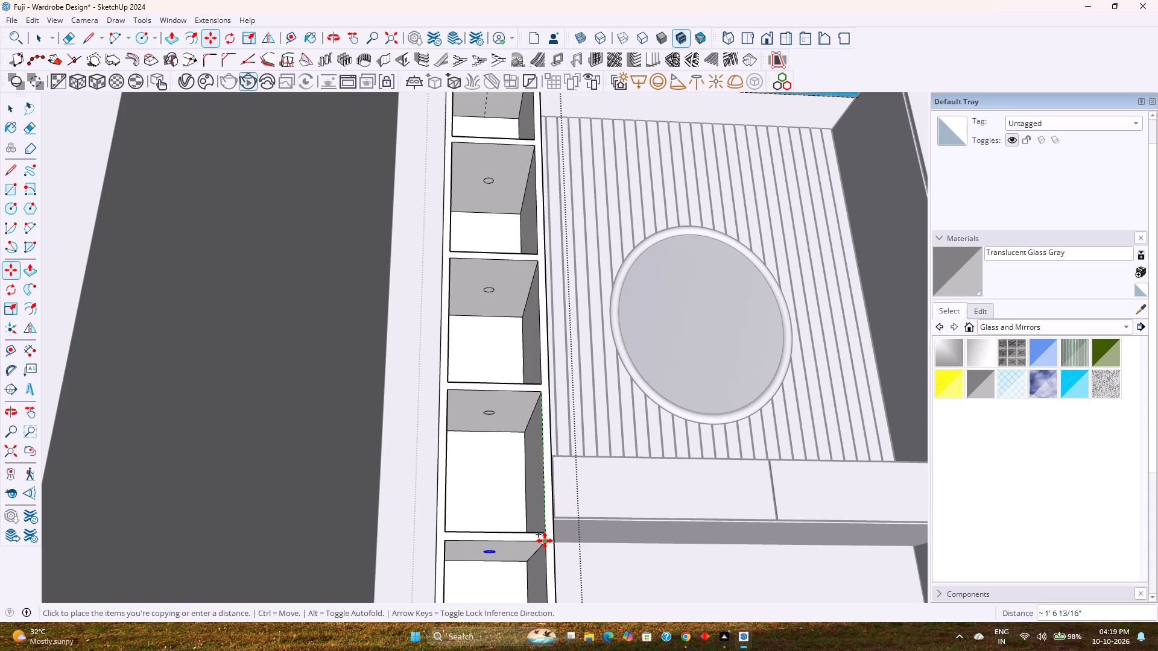
pyautogui.click(545, 543)
# Push the circle on the top board's underside 0.5" into the board to form a round recess.
pyautogui.scroll(-3, 524, 470)
pyautogui.keyDown('shift'); pyautogui.moveTo(527, 488); pyautogui.dragTo(487, 420, button='middle'); pyautogui.keyUp('shift')
pyautogui.moveTo(481, 401); pyautogui.dragTo(476, 407, button='middle')
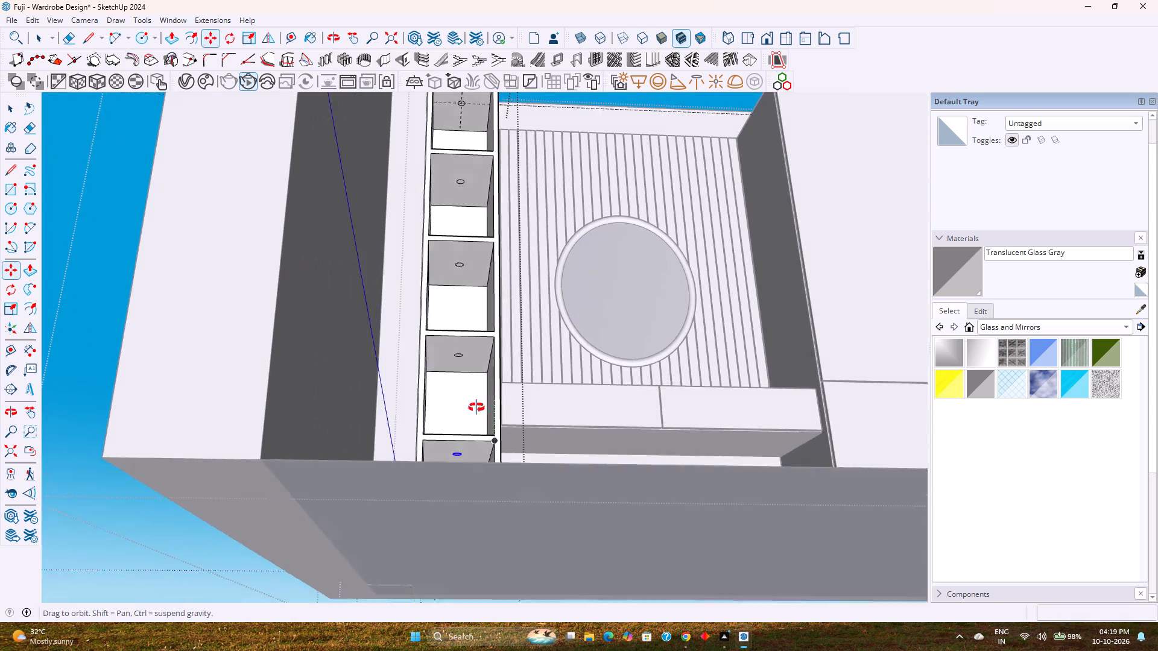
pyautogui.moveTo(476, 407); pyautogui.dragTo(452, 488, button='middle')
pyautogui.keyDown('shift'); pyautogui.moveTo(485, 432); pyautogui.dragTo(502, 582, button='middle'); pyautogui.keyUp('shift')
pyautogui.moveTo(516, 432); pyautogui.dragTo(483, 423, button='middle')
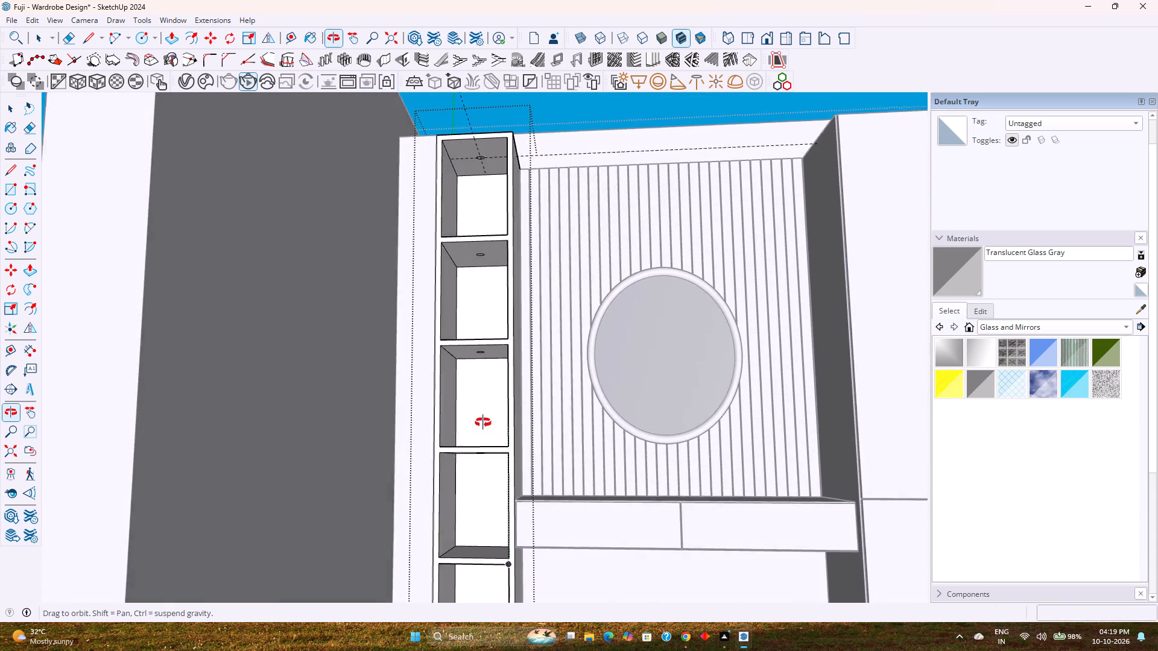
pyautogui.moveTo(483, 423); pyautogui.dragTo(491, 351, button='middle')
pyautogui.scroll(5, 482, 145)
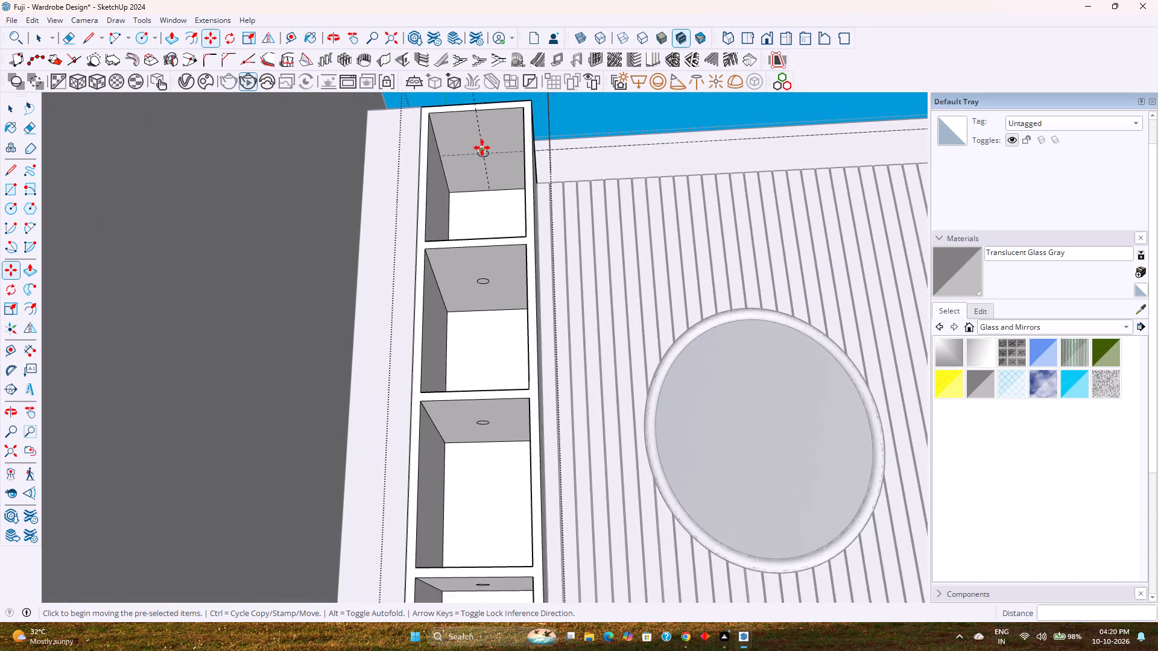
pyautogui.scroll(15, 482, 148)
pyautogui.press('space')
pyautogui.scroll(8, 489, 151)
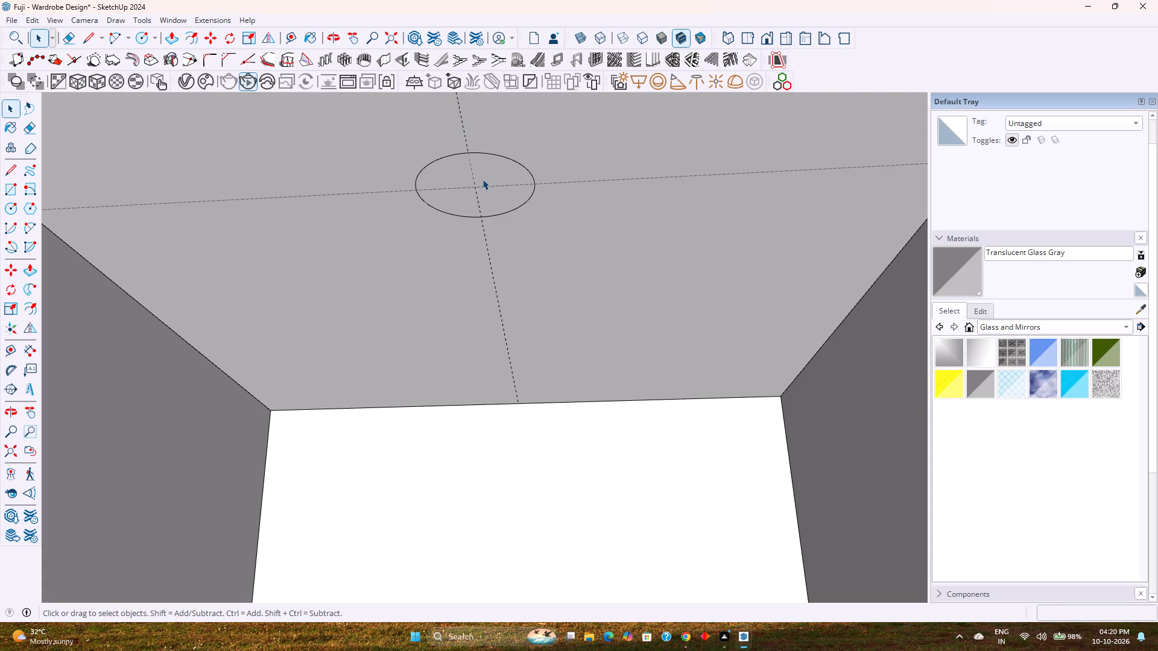
pyautogui.press('p')
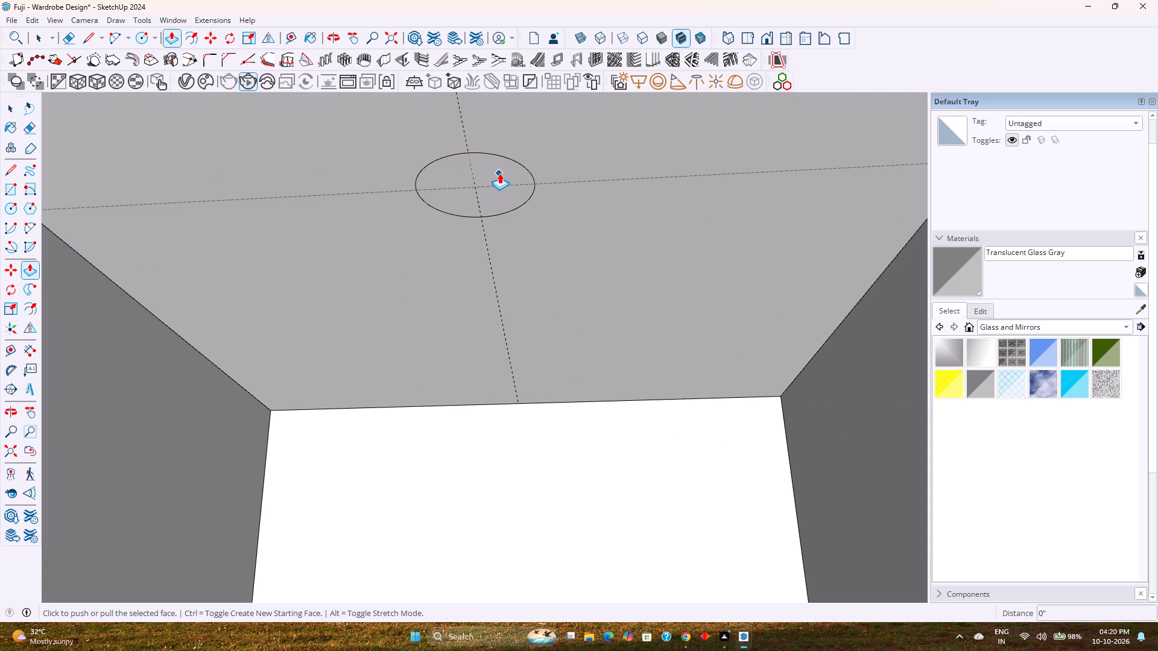
pyautogui.press('Escape')
pyautogui.click(497, 172)
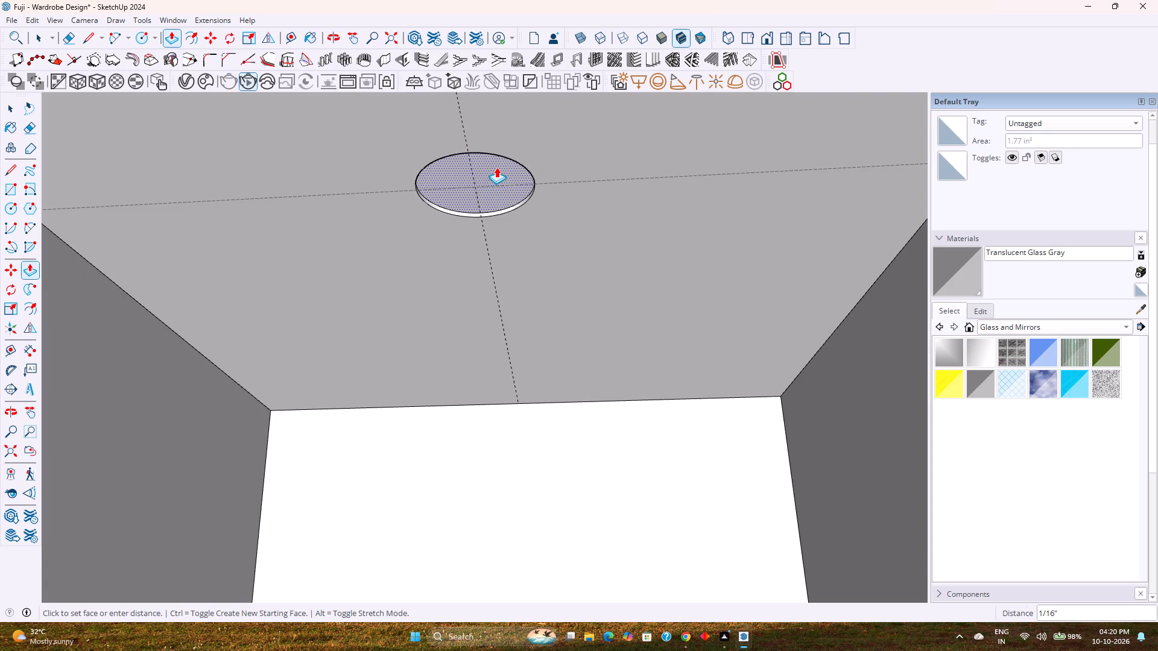
pyautogui.write('0.5')
pyautogui.press('Return')
# Push the circle on the second compartment's ceiling into the board by the same 1/2" depth.
pyautogui.scroll(-7, 472, 191)
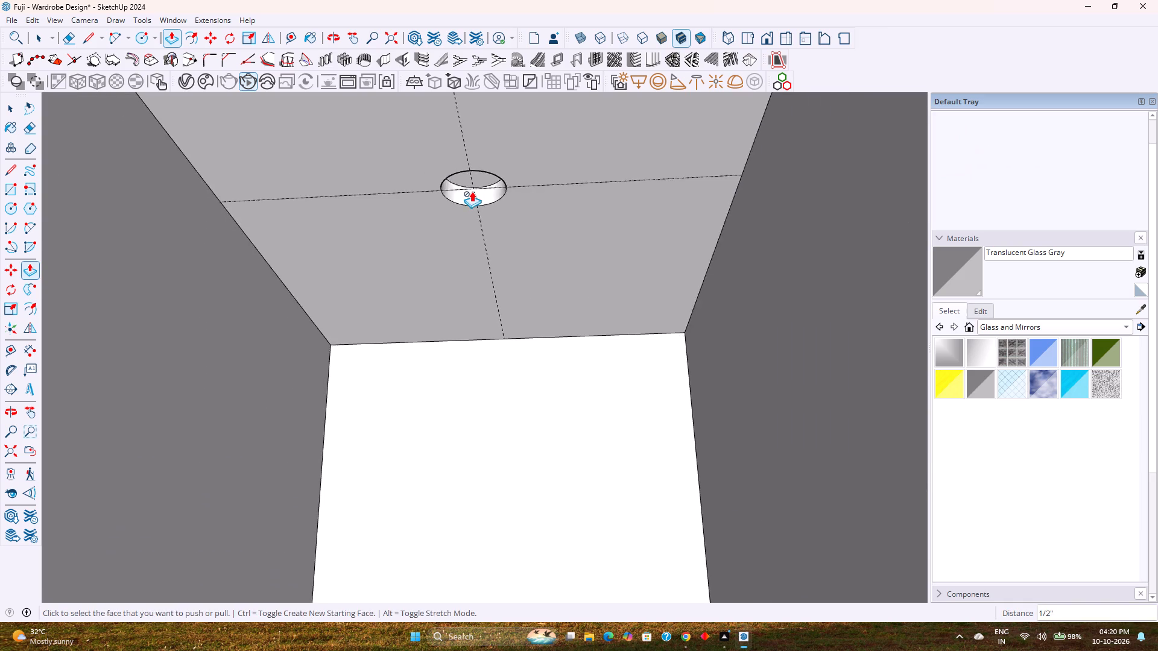
pyautogui.scroll(-3, 472, 191)
pyautogui.moveTo(472, 192); pyautogui.dragTo(482, 237, button='middle')
pyautogui.scroll(-9, 482, 237)
pyautogui.keyDown('shift'); pyautogui.moveTo(510, 365); pyautogui.dragTo(516, 242, button='middle'); pyautogui.keyUp('shift')
pyautogui.moveTo(486, 415); pyautogui.dragTo(478, 348, button='middle')
pyautogui.scroll(4, 487, 321)
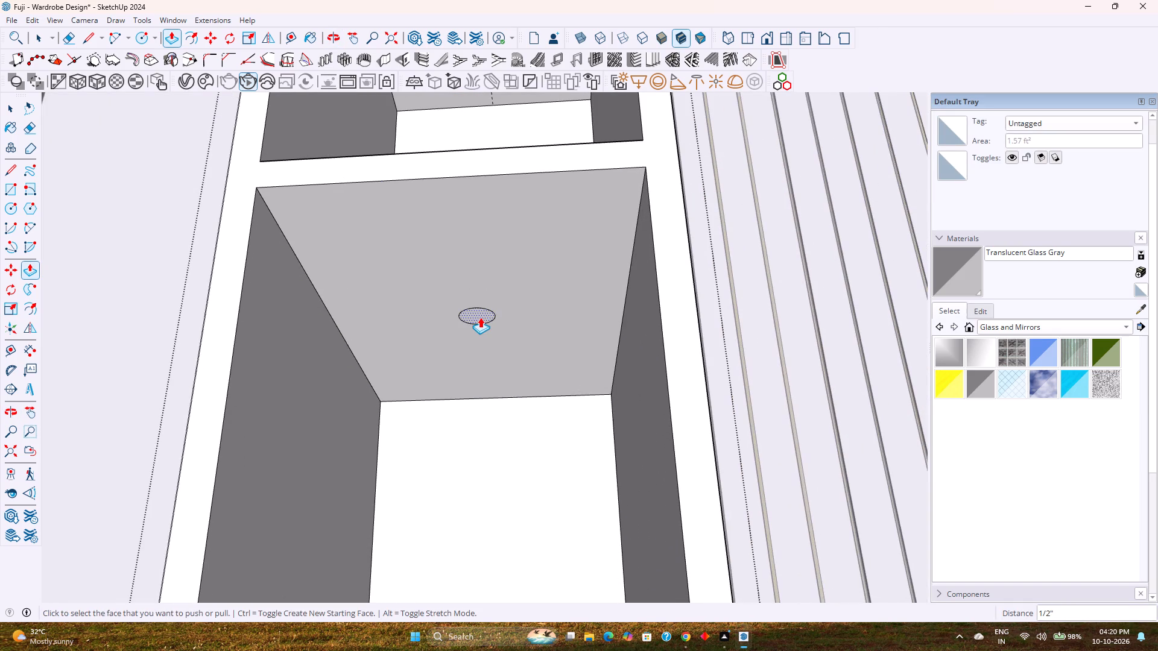
pyautogui.doubleClick(480, 317)
# Recess the circles on the third and fourth compartments' ceilings by the same 1/2" depth.
pyautogui.scroll(-9, 480, 317)
pyautogui.keyDown('shift'); pyautogui.moveTo(476, 520); pyautogui.dragTo(471, 492, button='middle'); pyautogui.keyUp('shift')
pyautogui.scroll(8, 473, 490)
pyautogui.doubleClick(475, 458)
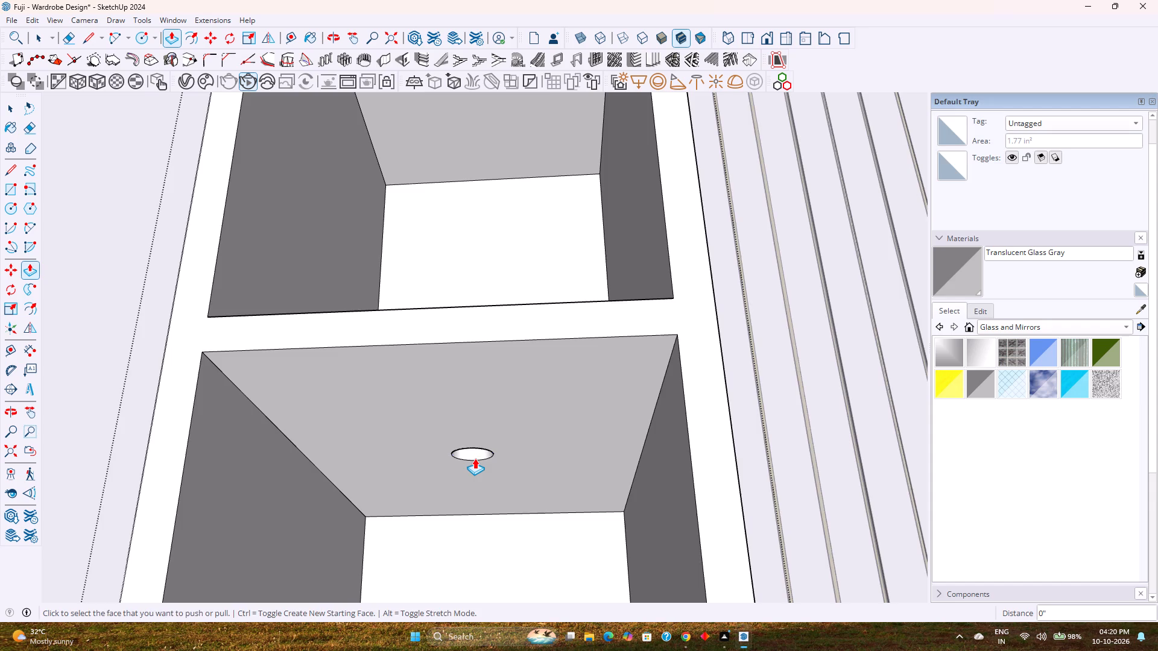
pyautogui.scroll(-9, 475, 458)
pyautogui.keyDown('shift'); pyautogui.moveTo(487, 515); pyautogui.dragTo(487, 444, button='middle'); pyautogui.keyUp('shift')
pyautogui.scroll(-7, 490, 435)
pyautogui.keyDown('shift'); pyautogui.moveTo(474, 510); pyautogui.dragTo(473, 494, button='middle'); pyautogui.keyUp('shift')
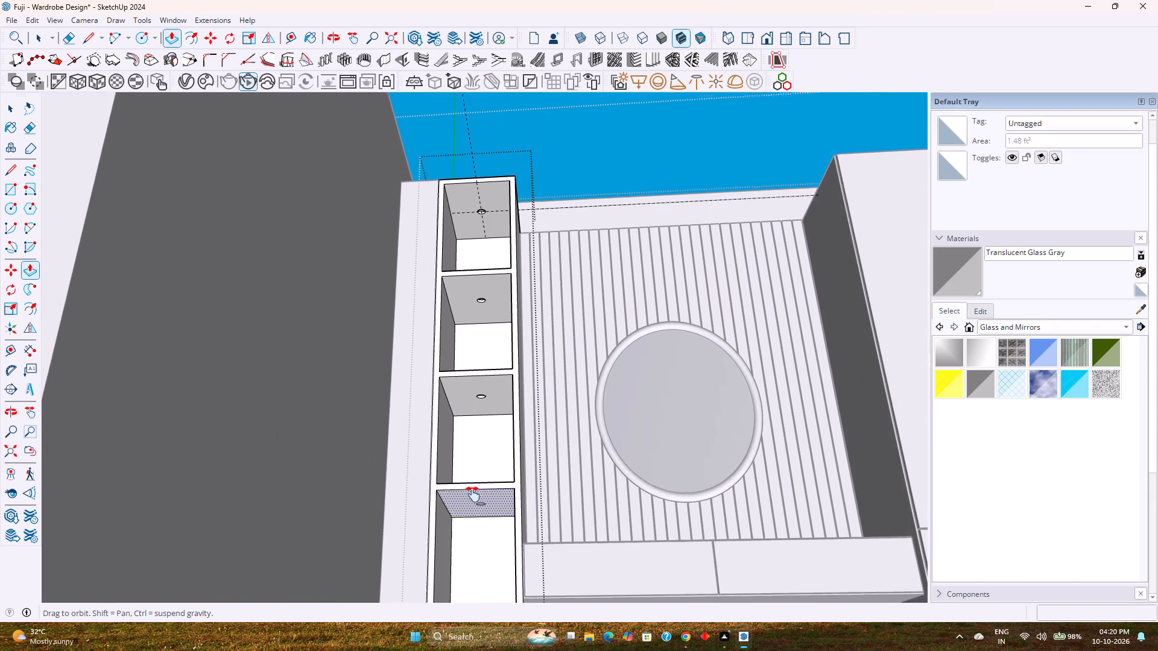
pyautogui.keyDown('shift'); pyautogui.moveTo(473, 494); pyautogui.dragTo(473, 479, button='middle'); pyautogui.keyUp('shift')
pyautogui.scroll(13, 478, 487)
pyautogui.doubleClick(487, 480)
# Recess the circle on the lowest compartment's ceiling by the same 1/2" depth.
pyautogui.scroll(-8, 487, 480)
pyautogui.keyDown('shift'); pyautogui.moveTo(487, 535); pyautogui.dragTo(499, 464, button='middle'); pyautogui.keyUp('shift')
pyautogui.scroll(-5, 501, 461)
pyautogui.scroll(1, 501, 461)
pyautogui.keyDown('shift'); pyautogui.moveTo(508, 555); pyautogui.dragTo(492, 478, button='middle'); pyautogui.keyUp('shift')
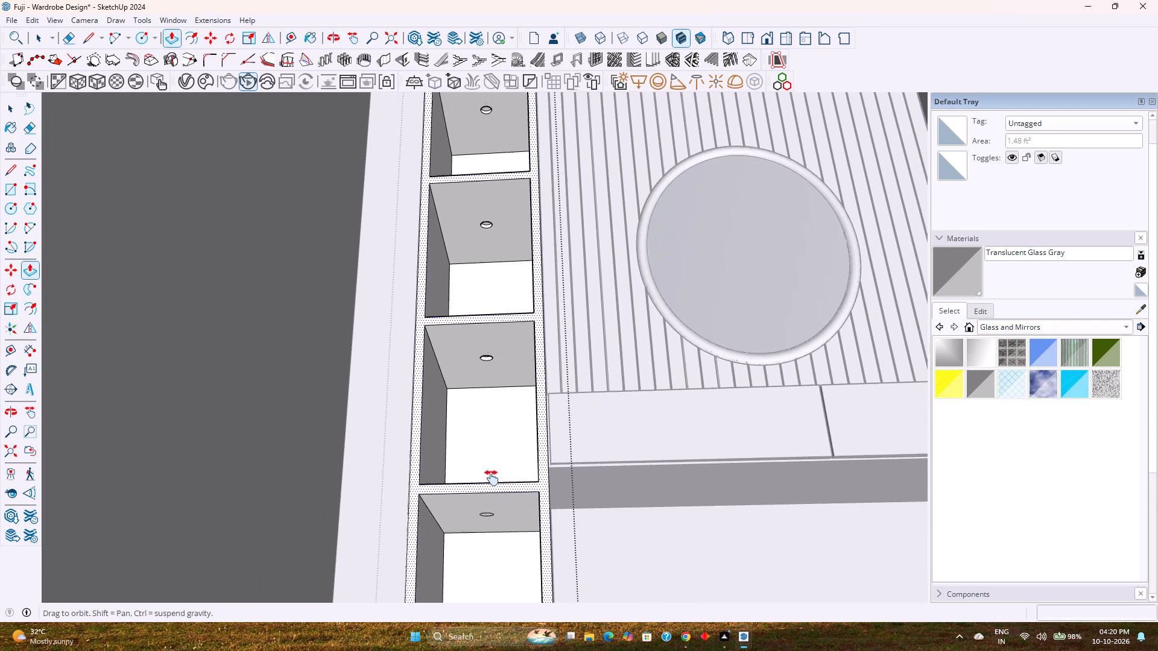
pyautogui.keyDown('shift'); pyautogui.moveTo(492, 478); pyautogui.dragTo(492, 473, button='middle'); pyautogui.keyUp('shift')
pyautogui.moveTo(489, 488); pyautogui.dragTo(504, 524, button='middle')
pyautogui.scroll(7, 472, 510)
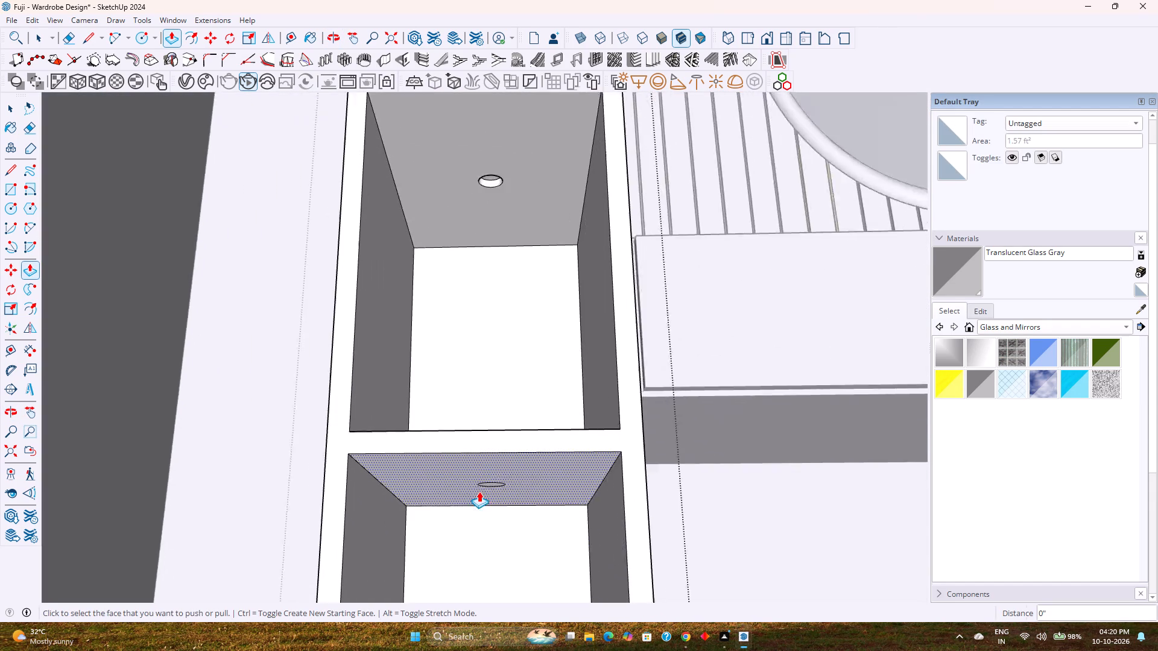
pyautogui.scroll(7, 479, 491)
pyautogui.doubleClick(496, 479)
pyautogui.scroll(-15, 496, 479)
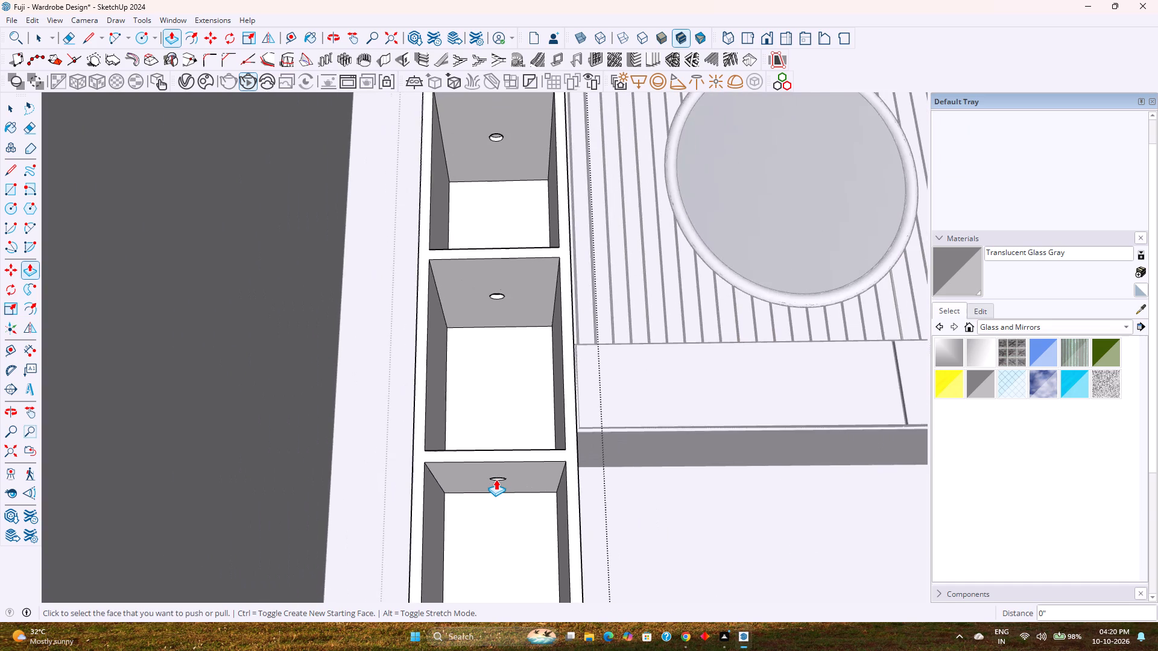
pyautogui.scroll(-4, 501, 489)
pyautogui.keyDown('shift'); pyautogui.moveTo(501, 489); pyautogui.dragTo(486, 453, button='middle'); pyautogui.keyUp('shift')
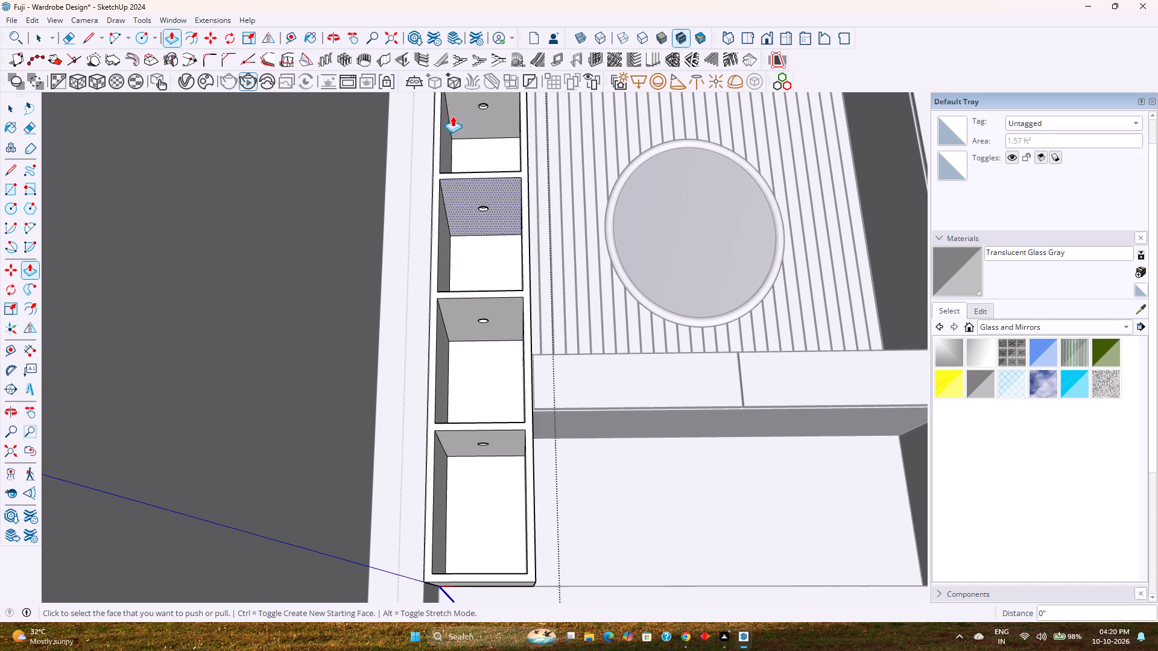
pyautogui.keyDown('shift'); pyautogui.moveTo(469, 183); pyautogui.dragTo(467, 313, button='middle'); pyautogui.keyUp('shift')
pyautogui.press('space')
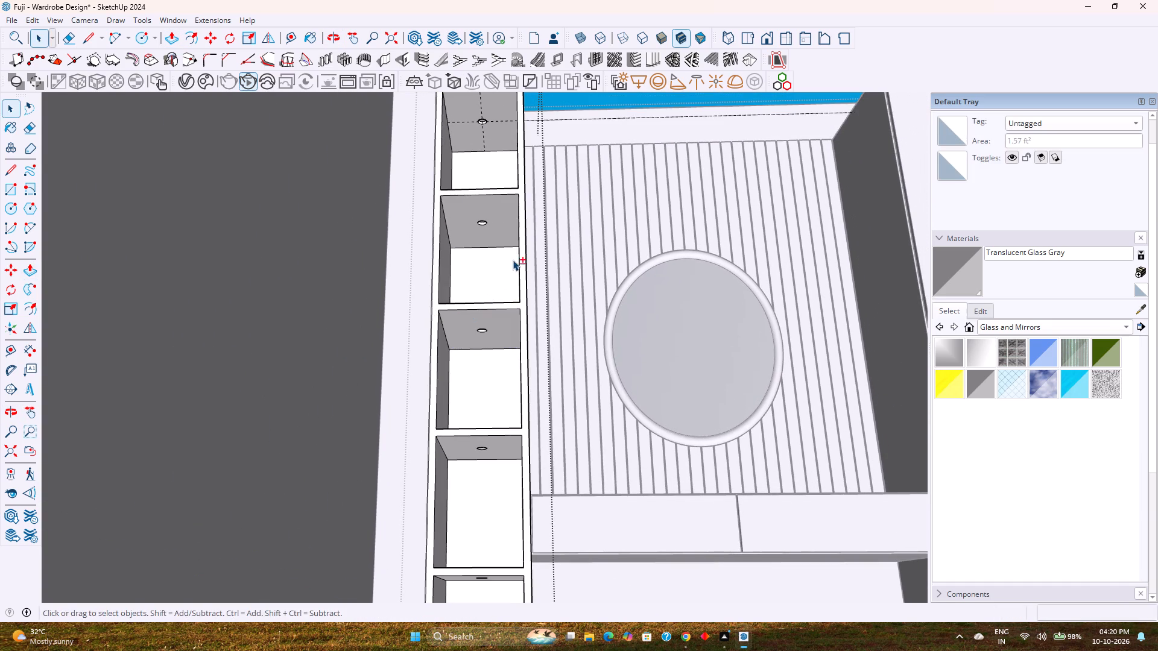
# Draw a circle of 0.5" radius on the top compartment's ceiling, centred on the recess where the guide lines cross.
pyautogui.keyDown('shift'); pyautogui.moveTo(517, 265); pyautogui.dragTo(533, 467, button='middle'); pyautogui.keyUp('shift')
pyautogui.scroll(5, 518, 363)
pyautogui.scroll(10, 477, 272)
pyautogui.scroll(4, 490, 347)
pyautogui.moveTo(491, 348); pyautogui.dragTo(477, 300, button='middle')
pyautogui.keyDown('shift'); pyautogui.moveTo(482, 294); pyautogui.dragTo(489, 385, button='middle'); pyautogui.keyUp('shift')
pyautogui.moveTo(489, 385); pyautogui.dragTo(486, 367, button='middle')
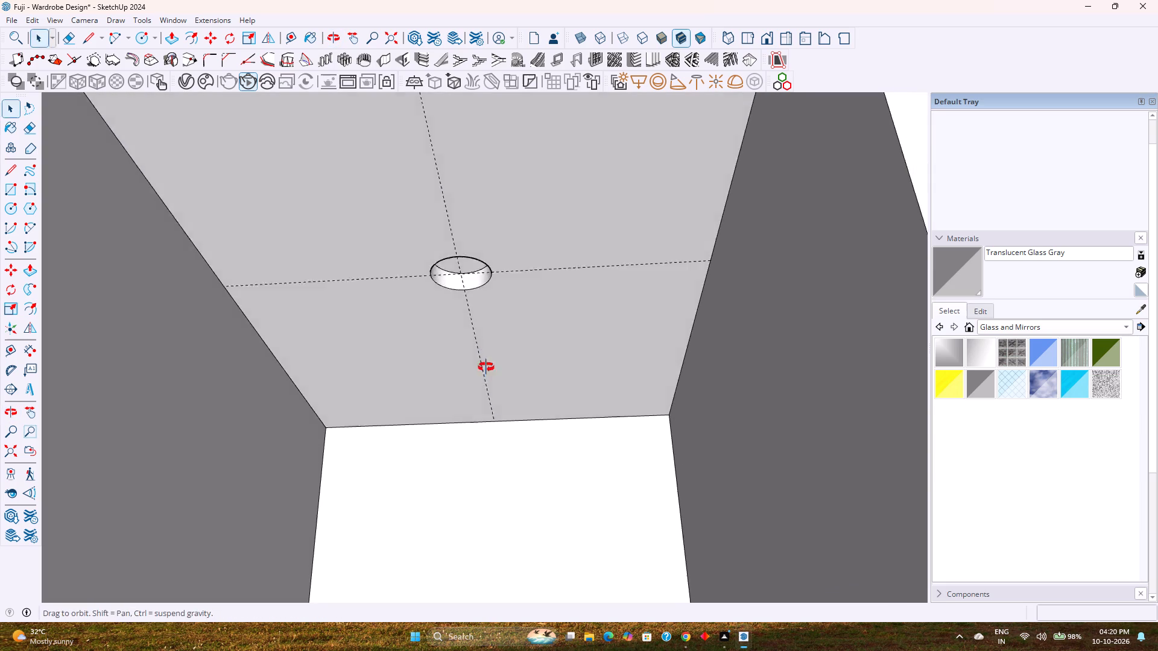
pyautogui.moveTo(486, 367); pyautogui.dragTo(486, 347, button='middle')
pyautogui.click(137, 40)
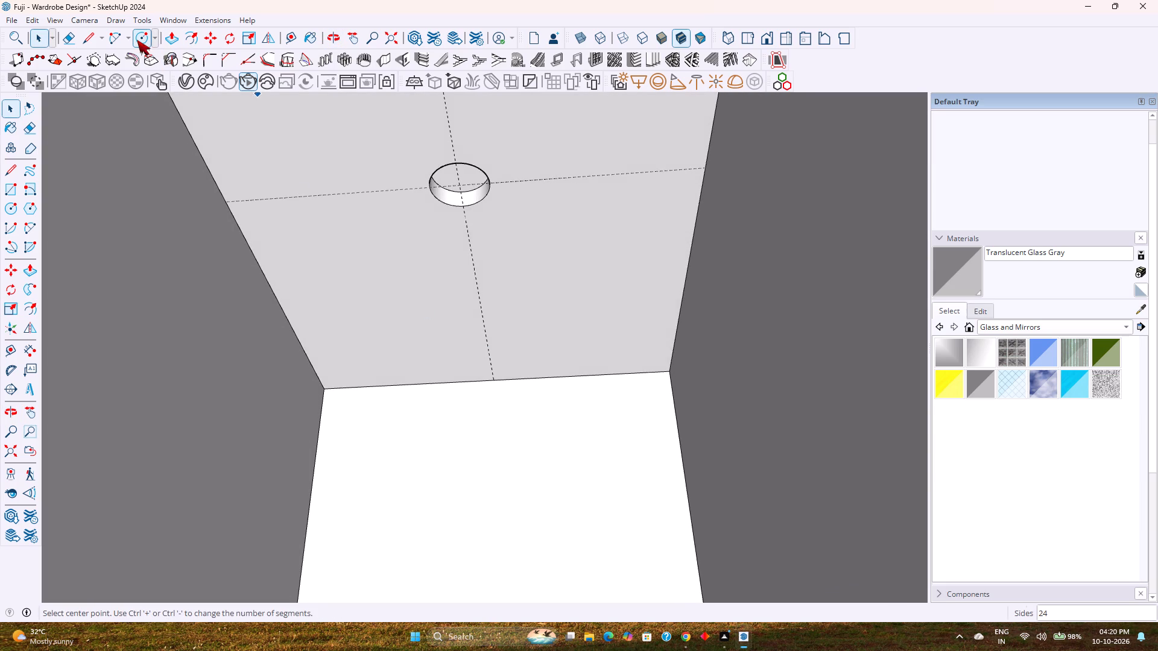
pyautogui.click(461, 186)
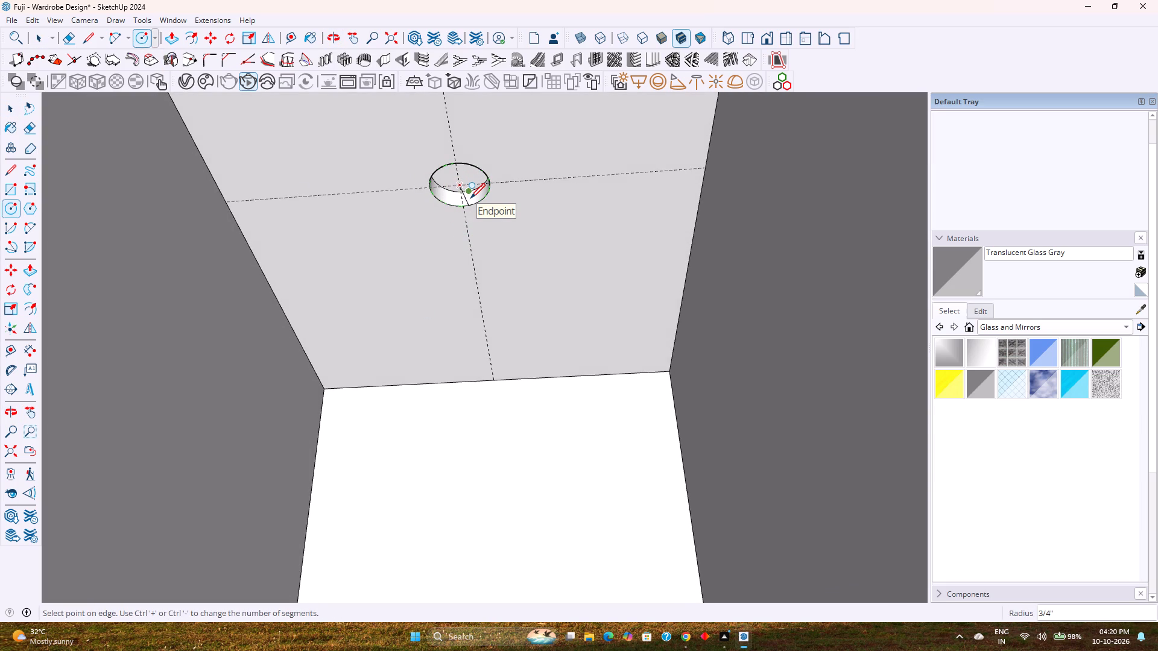
pyautogui.write('0.5')
pyautogui.press('Return')
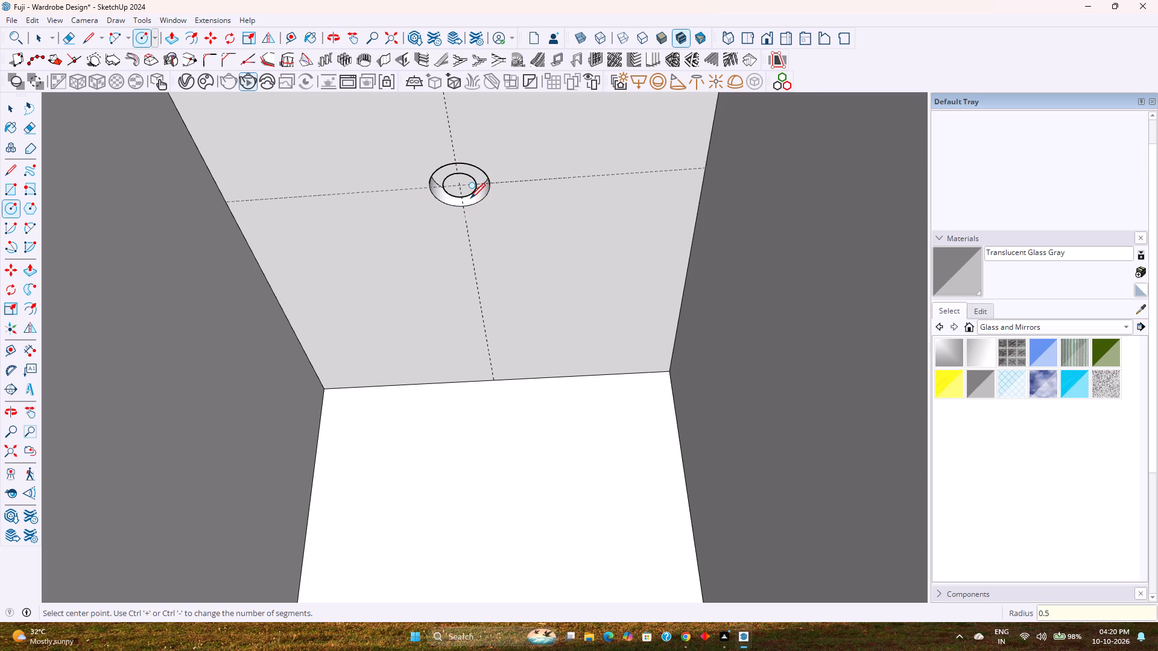
pyautogui.press('space')
# Make the new inner circle, face and edge, into a component with the definition name 6.
pyautogui.scroll(8, 476, 174)
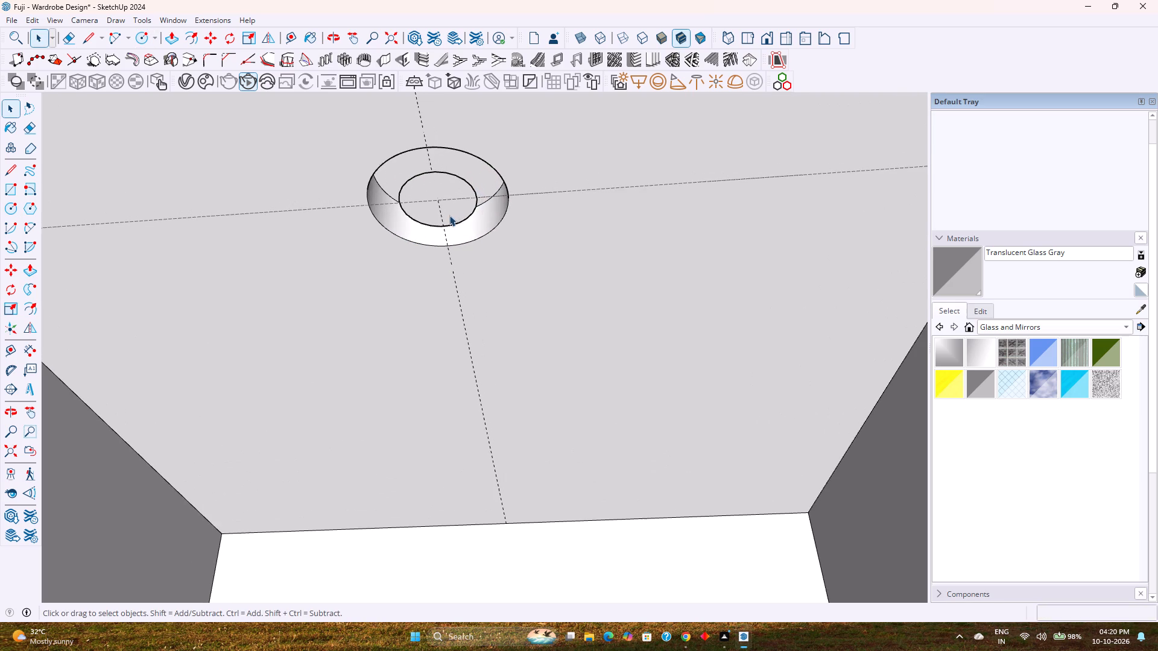
pyautogui.doubleClick(454, 215)
pyautogui.rightClick(454, 215)
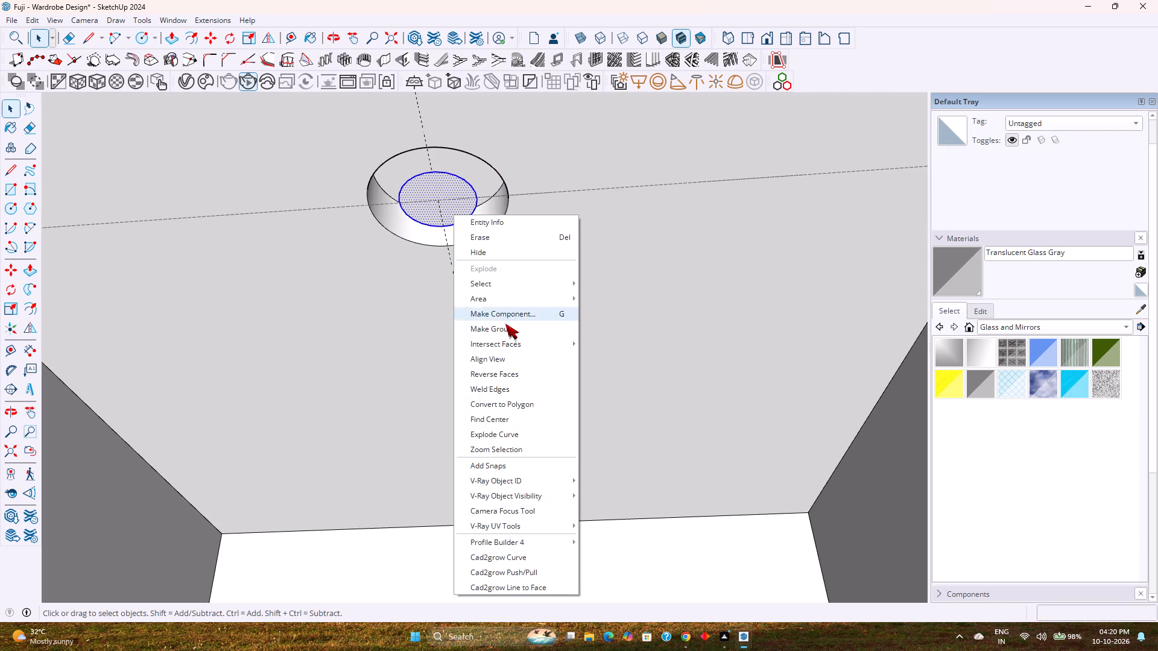
pyautogui.click(512, 316)
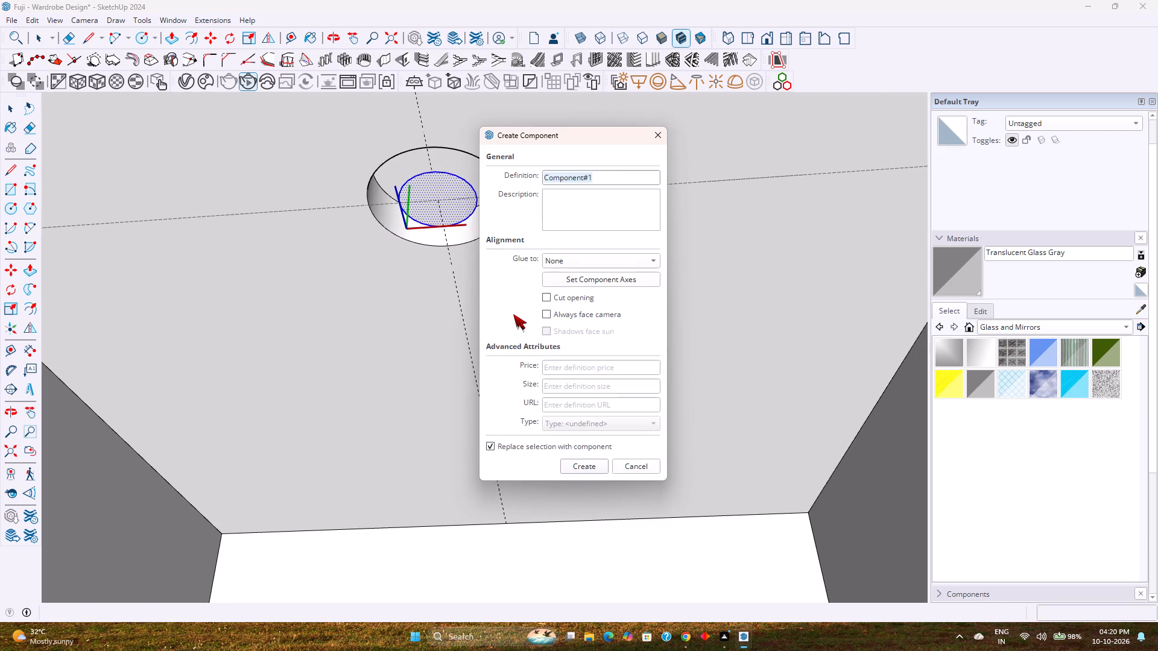
pyautogui.press('6')
pyautogui.press('Return')
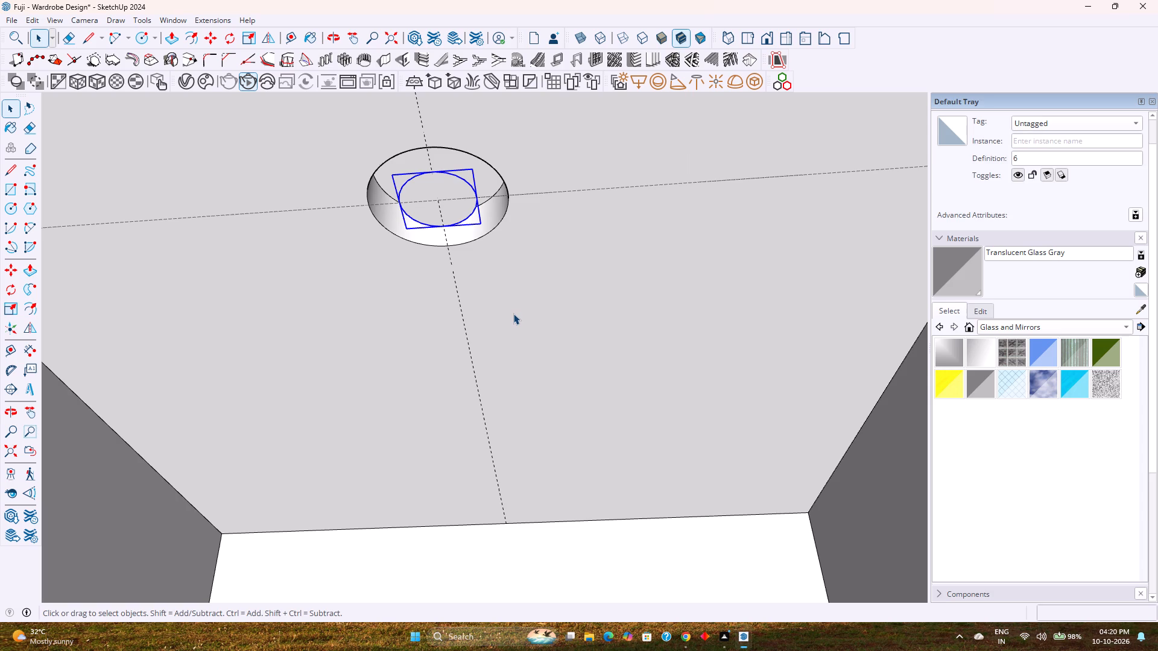
# Inside the circle component, set the circle's radius to 0.75" and its segments to 120.
pyautogui.doubleClick(454, 209)
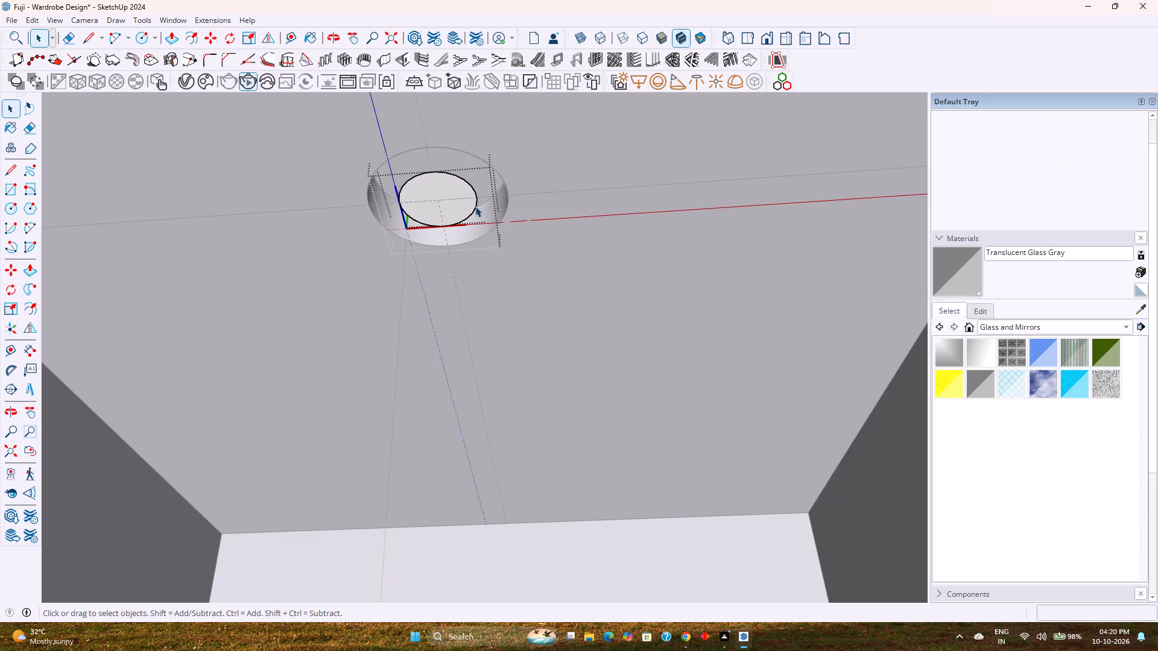
pyautogui.click(475, 206)
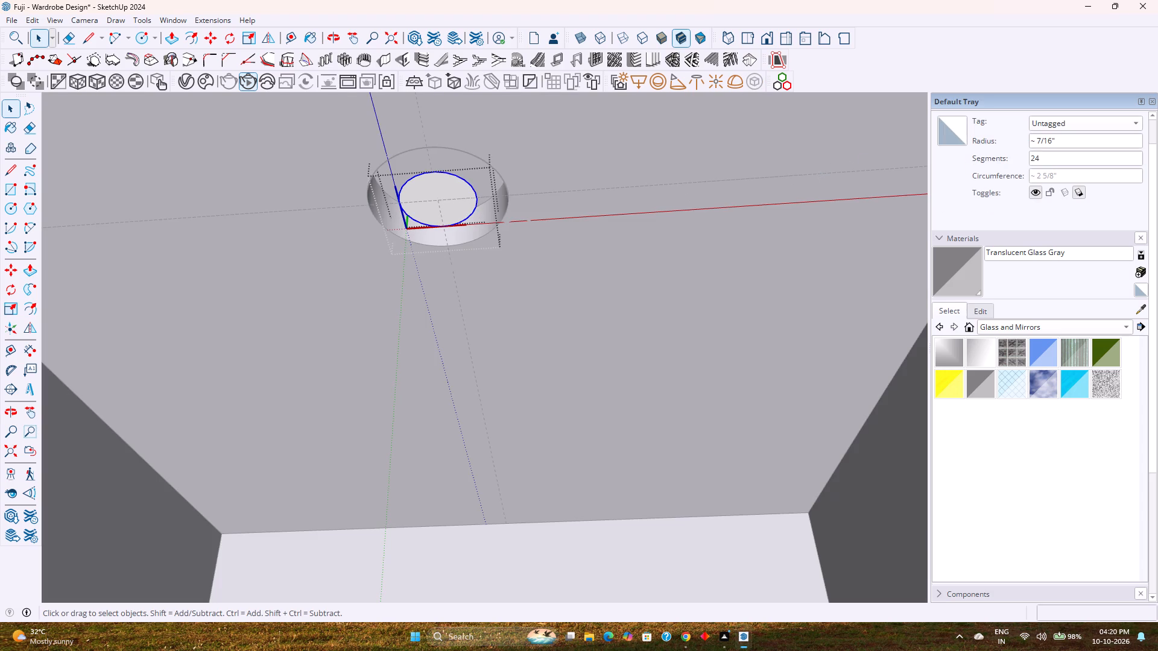
pyautogui.doubleClick(1074, 137)
pyautogui.press('BackSpace')
pyautogui.press('BackSpace')
pyautogui.press('BackSpace')
pyautogui.press('BackSpace')
pyautogui.press('BackSpace')
pyautogui.press('BackSpace')
pyautogui.press('BackSpace')
pyautogui.press('BackSpace')
pyautogui.press('BackSpace')
pyautogui.press('BackSpace')
pyautogui.press('BackSpace')
pyautogui.press('BackSpace')
pyautogui.write('0.75')
pyautogui.press('Return')
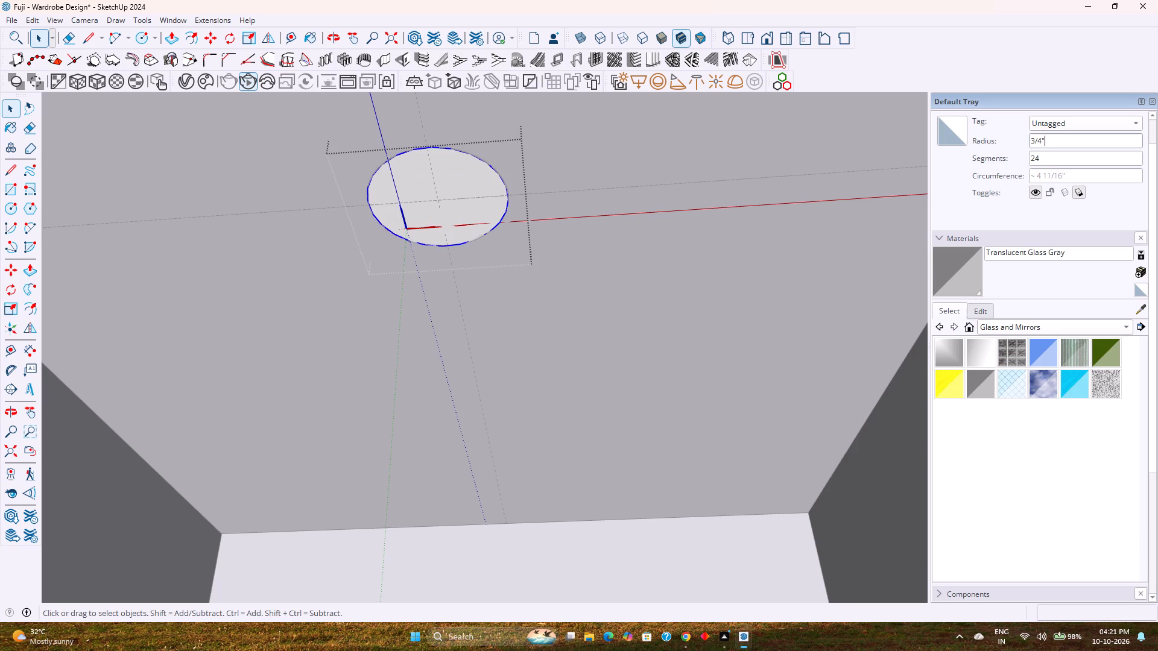
pyautogui.doubleClick(1075, 158)
pyautogui.write('120')
pyautogui.press('Return')
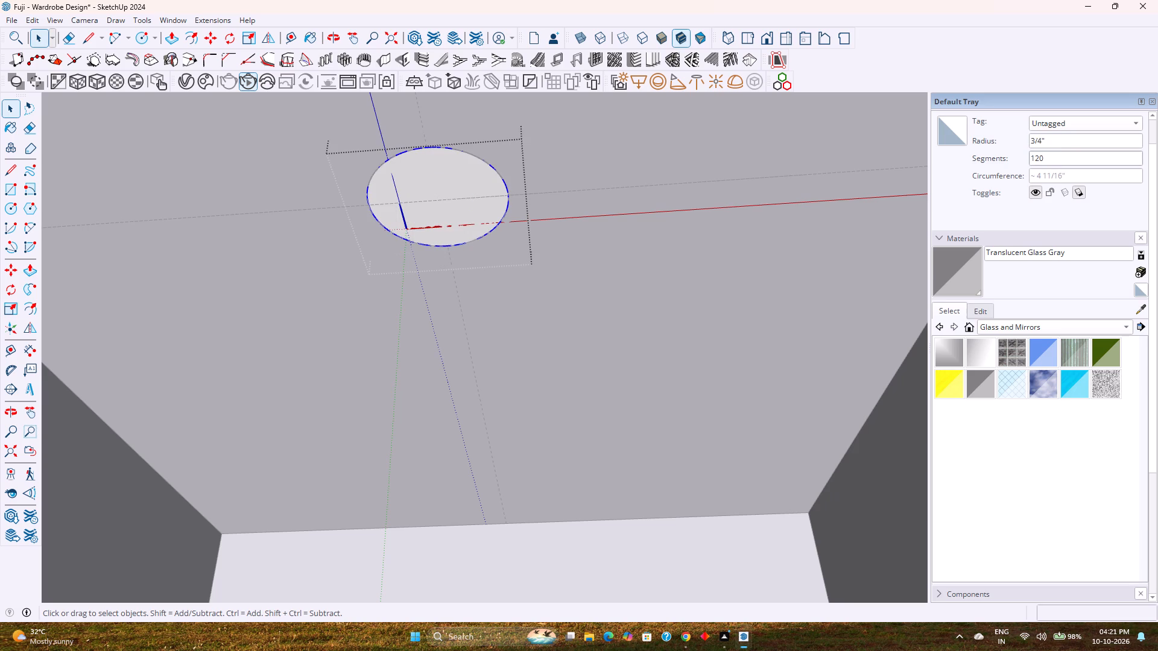
# Inside the component, extrude the circle's face 1/16" downward from the ceiling to form a thin disc.
pyautogui.press('p')
pyautogui.press('p')
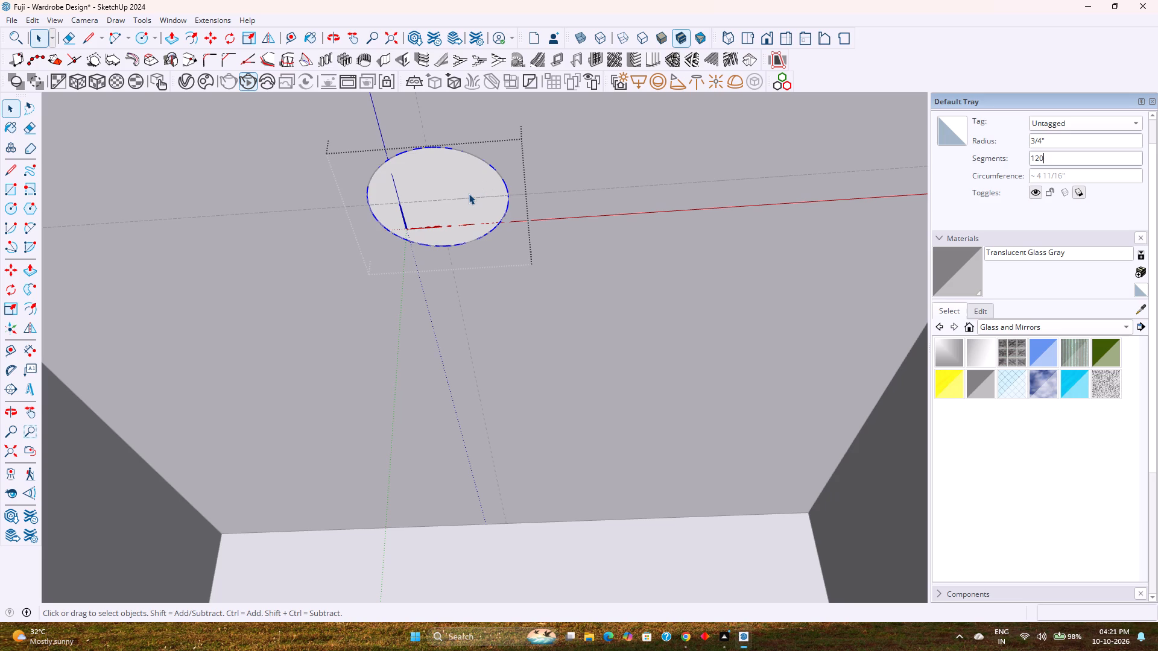
pyautogui.doubleClick(459, 183)
pyautogui.press('Escape')
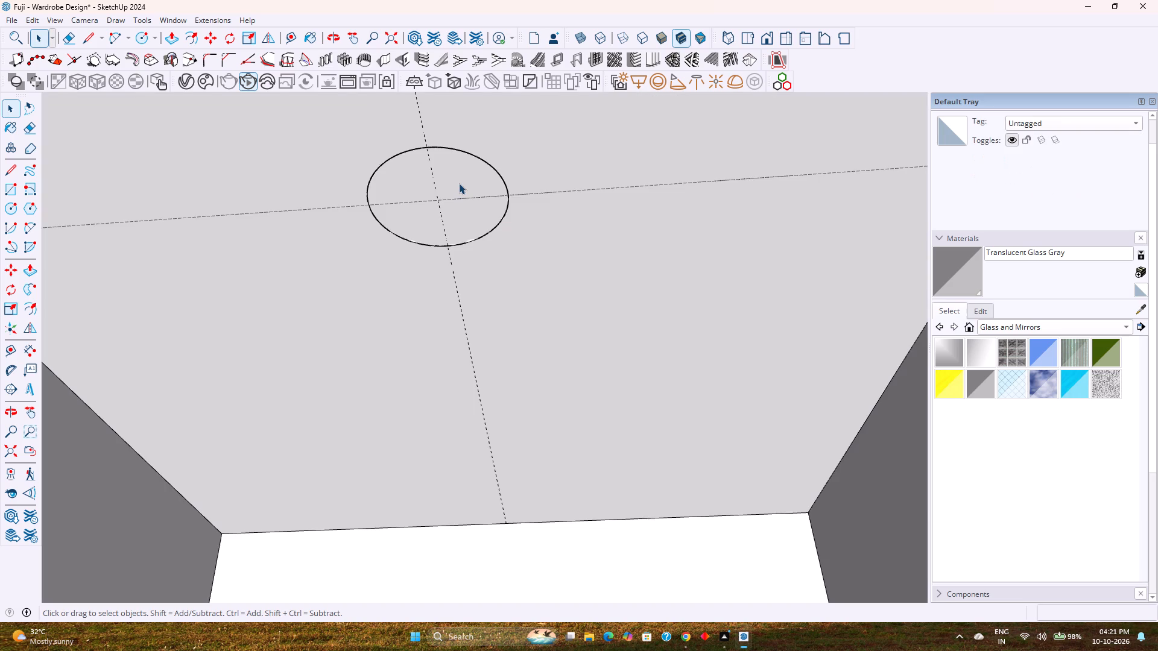
pyautogui.click(462, 180)
pyautogui.click(463, 180)
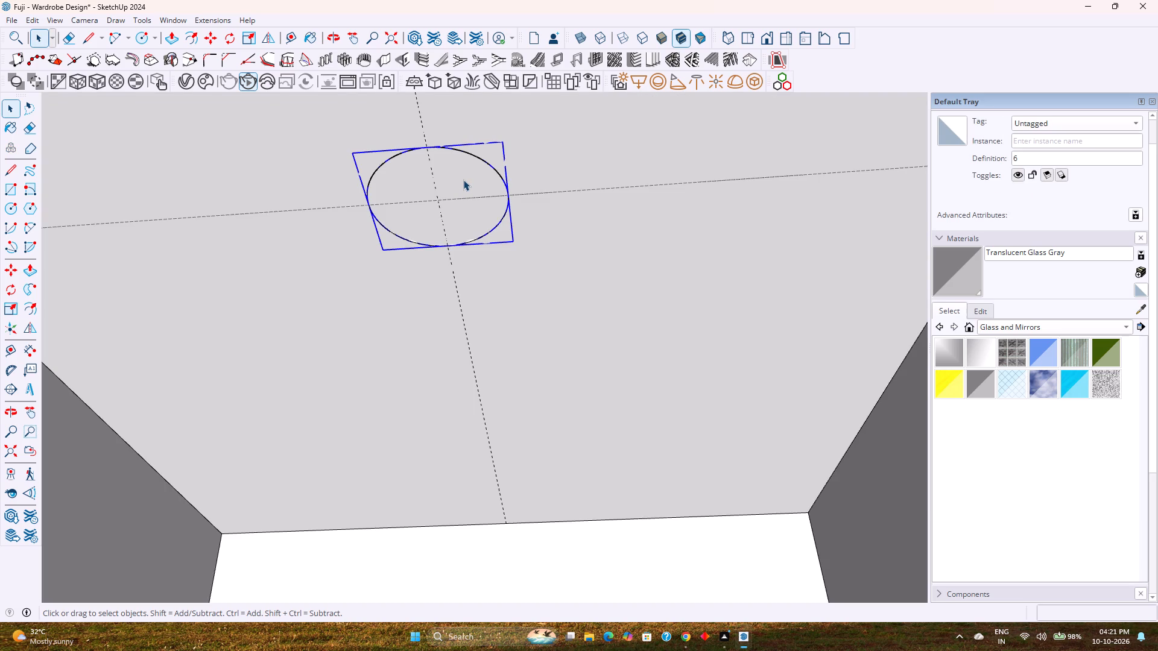
pyautogui.doubleClick(463, 180)
pyautogui.press('p')
pyautogui.click(463, 180)
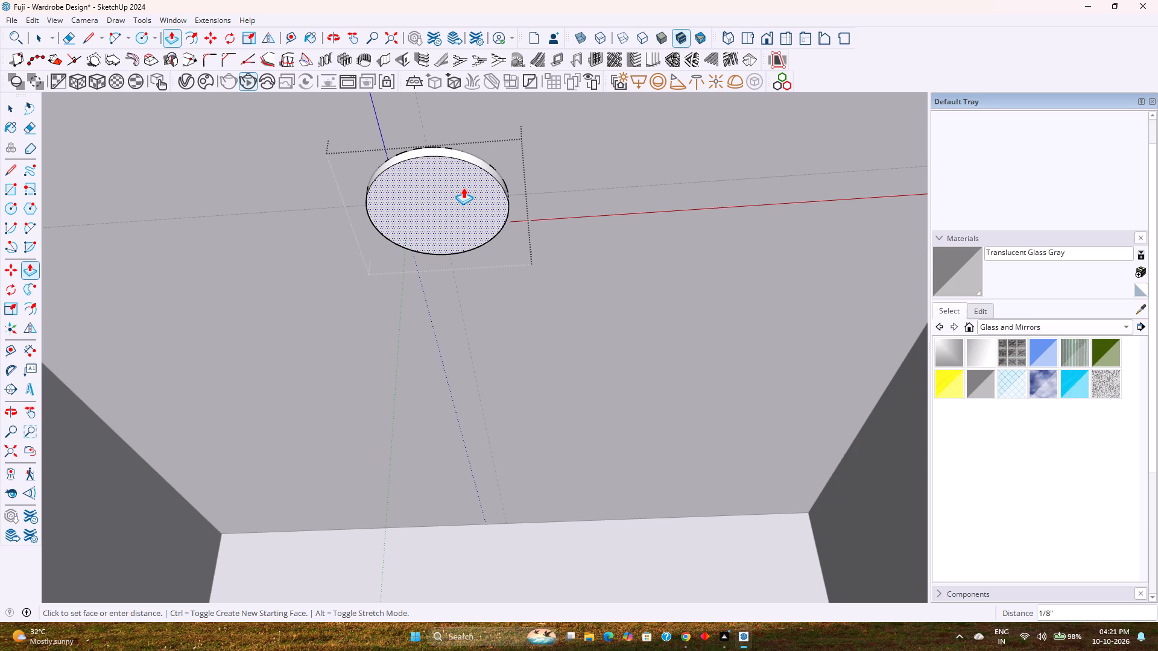
pyautogui.click(463, 184)
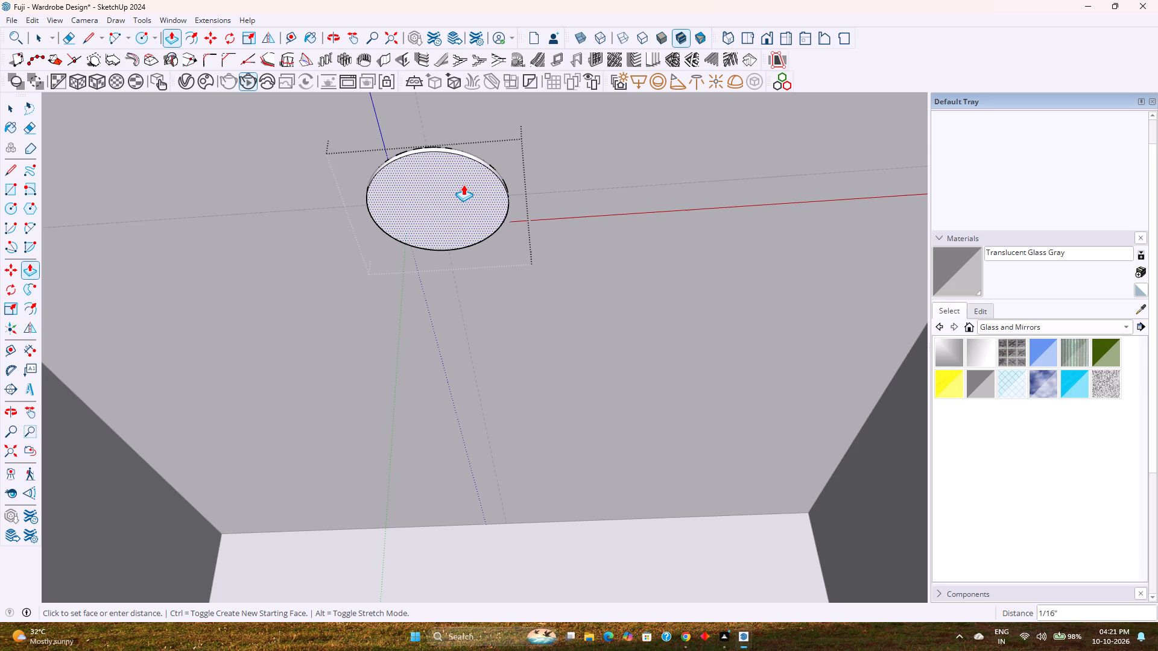
# Offset the disc's bottom edge inward by 0.25" to outline a rim.
pyautogui.click(189, 33)
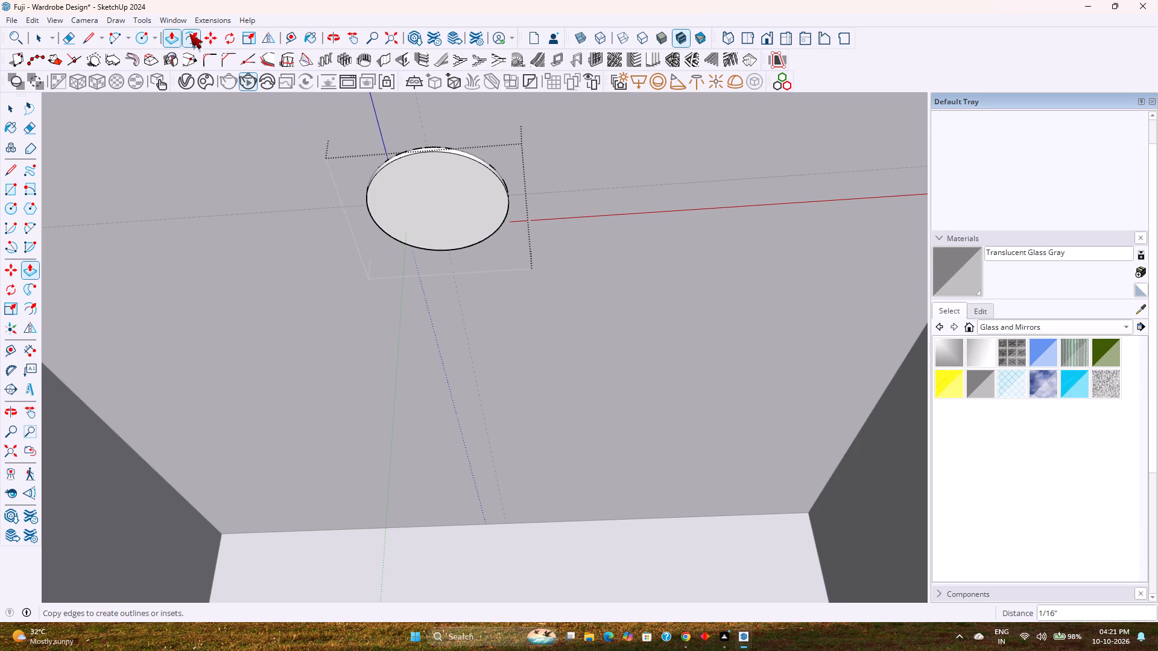
pyautogui.click(404, 170)
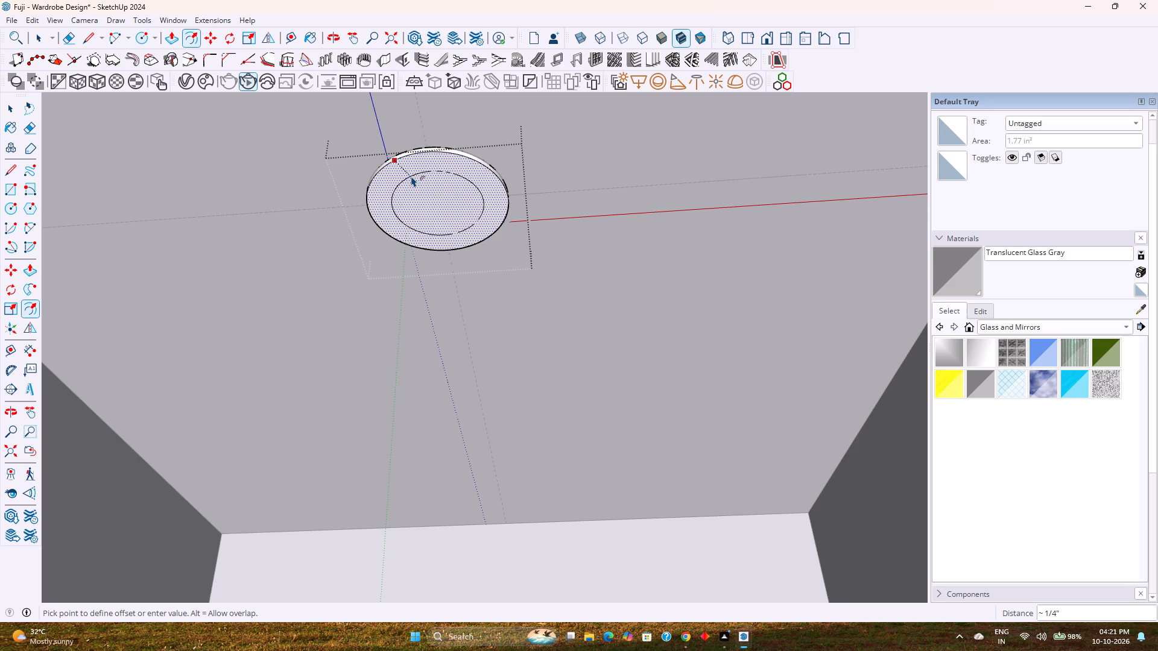
pyautogui.write('0.25')
pyautogui.press('Return')
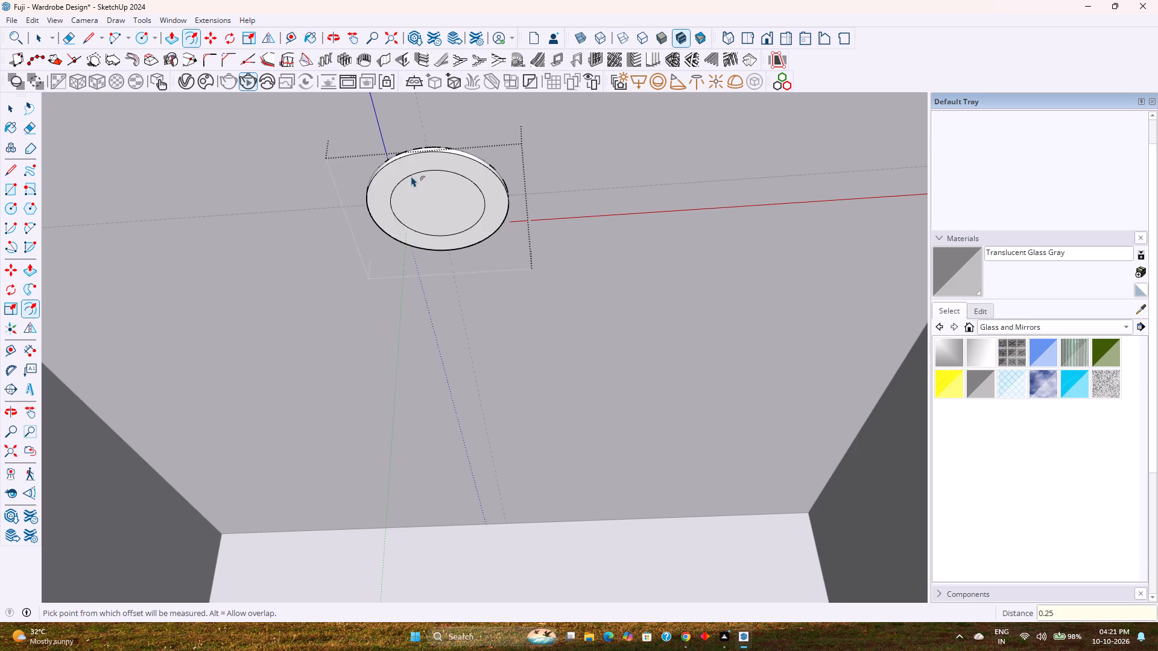
# Extrude the disc's outer ring a further 1/16" downward to form a raised rim, and leave the component.
pyautogui.scroll(-2, 453, 224)
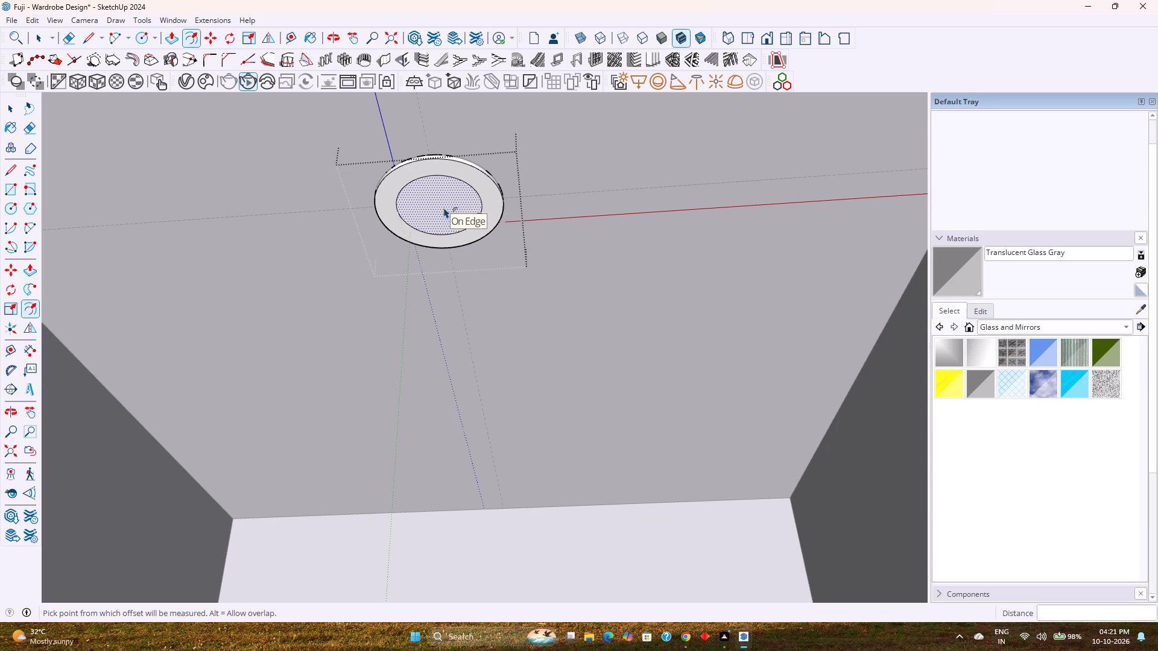
pyautogui.press('p')
pyautogui.click(439, 207)
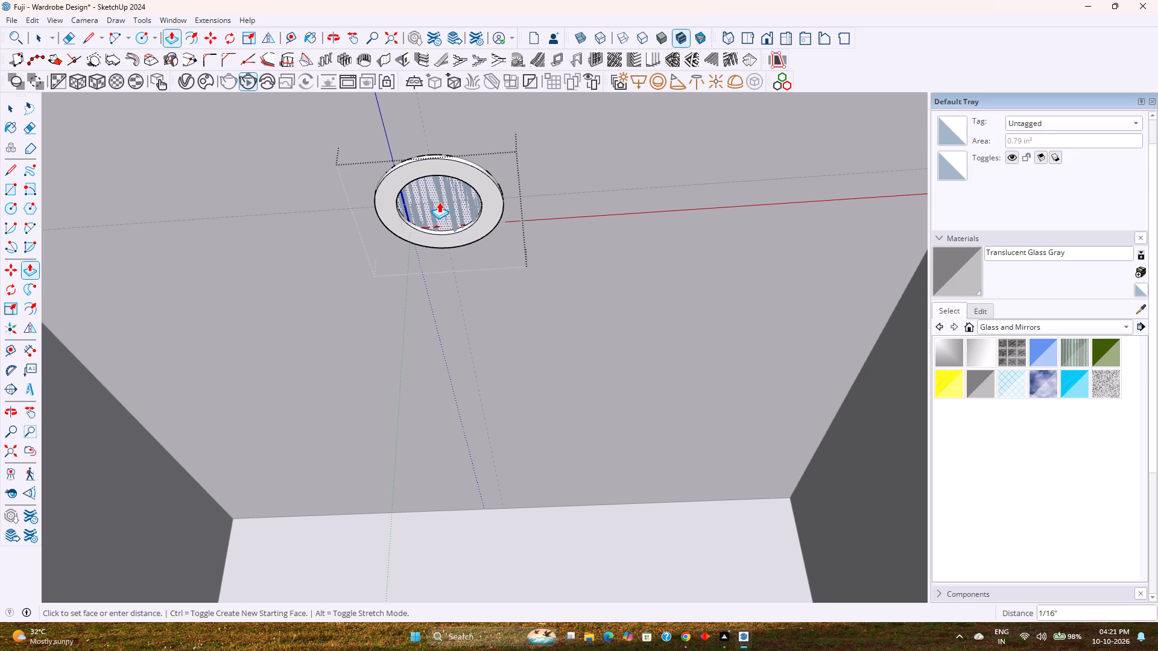
pyautogui.press('Escape')
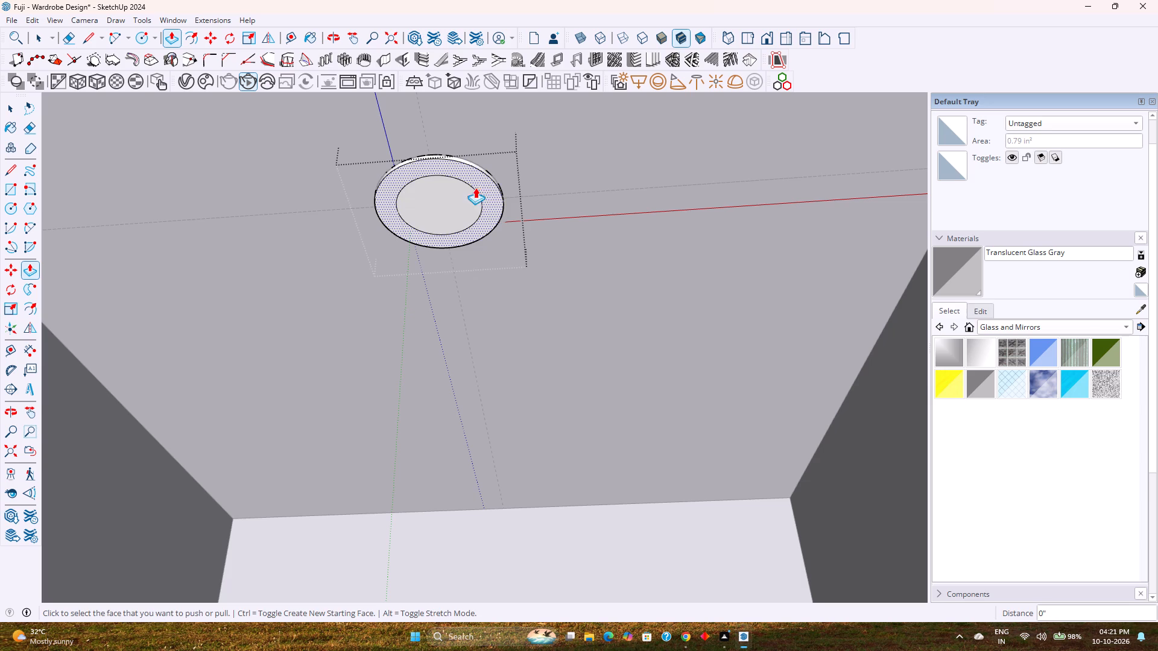
pyautogui.click(486, 184)
pyautogui.click(485, 187)
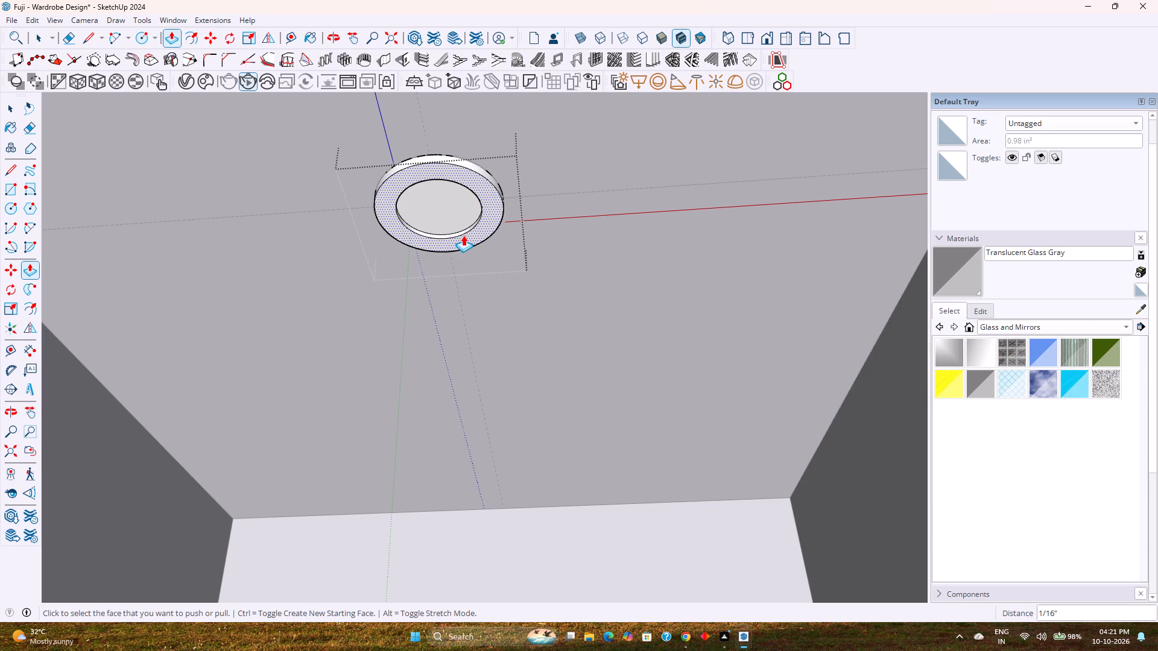
pyautogui.press('space')
pyautogui.scroll(-4, 463, 235)
pyautogui.moveTo(463, 234); pyautogui.dragTo(464, 332, button='middle')
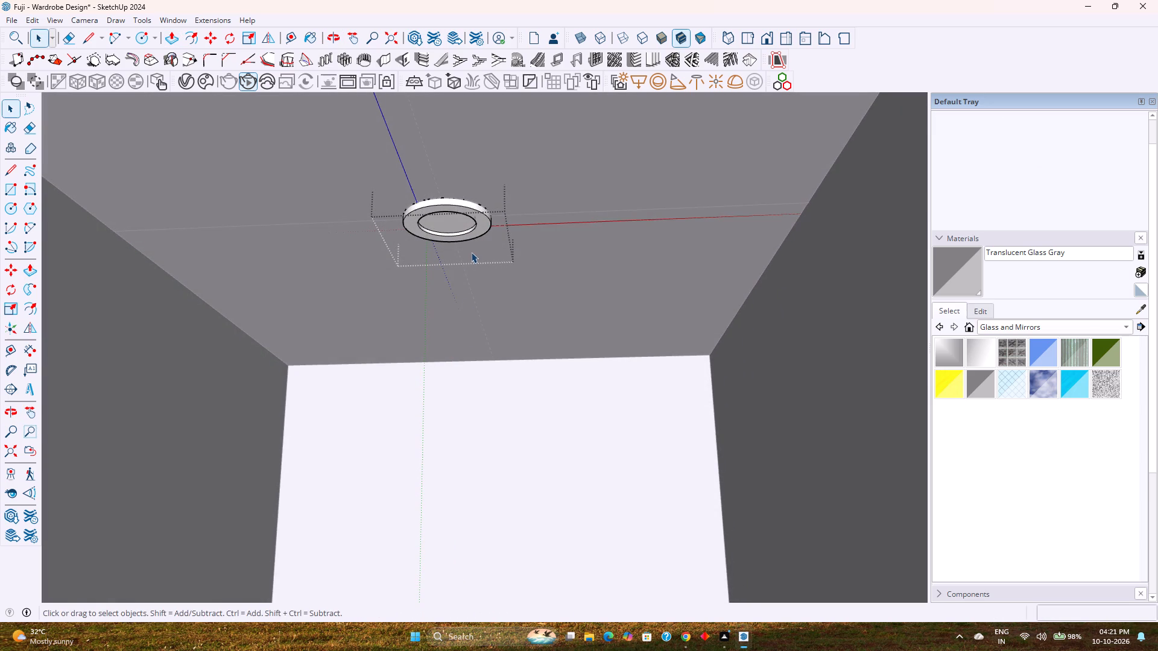
pyautogui.press('Escape')
# Move the round light fitting 1/16" vertically towards the ceiling of the top compartment.
pyautogui.click(474, 213)
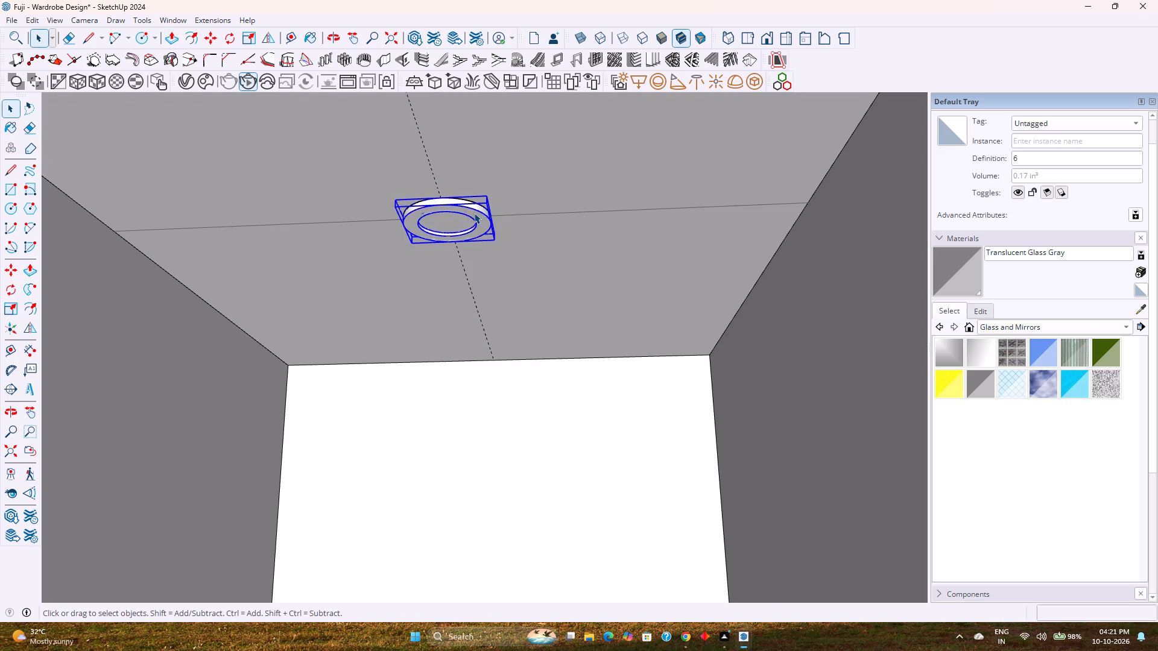
pyautogui.press('m')
pyautogui.scroll(14, 477, 196)
pyautogui.moveTo(496, 206); pyautogui.dragTo(492, 268, button='middle')
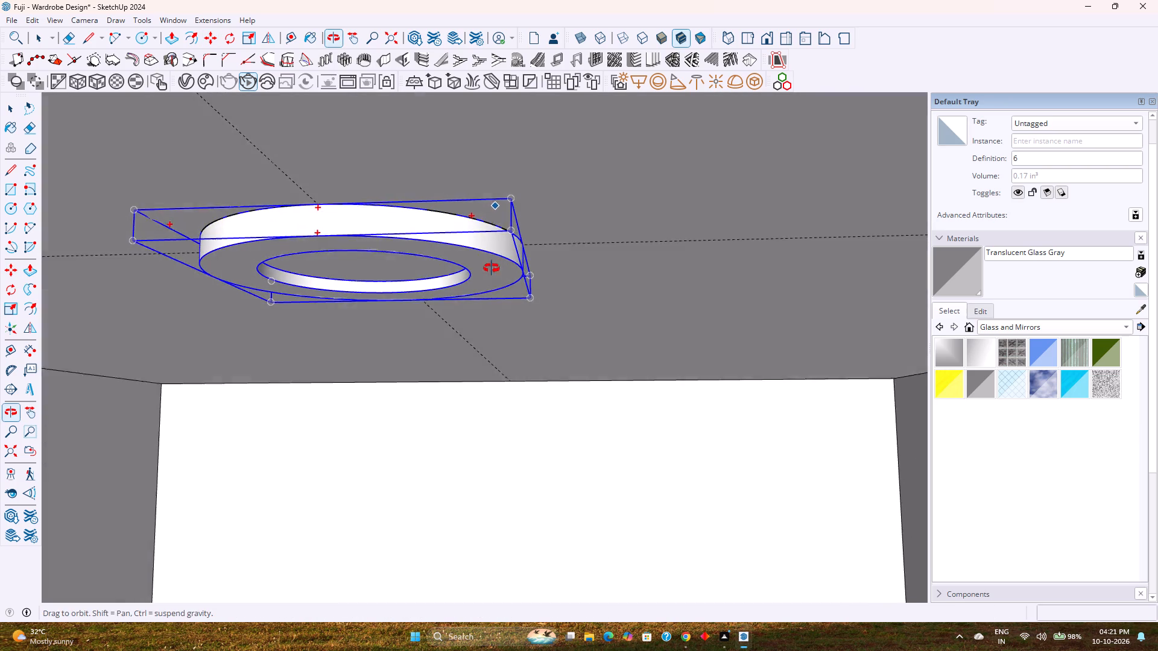
pyautogui.moveTo(492, 268); pyautogui.dragTo(491, 270, button='middle')
pyautogui.click(510, 231)
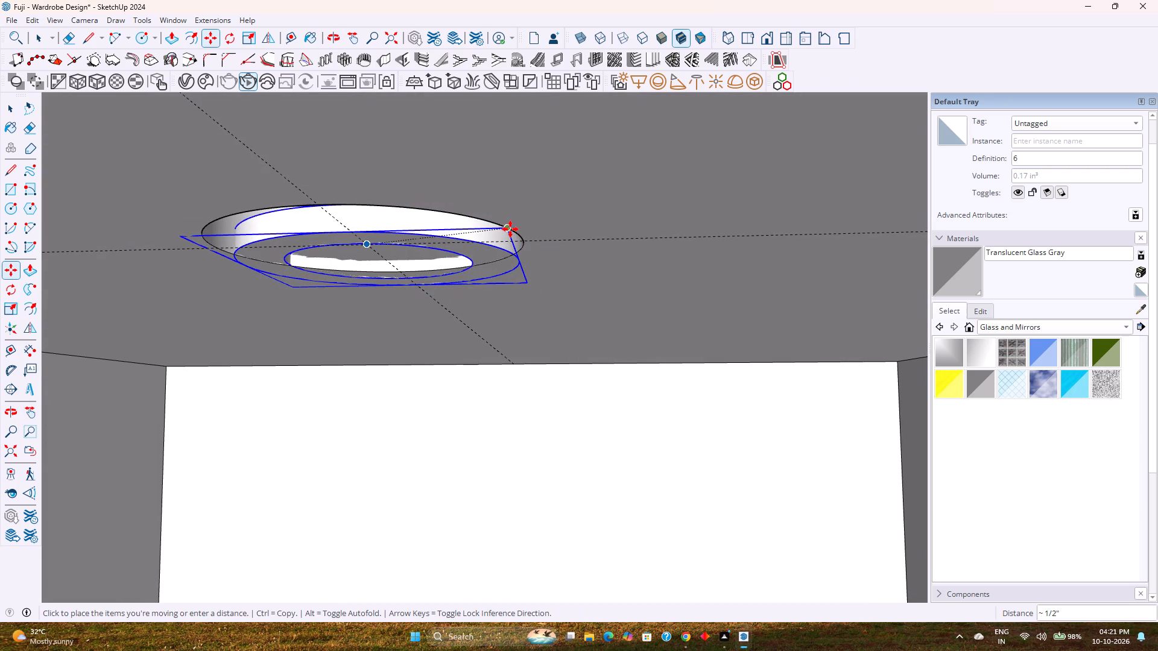
pyautogui.press('Up')
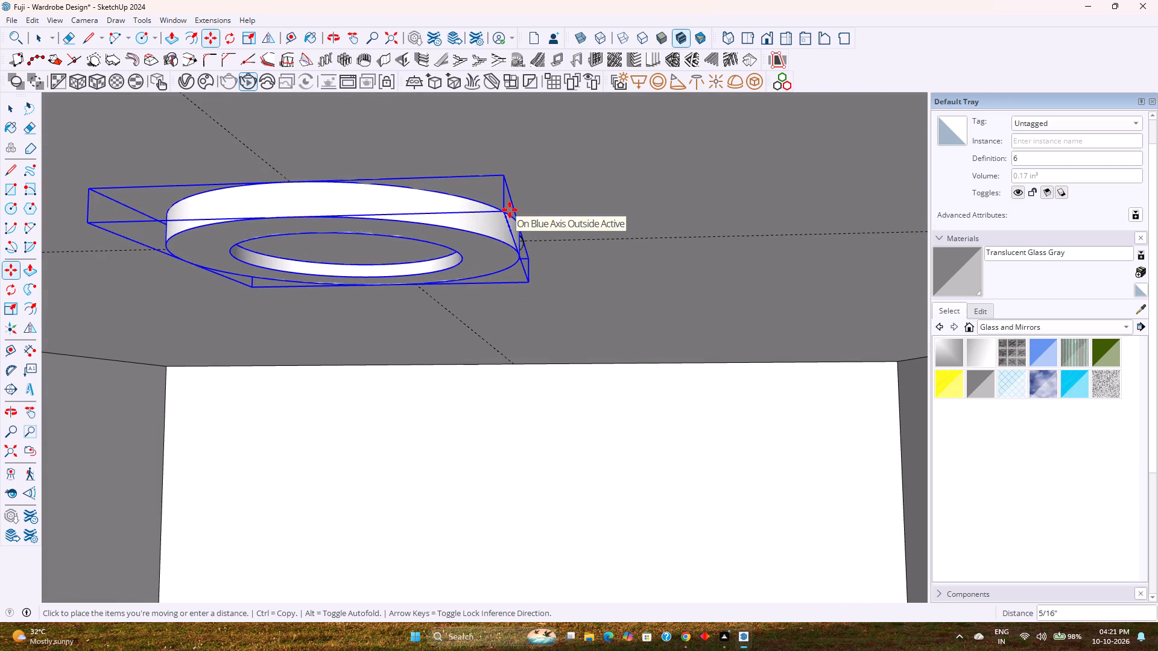
pyautogui.press('Left')
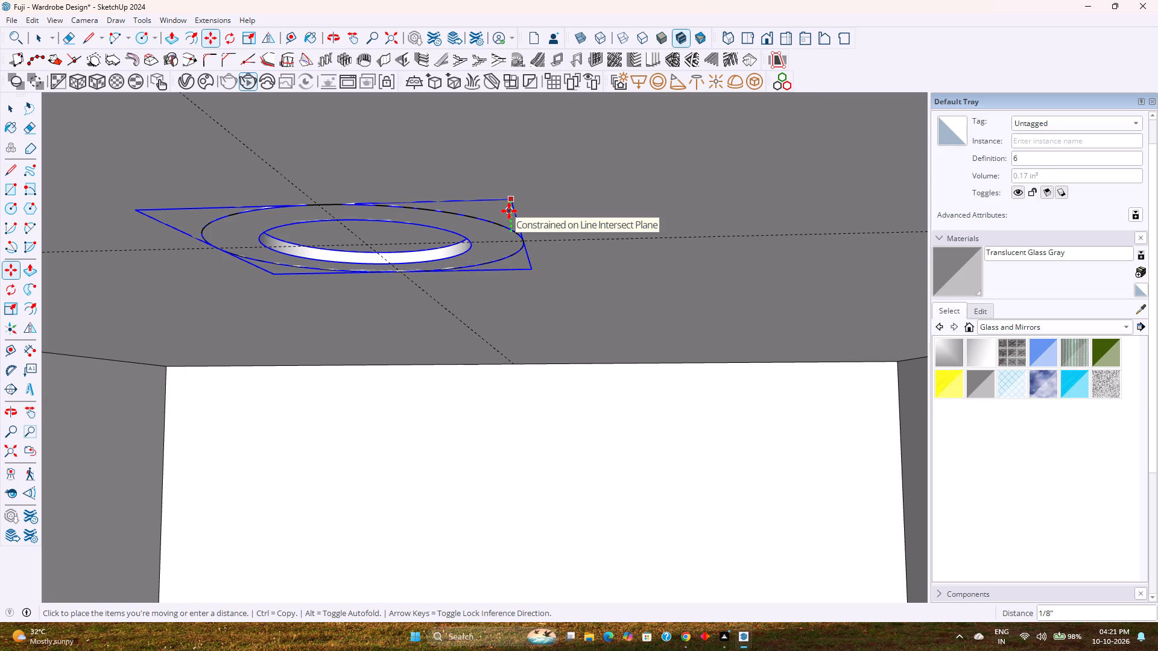
pyautogui.write('1/16')
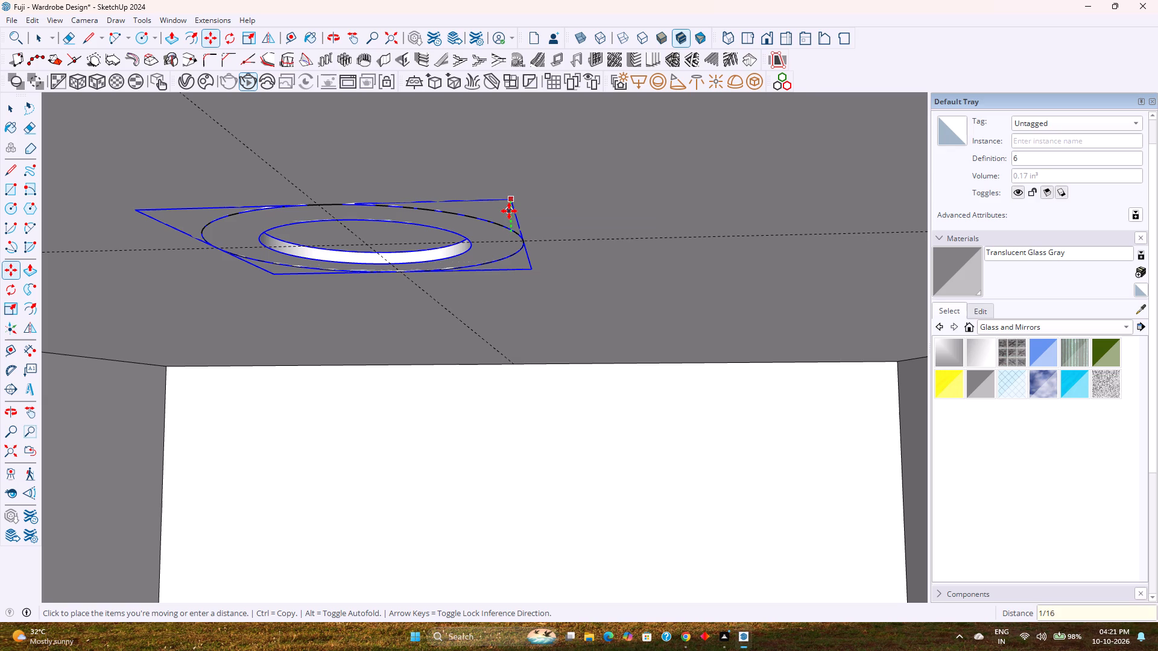
pyautogui.press('Return')
pyautogui.press('space')
# Copy the light fitting from the top compartment to the second compartment's ceiling, using the compartments' front upper corners as reference points.
pyautogui.moveTo(487, 319); pyautogui.dragTo(493, 234, button='middle')
pyautogui.scroll(-4, 496, 232)
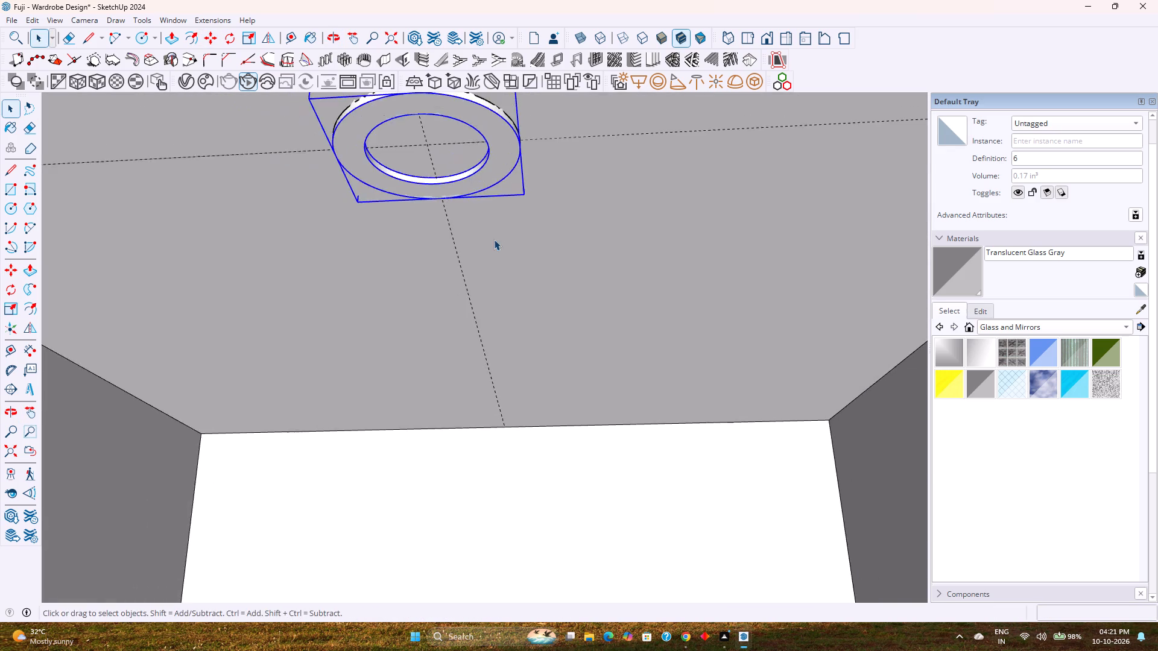
pyautogui.moveTo(494, 239); pyautogui.dragTo(504, 328, button='middle')
pyautogui.scroll(-11, 502, 325)
pyautogui.moveTo(495, 333); pyautogui.dragTo(481, 294, button='middle')
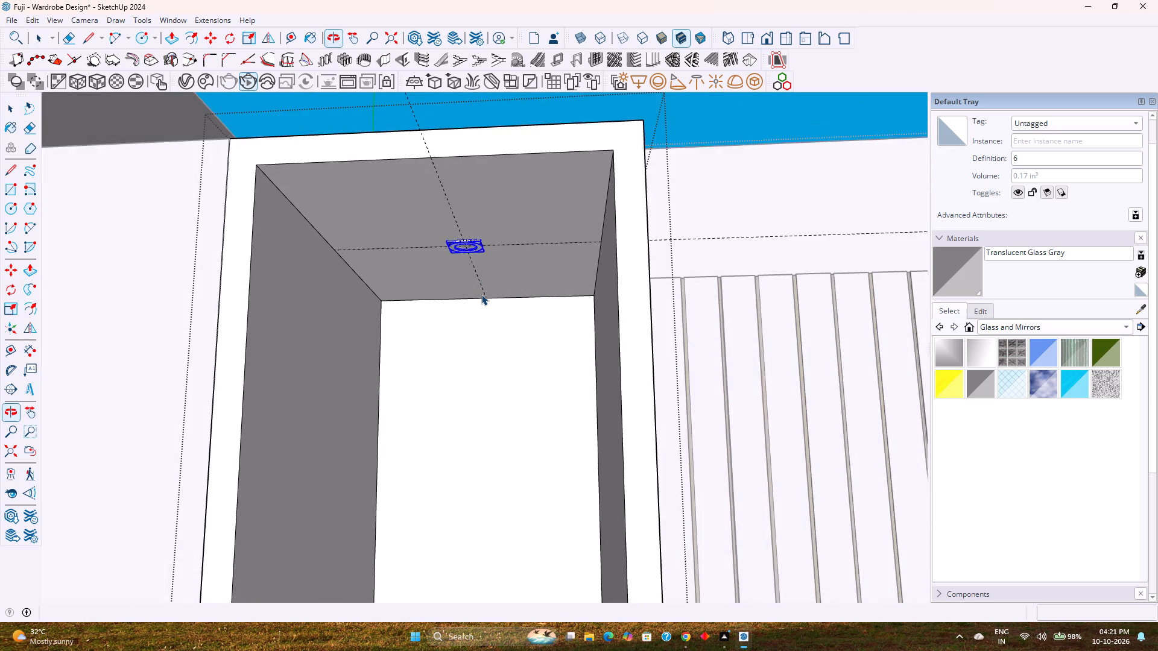
pyautogui.scroll(-3, 481, 294)
pyautogui.moveTo(481, 294); pyautogui.dragTo(498, 284, button='middle')
pyautogui.press('m')
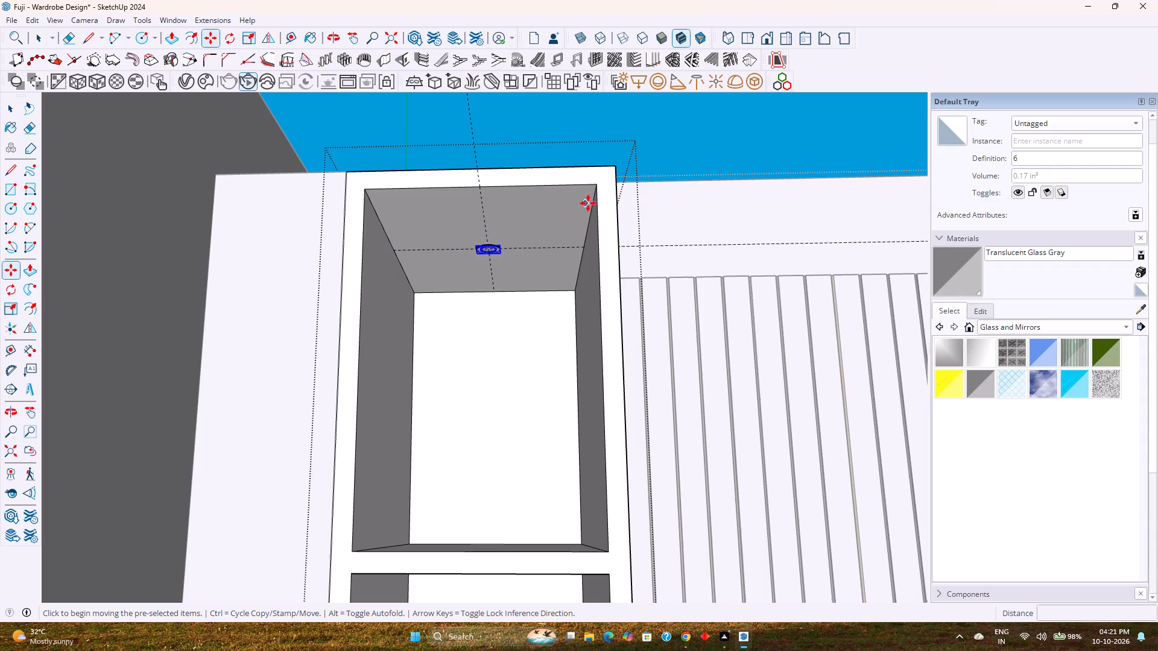
pyautogui.click(598, 184)
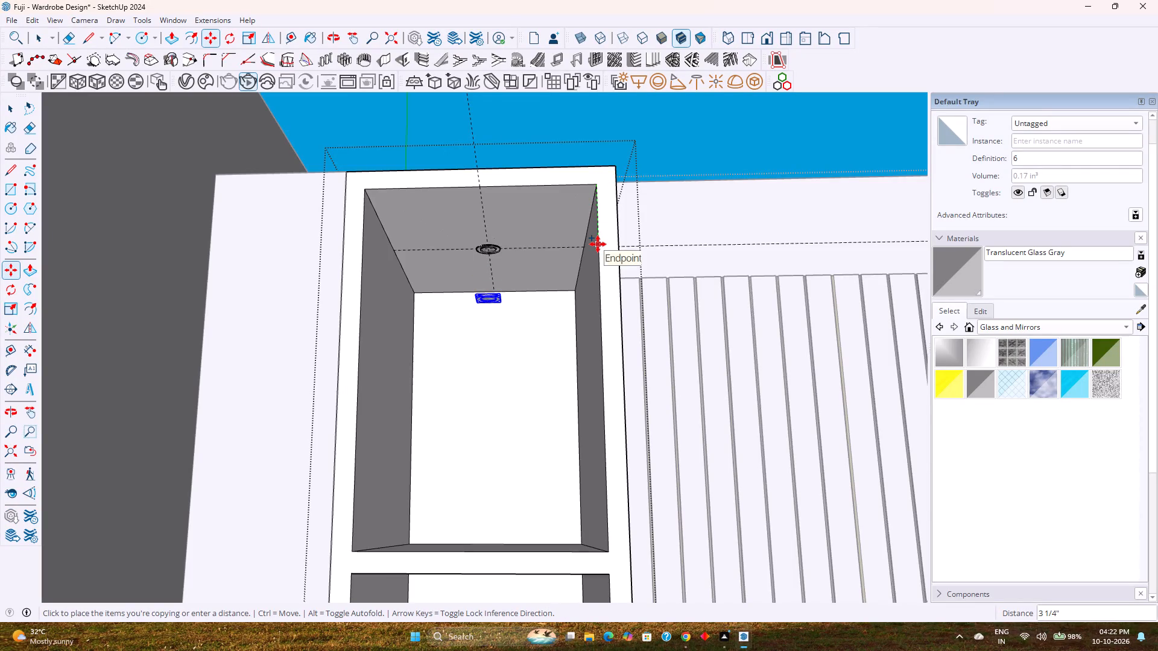
pyautogui.scroll(-6, 598, 244)
pyautogui.click(605, 426)
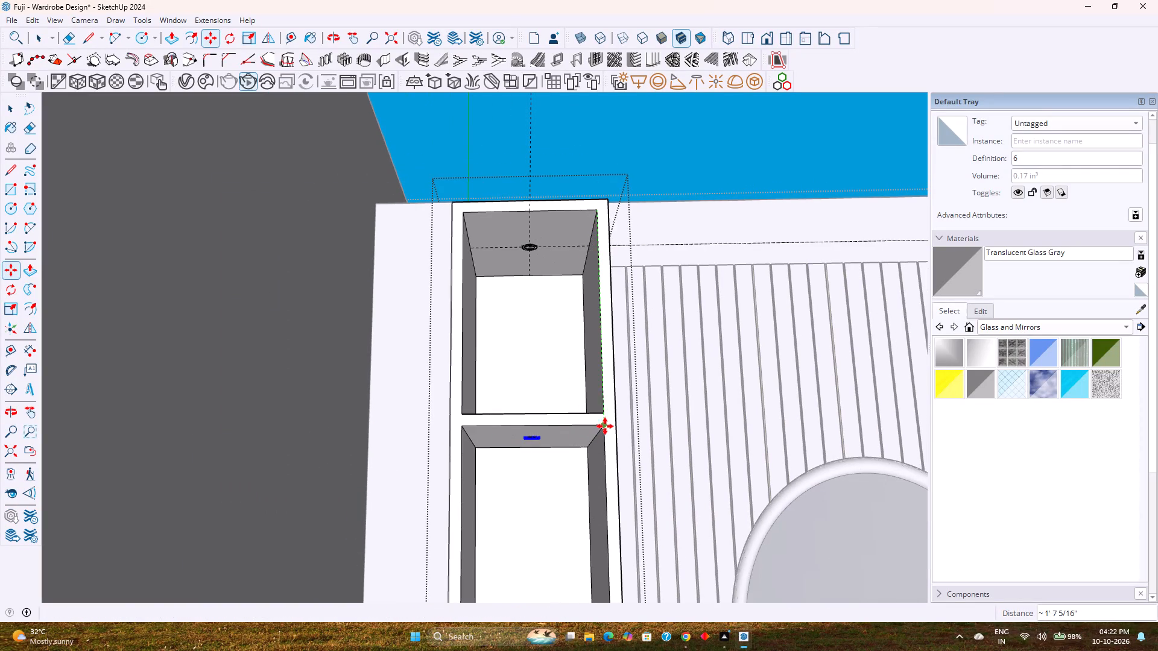
# Copy the second compartment's light fitting down to the same position on the third compartment's ceiling.
pyautogui.click(605, 423)
pyautogui.scroll(-3, 605, 455)
pyautogui.keyDown('shift'); pyautogui.moveTo(604, 459); pyautogui.dragTo(592, 451, button='middle'); pyautogui.keyUp('shift')
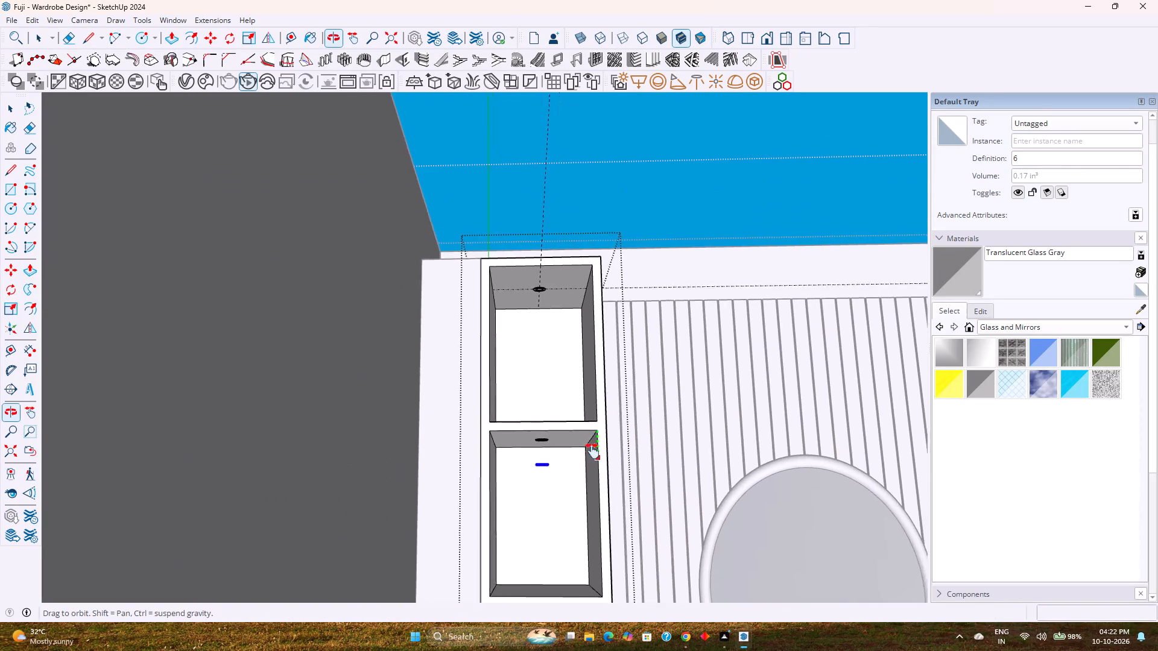
pyautogui.keyDown('shift'); pyautogui.moveTo(592, 451); pyautogui.dragTo(583, 338, button='middle'); pyautogui.keyUp('shift')
pyautogui.scroll(6, 566, 489)
pyautogui.moveTo(581, 486); pyautogui.dragTo(579, 451, button='middle')
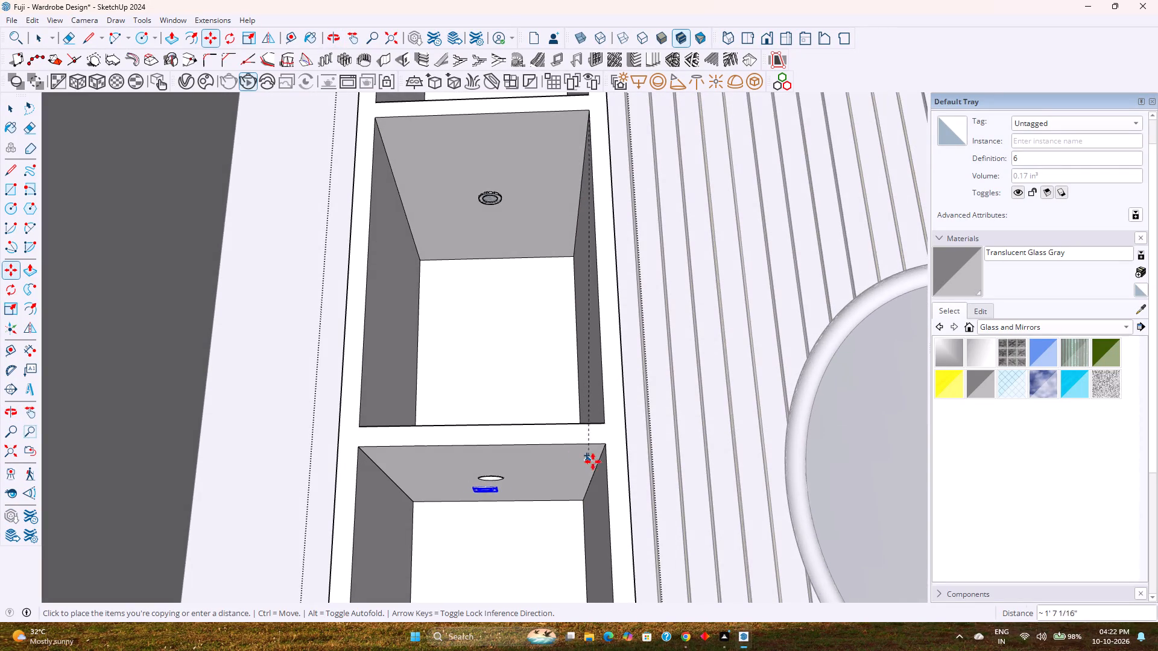
pyautogui.click(609, 444)
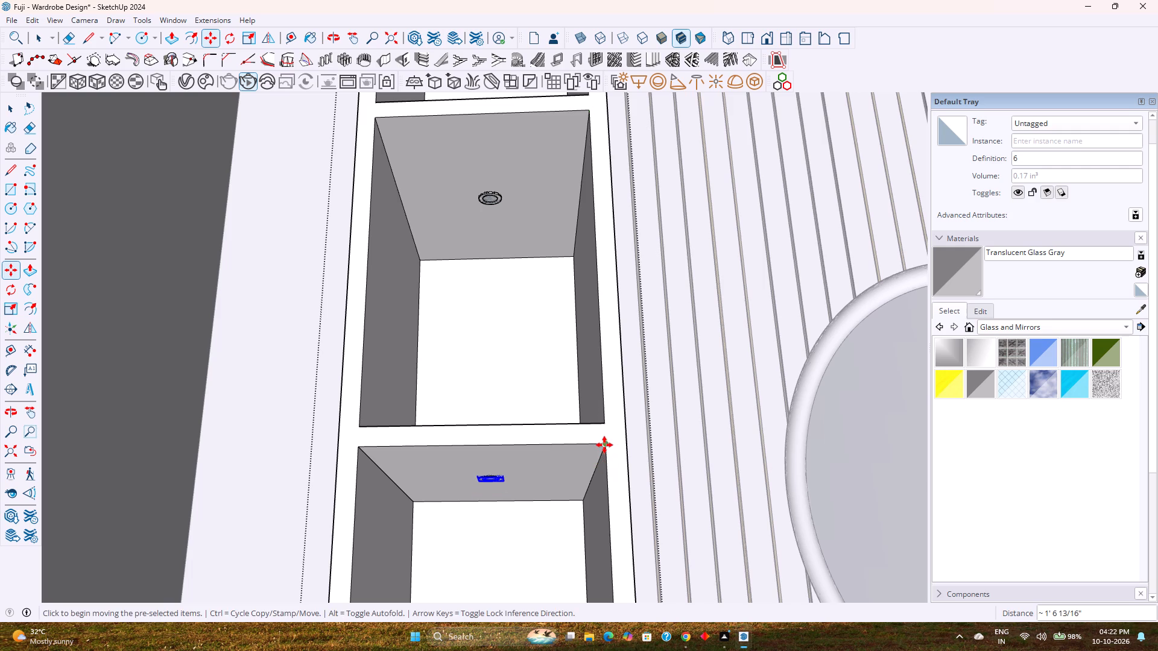
# Copy the third compartment's light fitting down to the matching position on the fourth compartment's ceiling.
pyautogui.click(604, 445)
pyautogui.scroll(-2, 602, 489)
pyautogui.keyDown('shift'); pyautogui.moveTo(601, 491); pyautogui.dragTo(584, 398, button='middle'); pyautogui.keyUp('shift')
pyautogui.scroll(-5, 585, 392)
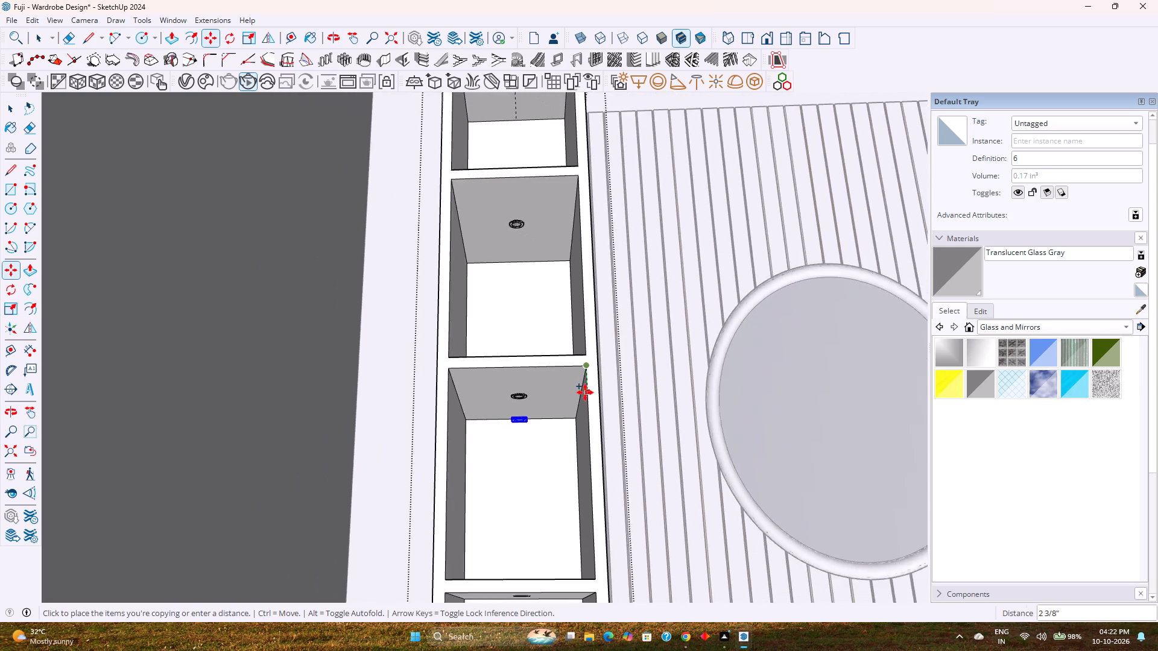
pyautogui.scroll(-3, 585, 392)
pyautogui.click(593, 526)
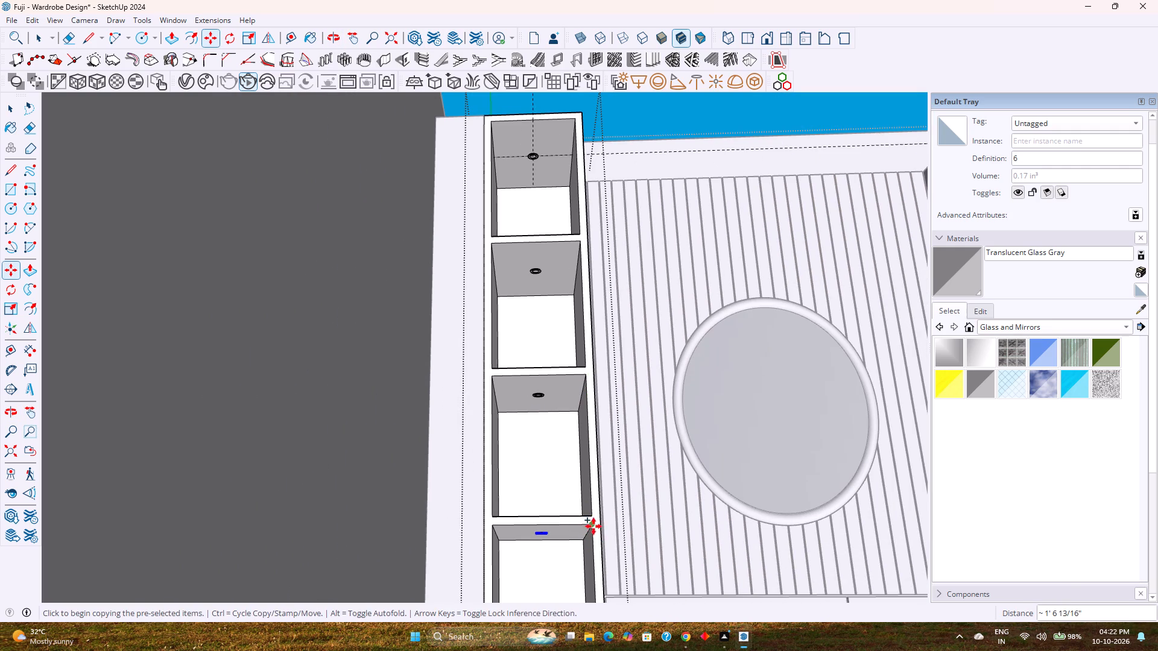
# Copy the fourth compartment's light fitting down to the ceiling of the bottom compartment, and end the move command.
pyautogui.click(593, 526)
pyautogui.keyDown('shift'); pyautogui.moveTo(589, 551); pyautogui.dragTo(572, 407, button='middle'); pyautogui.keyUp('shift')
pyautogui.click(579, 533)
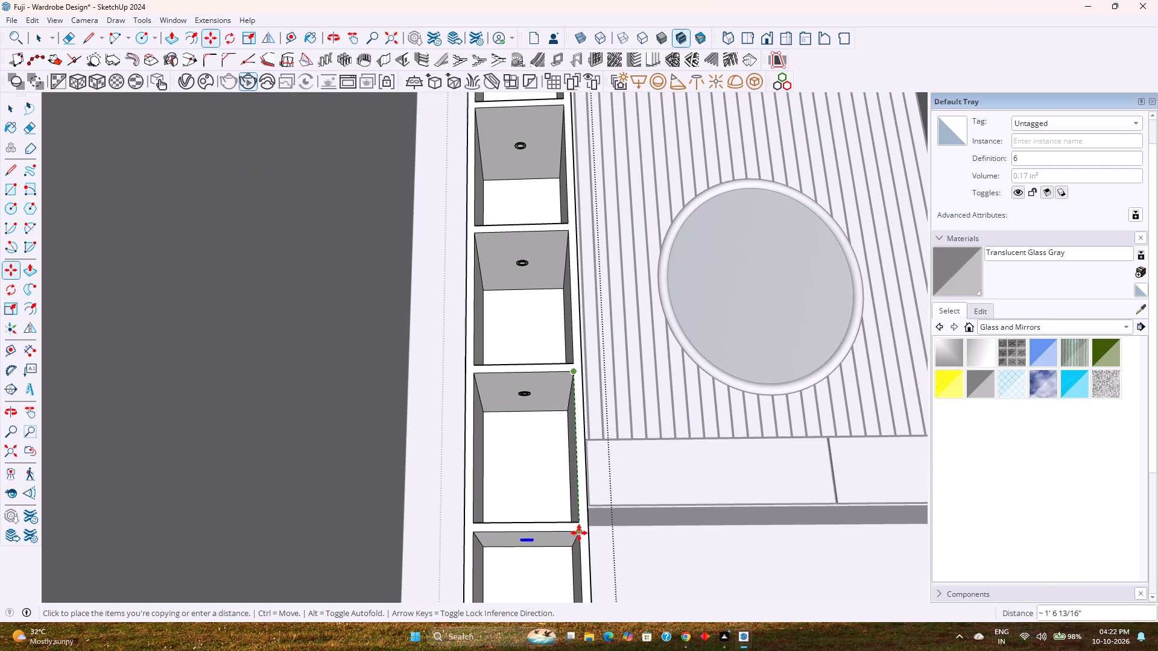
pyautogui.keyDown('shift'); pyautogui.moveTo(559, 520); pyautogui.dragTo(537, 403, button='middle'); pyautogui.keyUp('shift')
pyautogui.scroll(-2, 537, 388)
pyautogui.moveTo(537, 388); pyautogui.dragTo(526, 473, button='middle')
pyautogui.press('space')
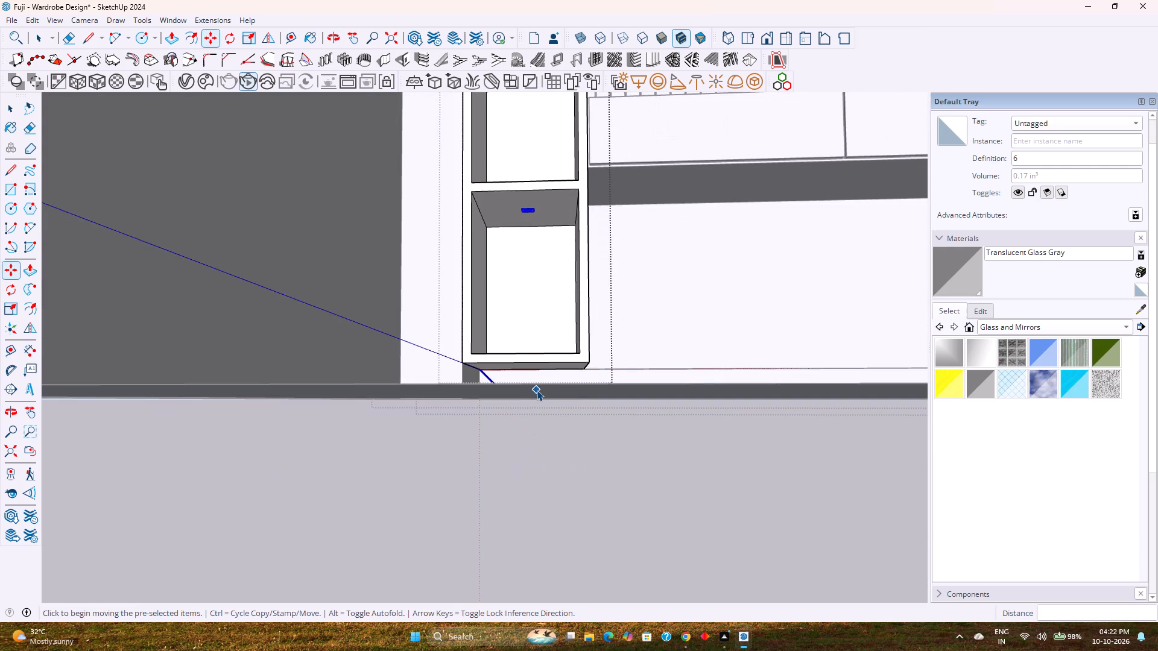
# Look over the open shelf unit and the whole wardrobe wall.
pyautogui.scroll(-4, 537, 390)
pyautogui.keyDown('shift'); pyautogui.moveTo(504, 192); pyautogui.dragTo(459, 459, button='middle'); pyautogui.keyUp('shift')
pyautogui.scroll(-4, 514, 356)
pyautogui.keyDown('shift'); pyautogui.moveTo(514, 356); pyautogui.dragTo(462, 458, button='middle'); pyautogui.keyUp('shift')
pyautogui.scroll(-2, 498, 389)
pyautogui.moveTo(519, 373); pyautogui.dragTo(501, 390, button='middle')
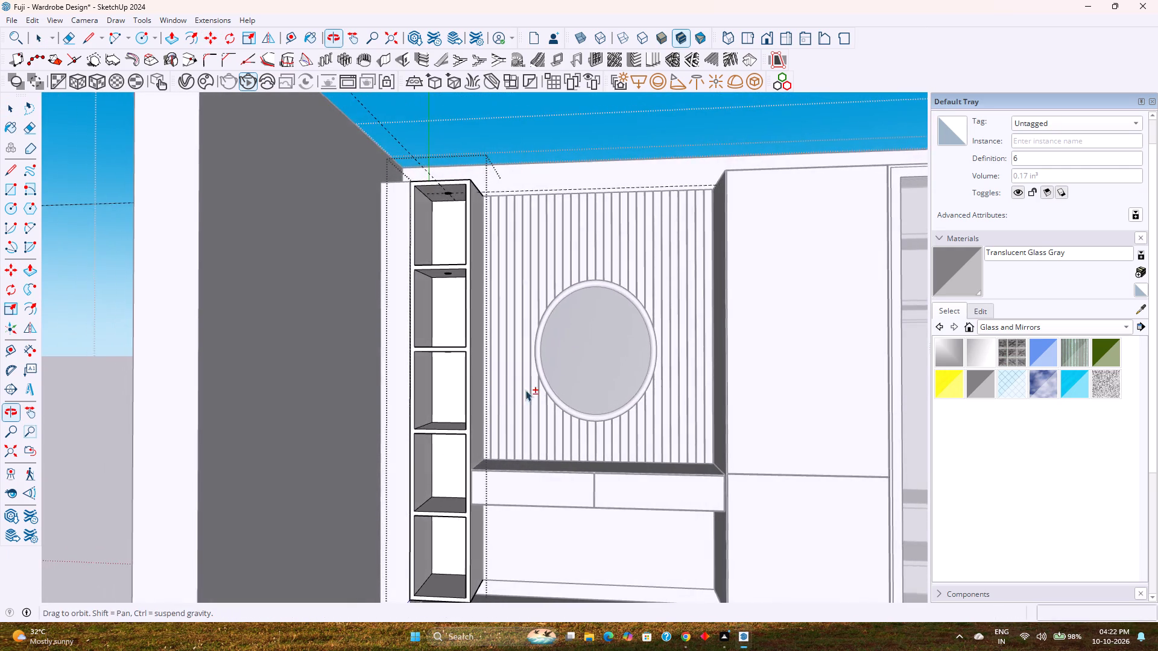
pyautogui.keyDown('shift'); pyautogui.moveTo(542, 383); pyautogui.dragTo(397, 403, button='middle'); pyautogui.keyUp('shift')
pyautogui.scroll(-2, 409, 394)
pyautogui.moveTo(409, 394); pyautogui.dragTo(420, 394, button='middle')
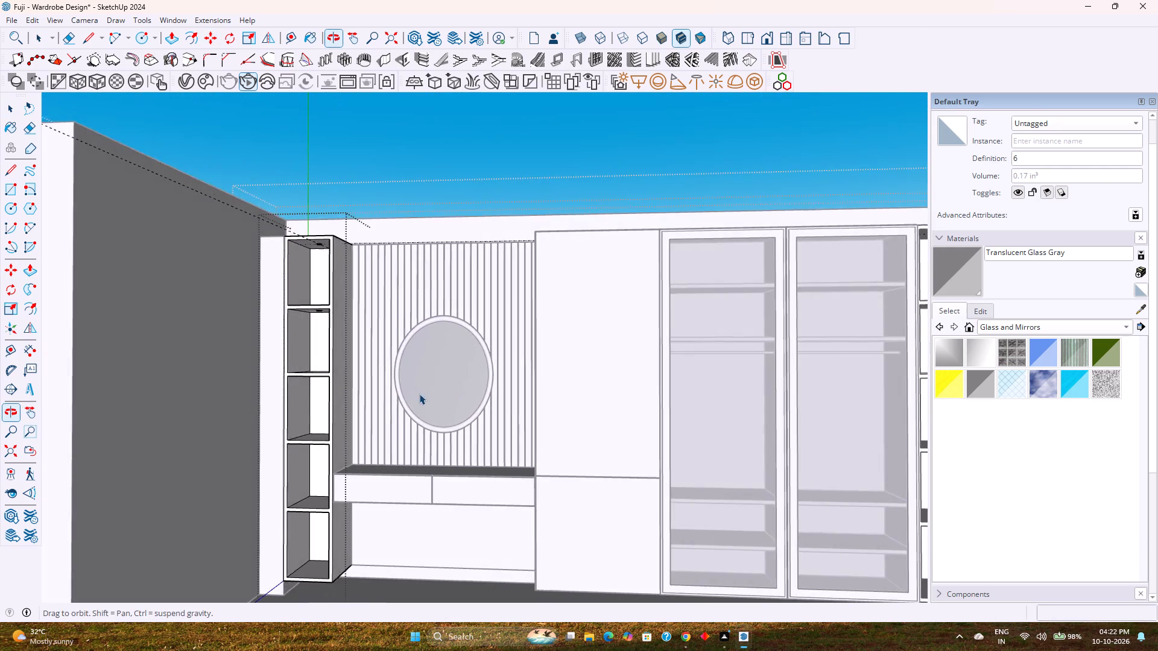
pyautogui.keyDown('shift'); pyautogui.moveTo(415, 386); pyautogui.dragTo(569, 483, button='middle'); pyautogui.keyUp('shift')
pyautogui.scroll(6, 473, 348)
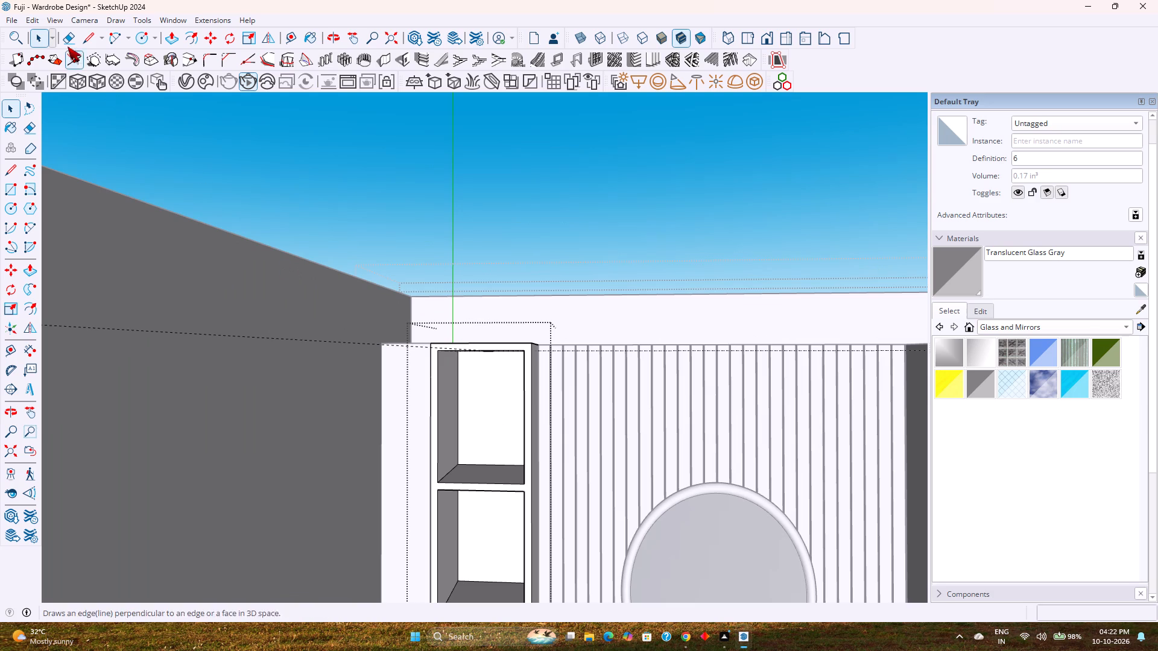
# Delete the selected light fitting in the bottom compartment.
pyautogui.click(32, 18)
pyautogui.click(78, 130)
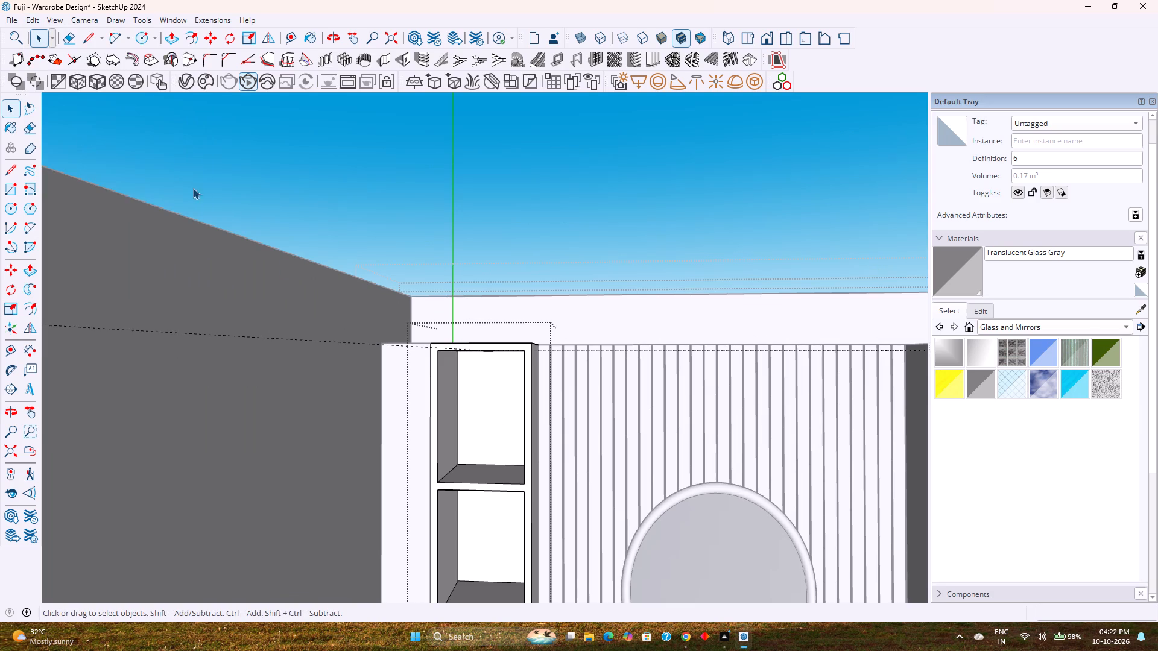
# Delete all construction guides crossing the top compartment's ceiling and the rest of the model.
pyautogui.scroll(3, 452, 334)
pyautogui.moveTo(482, 368); pyautogui.dragTo(505, 271, button='middle')
pyautogui.scroll(11, 524, 282)
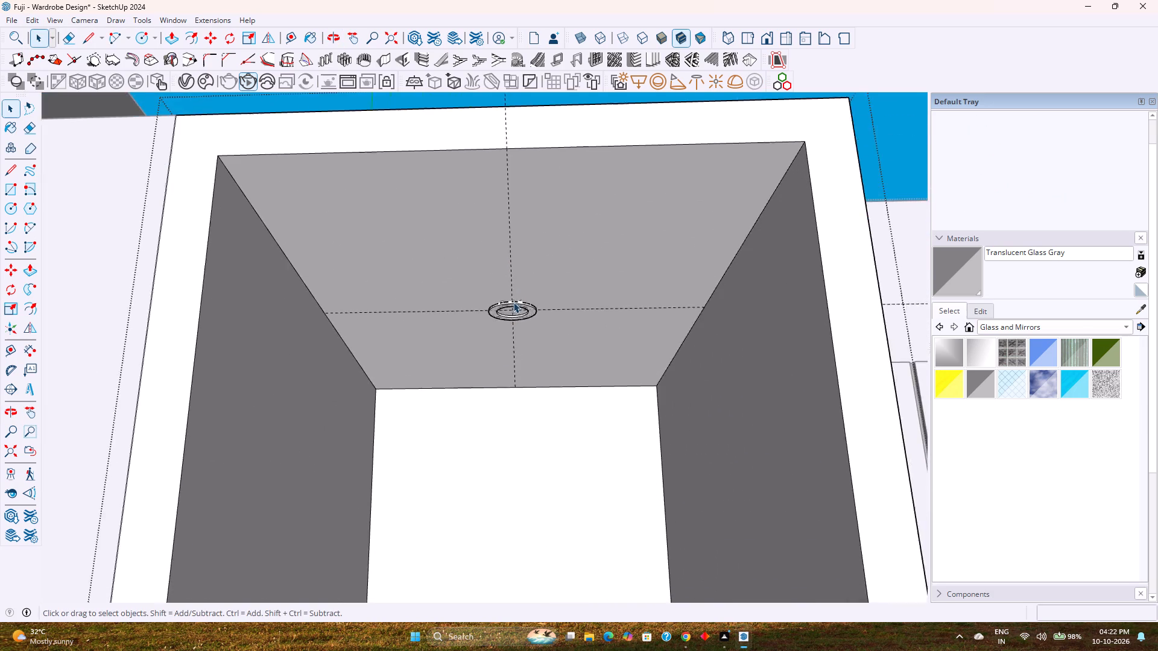
pyautogui.scroll(5, 513, 302)
pyautogui.click(26, 16)
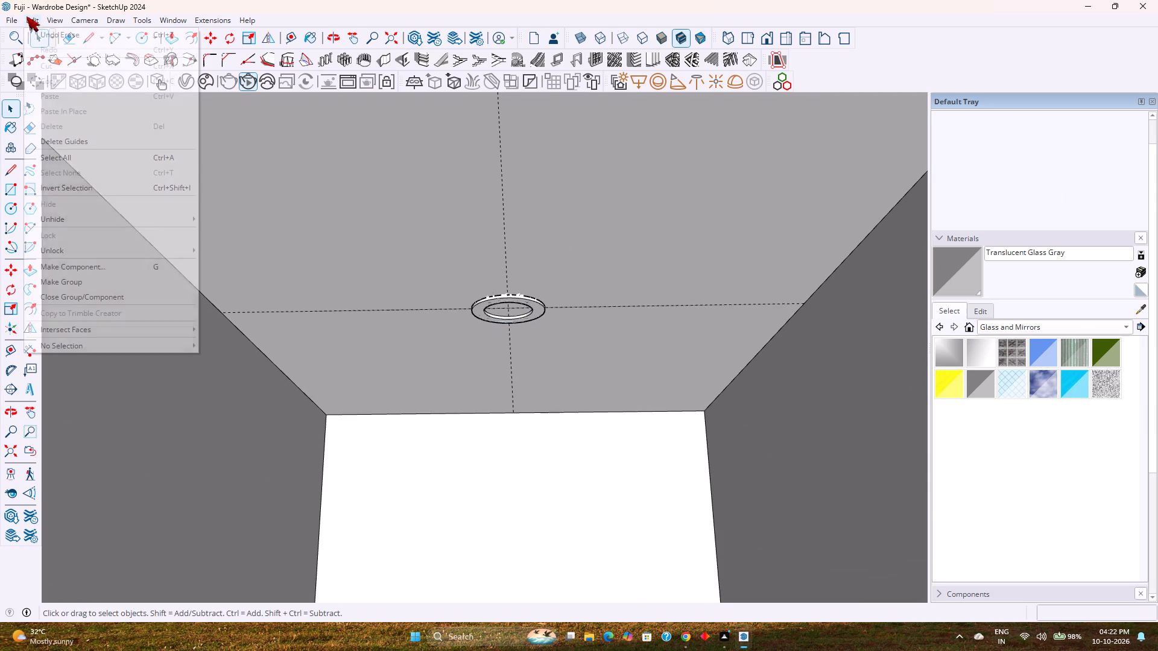
pyautogui.click(75, 141)
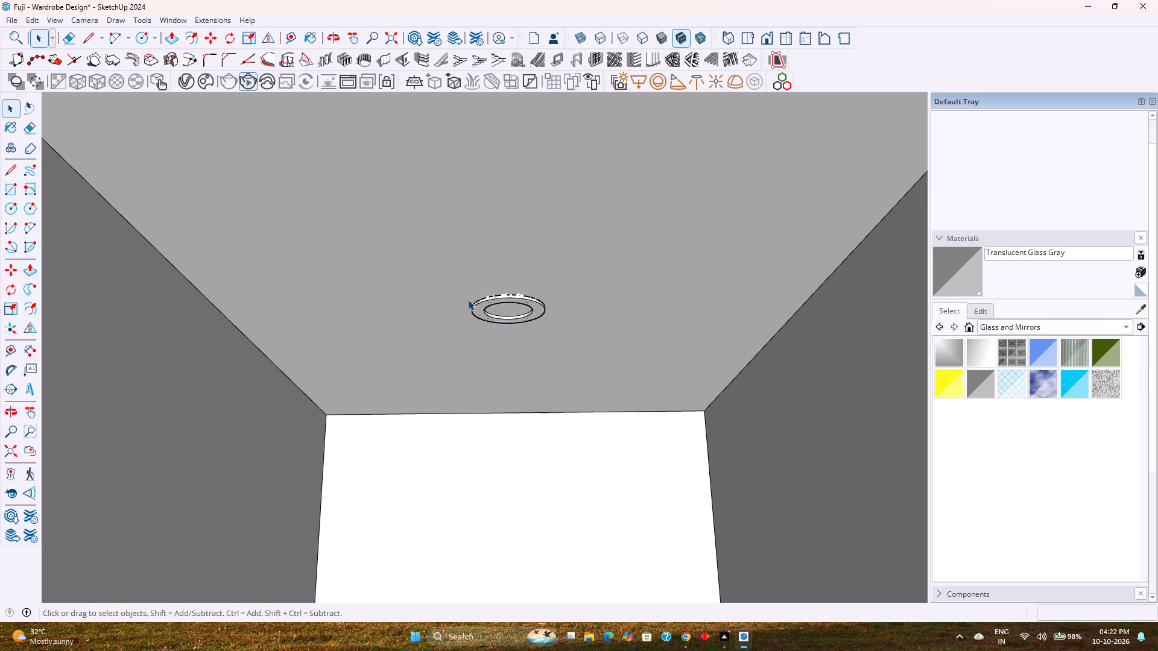
# Inside the light fitting component, place a Spot Light at the centre of the ring, and leave the component.
pyautogui.doubleClick(516, 297)
pyautogui.scroll(7, 519, 312)
pyautogui.moveTo(518, 310); pyautogui.dragTo(484, 288, button='middle')
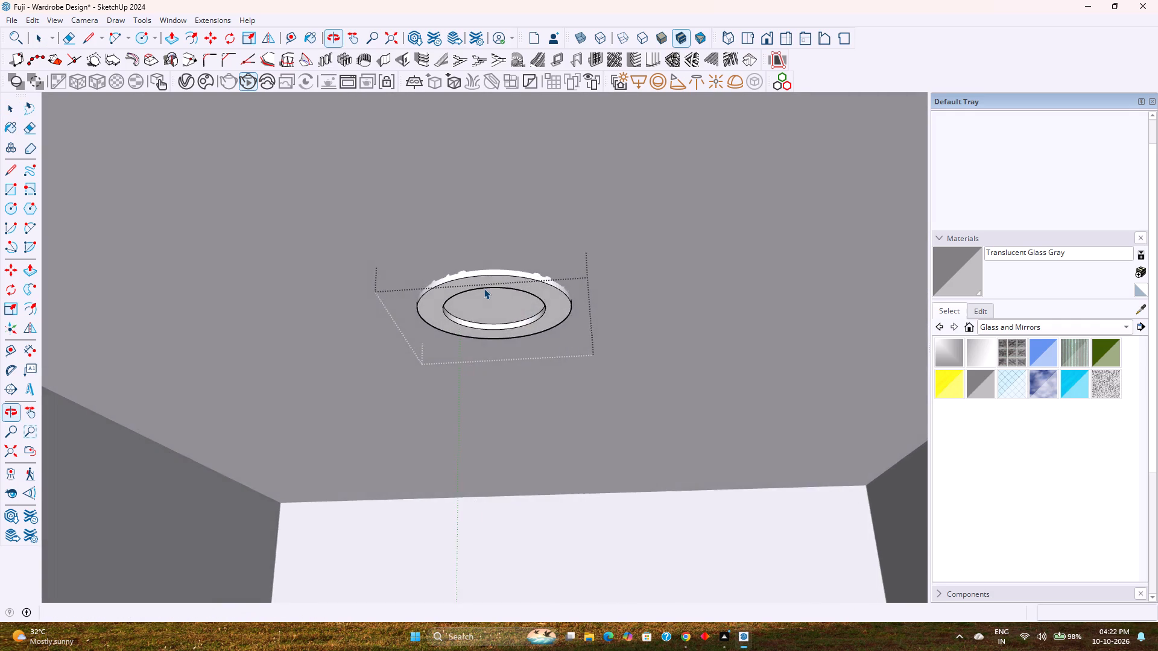
pyautogui.scroll(-5, 484, 288)
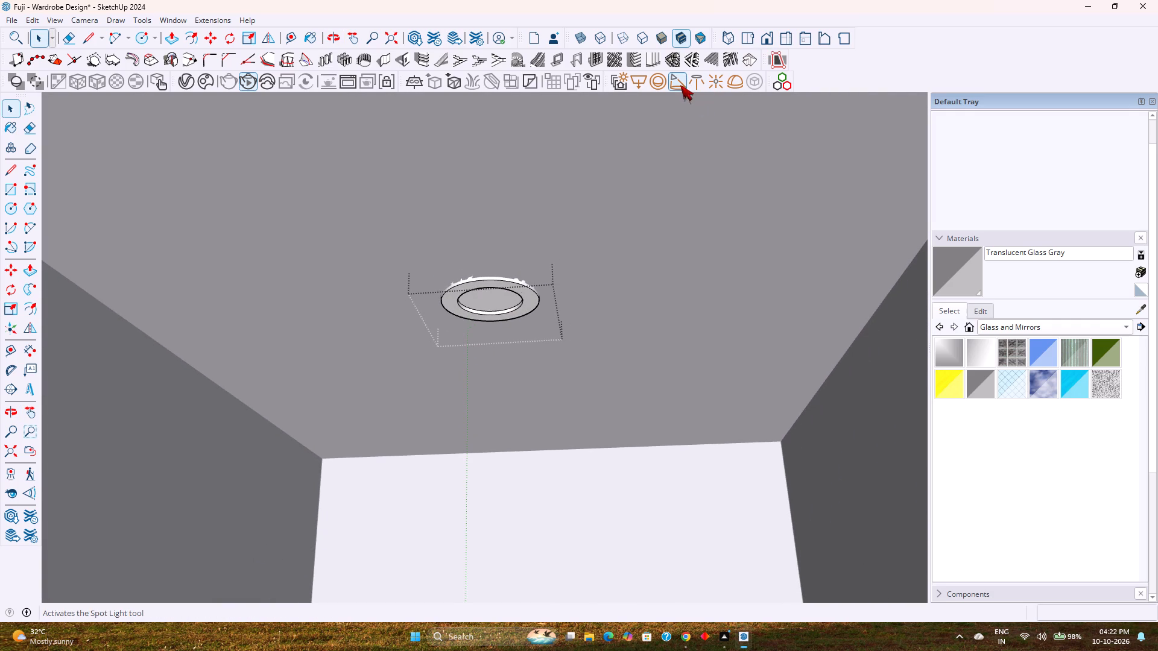
pyautogui.click(680, 85)
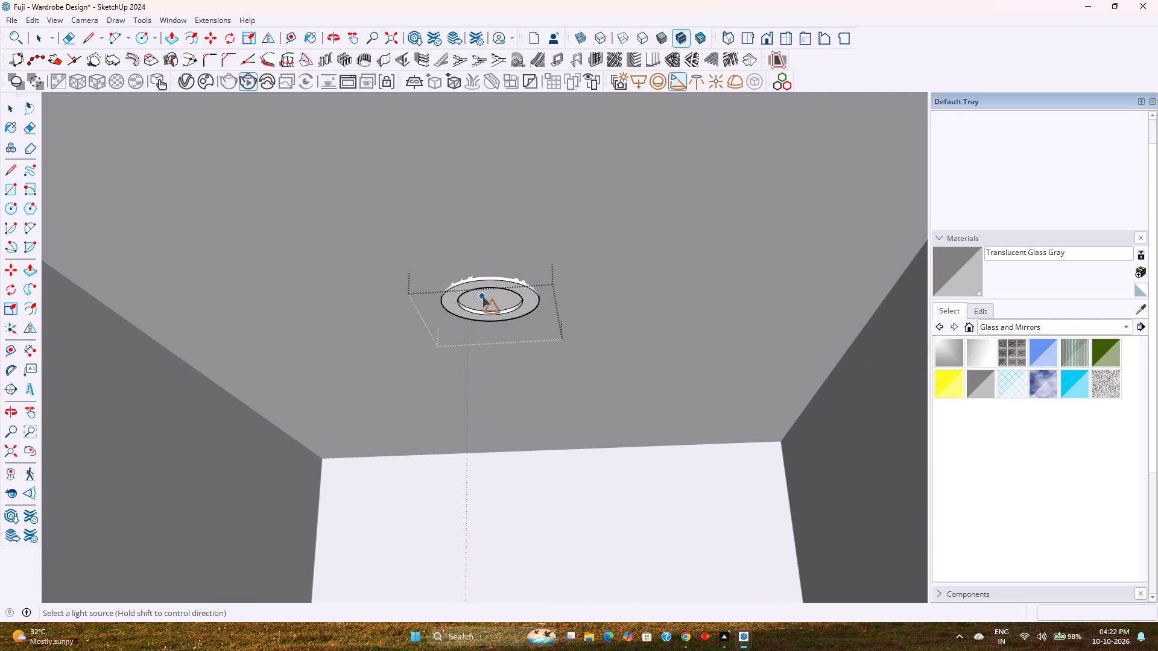
pyautogui.click(490, 301)
pyautogui.scroll(-10, 486, 330)
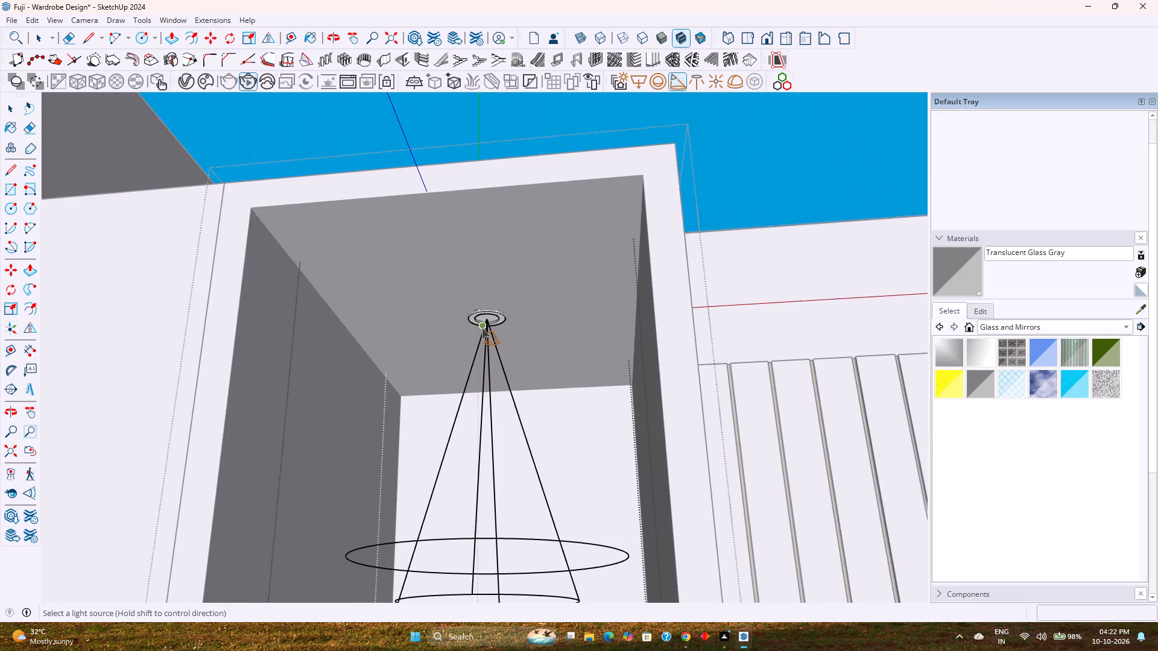
pyautogui.moveTo(482, 328); pyautogui.dragTo(489, 386, button='middle')
pyautogui.scroll(-20, 489, 377)
pyautogui.scroll(-2, 489, 377)
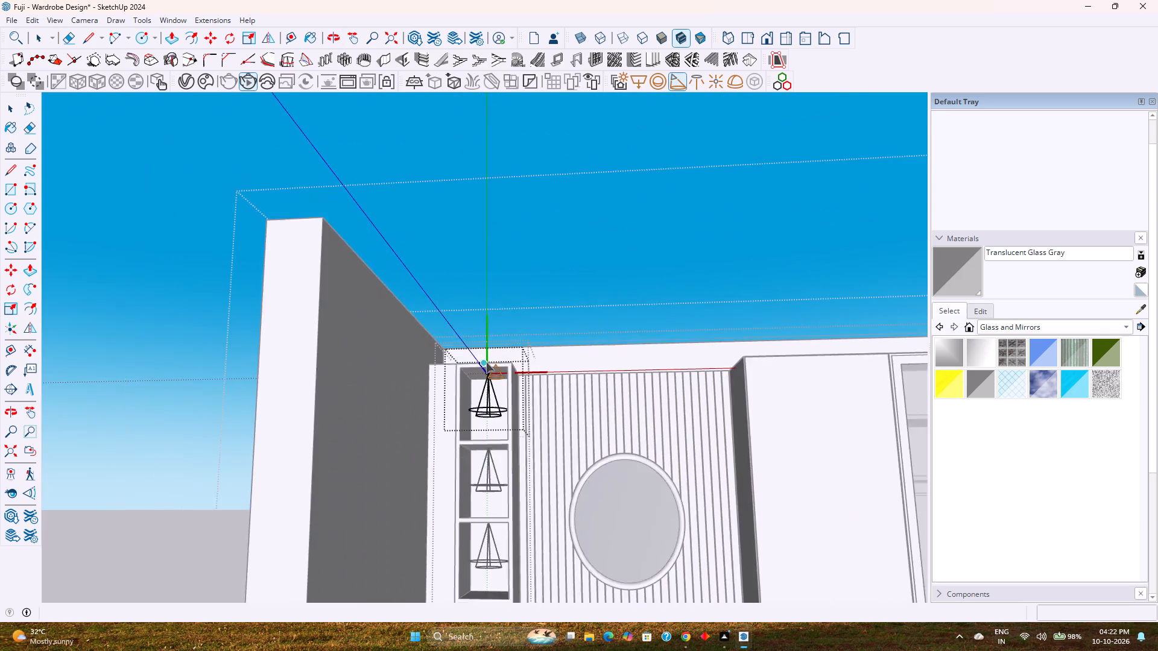
pyautogui.scroll(-9, 486, 362)
pyautogui.moveTo(486, 362); pyautogui.dragTo(486, 377, button='middle')
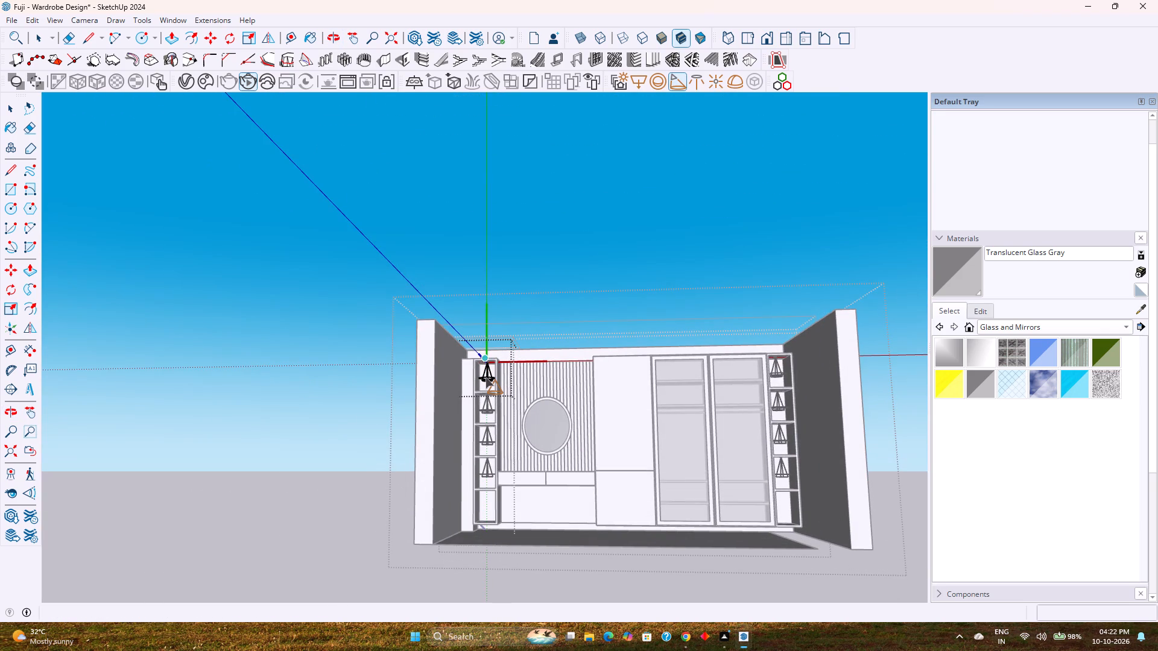
pyautogui.press('Escape')
pyautogui.press('space')
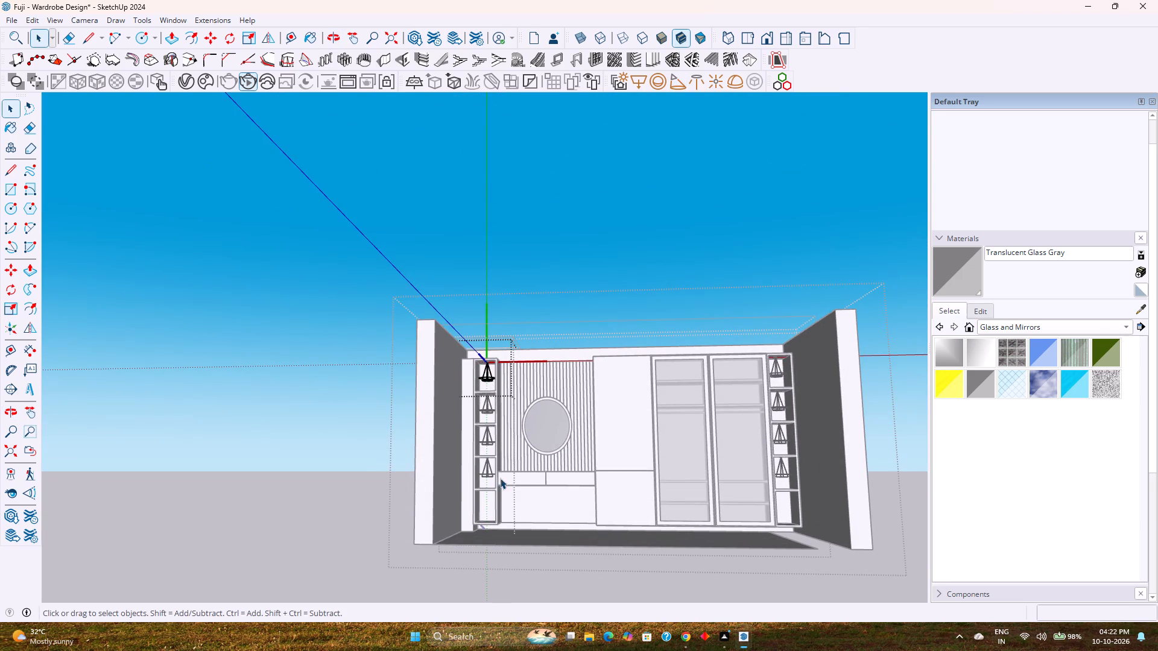
pyautogui.press('Escape')
# Copy the light fitting with its spot light from the fourth compartment's ceiling to the bottom compartment's ceiling, and leave the shelf component.
pyautogui.scroll(8, 492, 488)
pyautogui.moveTo(472, 473); pyautogui.dragTo(481, 448, button='middle')
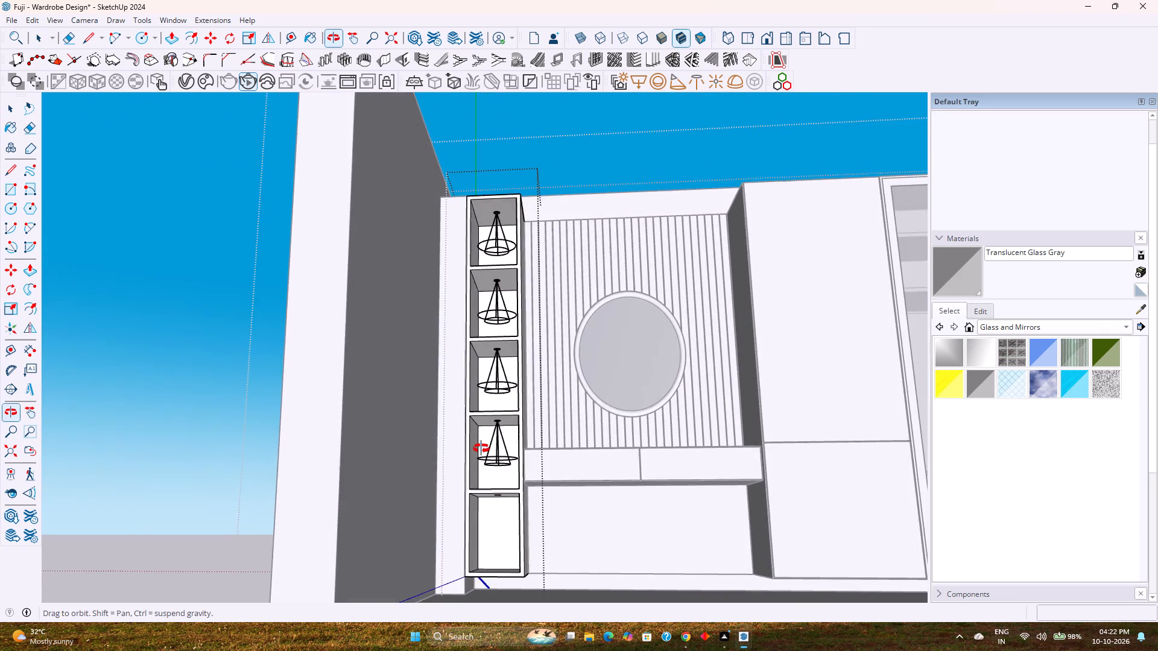
pyautogui.moveTo(481, 448); pyautogui.dragTo(482, 448, button='middle')
pyautogui.scroll(19, 497, 434)
pyautogui.click(498, 408)
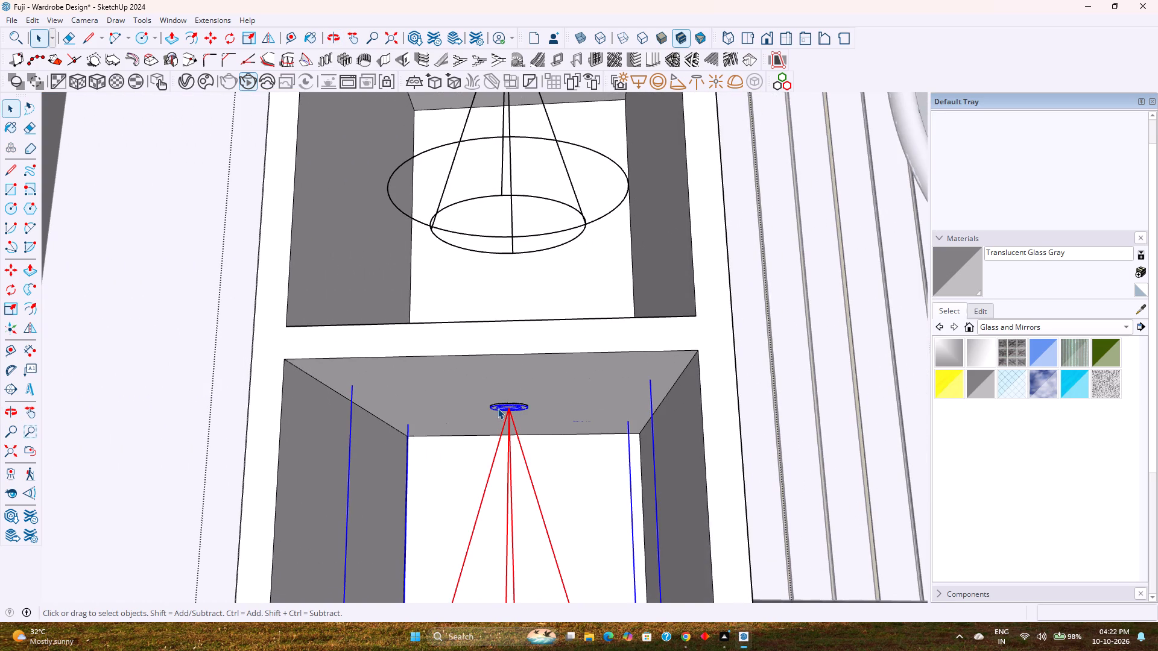
pyautogui.scroll(6, 498, 408)
pyautogui.press('m')
pyautogui.scroll(-5, 500, 400)
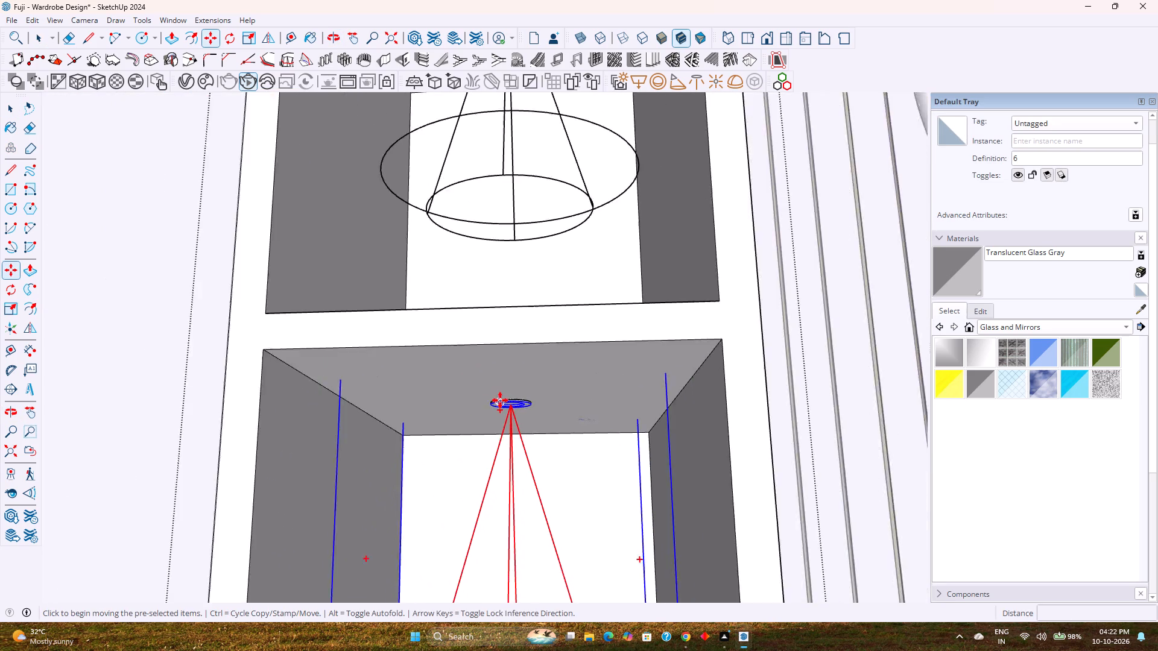
pyautogui.scroll(-6, 500, 400)
pyautogui.click(619, 370)
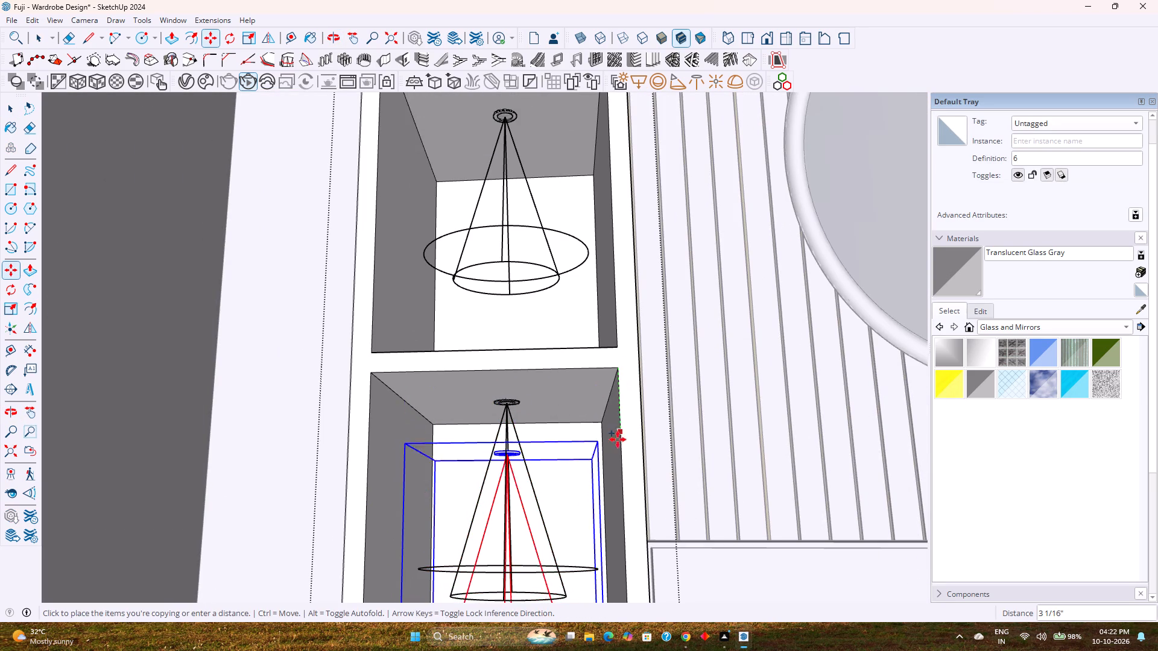
pyautogui.scroll(-8, 615, 447)
pyautogui.keyDown('shift'); pyautogui.moveTo(617, 463); pyautogui.dragTo(581, 332, button='middle'); pyautogui.keyUp('shift')
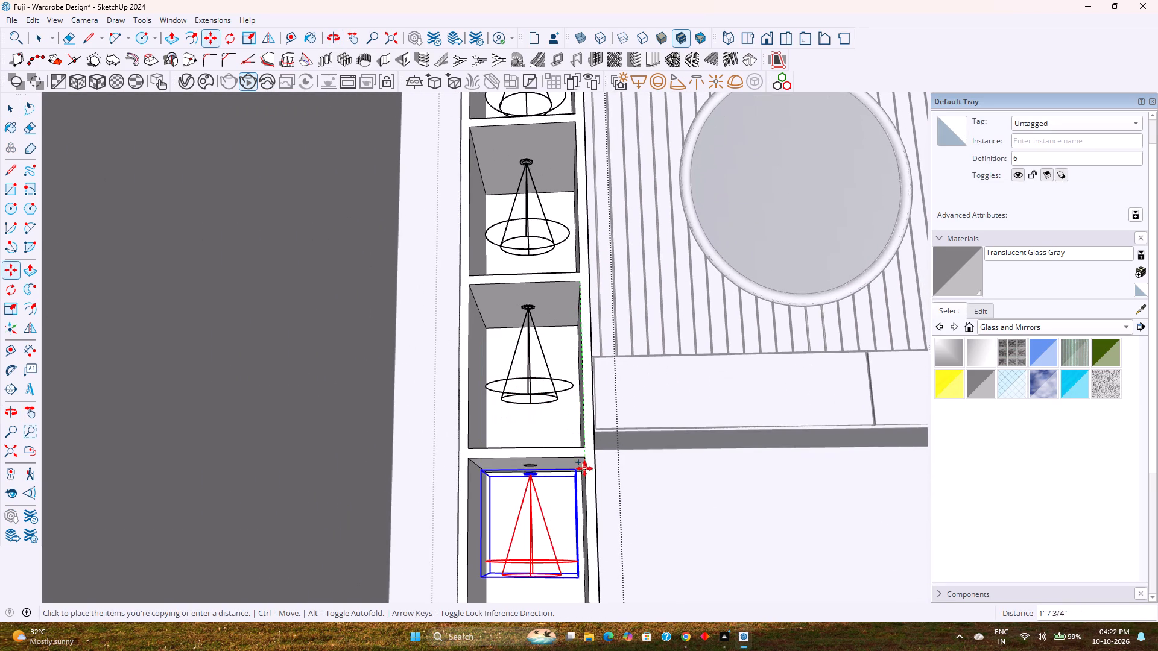
pyautogui.click(584, 458)
pyautogui.press('space')
pyautogui.scroll(-3, 575, 447)
pyautogui.moveTo(575, 445); pyautogui.dragTo(563, 459, button='middle')
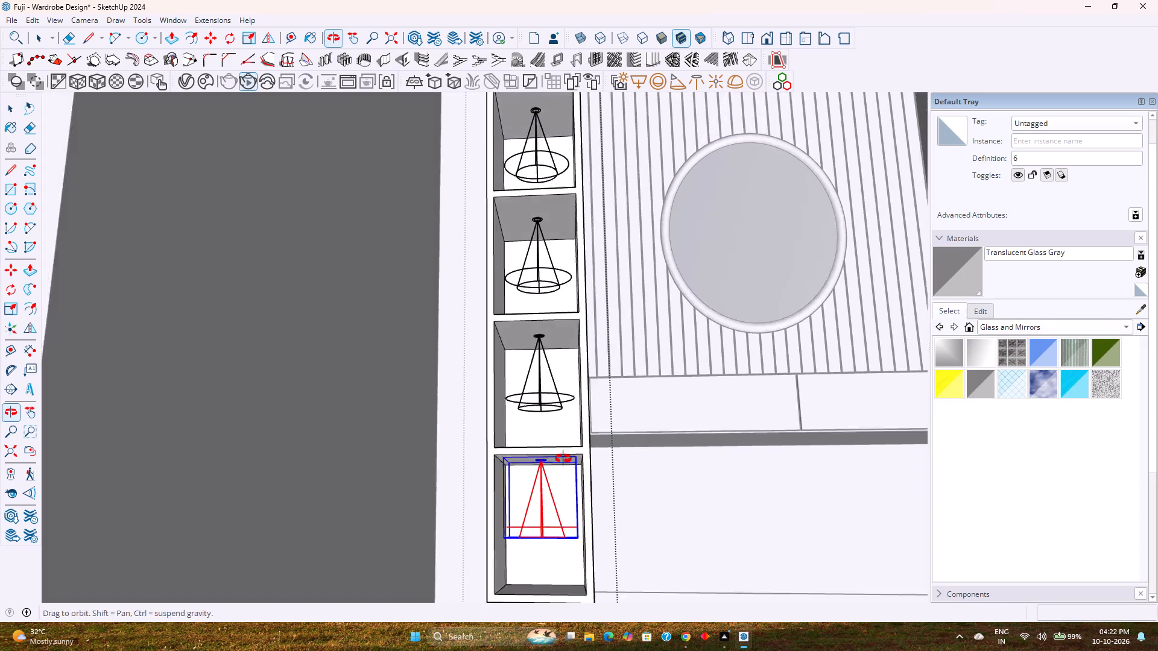
pyautogui.moveTo(563, 459); pyautogui.dragTo(511, 494, button='middle')
pyautogui.scroll(-5, 514, 482)
pyautogui.moveTo(514, 482); pyautogui.dragTo(563, 506, button='middle')
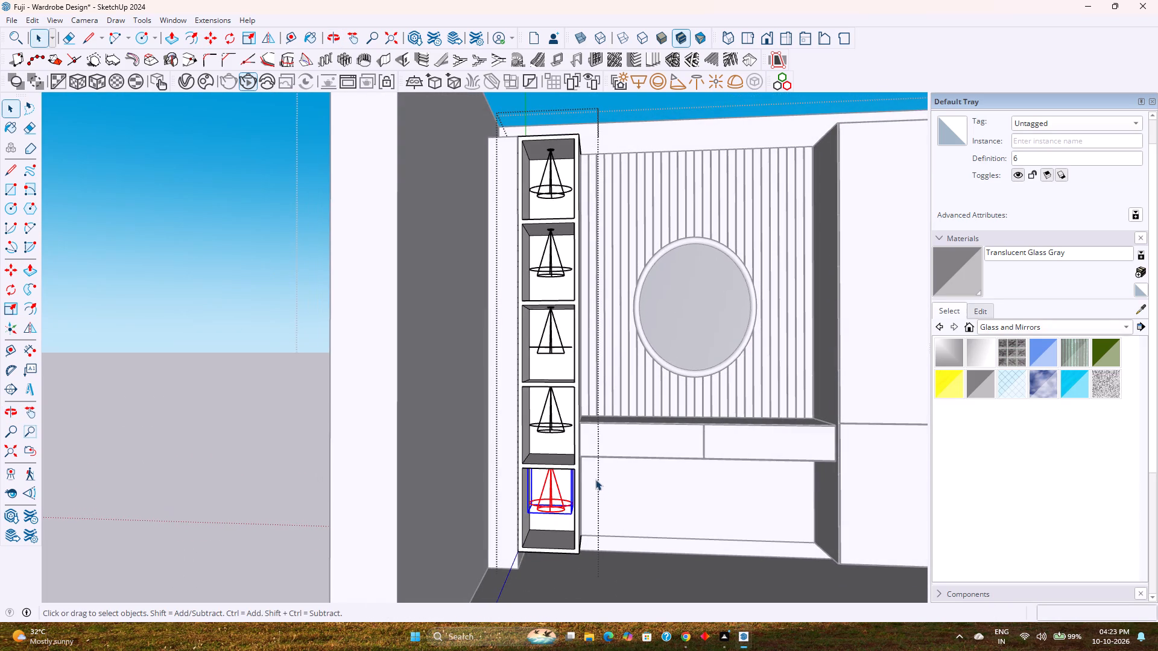
pyautogui.press('Escape')
# Look over the whole wardrobe wall and the light fittings in both open shelf units.
pyautogui.scroll(-3, 595, 479)
pyautogui.keyDown('shift'); pyautogui.moveTo(593, 476); pyautogui.dragTo(525, 462, button='middle'); pyautogui.keyUp('shift')
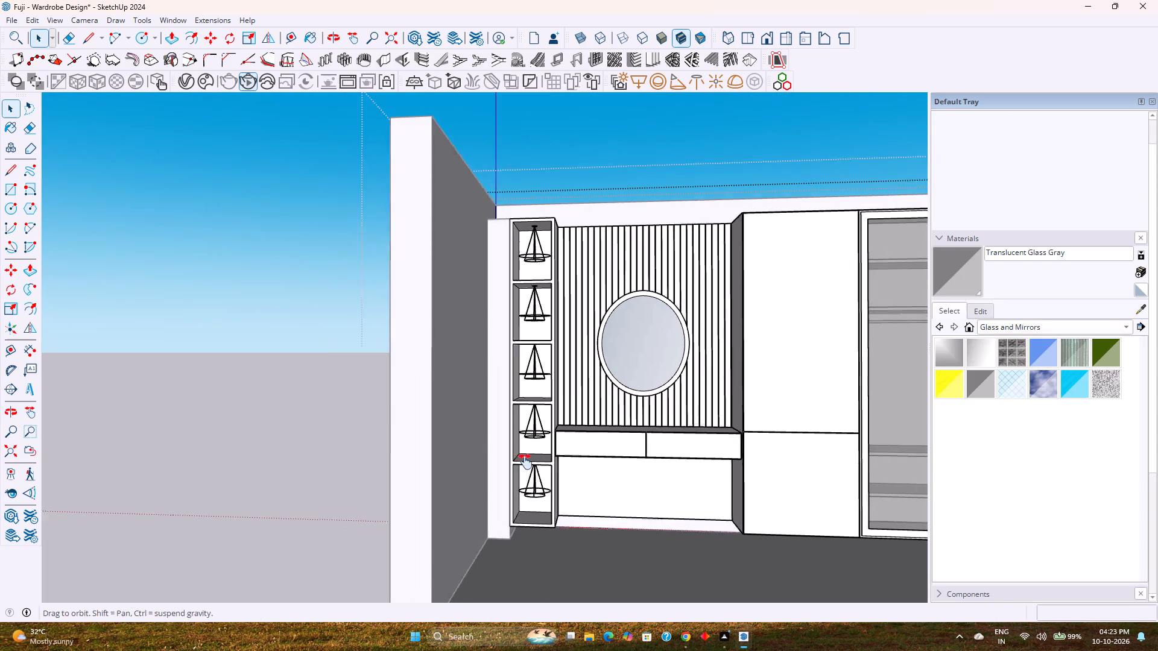
pyautogui.keyDown('shift'); pyautogui.moveTo(525, 462); pyautogui.dragTo(481, 447, button='middle'); pyautogui.keyUp('shift')
pyautogui.scroll(-2, 477, 435)
pyautogui.moveTo(536, 487); pyautogui.dragTo(609, 511, button='middle')
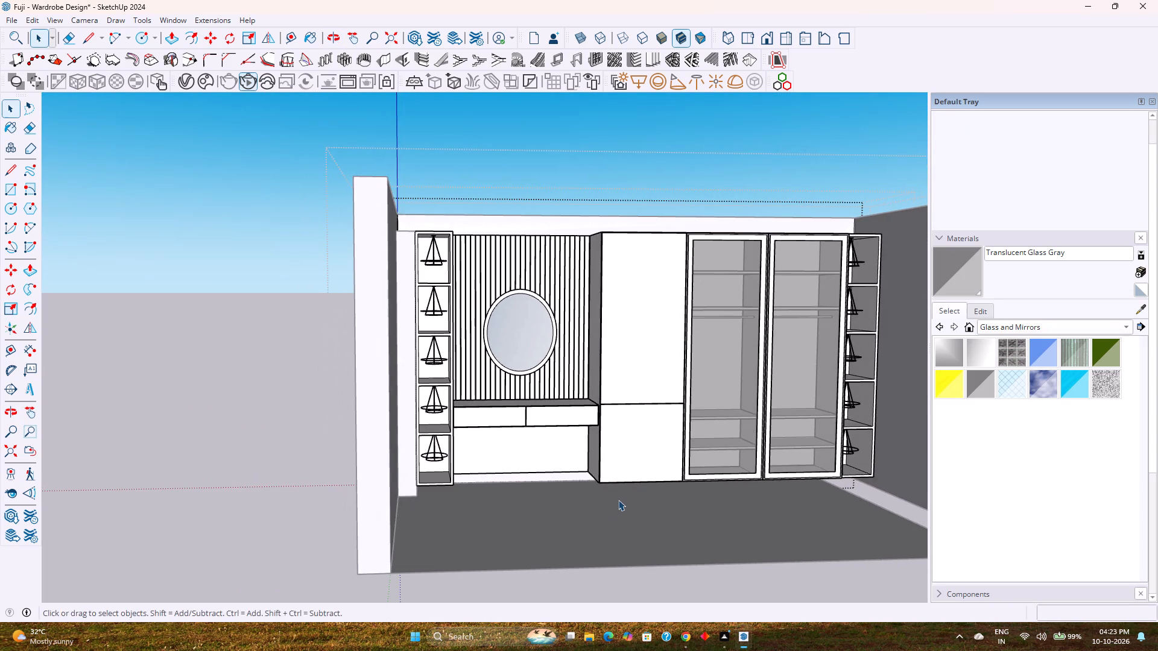
pyautogui.keyDown('shift'); pyautogui.moveTo(615, 497); pyautogui.dragTo(541, 508, button='middle'); pyautogui.keyUp('shift')
pyautogui.moveTo(580, 507); pyautogui.dragTo(507, 491, button='middle')
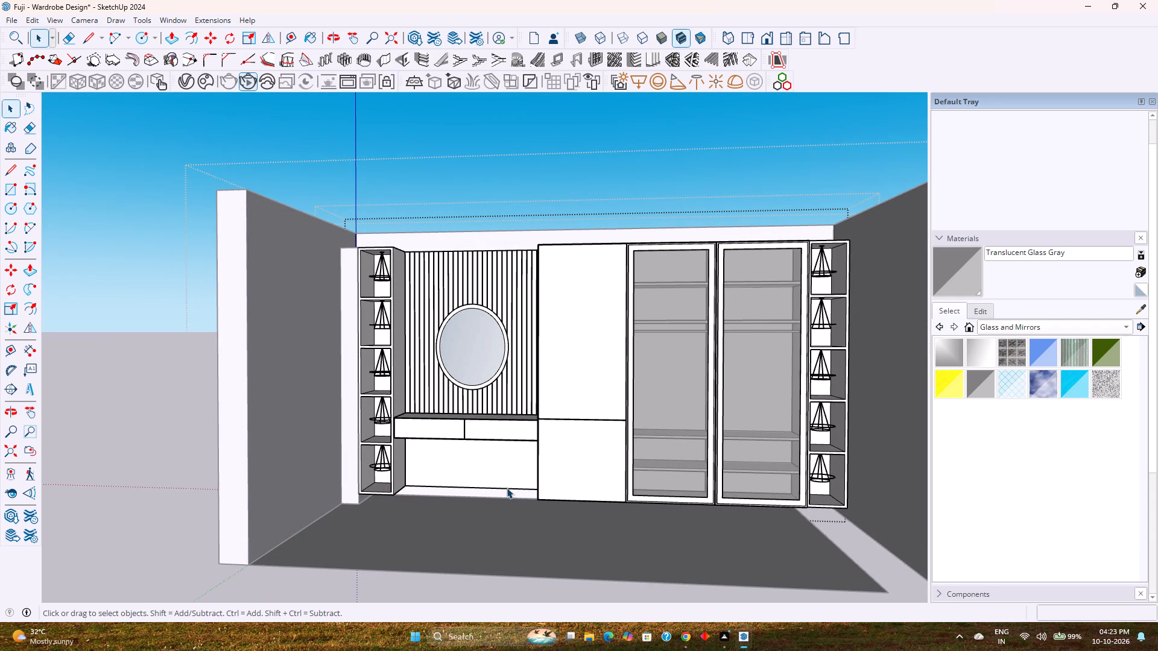
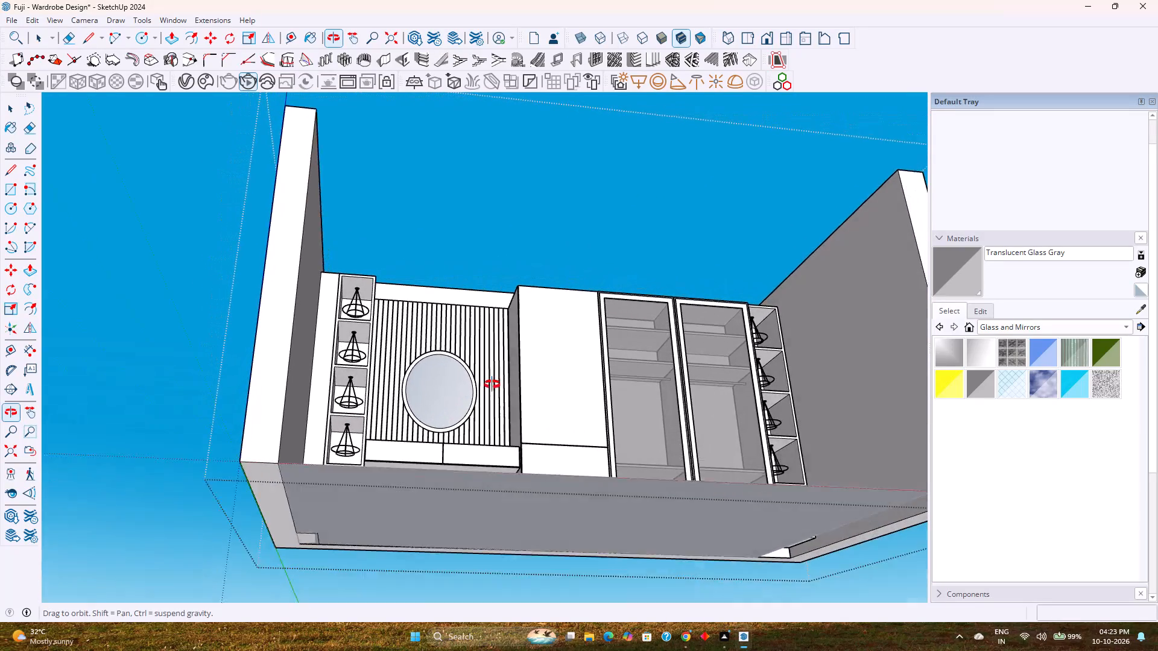
# Scale the floor along the red axis by about 1.08 so it reaches the side wall beside the glass-door wardrobes.
pyautogui.scroll(-2, 437, 555)
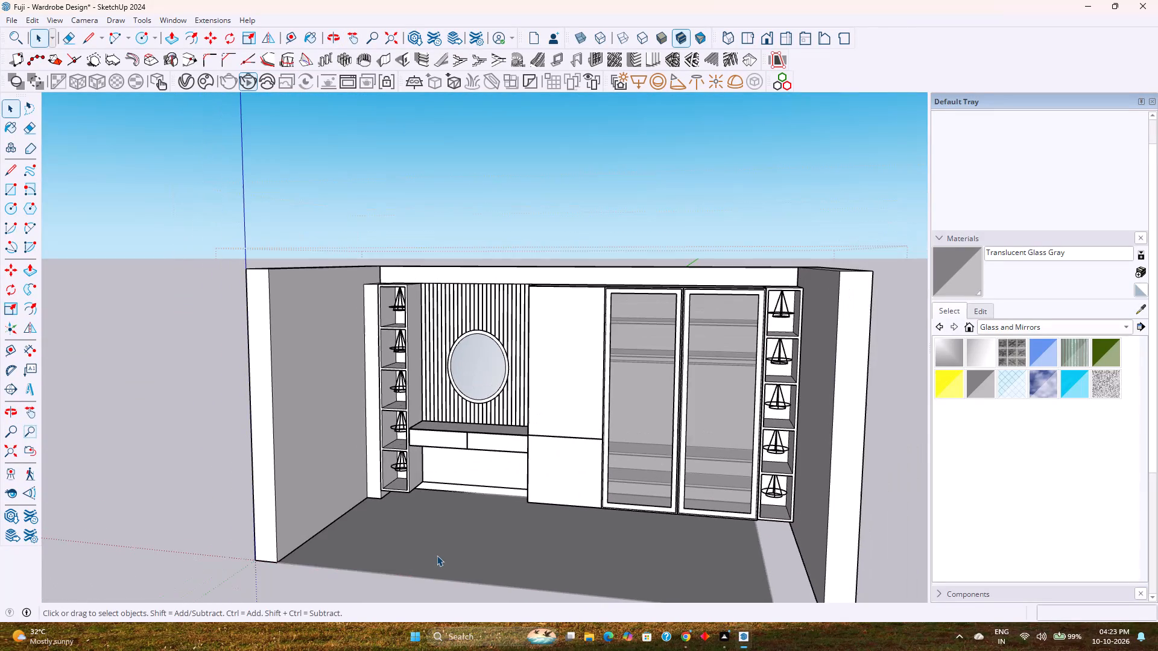
pyautogui.press('Escape')
pyautogui.scroll(-1, 439, 553)
pyautogui.keyDown('shift'); pyautogui.moveTo(396, 512); pyautogui.dragTo(376, 499, button='middle'); pyautogui.keyUp('shift')
pyautogui.moveTo(376, 499); pyautogui.dragTo(456, 524, button='middle')
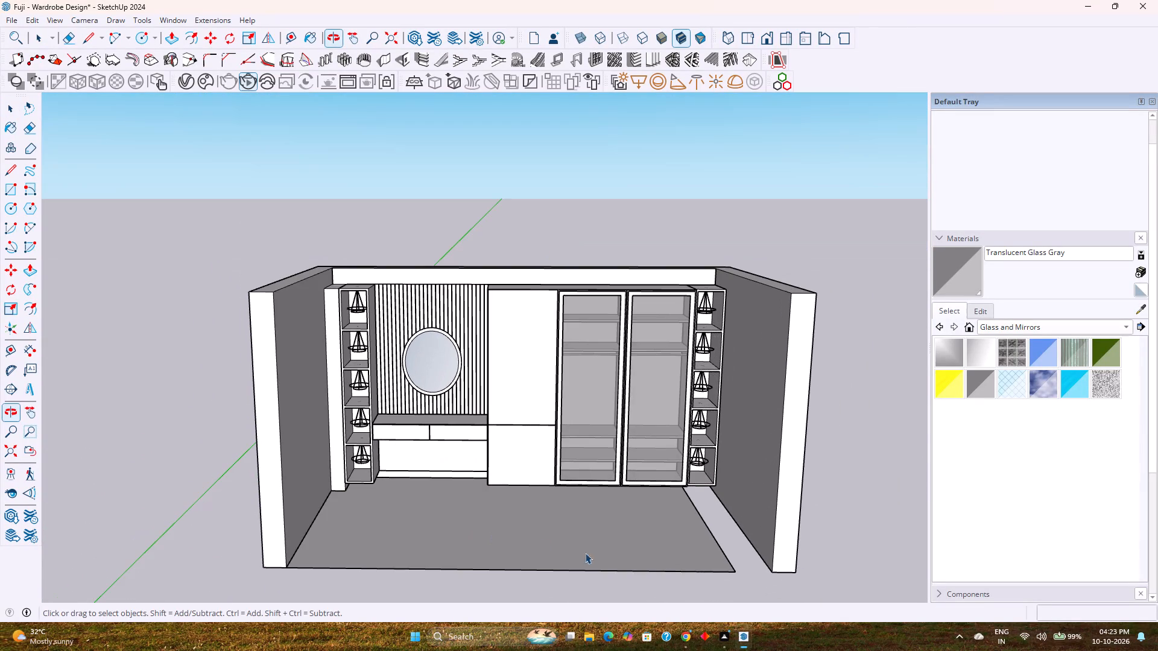
pyautogui.click(598, 556)
pyautogui.press('s')
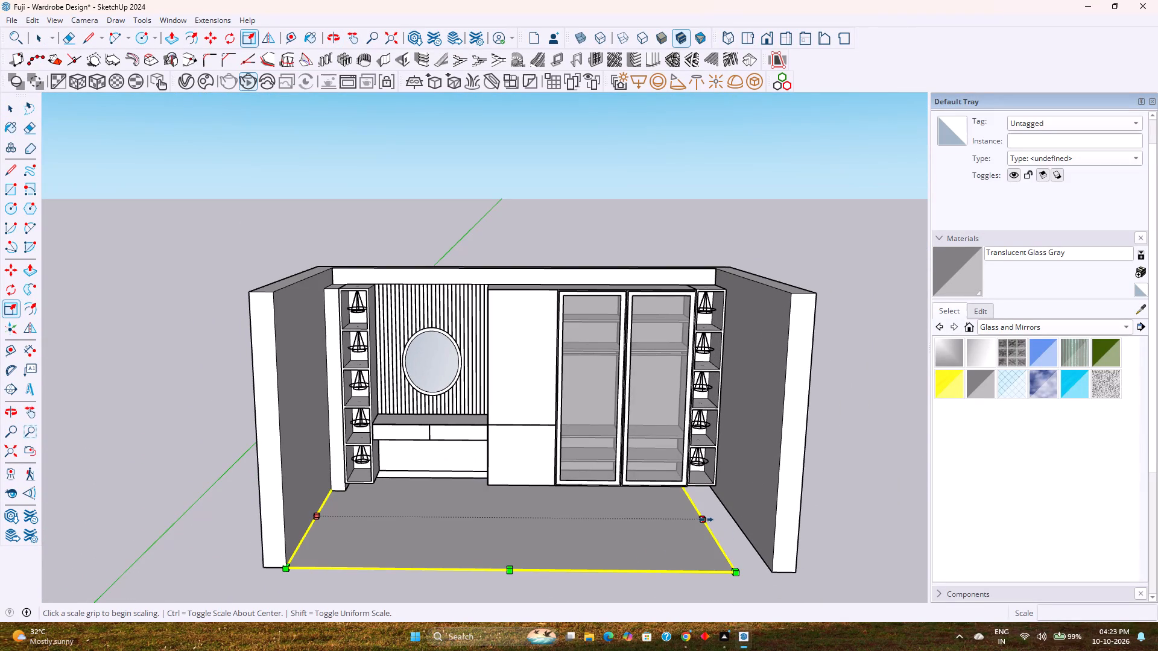
pyautogui.click(706, 519)
pyautogui.click(735, 519)
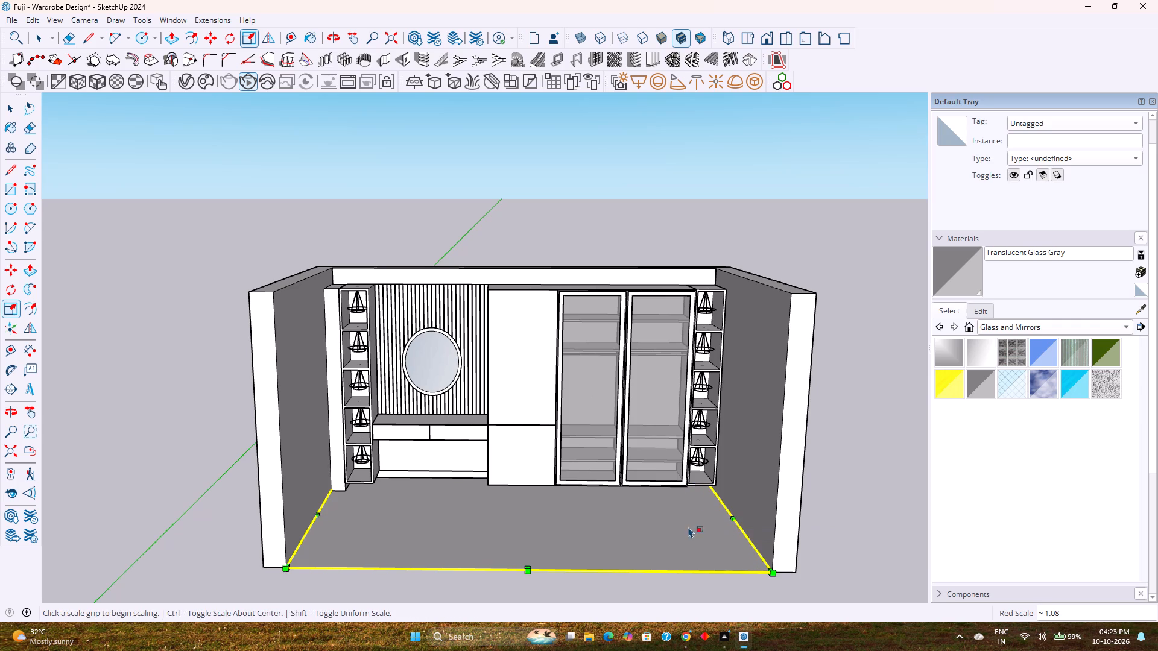
pyautogui.press('space')
pyautogui.press('Escape')
# Deselect the floor and save the model.
pyautogui.moveTo(631, 552); pyautogui.dragTo(612, 505, button='middle')
pyautogui.hotkey('ctrl', 's')
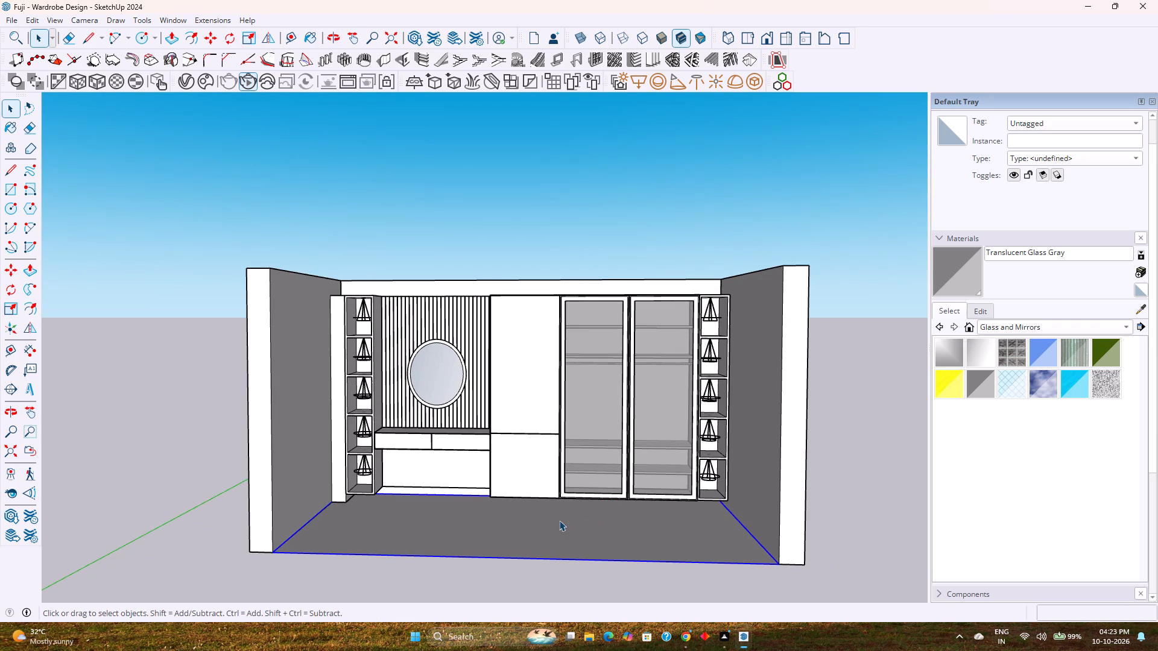
pyautogui.moveTo(539, 521); pyautogui.dragTo(554, 513, button='middle')
pyautogui.click(846, 483)
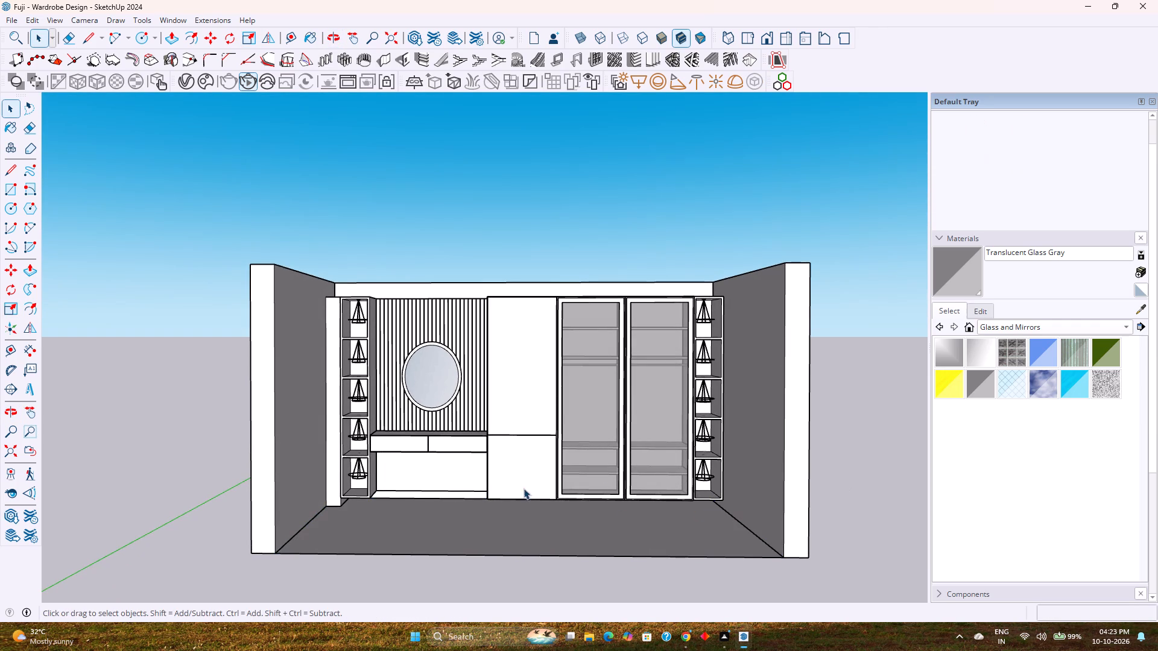
pyautogui.hotkey('ctrl', 's')
# Open the room group and hide the wardrobe and dressing unit group inside it.
pyautogui.moveTo(525, 498); pyautogui.dragTo(471, 465, button='middle')
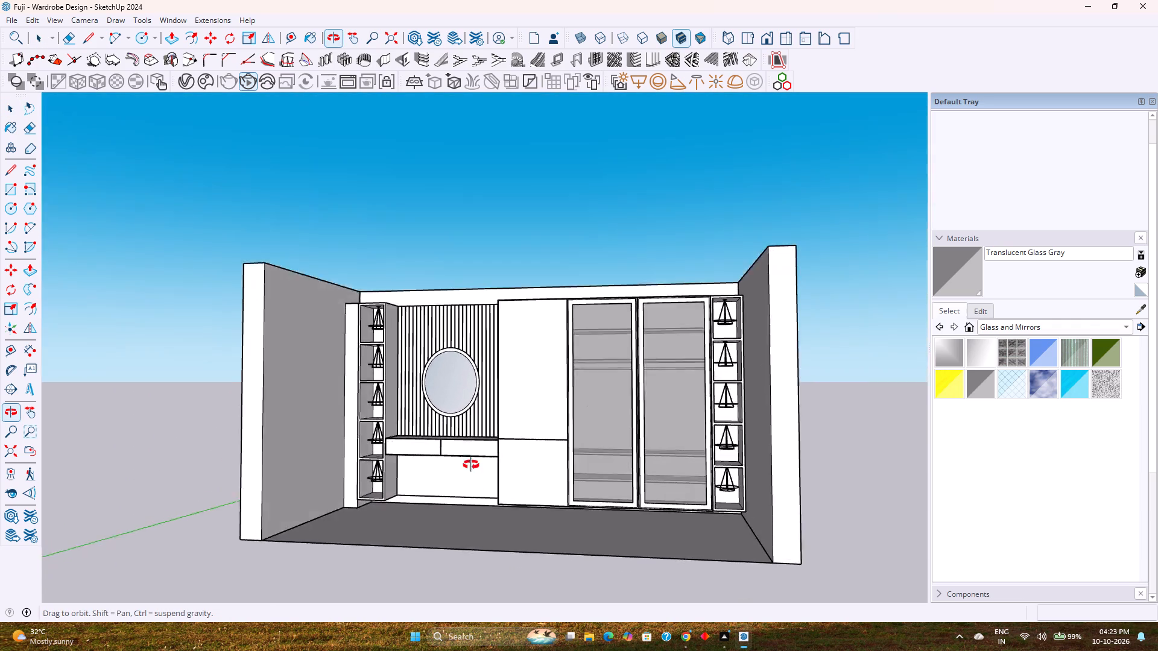
pyautogui.moveTo(471, 465); pyautogui.dragTo(487, 506, button='middle')
pyautogui.click(559, 393)
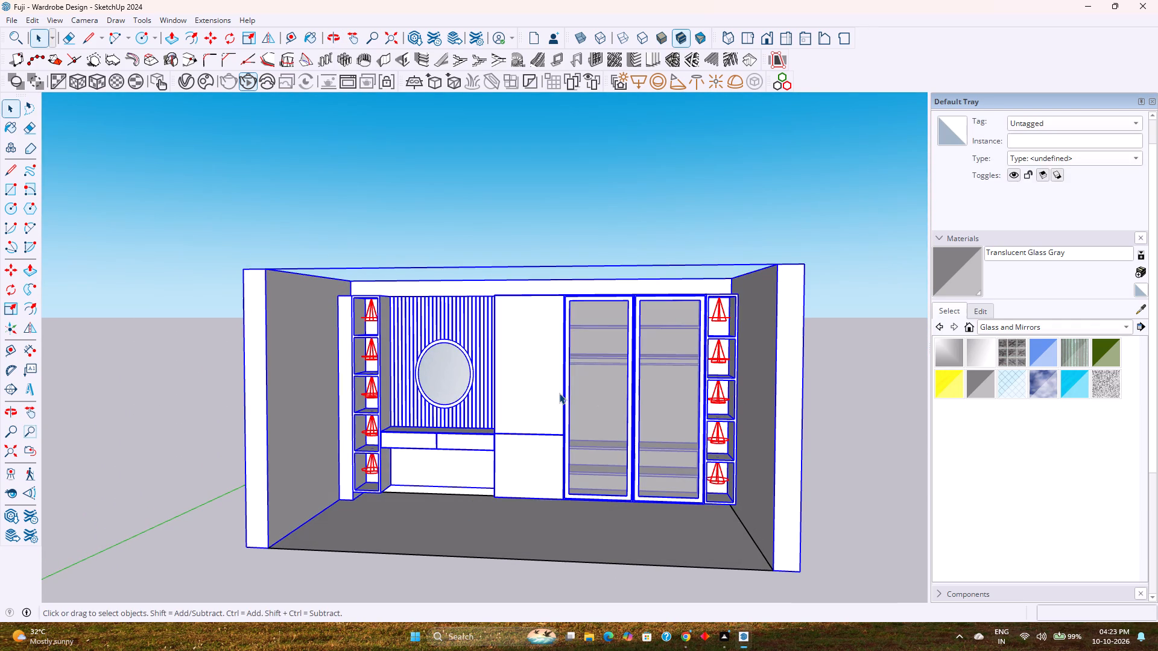
pyautogui.doubleClick(559, 393)
pyautogui.click(559, 393)
pyautogui.rightClick(559, 393)
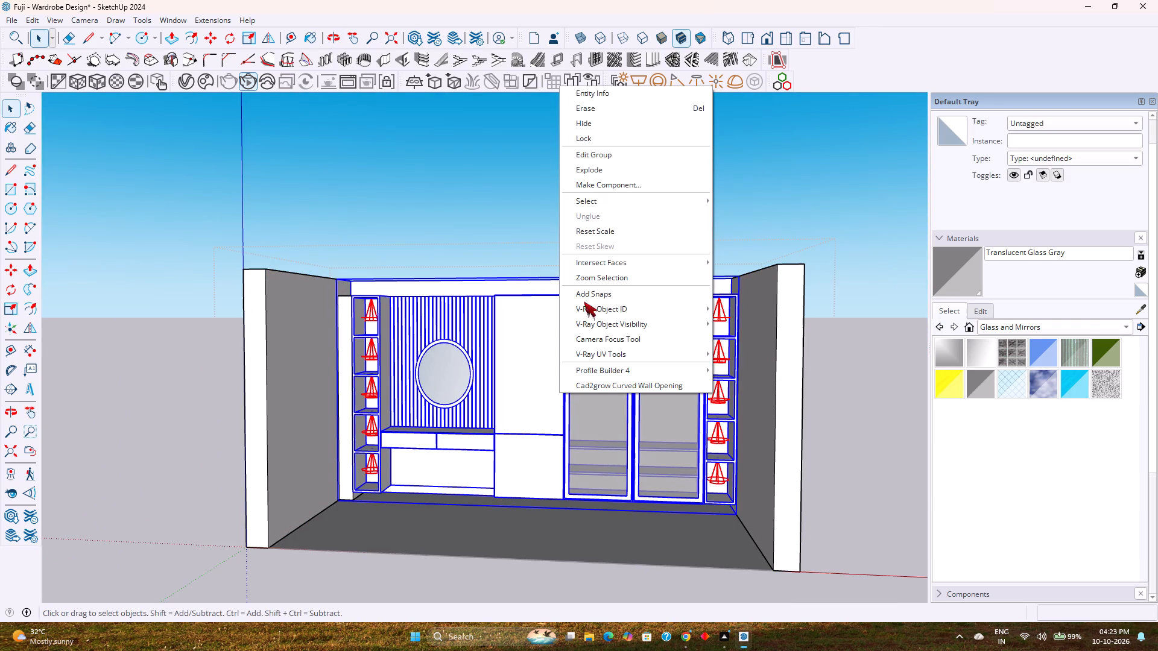
pyautogui.click(583, 126)
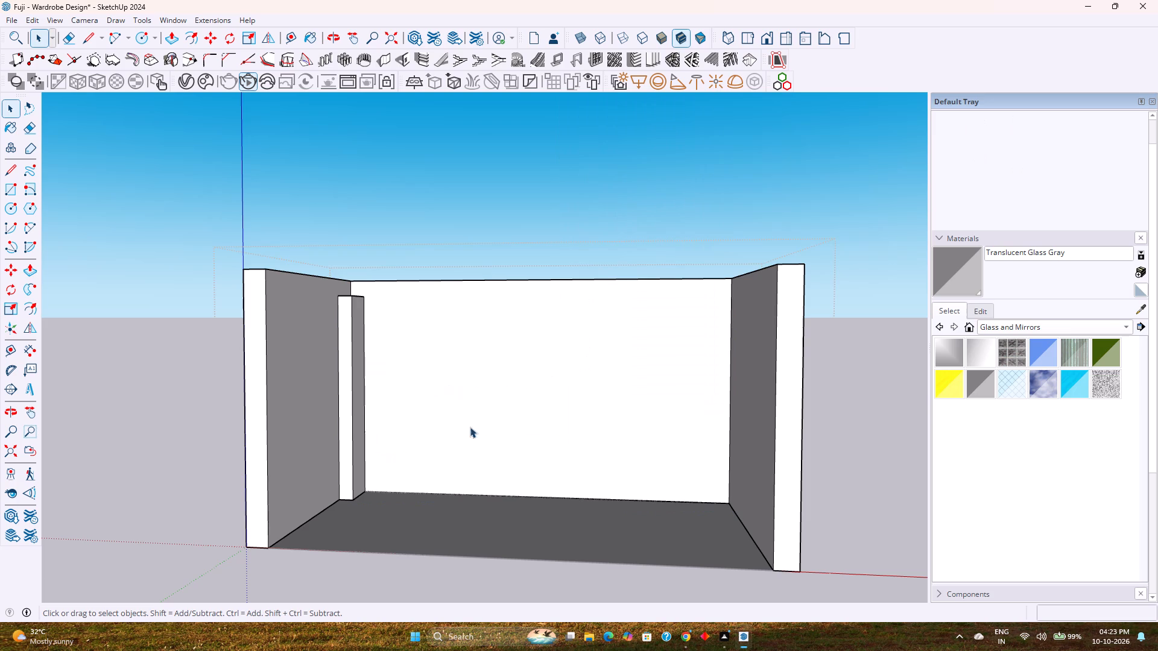
# Place a horizontal guide on the back wall 4" above its bottom edge.
pyautogui.doubleClick(441, 432)
pyautogui.click(479, 497)
pyautogui.click(286, 40)
pyautogui.click(478, 492)
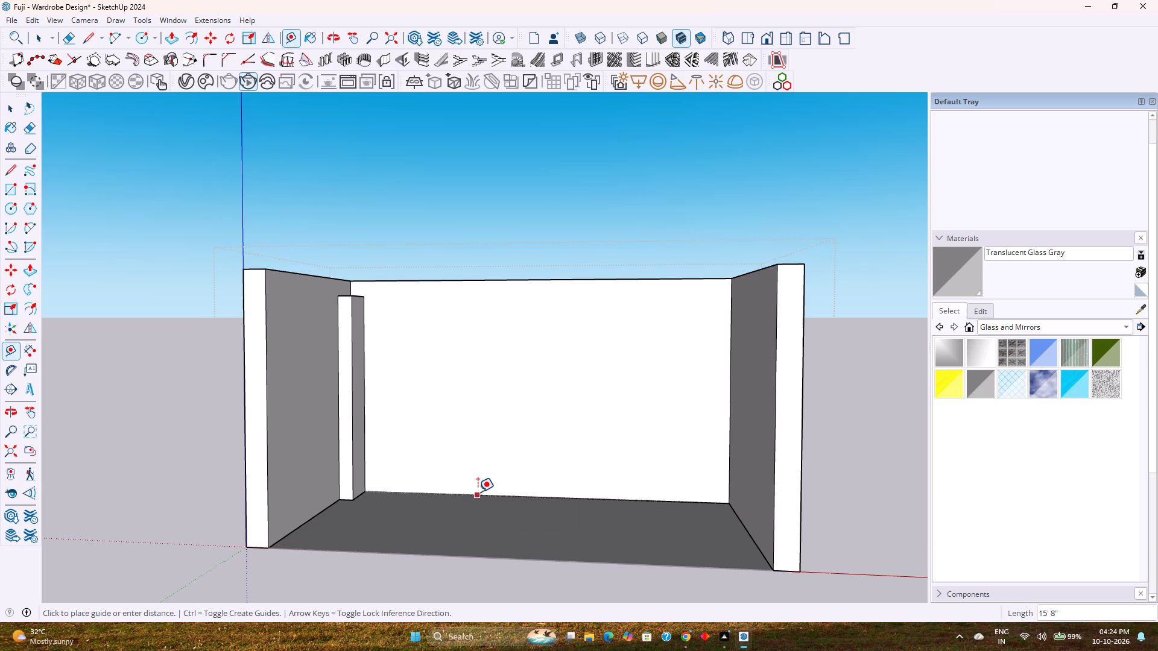
pyautogui.press('4')
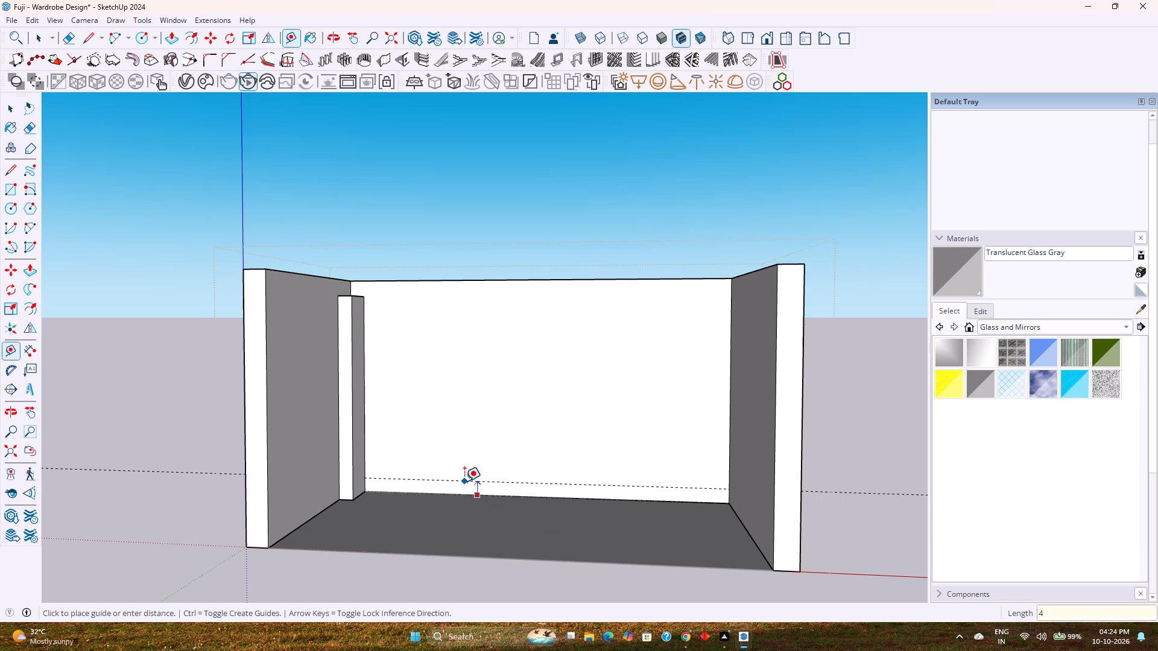
pyautogui.press('Return')
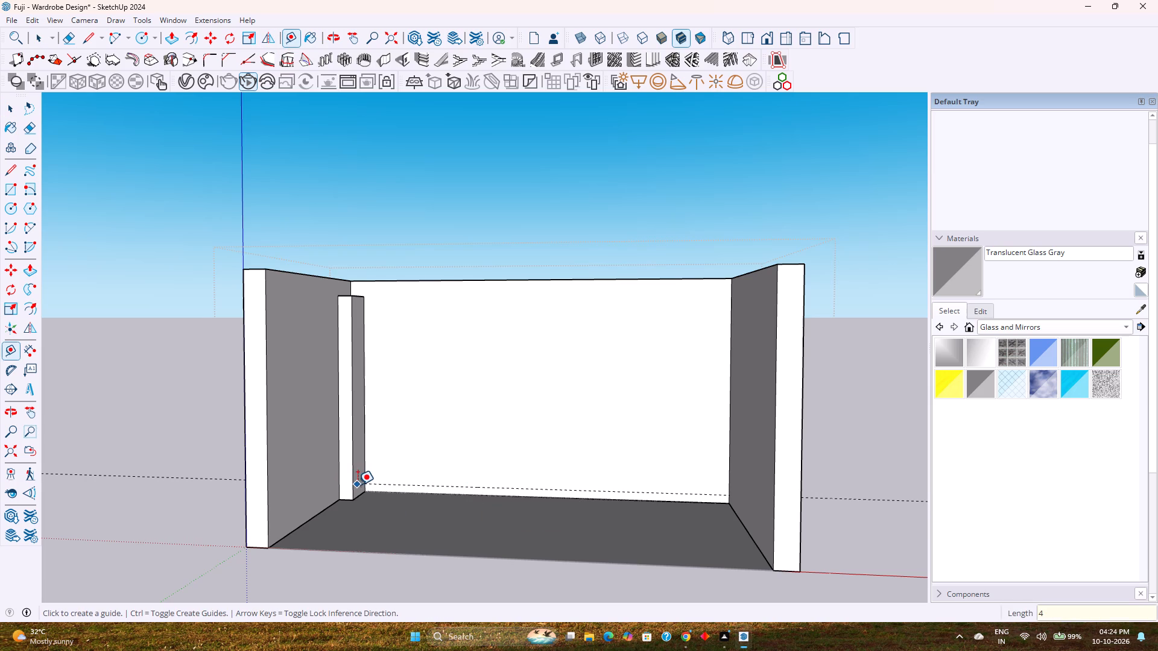
# Draw a line on the back wall along the guide, from the column to the opposite side wall.
pyautogui.click(86, 33)
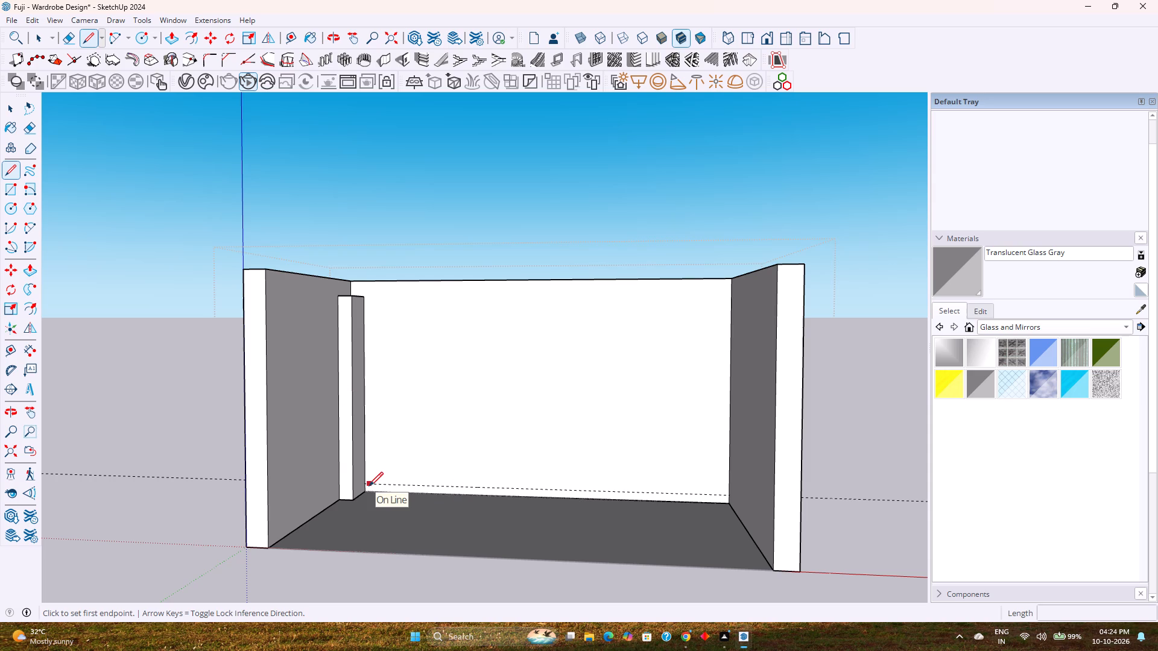
pyautogui.scroll(8, 365, 485)
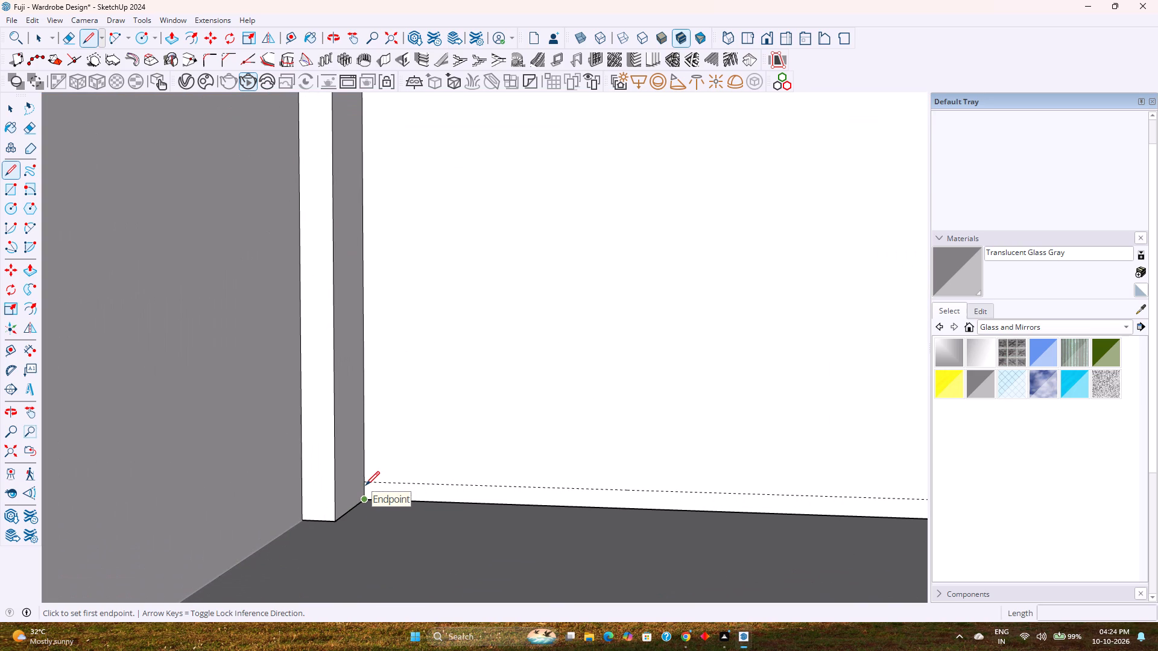
pyautogui.click(365, 482)
pyautogui.scroll(-9, 541, 494)
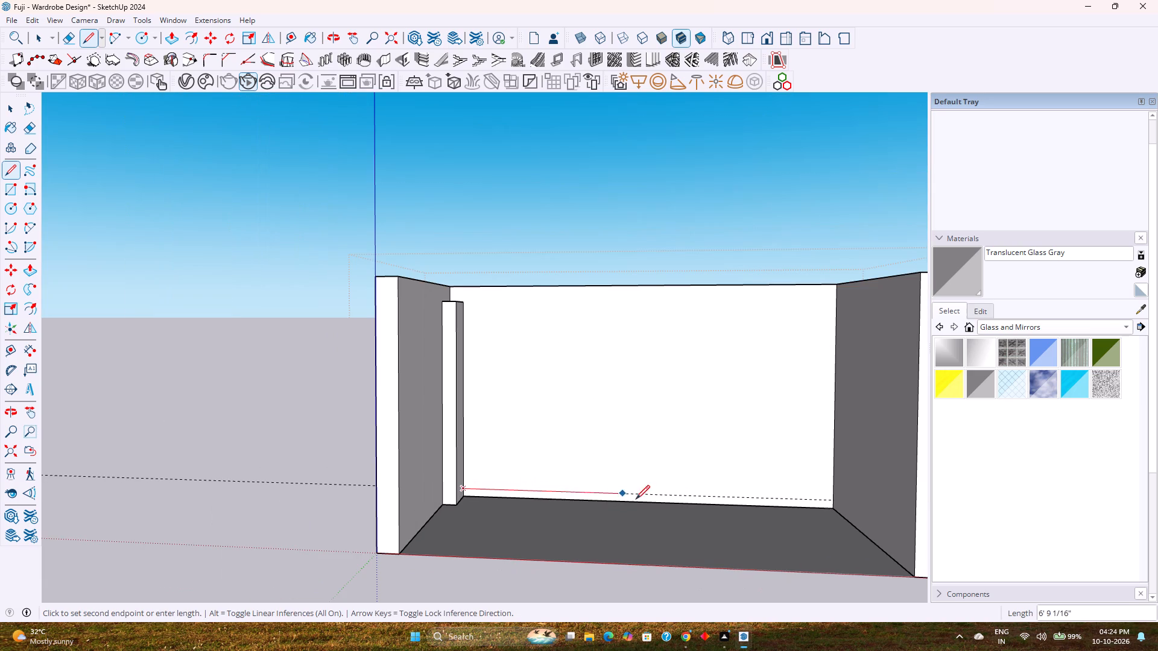
pyautogui.scroll(7, 834, 501)
pyautogui.click(834, 501)
pyautogui.press('space')
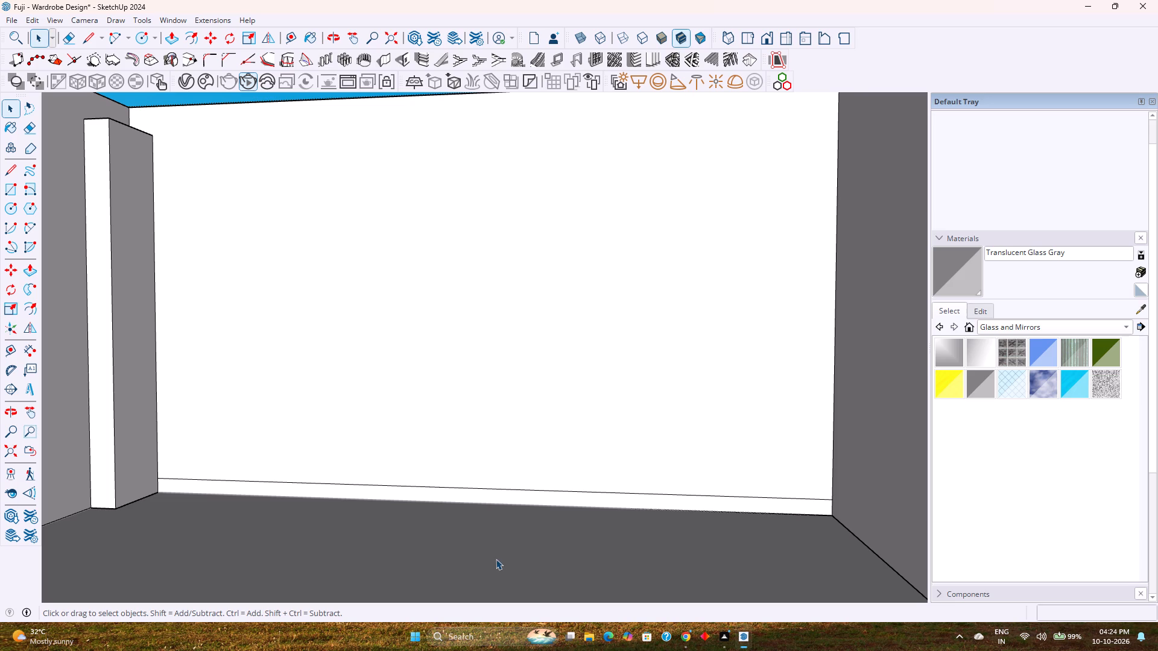
# Copy the 4" strip at the bottom of the back wall about 12' 6" along the green axis, out in front of the room.
pyautogui.scroll(-1, 482, 503)
pyautogui.doubleClick(486, 497)
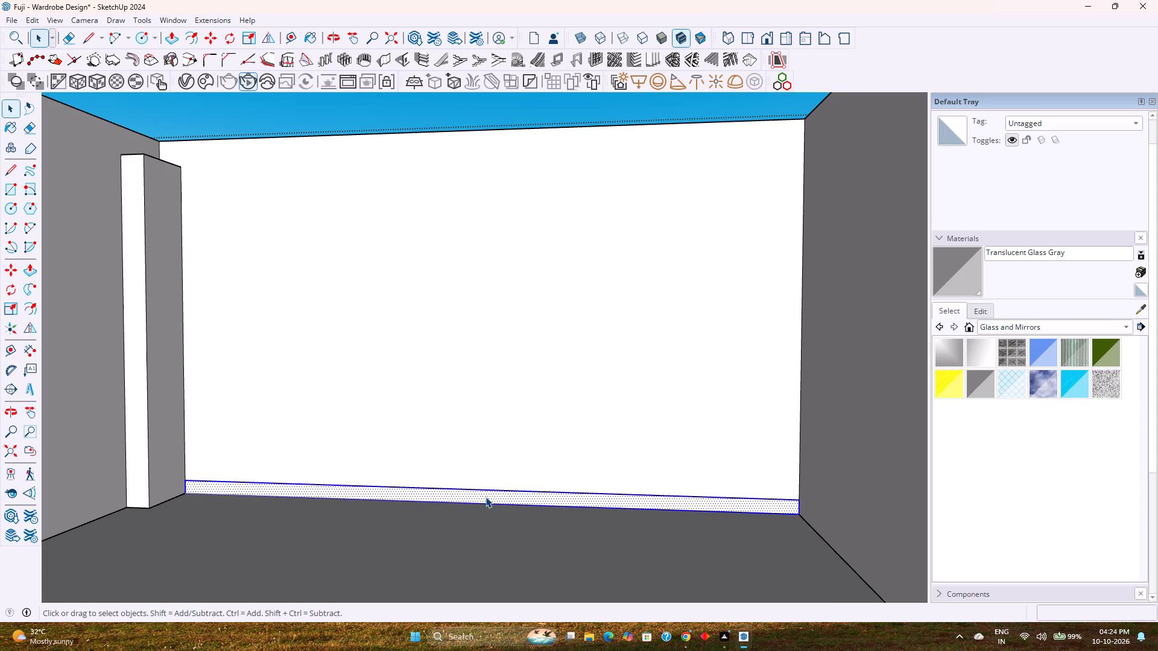
pyautogui.press('m')
pyautogui.click(802, 498)
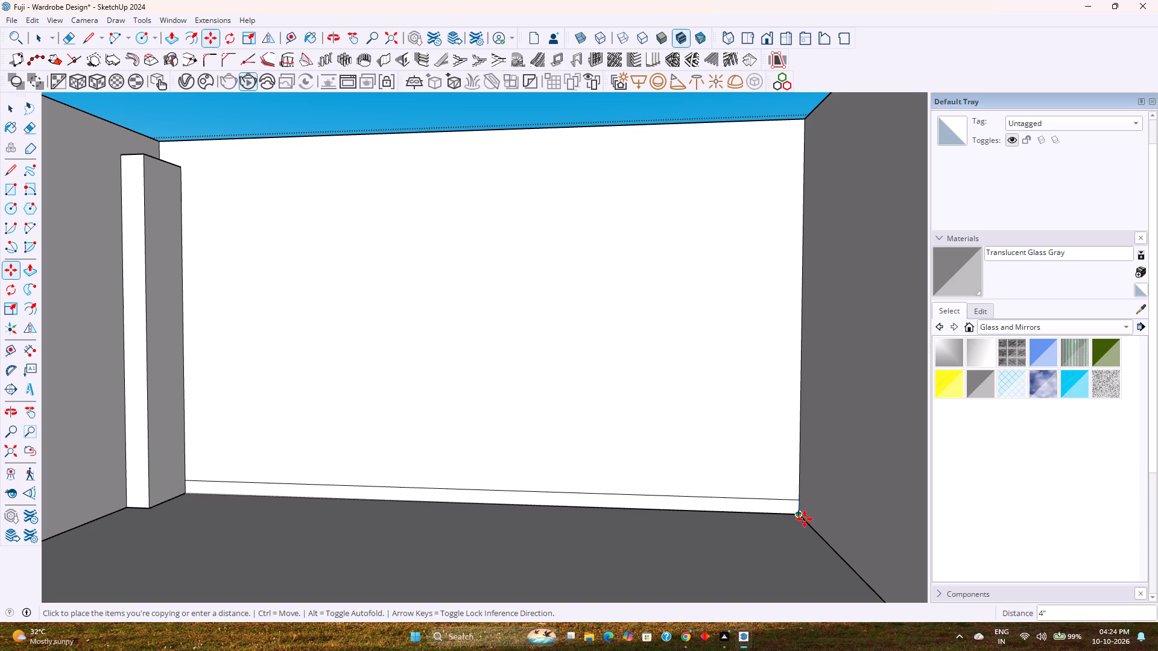
pyautogui.scroll(-16, 805, 519)
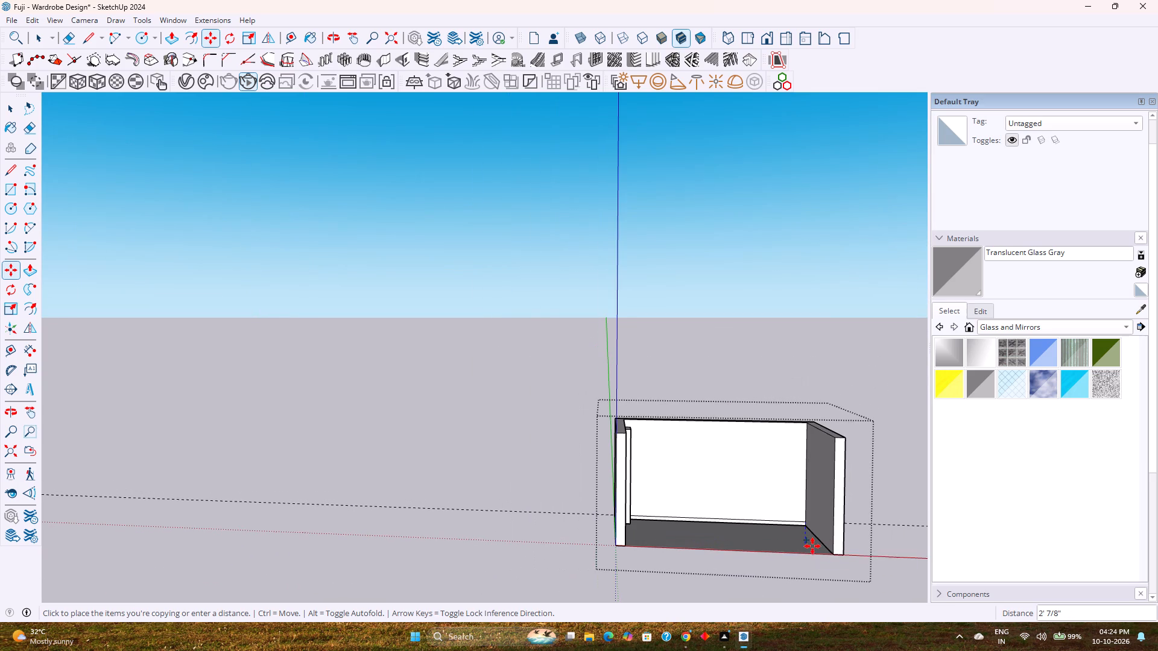
pyautogui.press('Left')
pyautogui.click(836, 574)
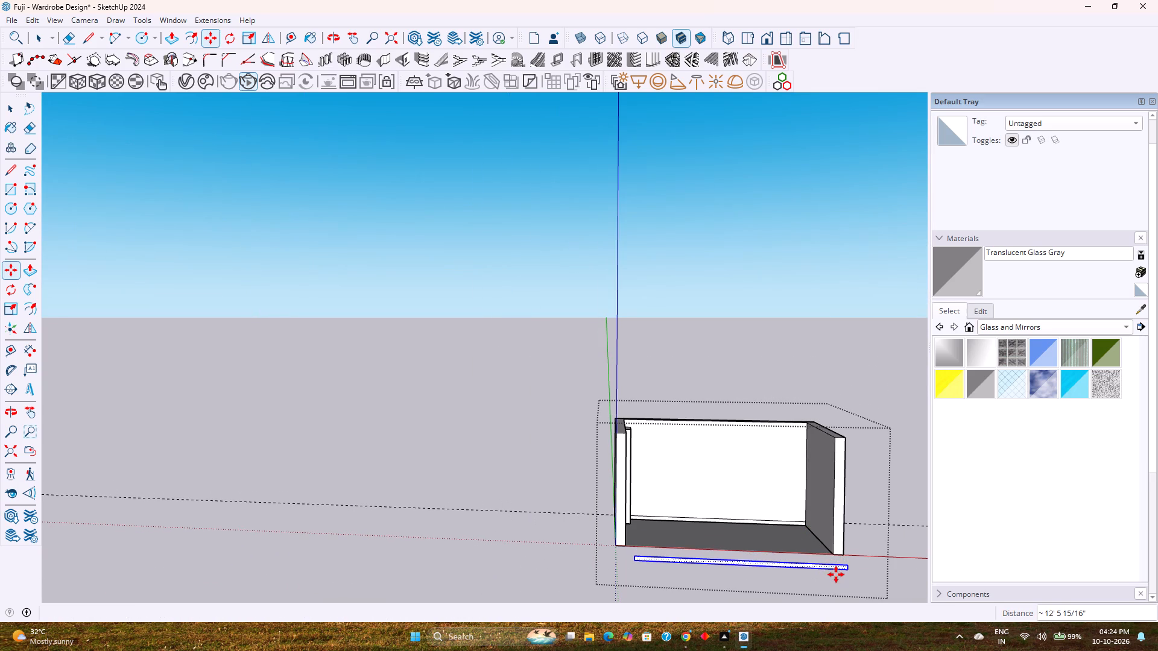
pyautogui.press('space')
# Make the copied strip a group.
pyautogui.scroll(5, 801, 564)
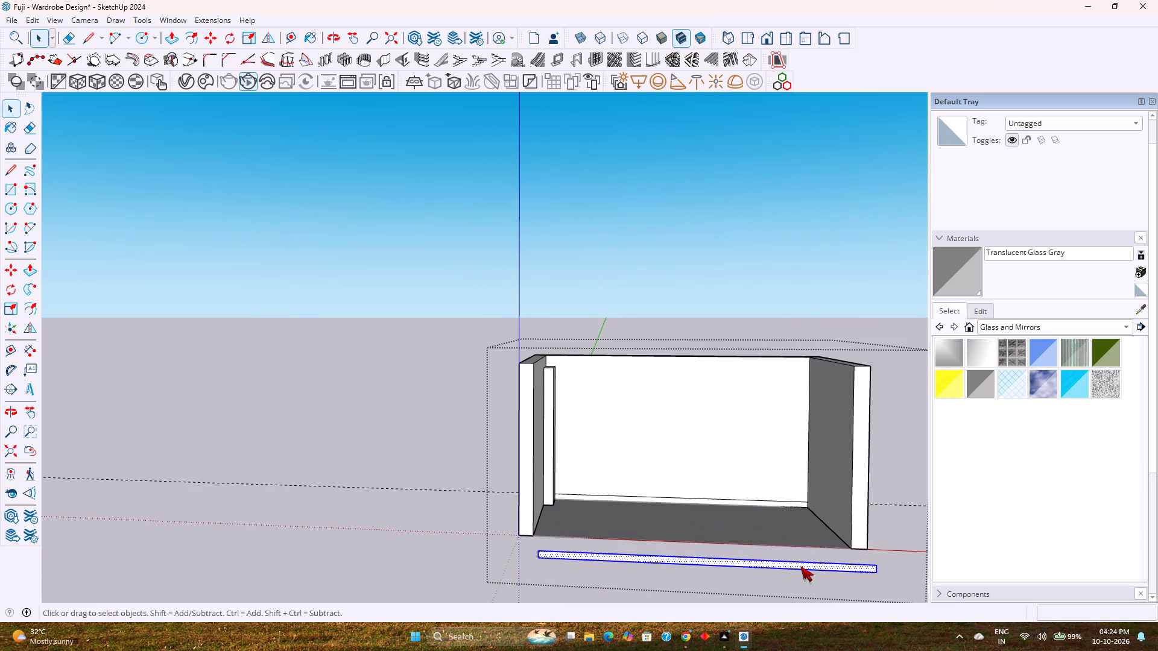
pyautogui.rightClick(800, 566)
pyautogui.click(845, 349)
# Delete the line drawn across the bottom of the back wall.
pyautogui.click(788, 500)
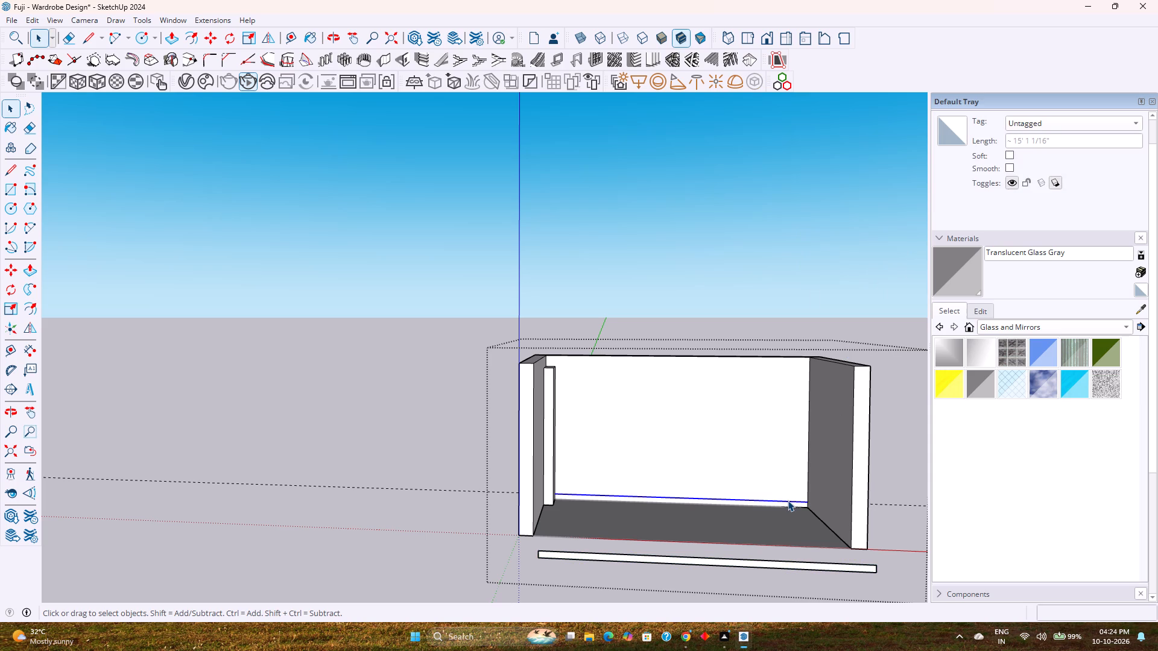
pyautogui.press('Delete')
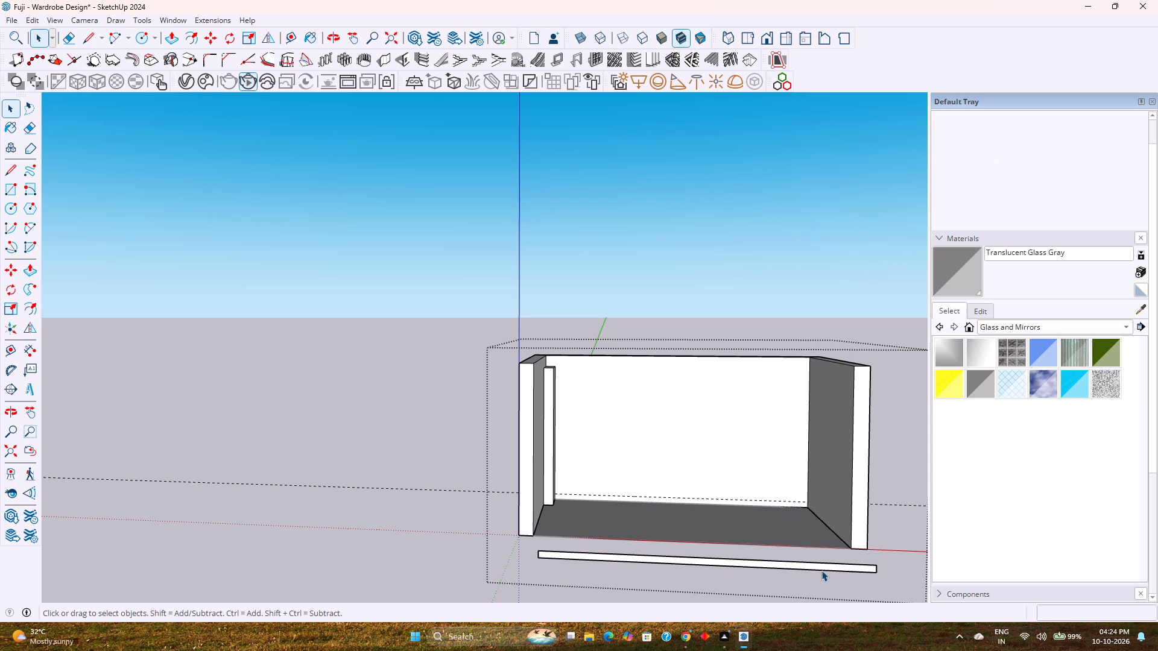
# Move the strip group back against the base of the back wall, aligned with the corner away from the column.
pyautogui.click(821, 570)
pyautogui.press('m')
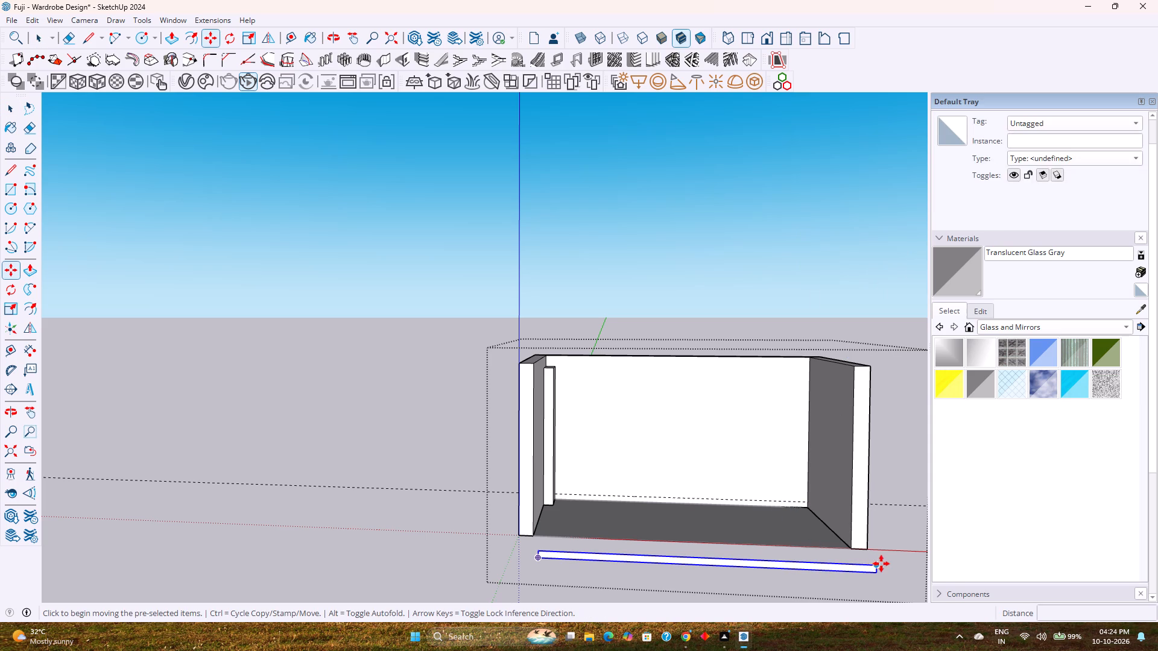
pyautogui.click(881, 564)
pyautogui.scroll(6, 810, 503)
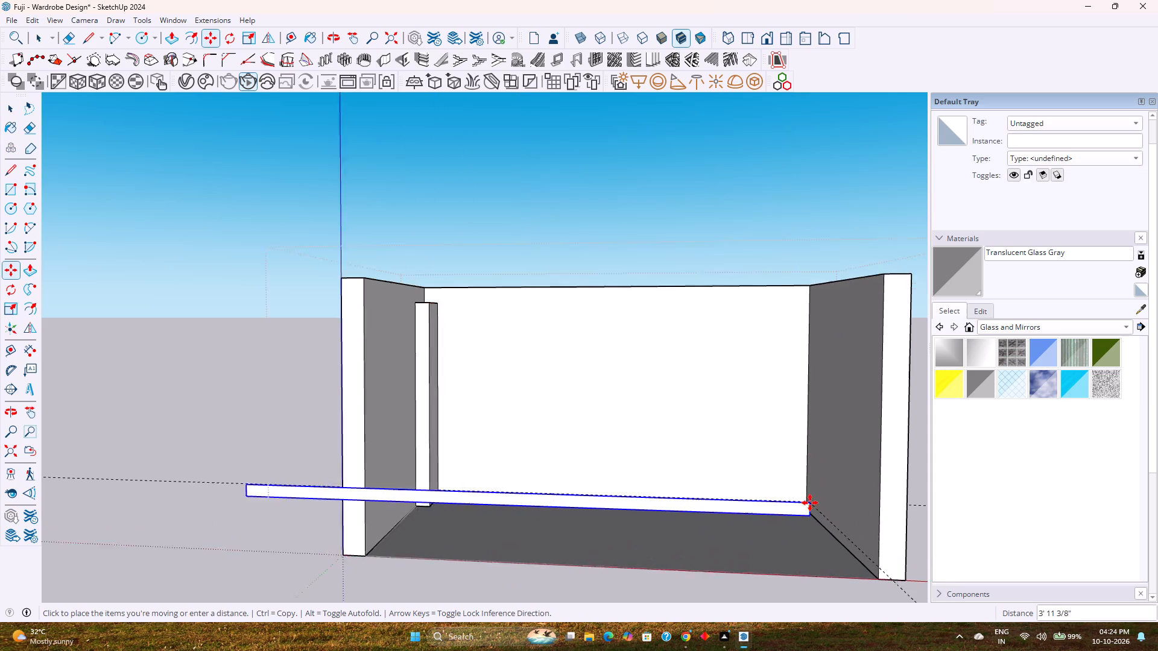
pyautogui.scroll(10, 810, 503)
pyautogui.click(802, 501)
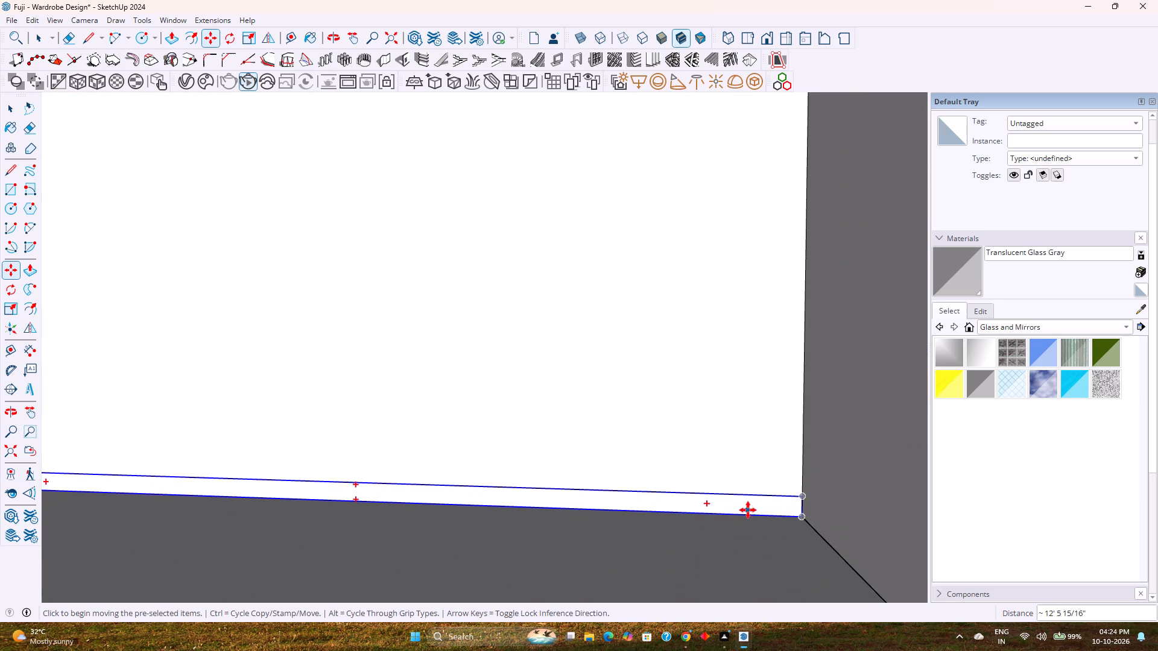
# Open the strip group and push/pull its front face 1'6" outward to form the plinth.
pyautogui.press('space')
pyautogui.doubleClick(726, 505)
pyautogui.press('p')
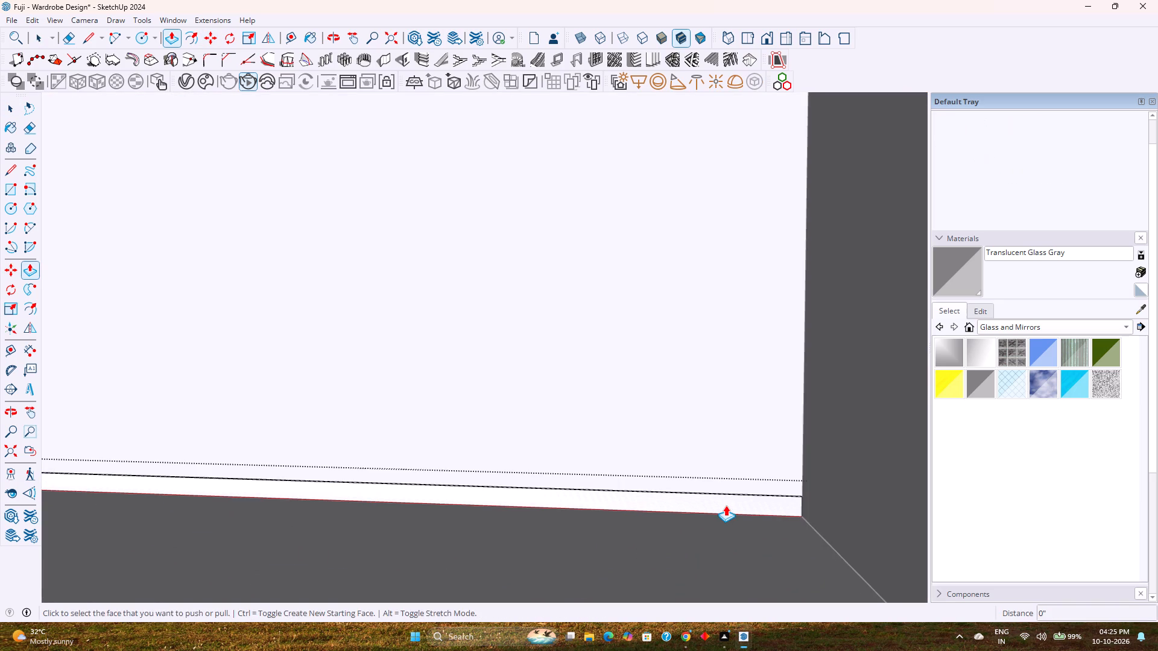
pyautogui.click(726, 505)
pyautogui.write("1'6")
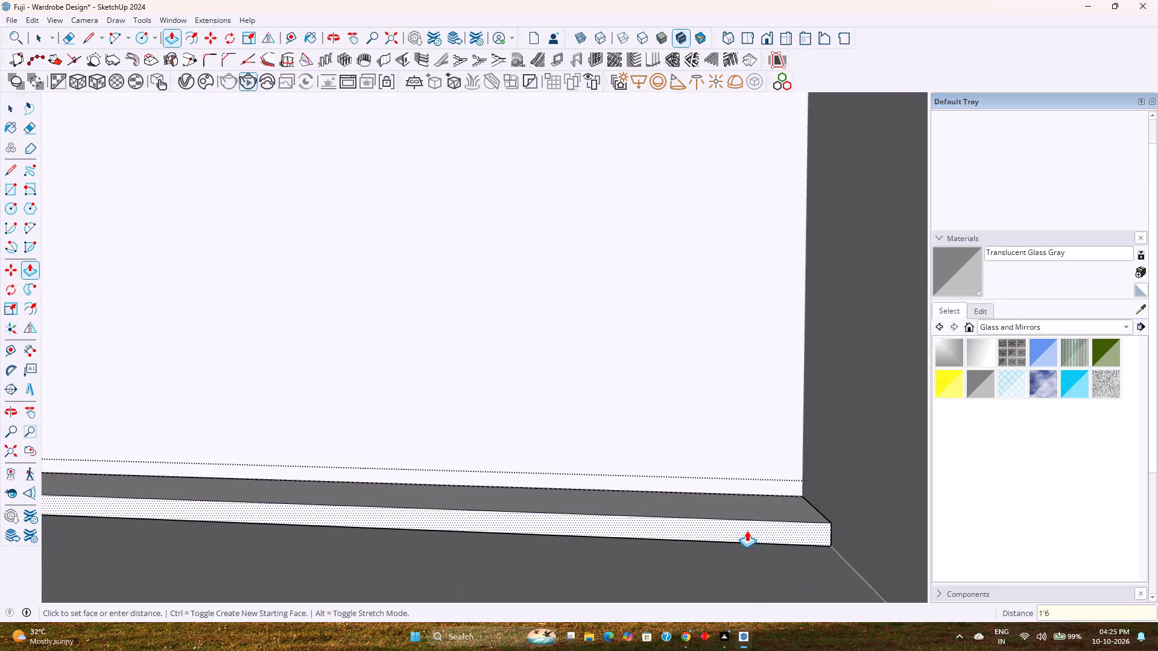
pyautogui.hotkey('shift', '"')
pyautogui.press('Return')
pyautogui.moveTo(746, 530); pyautogui.dragTo(806, 623, button='middle')
pyautogui.scroll(-1, 806, 623)
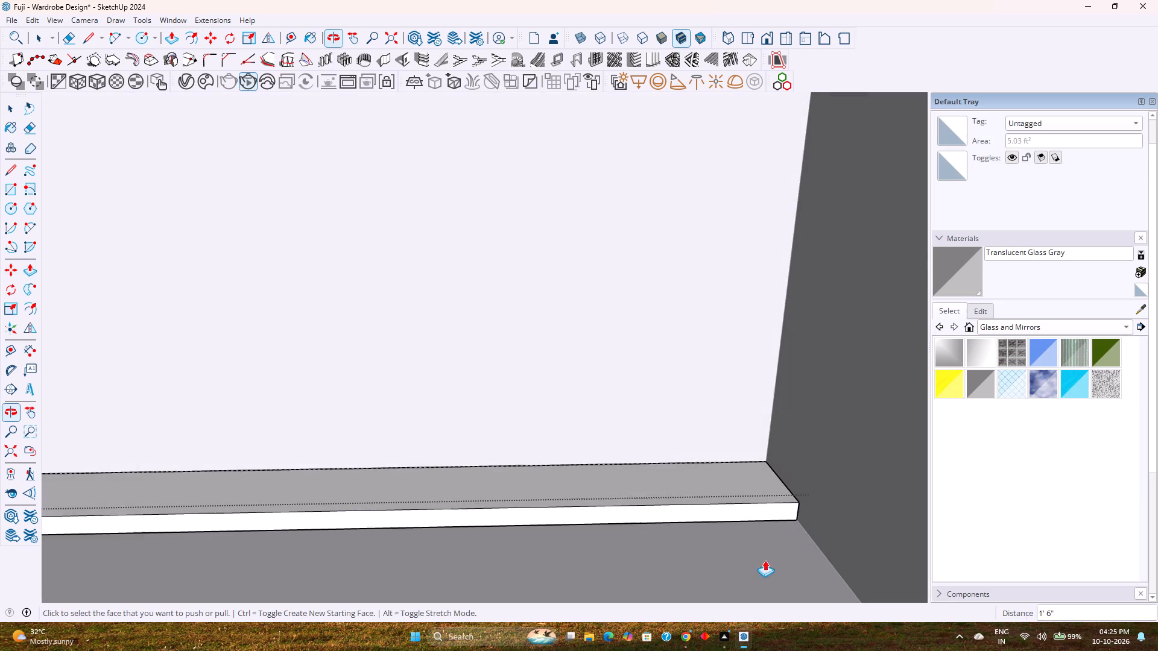
pyautogui.scroll(-9, 765, 560)
pyautogui.moveTo(717, 511); pyautogui.dragTo(493, 551, button='middle')
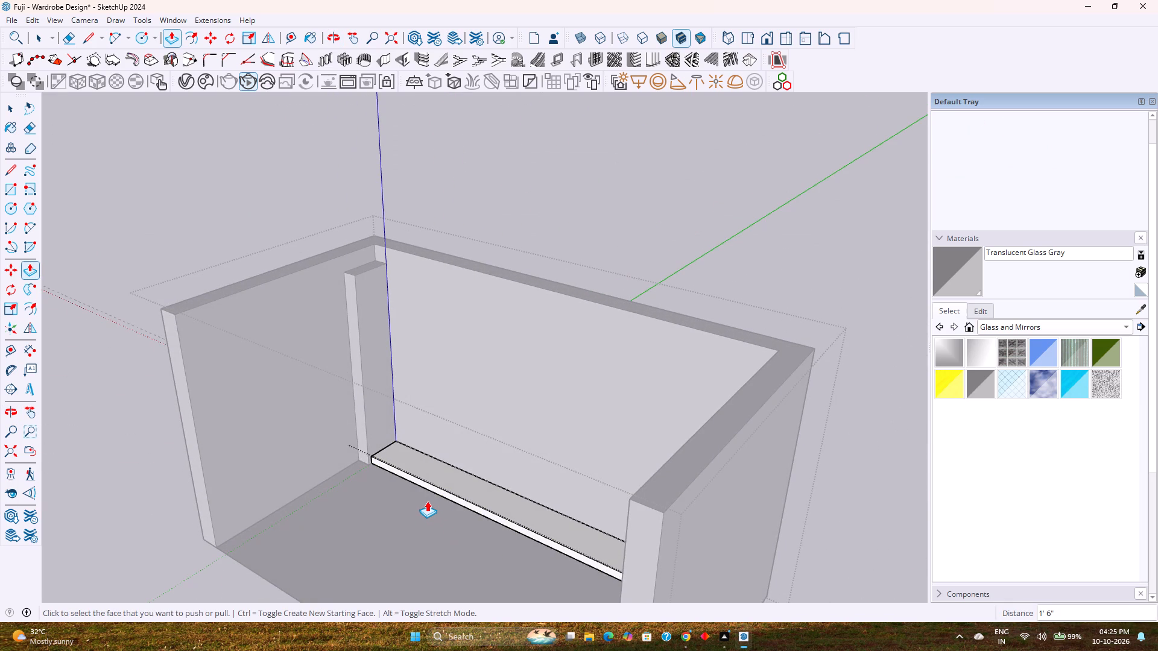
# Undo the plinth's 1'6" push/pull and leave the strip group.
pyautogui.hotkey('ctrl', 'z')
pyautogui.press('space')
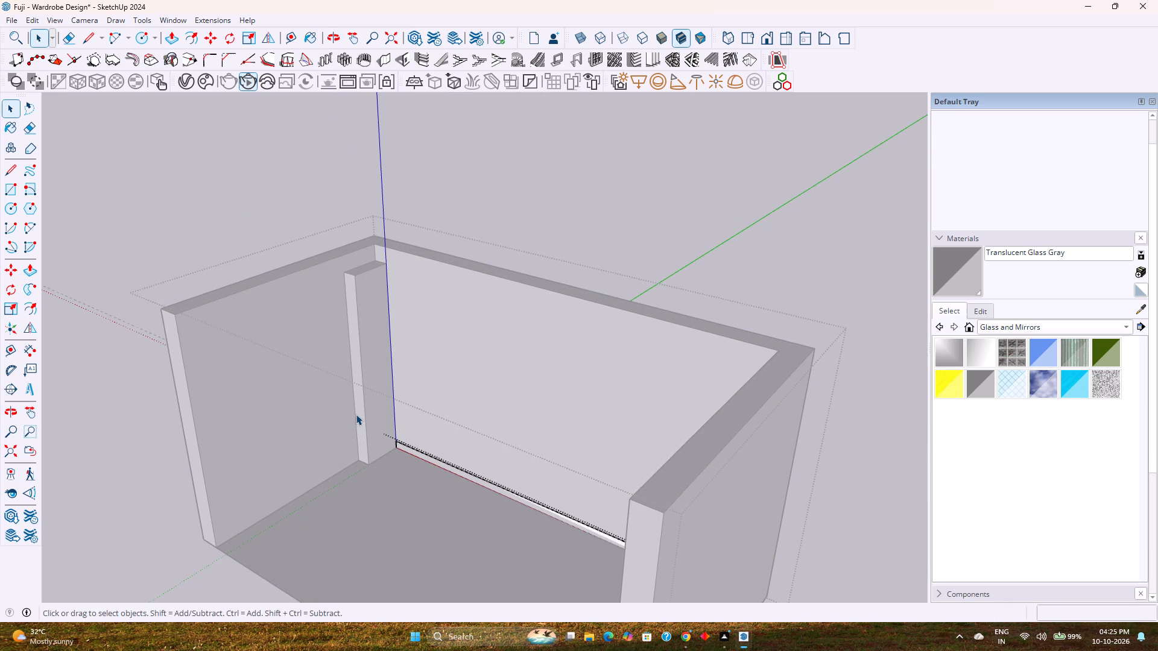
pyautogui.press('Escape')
# Push/pull the corner column's front face back 1'8" so it lies flush with the back wall.
pyautogui.press('p')
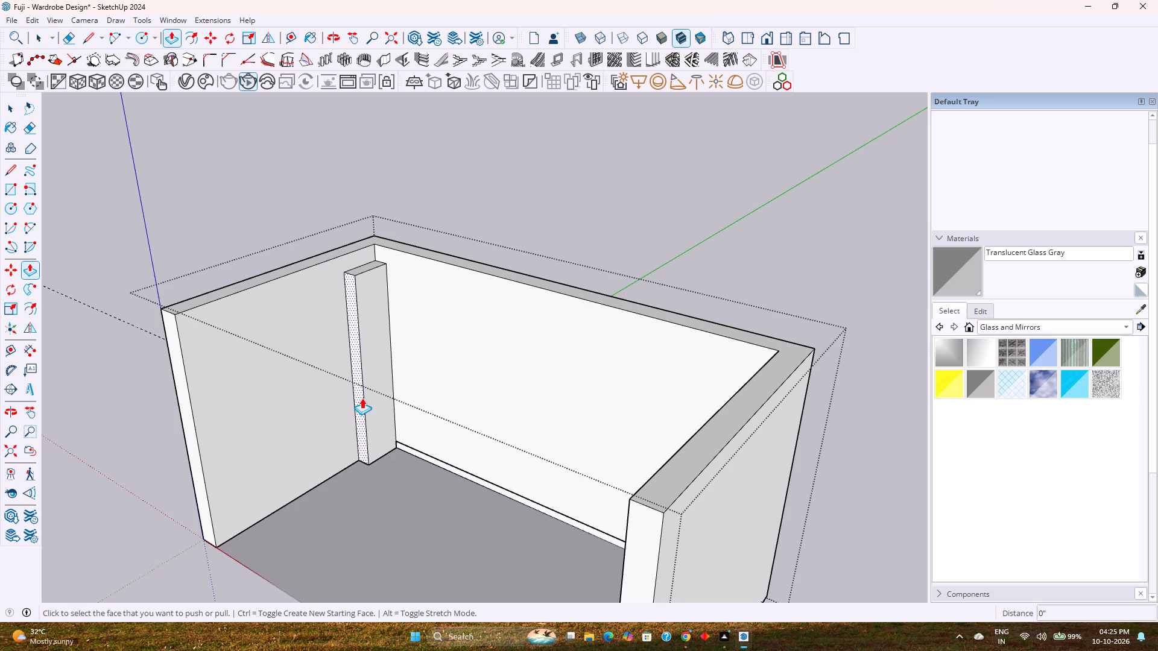
pyautogui.click(360, 398)
pyautogui.click(389, 363)
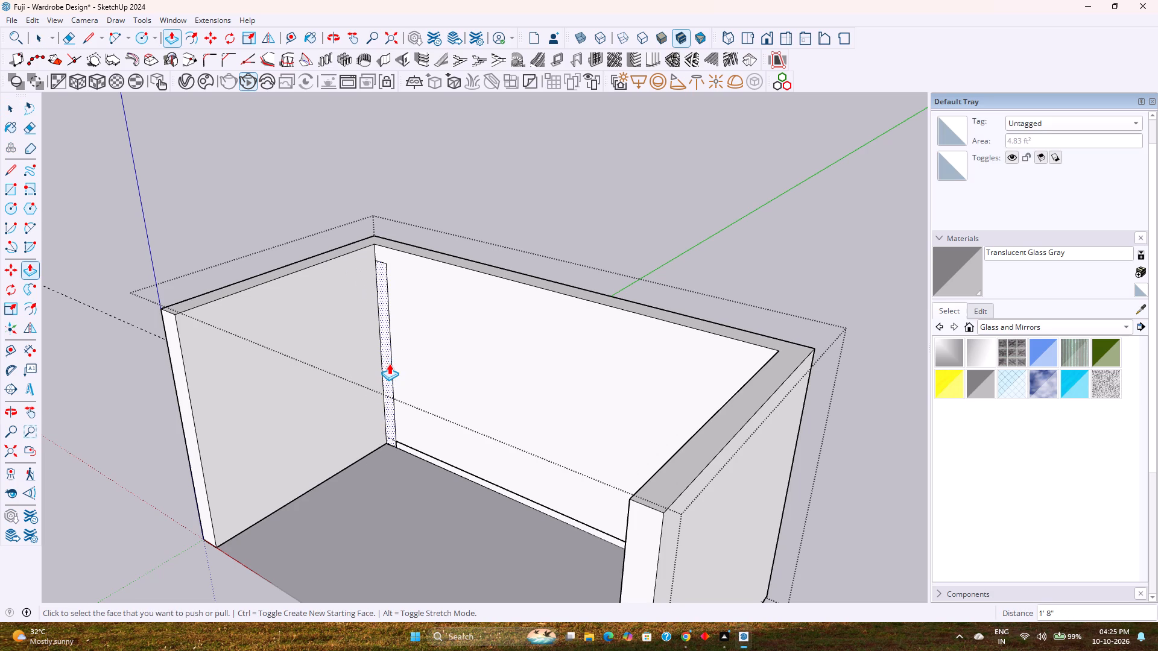
pyautogui.press('space')
# Open the strip group at the back wall's base, push/pull its front face 1'6" outward, and close the group.
pyautogui.scroll(7, 393, 401)
pyautogui.moveTo(384, 409); pyautogui.dragTo(385, 410, button='middle')
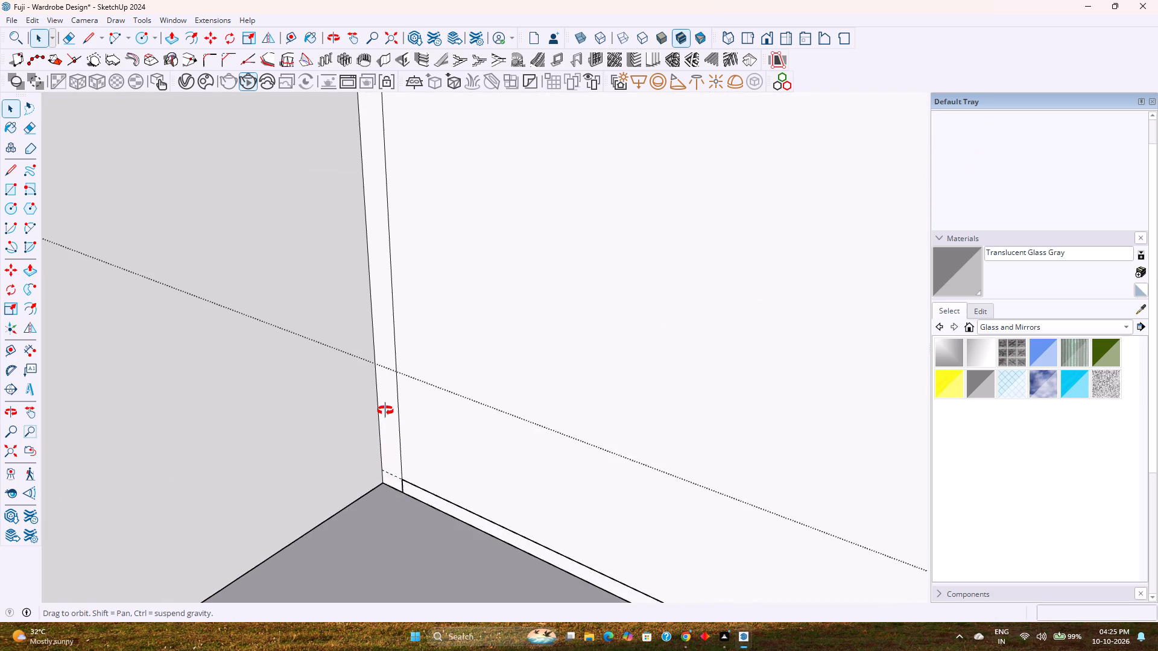
pyautogui.moveTo(385, 410); pyautogui.dragTo(501, 468, button='middle')
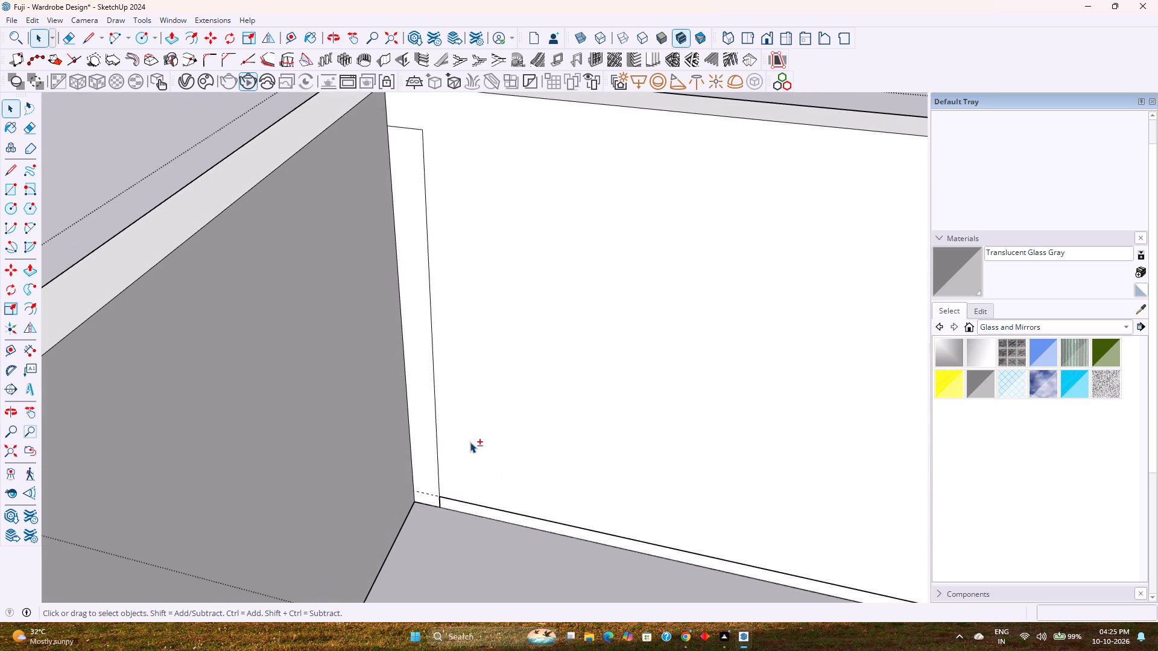
pyautogui.keyDown('shift'); pyautogui.moveTo(470, 442); pyautogui.dragTo(452, 498, button='middle'); pyautogui.keyUp('shift')
pyautogui.moveTo(446, 511); pyautogui.dragTo(448, 480, button='middle')
pyautogui.scroll(-2, 441, 488)
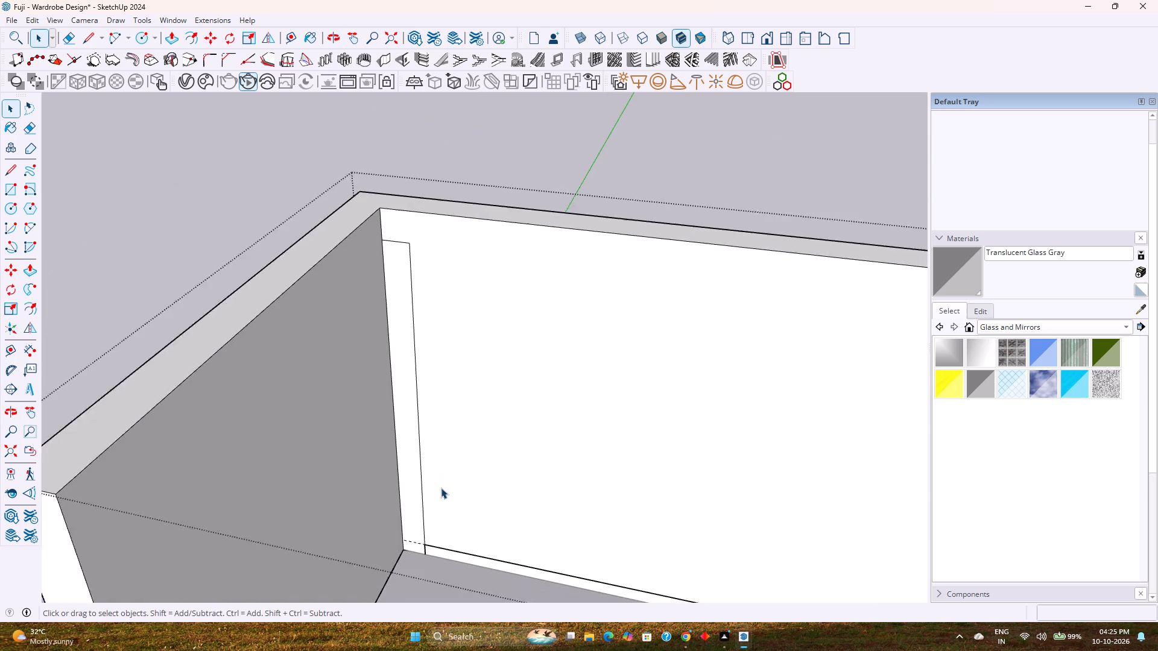
pyautogui.scroll(-1, 441, 488)
pyautogui.scroll(13, 417, 548)
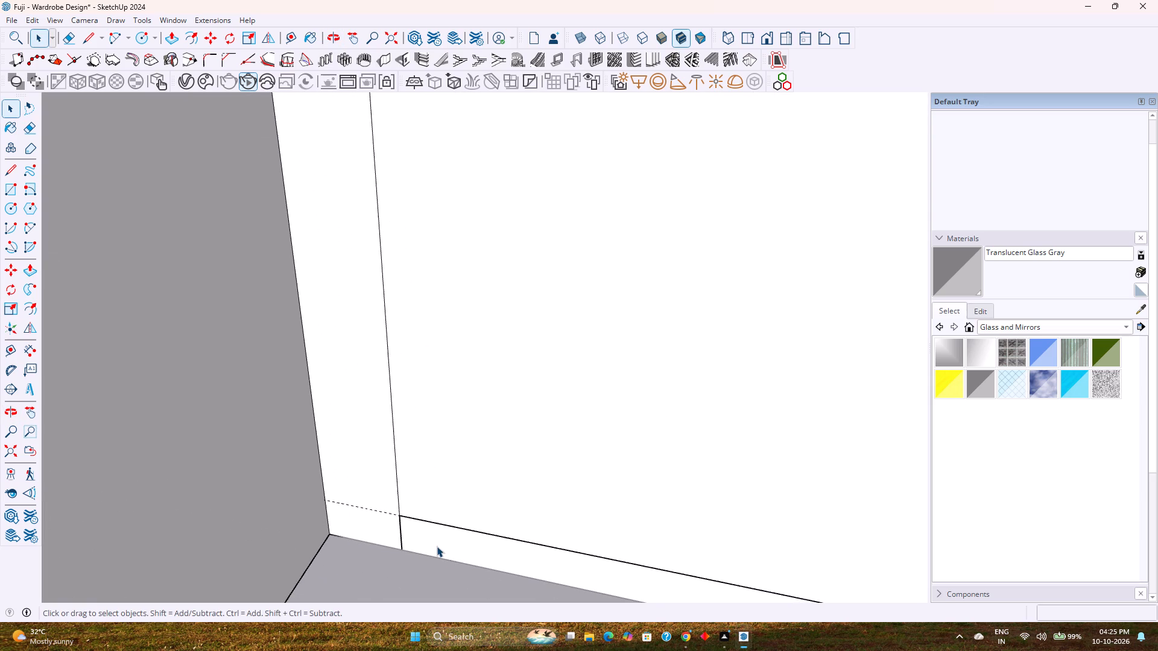
pyautogui.doubleClick(437, 546)
pyautogui.scroll(-4, 431, 503)
pyautogui.press('Escape')
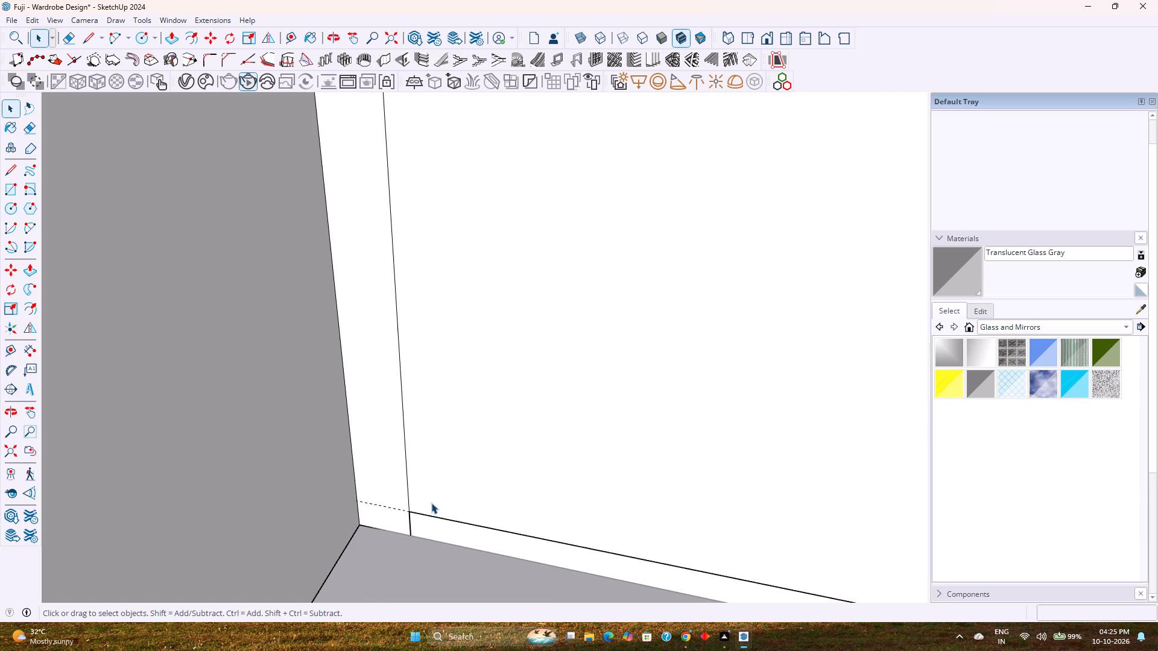
pyautogui.scroll(-5, 438, 517)
pyautogui.click(455, 526)
pyautogui.click(455, 526)
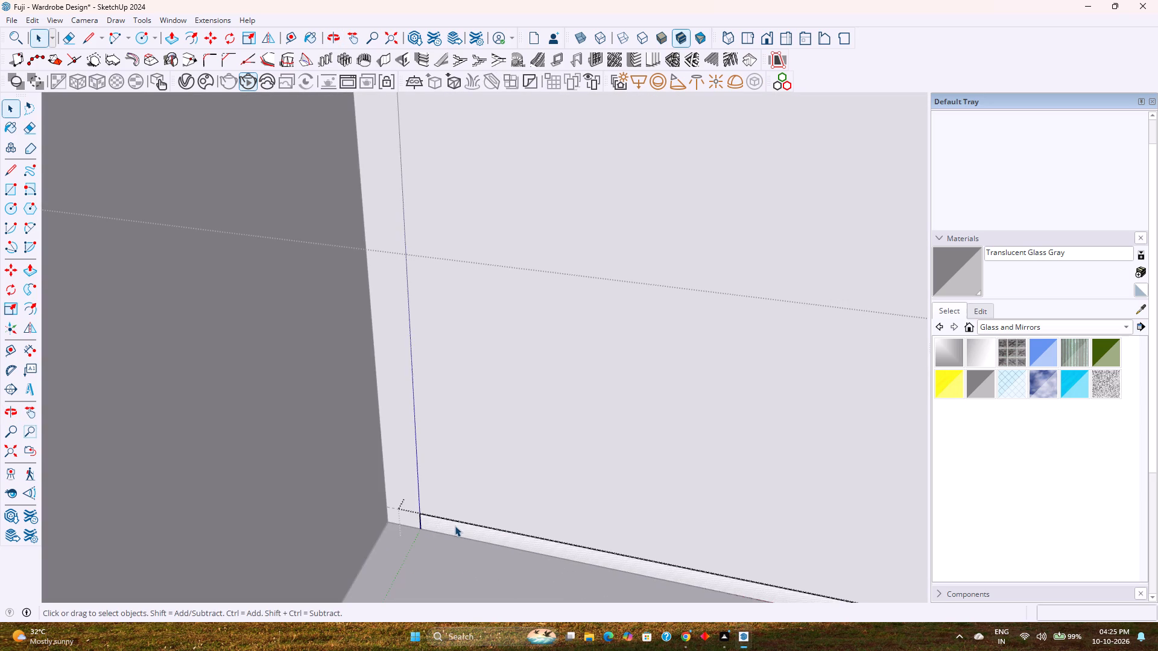
pyautogui.press('p')
pyautogui.click(455, 526)
pyautogui.write("1'6")
pyautogui.hotkey('shift', '"')
pyautogui.press('Return')
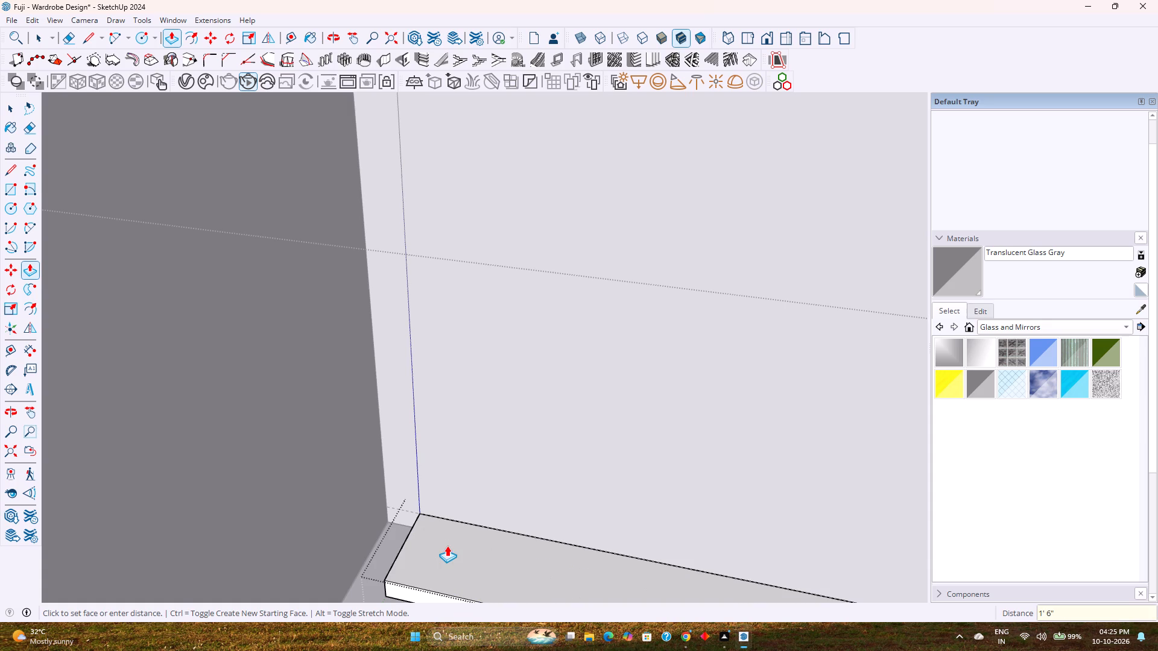
pyautogui.press('space')
pyautogui.scroll(-3, 447, 544)
pyautogui.press('Escape')
pyautogui.moveTo(436, 539); pyautogui.dragTo(446, 547, button='middle')
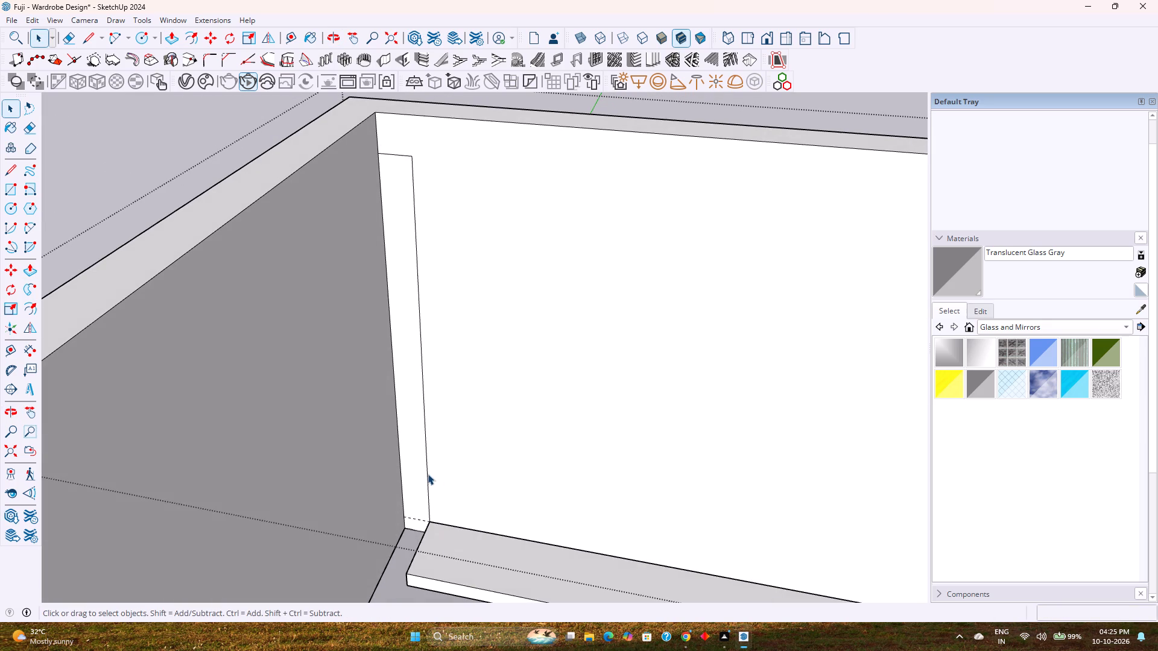
# Open the plinth group and push/pull its end face about 6 15/16" to meet the side wall at the former column corner.
pyautogui.click(427, 472)
pyautogui.moveTo(433, 493); pyautogui.dragTo(504, 517, button='middle')
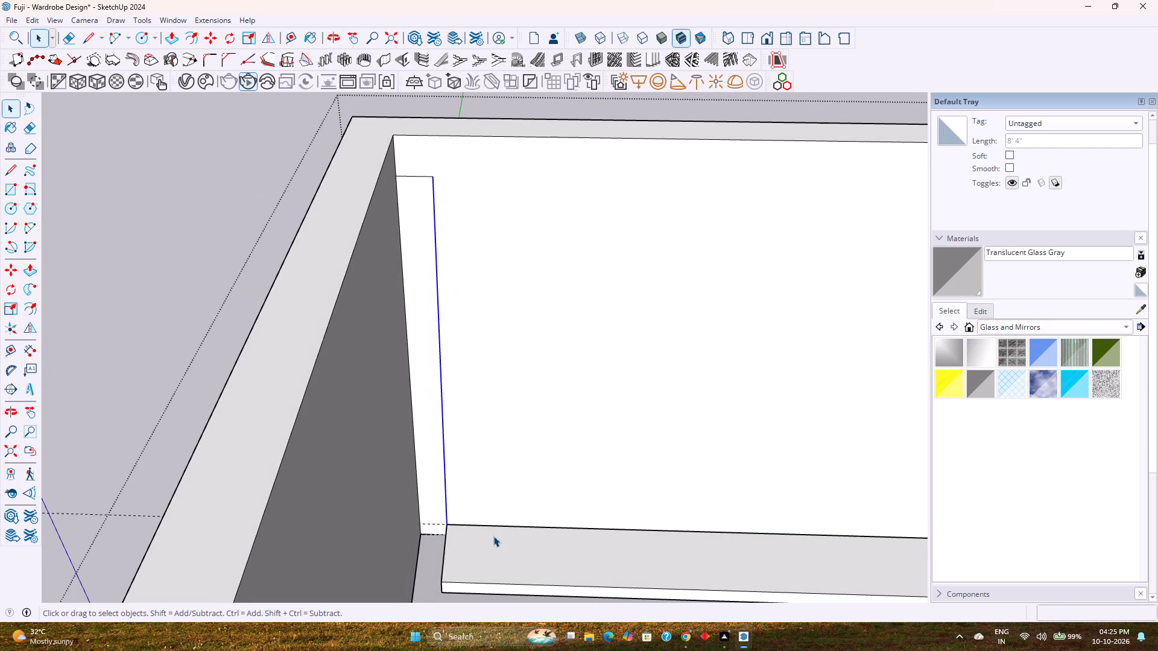
pyautogui.scroll(4, 483, 544)
pyautogui.keyDown('shift'); pyautogui.moveTo(440, 549); pyautogui.dragTo(484, 511, button='middle'); pyautogui.keyUp('shift')
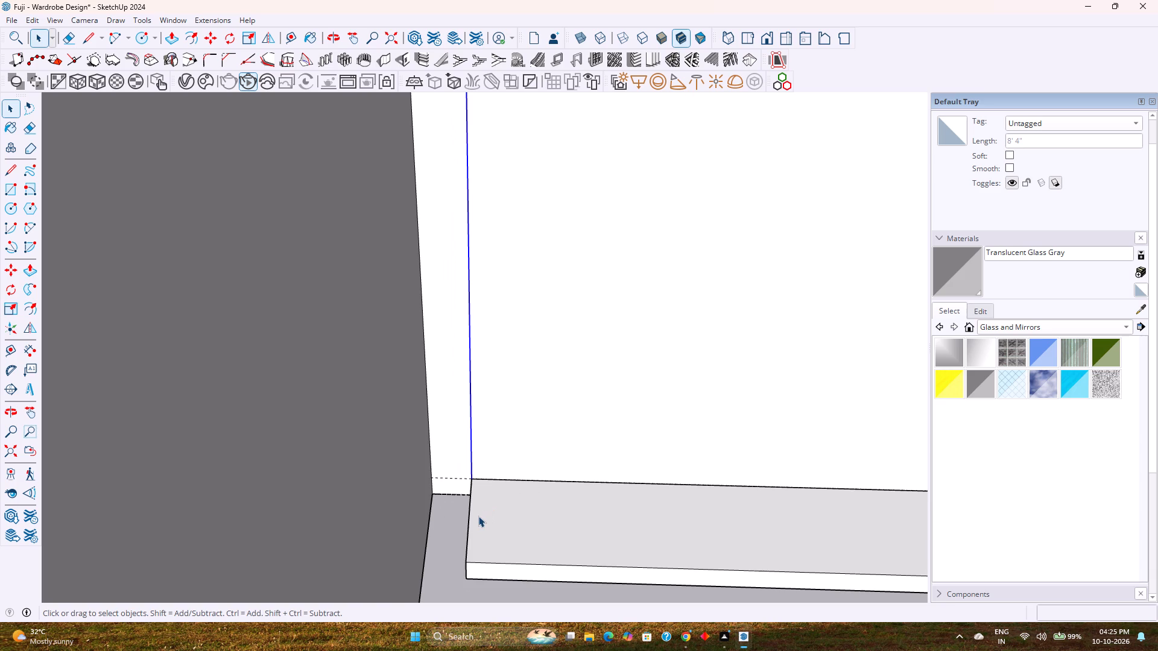
pyautogui.scroll(8, 478, 516)
pyautogui.moveTo(452, 512); pyautogui.dragTo(466, 509, button='middle')
pyautogui.scroll(8, 464, 501)
pyautogui.moveTo(464, 500); pyautogui.dragTo(507, 480, button='middle')
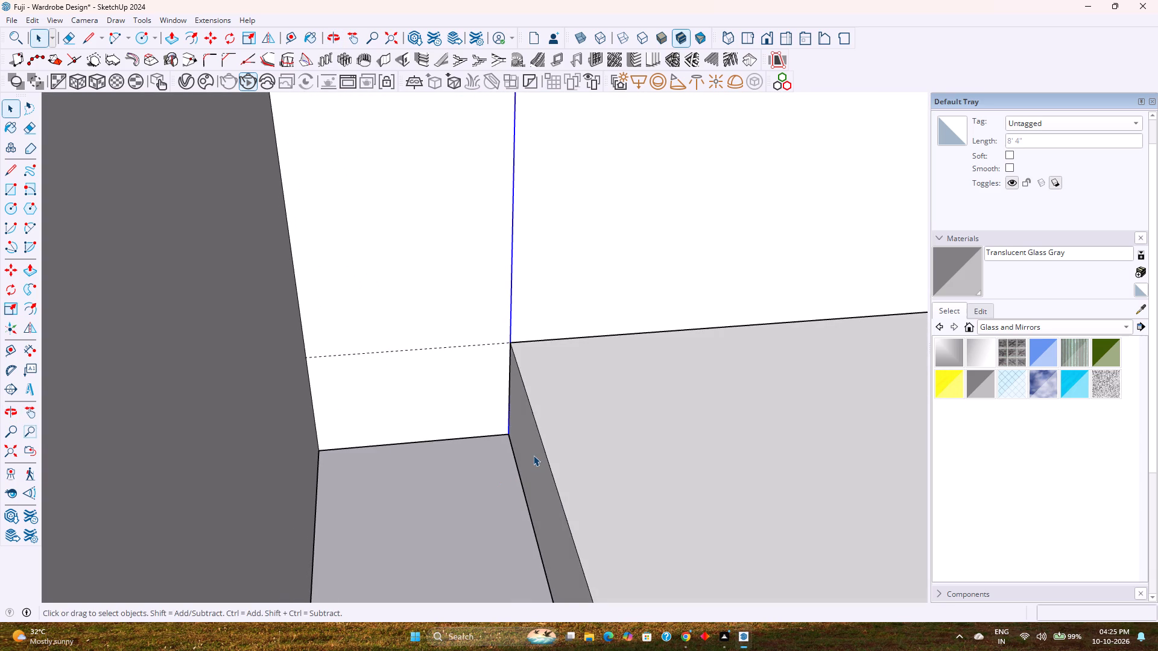
pyautogui.doubleClick(533, 455)
pyautogui.press('p')
pyautogui.click(533, 455)
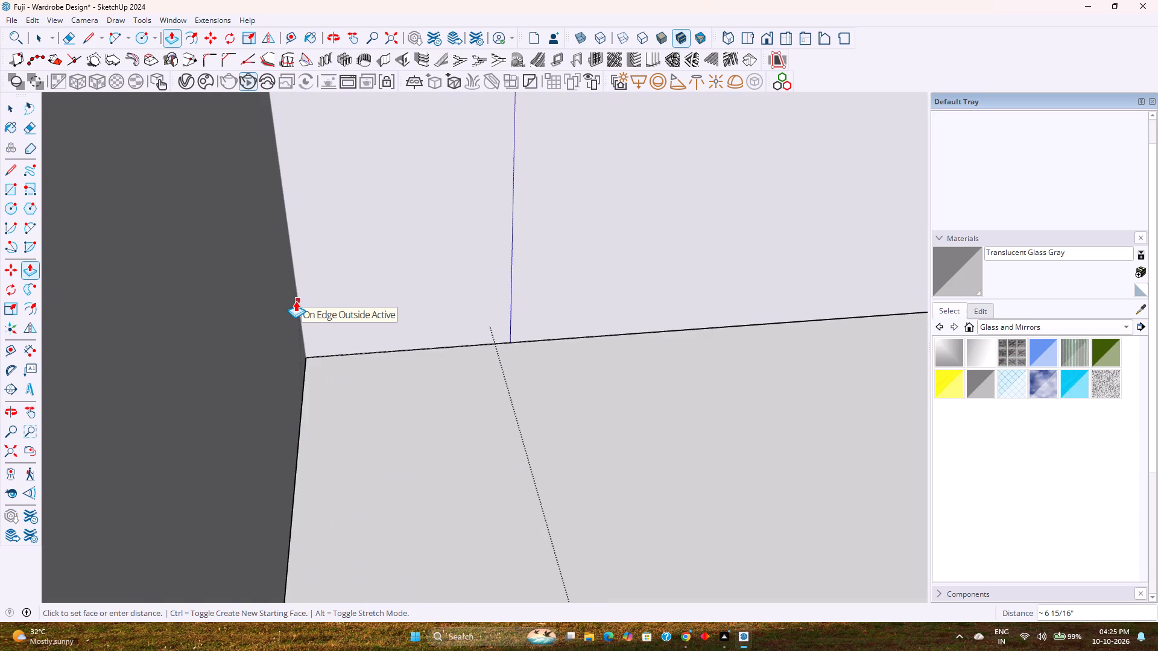
pyautogui.click(265, 322)
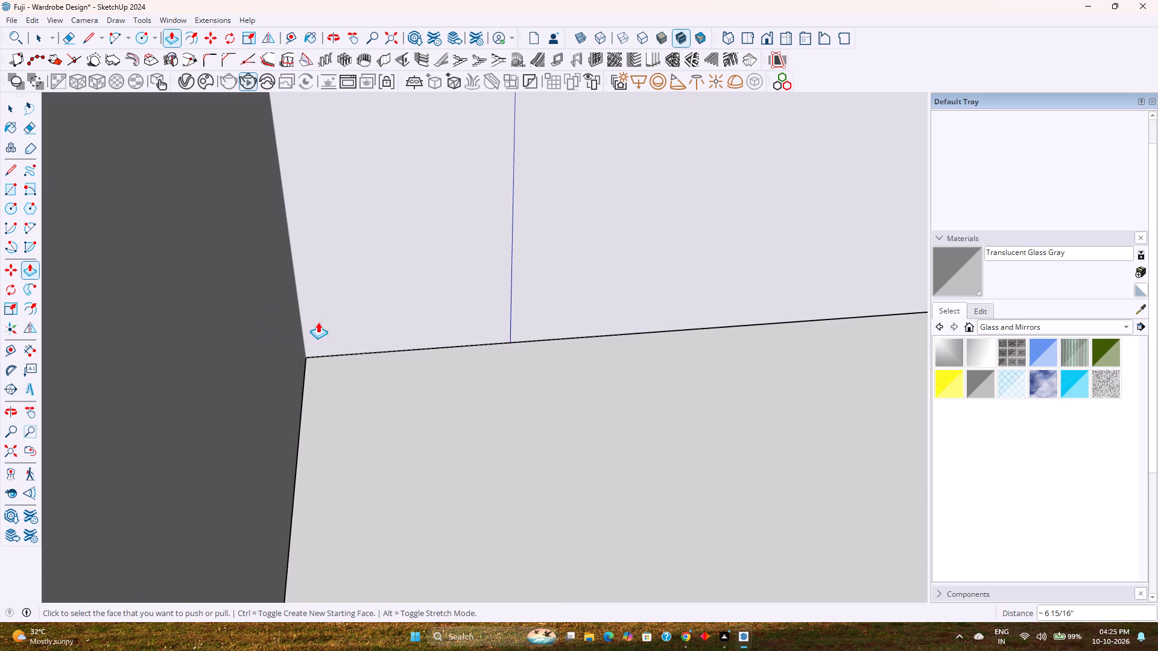
pyautogui.press('space')
# Copy the plinth top's end edge about 6 15/16" along the plinth to the former column's outline.
pyautogui.click(299, 438)
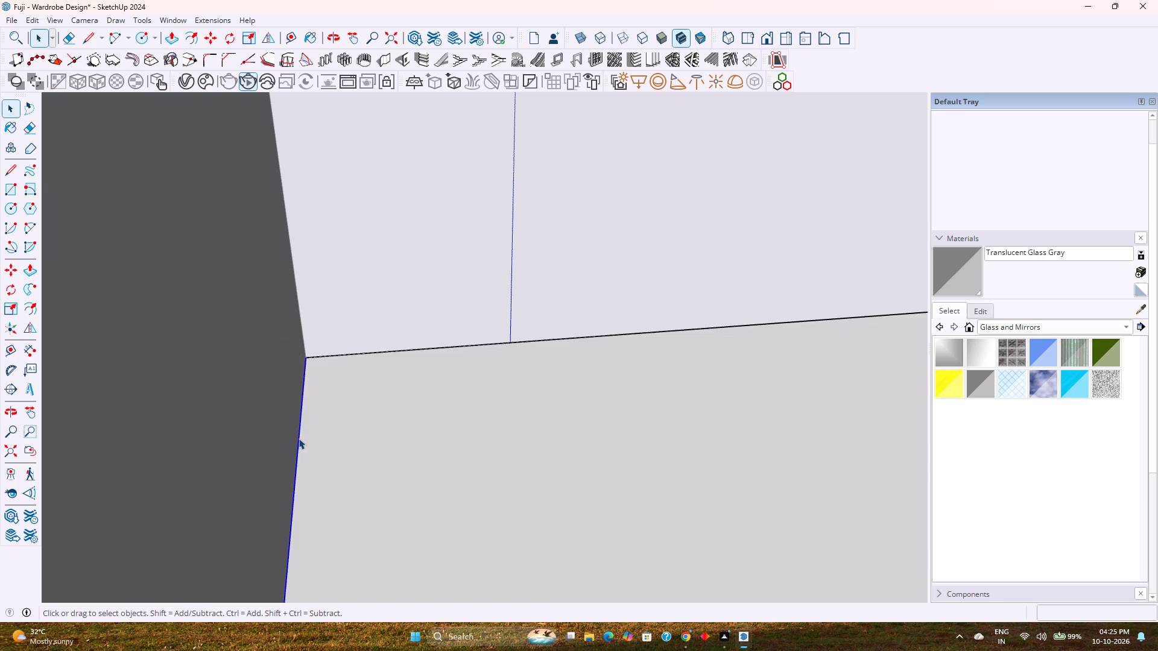
pyautogui.press('m')
pyautogui.click(303, 356)
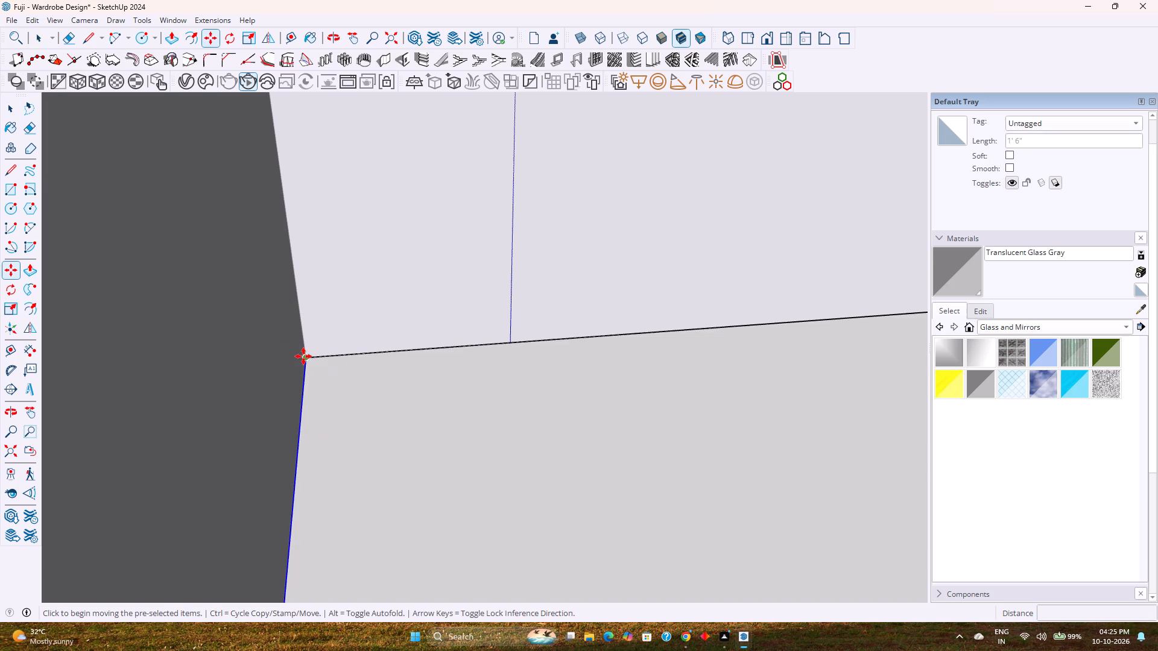
pyautogui.click(513, 342)
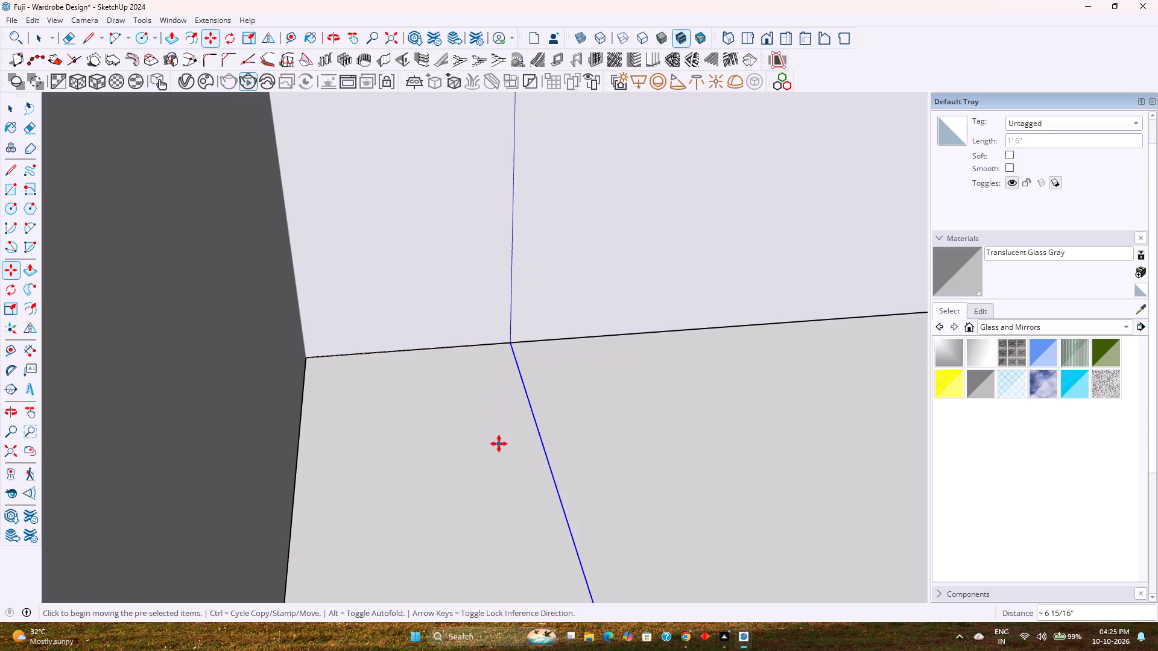
pyautogui.press('space')
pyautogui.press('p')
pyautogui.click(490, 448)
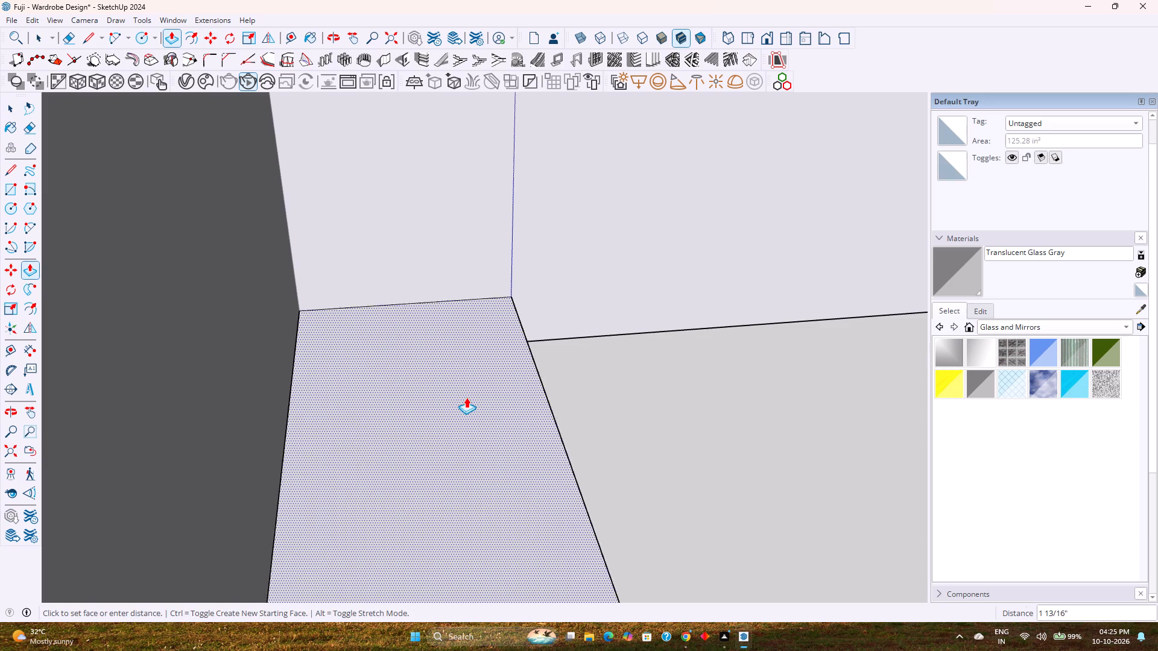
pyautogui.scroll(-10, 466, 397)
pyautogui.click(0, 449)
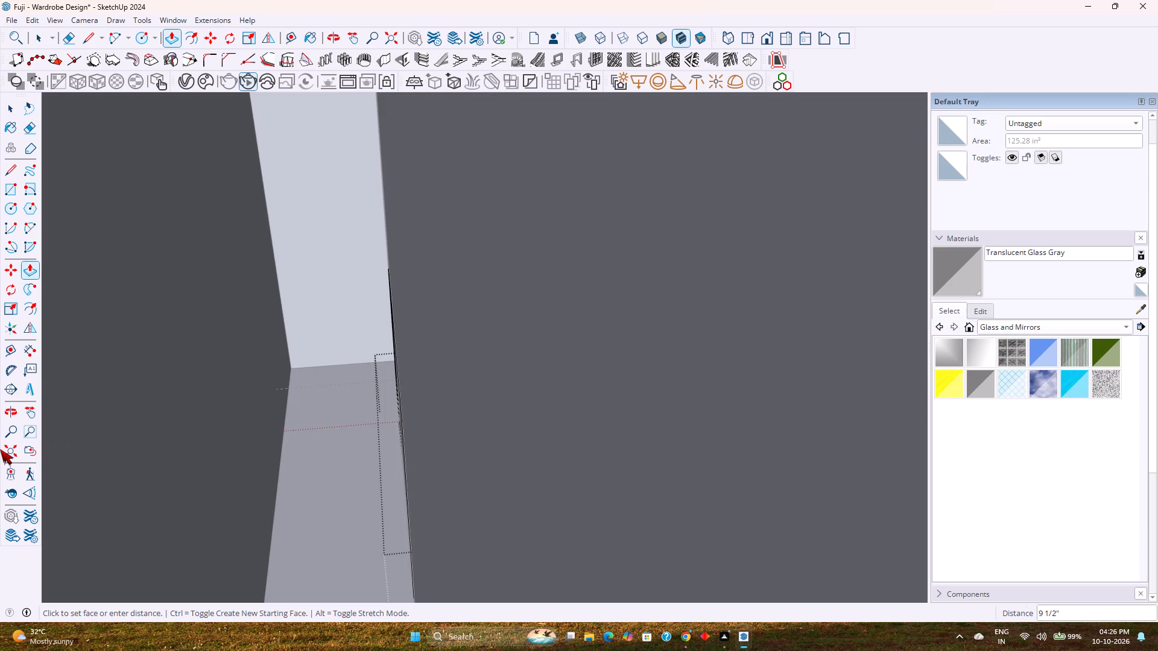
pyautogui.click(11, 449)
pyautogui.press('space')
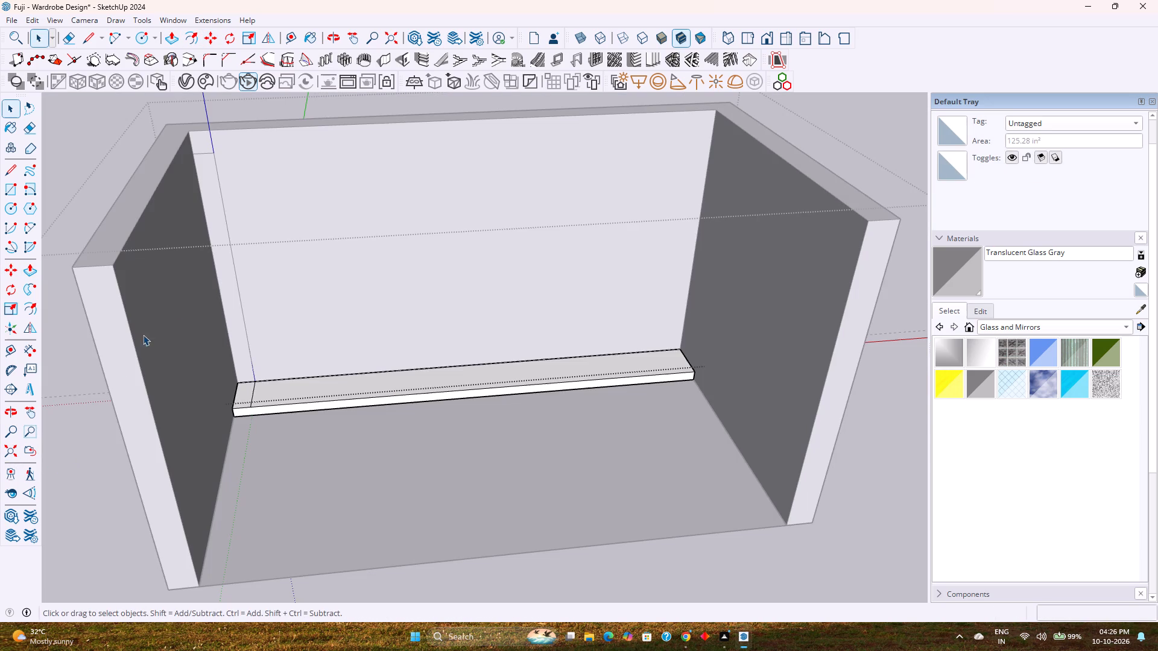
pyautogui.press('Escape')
# Delete the vertical and short top edges of the former column's outline on the back wall.
pyautogui.click(237, 287)
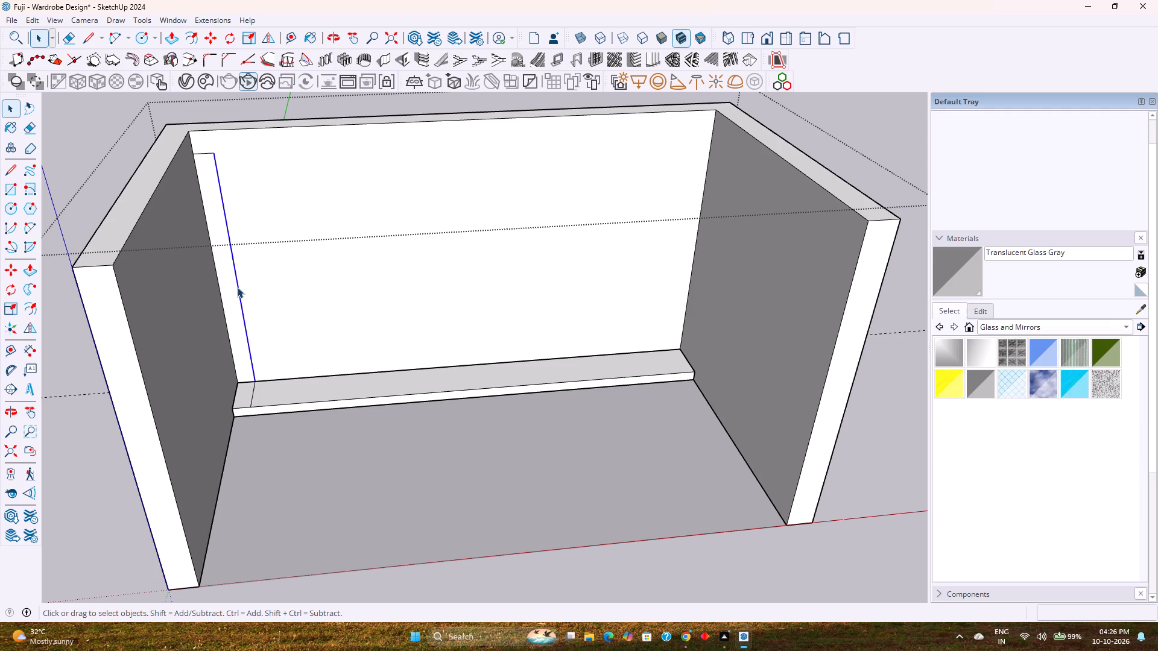
pyautogui.press('Delete')
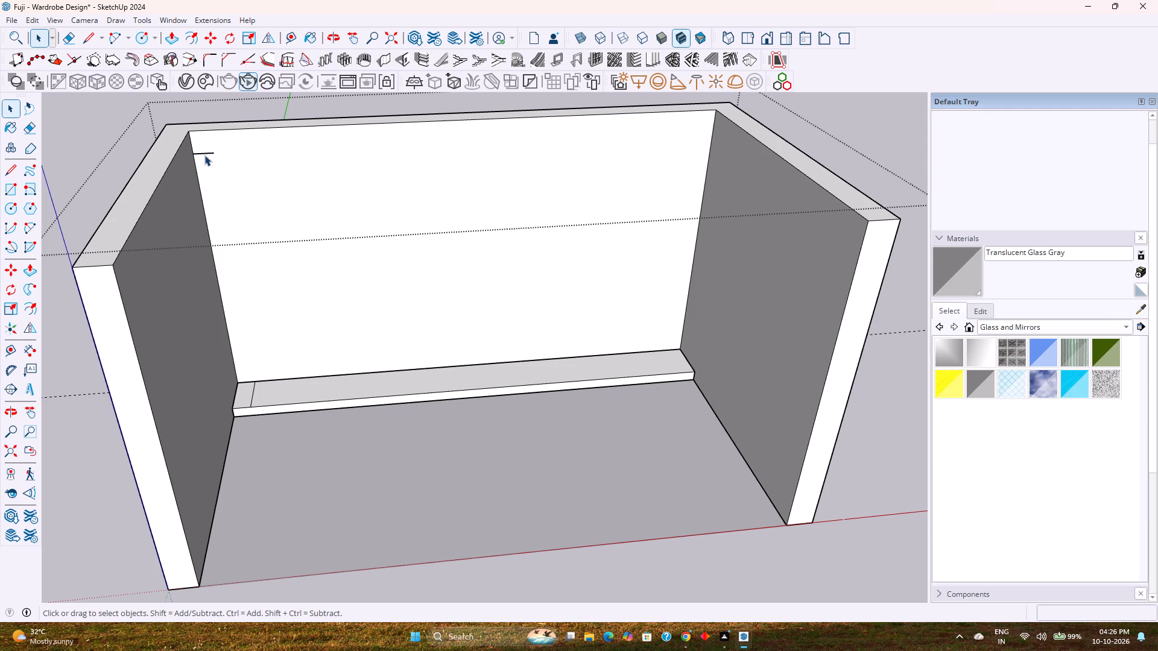
pyautogui.click(205, 154)
pyautogui.press('Delete')
# Open the plinth group and push/pull the small end section of its top up 8' to form a corner column.
pyautogui.scroll(5, 245, 383)
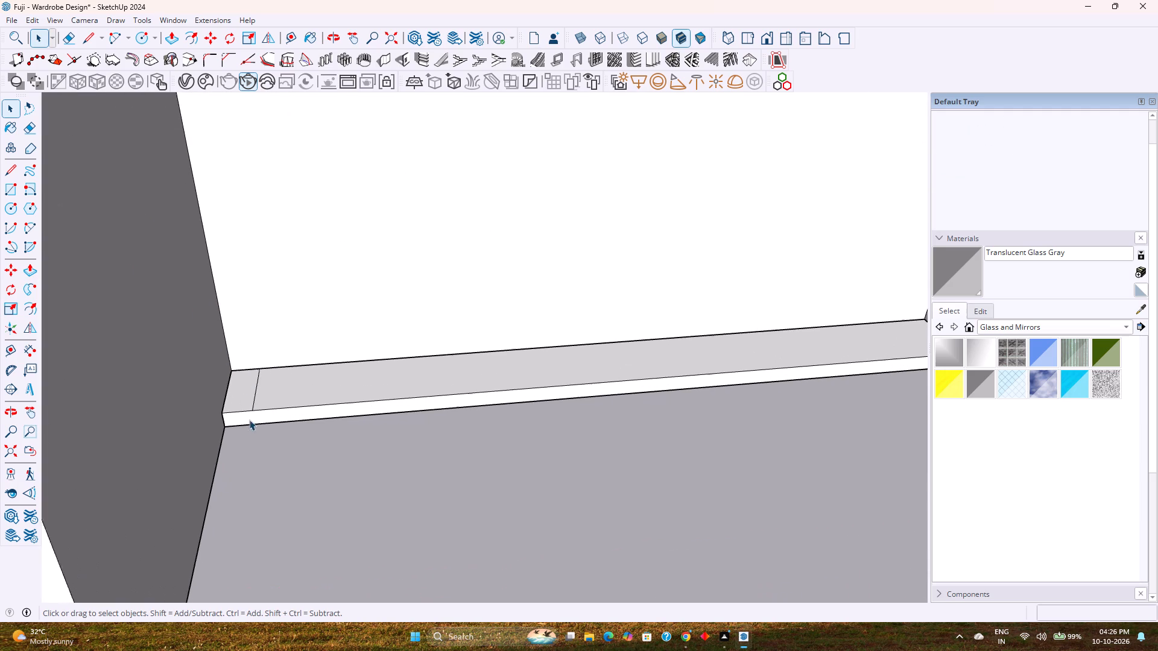
pyautogui.scroll(1, 249, 420)
pyautogui.doubleClick(243, 397)
pyautogui.press('p')
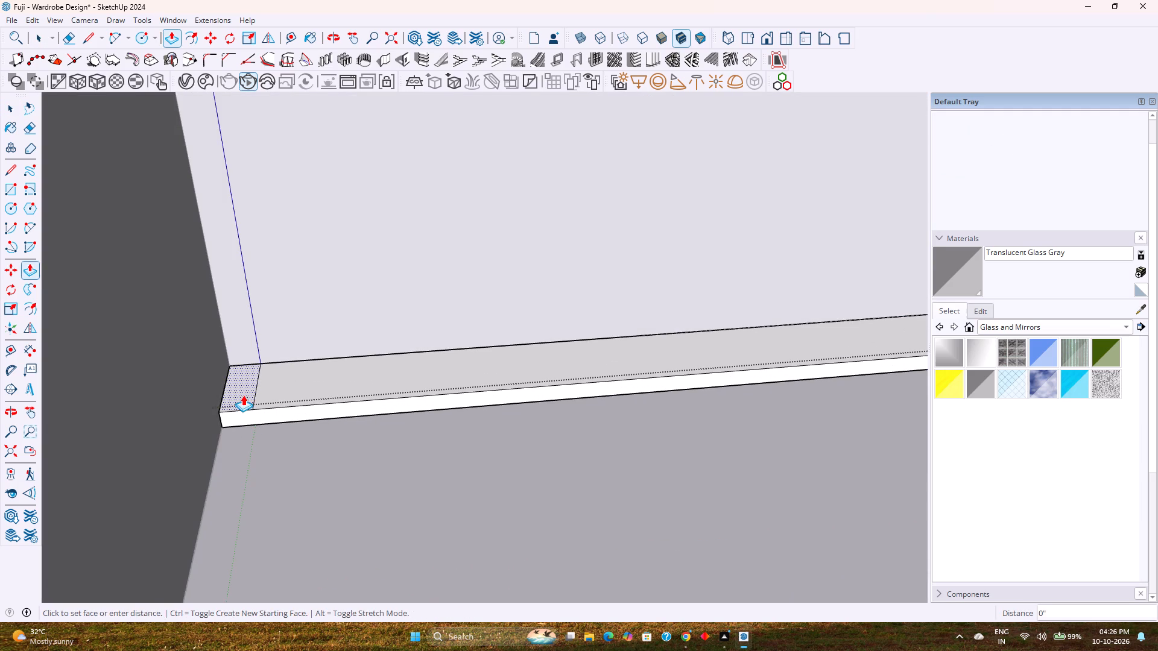
pyautogui.click(243, 395)
pyautogui.scroll(-7, 215, 318)
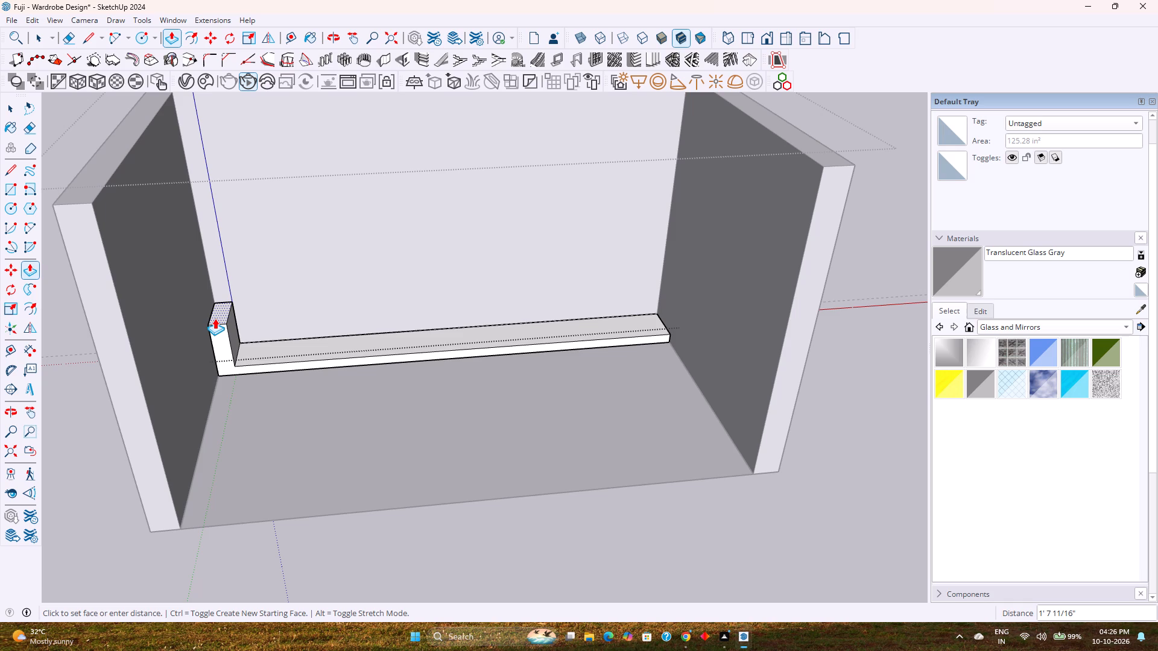
pyautogui.write("8'")
pyautogui.press('Return')
pyautogui.press('space')
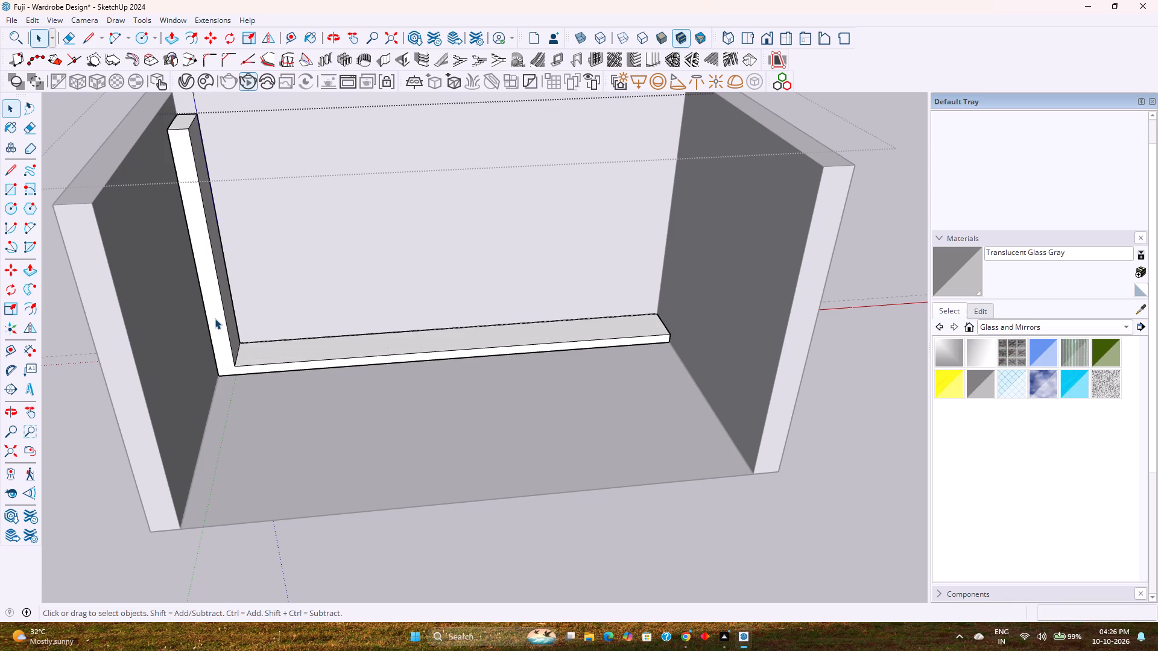
pyautogui.press('Escape')
# Unhide the hidden wardrobe and dresser units along the back wall.
pyautogui.scroll(-2, 228, 322)
pyautogui.keyDown('shift'); pyautogui.moveTo(297, 339); pyautogui.dragTo(356, 444, button='middle'); pyautogui.keyUp('shift')
pyautogui.moveTo(358, 444); pyautogui.dragTo(299, 382, button='middle')
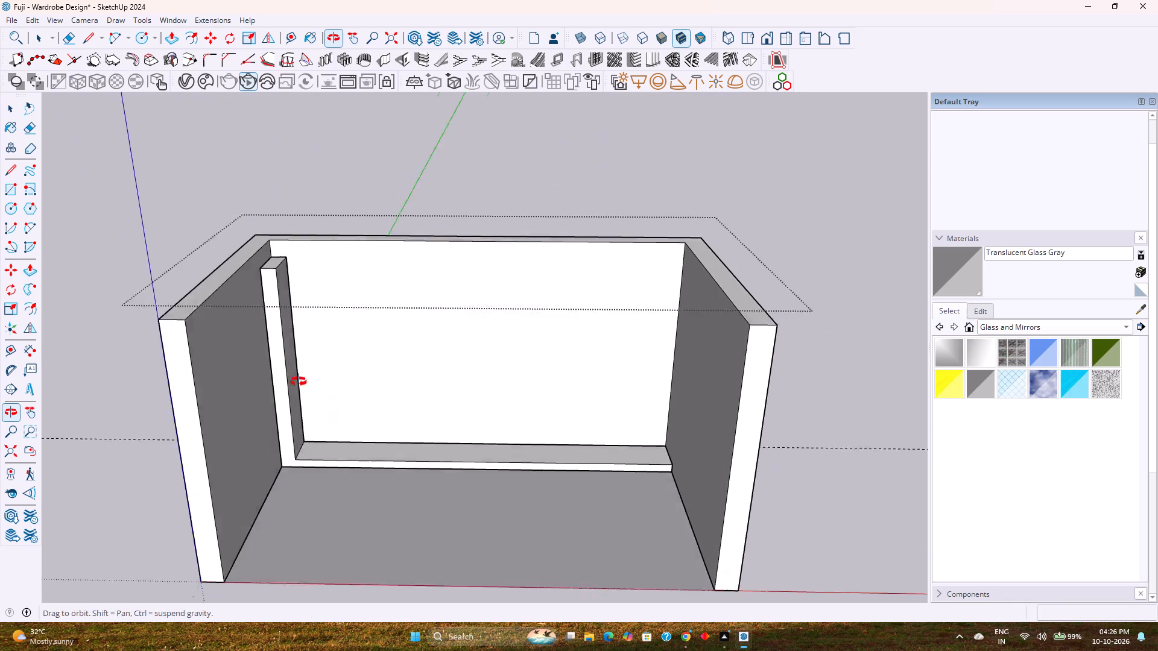
pyautogui.moveTo(299, 382); pyautogui.dragTo(293, 363, button='middle')
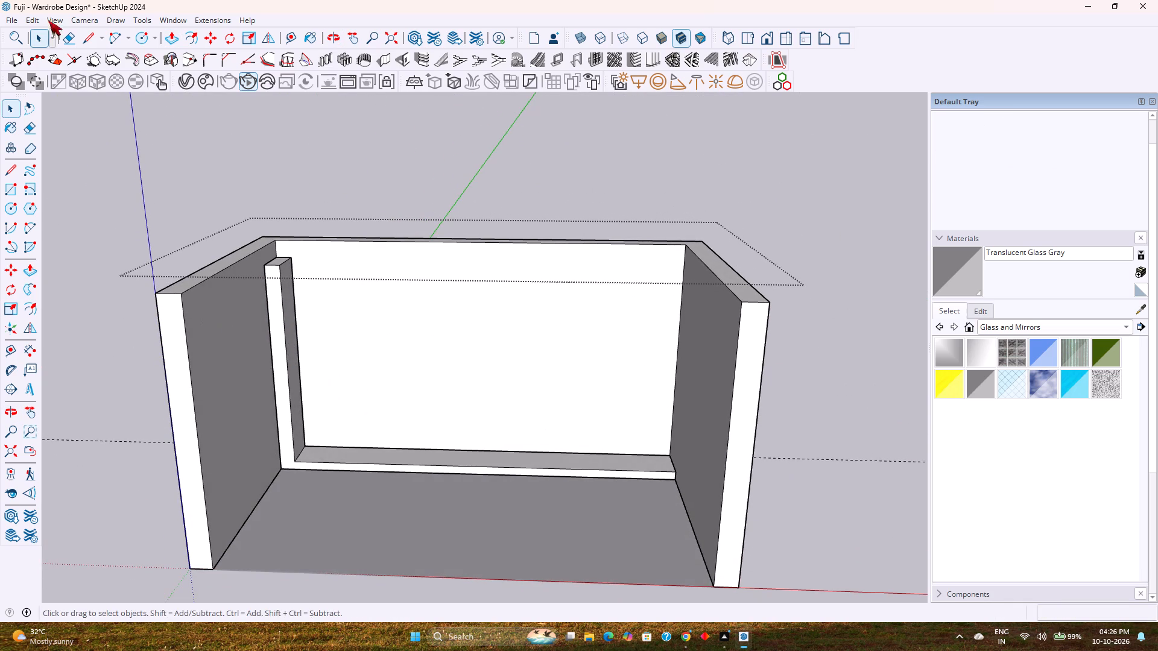
pyautogui.click(30, 20)
pyautogui.click(85, 218)
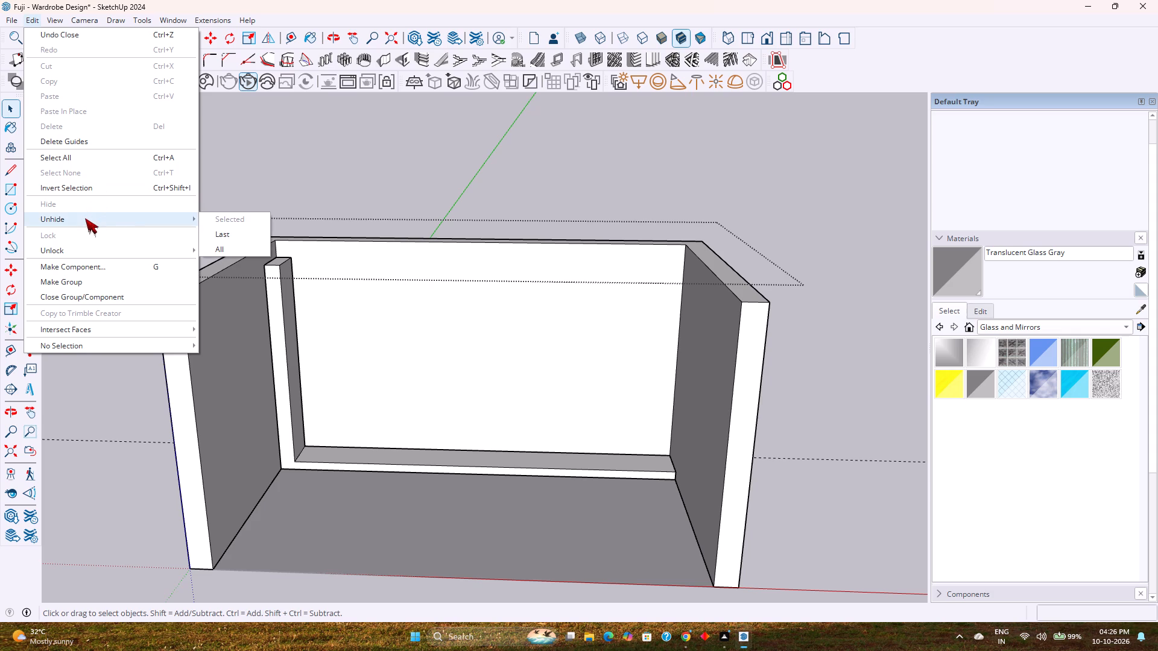
pyautogui.click(236, 242)
# Examine how the open shelf unit and dresser fit against the corner column and plinth.
pyautogui.moveTo(320, 483); pyautogui.dragTo(399, 476, button='middle')
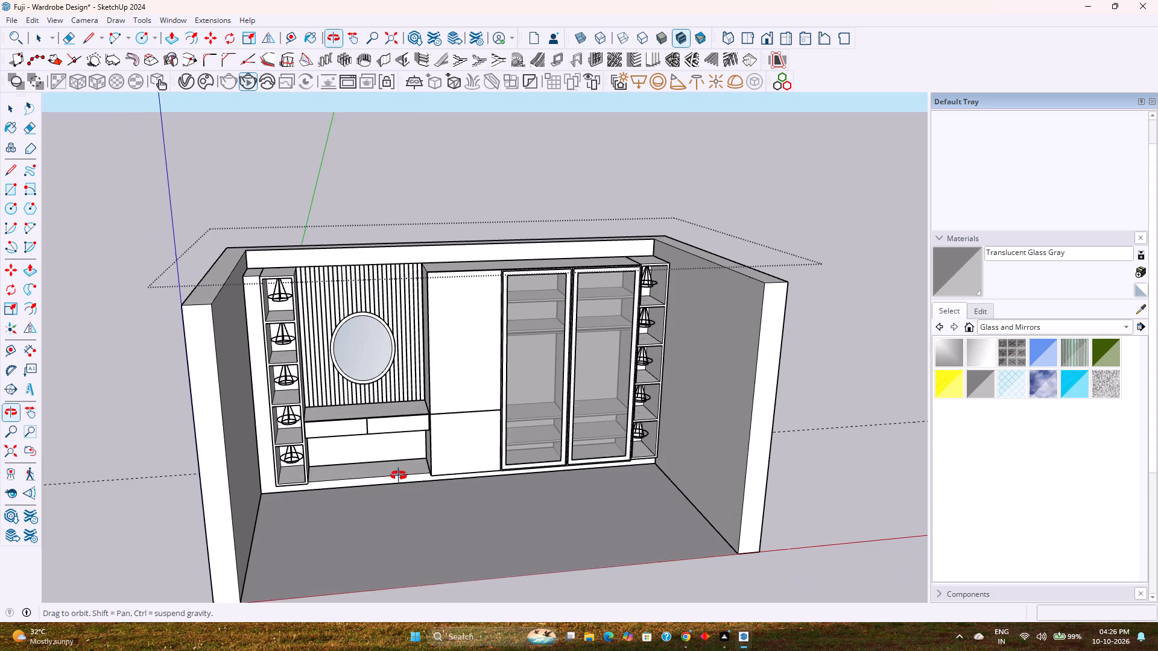
pyautogui.moveTo(399, 476); pyautogui.dragTo(399, 476, button='middle')
pyautogui.scroll(11, 265, 270)
pyautogui.moveTo(244, 289); pyautogui.dragTo(343, 450, button='middle')
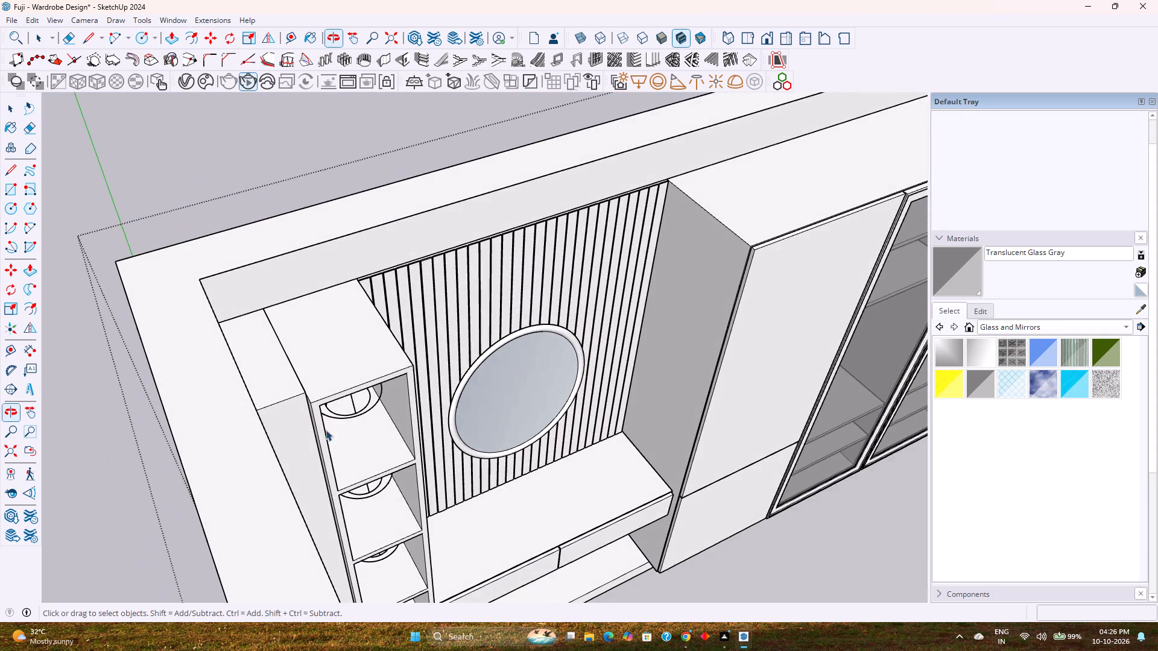
pyautogui.scroll(1, 326, 430)
pyautogui.moveTo(321, 428); pyautogui.dragTo(250, 324, button='middle')
pyautogui.scroll(-5, 334, 335)
pyautogui.keyDown('shift'); pyautogui.moveTo(418, 426); pyautogui.dragTo(381, 260, button='middle'); pyautogui.keyUp('shift')
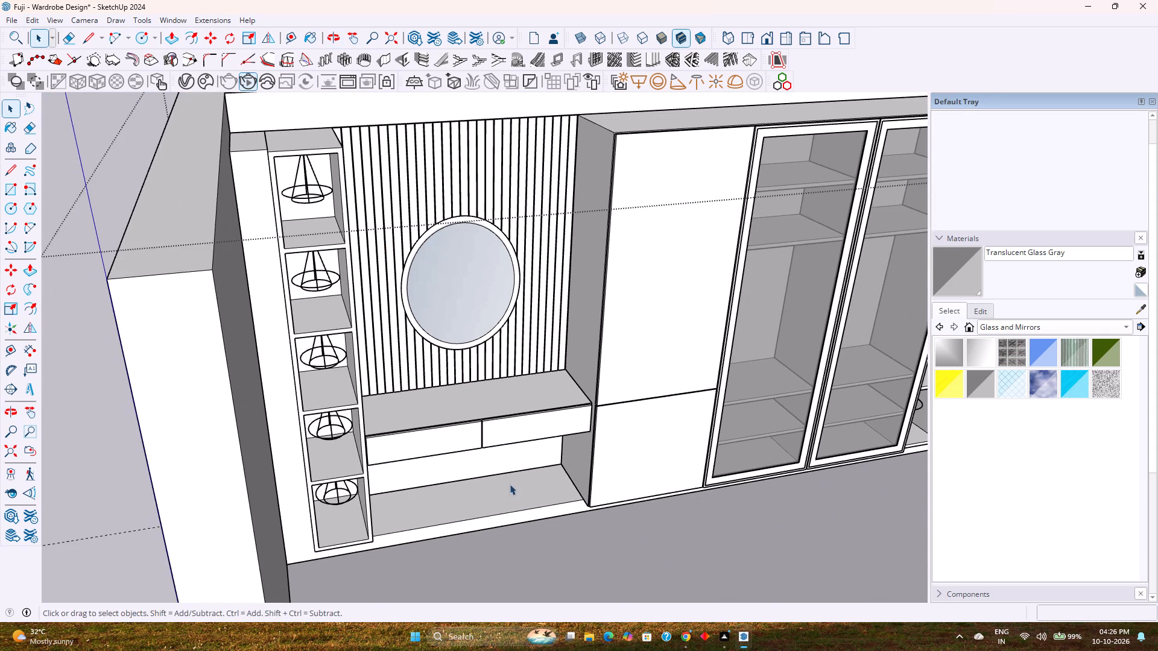
# Open the plinth-and-column group and push/pull its joined front face outward by 1".
pyautogui.moveTo(508, 486); pyautogui.dragTo(451, 403, button='middle')
pyautogui.scroll(3, 441, 511)
pyautogui.doubleClick(403, 522)
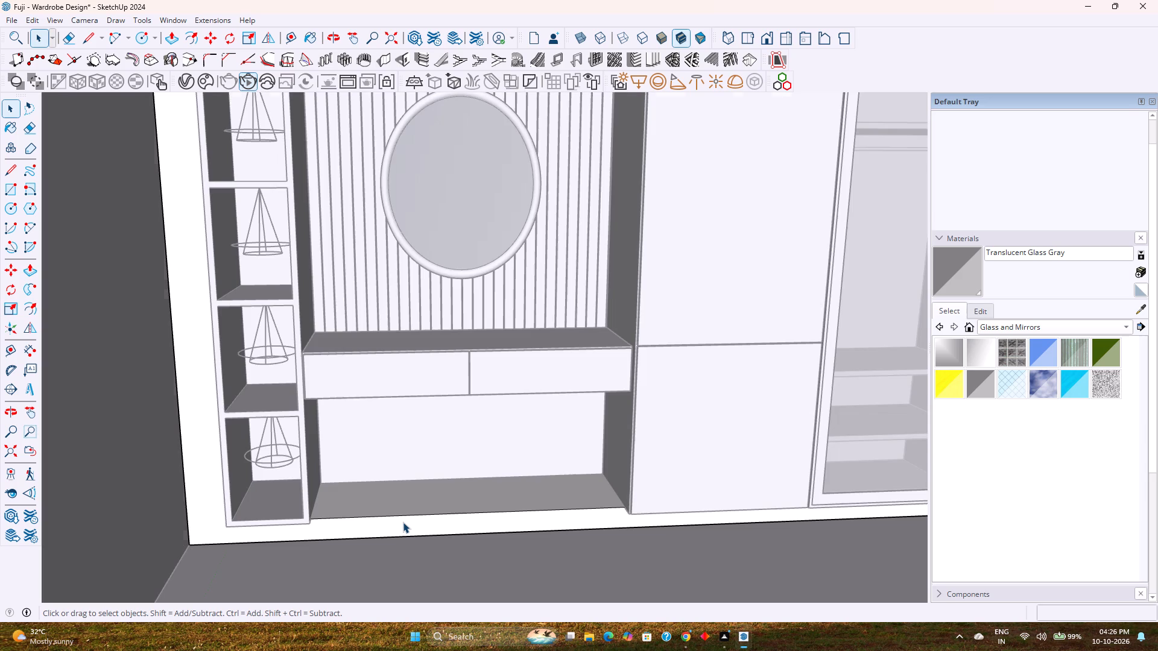
pyautogui.press('p')
pyautogui.click(396, 526)
pyautogui.press('1')
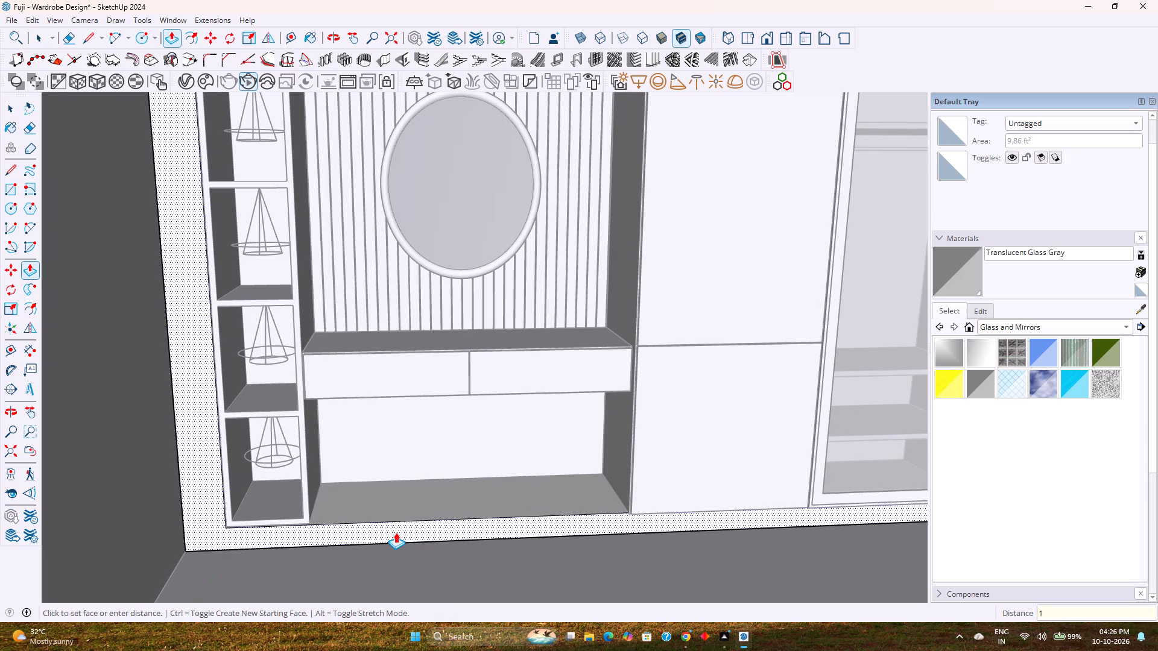
pyautogui.press('Return')
pyautogui.press('space')
pyautogui.moveTo(400, 524); pyautogui.dragTo(188, 552, button='middle')
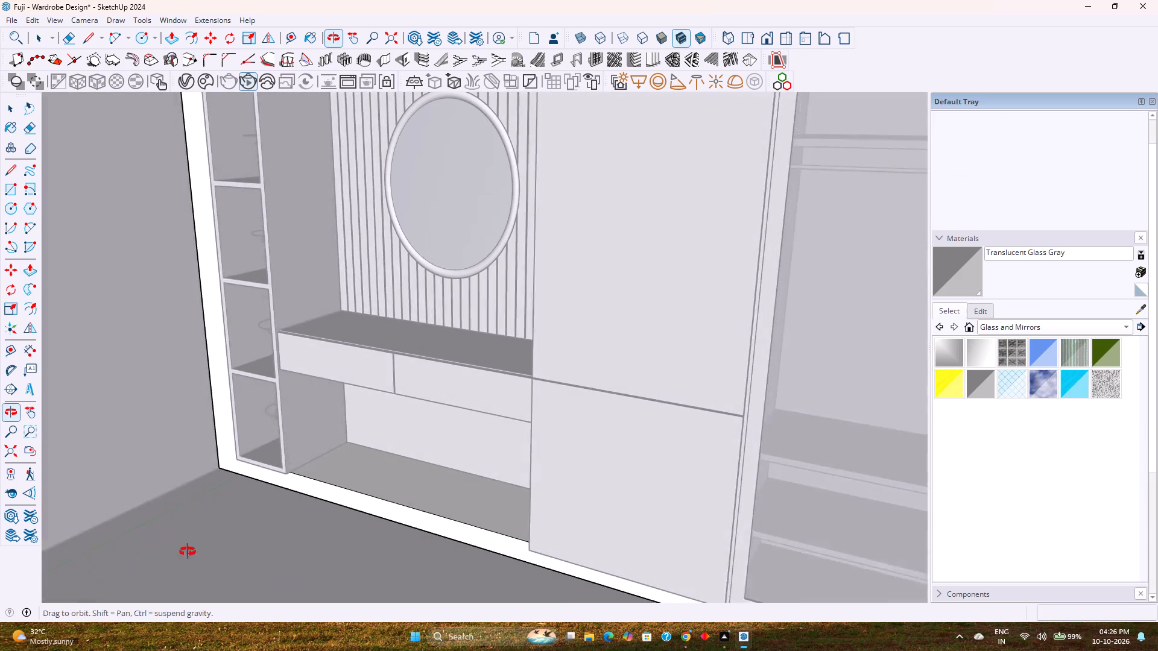
pyautogui.moveTo(188, 552); pyautogui.dragTo(174, 553, button='middle')
pyautogui.press('Escape')
pyautogui.press('space')
# Switch to the front view framing the whole wardrobe wall and save the model.
pyautogui.scroll(-3, 279, 524)
pyautogui.moveTo(286, 523); pyautogui.dragTo(374, 522, button='middle')
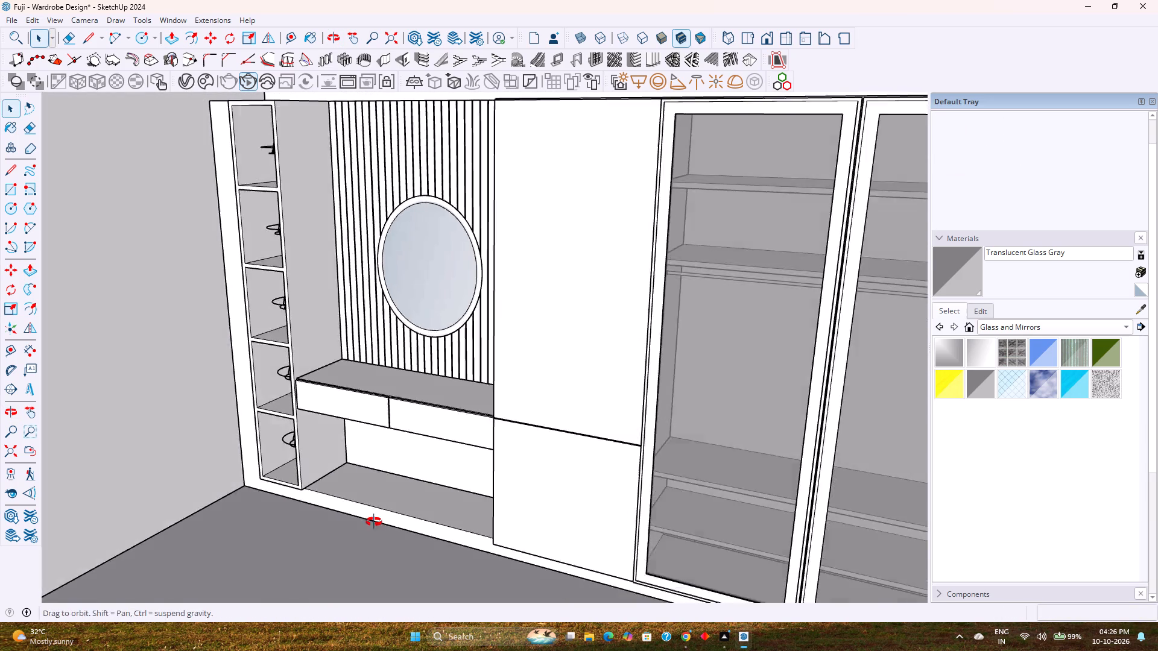
pyautogui.moveTo(374, 522); pyautogui.dragTo(443, 524, button='middle')
pyautogui.scroll(-2, 468, 512)
pyautogui.click(770, 38)
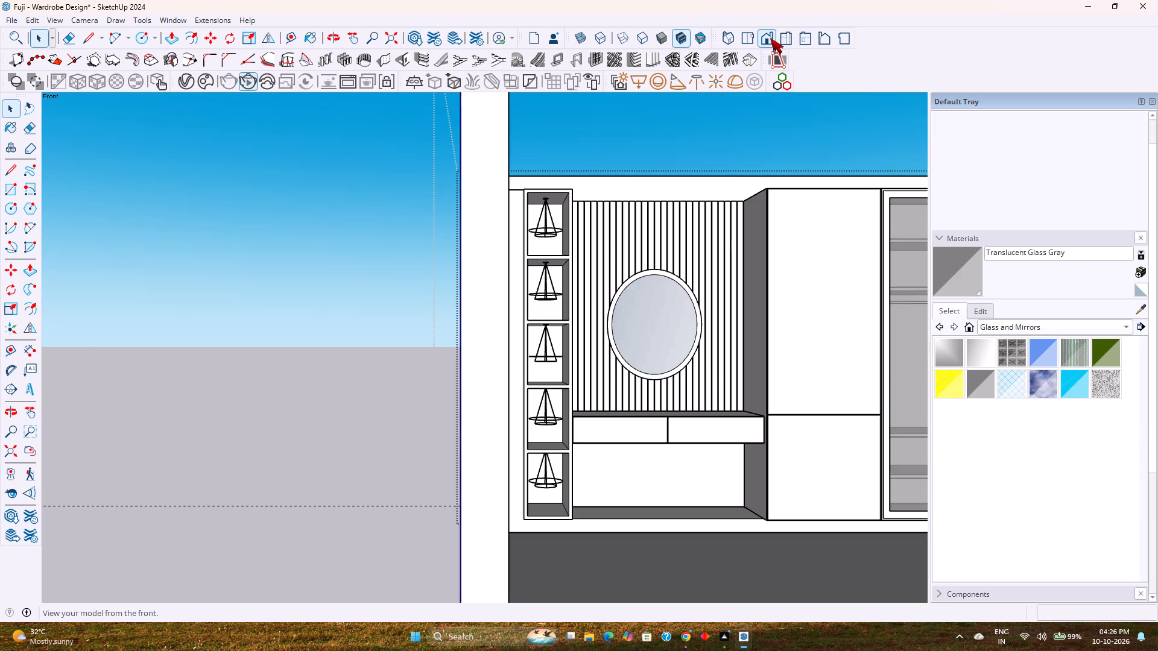
pyautogui.keyDown('shift'); pyautogui.moveTo(785, 310); pyautogui.dragTo(631, 318, button='middle'); pyautogui.keyUp('shift')
pyautogui.scroll(-2, 638, 306)
pyautogui.keyDown('shift'); pyautogui.moveTo(641, 324); pyautogui.dragTo(513, 330, button='middle'); pyautogui.keyUp('shift')
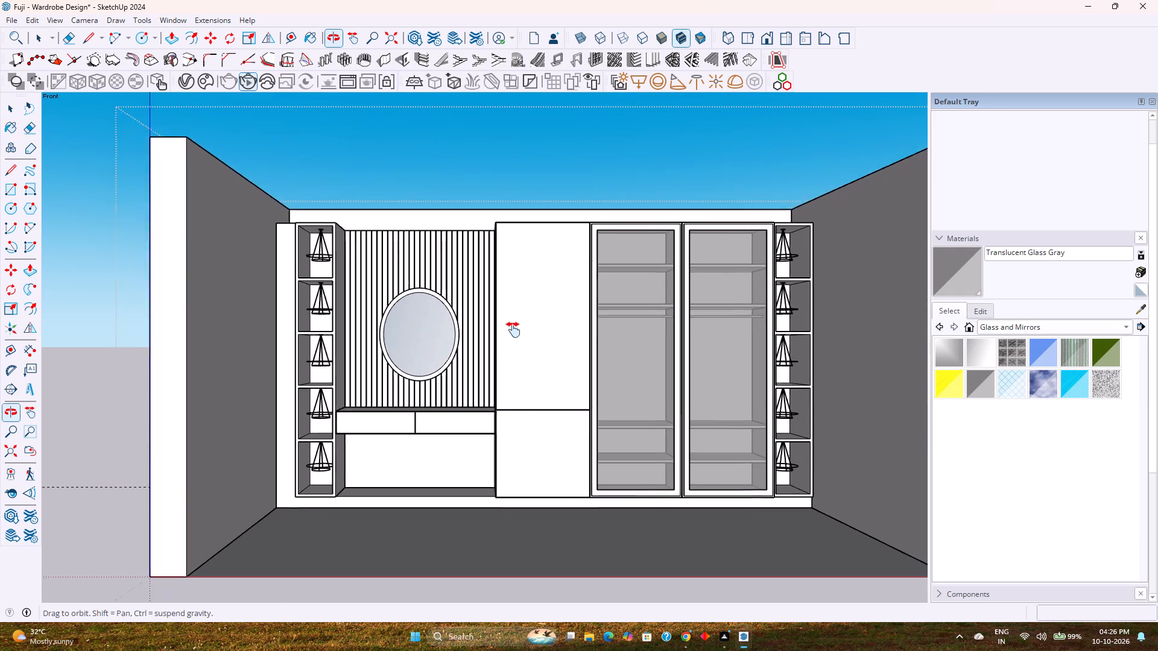
pyautogui.keyDown('shift'); pyautogui.moveTo(513, 330); pyautogui.dragTo(504, 333, button='middle'); pyautogui.keyUp('shift')
pyautogui.hotkey('ctrl', 's')
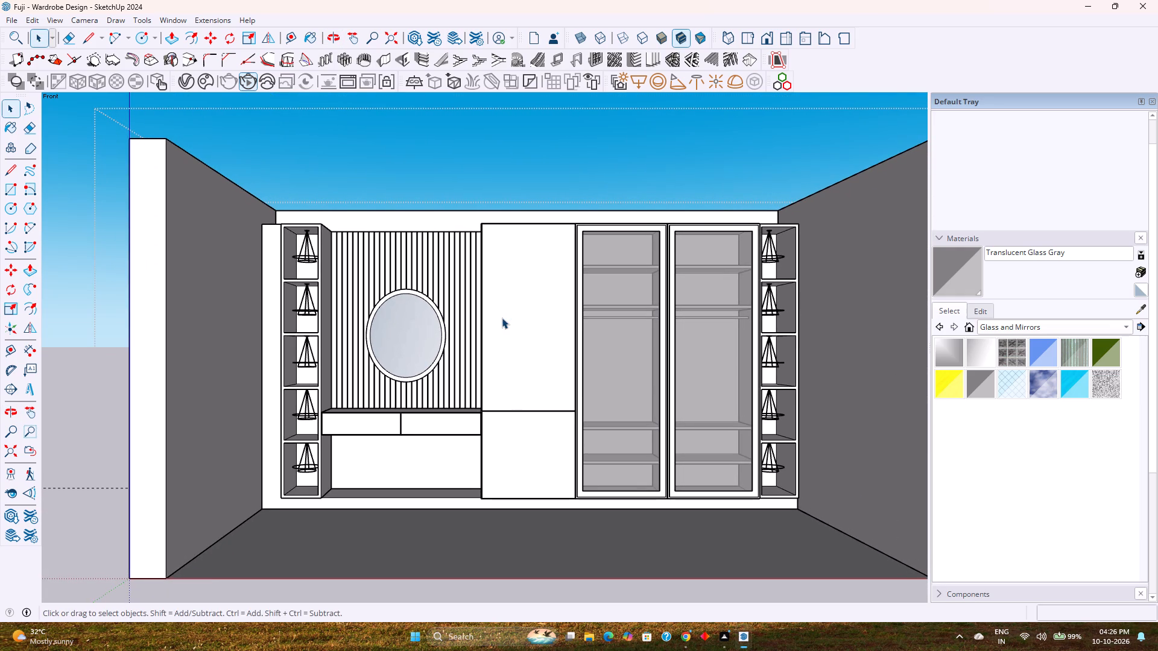
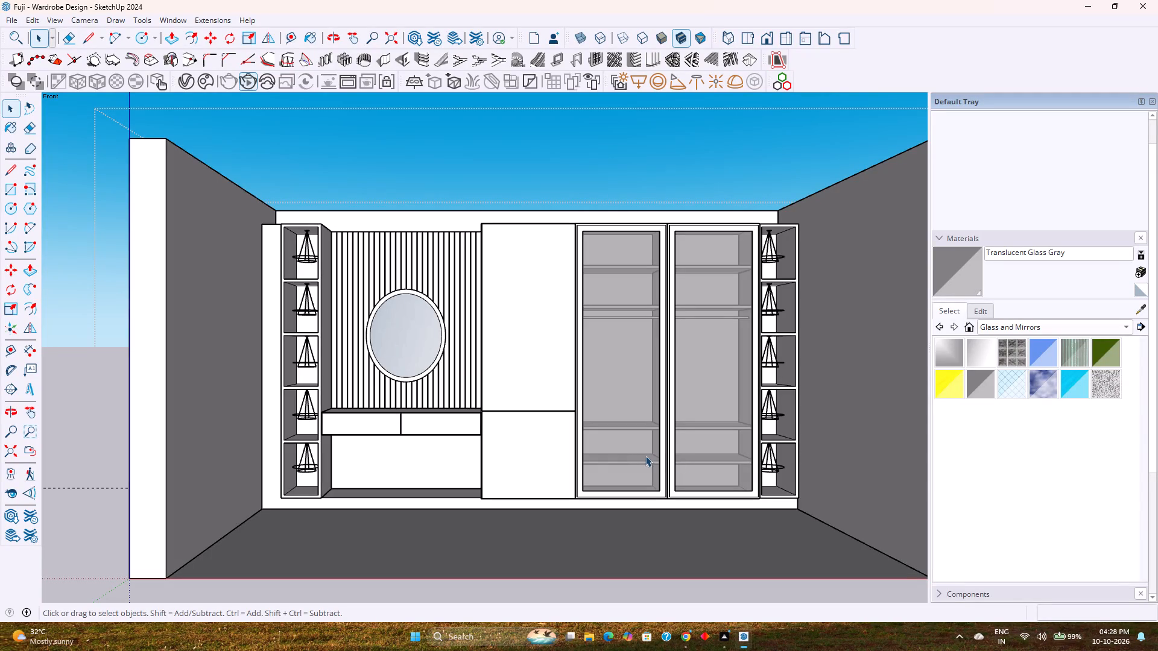
# Examine the open shelf column and the fluted dresser panel from above and from the front.
pyautogui.moveTo(548, 452); pyautogui.dragTo(490, 529, button='middle')
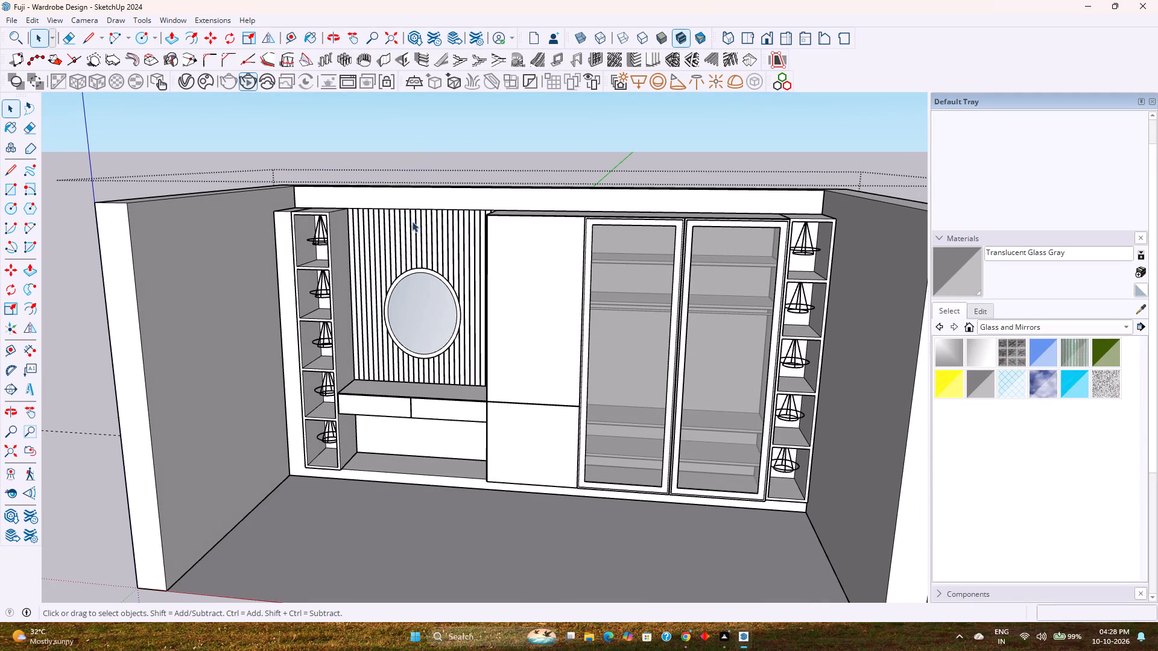
pyautogui.scroll(3, 279, 233)
pyautogui.moveTo(279, 233); pyautogui.dragTo(327, 338, button='middle')
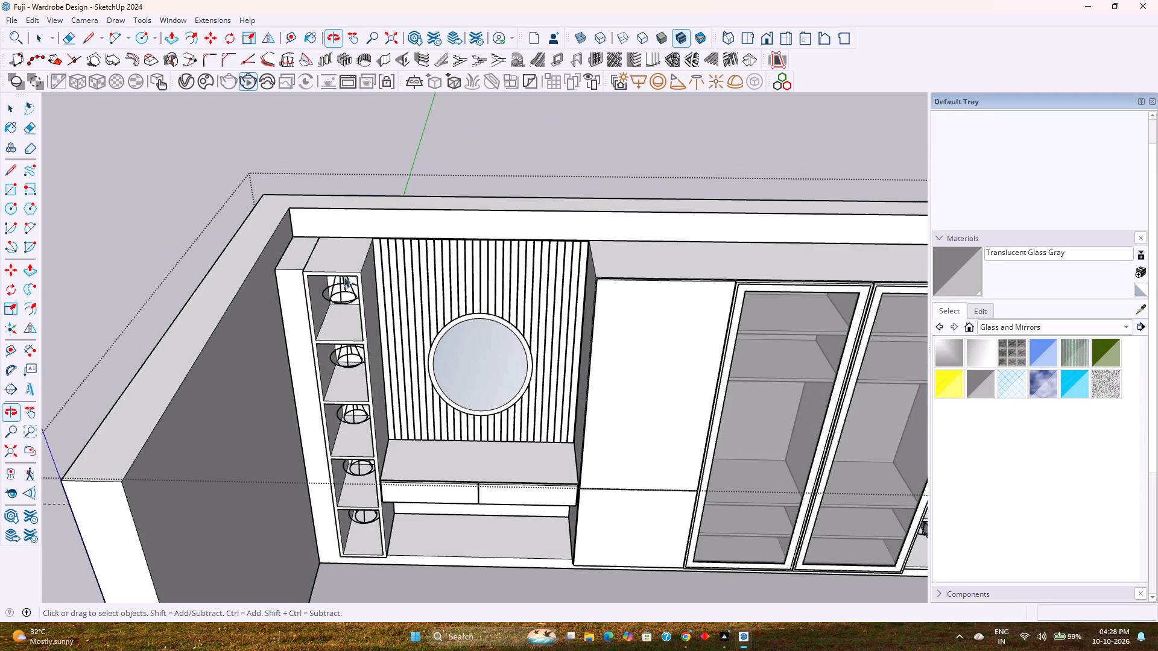
pyautogui.scroll(6, 344, 262)
pyautogui.moveTo(343, 301); pyautogui.dragTo(362, 186, button='middle')
pyautogui.scroll(-2, 378, 201)
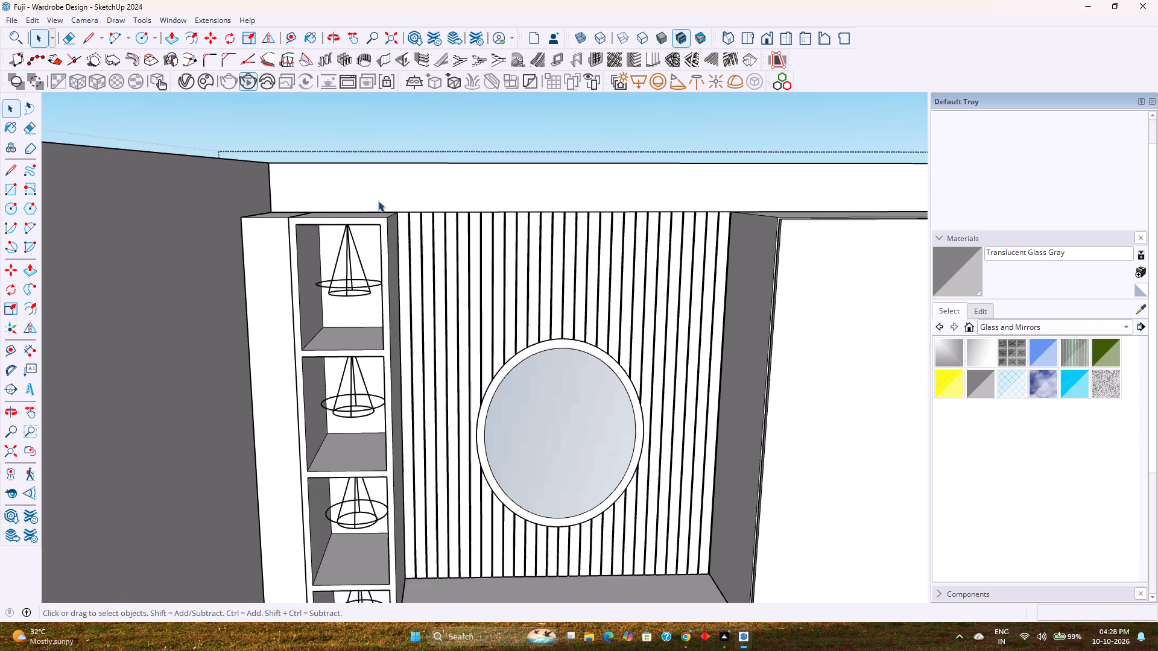
pyautogui.scroll(-7, 378, 201)
pyautogui.moveTo(539, 330); pyautogui.dragTo(491, 295, button='middle')
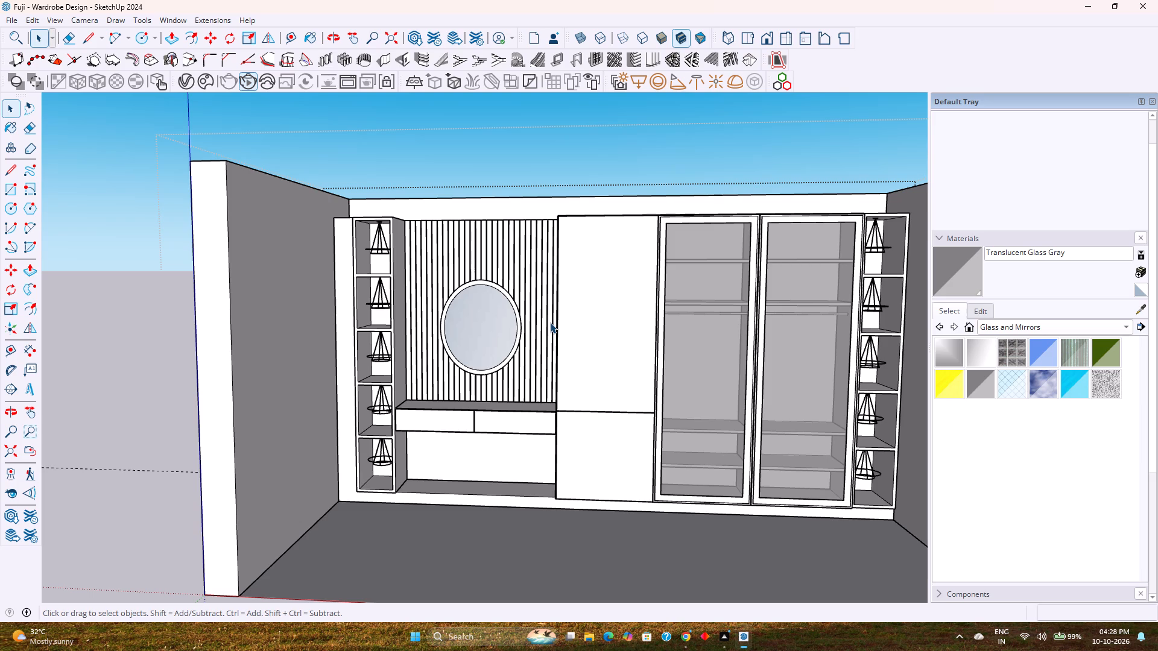
# Open the dresser group for editing and select the round mirror on the fluted panel.
pyautogui.scroll(8, 473, 257)
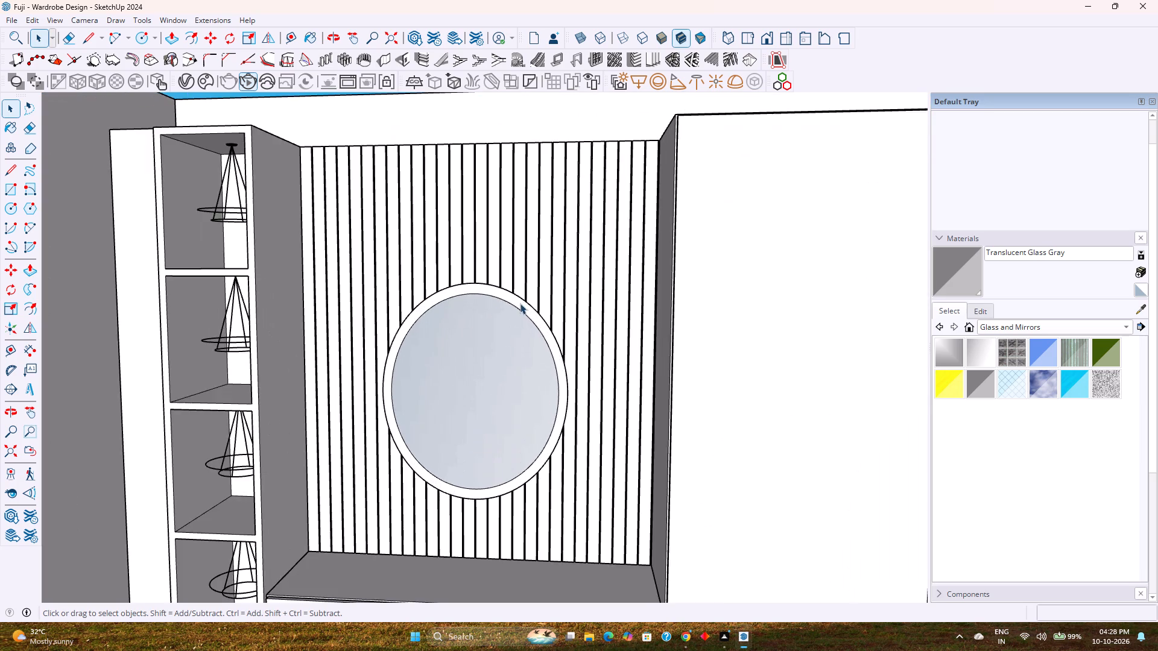
pyautogui.moveTo(520, 303); pyautogui.dragTo(384, 327, button='middle')
pyautogui.scroll(11, 455, 288)
pyautogui.moveTo(476, 301); pyautogui.dragTo(476, 344, button='middle')
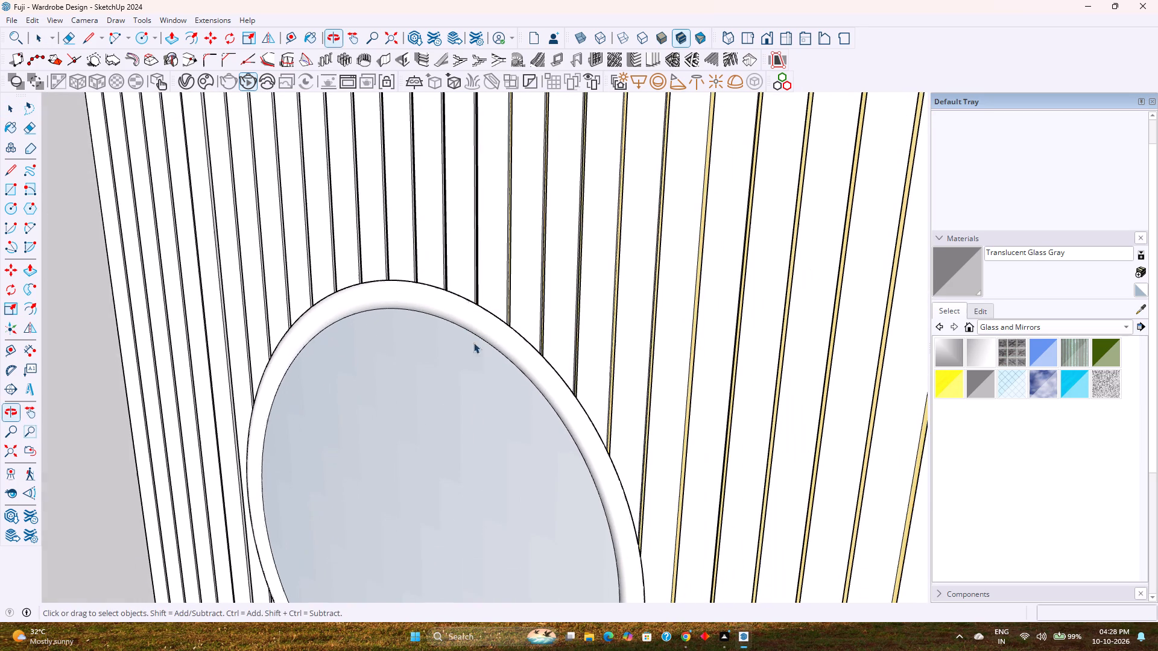
pyautogui.doubleClick(473, 315)
pyautogui.click(473, 315)
pyautogui.click(473, 315)
pyautogui.click(473, 315)
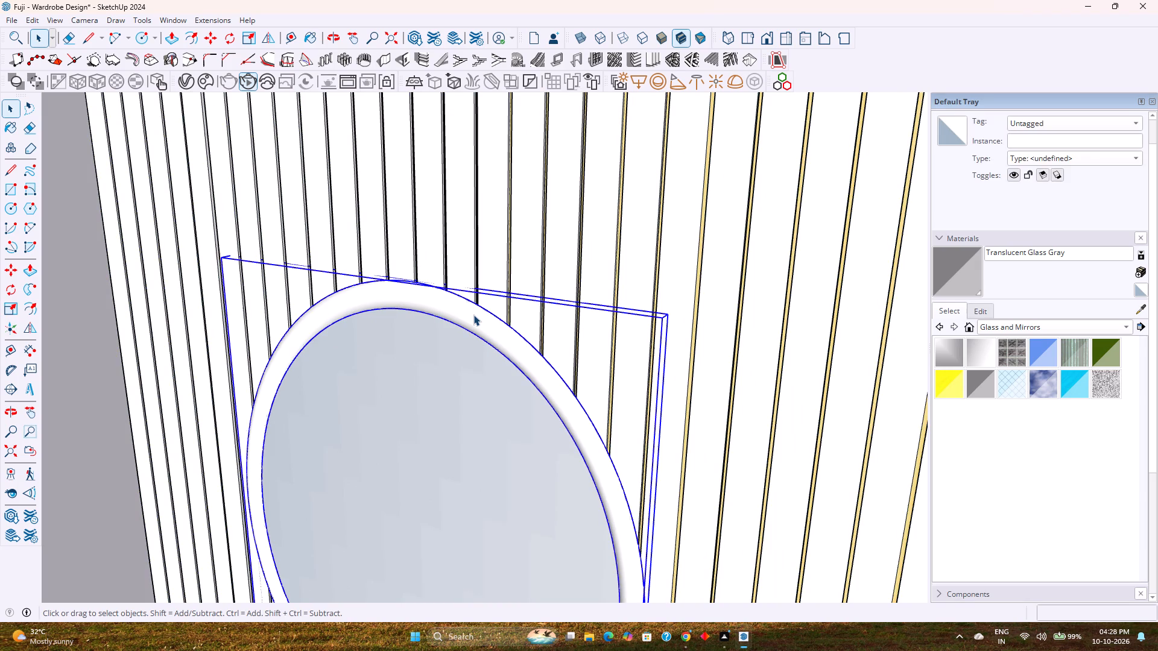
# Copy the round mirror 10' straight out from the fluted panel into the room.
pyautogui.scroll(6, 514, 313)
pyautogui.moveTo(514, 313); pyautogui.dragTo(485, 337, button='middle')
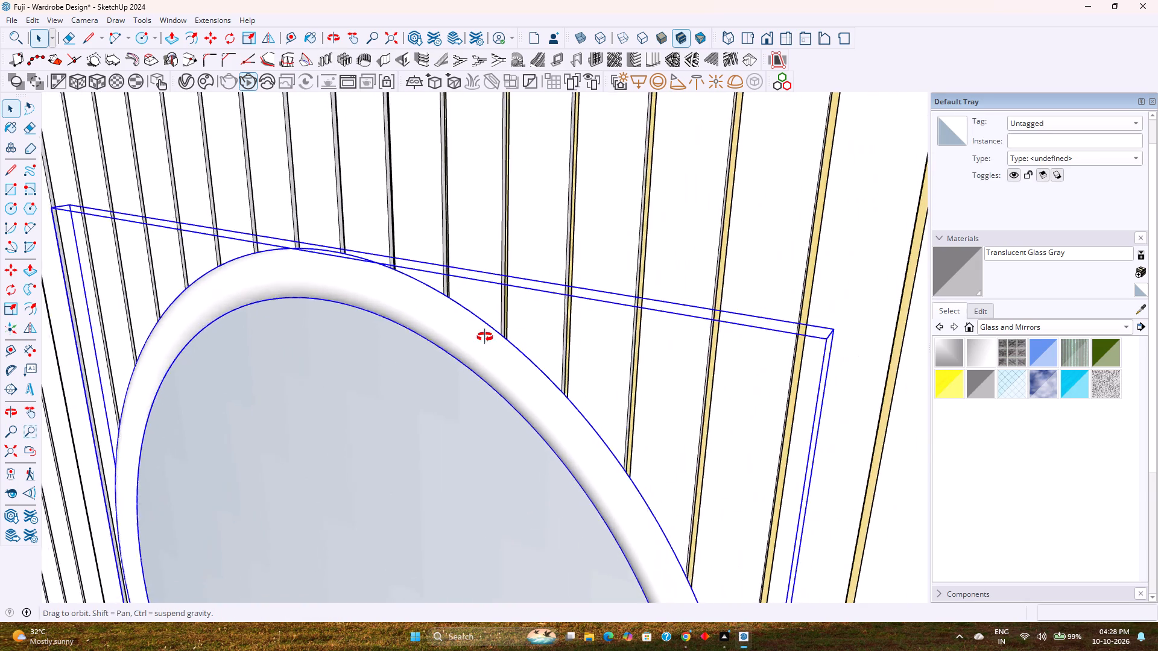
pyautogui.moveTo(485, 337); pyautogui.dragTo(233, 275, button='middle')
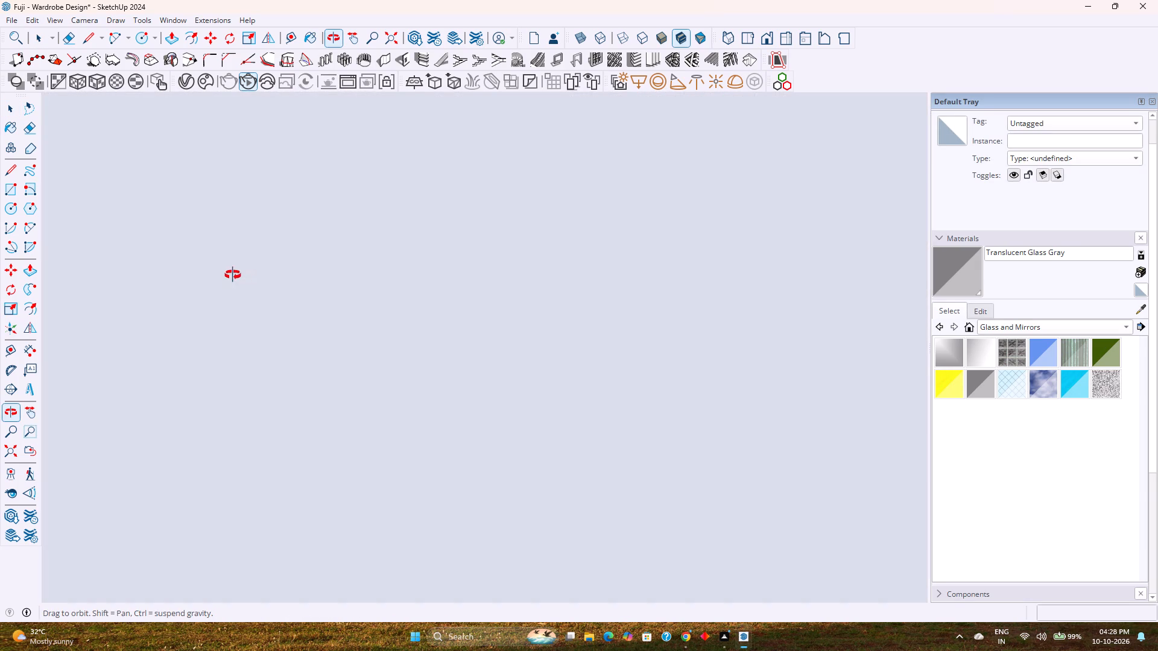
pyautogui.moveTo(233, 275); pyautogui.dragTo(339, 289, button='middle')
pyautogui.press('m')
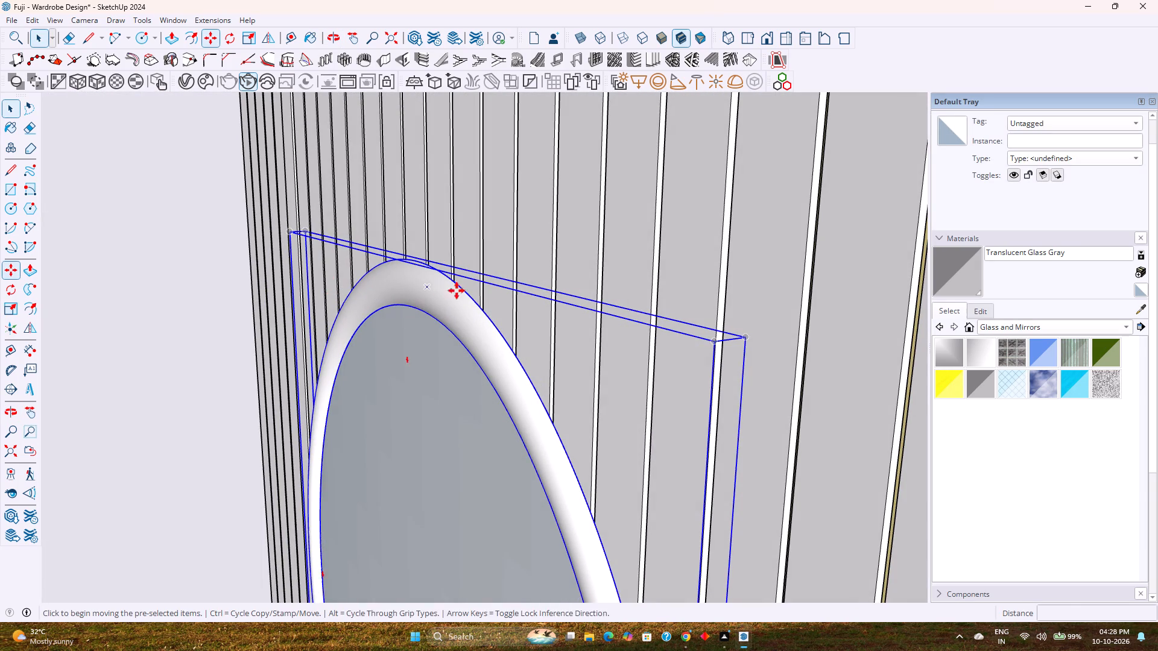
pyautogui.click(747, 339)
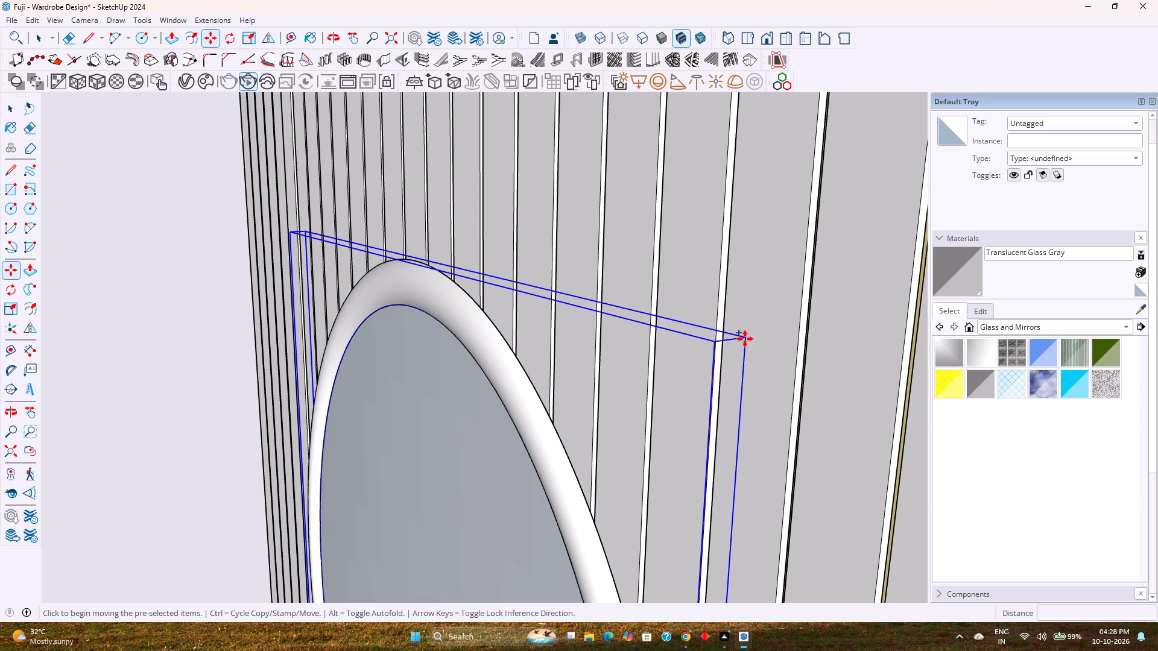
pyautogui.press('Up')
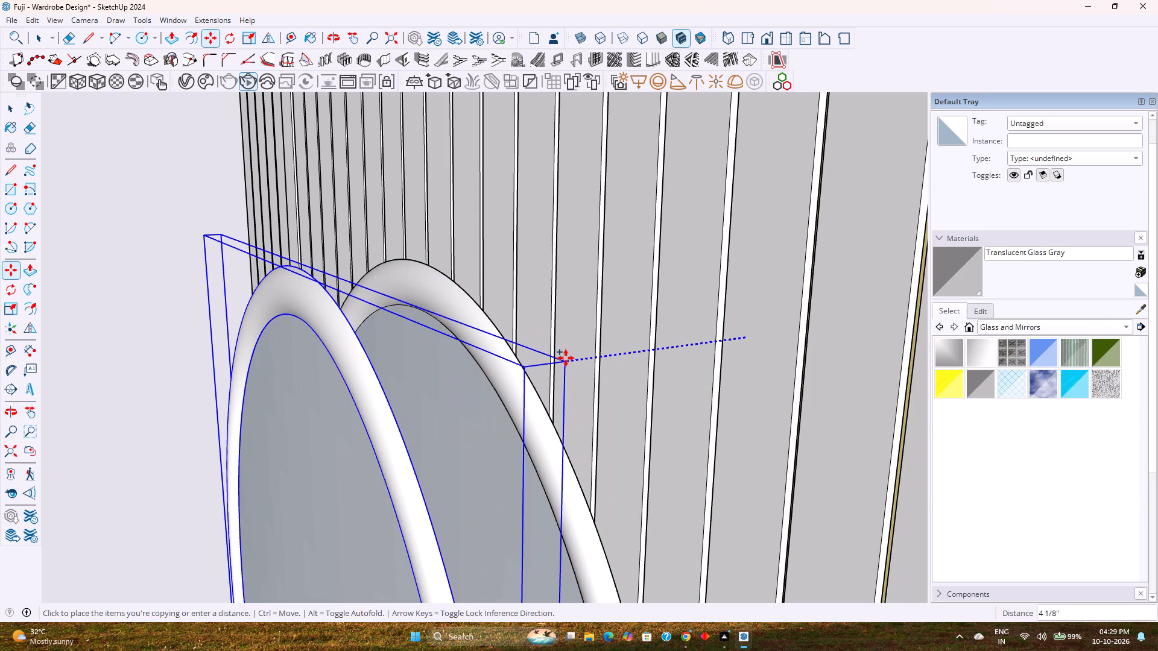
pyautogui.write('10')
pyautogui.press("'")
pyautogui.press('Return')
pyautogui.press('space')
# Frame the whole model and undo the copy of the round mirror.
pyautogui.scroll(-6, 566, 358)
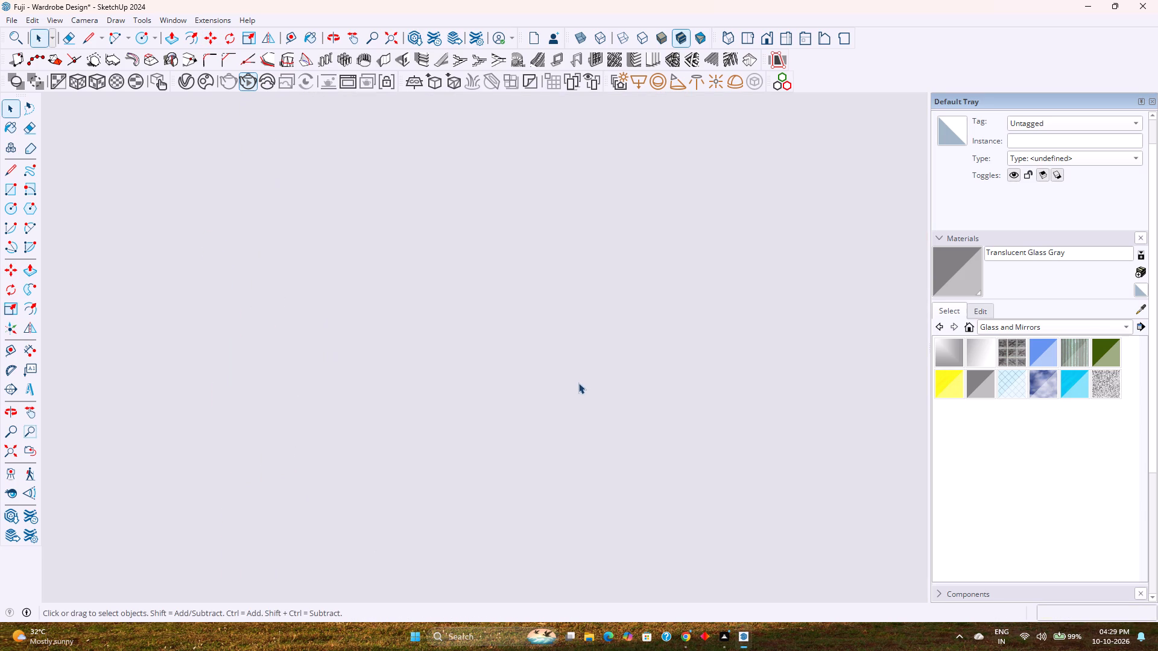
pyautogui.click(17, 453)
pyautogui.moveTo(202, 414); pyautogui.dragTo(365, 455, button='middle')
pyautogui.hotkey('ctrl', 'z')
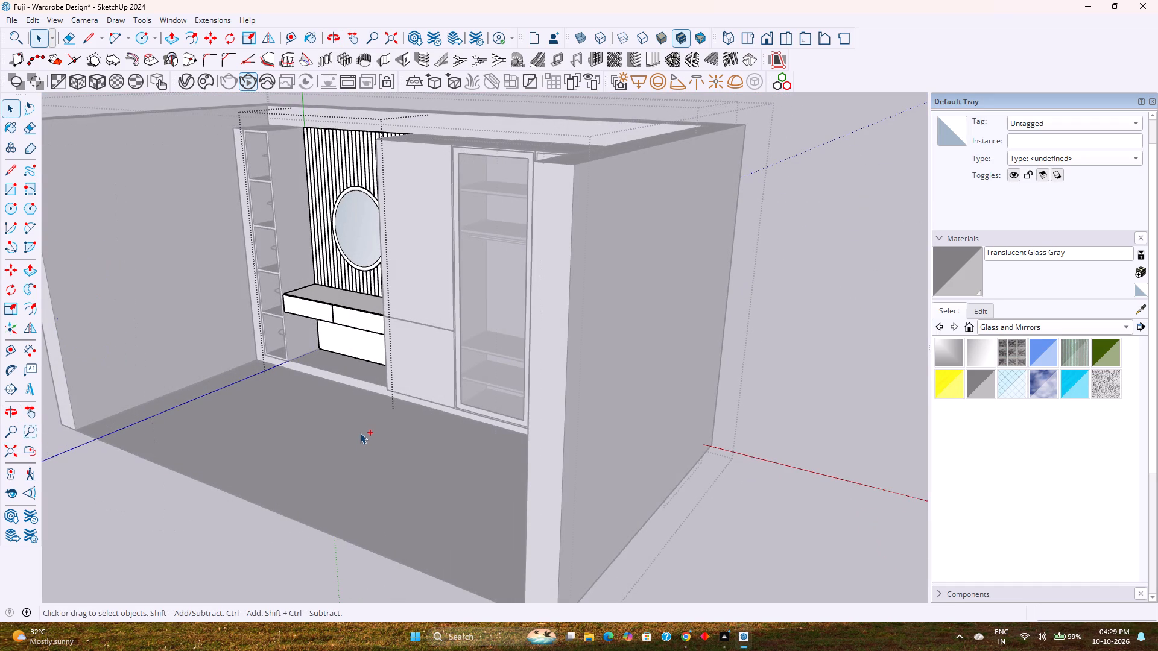
# Move the round mirror itself 10' straight out from the fluted panel, locked to the depth axis.
pyautogui.scroll(5, 346, 233)
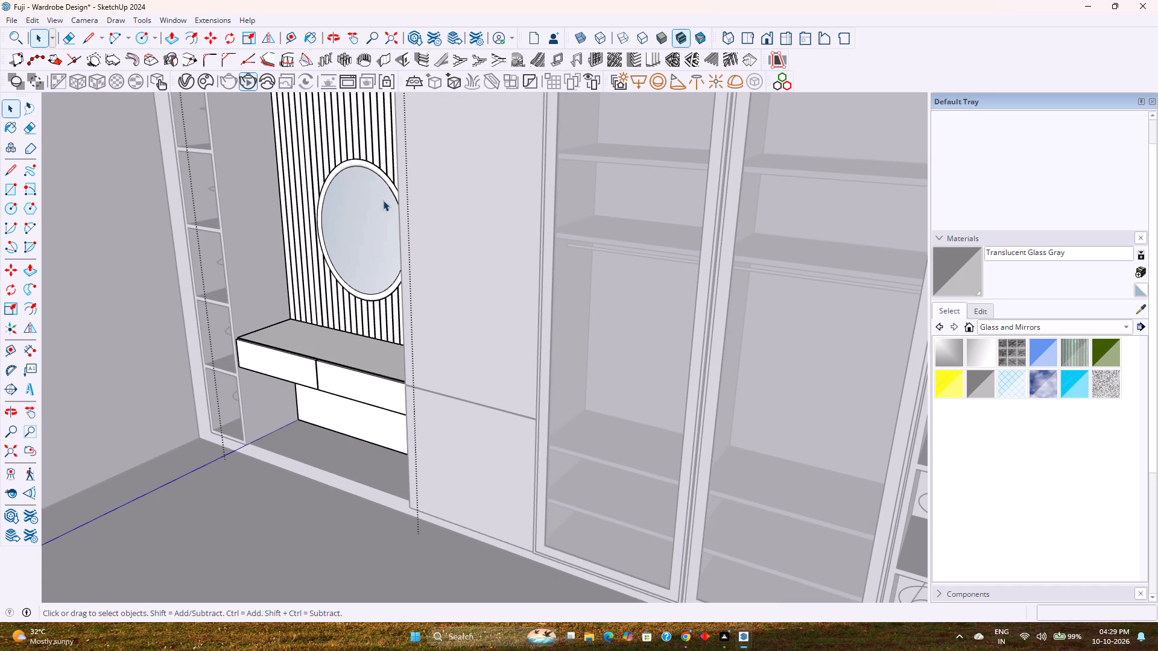
pyautogui.click(393, 183)
pyautogui.scroll(4, 386, 186)
pyautogui.moveTo(386, 186); pyautogui.dragTo(472, 316, button='middle')
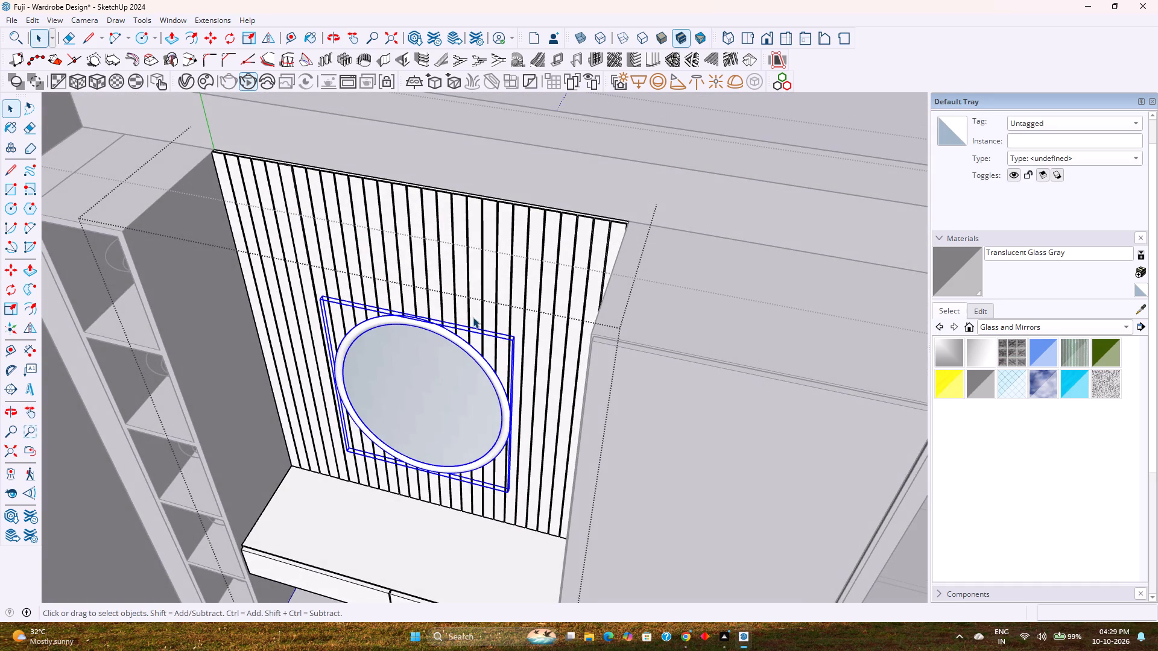
pyautogui.press('m')
pyautogui.click(508, 333)
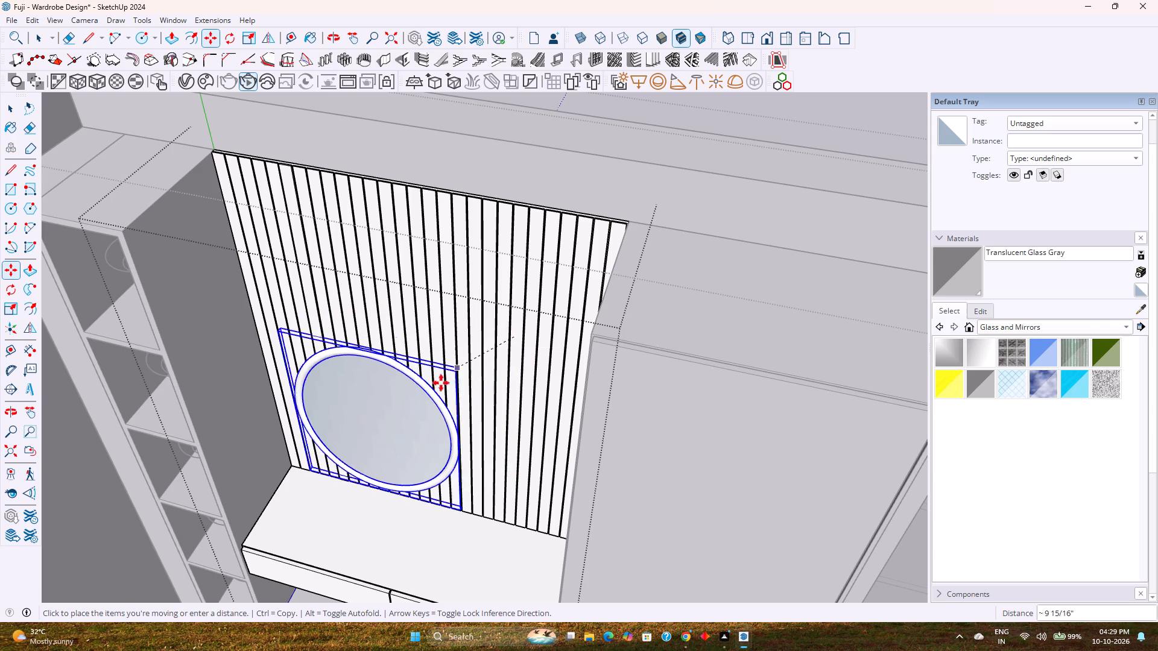
pyautogui.press('Up')
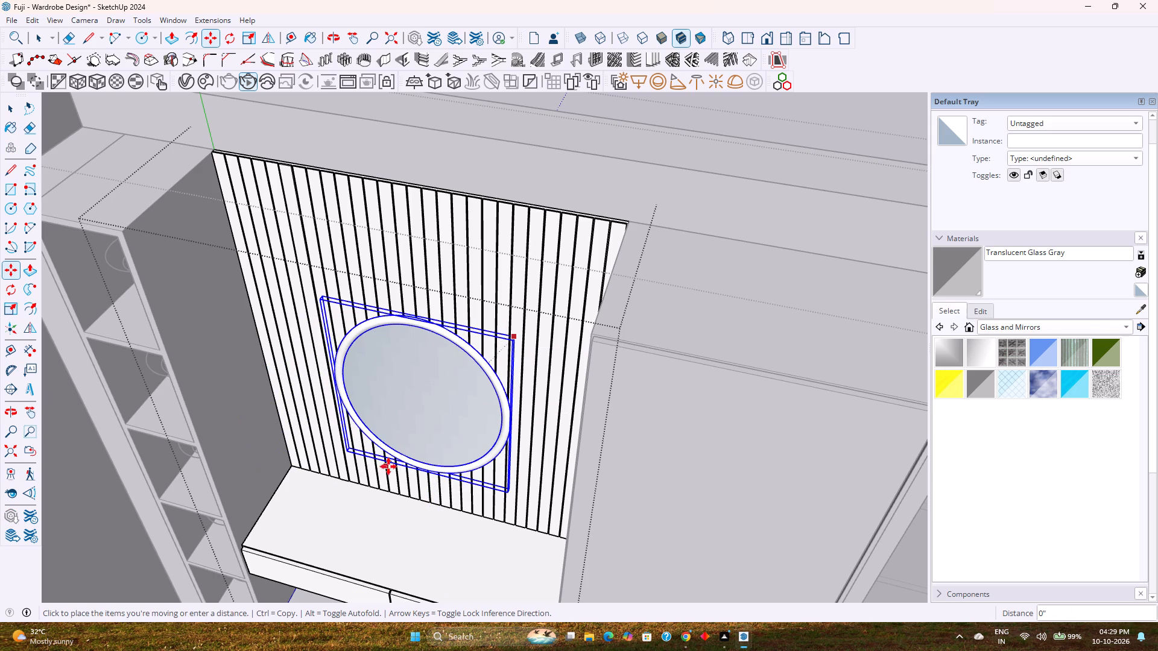
pyautogui.press('Up')
pyautogui.scroll(-3, 419, 486)
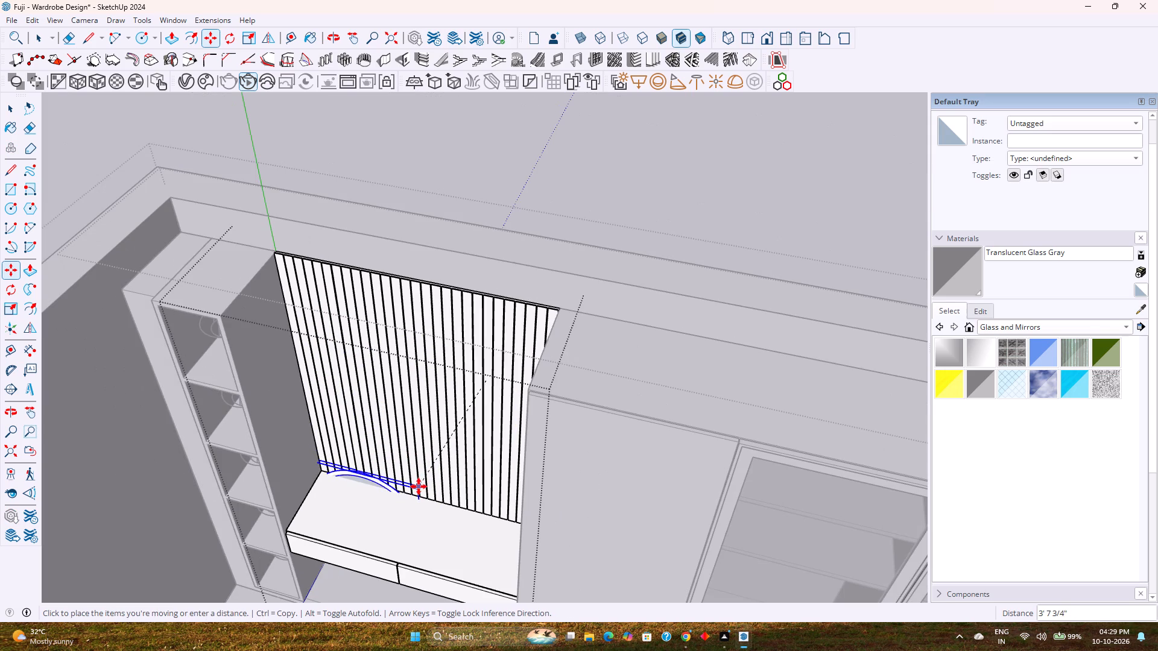
pyautogui.press('Up')
pyautogui.scroll(-13, 419, 486)
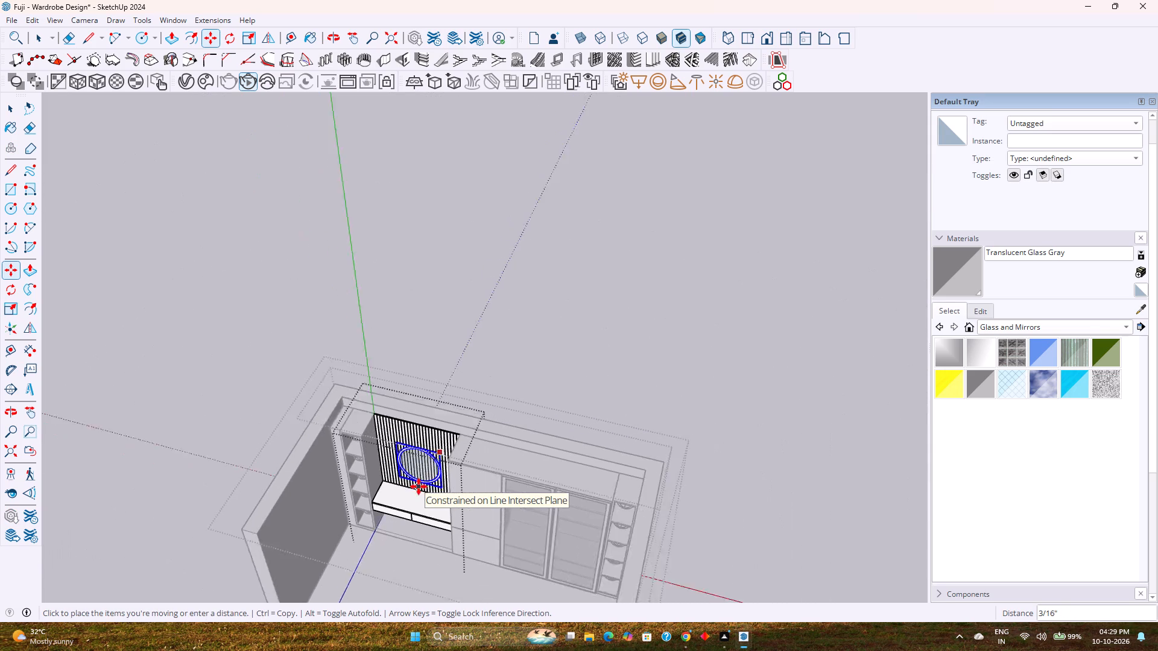
pyautogui.write('10')
pyautogui.press("'")
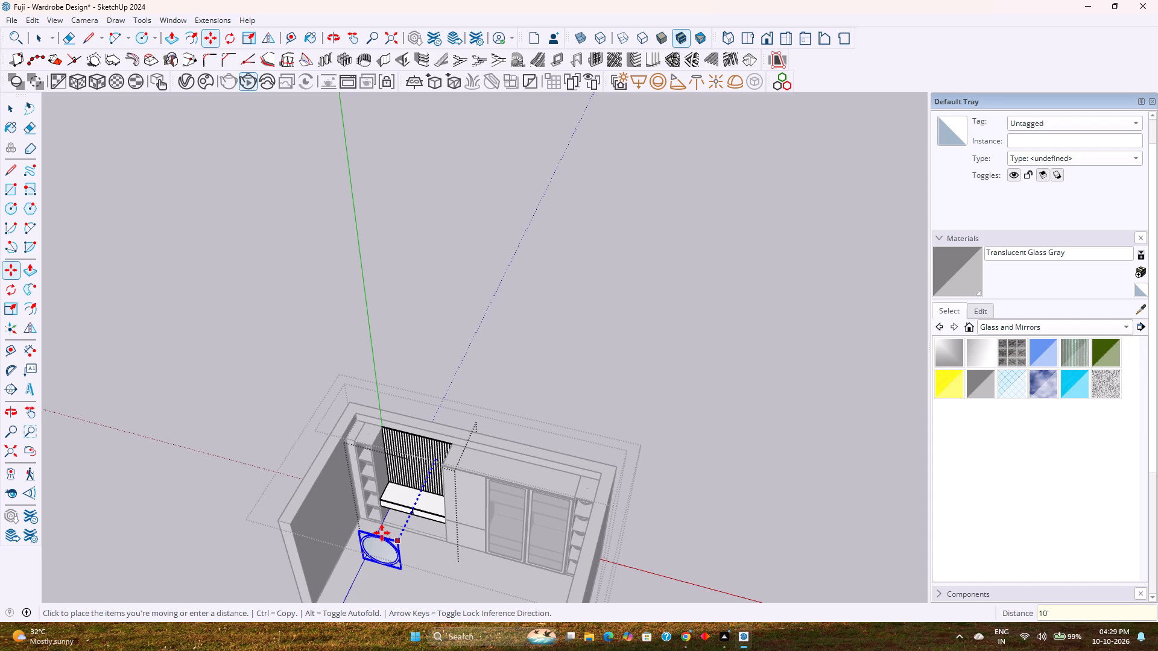
pyautogui.press('Return')
pyautogui.press('space')
# Open the round mirror's frame ring for editing, viewed from the back of the mirror.
pyautogui.moveTo(405, 522); pyautogui.dragTo(127, 470, button='middle')
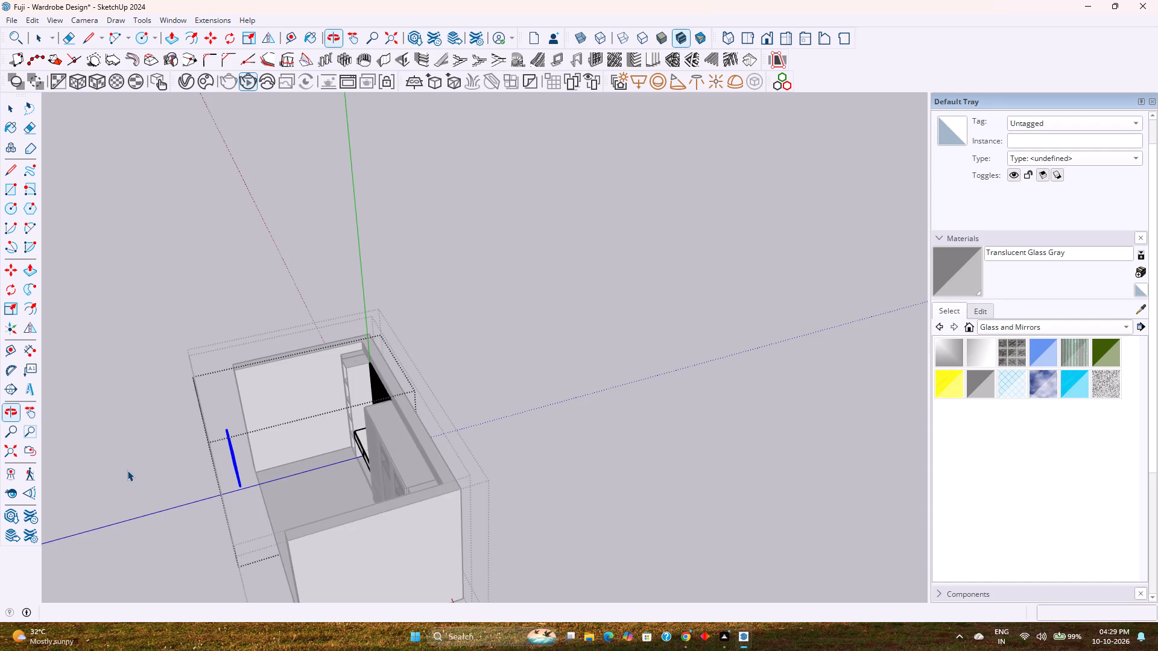
pyautogui.press('Escape')
pyautogui.scroll(6, 200, 460)
pyautogui.moveTo(254, 467); pyautogui.dragTo(0, 491, button='middle')
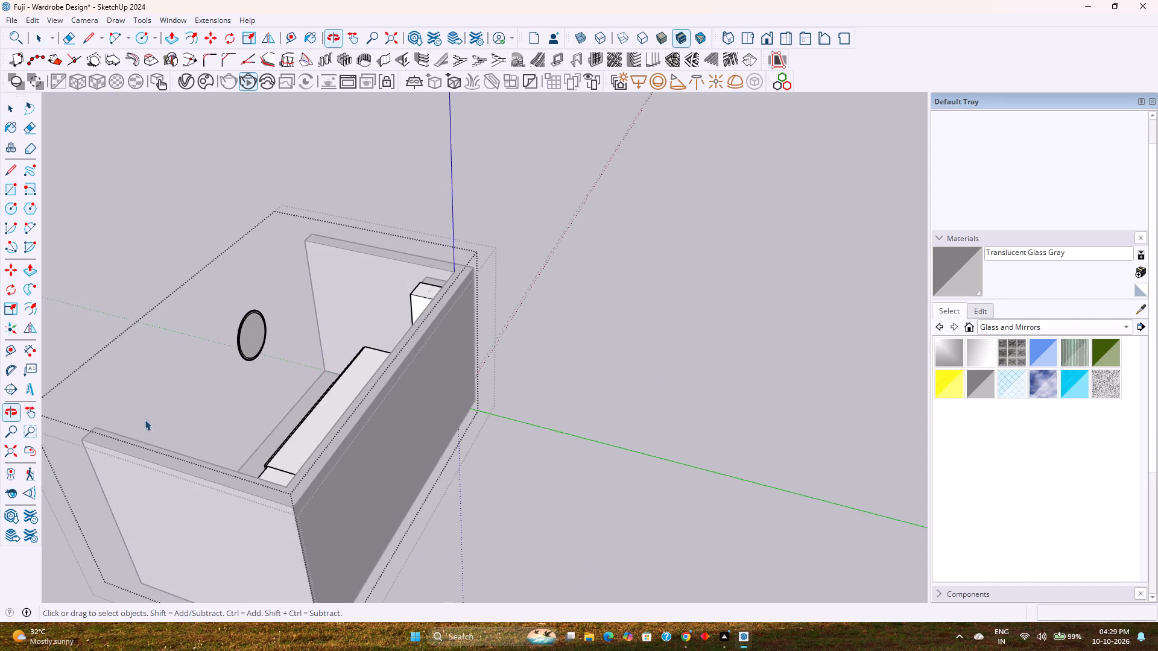
pyautogui.scroll(2, 232, 383)
pyautogui.scroll(17, 238, 313)
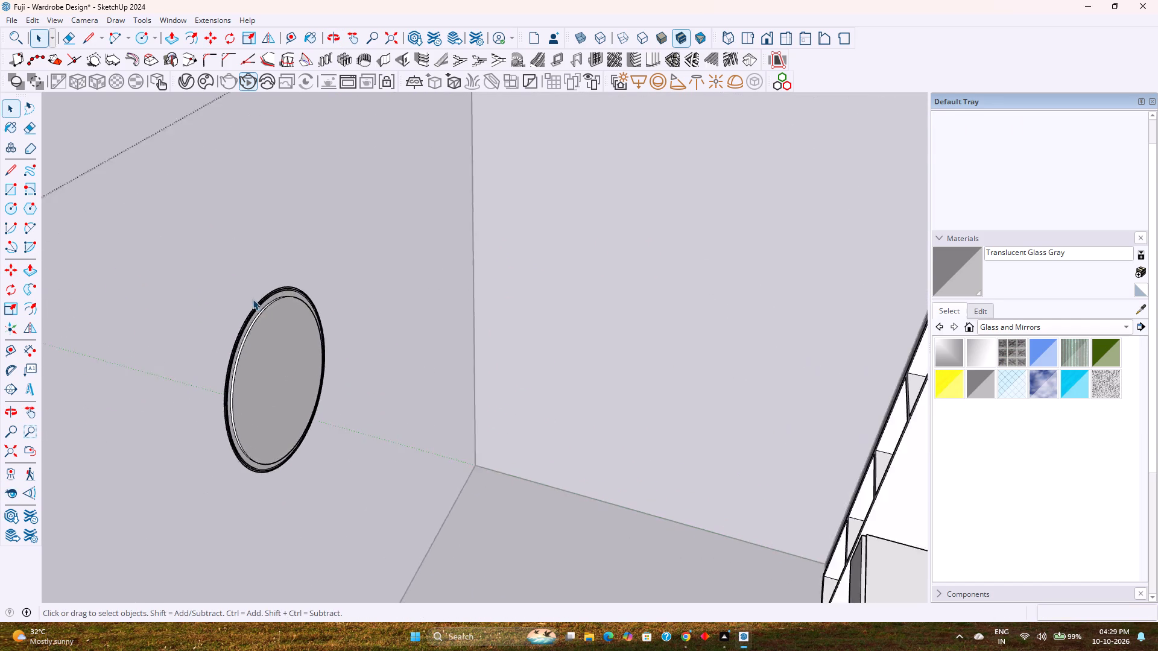
pyautogui.scroll(10, 253, 299)
pyautogui.scroll(11, 311, 364)
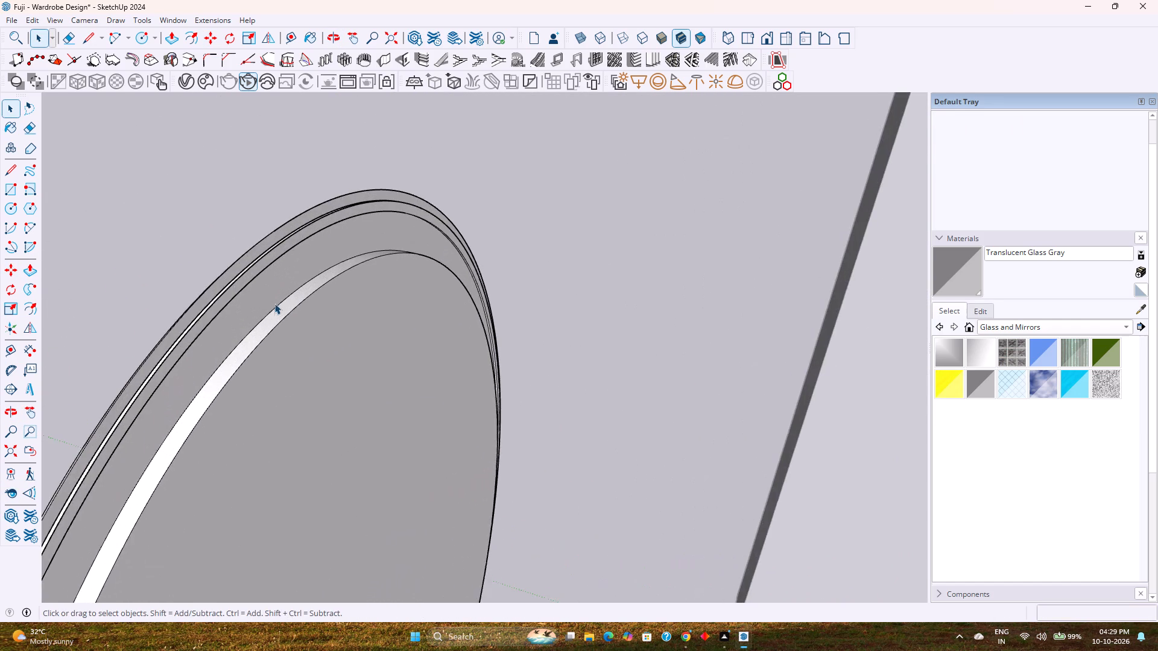
pyautogui.scroll(9, 274, 303)
pyautogui.moveTo(276, 312); pyautogui.dragTo(338, 222, button='middle')
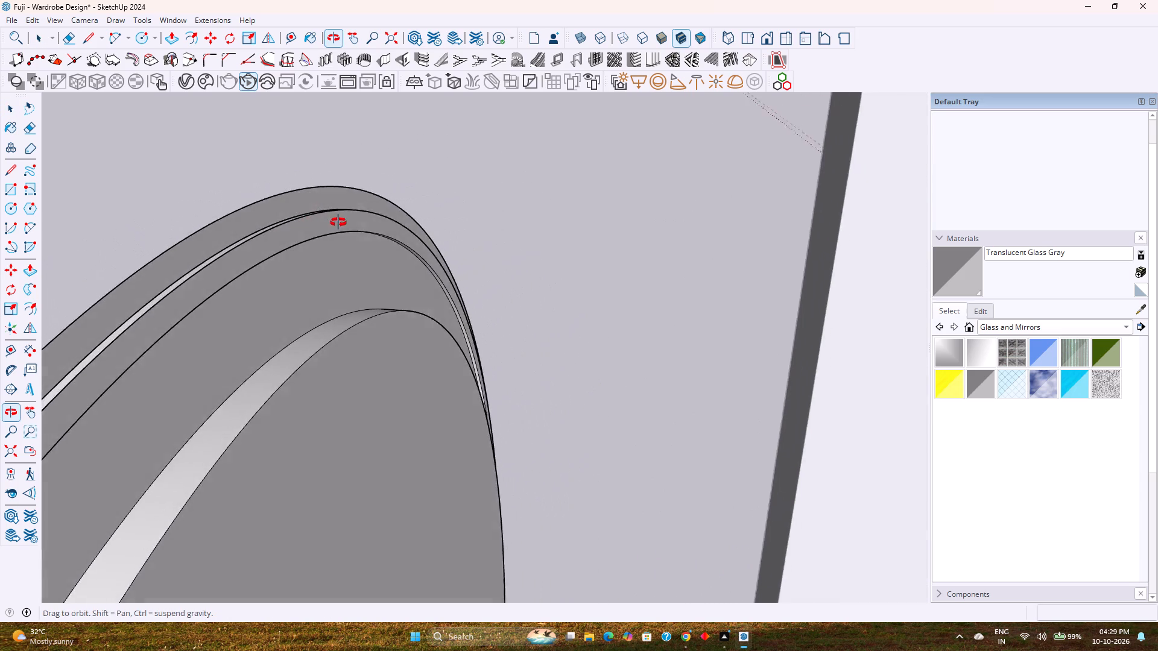
pyautogui.moveTo(338, 222); pyautogui.dragTo(431, 273, button='middle')
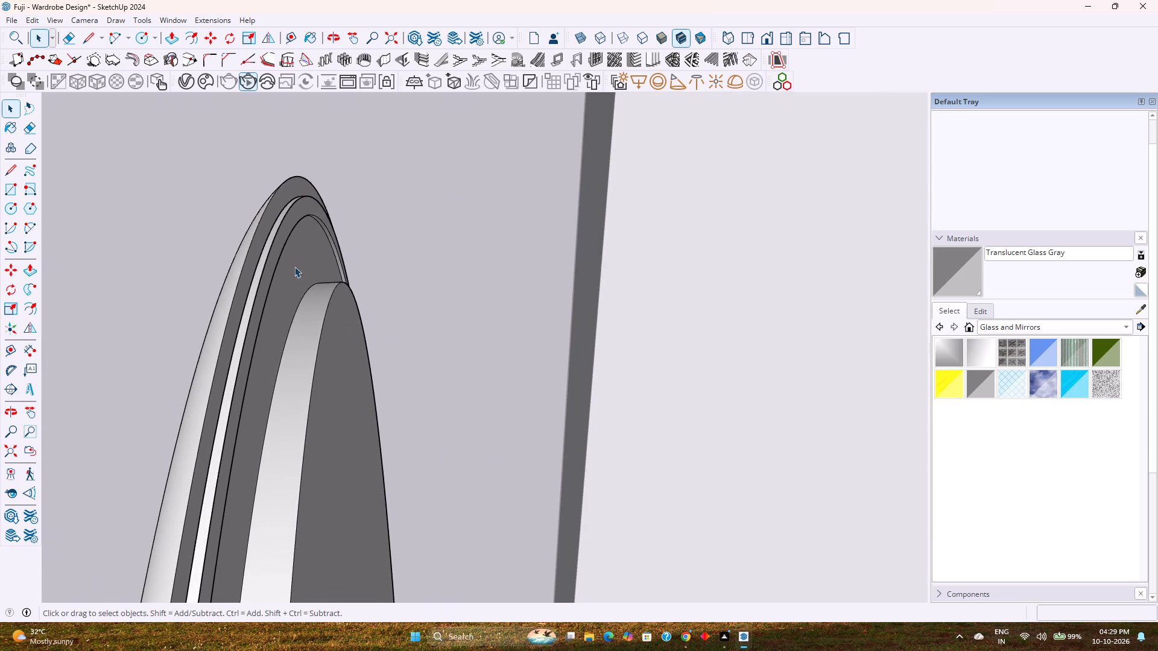
pyautogui.doubleClick(276, 237)
pyautogui.scroll(9, 276, 237)
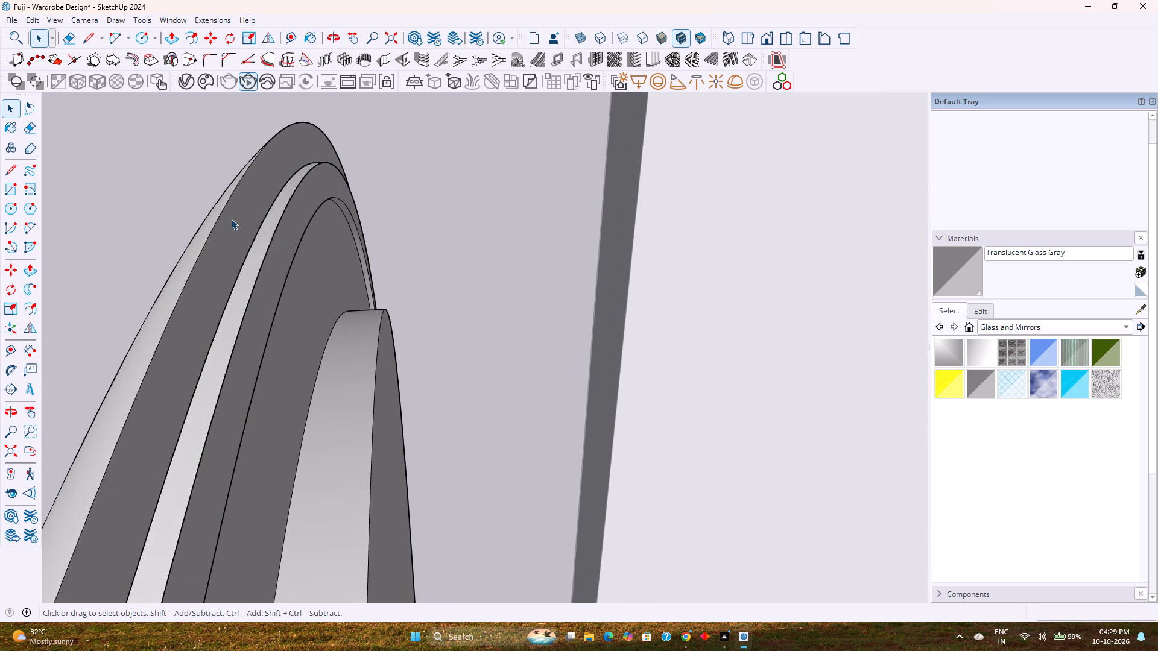
pyautogui.click(227, 214)
pyautogui.doubleClick(227, 214)
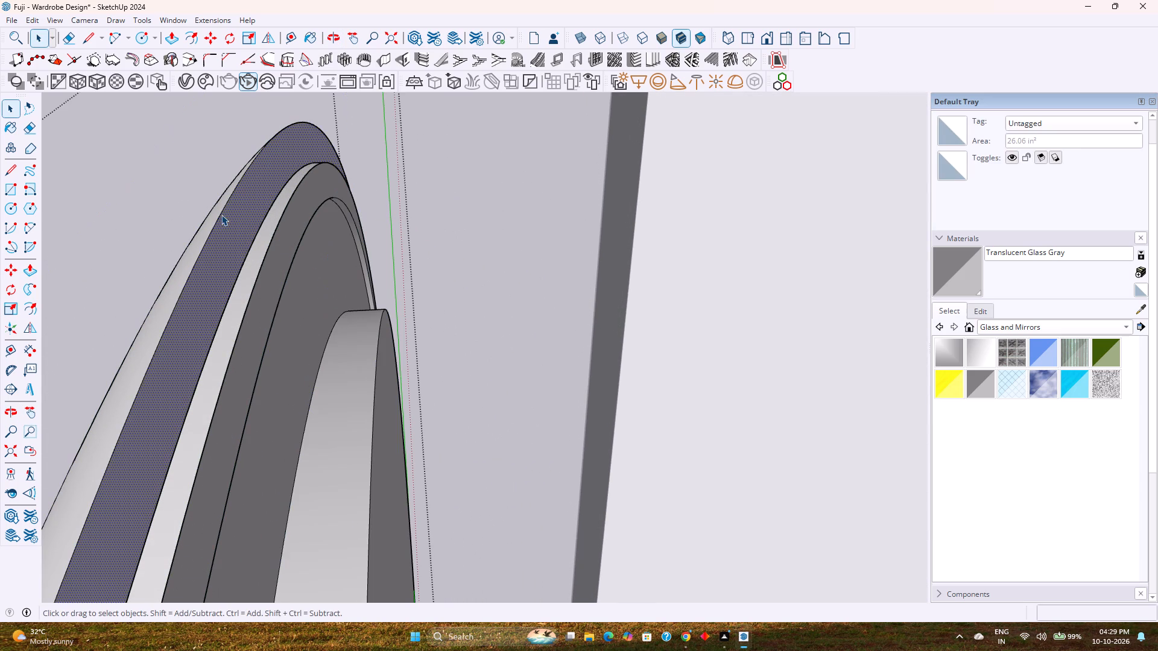
# Select the frame ring's back face with its bounding edges and weld the edges.
pyautogui.click(221, 215)
pyautogui.doubleClick(227, 222)
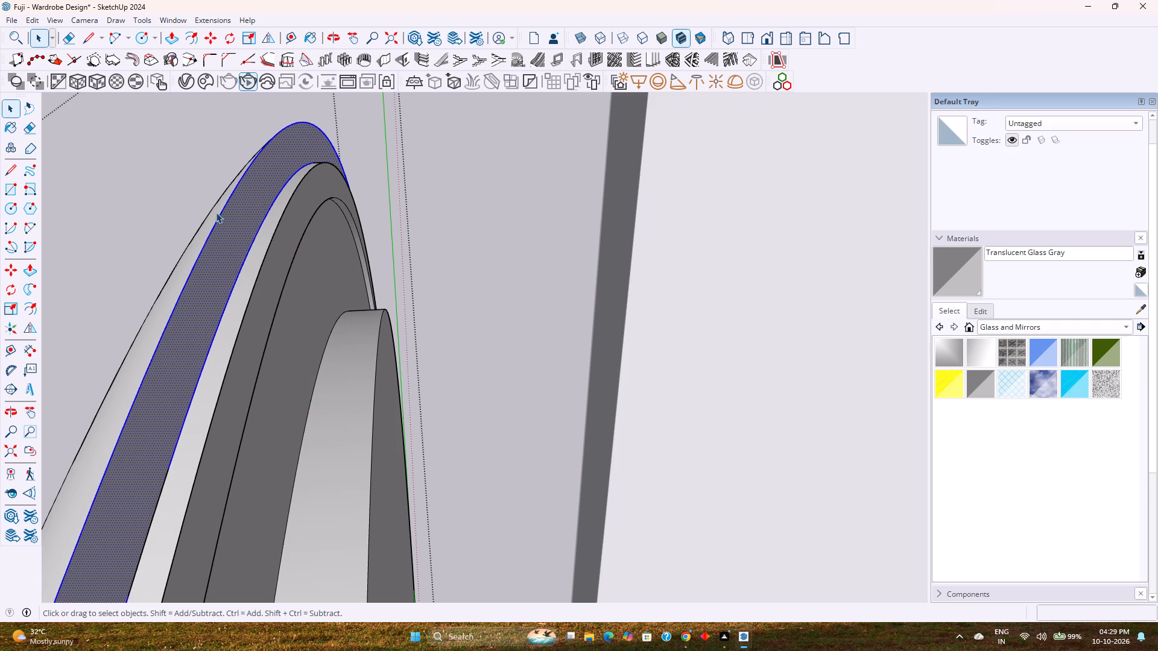
pyautogui.rightClick(227, 221)
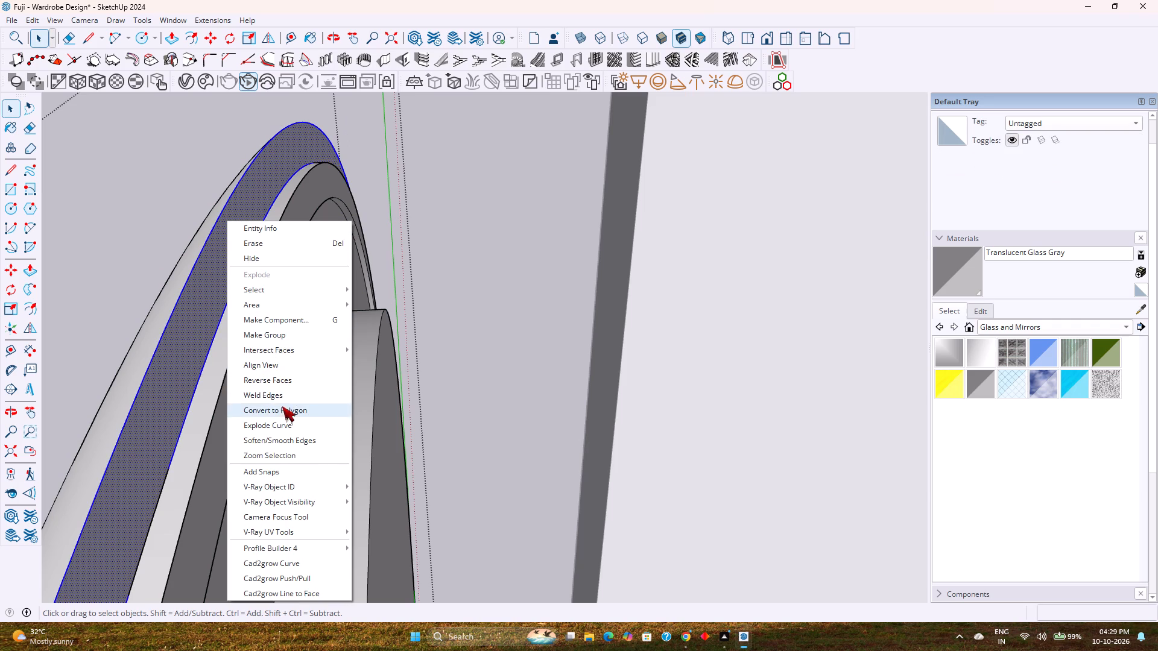
pyautogui.click(279, 394)
# Select only the outer edge curve of the frame ring's back face.
pyautogui.click(202, 252)
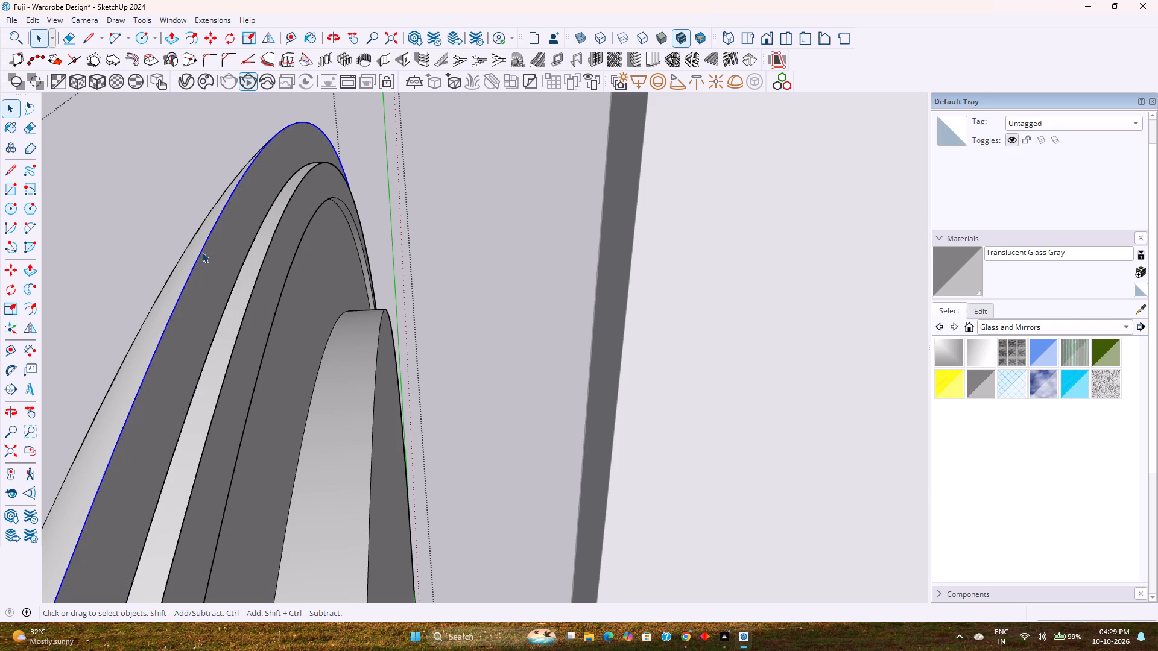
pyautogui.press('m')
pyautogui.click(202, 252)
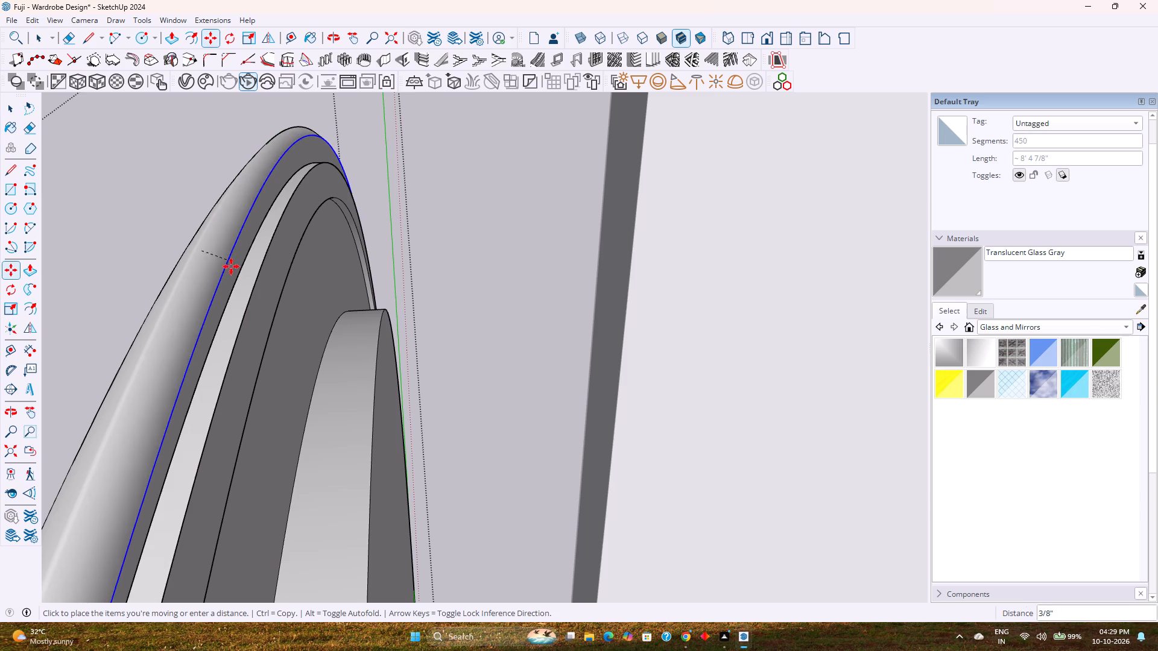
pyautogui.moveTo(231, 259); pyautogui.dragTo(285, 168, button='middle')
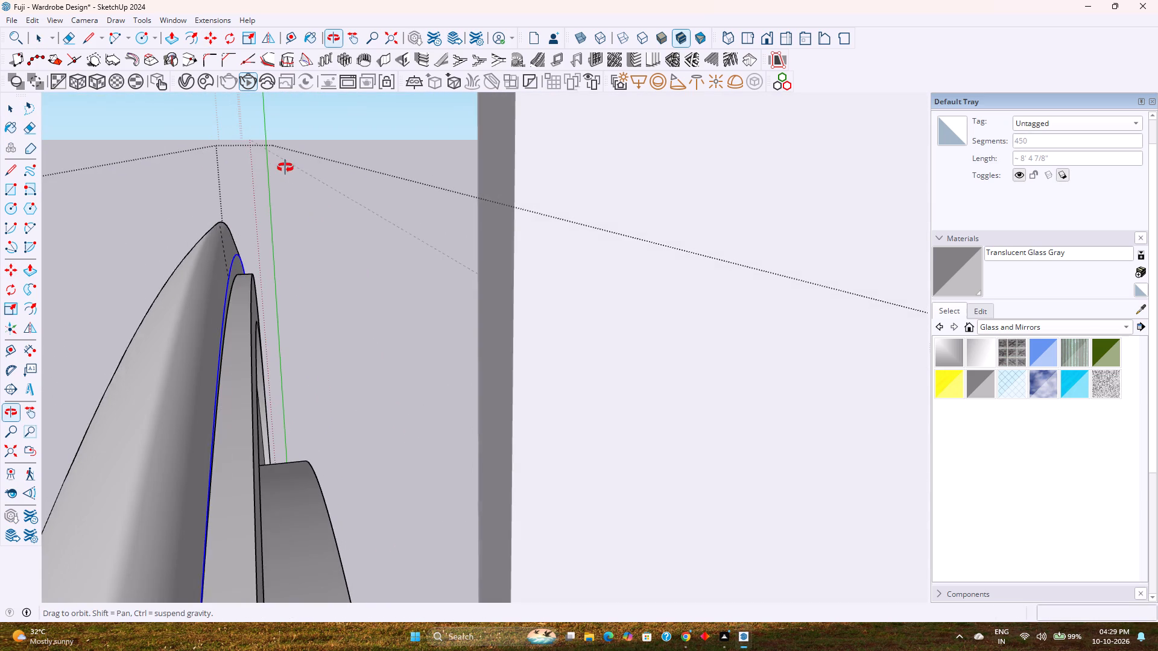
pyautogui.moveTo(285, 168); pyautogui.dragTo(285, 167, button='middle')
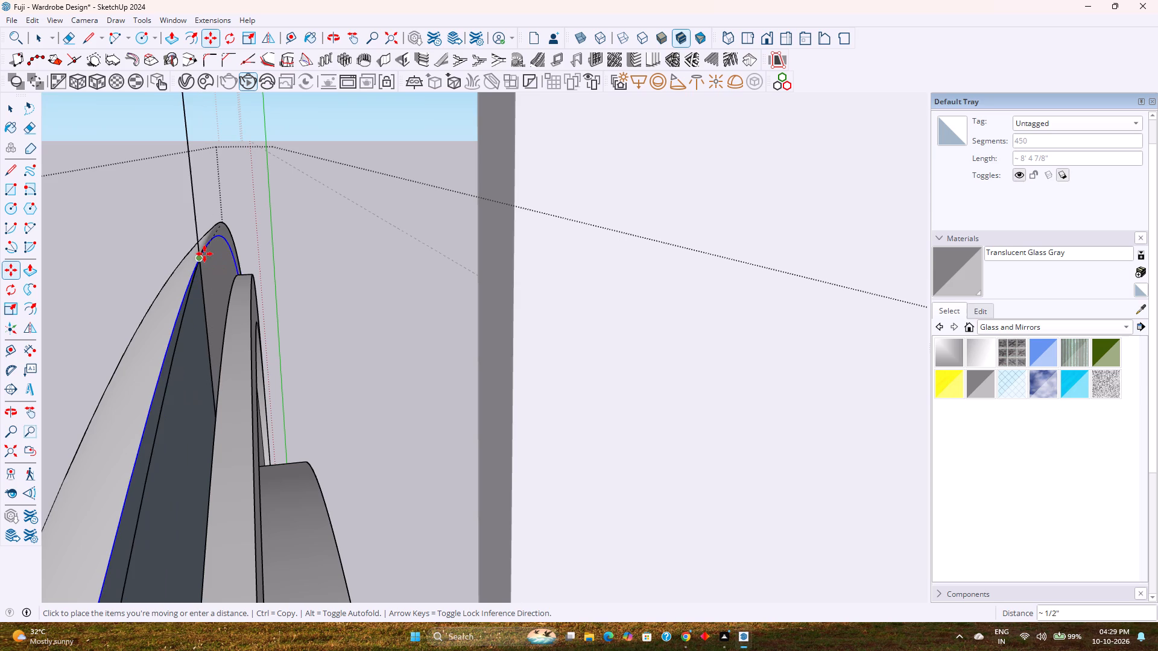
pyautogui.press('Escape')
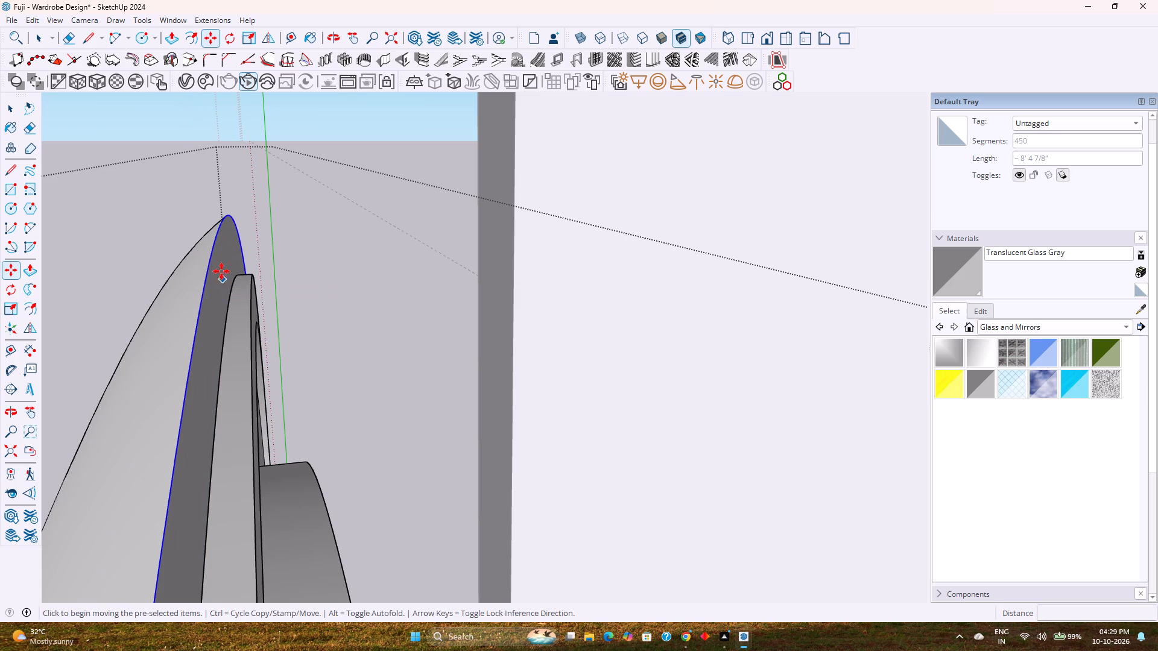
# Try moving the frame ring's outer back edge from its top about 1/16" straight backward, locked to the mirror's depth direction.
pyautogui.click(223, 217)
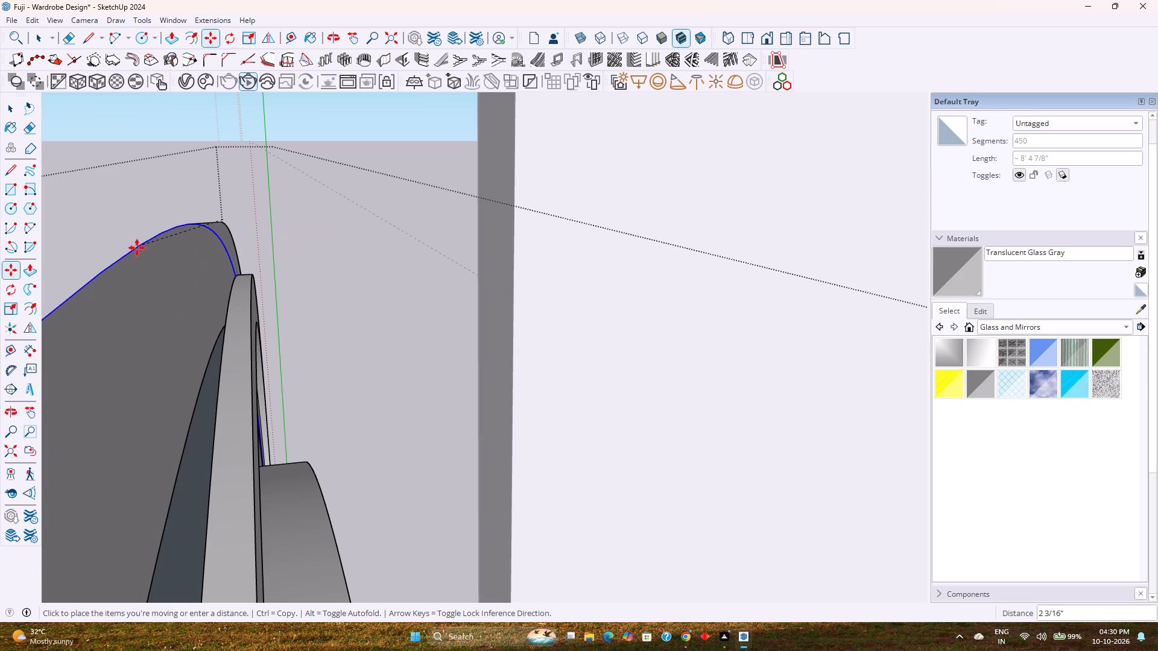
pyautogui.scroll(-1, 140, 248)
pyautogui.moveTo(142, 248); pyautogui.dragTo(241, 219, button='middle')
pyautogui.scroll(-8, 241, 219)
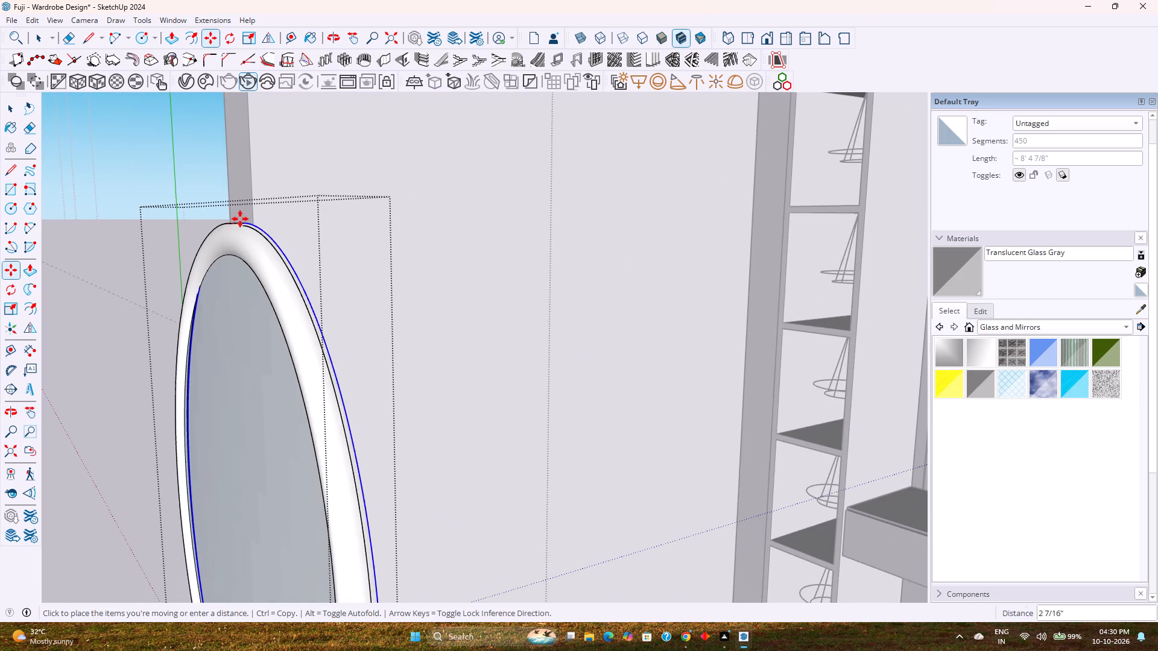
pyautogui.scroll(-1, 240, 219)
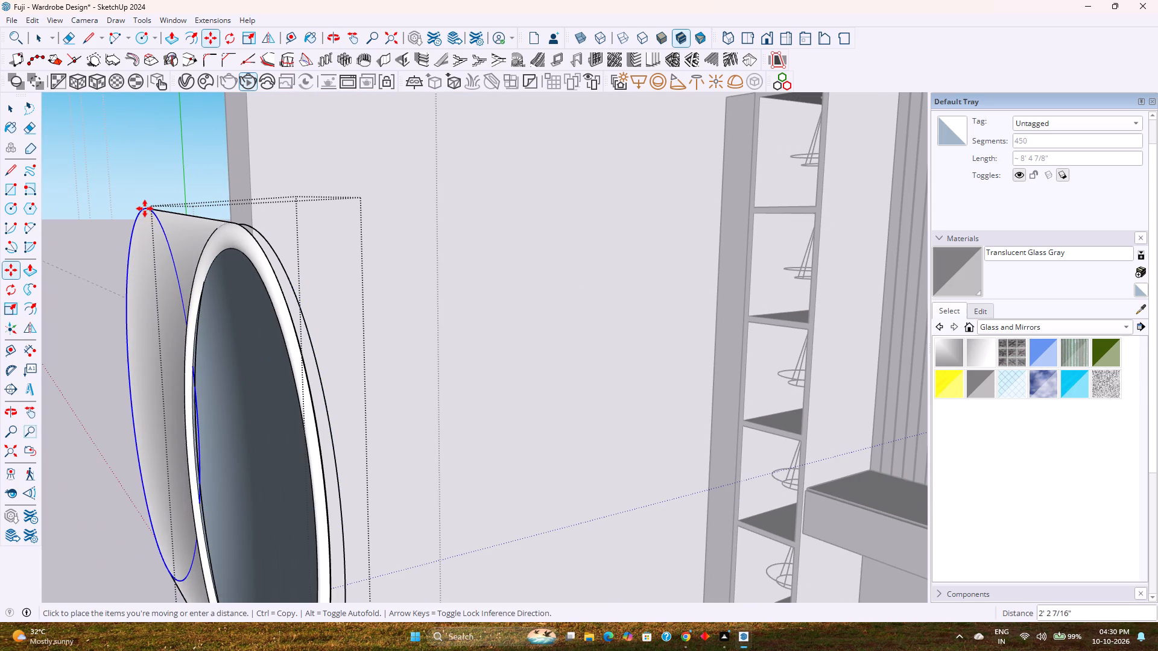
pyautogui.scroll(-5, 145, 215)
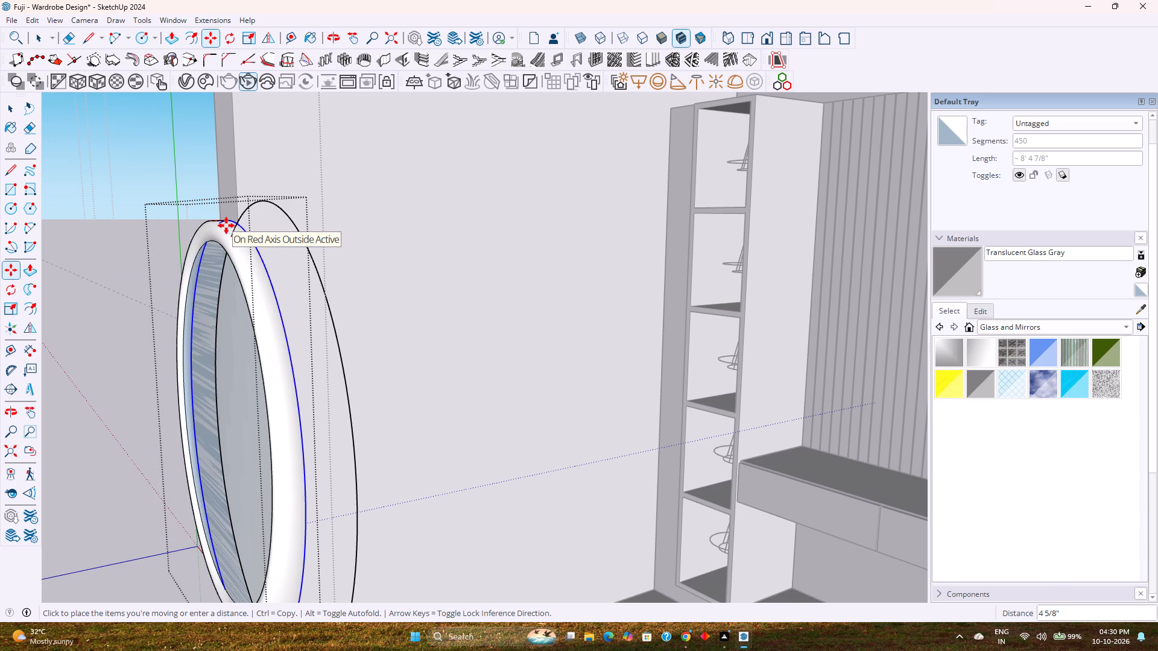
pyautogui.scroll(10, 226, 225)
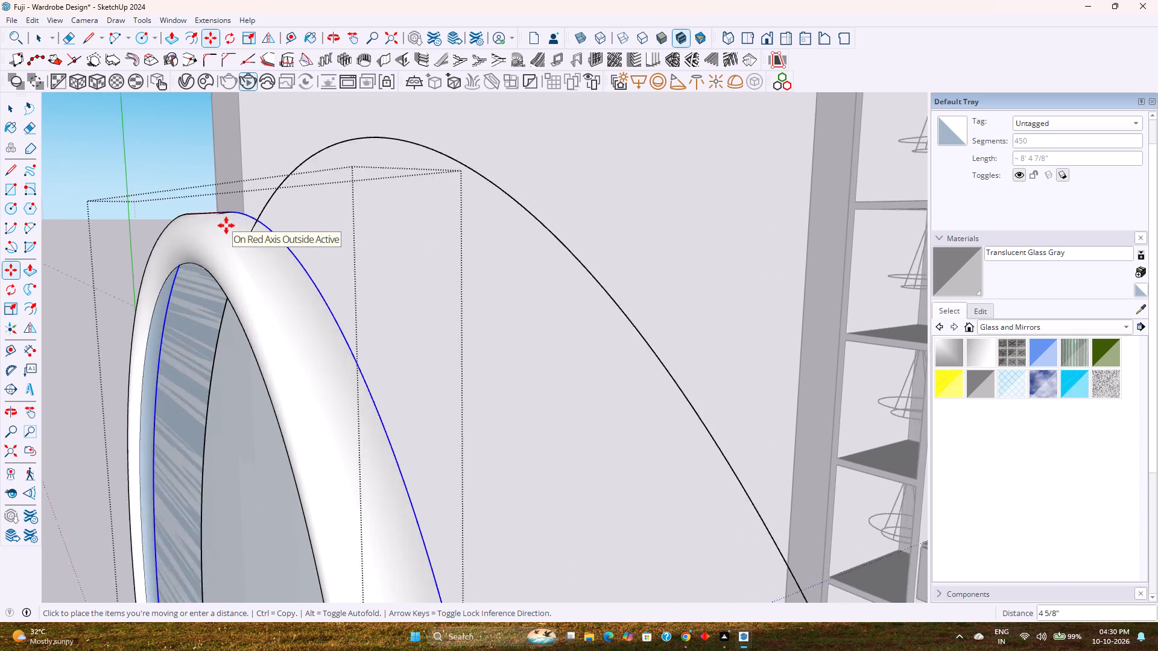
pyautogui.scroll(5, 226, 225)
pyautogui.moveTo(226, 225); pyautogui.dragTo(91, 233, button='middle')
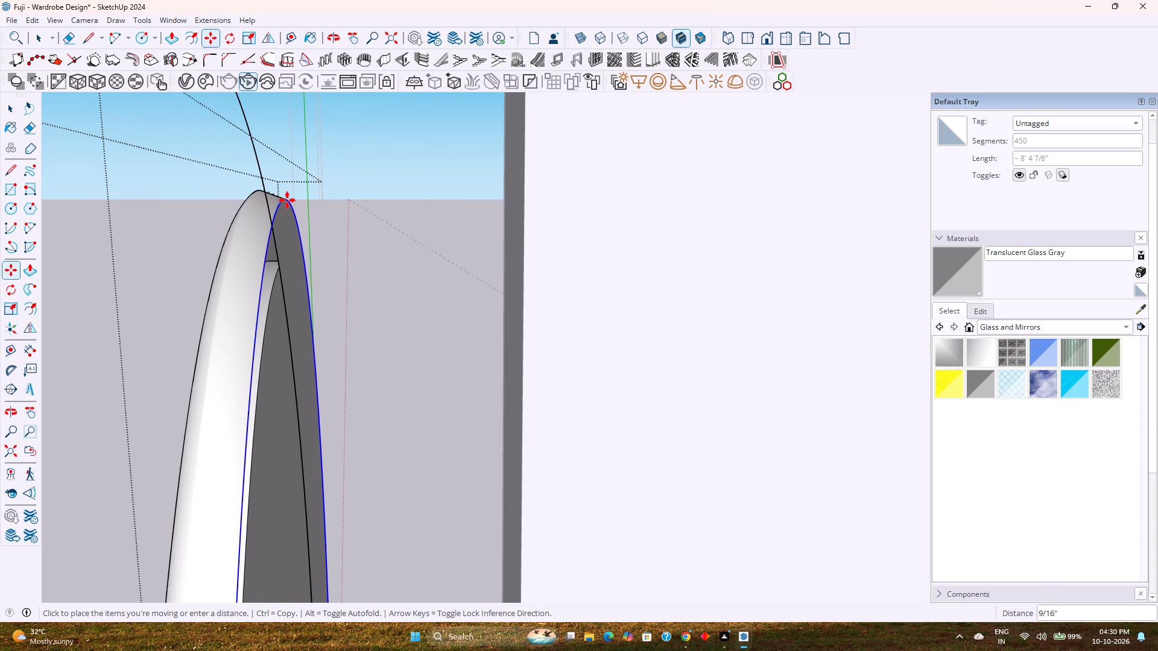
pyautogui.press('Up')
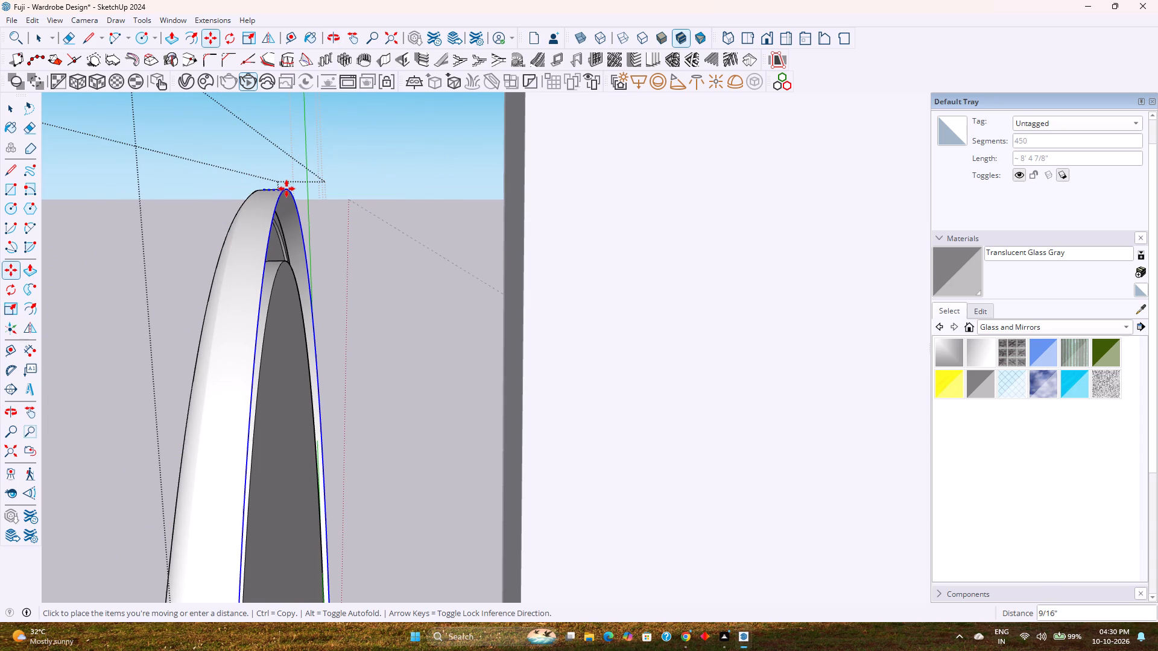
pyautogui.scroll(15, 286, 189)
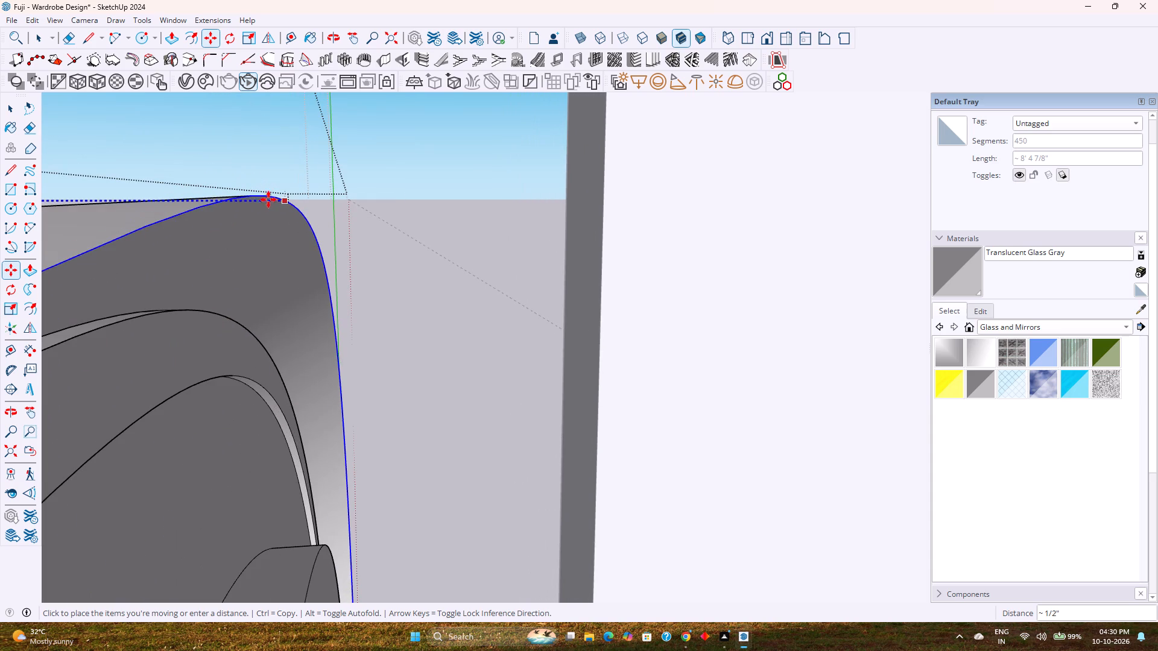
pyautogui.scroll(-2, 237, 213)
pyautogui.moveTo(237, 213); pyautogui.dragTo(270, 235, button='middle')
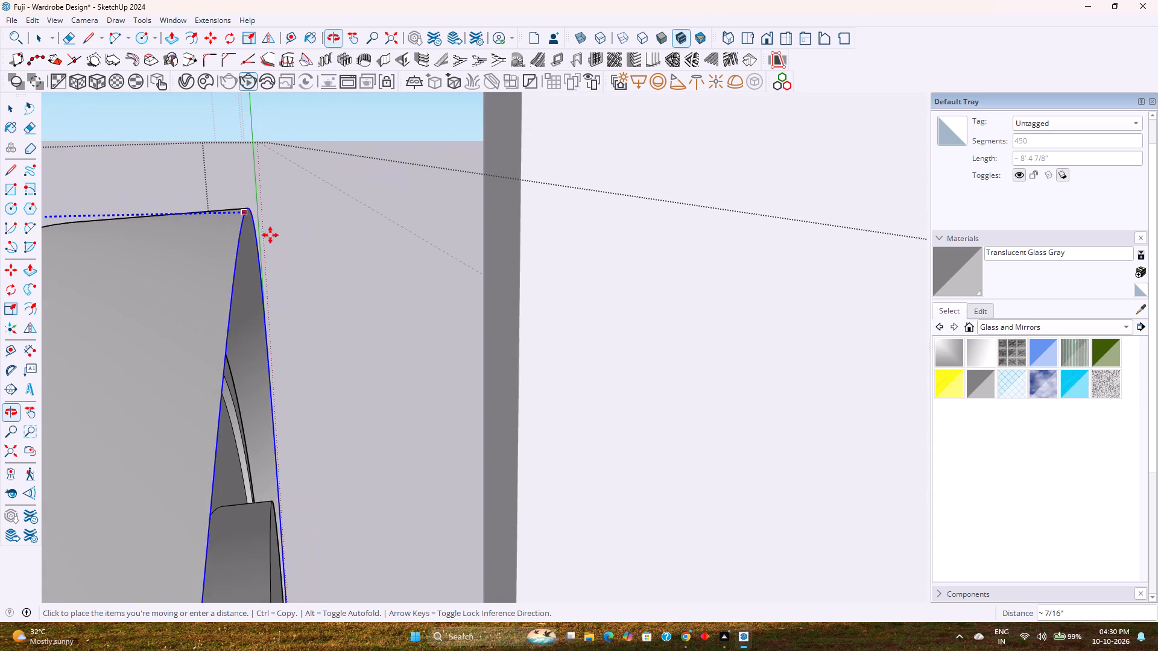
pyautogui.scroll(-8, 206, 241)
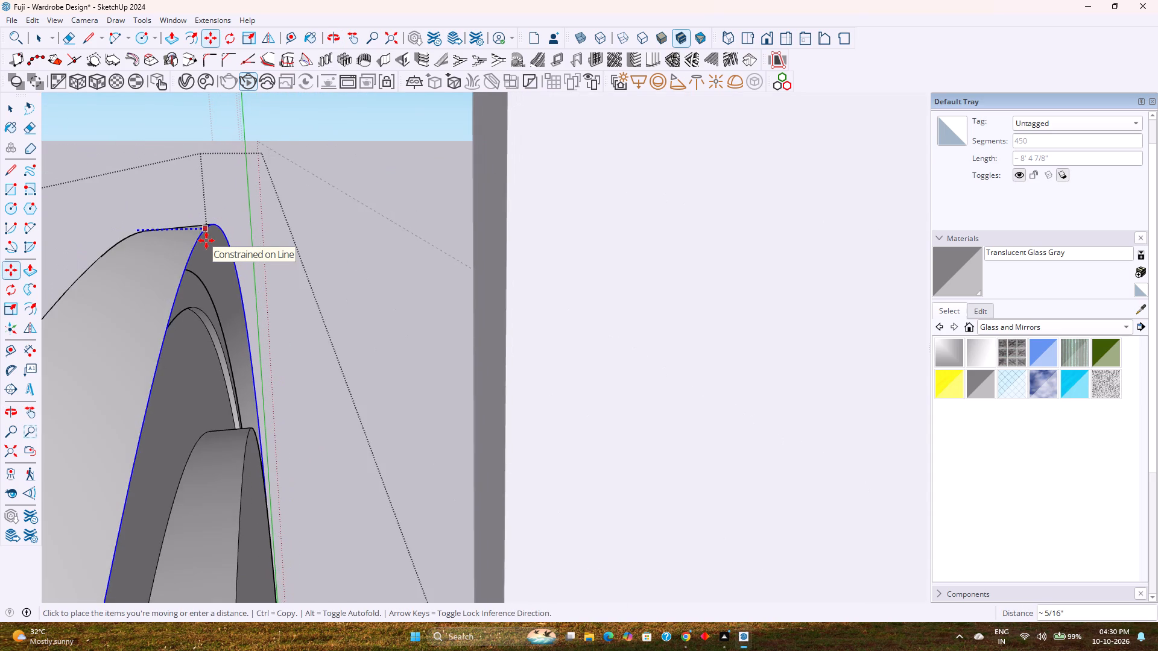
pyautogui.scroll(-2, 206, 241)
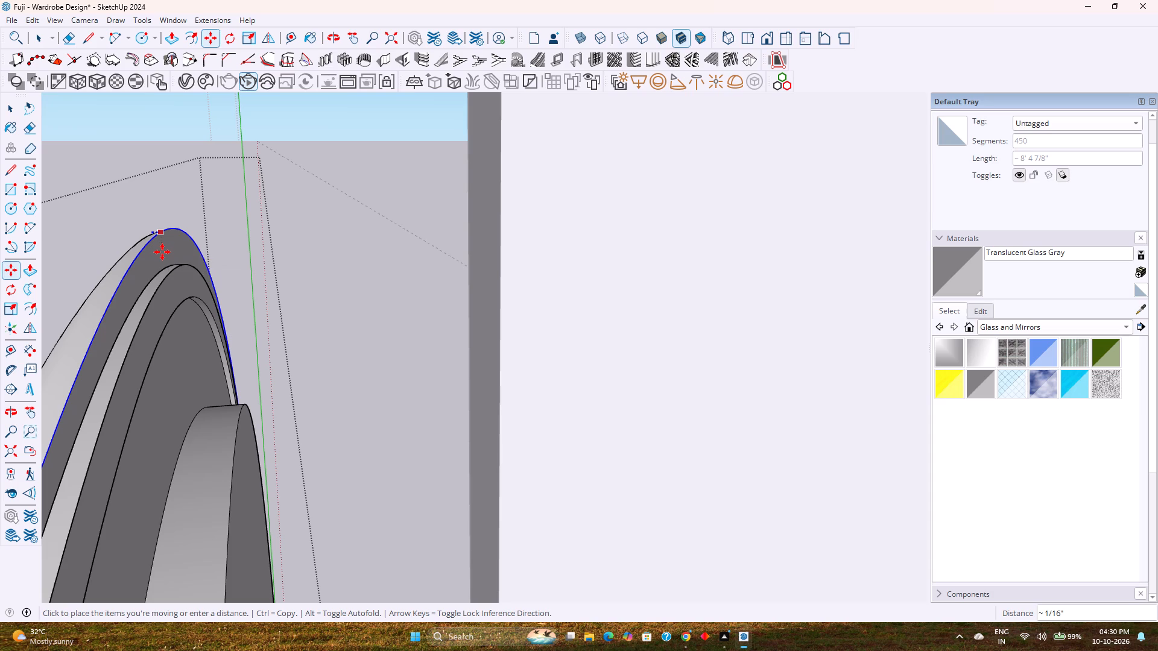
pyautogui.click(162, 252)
# Examine the shifted back edge of the frame ring side-on, comparing it with the move undone and redone.
pyautogui.scroll(-2, 151, 269)
pyautogui.moveTo(151, 269); pyautogui.dragTo(188, 189, button='middle')
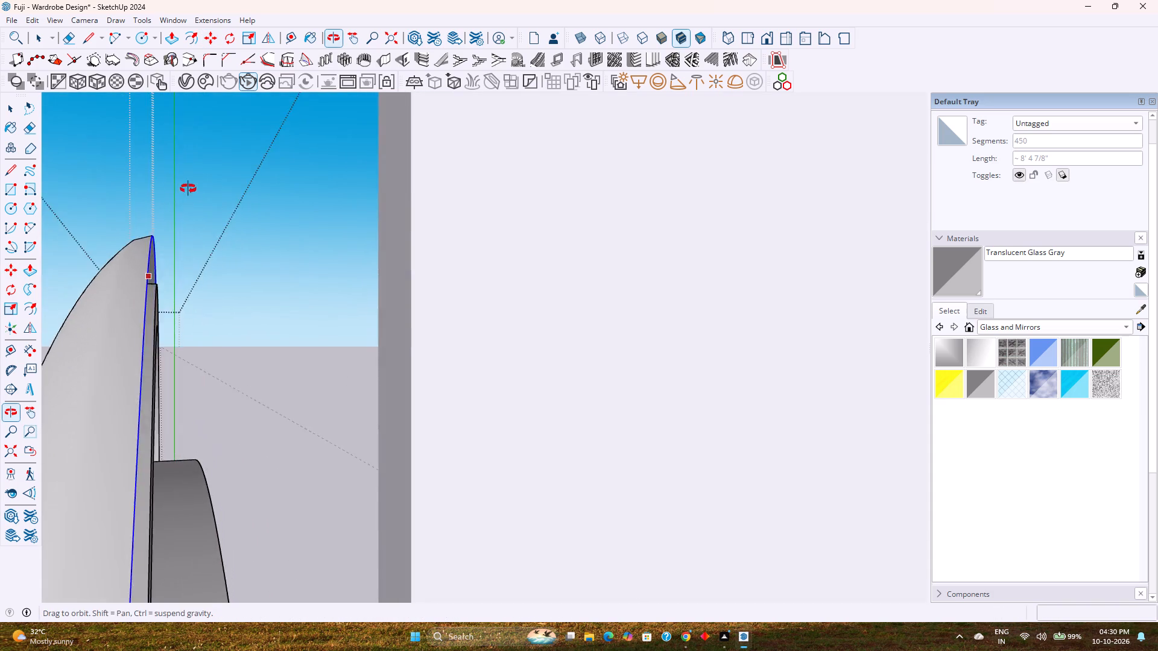
pyautogui.moveTo(188, 189); pyautogui.dragTo(179, 265, button='middle')
pyautogui.scroll(2, 168, 275)
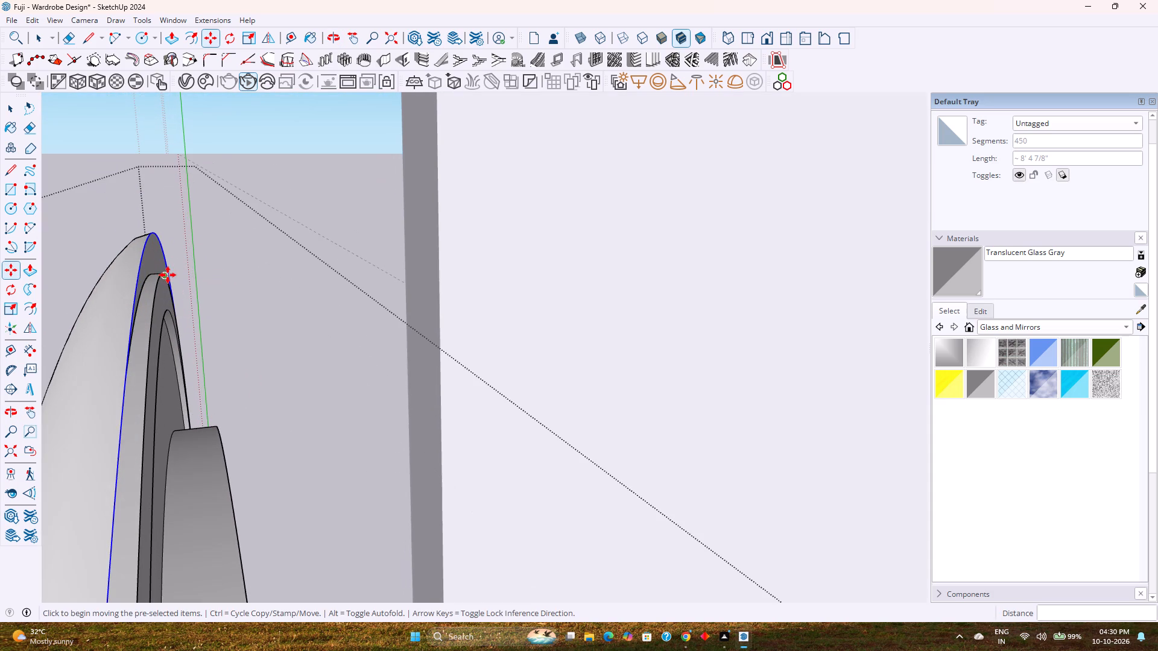
pyautogui.press('space')
pyautogui.moveTo(166, 275); pyautogui.dragTo(179, 252, button='middle')
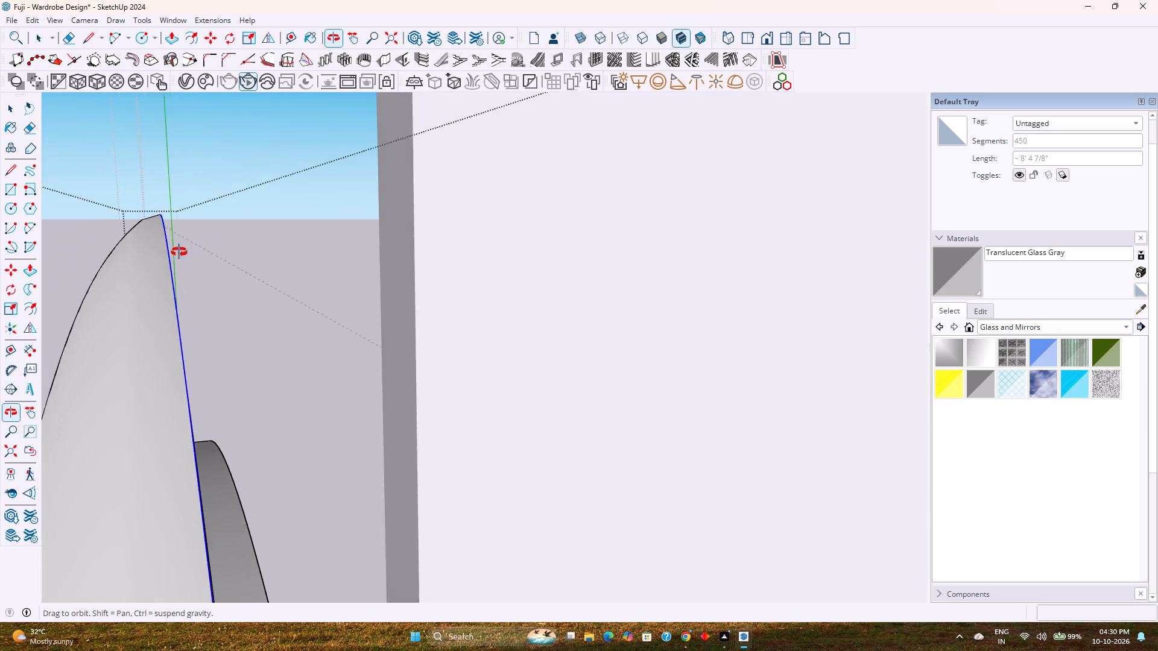
pyautogui.moveTo(179, 252); pyautogui.dragTo(168, 265, button='middle')
pyautogui.middleClick(168, 265)
pyautogui.scroll(3, 157, 256)
pyautogui.moveTo(157, 256); pyautogui.dragTo(160, 213, button='middle')
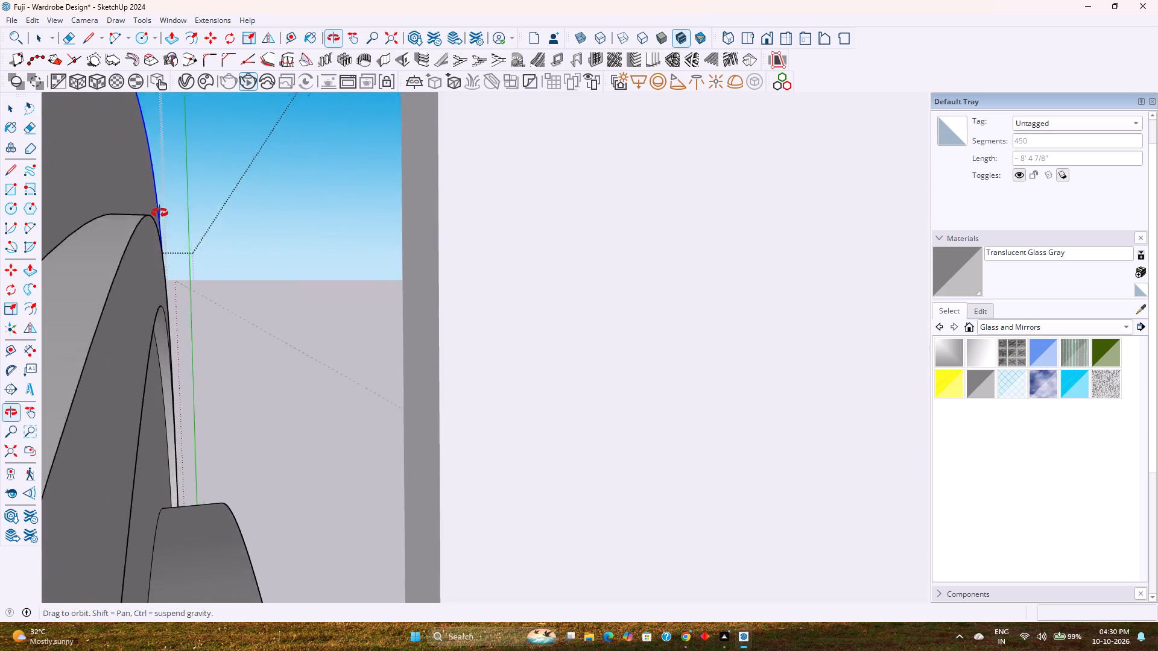
pyautogui.moveTo(160, 213); pyautogui.dragTo(160, 211, button='middle')
pyautogui.scroll(-7, 163, 212)
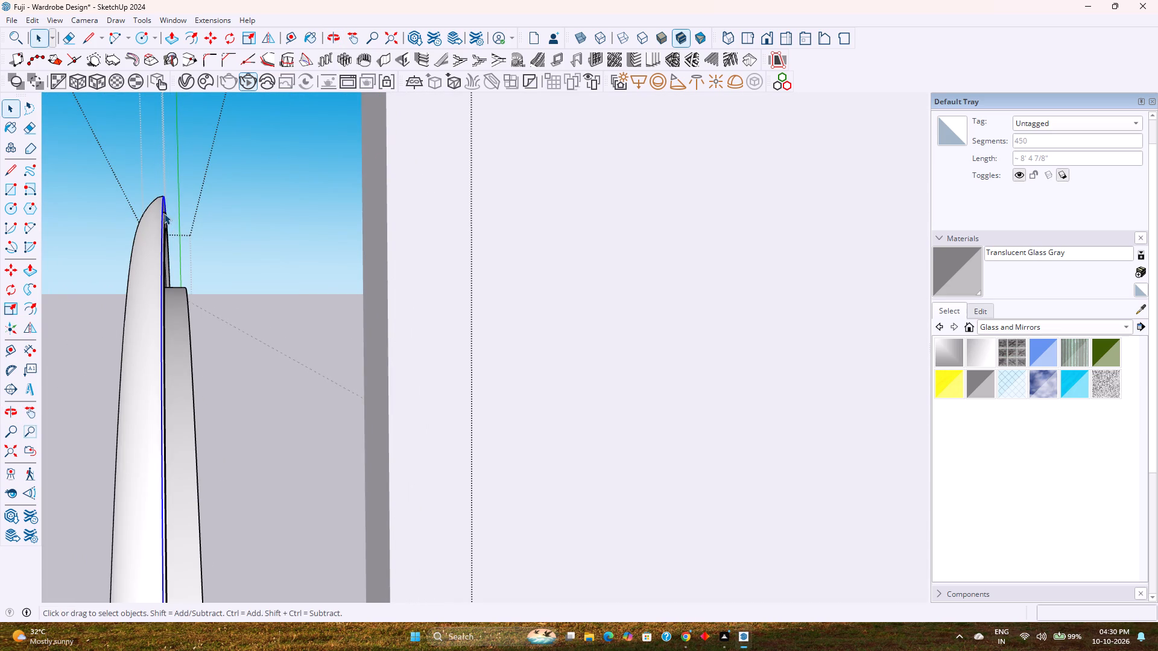
pyautogui.scroll(-17, 164, 214)
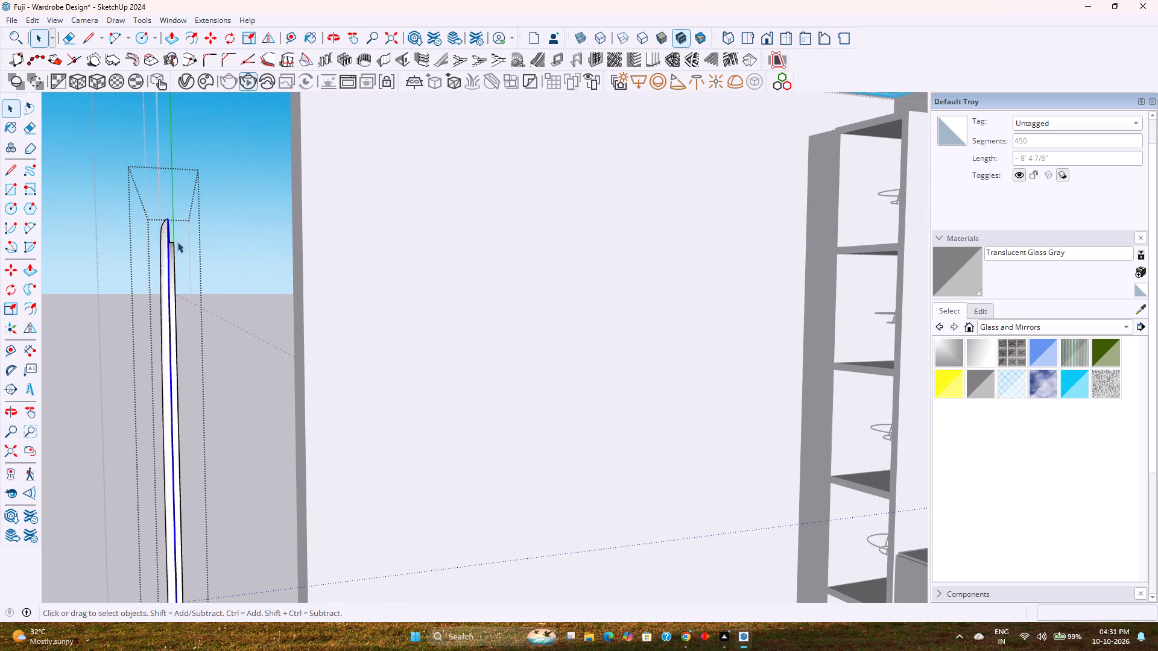
pyautogui.scroll(-1, 178, 242)
pyautogui.scroll(20, 165, 219)
pyautogui.scroll(1, 165, 219)
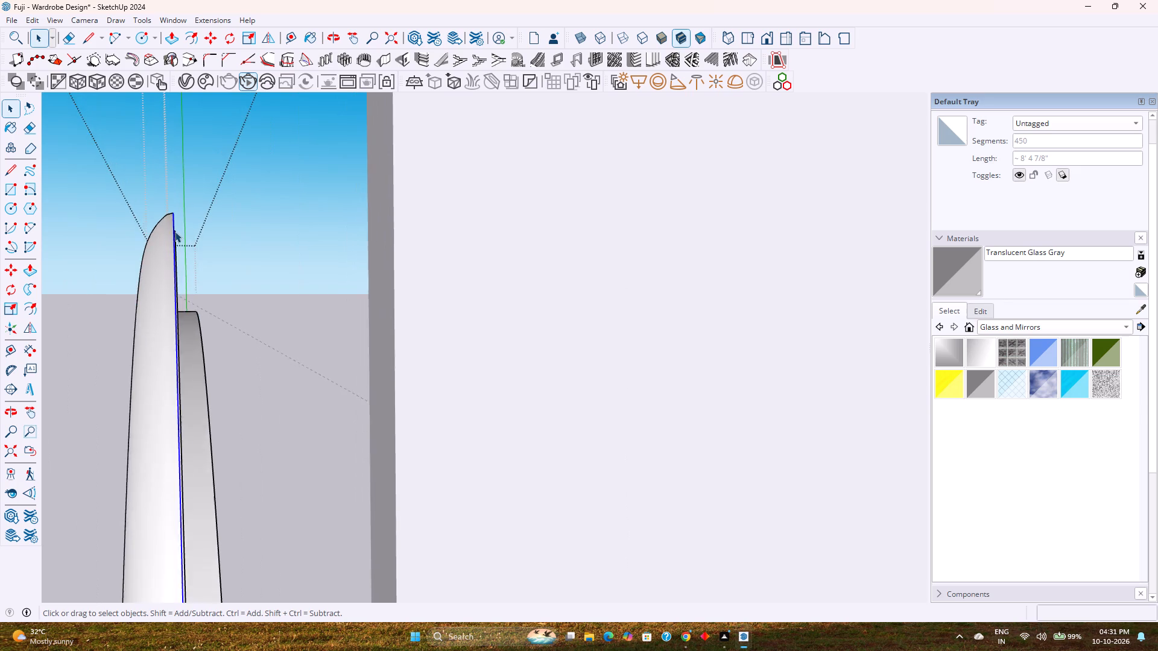
pyautogui.scroll(9, 175, 231)
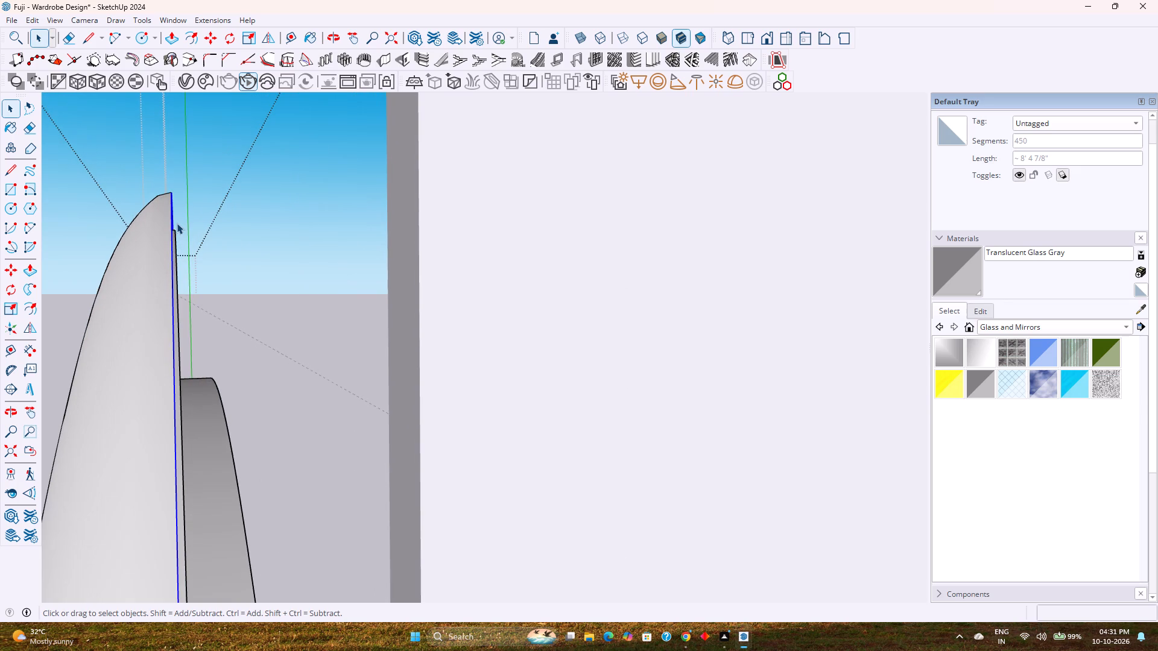
pyautogui.hotkey('ctrl', 'z')
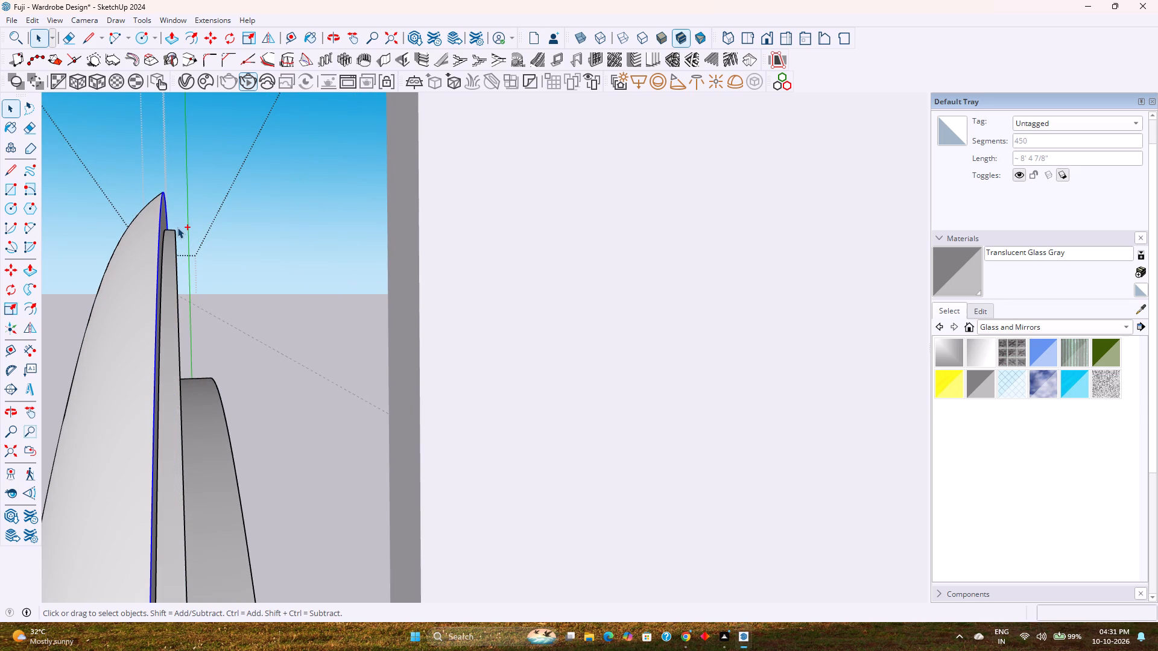
pyautogui.hotkey('ctrl', 'y')
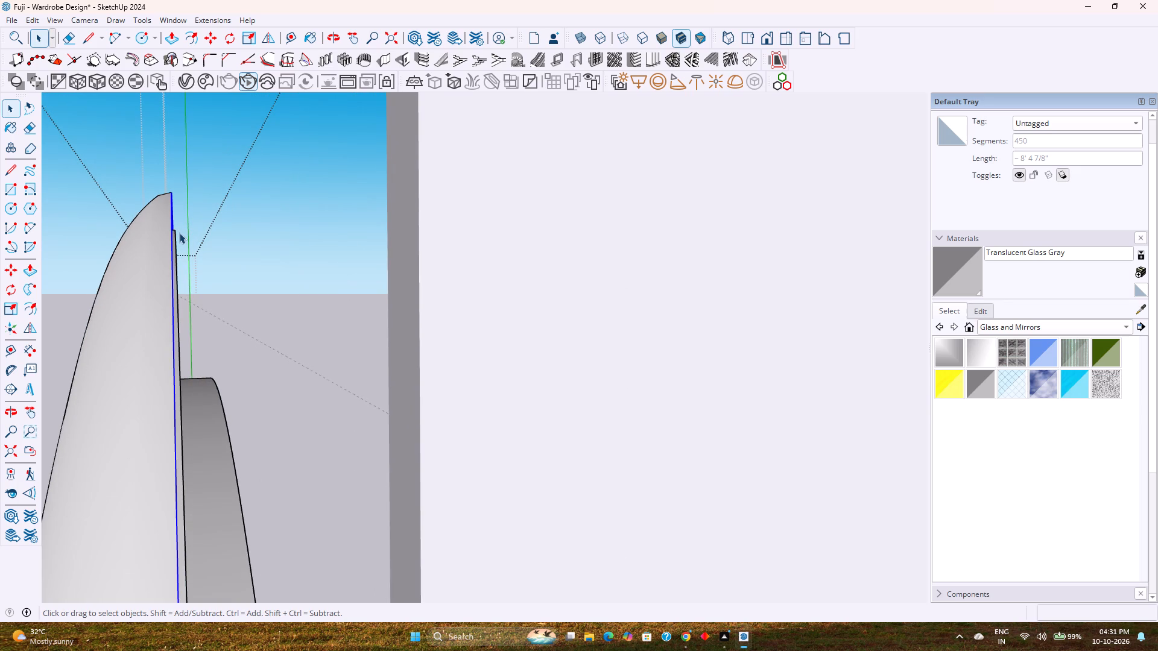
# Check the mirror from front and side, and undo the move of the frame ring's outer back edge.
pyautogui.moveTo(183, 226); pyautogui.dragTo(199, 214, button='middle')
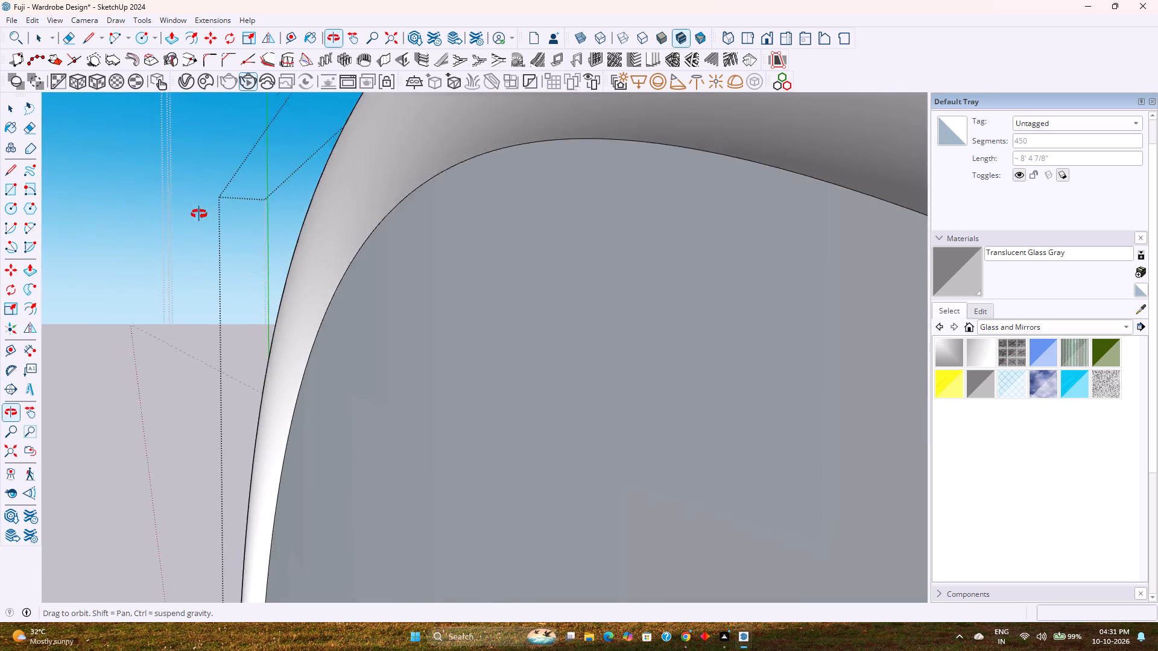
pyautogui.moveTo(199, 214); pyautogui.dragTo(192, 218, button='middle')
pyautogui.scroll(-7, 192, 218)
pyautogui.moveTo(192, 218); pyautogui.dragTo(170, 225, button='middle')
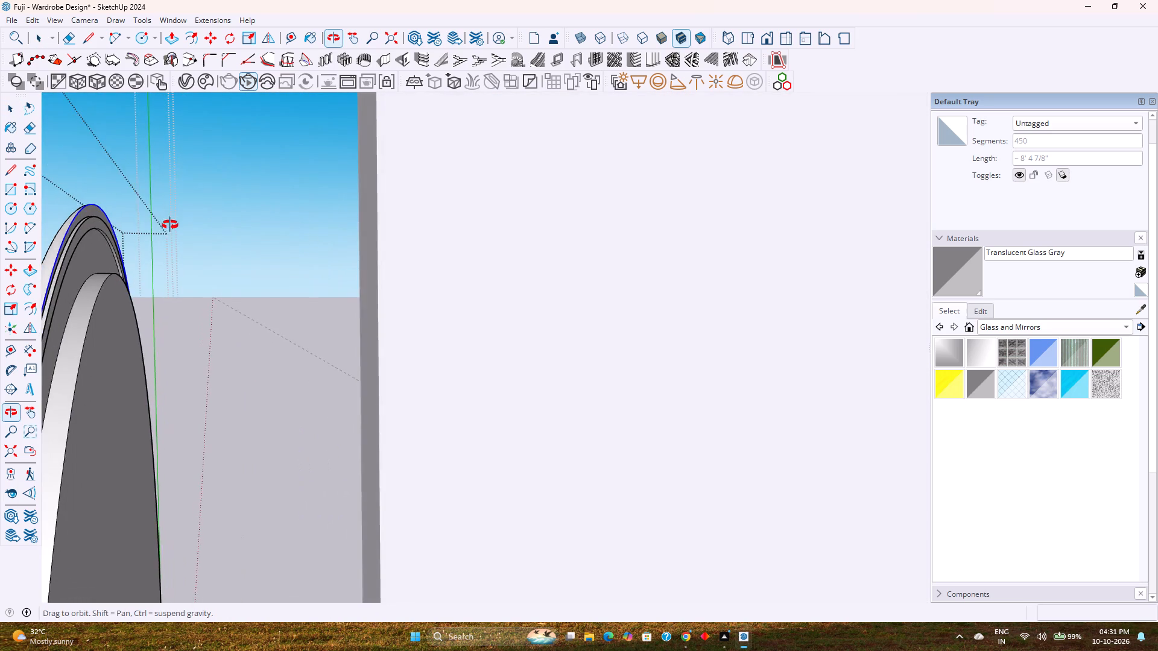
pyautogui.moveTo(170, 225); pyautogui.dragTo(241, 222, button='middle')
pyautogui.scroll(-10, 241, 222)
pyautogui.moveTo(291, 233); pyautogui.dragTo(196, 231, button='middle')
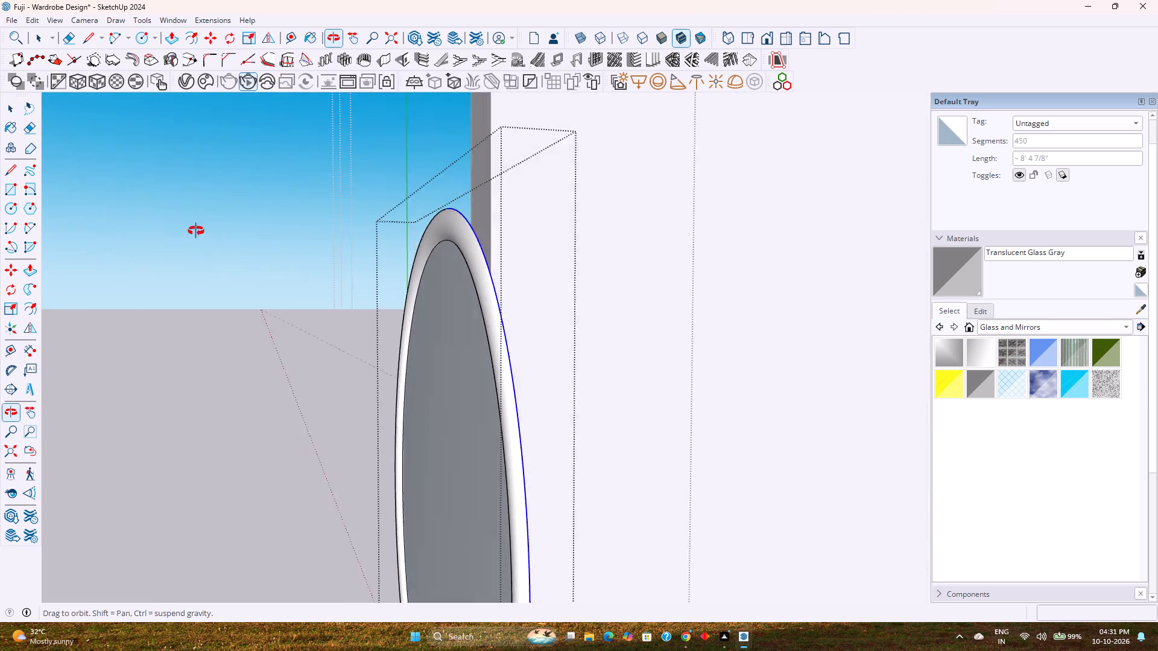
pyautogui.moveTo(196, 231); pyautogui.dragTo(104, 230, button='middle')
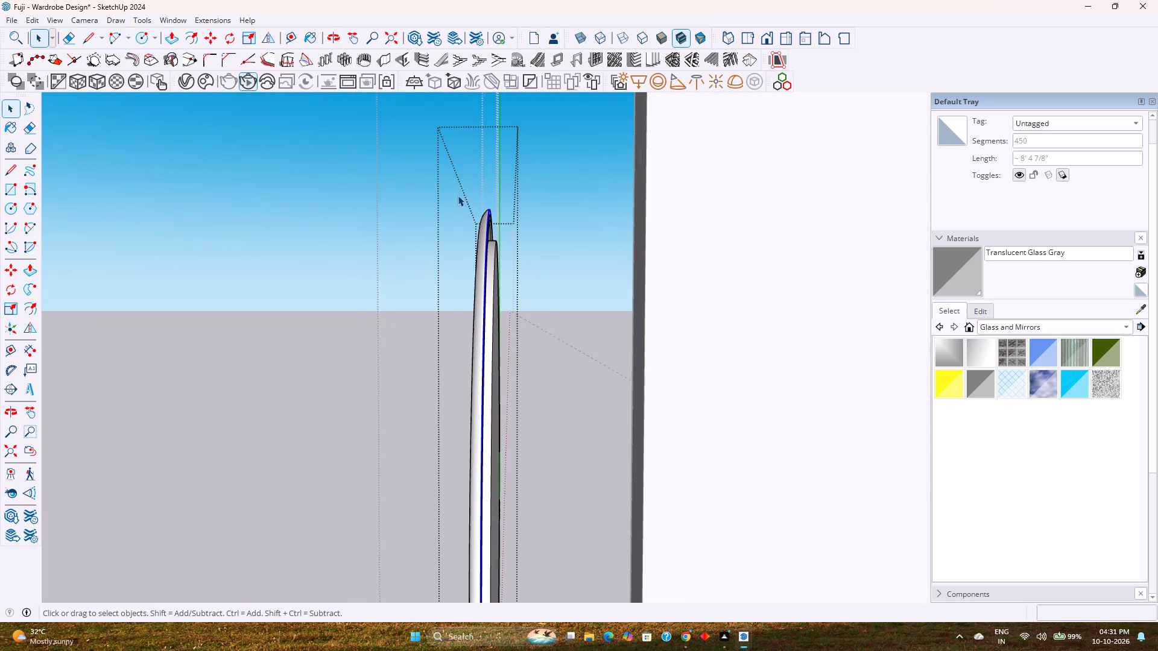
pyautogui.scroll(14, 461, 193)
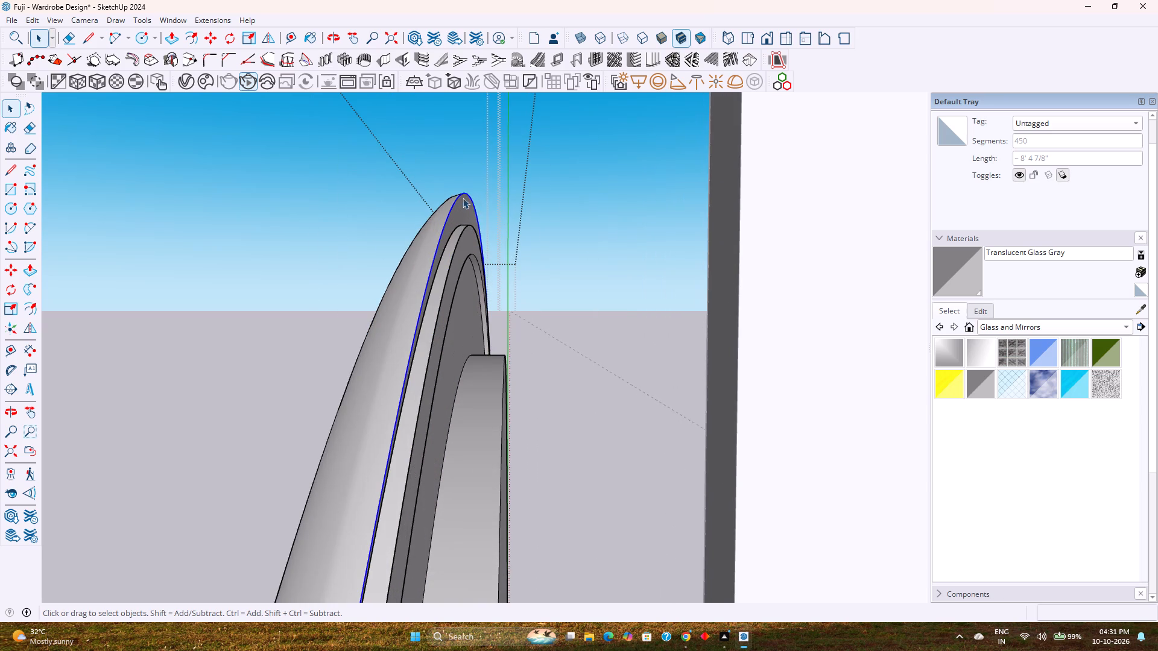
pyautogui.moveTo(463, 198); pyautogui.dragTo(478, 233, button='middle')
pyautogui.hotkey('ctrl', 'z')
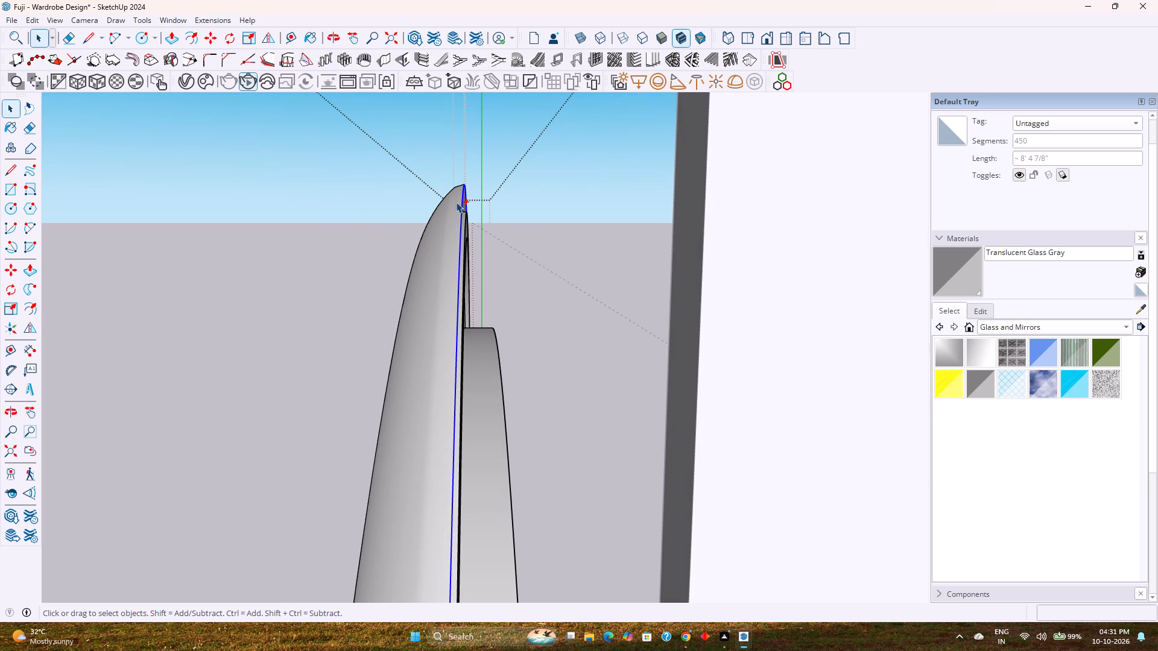
# Move the frame ring's outer back edge 2 mm straight backward from its top, locked to the blue depth axis.
pyautogui.scroll(7, 456, 202)
pyautogui.moveTo(461, 200); pyautogui.dragTo(419, 215, button='middle')
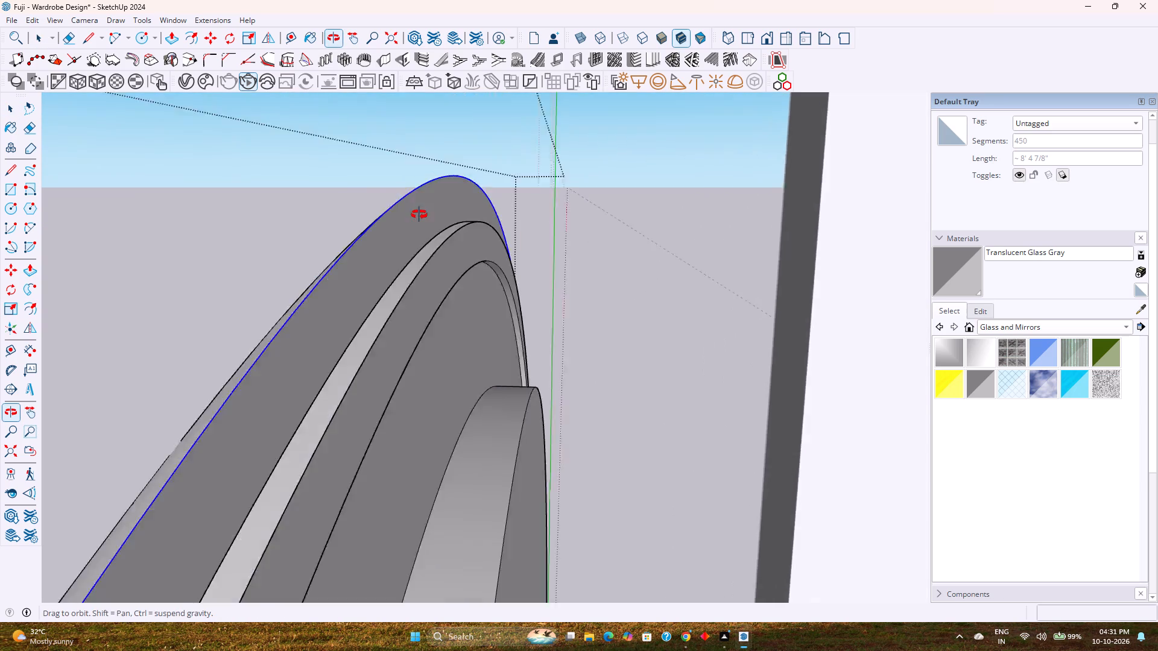
pyautogui.moveTo(419, 215); pyautogui.dragTo(423, 259, button='middle')
pyautogui.press('m')
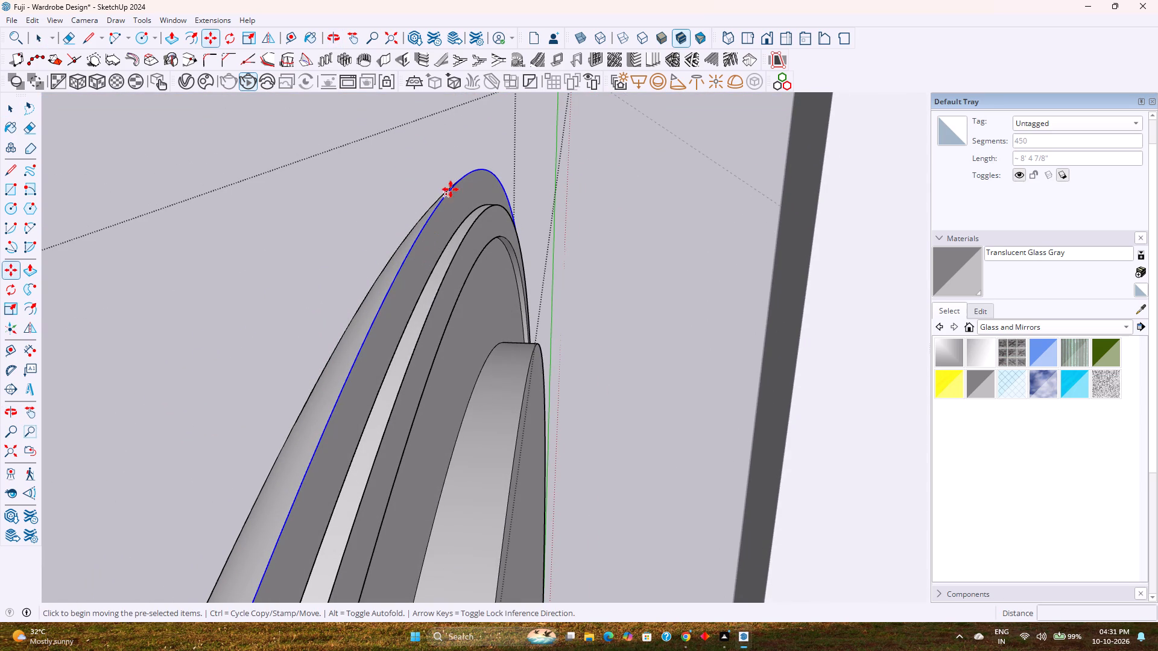
pyautogui.click(461, 178)
pyautogui.press('Up')
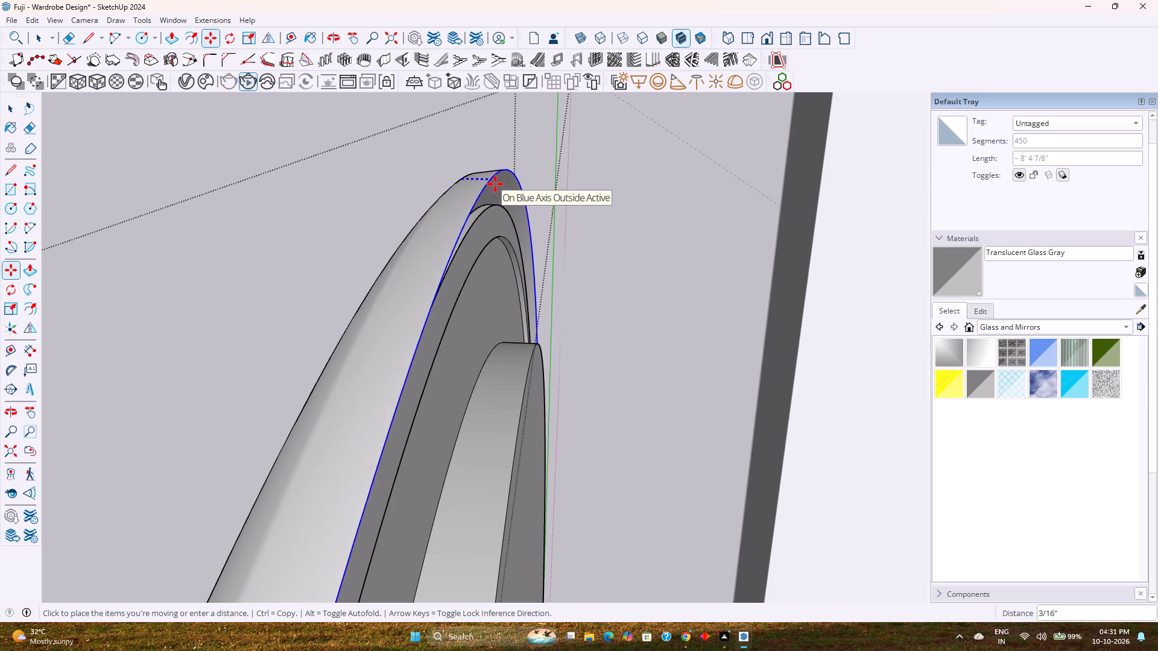
pyautogui.press('2')
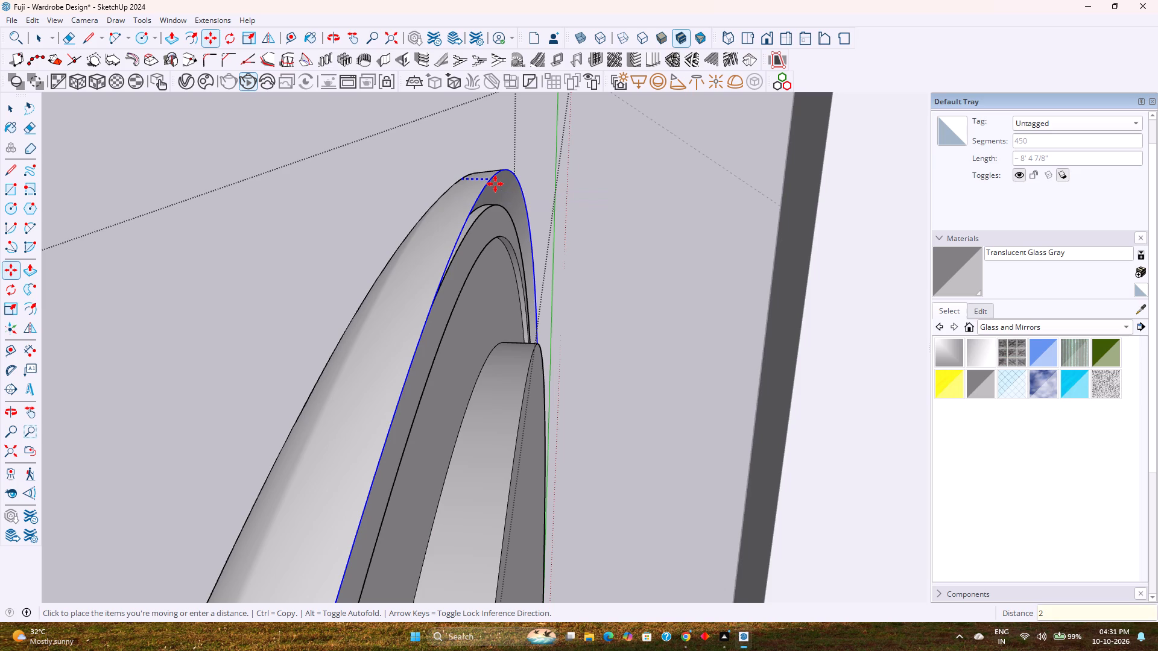
pyautogui.write('mm')
pyautogui.press('Return')
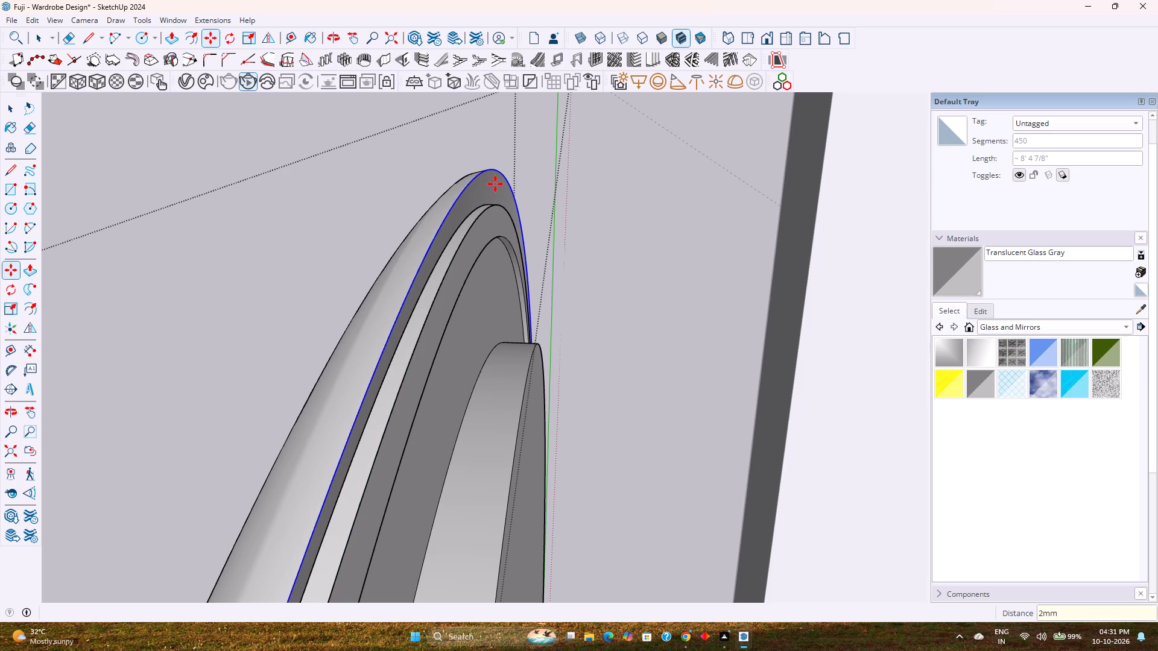
# Reduce the back edge's move distance to 1 mm and leave the mirror's nested editing level.
pyautogui.moveTo(492, 197); pyautogui.dragTo(518, 154, button='middle')
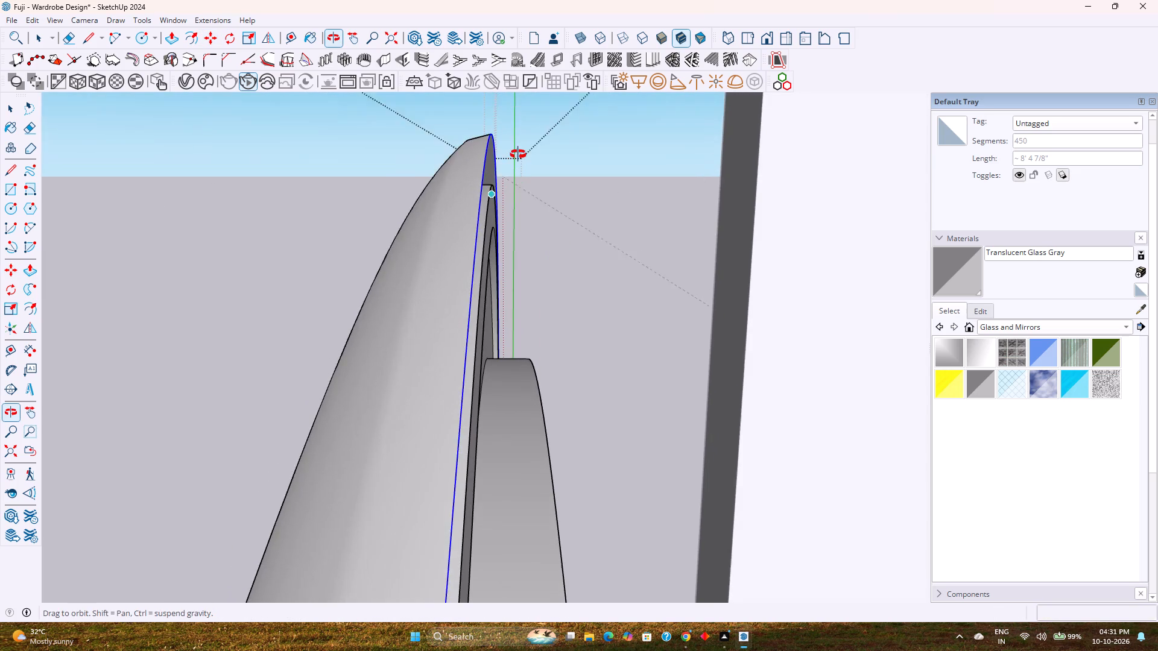
pyautogui.moveTo(518, 154); pyautogui.dragTo(518, 149, button='middle')
pyautogui.write('1mm')
pyautogui.press('Return')
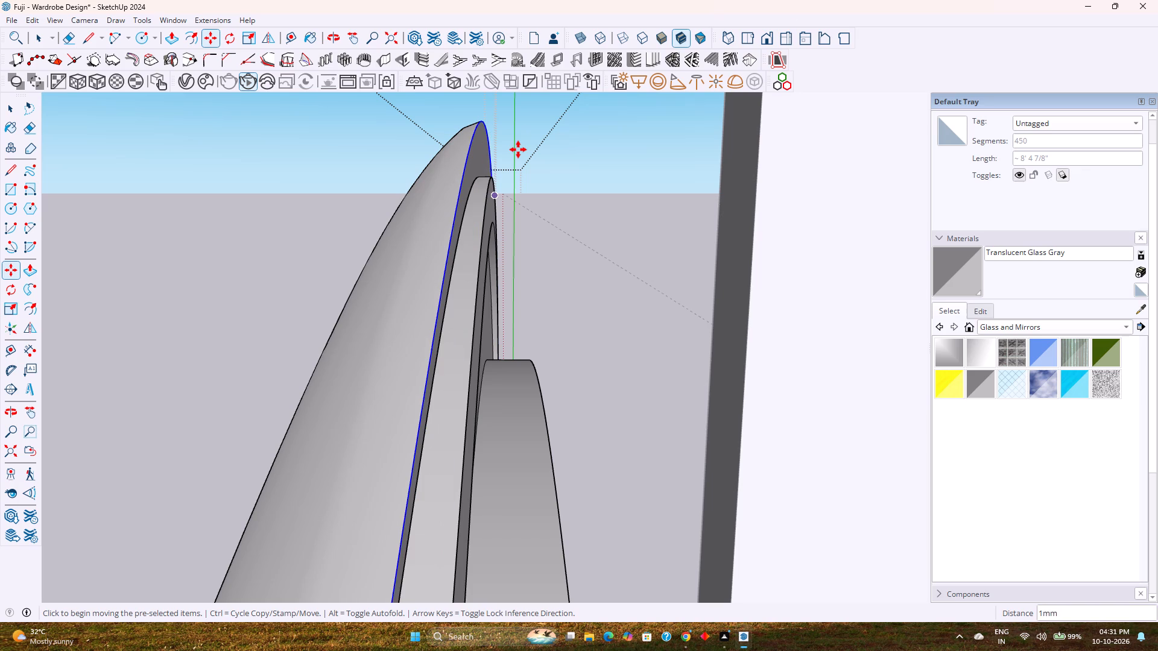
pyautogui.press('space')
pyautogui.scroll(-4, 508, 251)
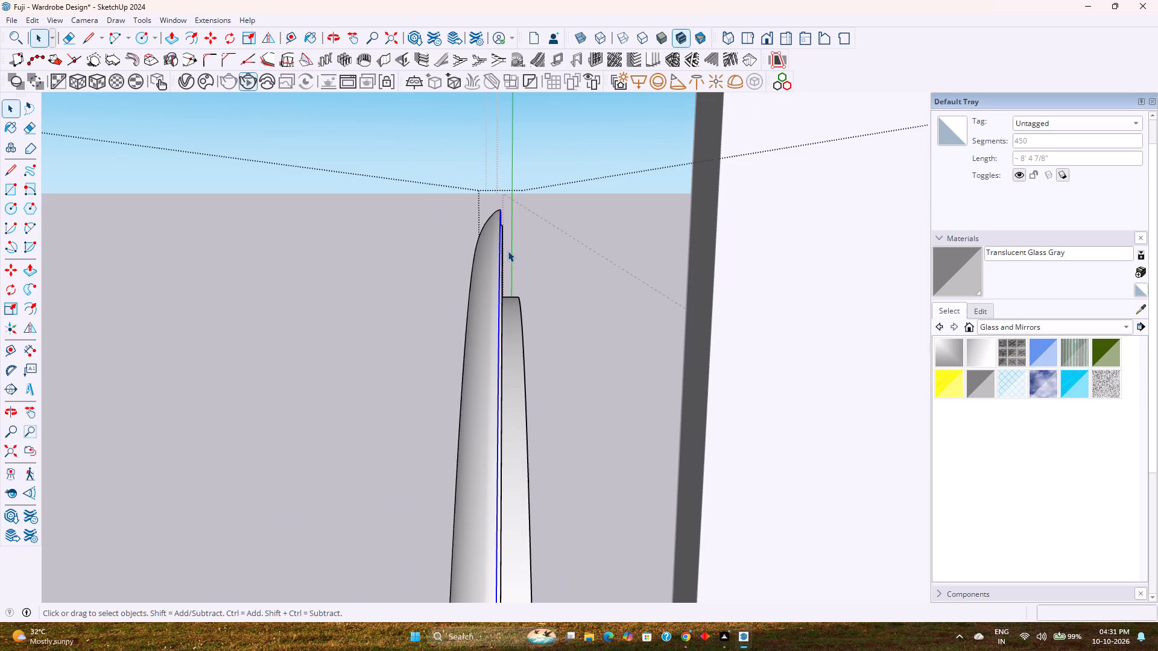
pyautogui.moveTo(508, 266); pyautogui.dragTo(499, 240, button='middle')
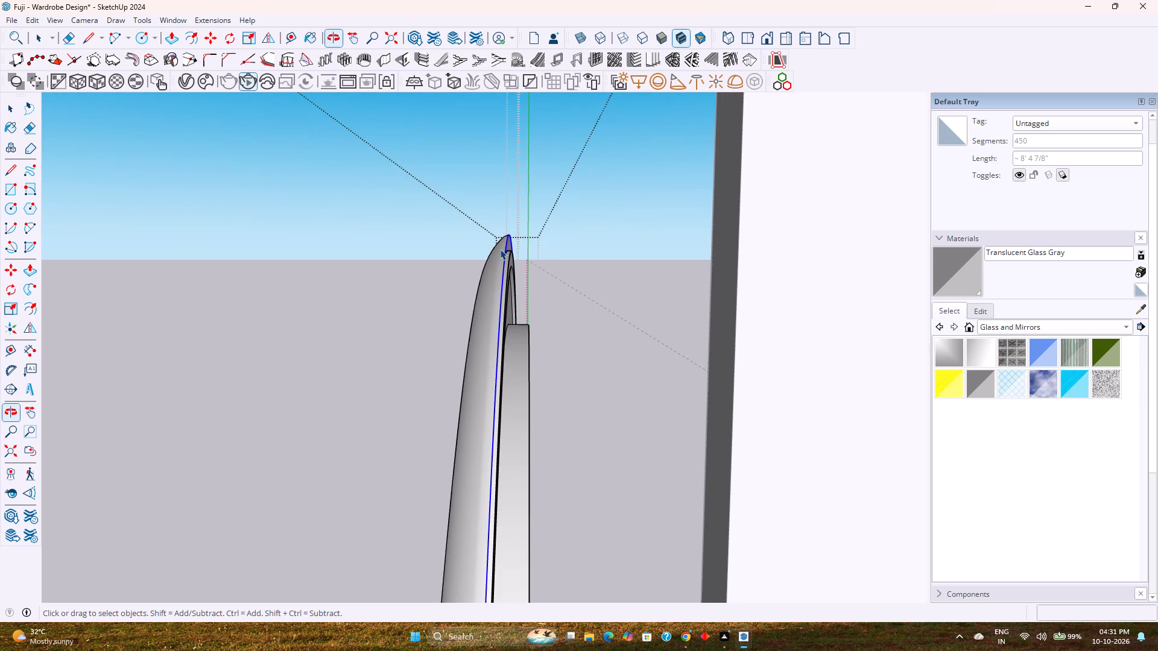
pyautogui.press('Escape')
# Move the whole round mirror 10' along the blue axis back to the slatted panel above the dresser.
pyautogui.moveTo(520, 295); pyautogui.dragTo(429, 431, button='middle')
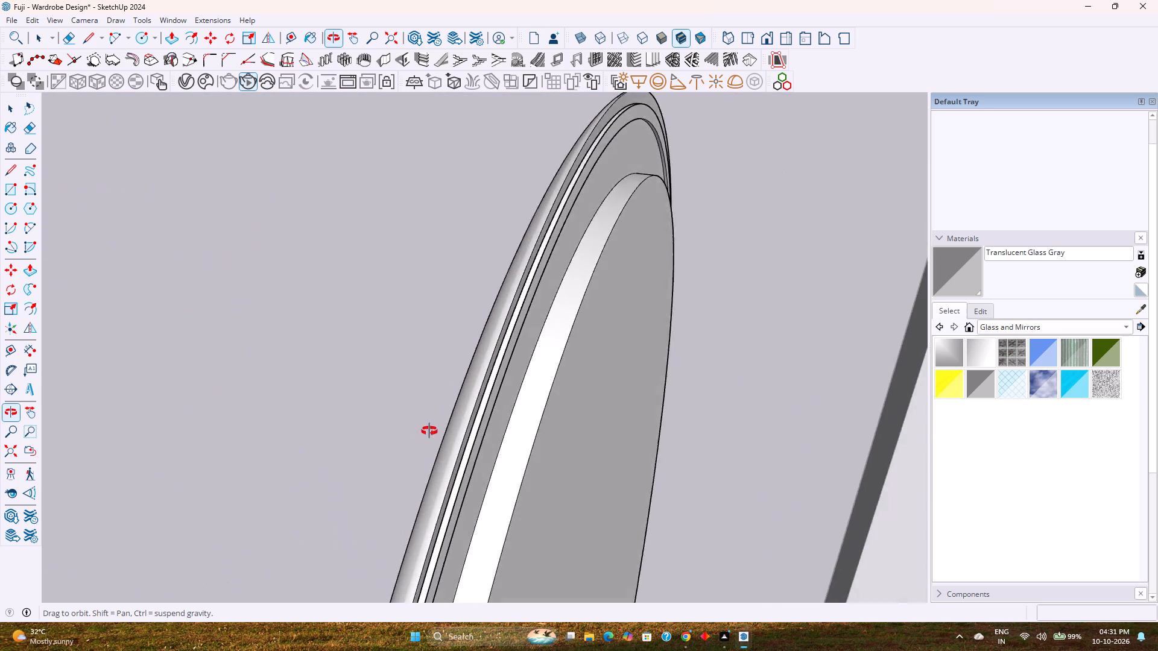
pyautogui.moveTo(429, 431); pyautogui.dragTo(468, 383, button='middle')
pyautogui.scroll(-5, 470, 378)
pyautogui.scroll(1, 470, 378)
pyautogui.scroll(-10, 470, 378)
pyautogui.moveTo(470, 378); pyautogui.dragTo(495, 332, button='middle')
pyautogui.scroll(-14, 504, 324)
pyautogui.click(498, 347)
pyautogui.moveTo(496, 354); pyautogui.dragTo(589, 353, button='middle')
pyautogui.press('m')
pyautogui.scroll(7, 621, 332)
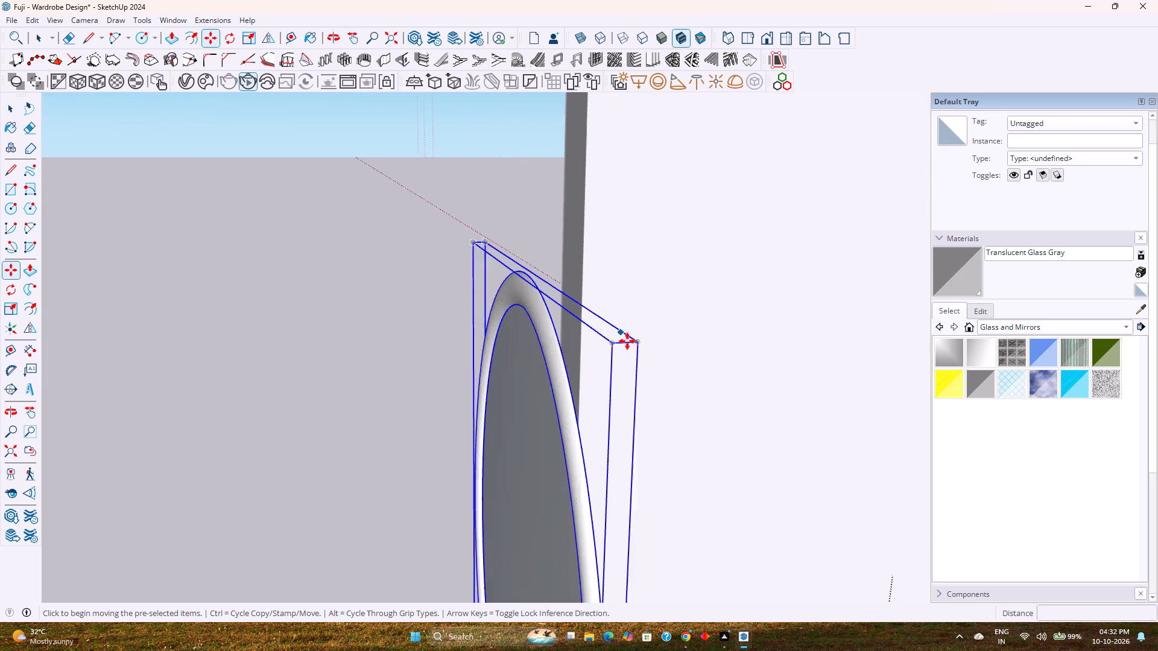
pyautogui.scroll(3, 627, 341)
pyautogui.click(663, 348)
pyautogui.scroll(-8, 715, 339)
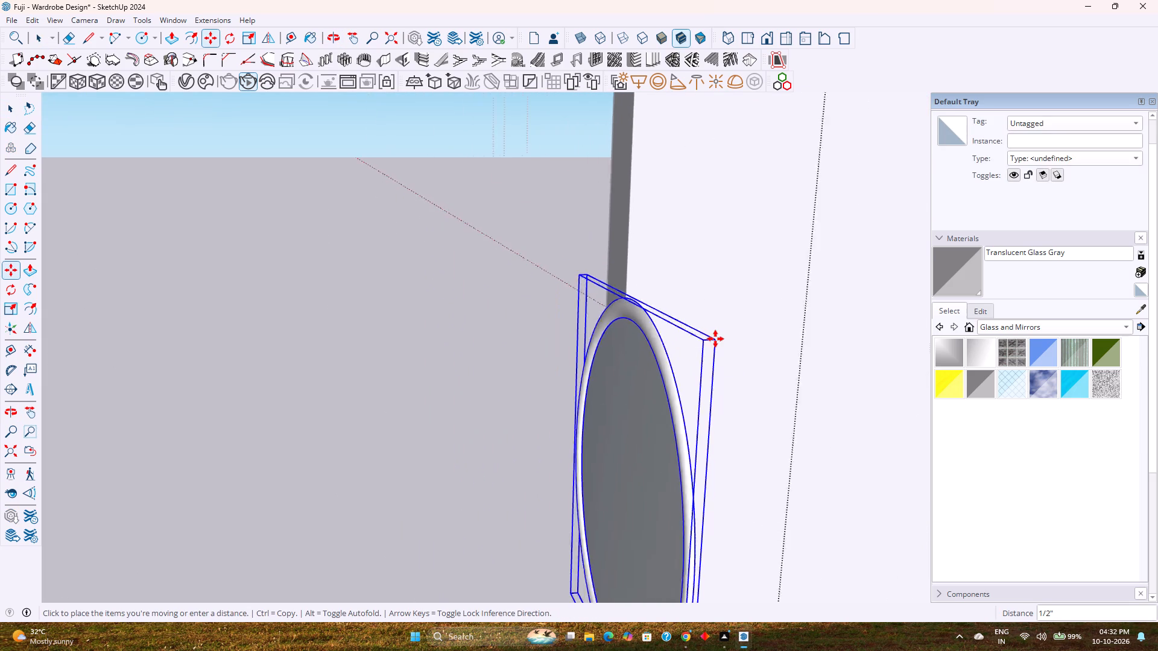
pyautogui.scroll(-2, 715, 339)
pyautogui.press('Left')
pyautogui.press('Up')
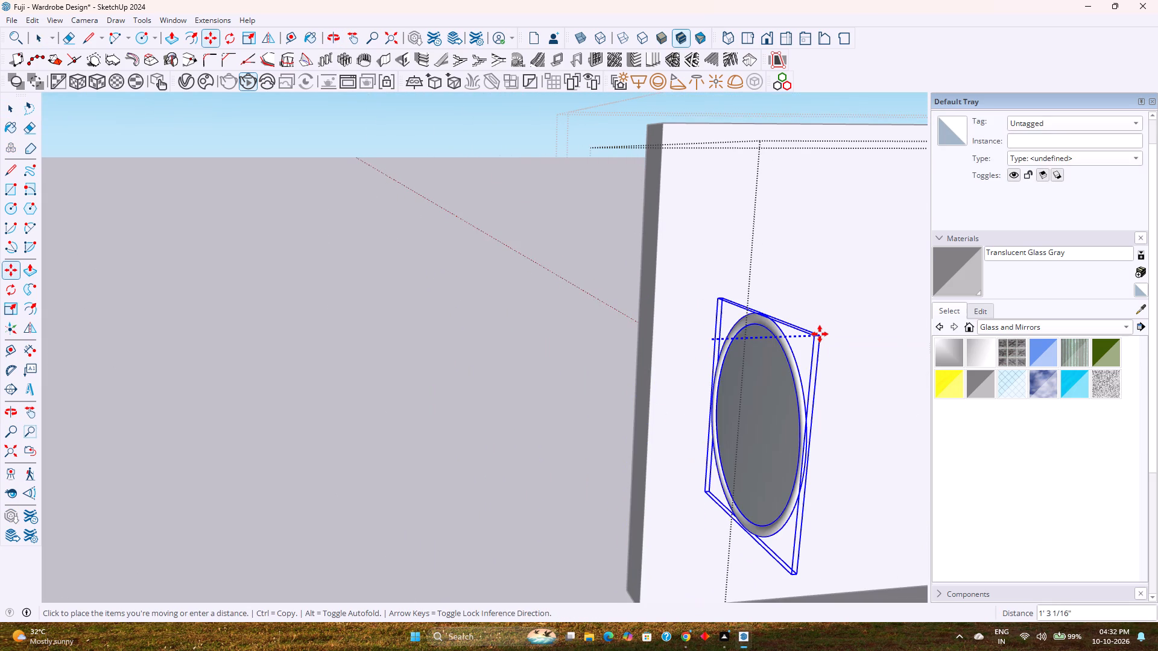
pyautogui.write("10'")
pyautogui.press('Return')
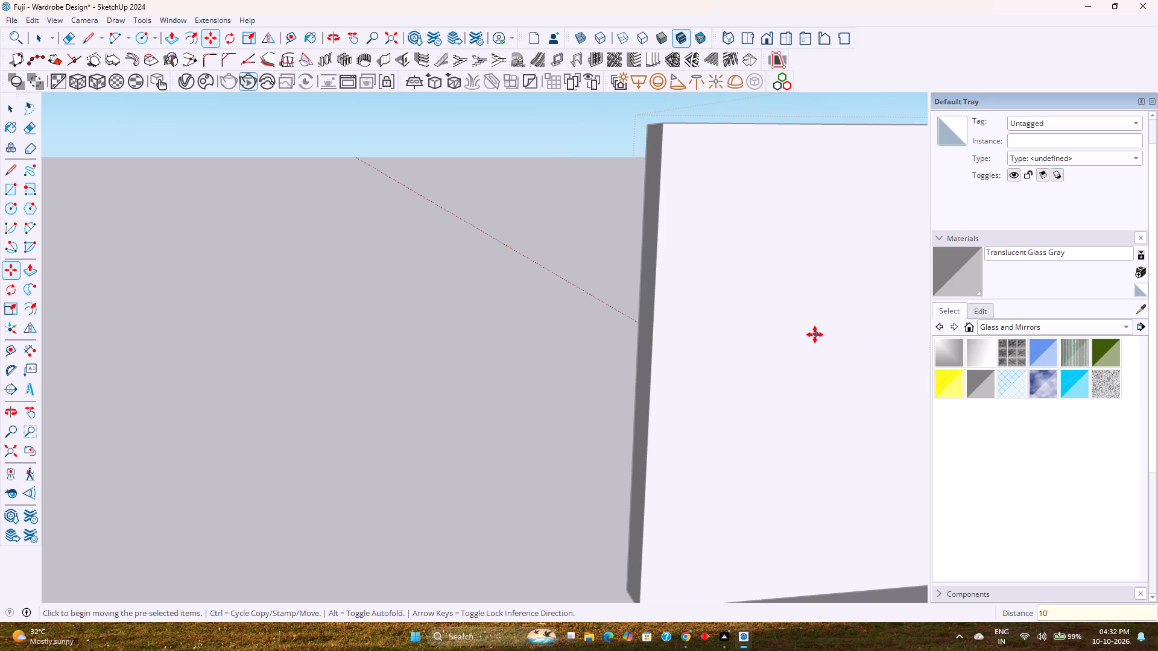
# Examine the mirror's placement on the slatted dresser panel and the whole room from the front and side, with nothing selected.
pyautogui.press('space')
pyautogui.moveTo(620, 354); pyautogui.dragTo(761, 363, button='middle')
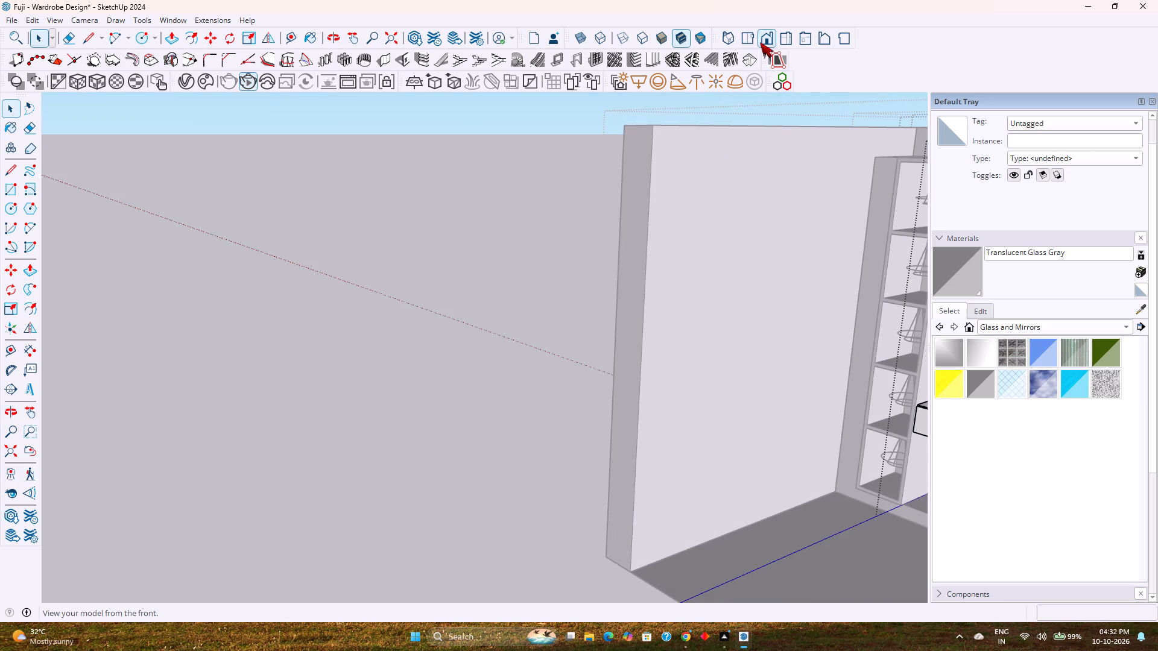
pyautogui.click(760, 42)
pyautogui.click(762, 41)
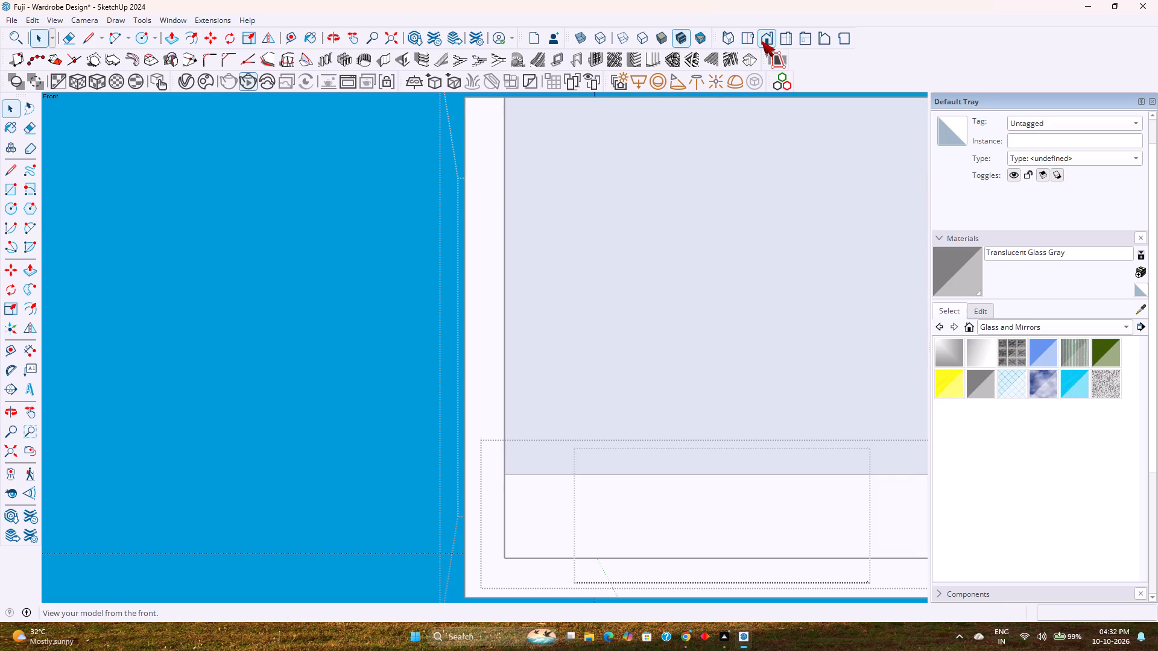
pyautogui.scroll(-4, 720, 213)
pyautogui.moveTo(727, 218); pyautogui.dragTo(712, 459, button='middle')
pyautogui.scroll(-1, 703, 347)
pyautogui.moveTo(703, 356); pyautogui.dragTo(698, 520, button='middle')
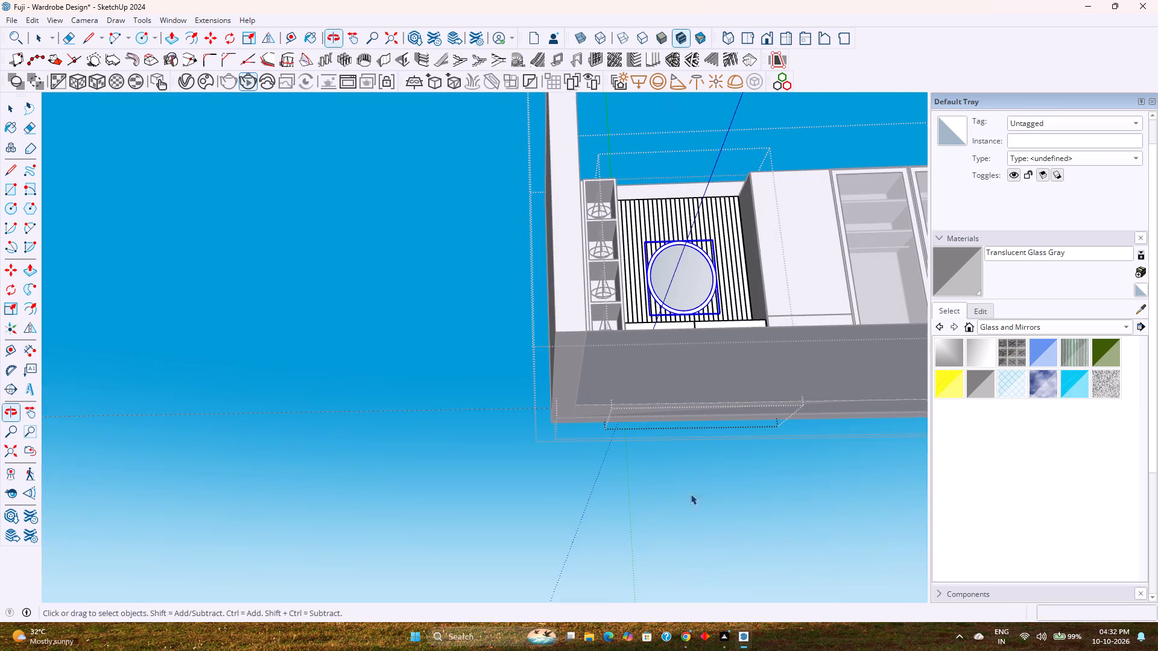
pyautogui.click(760, 39)
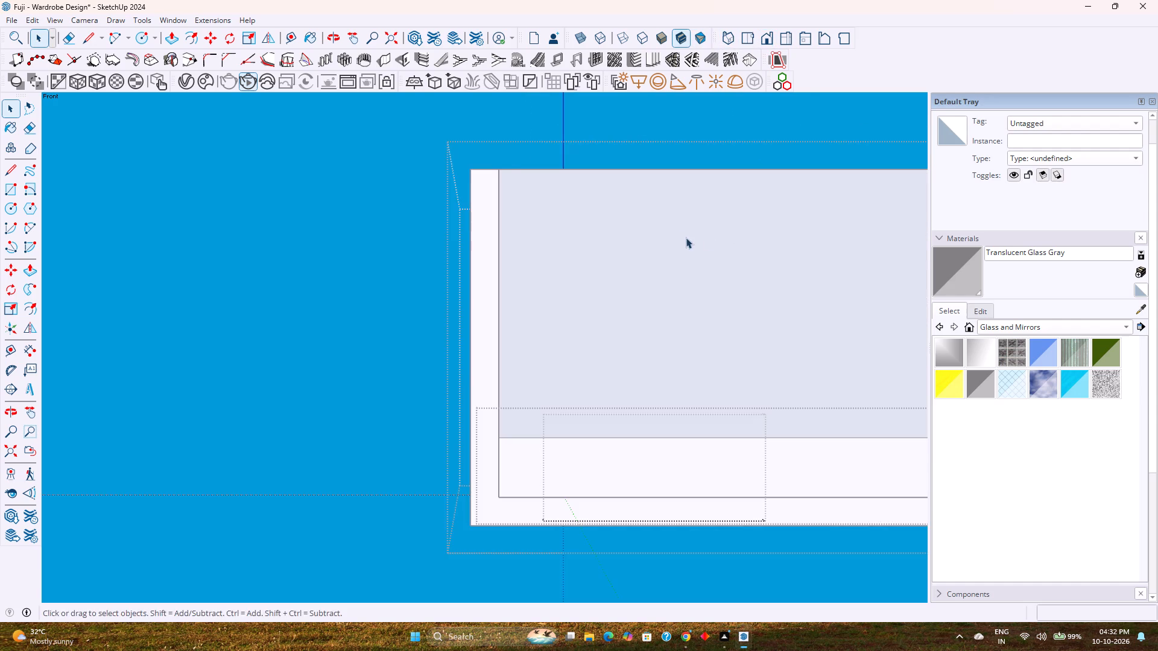
pyautogui.scroll(-1, 682, 231)
pyautogui.moveTo(682, 232); pyautogui.dragTo(665, 455, button='middle')
pyautogui.moveTo(648, 295); pyautogui.dragTo(660, 480, button='middle')
pyautogui.moveTo(640, 336); pyautogui.dragTo(656, 512, button='middle')
pyautogui.moveTo(671, 353); pyautogui.dragTo(672, 447, button='middle')
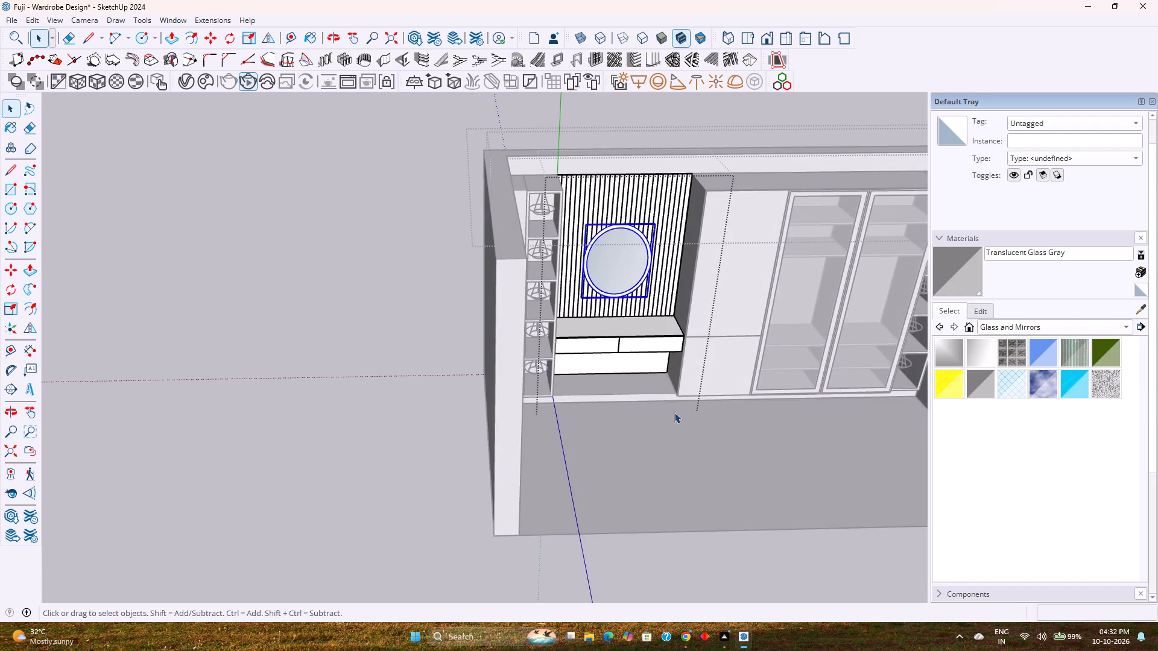
pyautogui.keyDown('shift'); pyautogui.moveTo(674, 404); pyautogui.dragTo(504, 384, button='middle'); pyautogui.keyUp('shift')
pyautogui.scroll(-11, 505, 373)
pyautogui.click(520, 470)
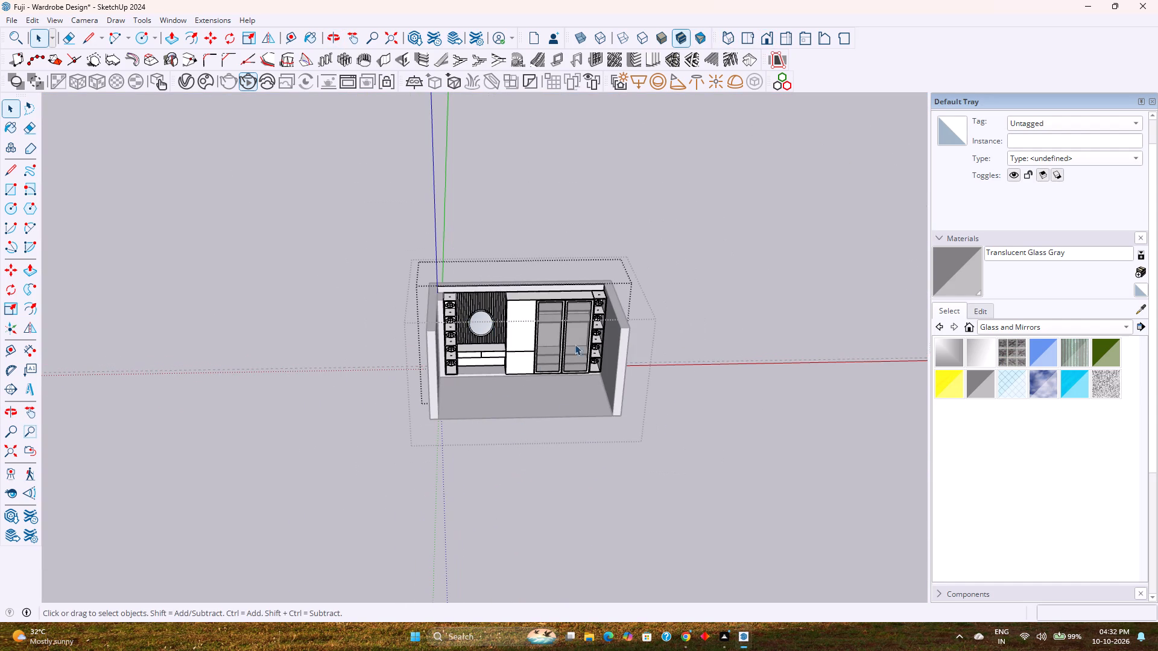
pyautogui.moveTo(555, 417); pyautogui.dragTo(134, 338, button='middle')
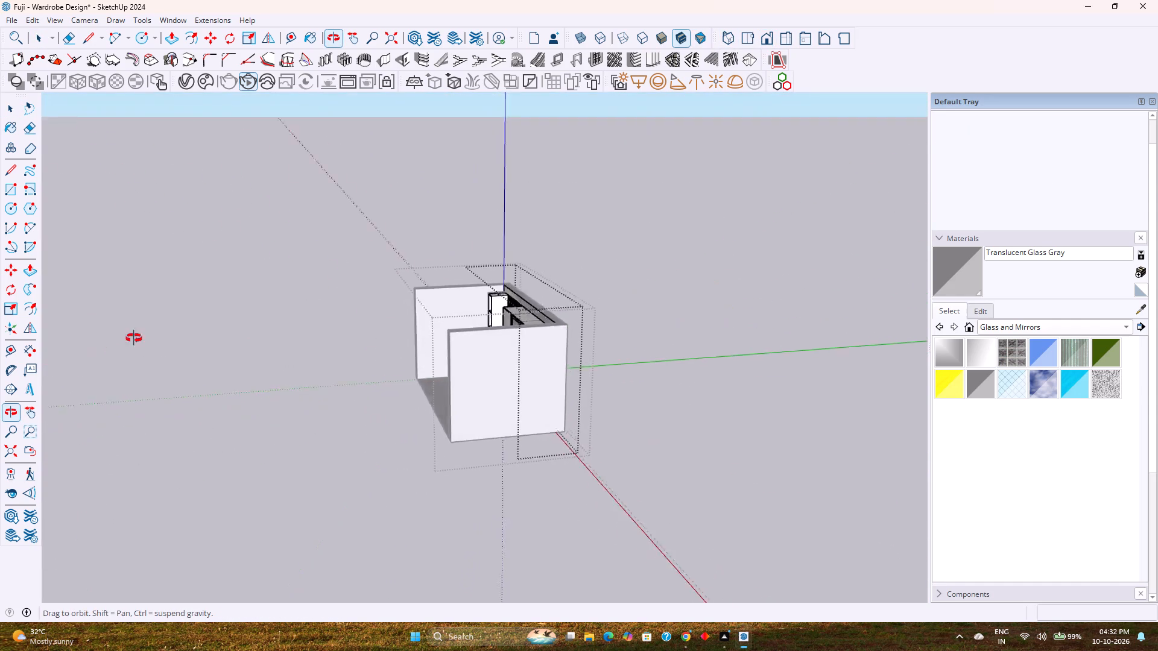
pyautogui.moveTo(134, 338); pyautogui.dragTo(453, 316, button='middle')
pyautogui.moveTo(487, 410); pyautogui.dragTo(543, 375, button='middle')
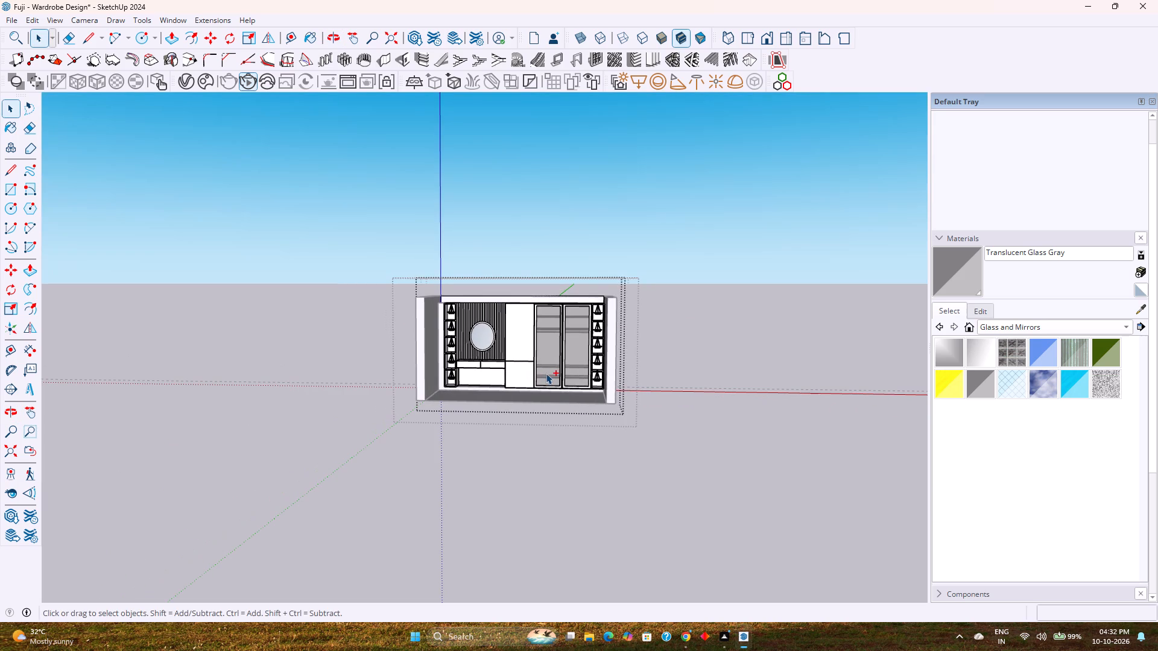
# Save the wardrobe model.
pyautogui.hotkey('ctrl', 's')
# Leave the open room group and delete the remaining guide lines from the model.
pyautogui.click(770, 35)
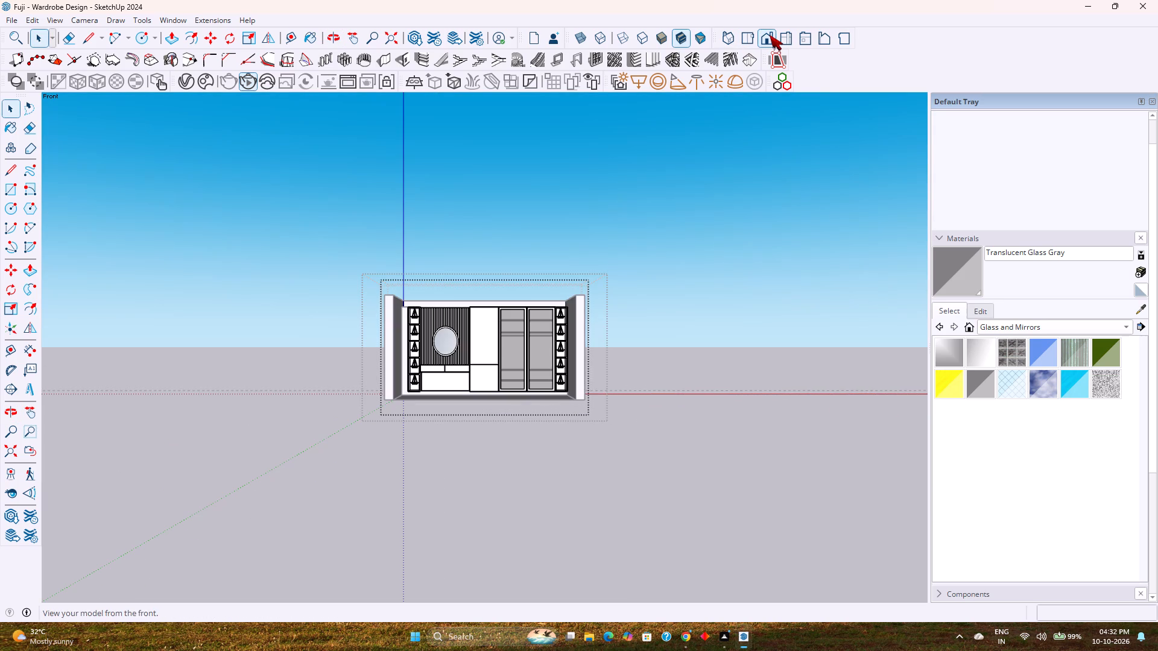
pyautogui.moveTo(445, 285); pyautogui.dragTo(533, 490, button='middle')
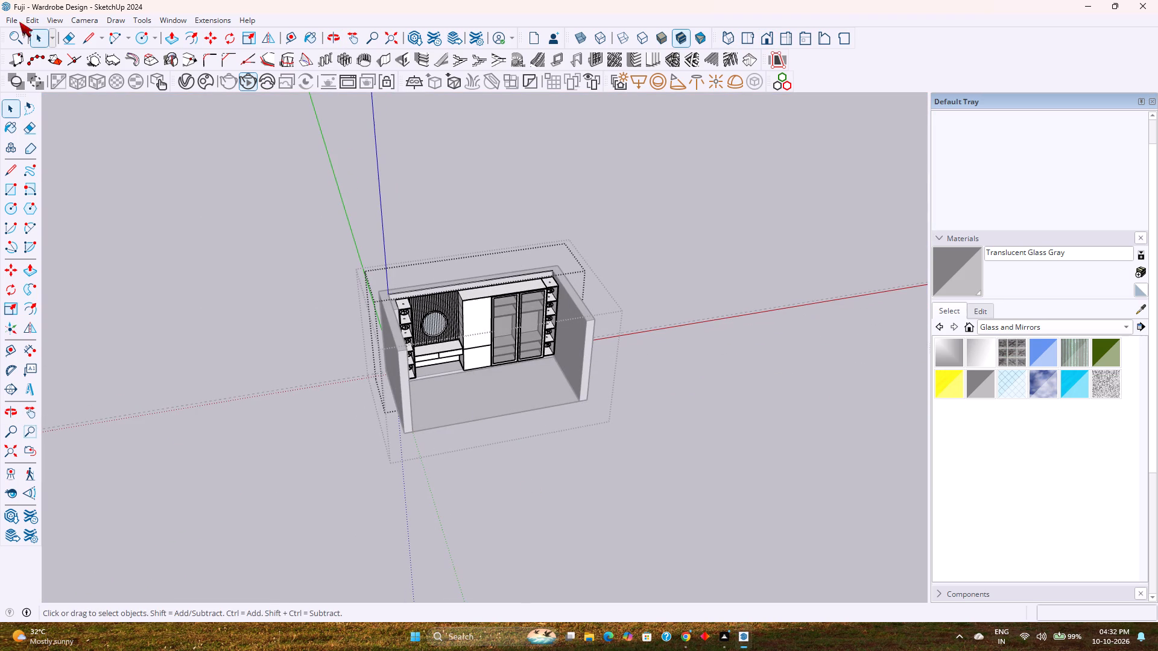
pyautogui.click(27, 18)
pyautogui.click(59, 143)
pyautogui.press('Escape')
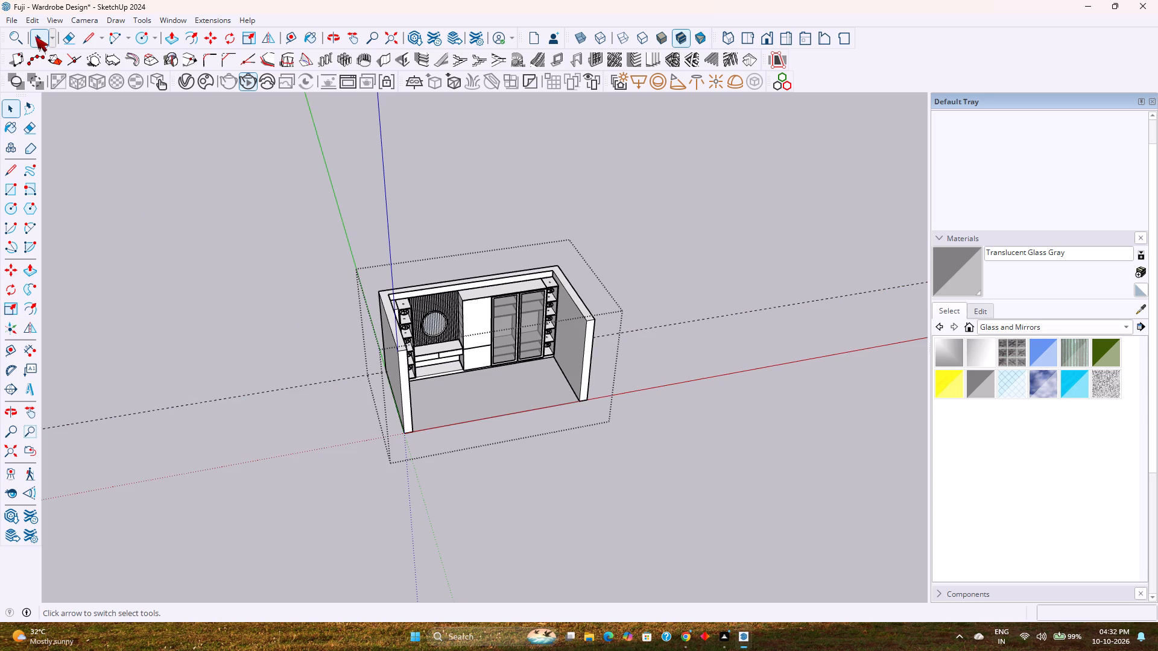
pyautogui.click(32, 18)
pyautogui.click(76, 145)
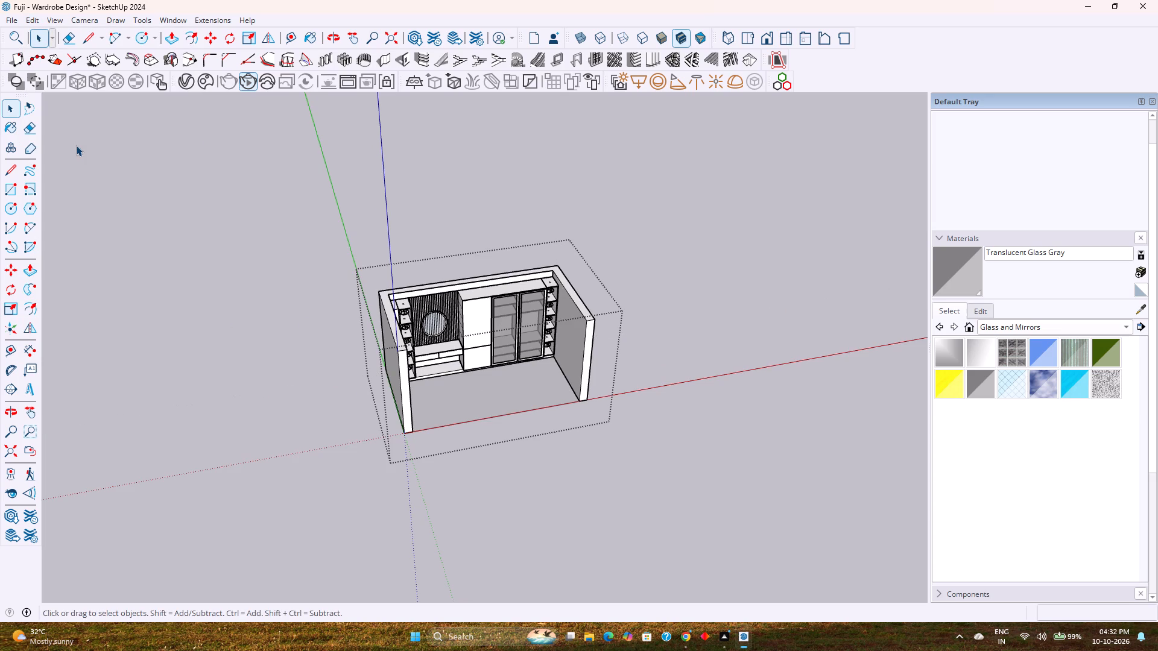
pyautogui.press('Escape')
# Switch to the standard front view and save the wardrobe model again.
pyautogui.moveTo(489, 383); pyautogui.dragTo(427, 275, button='middle')
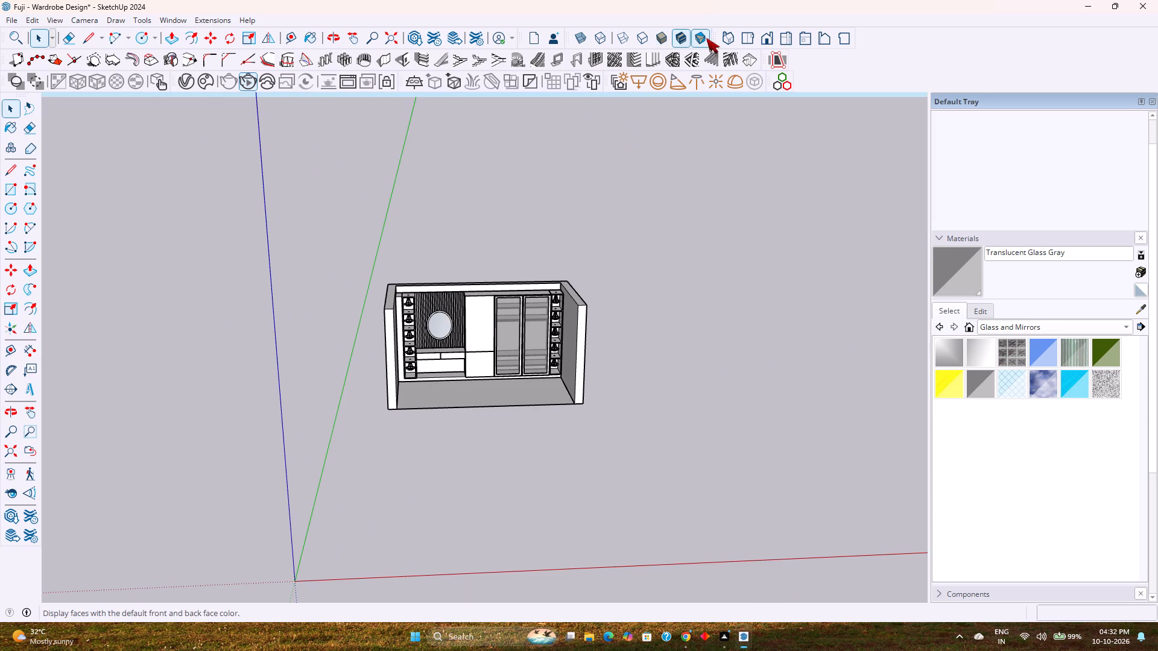
pyautogui.click(769, 42)
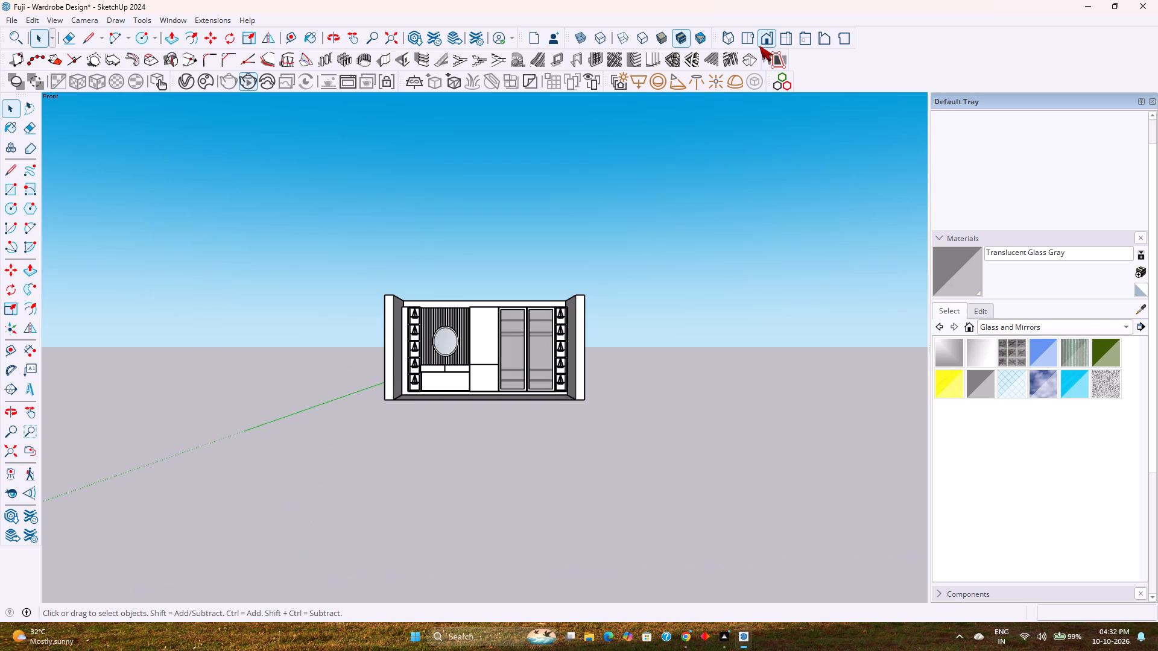
pyautogui.hotkey('ctrl', 's')
# Examine the complete wardrobe room from the front and from above, at a distance and close up.
pyautogui.scroll(-8, 503, 359)
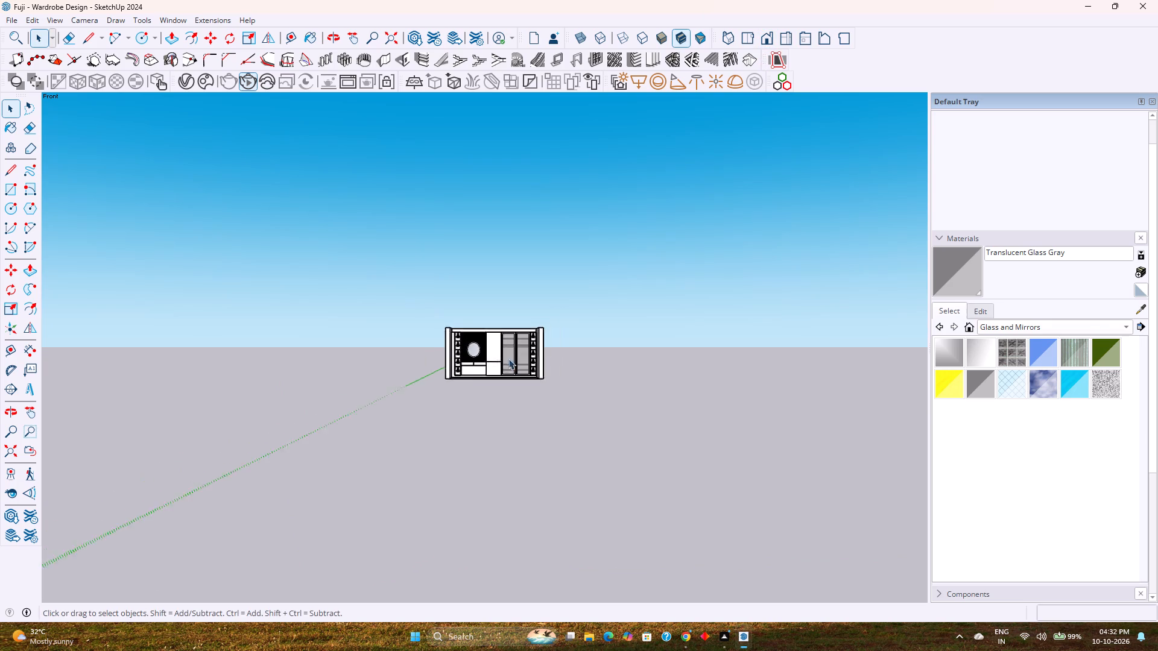
pyautogui.scroll(-2, 508, 359)
pyautogui.moveTo(510, 359); pyautogui.dragTo(528, 499, button='middle')
pyautogui.scroll(7, 490, 373)
pyautogui.moveTo(504, 380); pyautogui.dragTo(495, 332, button='middle')
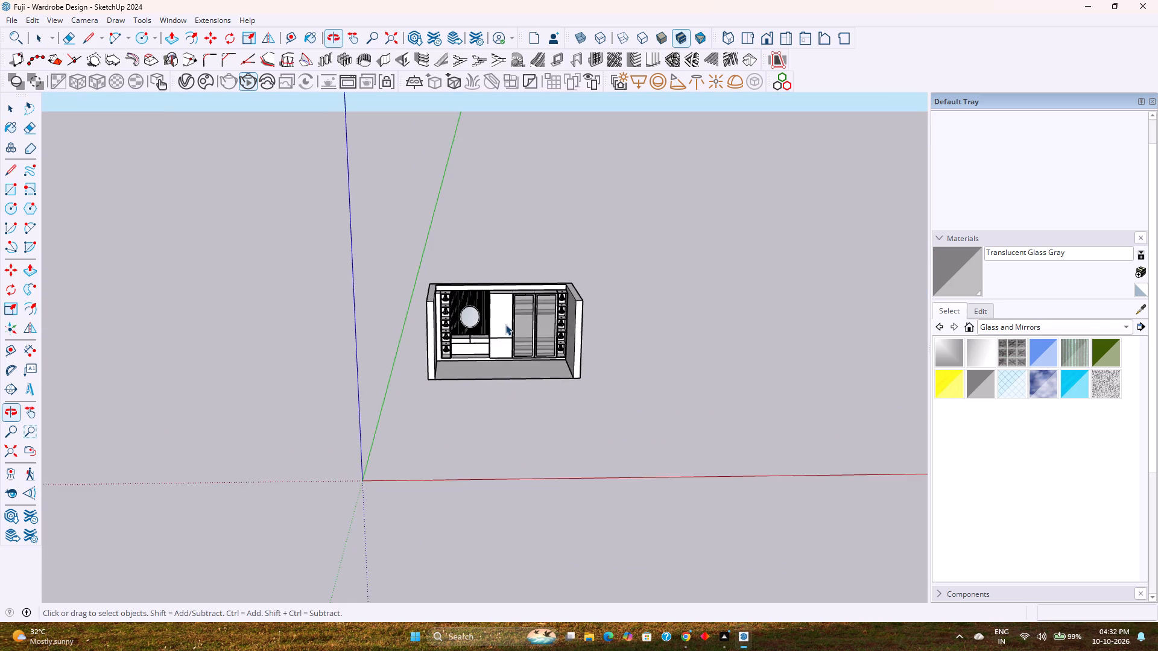
pyautogui.scroll(9, 505, 324)
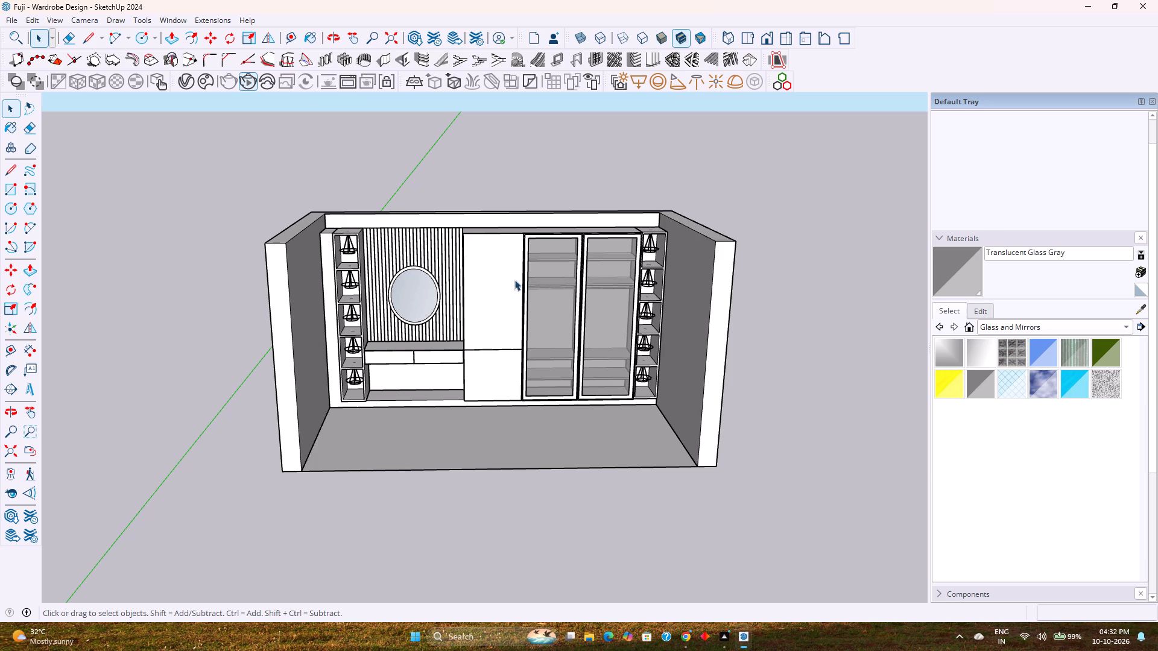
pyautogui.moveTo(538, 419); pyautogui.dragTo(530, 351, button='middle')
pyautogui.scroll(1, 528, 352)
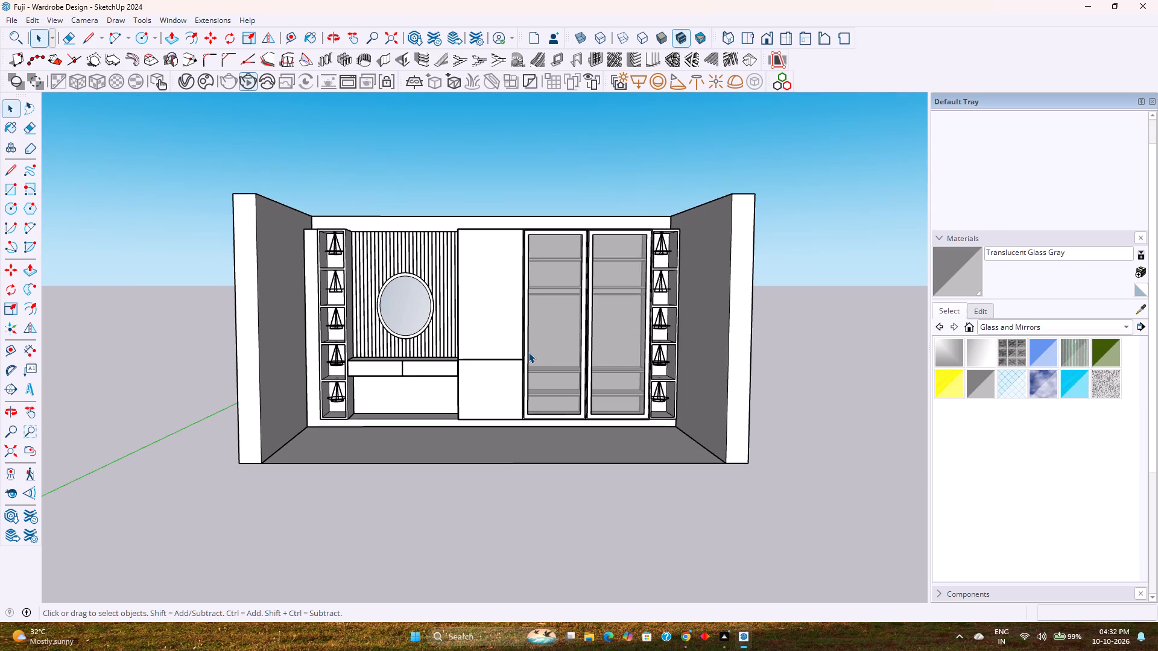
# Open the room group and place vertical guides on the left side wall, 6" from the shelf unit's edge and another 3' beyond.
pyautogui.moveTo(432, 363); pyautogui.dragTo(273, 440, button='middle')
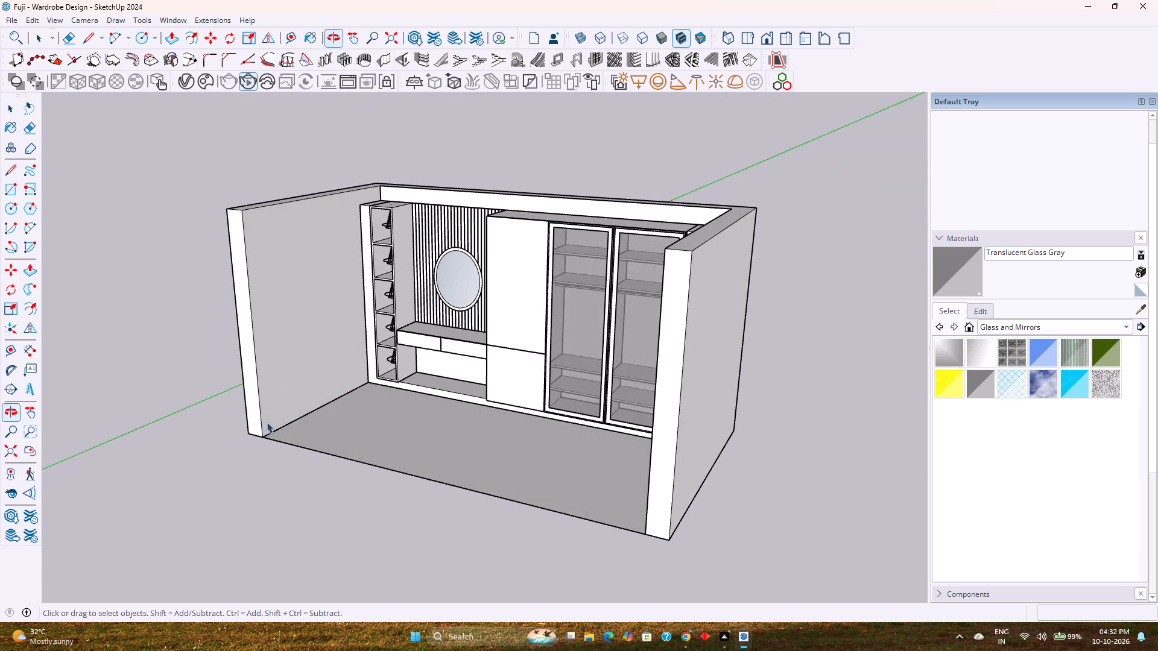
pyautogui.scroll(4, 345, 274)
pyautogui.moveTo(355, 257); pyautogui.dragTo(255, 322, button='middle')
pyautogui.scroll(5, 435, 204)
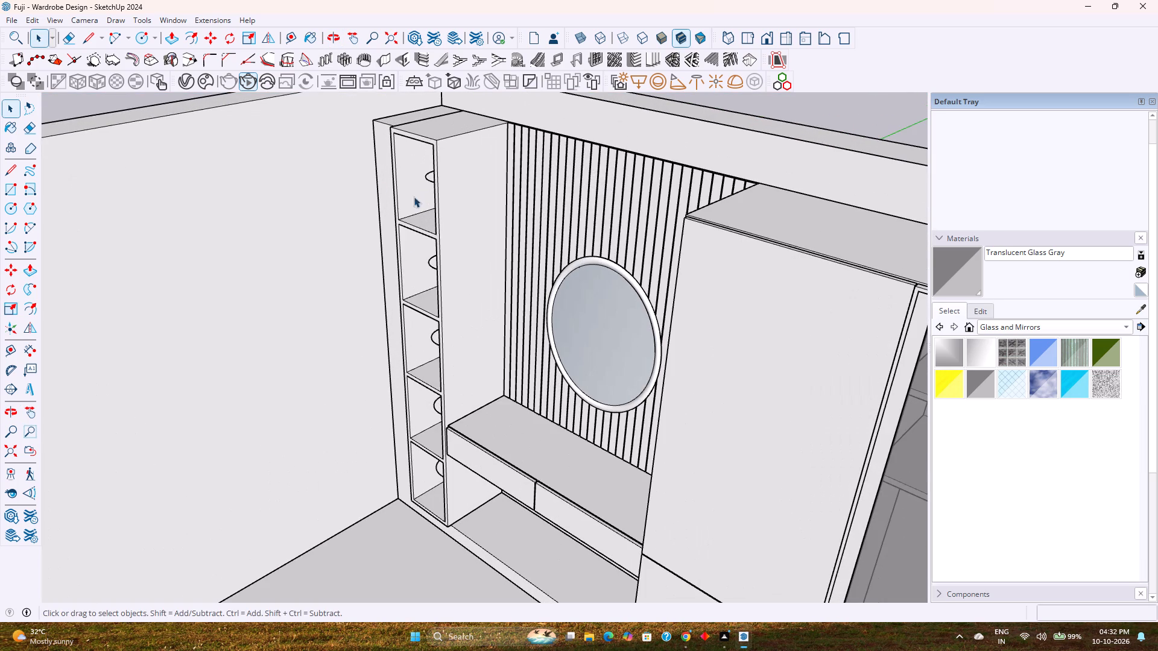
pyautogui.doubleClick(290, 190)
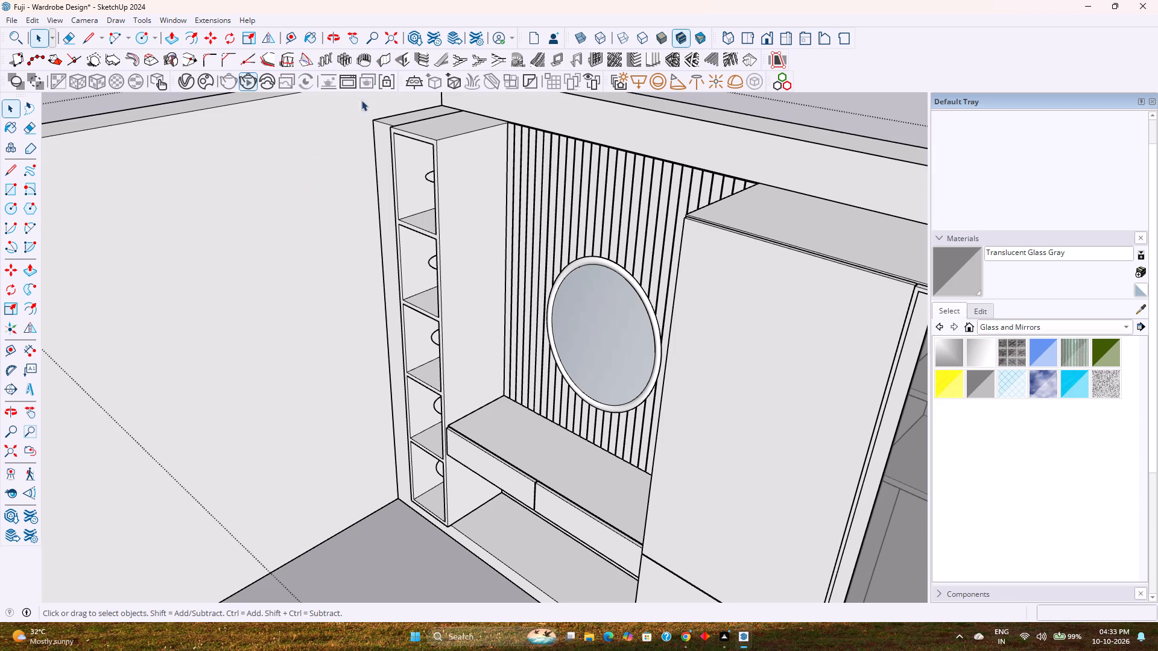
pyautogui.click(297, 39)
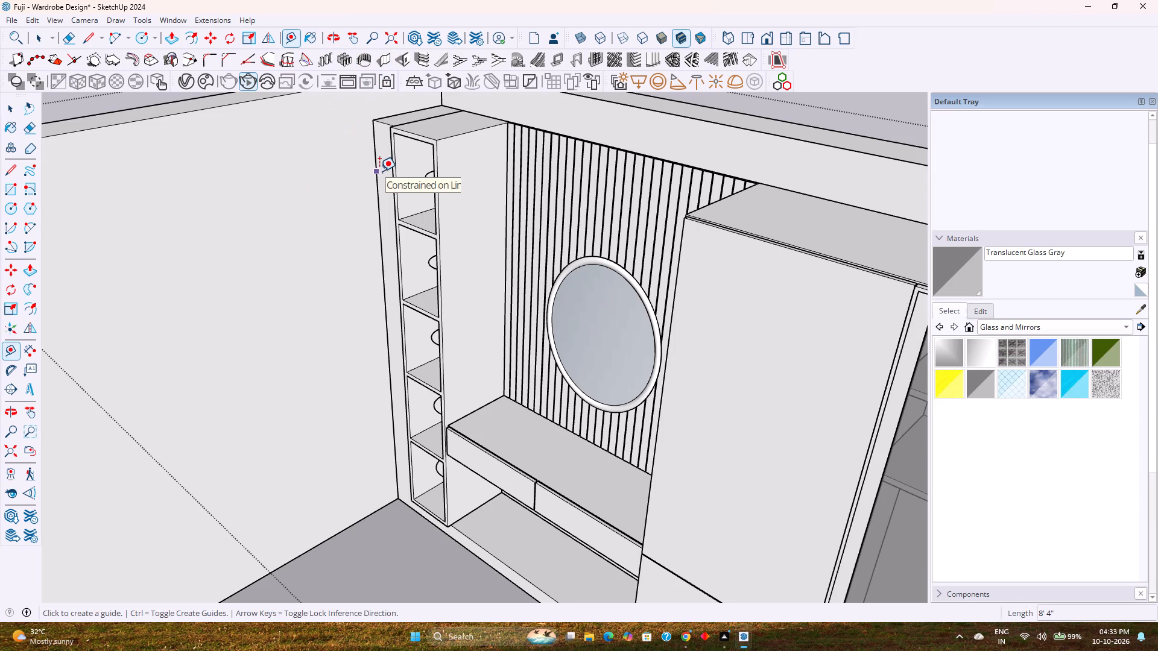
pyautogui.click(378, 171)
pyautogui.press('6')
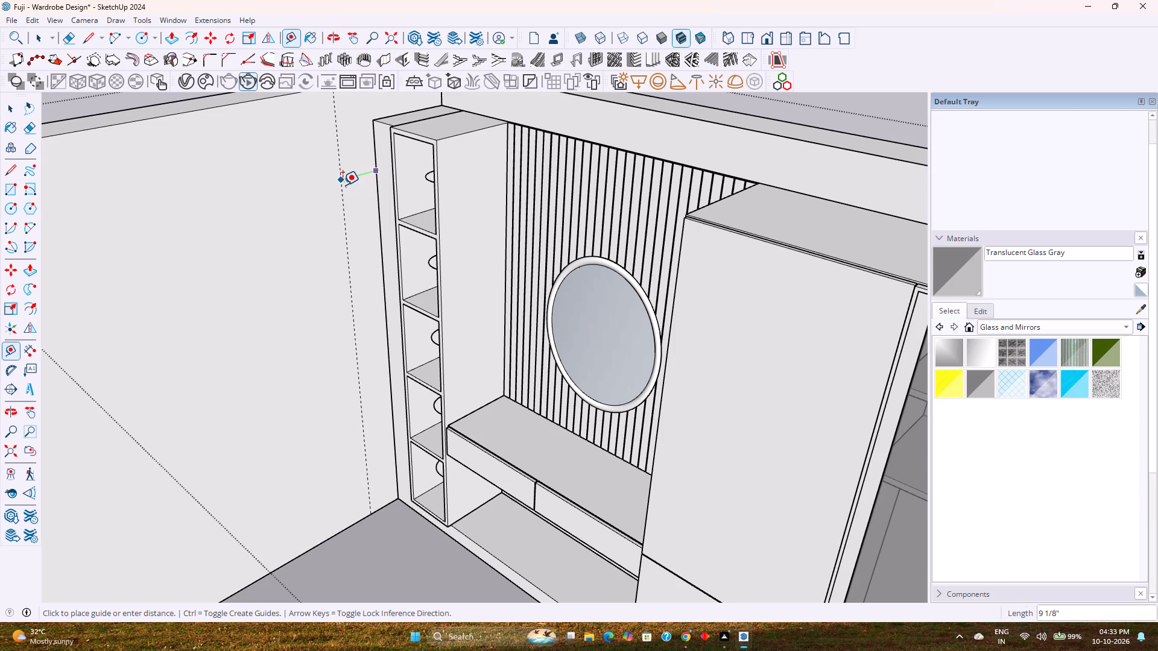
pyautogui.press('Return')
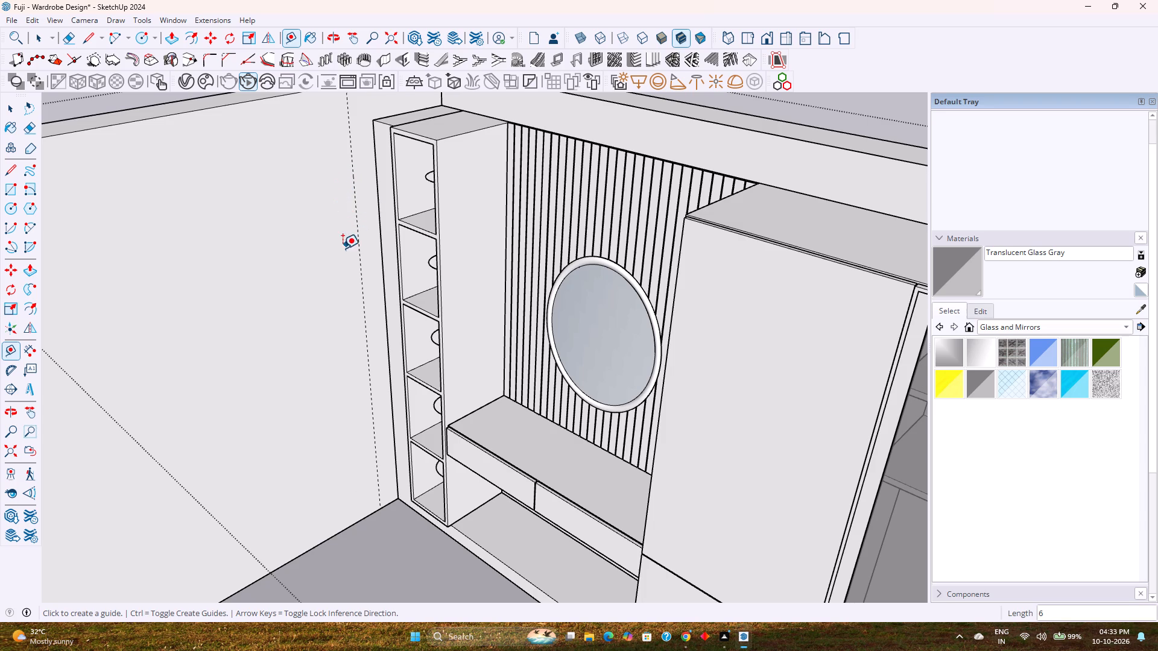
pyautogui.scroll(-1, 342, 223)
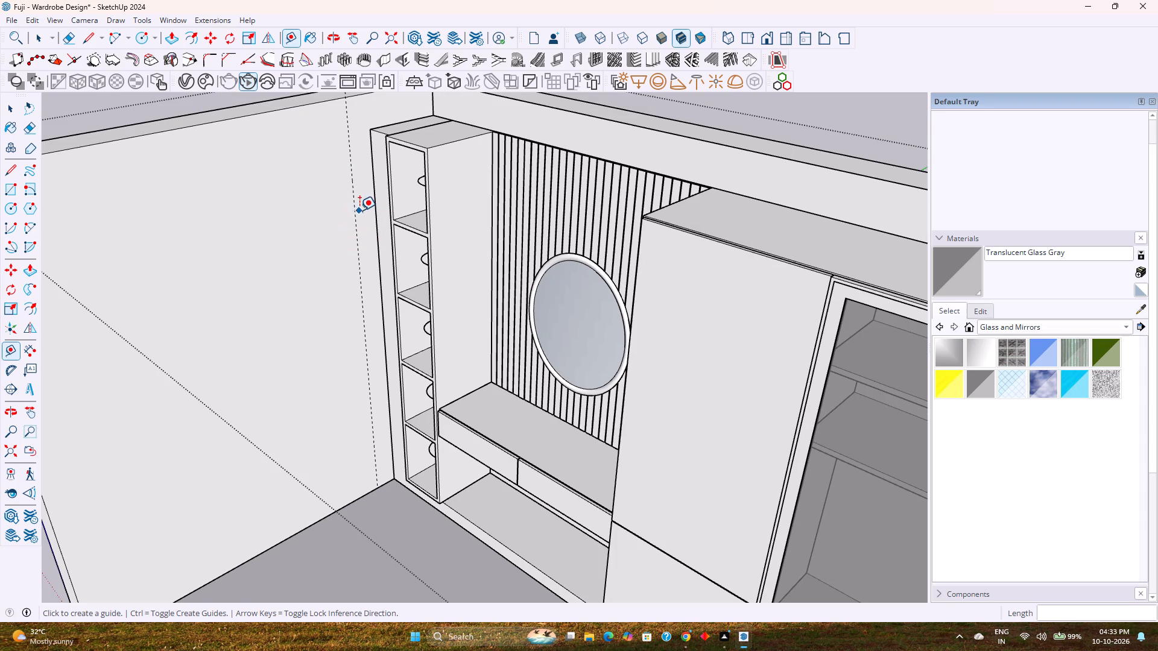
pyautogui.click(356, 214)
pyautogui.write("3'")
pyautogui.press('Return')
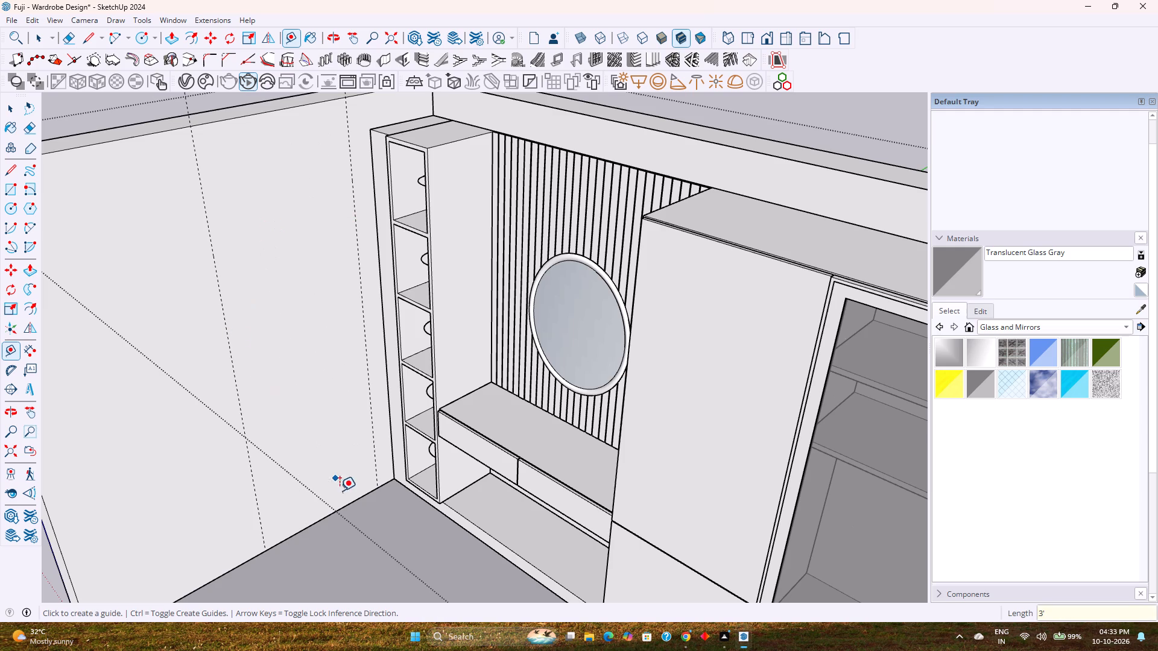
# Place a horizontal guide on the left side wall 7'6" above the floor.
pyautogui.click(350, 503)
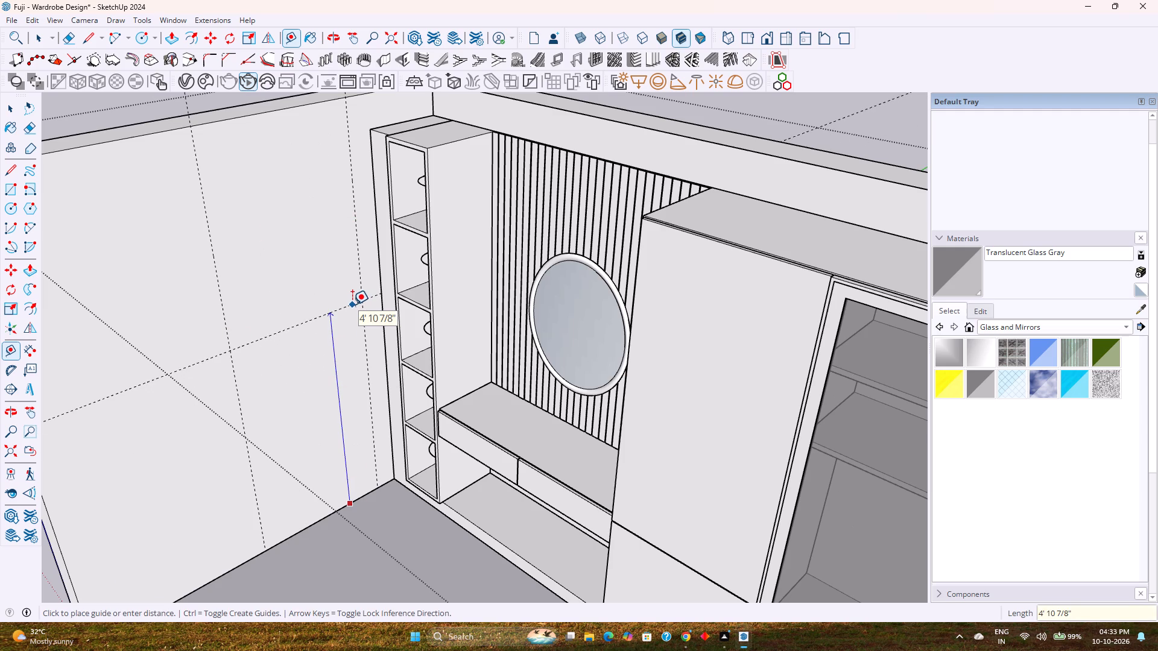
pyautogui.write("7'")
pyautogui.press('Return')
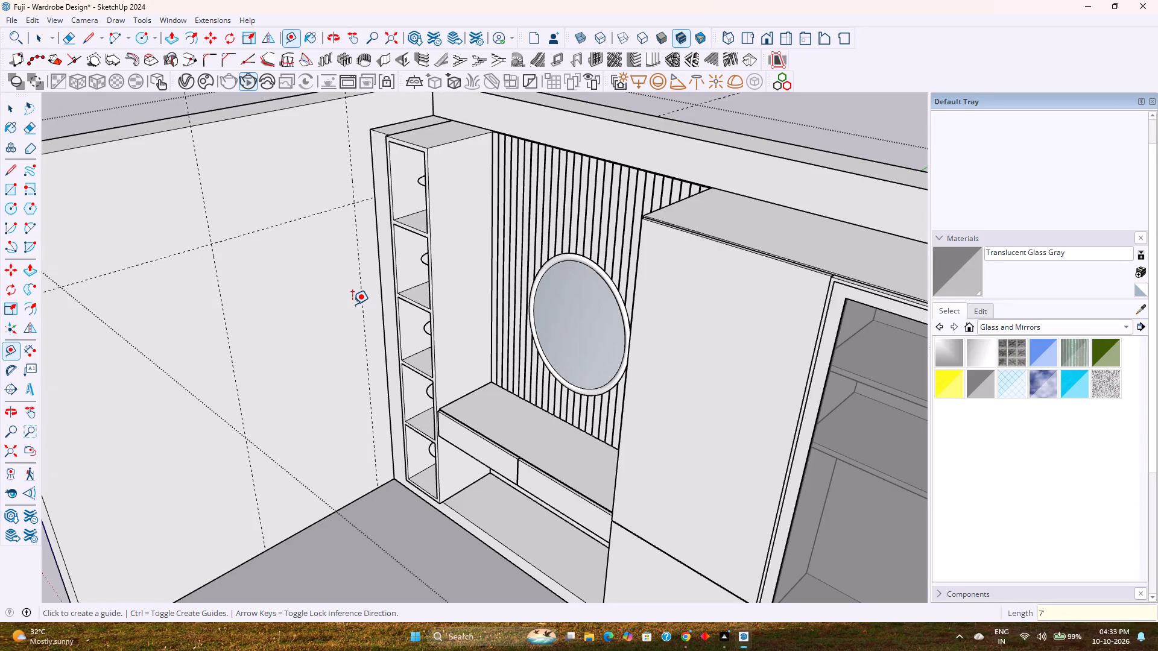
pyautogui.write("7'")
pyautogui.write('6"')
pyautogui.press('Return')
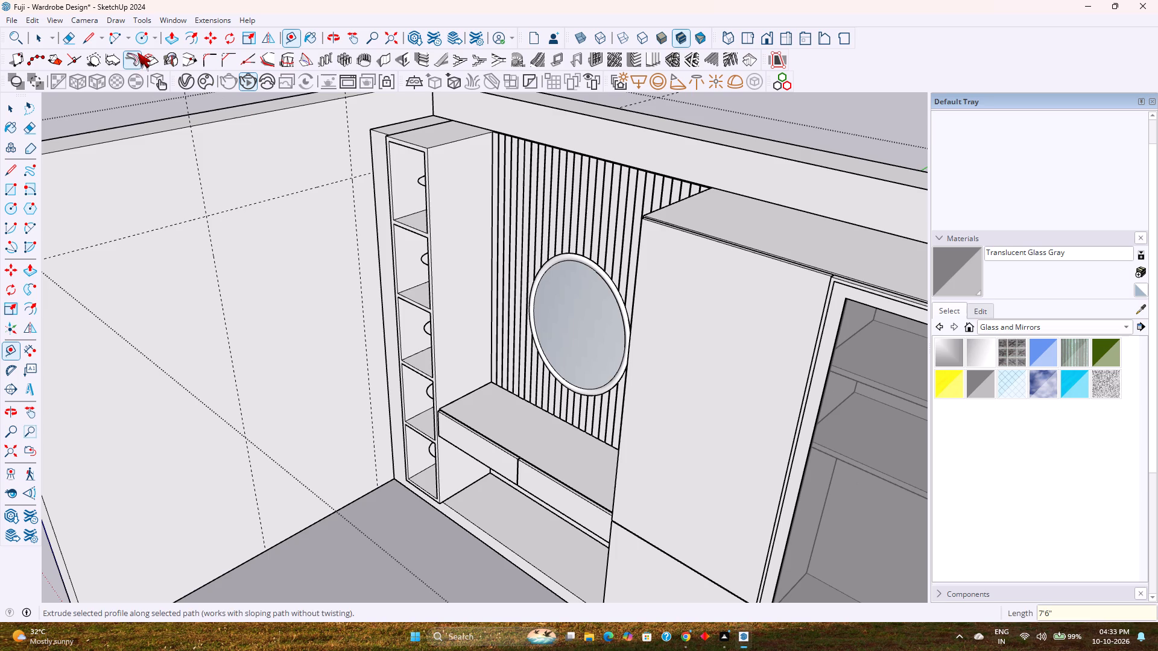
# Draw a 3' by 7'6" rectangle between the guides and push it 9" through the side wall as a doorway.
pyautogui.press('r')
pyautogui.click(207, 215)
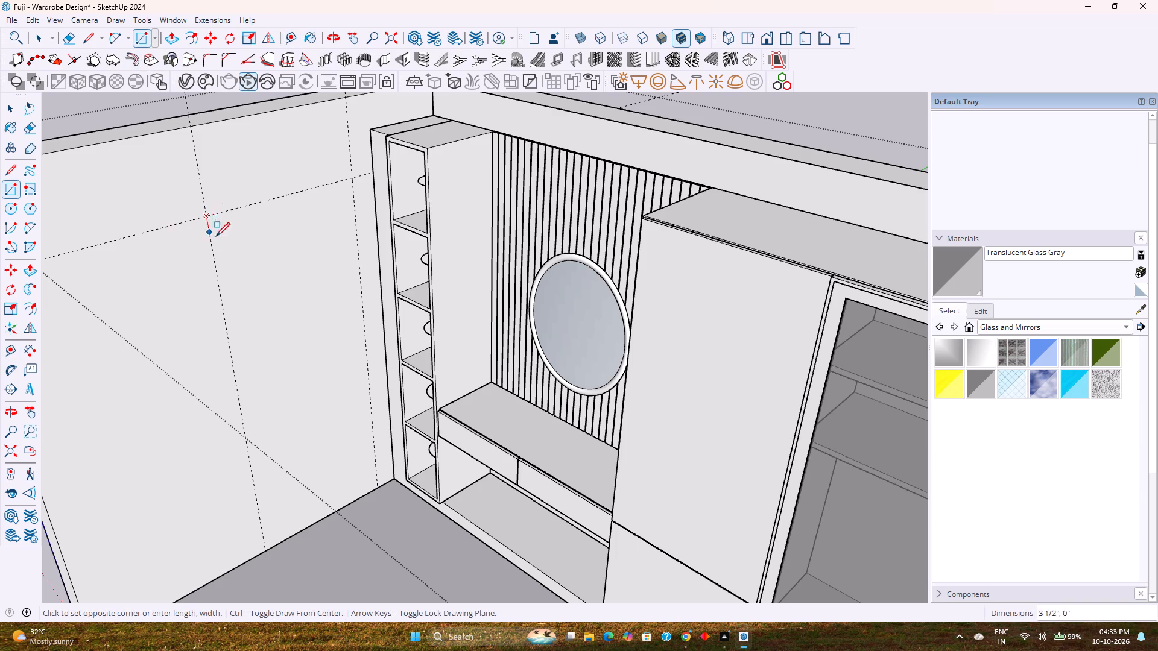
pyautogui.click(379, 487)
pyautogui.press('p')
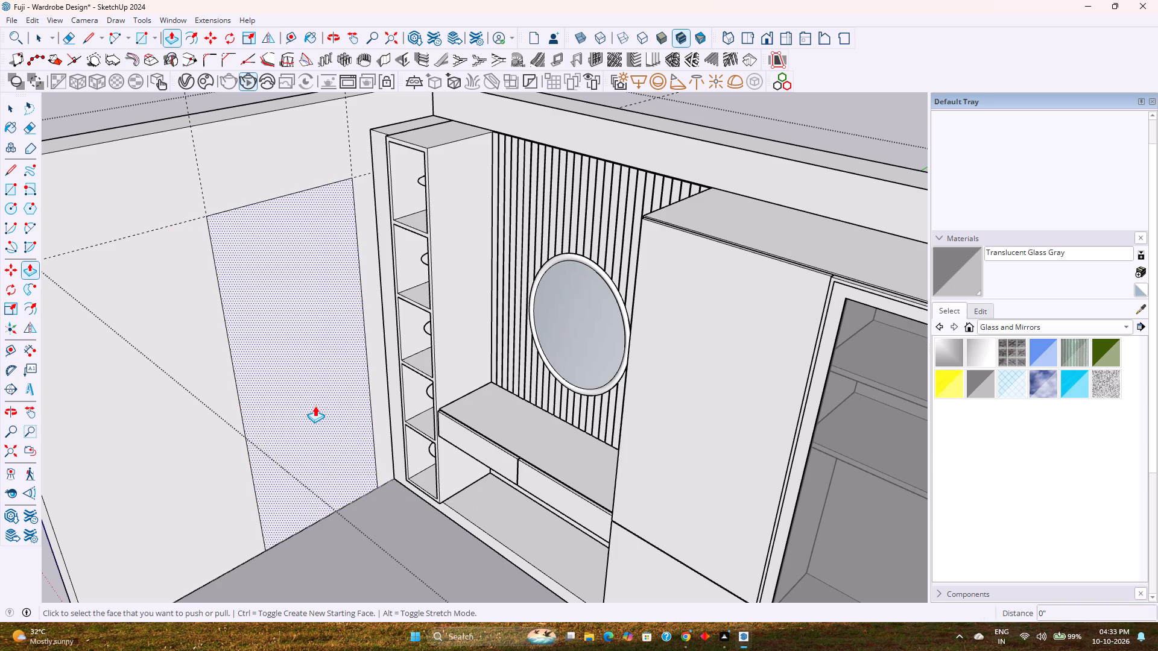
pyautogui.click(314, 403)
pyautogui.click(296, 377)
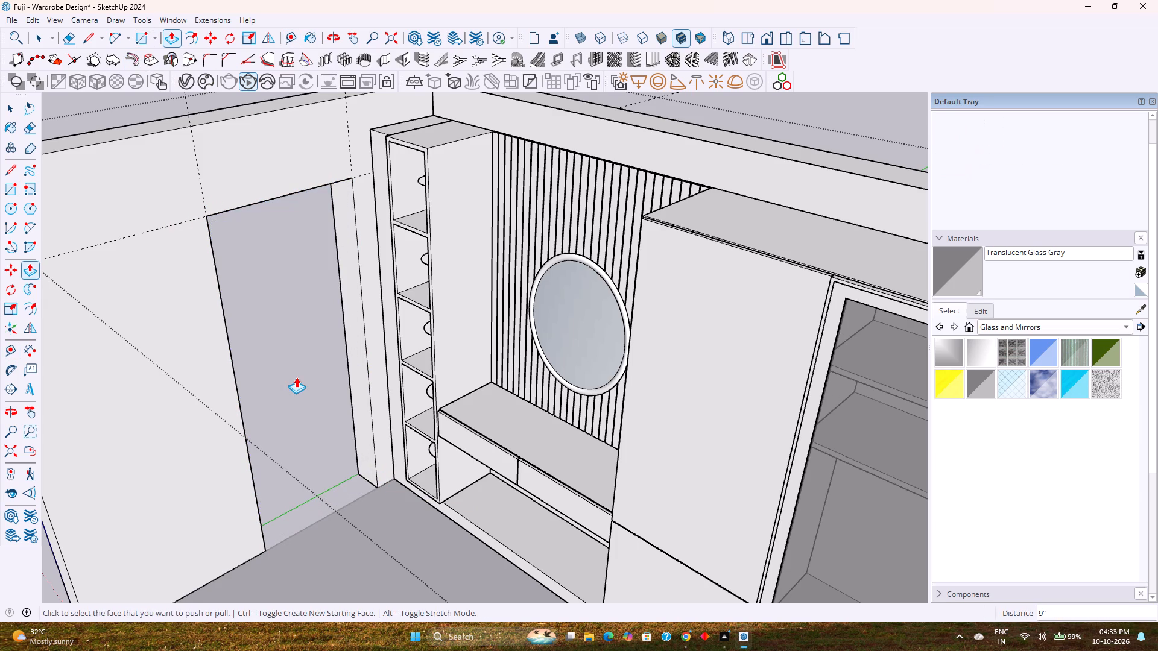
pyautogui.press('space')
# Delete all guide lines from the model.
pyautogui.scroll(-2, 296, 377)
pyautogui.moveTo(296, 377); pyautogui.dragTo(289, 412, button='middle')
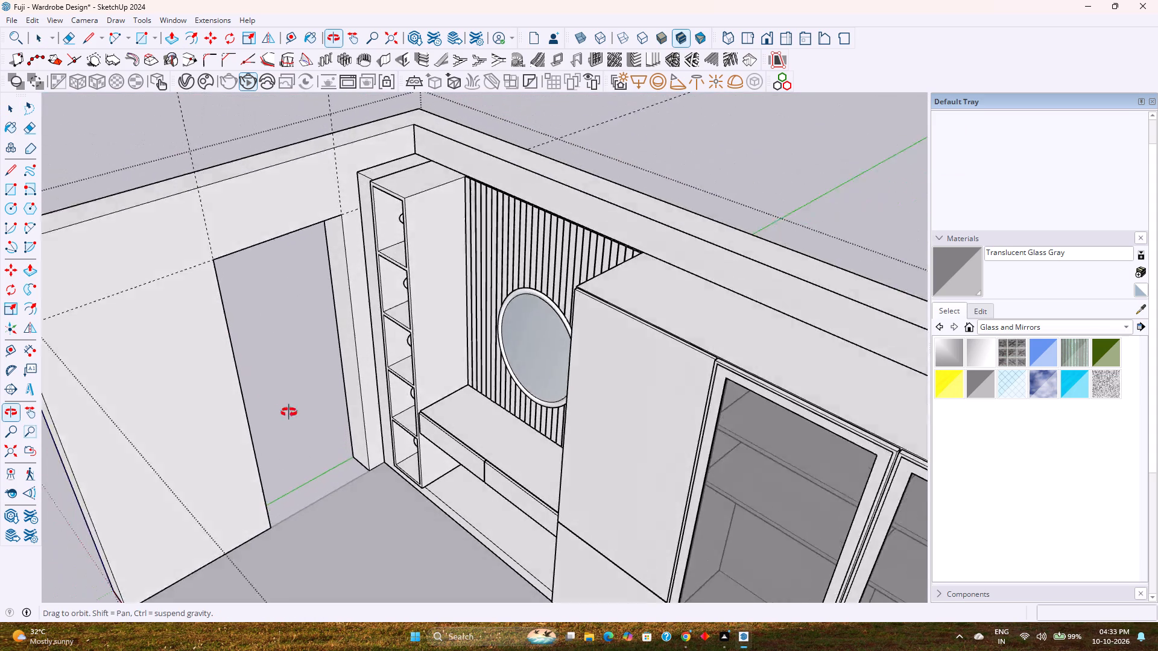
pyautogui.moveTo(289, 412); pyautogui.dragTo(310, 432, button='middle')
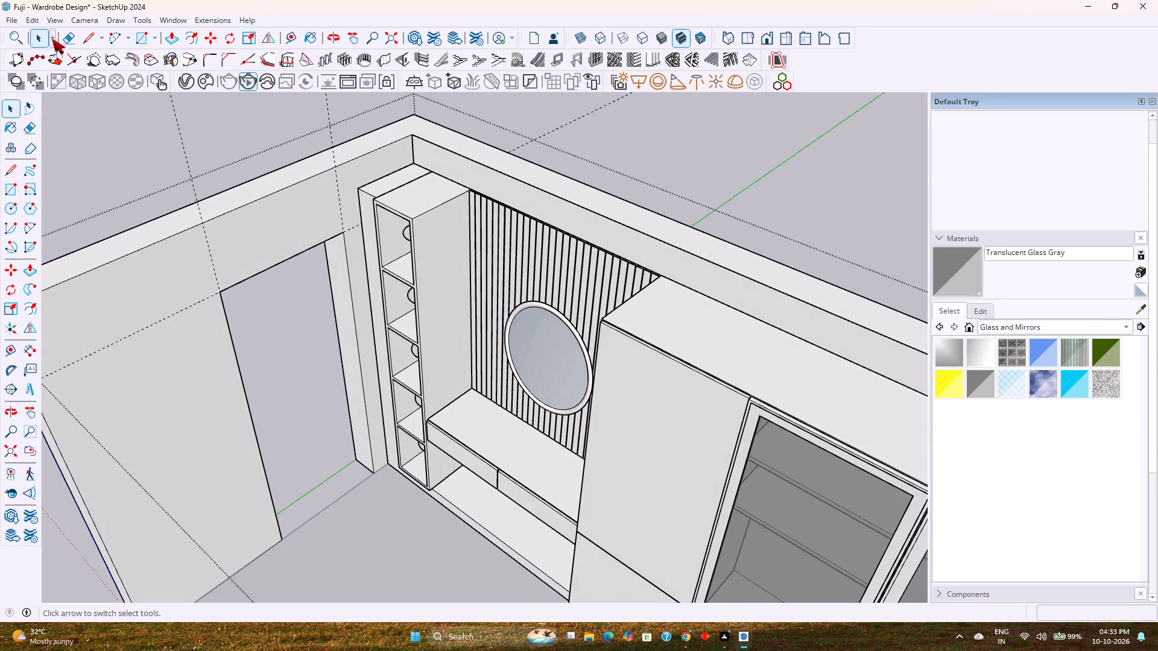
pyautogui.click(38, 20)
pyautogui.click(81, 138)
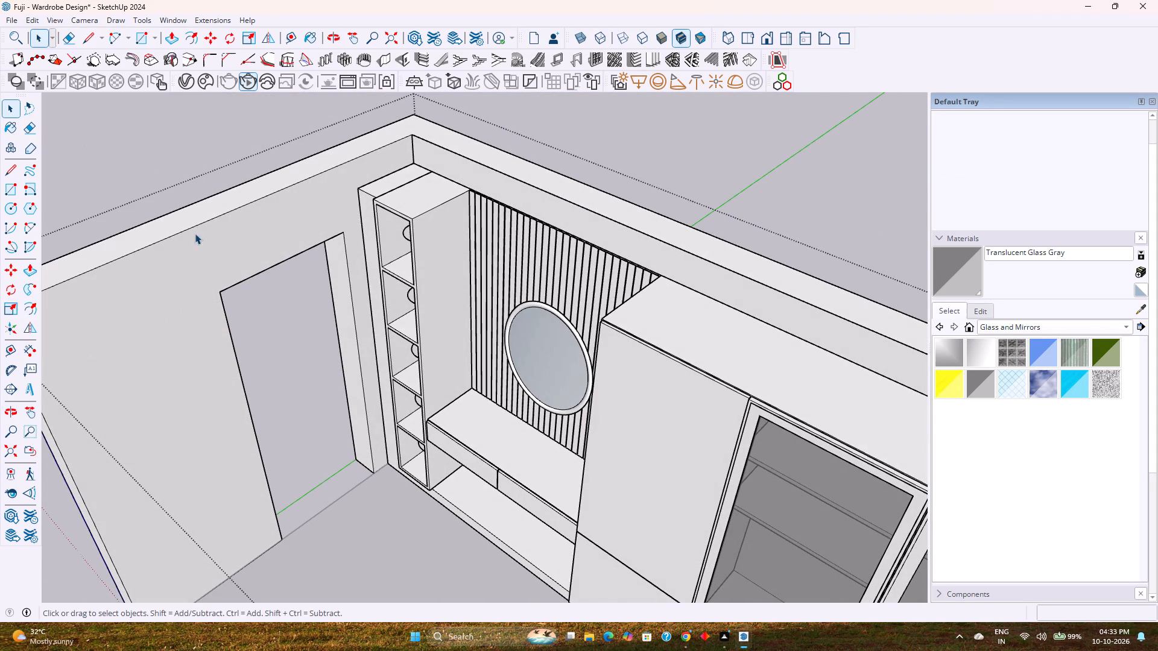
# View the doorway from outside the room and search 3D Warehouse for "Door".
pyautogui.moveTo(264, 363); pyautogui.dragTo(404, 261, button='middle')
pyautogui.scroll(-1, 267, 363)
pyautogui.scroll(-4, 419, 266)
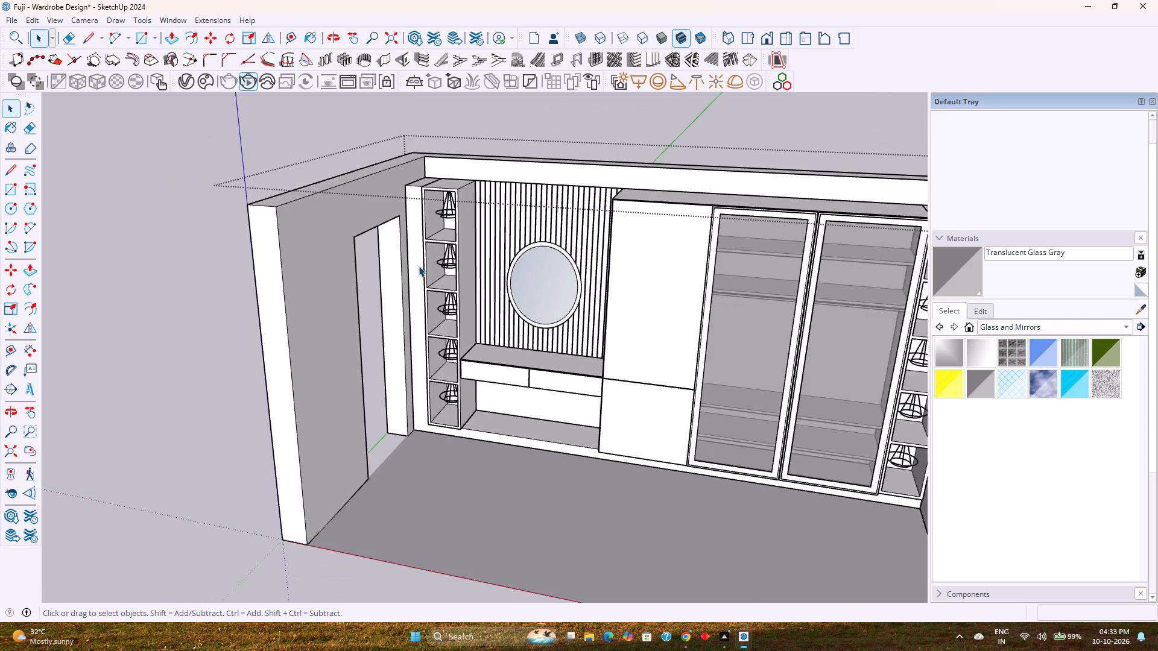
pyautogui.scroll(-1, 419, 266)
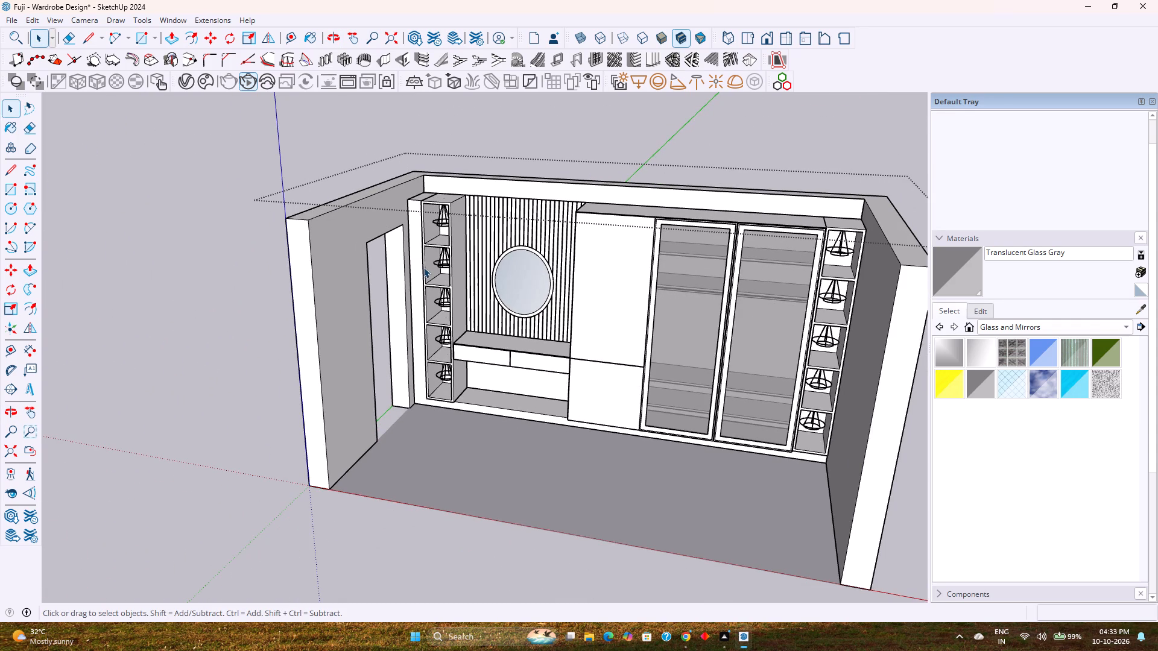
pyautogui.moveTo(261, 362); pyautogui.dragTo(640, 352, button='middle')
pyautogui.moveTo(425, 340); pyautogui.dragTo(449, 309, button='middle')
pyautogui.click(168, 16)
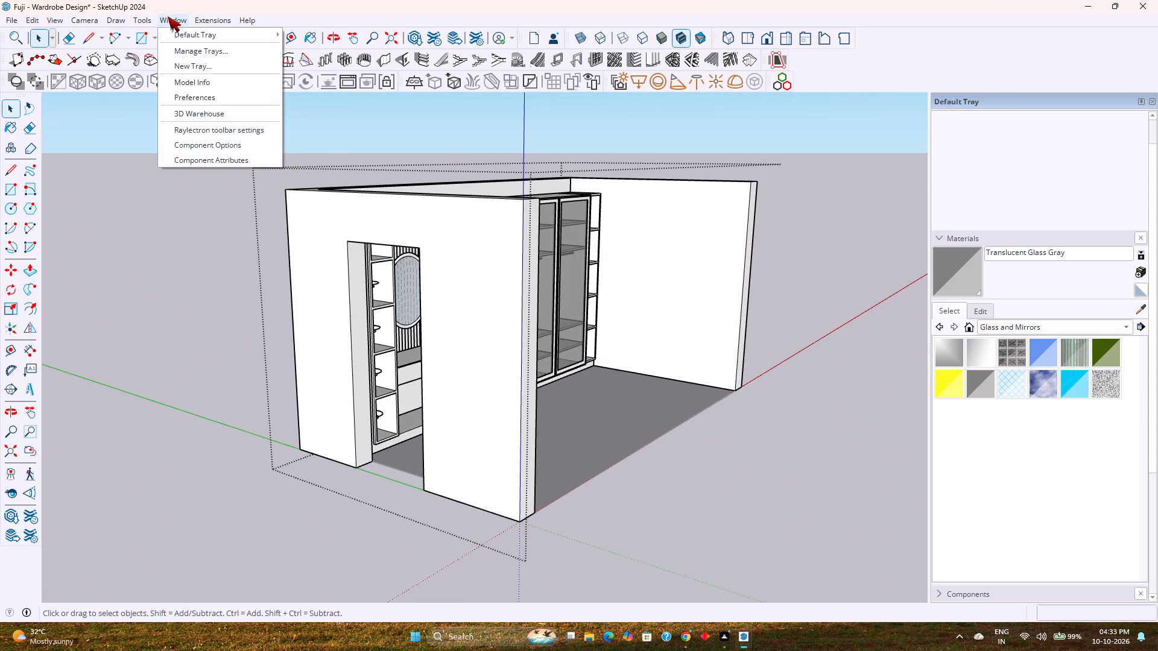
pyautogui.click(209, 112)
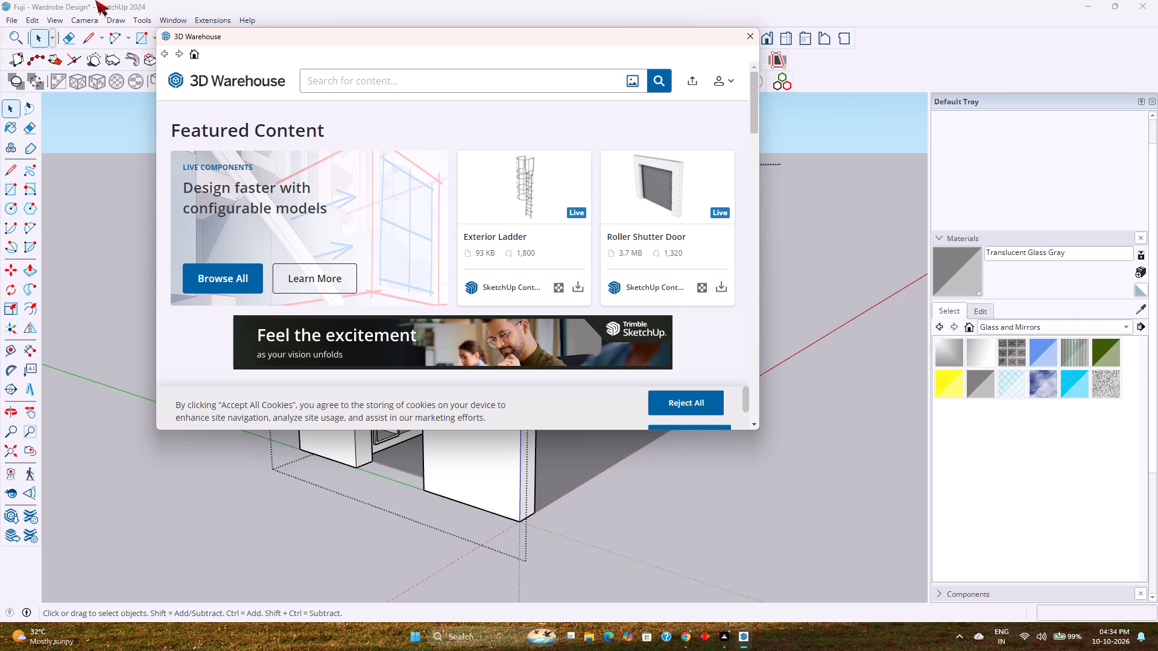
pyautogui.click(341, 76)
pyautogui.write('Door')
pyautogui.press('Return')
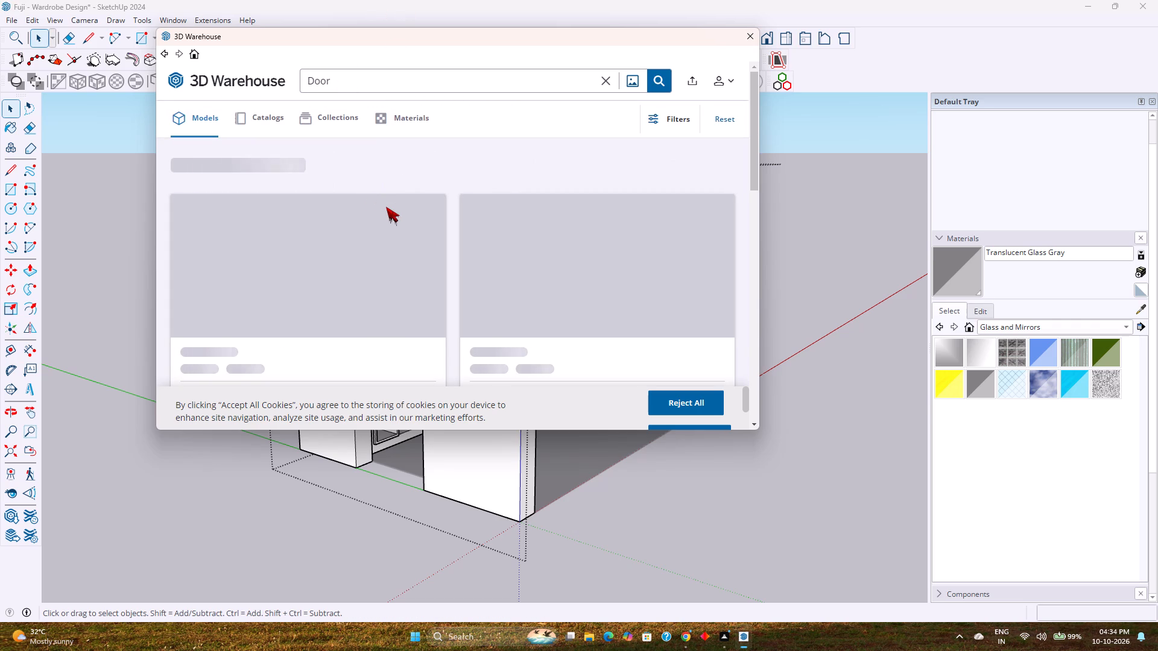
# Find the brown wooden panelled model named "DOOR" (1.2 MB) and load it directly into the wardrobe model.
pyautogui.scroll(-6, 390, 230)
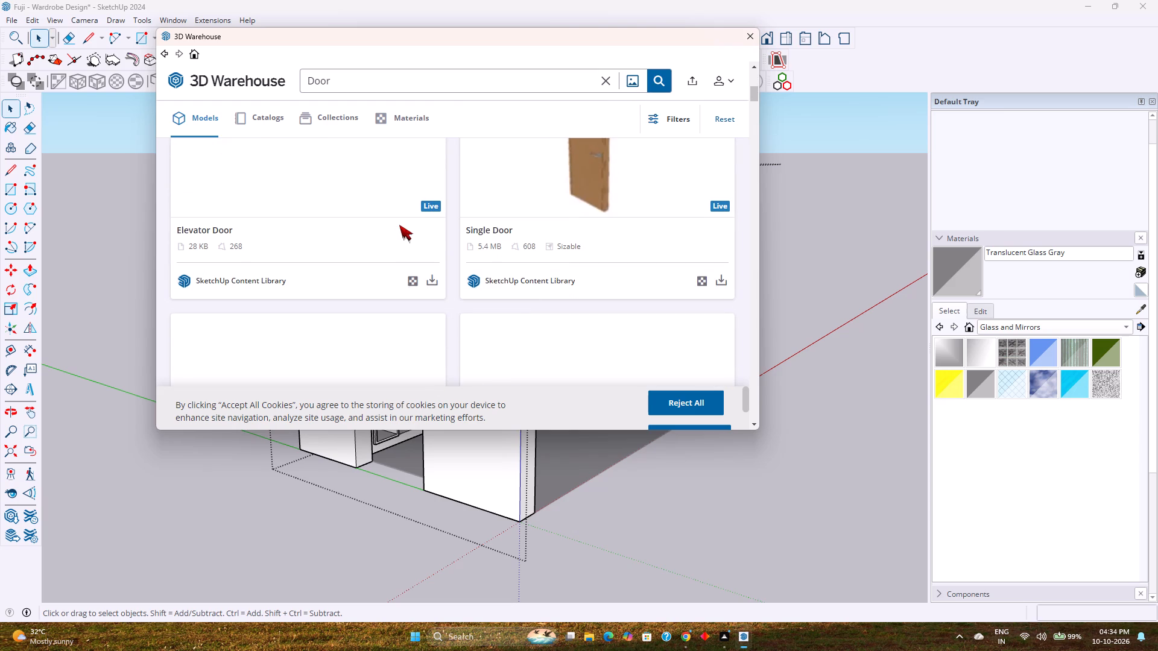
pyautogui.scroll(-3, 396, 211)
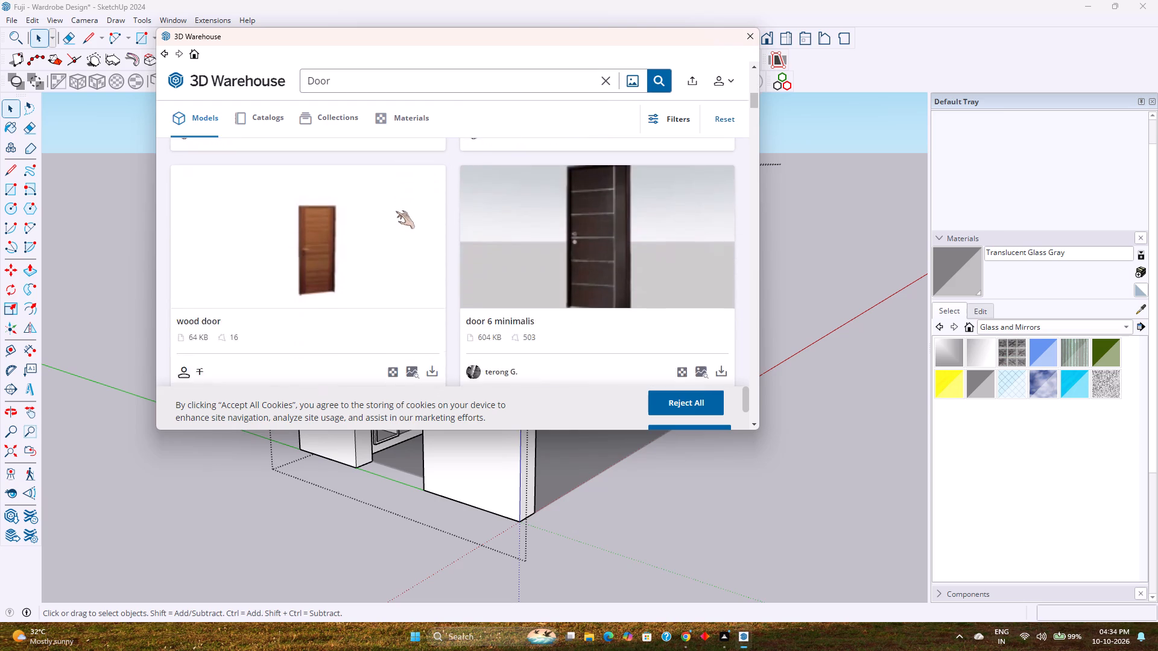
pyautogui.scroll(-5, 396, 211)
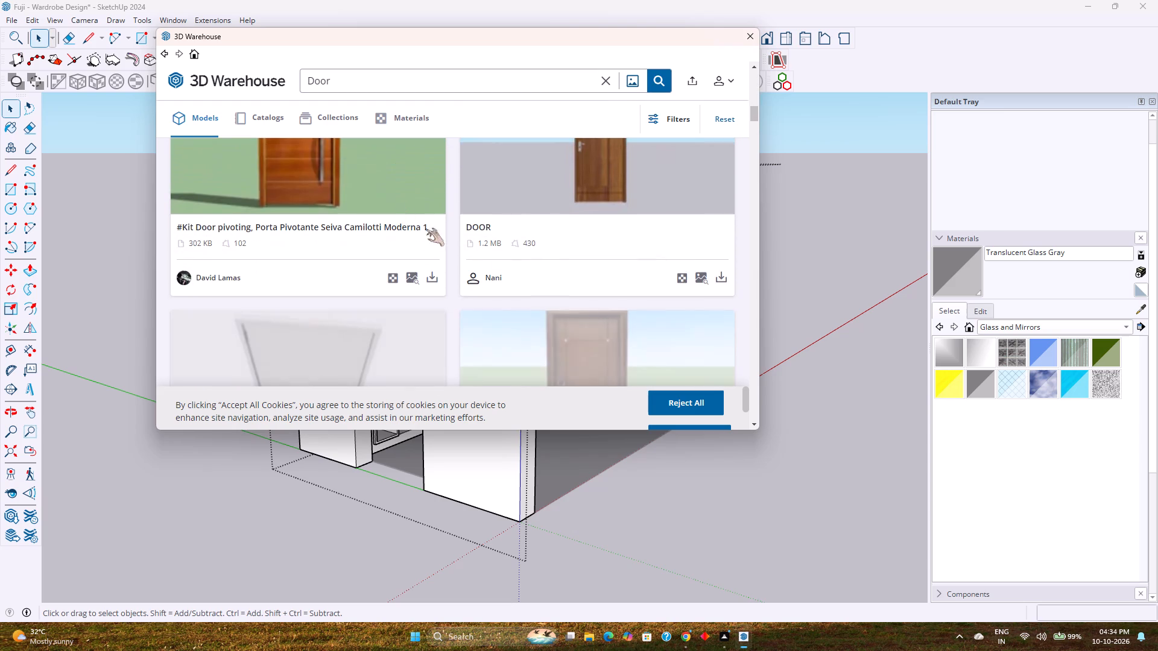
pyautogui.scroll(-2, 715, 276)
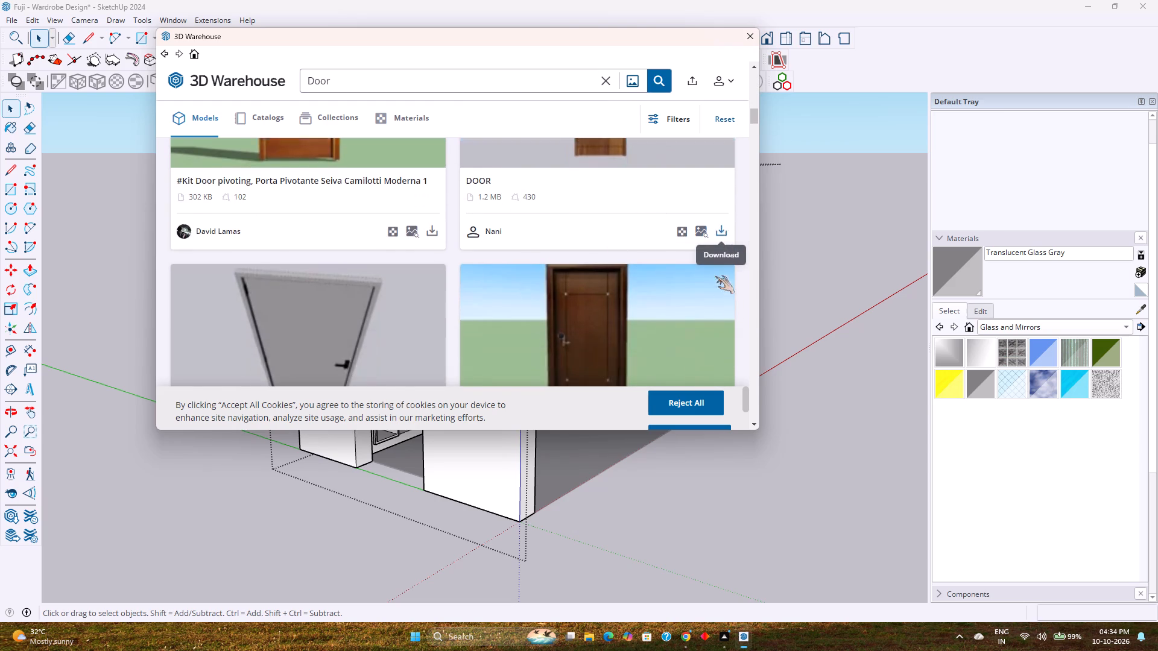
pyautogui.scroll(-1, 715, 276)
pyautogui.scroll(6, 715, 276)
pyautogui.scroll(-2, 715, 276)
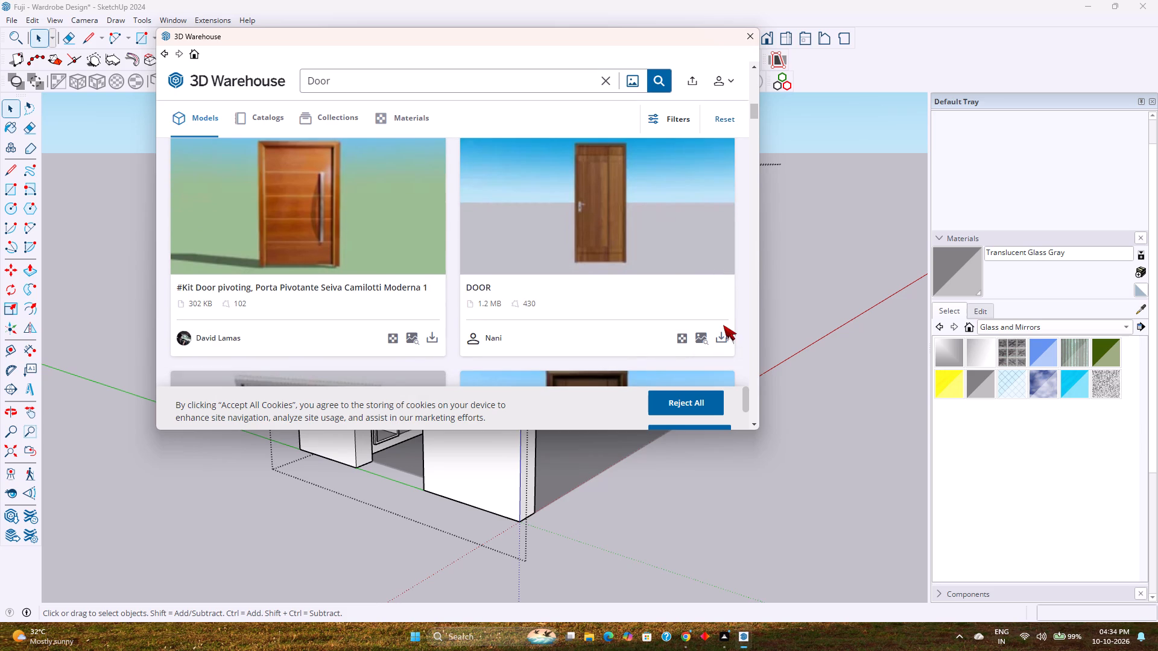
pyautogui.click(723, 330)
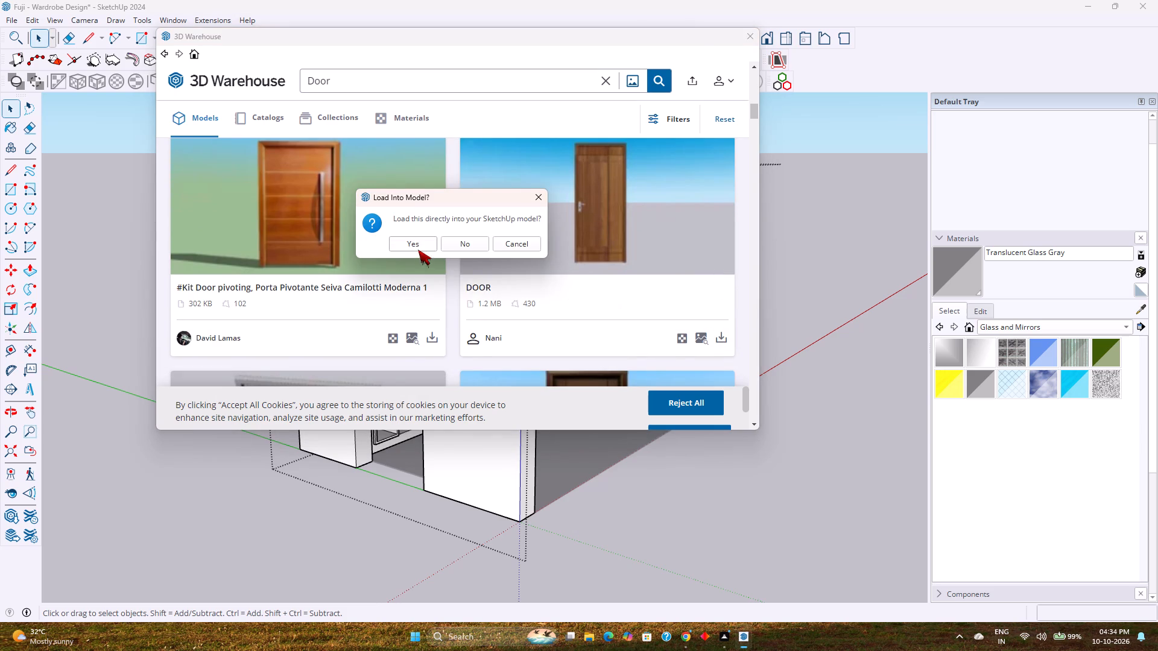
pyautogui.click(418, 249)
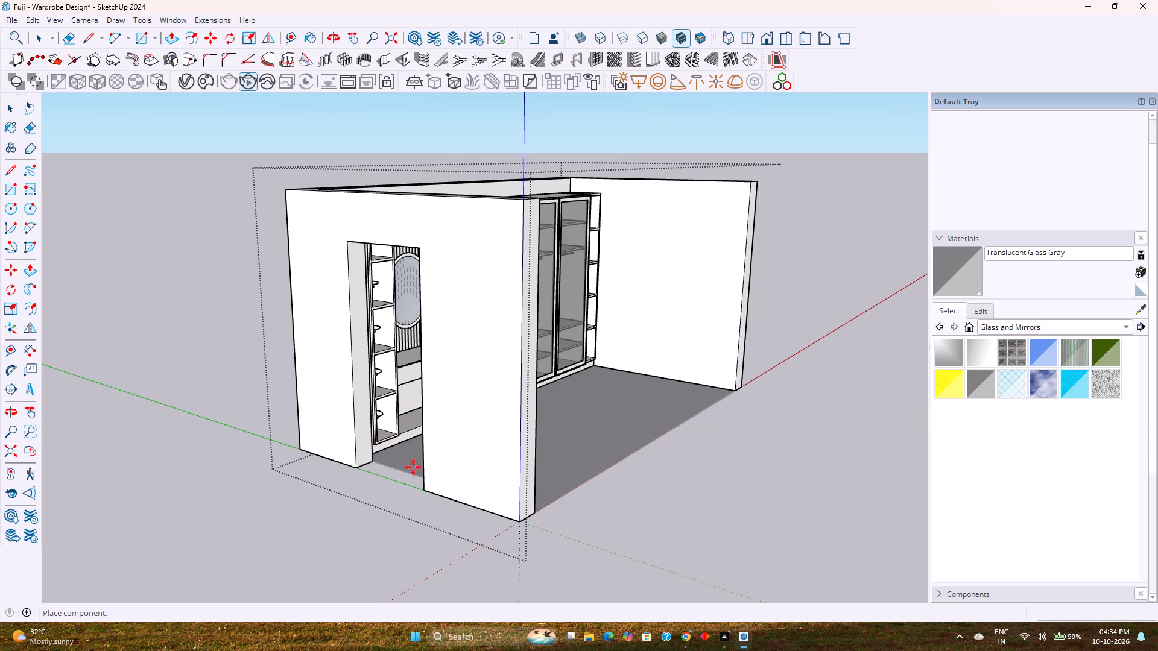
# Place the loaded wooden door at floor level within the side wall's doorway.
pyautogui.moveTo(361, 474); pyautogui.dragTo(470, 442, button='middle')
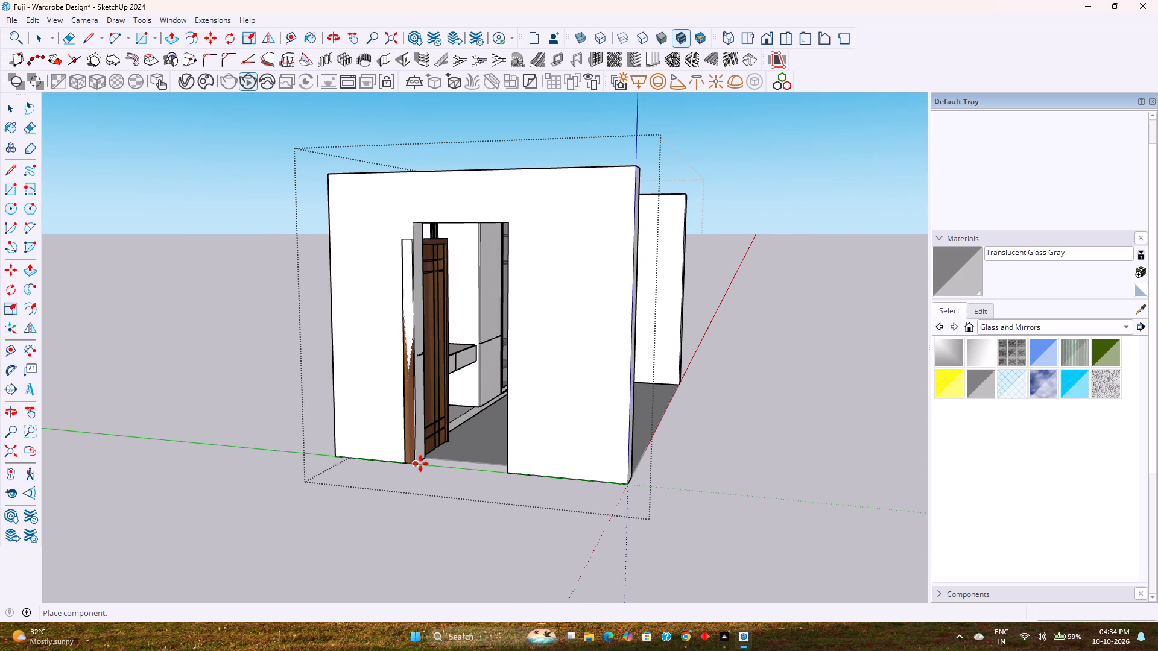
pyautogui.click(455, 473)
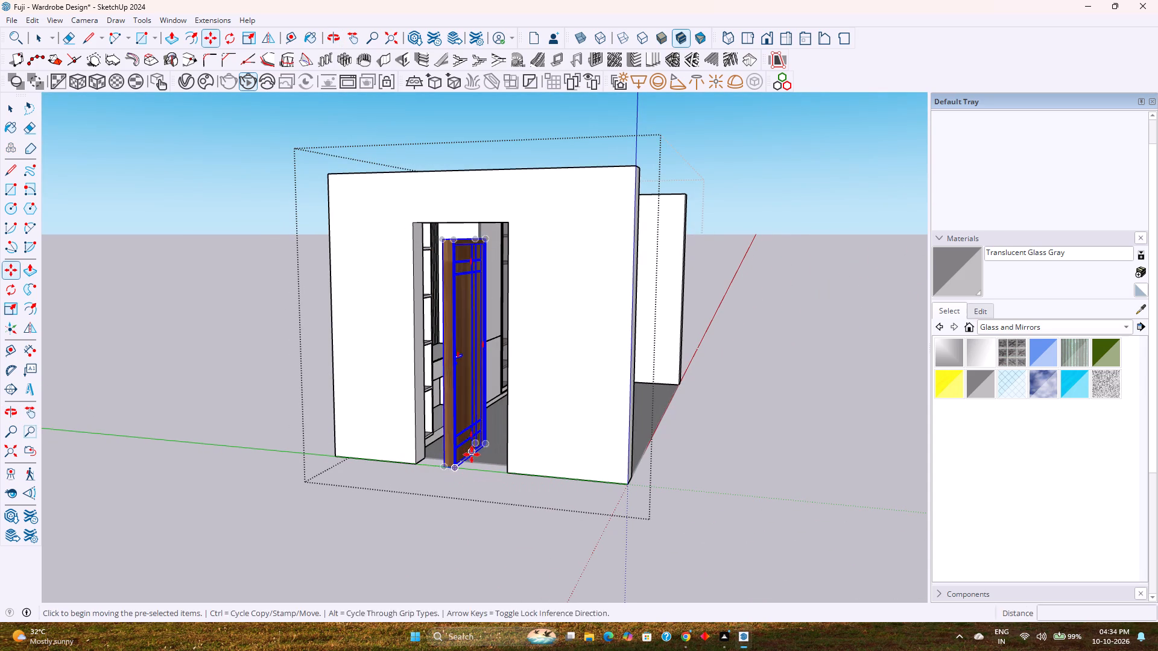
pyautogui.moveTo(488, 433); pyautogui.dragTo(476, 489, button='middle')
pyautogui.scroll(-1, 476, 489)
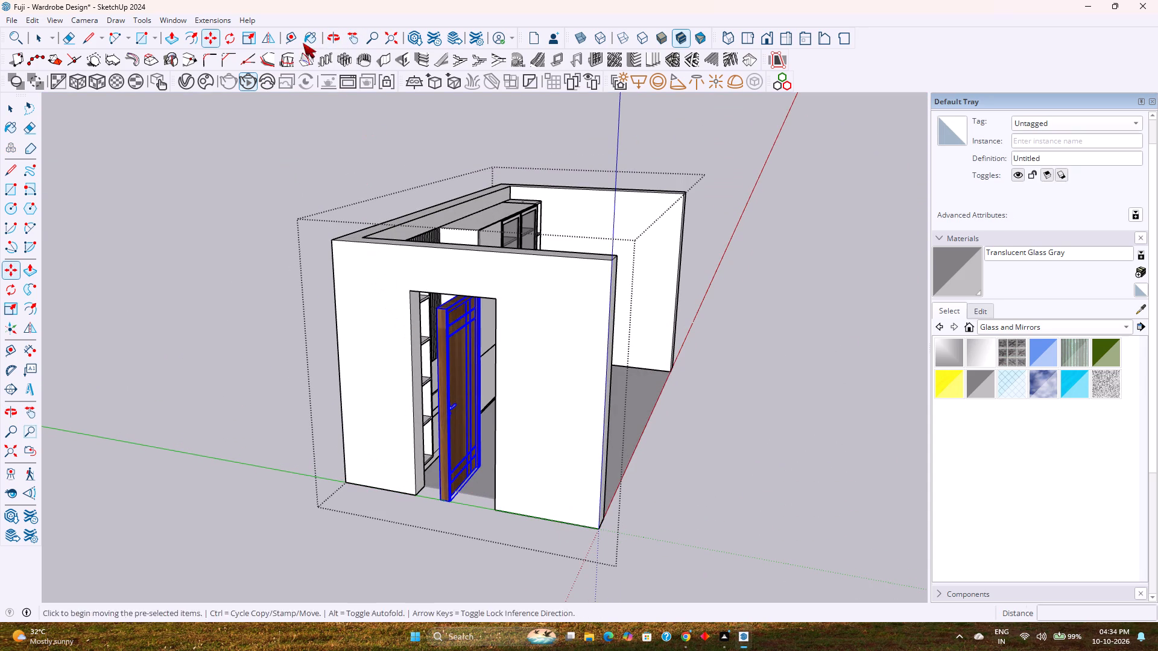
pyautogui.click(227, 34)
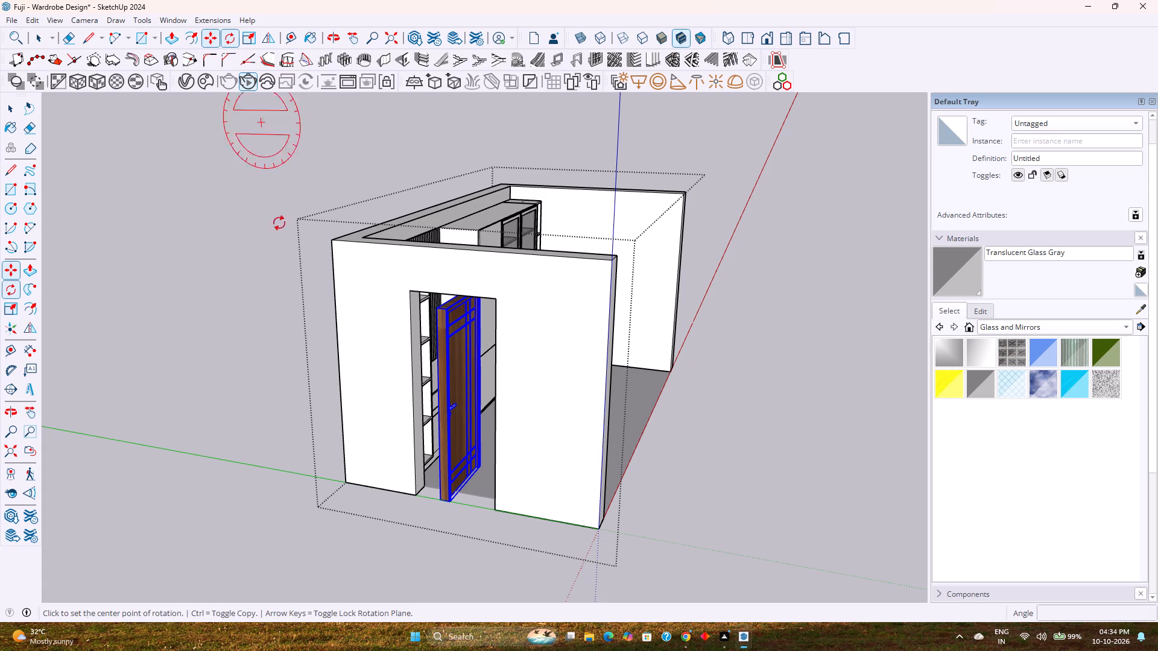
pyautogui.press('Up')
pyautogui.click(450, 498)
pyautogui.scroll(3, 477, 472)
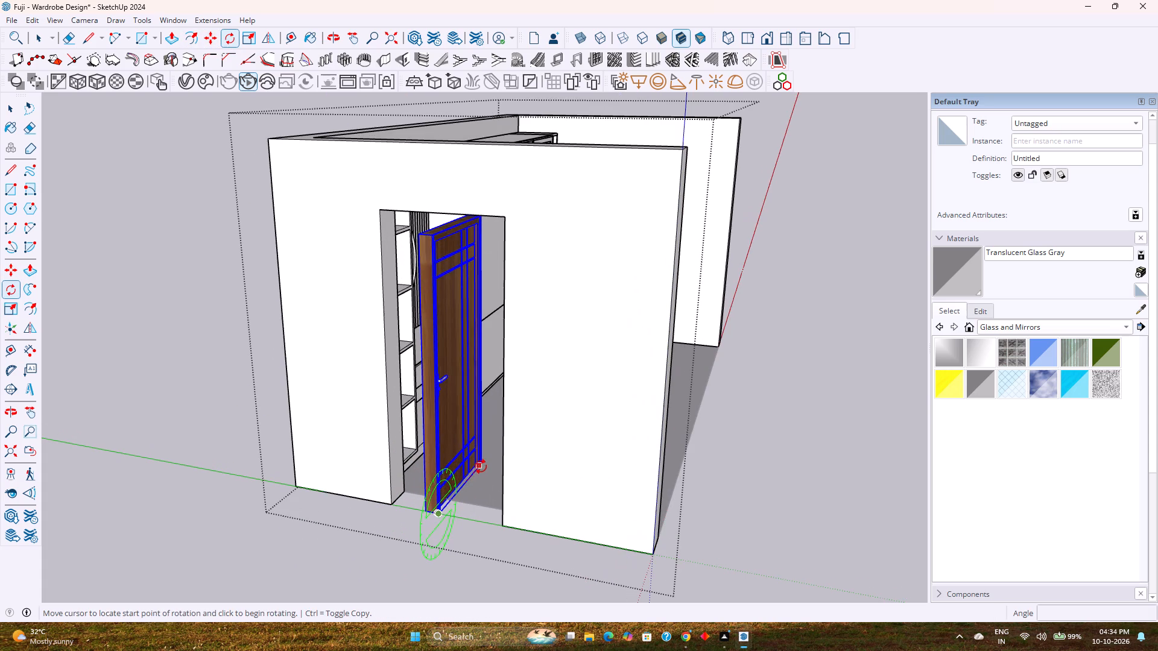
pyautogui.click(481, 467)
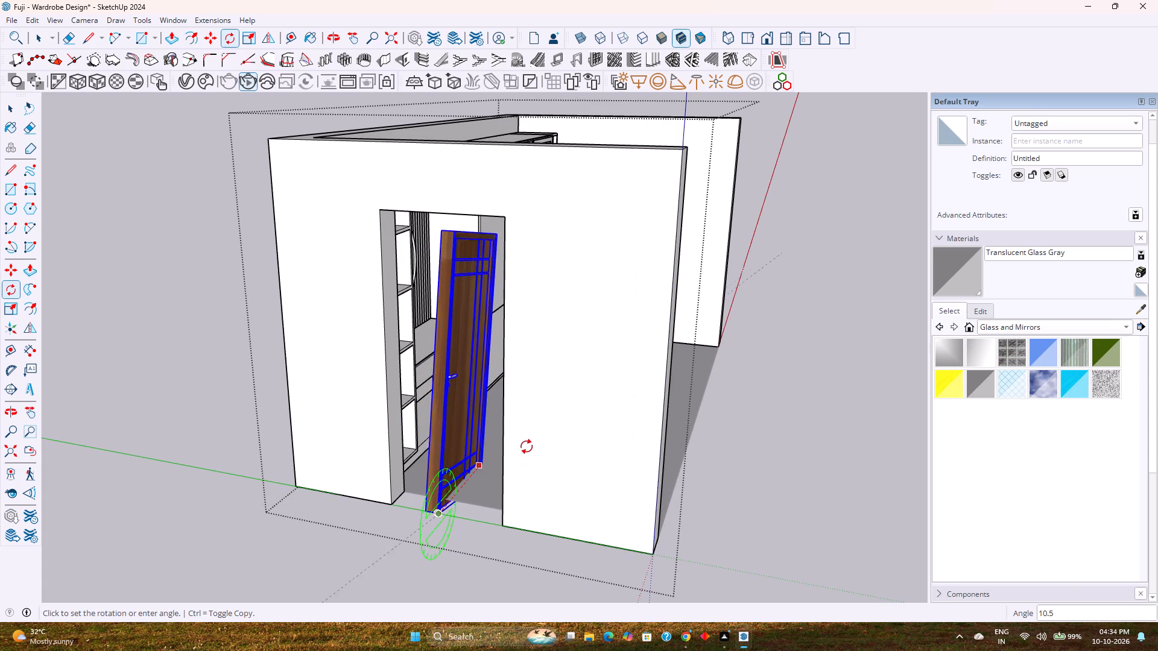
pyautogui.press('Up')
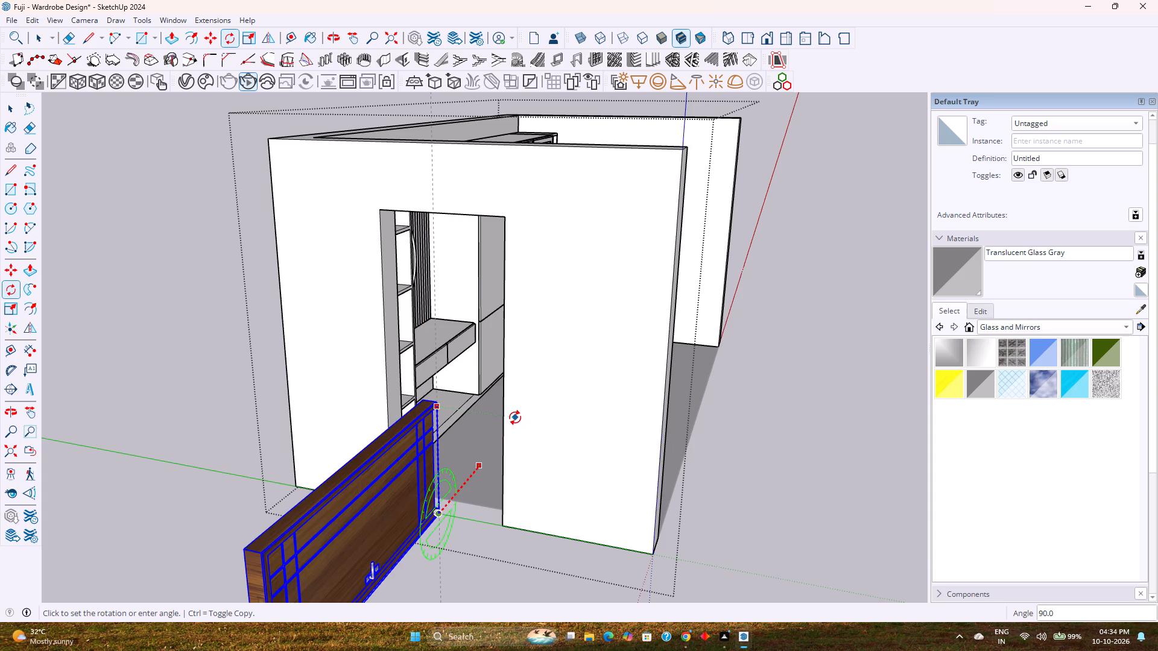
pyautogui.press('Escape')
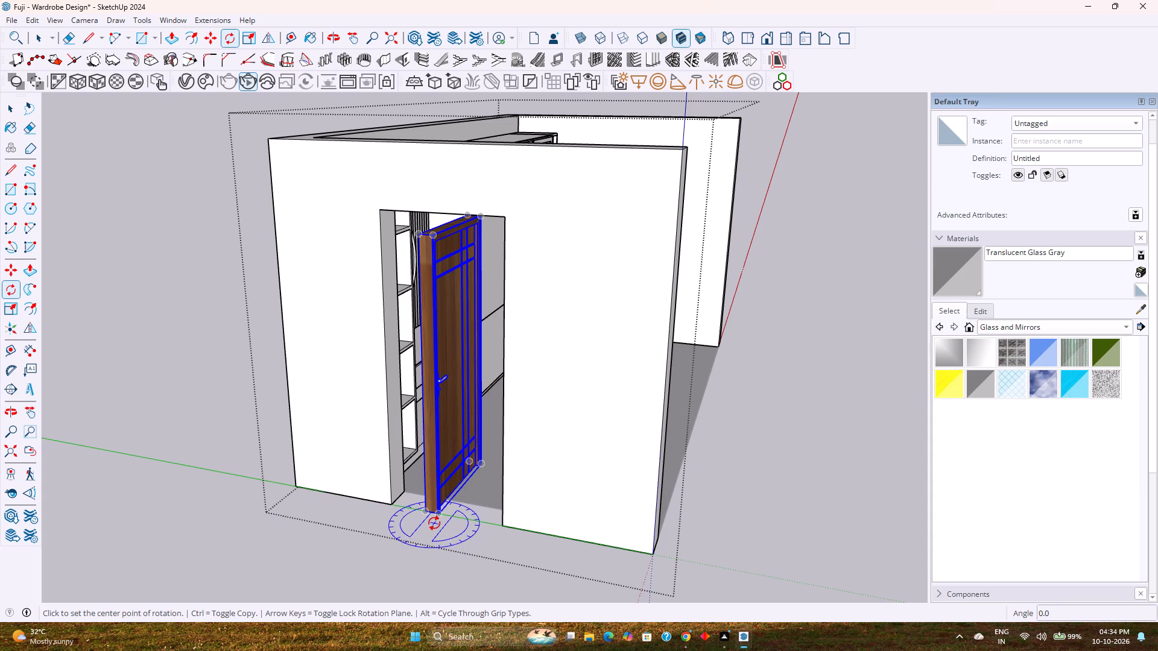
# Rotate the wooden door 90° about the vertical axis at its bottom corner so it lies parallel to the side wall.
pyautogui.press('Up')
pyautogui.click(436, 515)
pyautogui.click(487, 463)
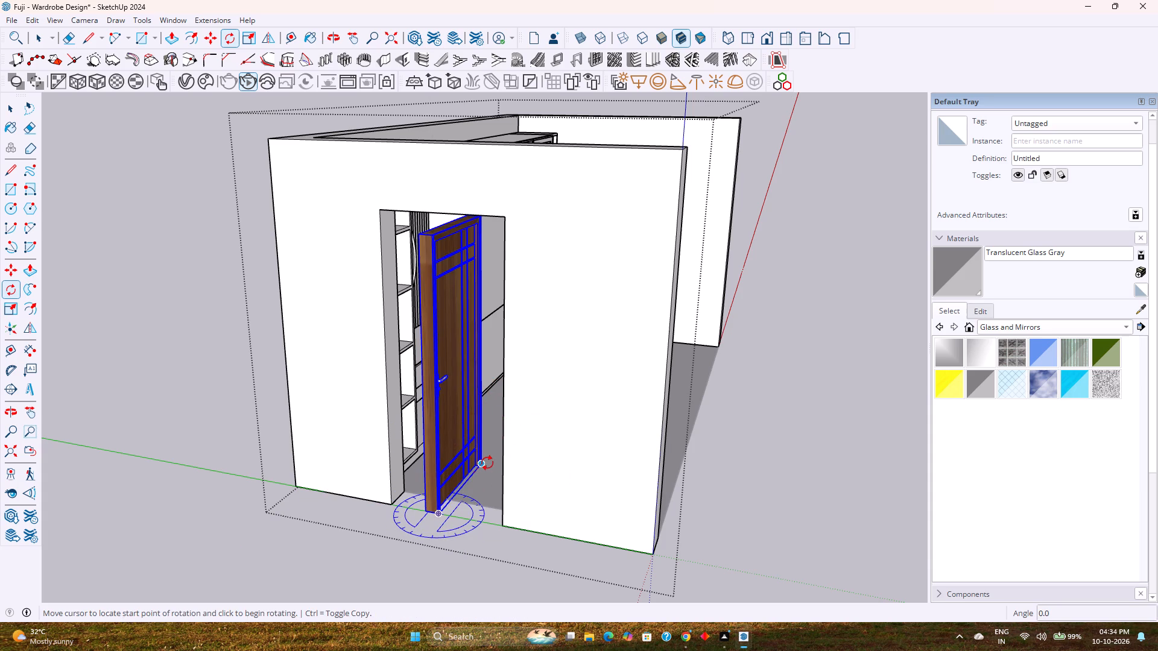
pyautogui.click(555, 534)
# Move the door about 1' 3 7/8" along the wall so its bottom corner meets the doorway's bottom corner.
pyautogui.press('m')
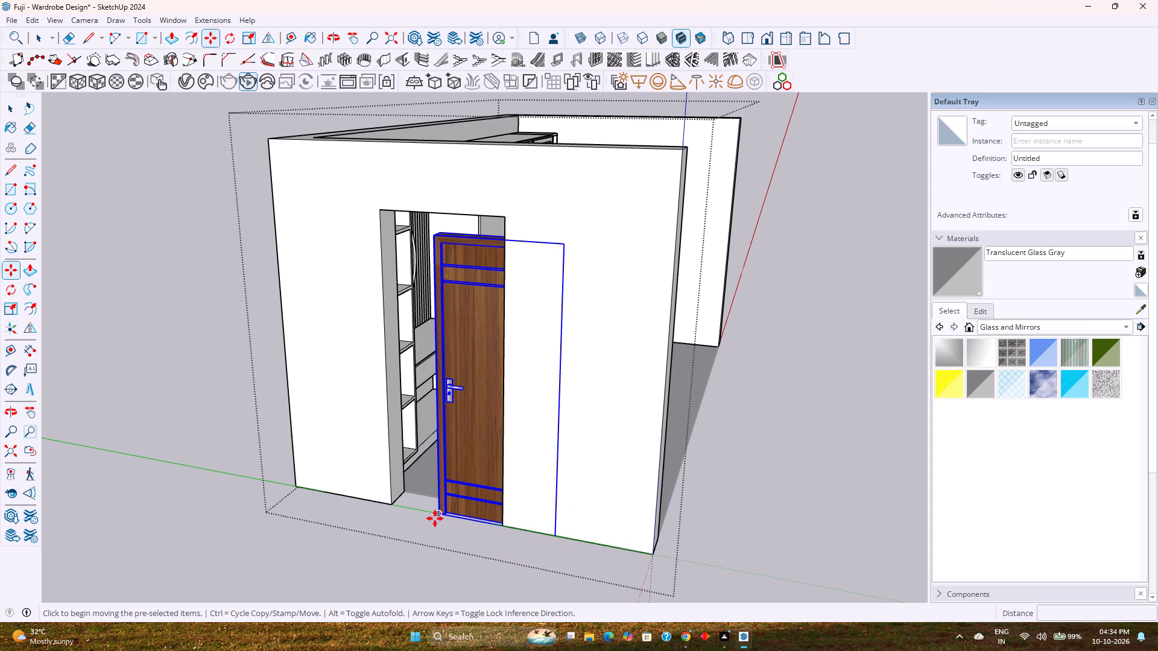
pyautogui.click(436, 517)
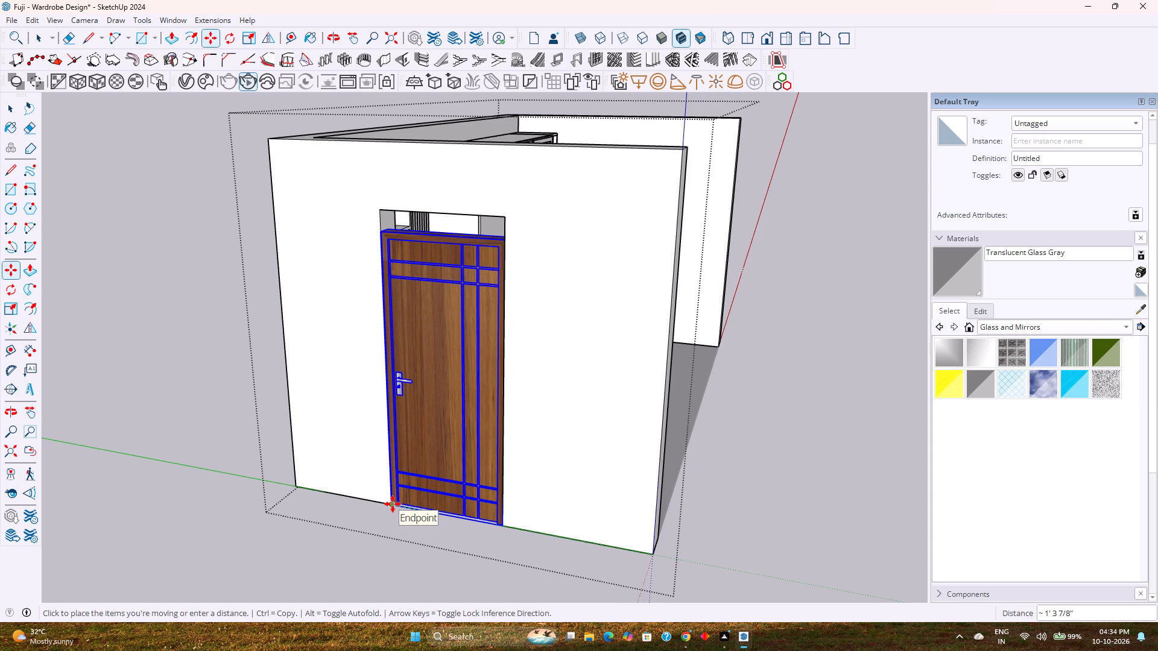
pyautogui.click(393, 504)
# Scale the door's height by about 1.07 along the blue axis so it reaches the top of the doorway.
pyautogui.moveTo(448, 495); pyautogui.dragTo(538, 447, button='middle')
pyautogui.press('s')
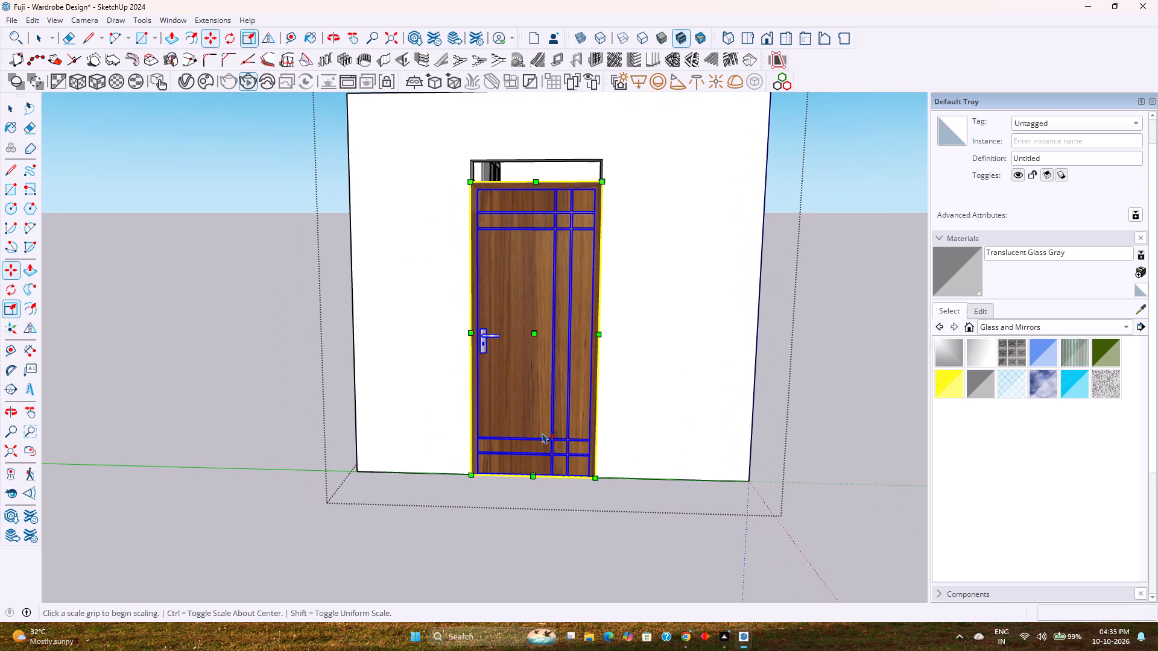
pyautogui.scroll(6, 554, 325)
pyautogui.moveTo(584, 326); pyautogui.dragTo(599, 357, button='middle')
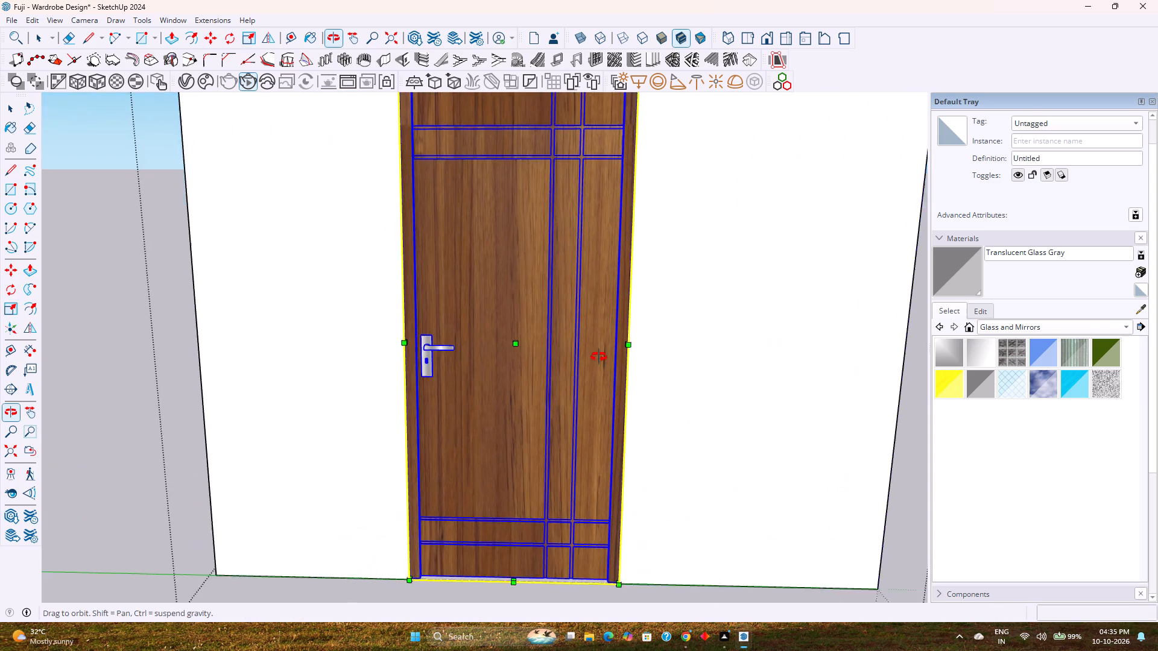
pyautogui.moveTo(599, 357); pyautogui.dragTo(563, 532, button='middle')
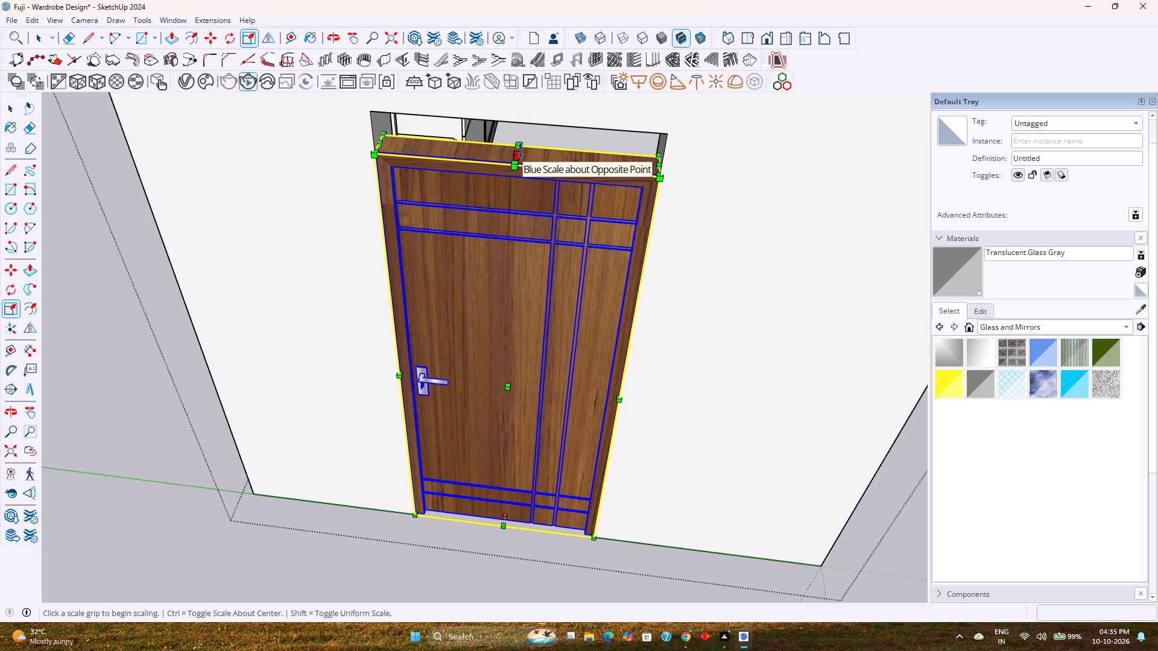
pyautogui.click(520, 151)
pyautogui.click(519, 124)
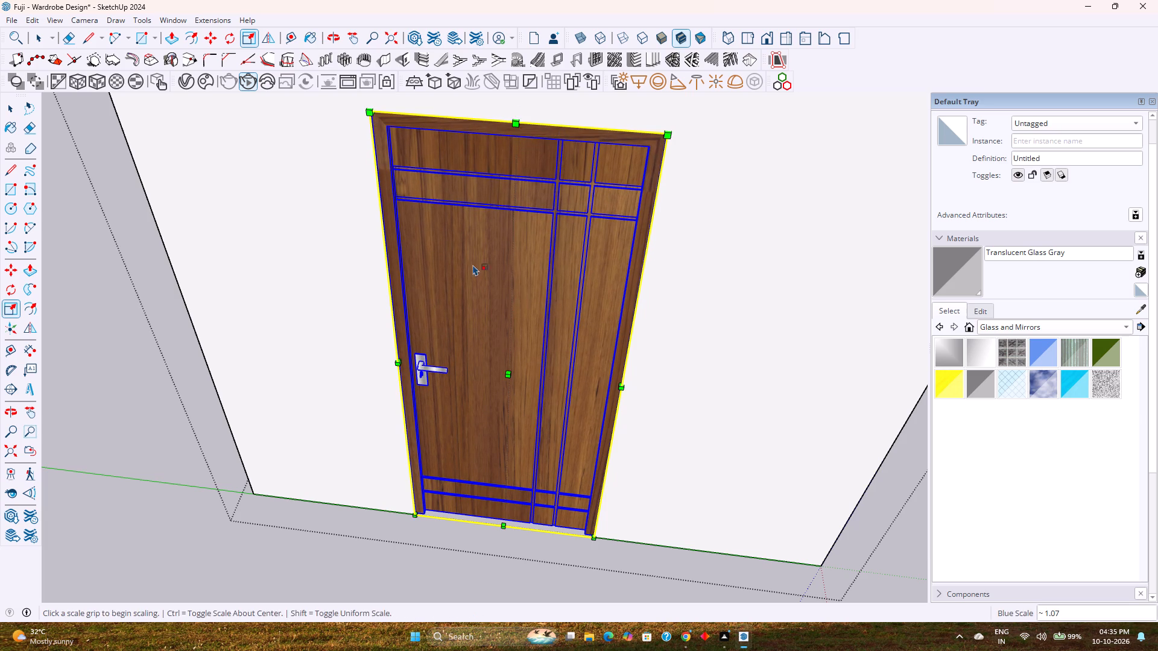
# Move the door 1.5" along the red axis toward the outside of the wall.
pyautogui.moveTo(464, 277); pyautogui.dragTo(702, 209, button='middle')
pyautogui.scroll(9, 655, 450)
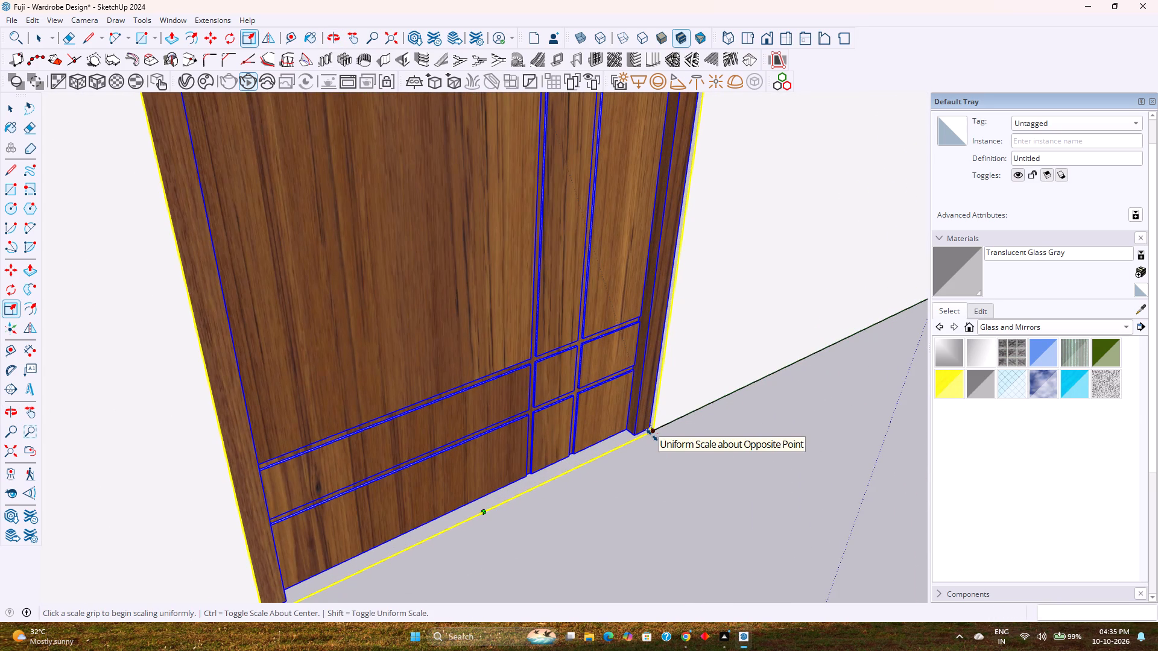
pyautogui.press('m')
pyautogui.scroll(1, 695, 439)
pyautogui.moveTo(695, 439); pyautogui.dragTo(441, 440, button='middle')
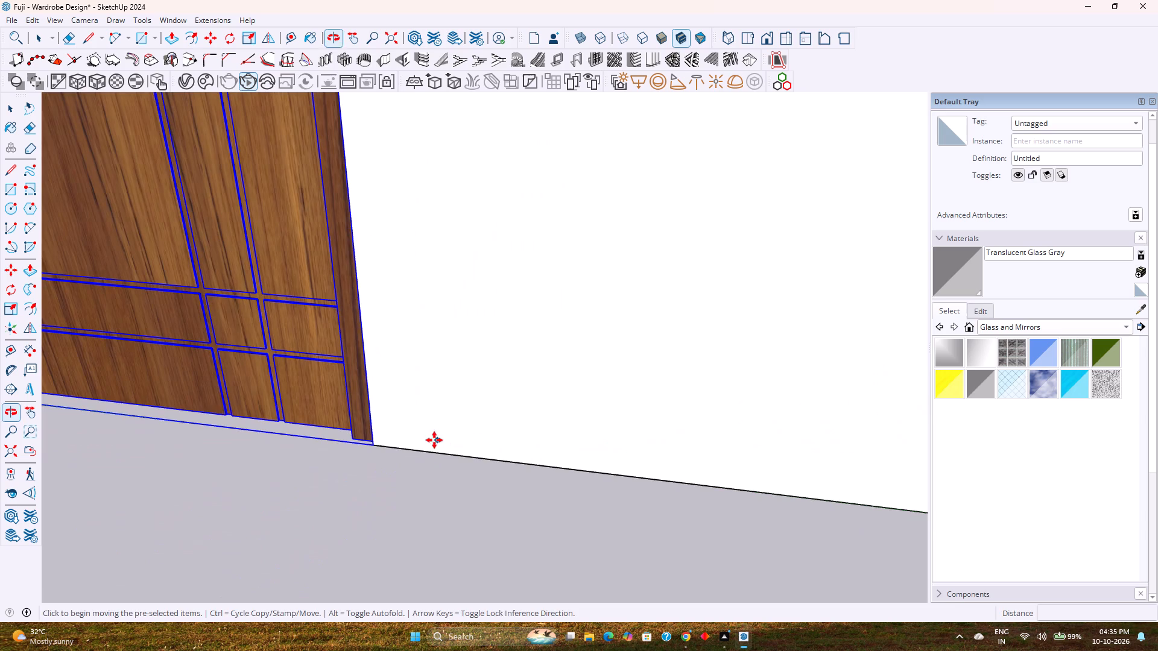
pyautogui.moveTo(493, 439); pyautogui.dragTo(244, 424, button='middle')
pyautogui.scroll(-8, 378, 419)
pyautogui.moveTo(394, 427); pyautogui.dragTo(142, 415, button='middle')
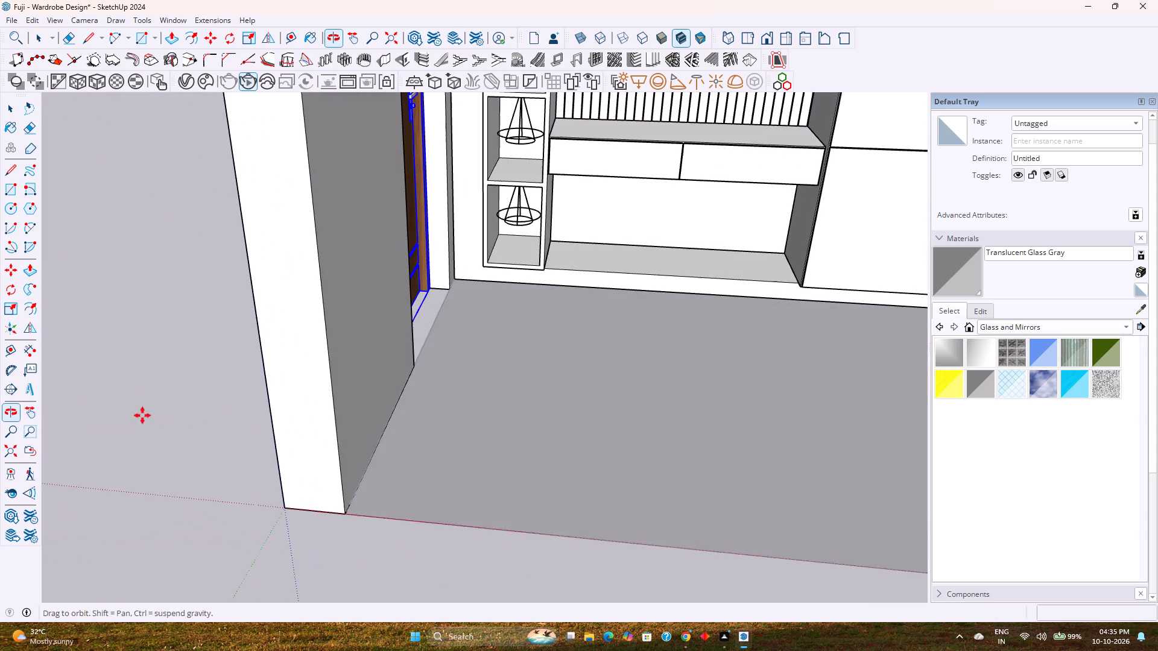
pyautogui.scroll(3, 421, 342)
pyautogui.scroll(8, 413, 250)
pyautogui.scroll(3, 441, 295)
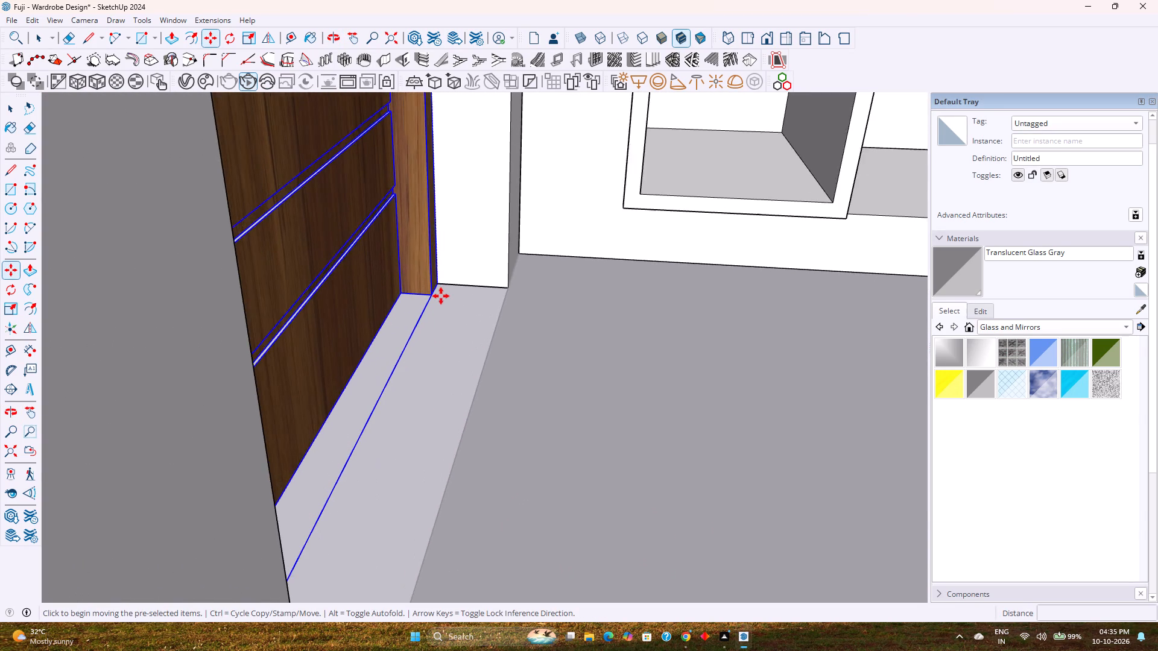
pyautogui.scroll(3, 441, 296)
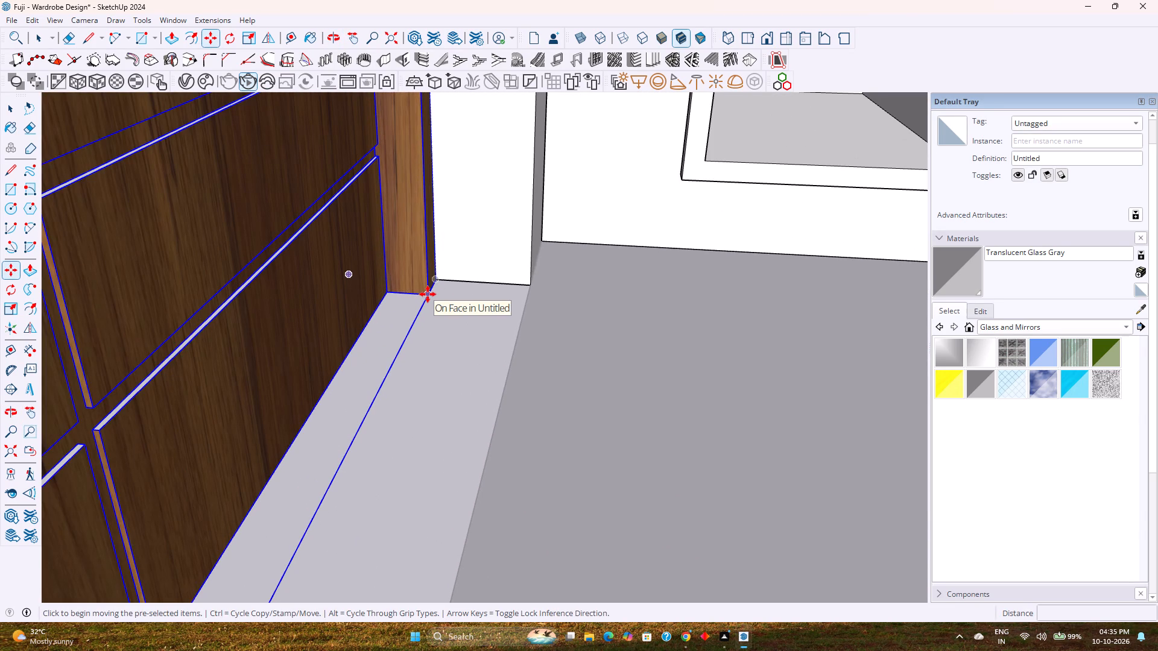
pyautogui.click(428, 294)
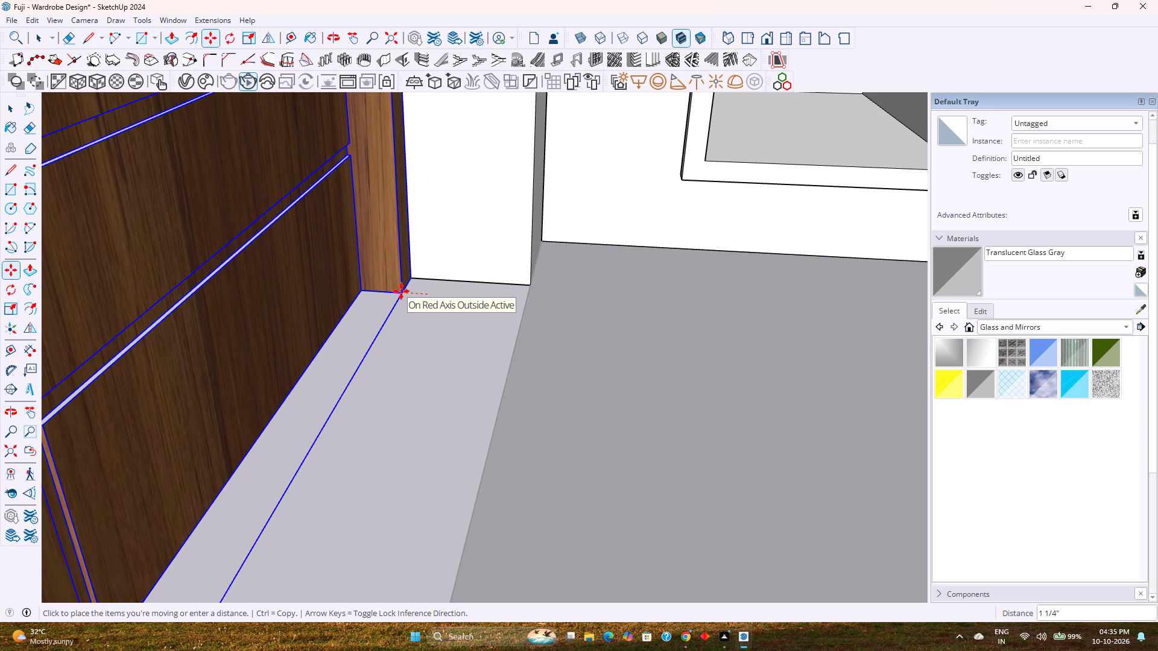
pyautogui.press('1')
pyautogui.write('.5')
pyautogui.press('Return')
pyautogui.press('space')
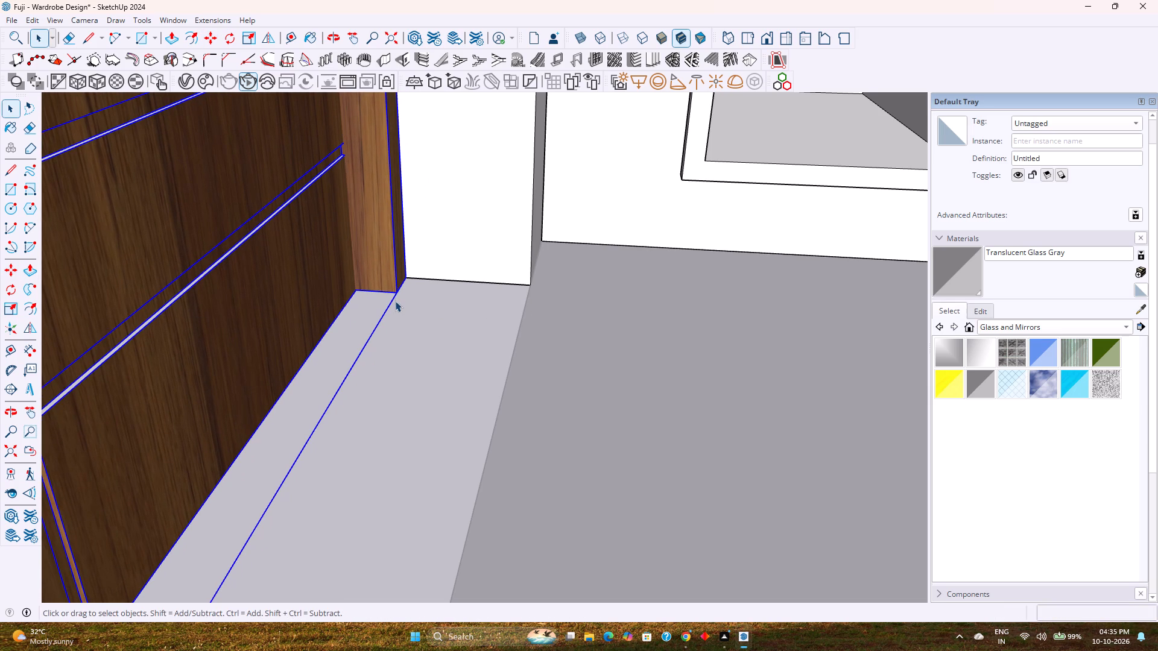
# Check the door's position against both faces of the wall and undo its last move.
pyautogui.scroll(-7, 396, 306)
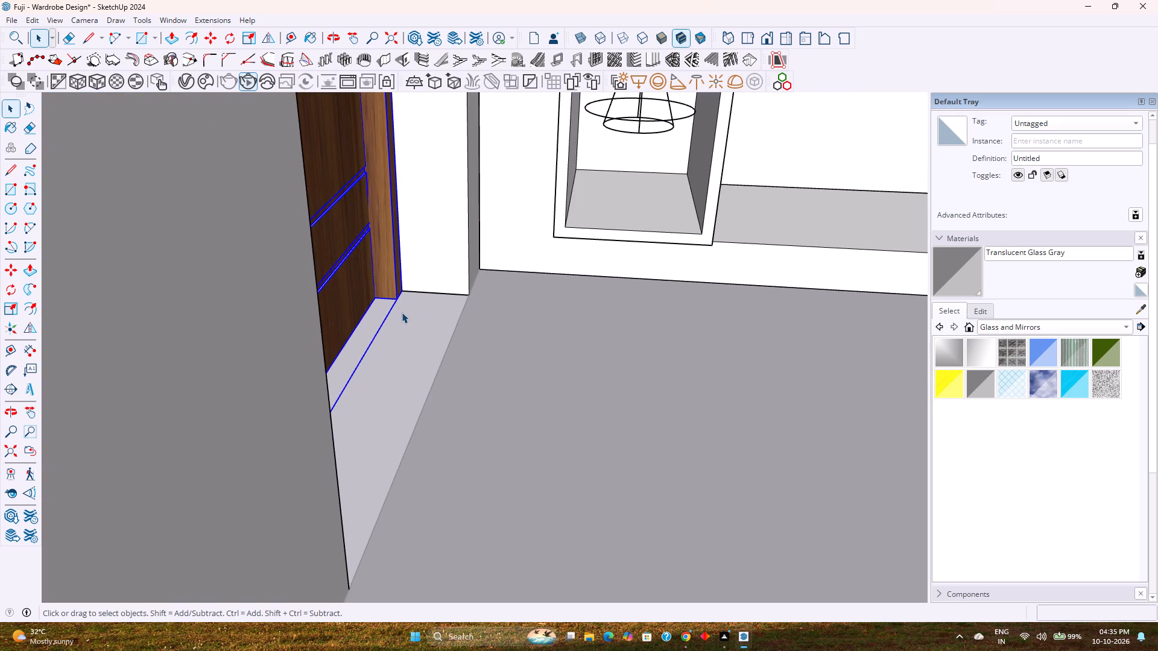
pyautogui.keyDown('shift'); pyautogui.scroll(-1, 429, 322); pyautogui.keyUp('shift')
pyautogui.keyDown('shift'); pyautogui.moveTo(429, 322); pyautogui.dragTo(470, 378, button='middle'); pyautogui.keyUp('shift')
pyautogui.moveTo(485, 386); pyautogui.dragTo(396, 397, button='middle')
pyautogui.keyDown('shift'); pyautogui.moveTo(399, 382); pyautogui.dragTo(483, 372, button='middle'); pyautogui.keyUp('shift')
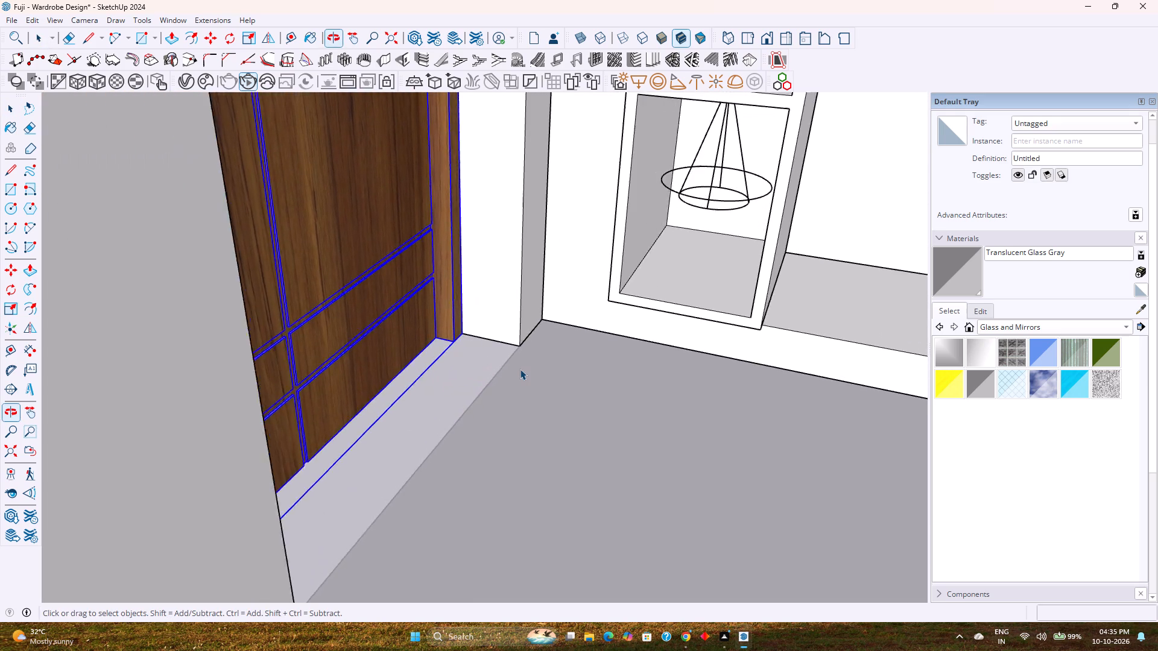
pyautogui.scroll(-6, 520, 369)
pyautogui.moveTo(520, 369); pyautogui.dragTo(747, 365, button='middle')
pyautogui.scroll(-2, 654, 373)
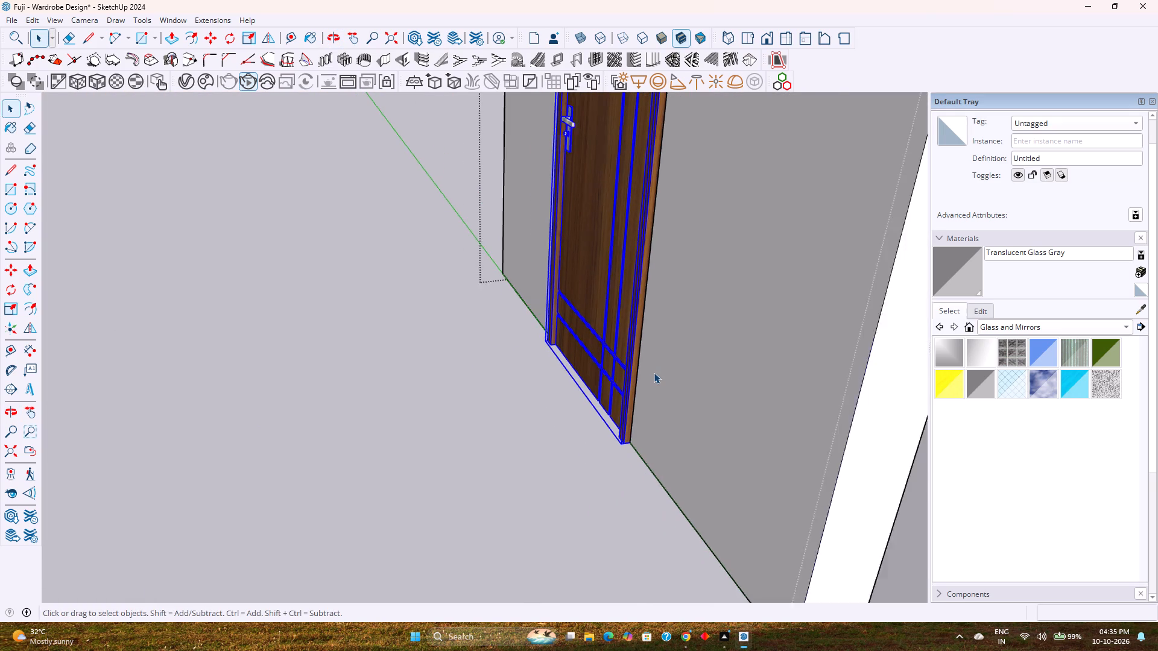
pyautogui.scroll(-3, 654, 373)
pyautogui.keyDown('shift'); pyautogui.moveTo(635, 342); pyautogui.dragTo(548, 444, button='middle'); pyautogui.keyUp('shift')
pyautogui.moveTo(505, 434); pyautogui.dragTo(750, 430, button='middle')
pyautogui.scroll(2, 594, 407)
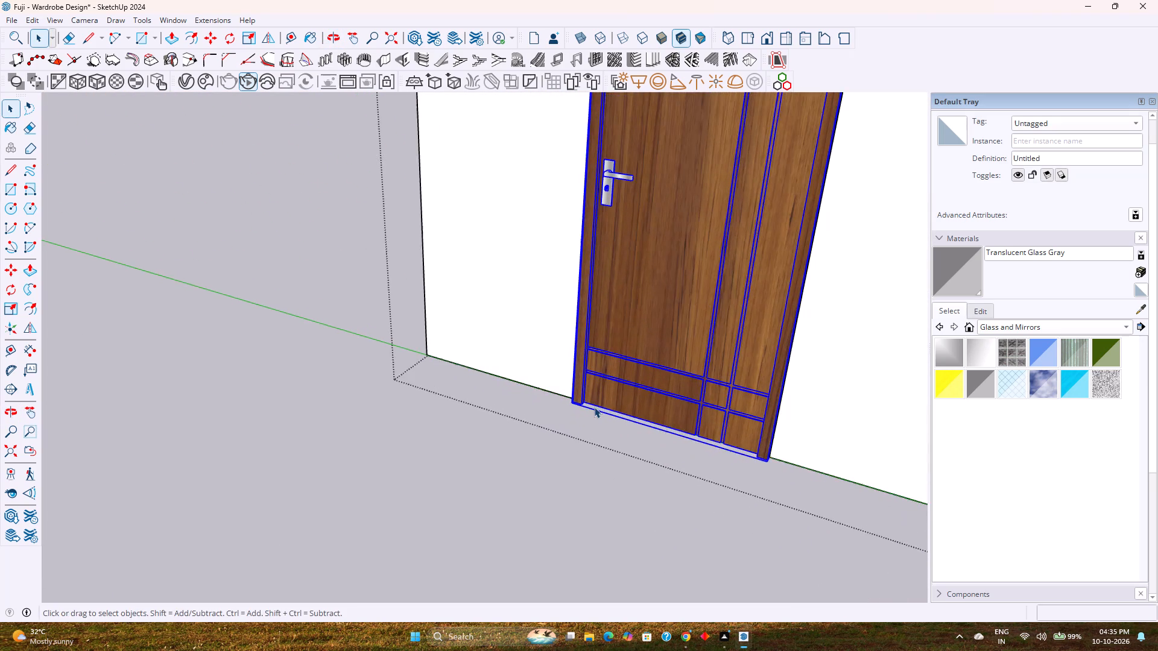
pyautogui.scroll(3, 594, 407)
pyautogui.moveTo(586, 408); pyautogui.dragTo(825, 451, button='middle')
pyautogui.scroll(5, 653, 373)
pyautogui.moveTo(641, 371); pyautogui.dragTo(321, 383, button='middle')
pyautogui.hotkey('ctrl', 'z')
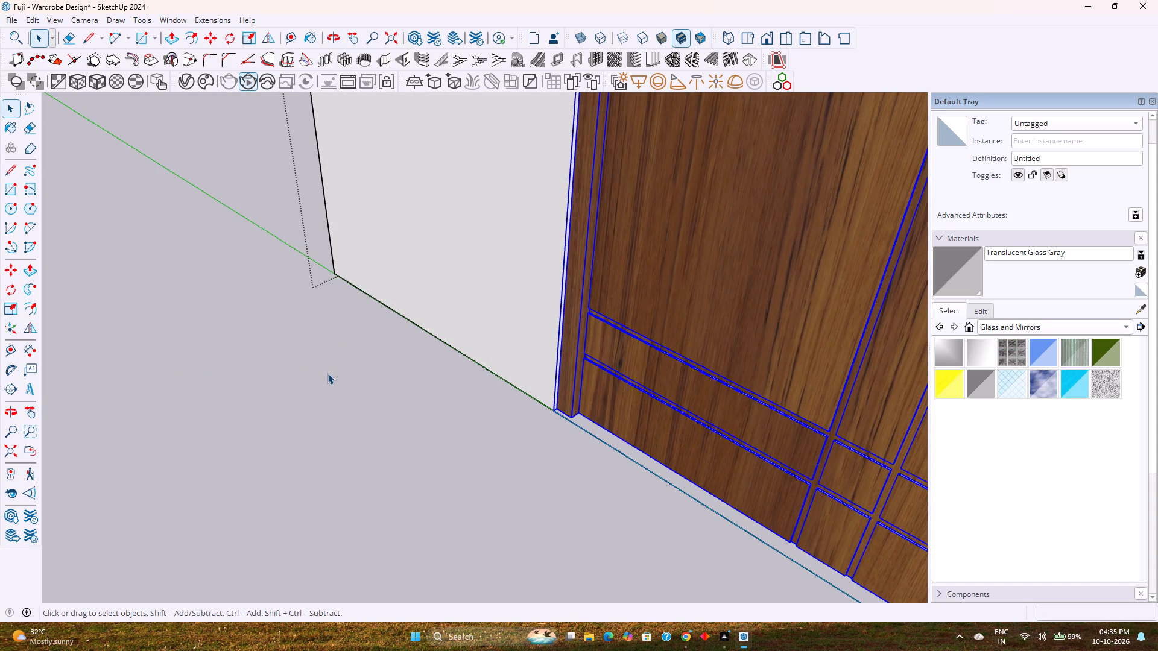
# Finish editing the room walls group that contains the door.
pyautogui.press('space')
pyautogui.press('Escape')
# Scale the room's floor by about 1.05 along the red axis, extending it under the door to the side wall's outer face.
pyautogui.scroll(-12, 422, 379)
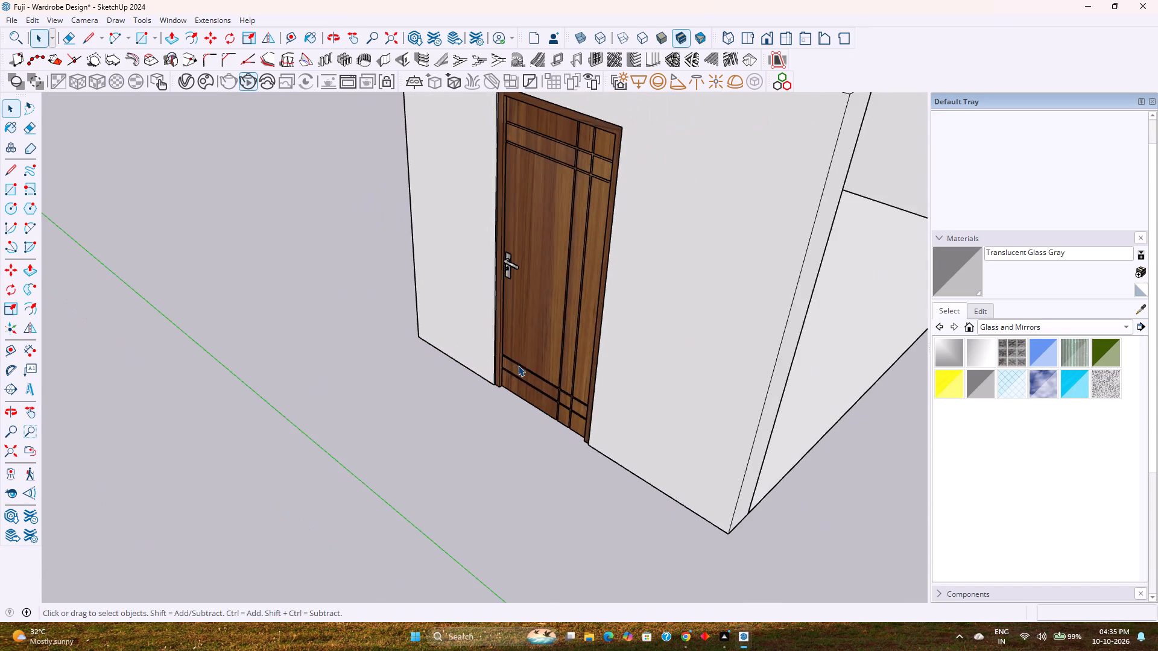
pyautogui.moveTo(518, 365); pyautogui.dragTo(331, 365, button='middle')
pyautogui.keyDown('shift'); pyautogui.moveTo(400, 376); pyautogui.dragTo(425, 453, button='middle'); pyautogui.keyUp('shift')
pyautogui.moveTo(433, 442); pyautogui.dragTo(239, 361, button='middle')
pyautogui.keyDown('shift'); pyautogui.moveTo(460, 354); pyautogui.dragTo(475, 381, button='middle'); pyautogui.keyUp('shift')
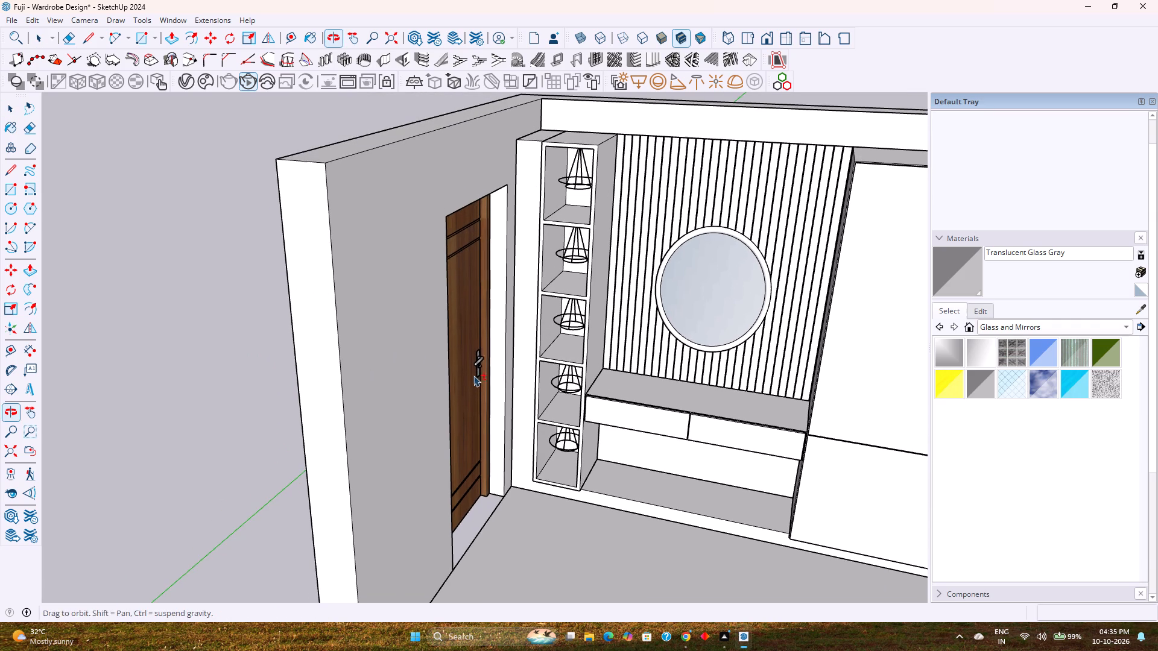
pyautogui.click(487, 525)
pyautogui.scroll(-2, 487, 523)
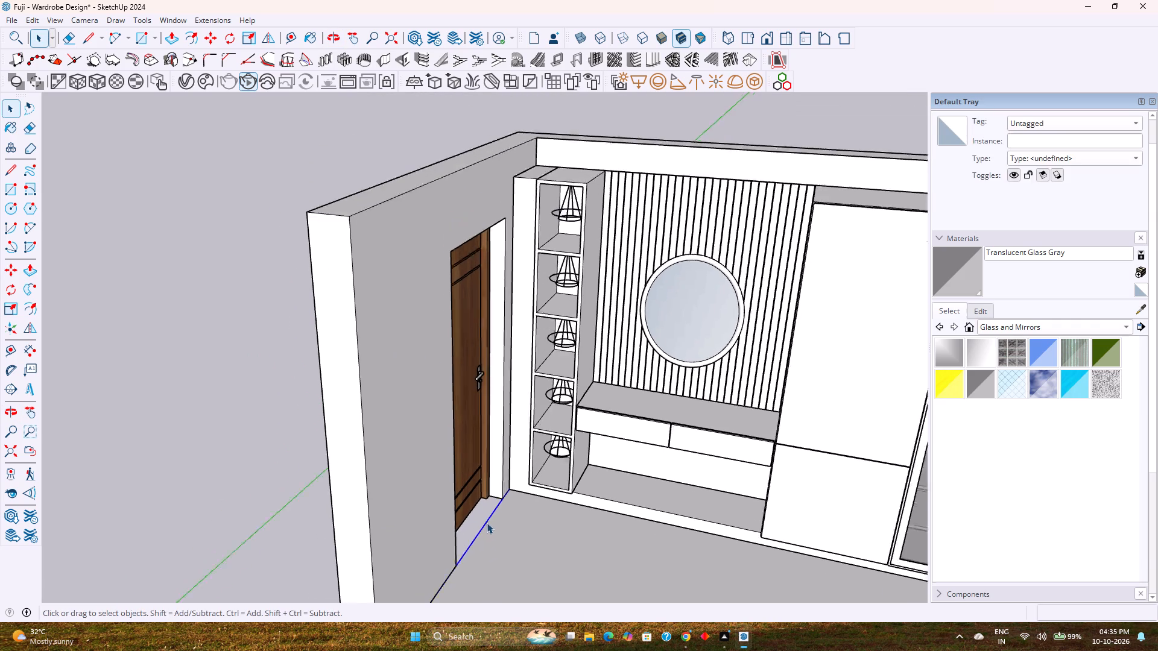
pyautogui.scroll(-6, 487, 523)
pyautogui.keyDown('shift'); pyautogui.moveTo(487, 523); pyautogui.dragTo(492, 448, button='middle'); pyautogui.keyUp('shift')
pyautogui.moveTo(490, 468); pyautogui.dragTo(571, 453, button='middle')
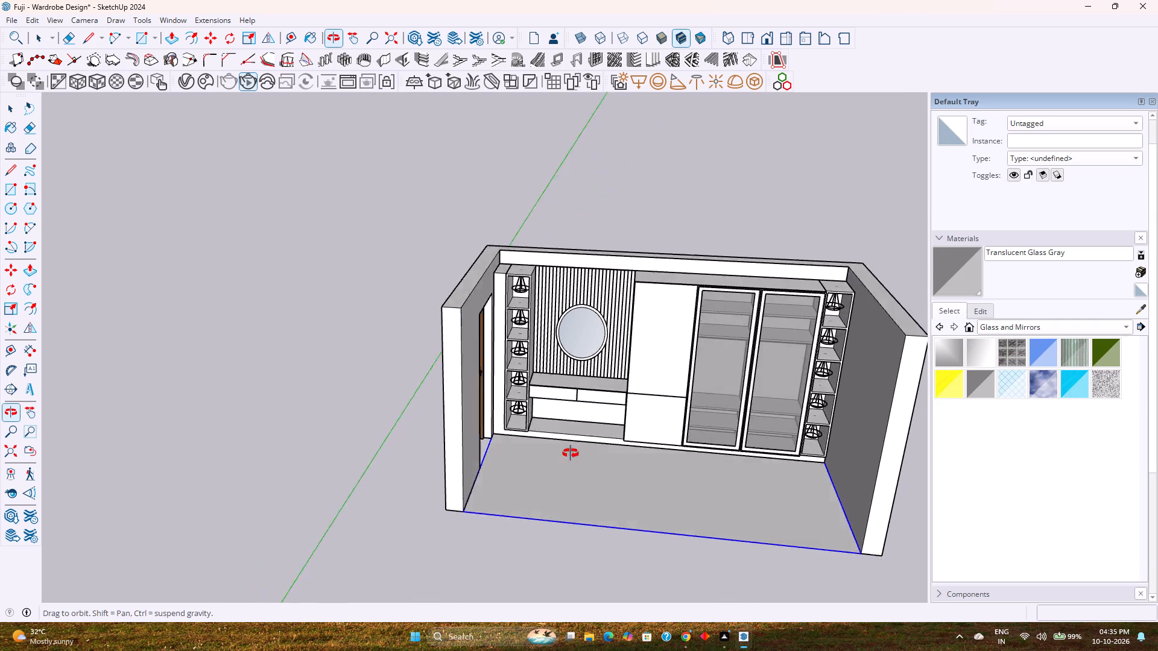
pyautogui.moveTo(571, 453); pyautogui.dragTo(554, 444, button='middle')
pyautogui.press('m')
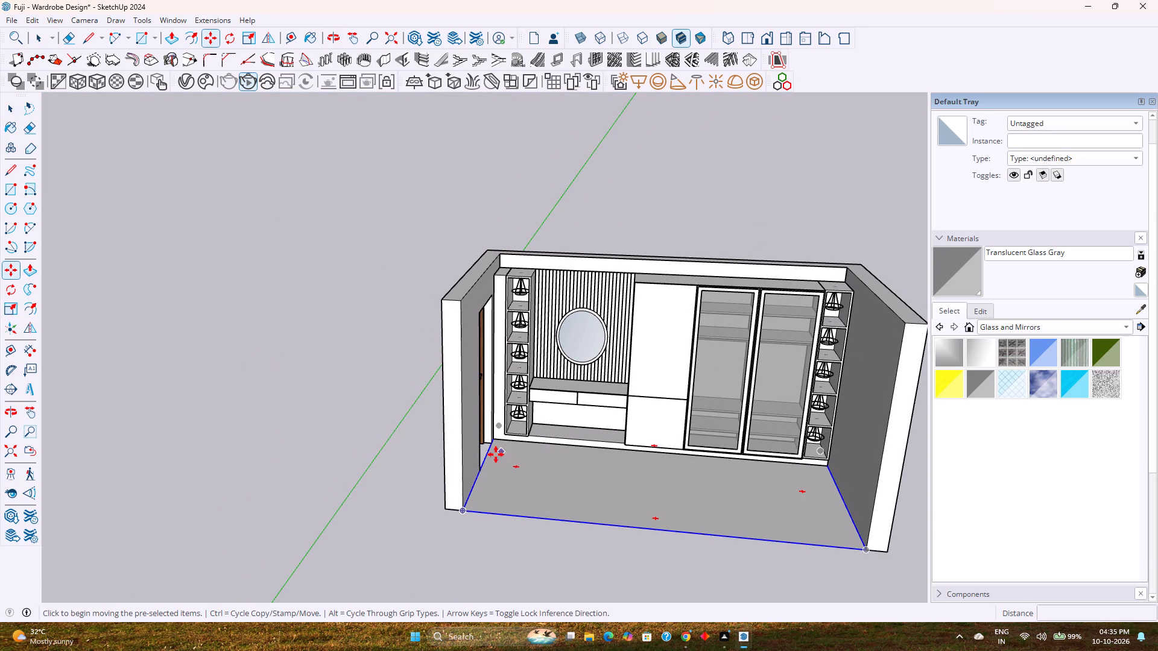
pyautogui.scroll(4, 488, 456)
pyautogui.press('m')
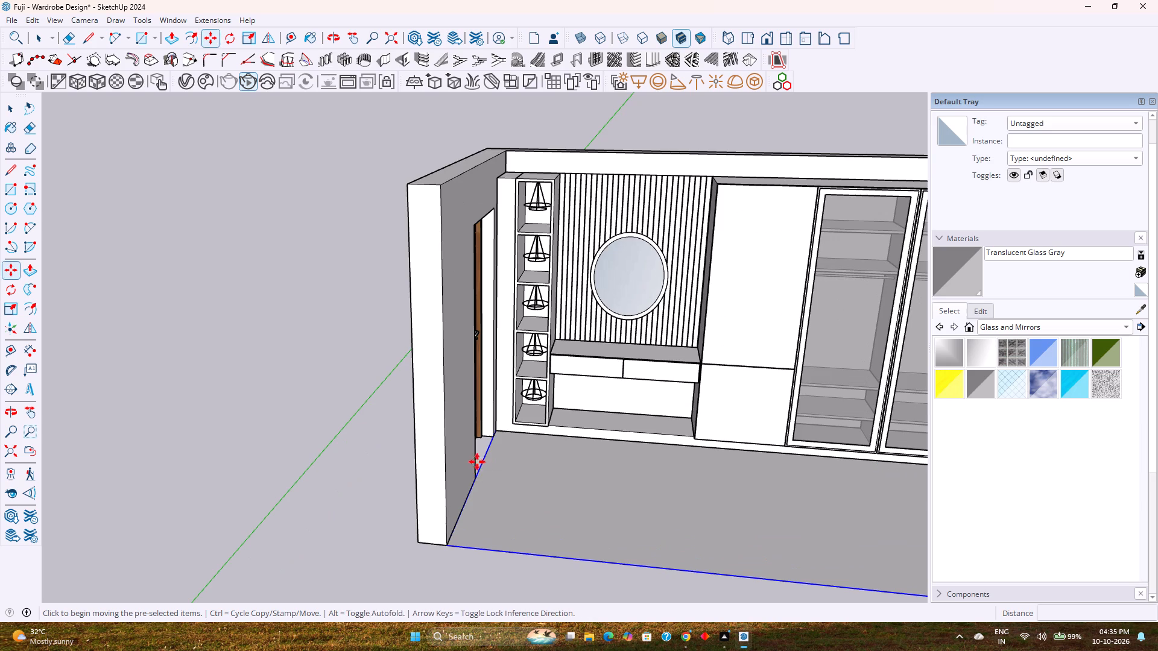
pyautogui.scroll(3, 484, 454)
pyautogui.press('s')
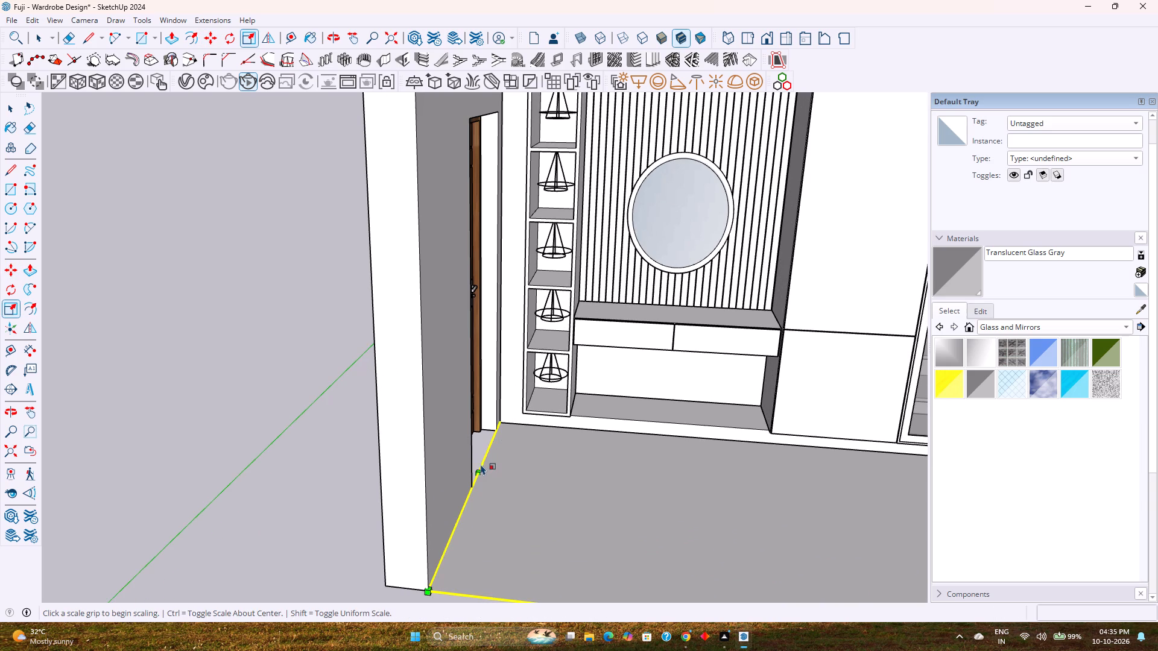
pyautogui.click(479, 470)
pyautogui.moveTo(429, 463); pyautogui.dragTo(573, 454, button='middle')
pyautogui.click(479, 486)
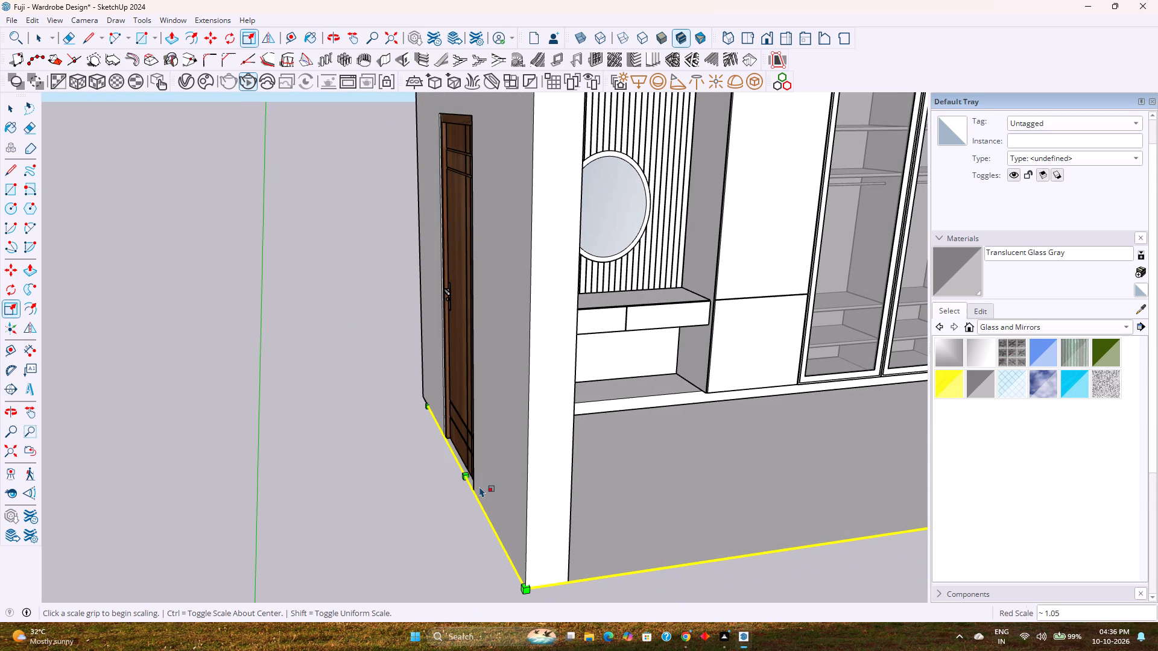
pyautogui.press('space')
pyautogui.press('Escape')
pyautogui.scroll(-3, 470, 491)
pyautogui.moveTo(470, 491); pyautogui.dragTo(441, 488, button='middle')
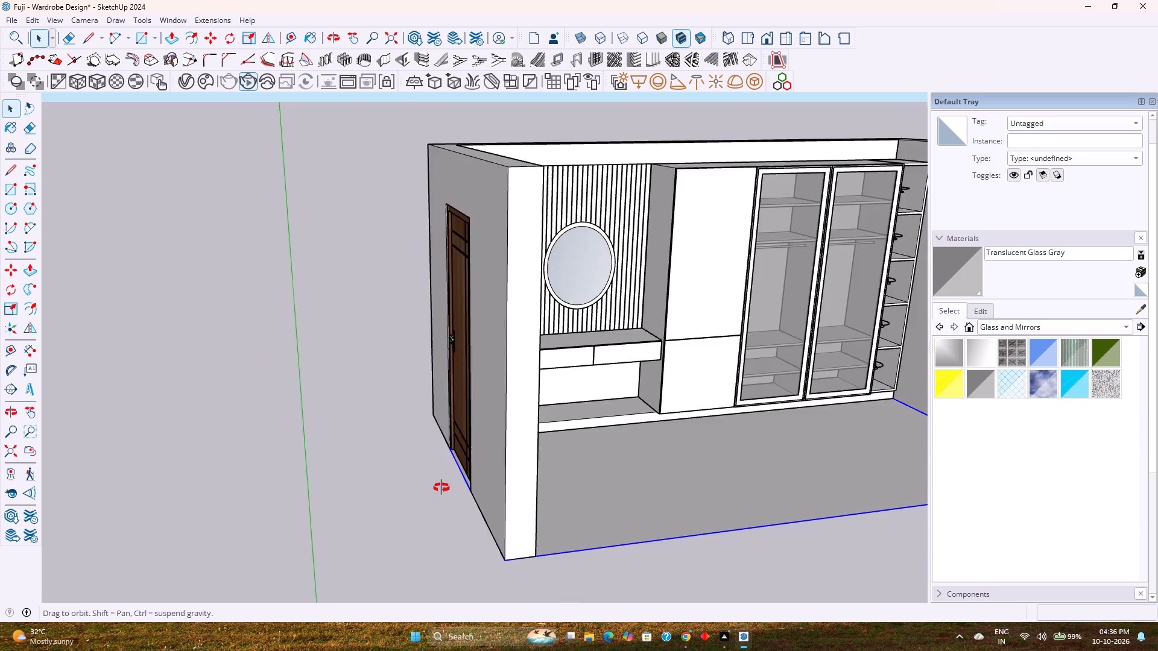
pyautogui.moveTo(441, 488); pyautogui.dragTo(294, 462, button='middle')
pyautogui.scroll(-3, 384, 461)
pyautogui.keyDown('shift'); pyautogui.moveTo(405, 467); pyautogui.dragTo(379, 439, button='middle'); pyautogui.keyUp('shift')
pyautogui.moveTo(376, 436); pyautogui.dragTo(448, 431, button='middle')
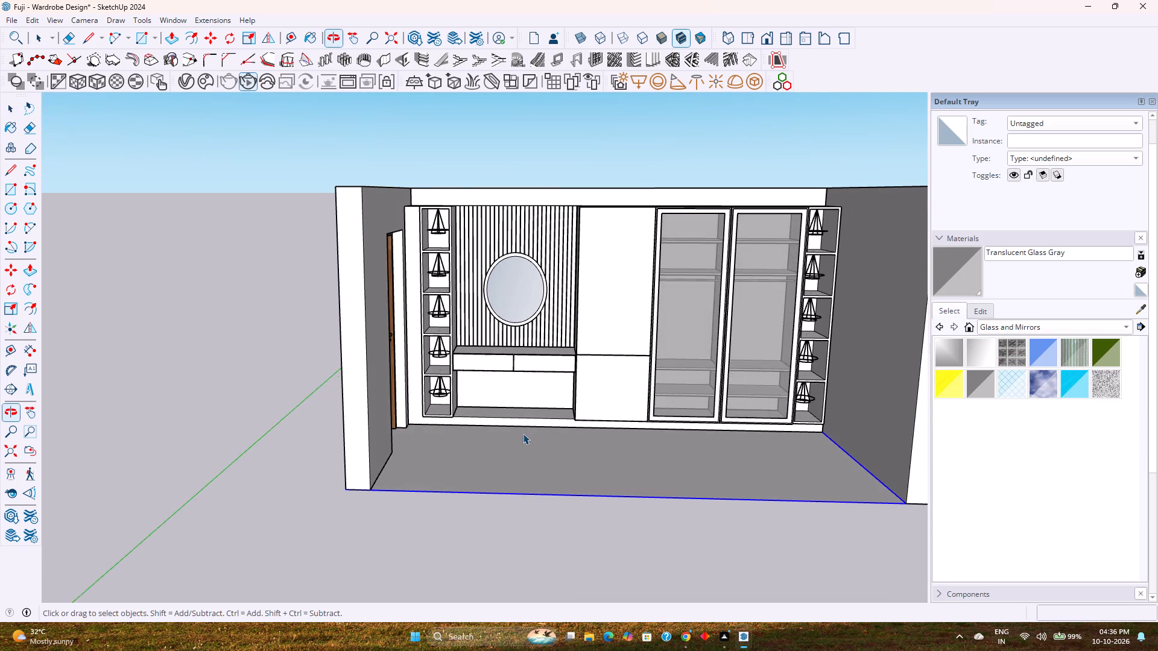
# Show the wardrobe room in the standard front view and save the model.
pyautogui.scroll(1, 566, 424)
pyautogui.keyDown('shift'); pyautogui.moveTo(592, 430); pyautogui.dragTo(475, 413, button='middle'); pyautogui.keyUp('shift')
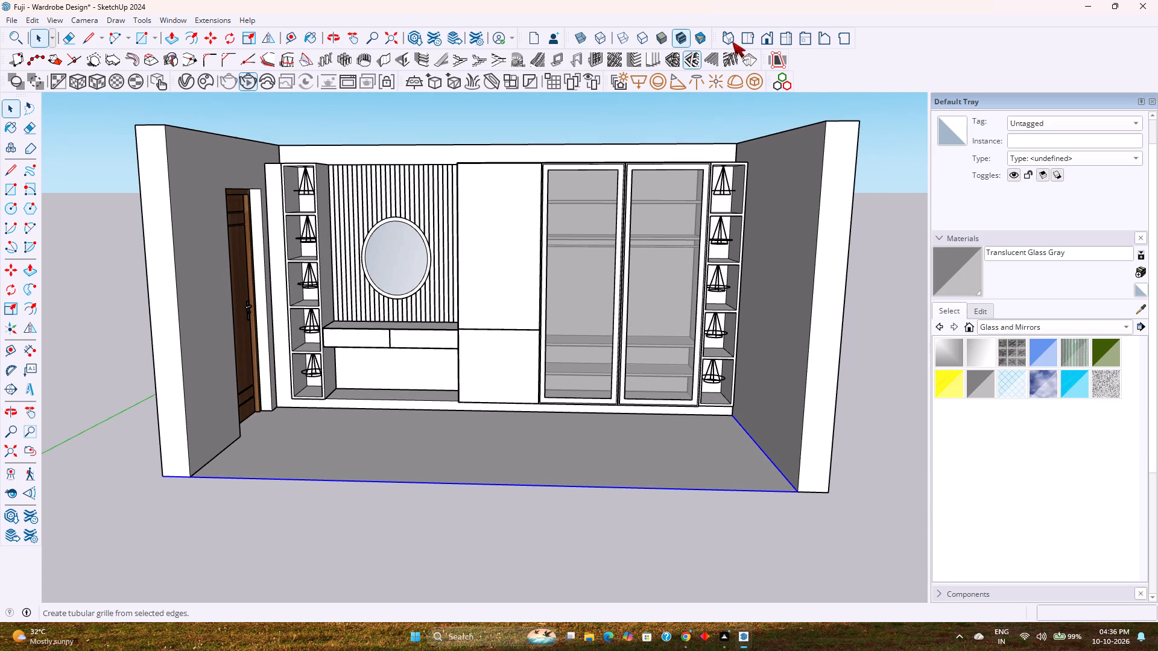
pyautogui.click(773, 39)
pyautogui.hotkey('ctrl', 's')
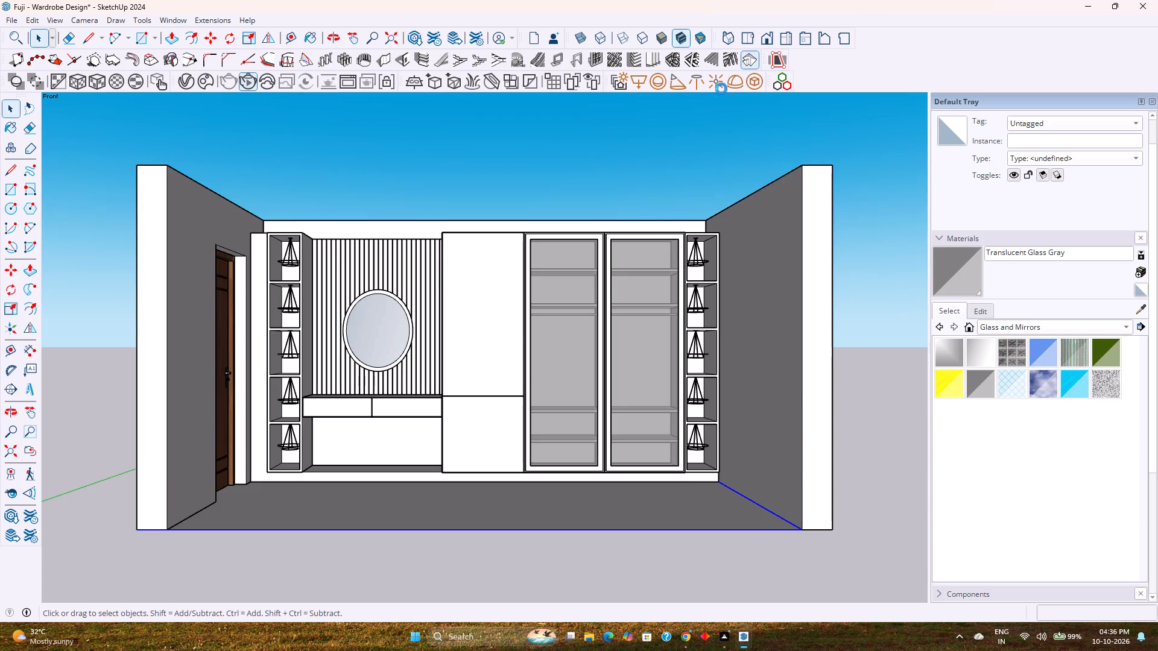
# Open the room walls group and push the outer face of the door's side wall inward 3".
pyautogui.scroll(3, 255, 280)
pyautogui.moveTo(235, 382); pyautogui.dragTo(204, 398, button='middle')
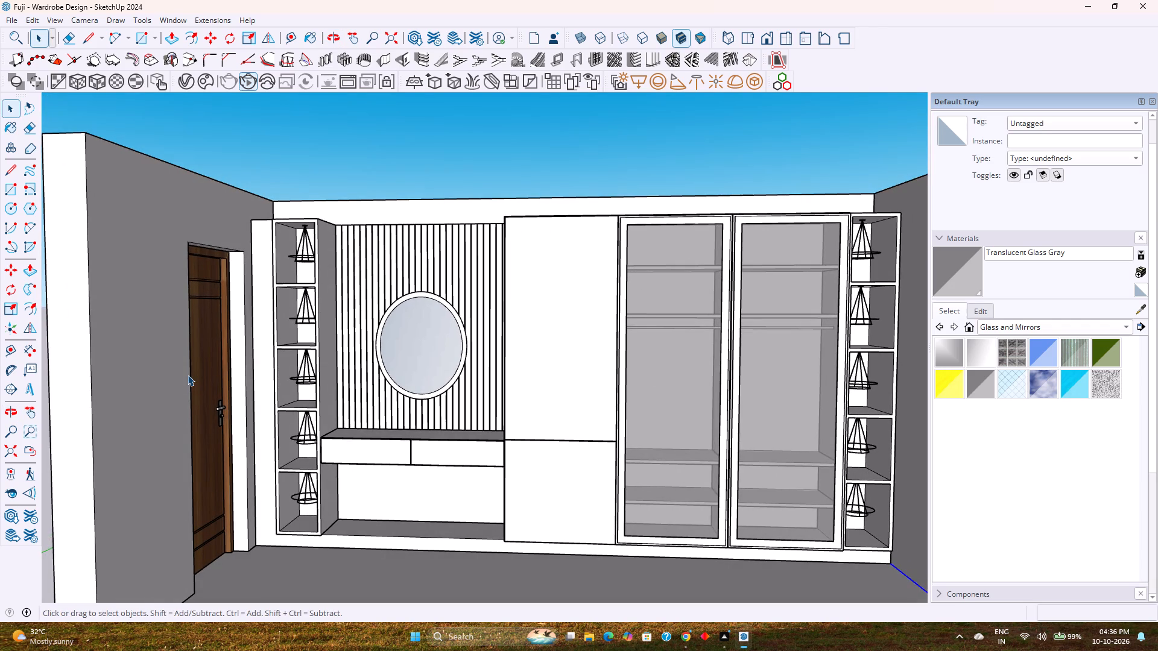
pyautogui.scroll(-5, 188, 375)
pyautogui.moveTo(188, 375); pyautogui.dragTo(413, 414, button='middle')
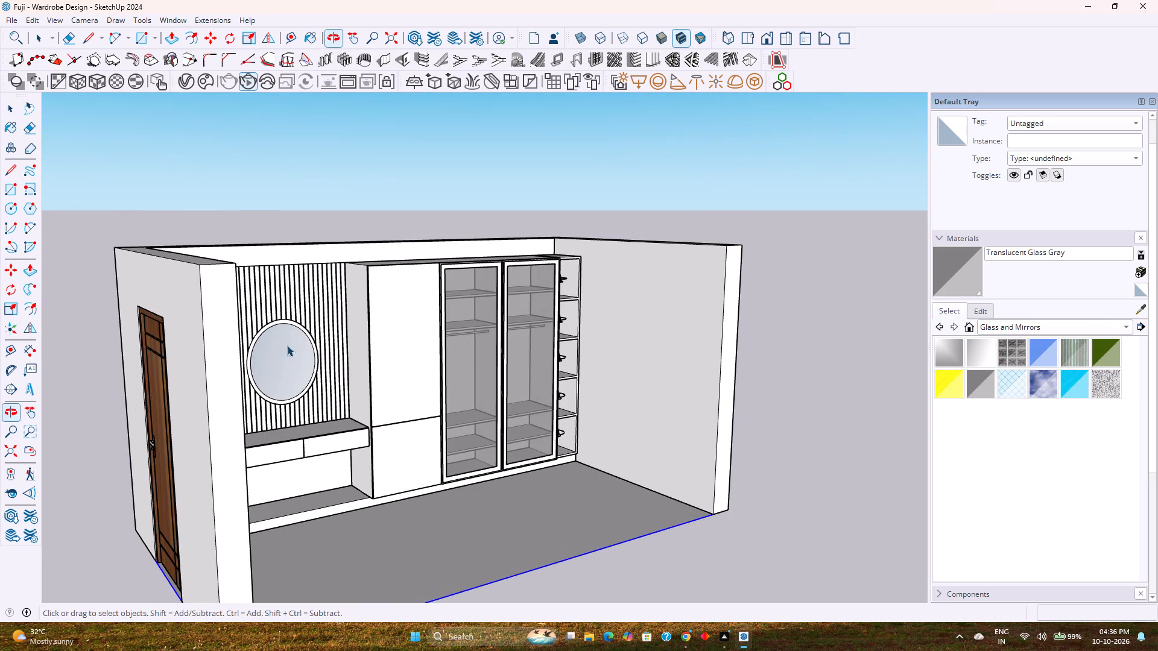
pyautogui.click(188, 303)
pyautogui.doubleClick(188, 303)
pyautogui.click(184, 310)
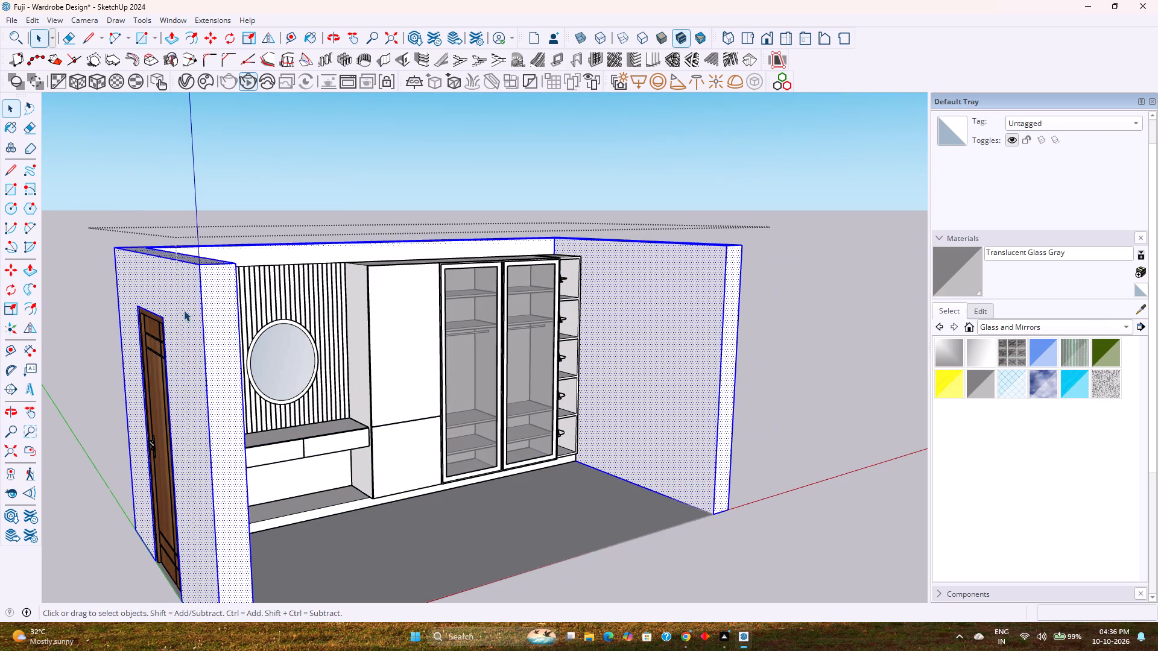
pyautogui.press('p')
pyautogui.click(195, 312)
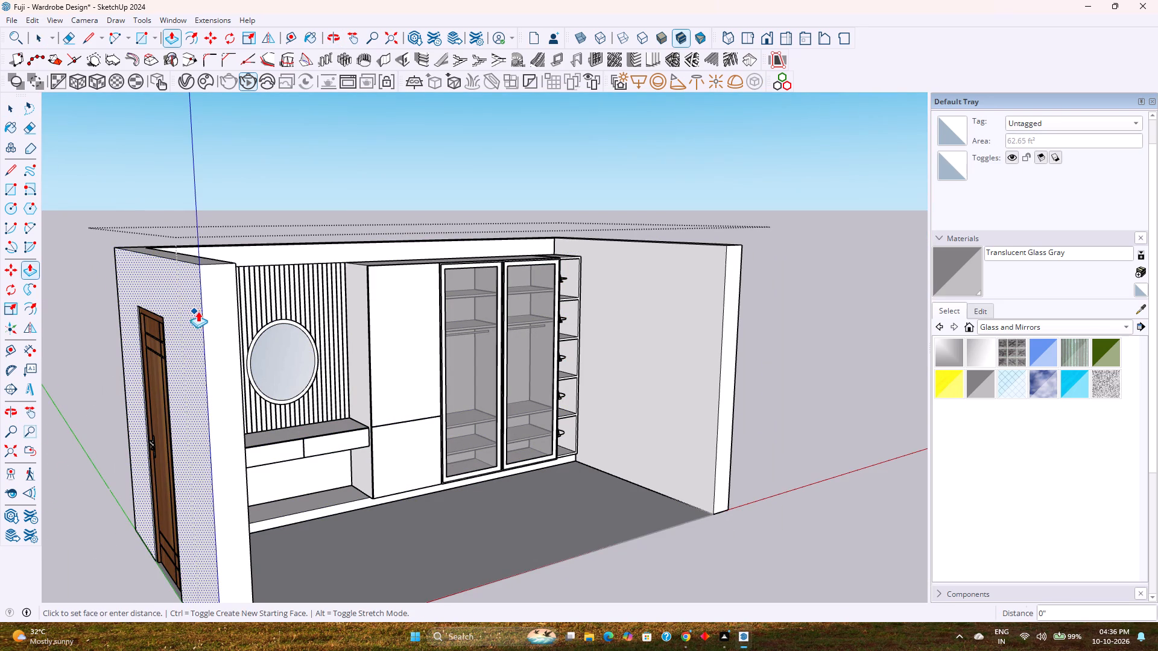
pyautogui.press('3')
pyautogui.press('Return')
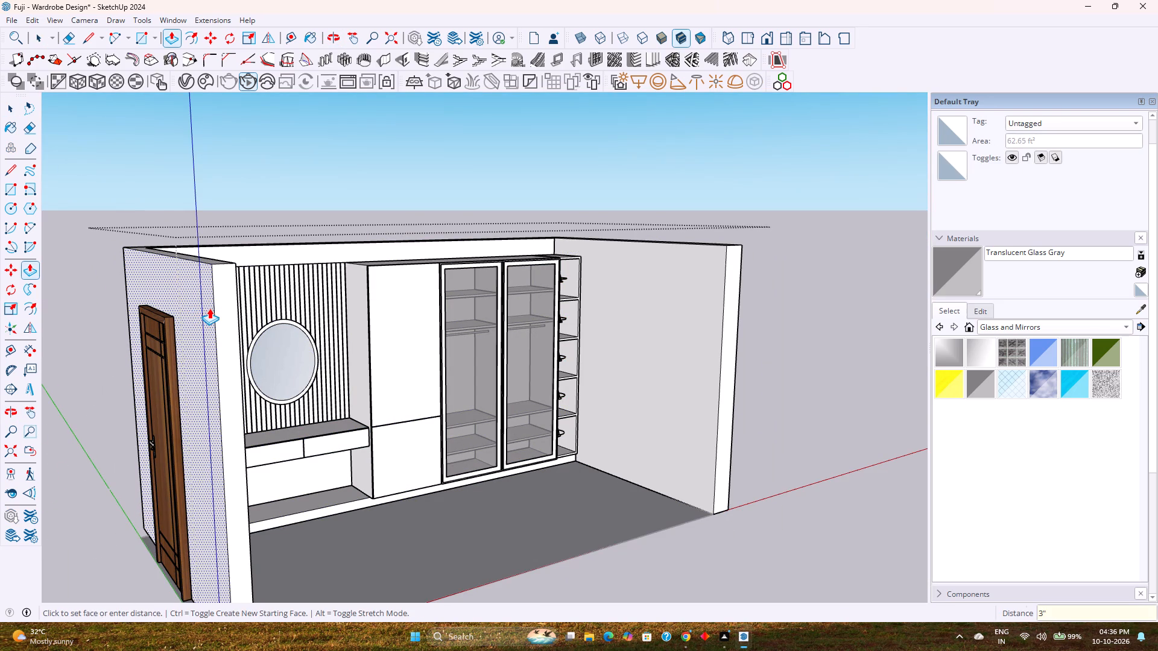
pyautogui.press('space')
# Move the wooden door 5" along the red axis toward the inside of the room.
pyautogui.click(168, 345)
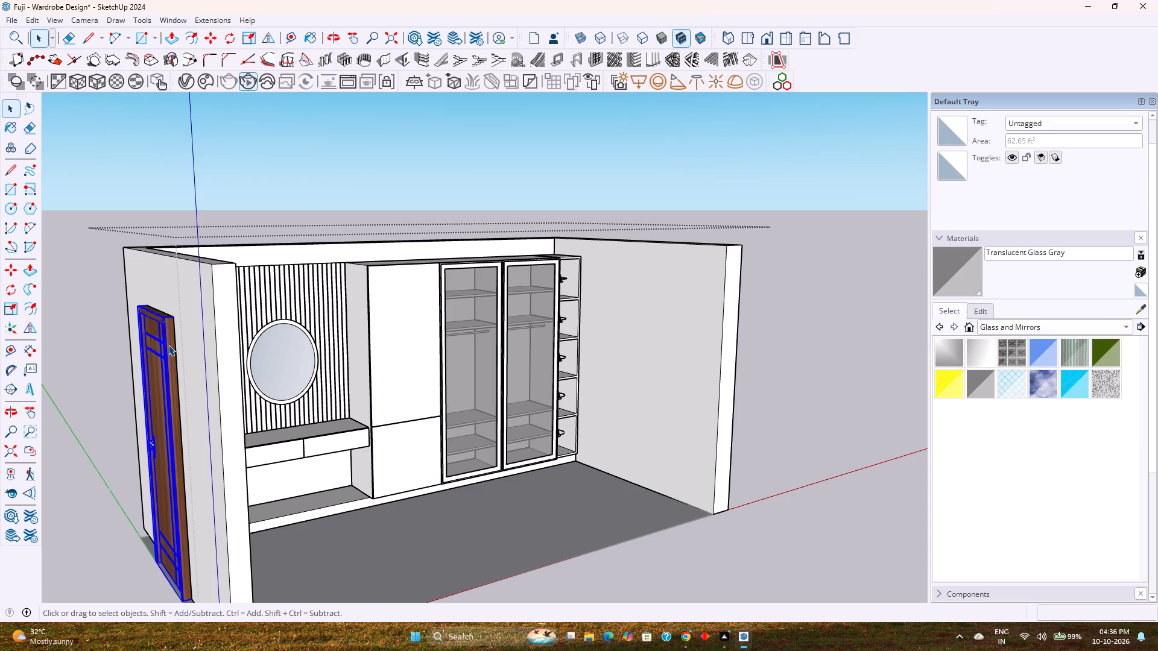
pyautogui.moveTo(174, 351); pyautogui.dragTo(194, 413, button='middle')
pyautogui.keyDown('shift'); pyautogui.moveTo(183, 407); pyautogui.dragTo(274, 300, button='middle'); pyautogui.keyUp('shift')
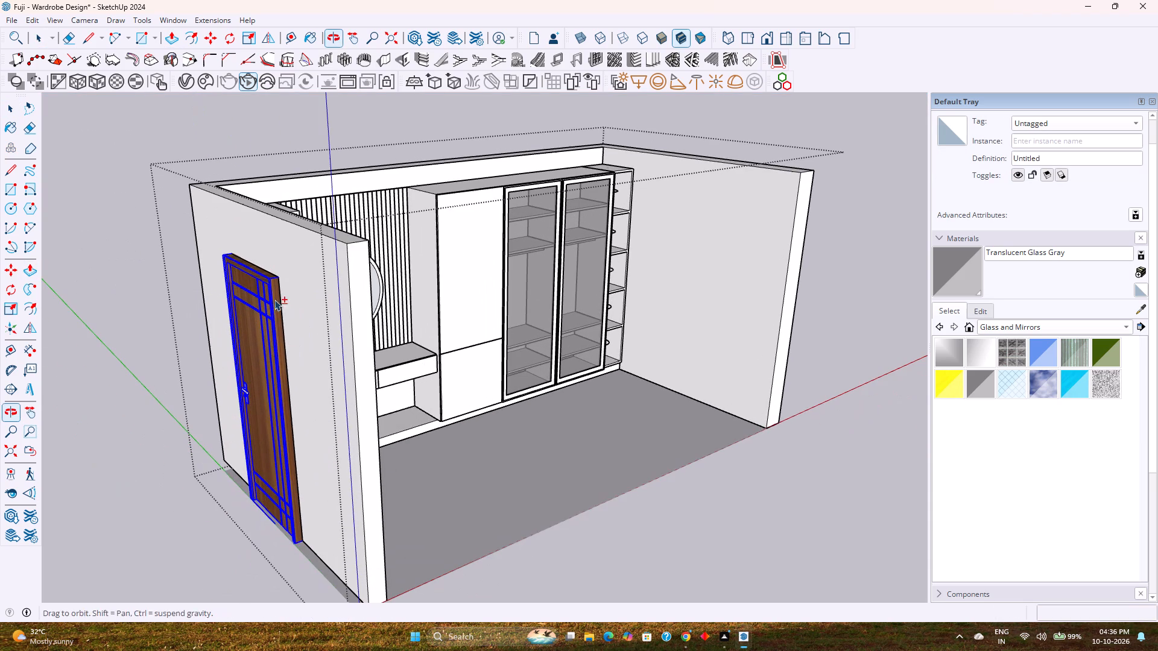
pyautogui.press('m')
pyautogui.scroll(8, 256, 529)
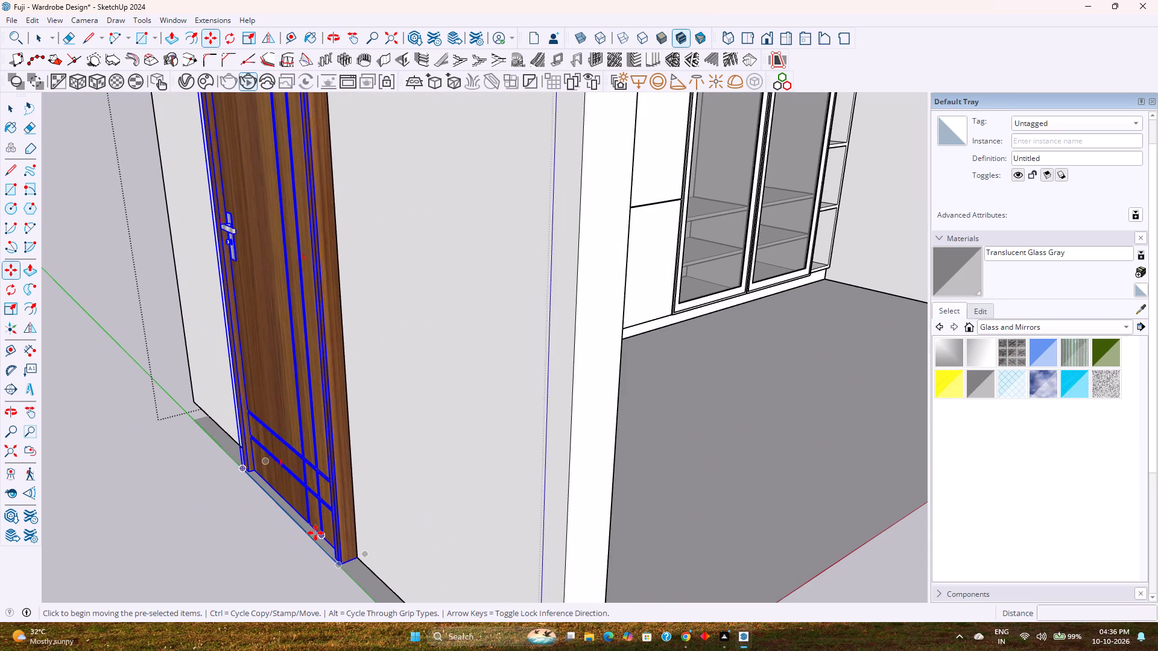
pyautogui.keyDown('shift'); pyautogui.moveTo(312, 529); pyautogui.dragTo(268, 389, button='middle'); pyautogui.keyUp('shift')
pyautogui.scroll(10, 294, 421)
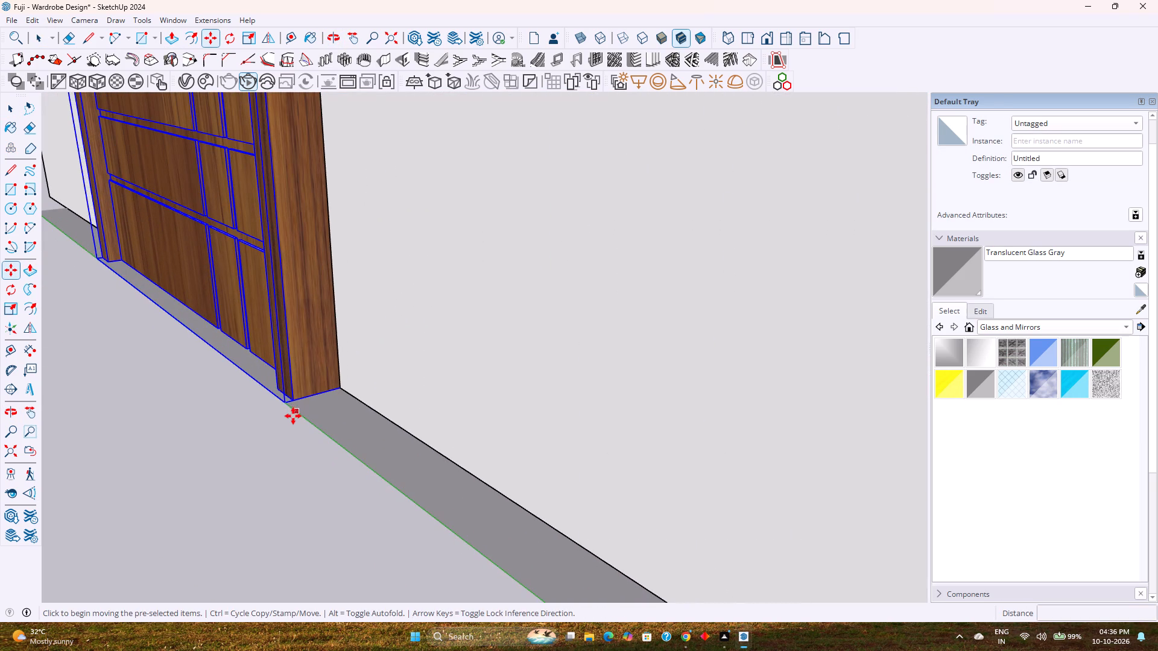
pyautogui.scroll(1, 293, 416)
pyautogui.click(284, 406)
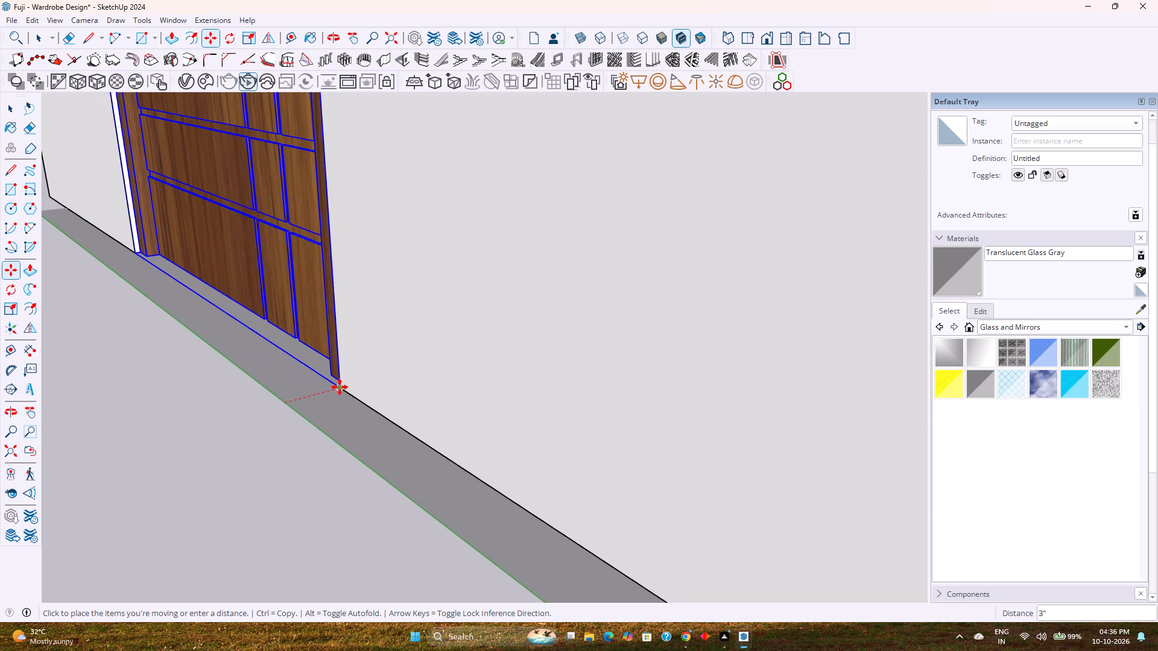
pyautogui.press('5')
pyautogui.press('Return')
pyautogui.press('space')
# Move the door back about 3/8" so its frame corner meets the inner wall face, and leave the walls group.
pyautogui.scroll(-8, 327, 390)
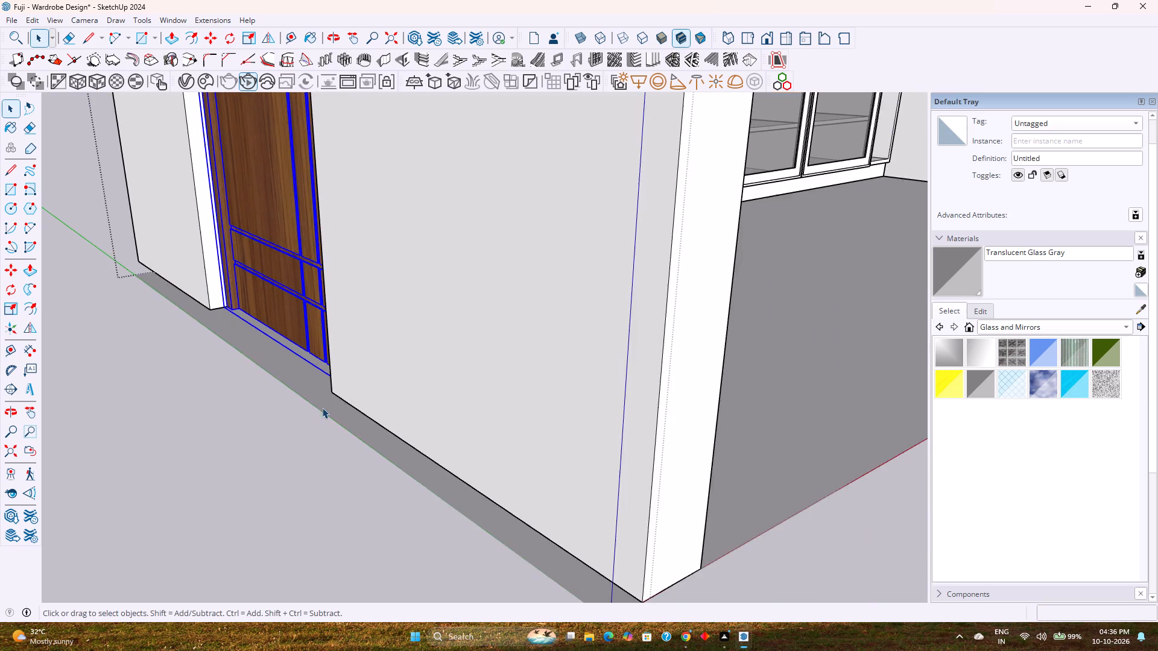
pyautogui.moveTo(320, 410); pyautogui.dragTo(79, 397, button='middle')
pyautogui.scroll(-1, 93, 391)
pyautogui.moveTo(93, 391); pyautogui.dragTo(117, 434, button='middle')
pyautogui.scroll(18, 240, 327)
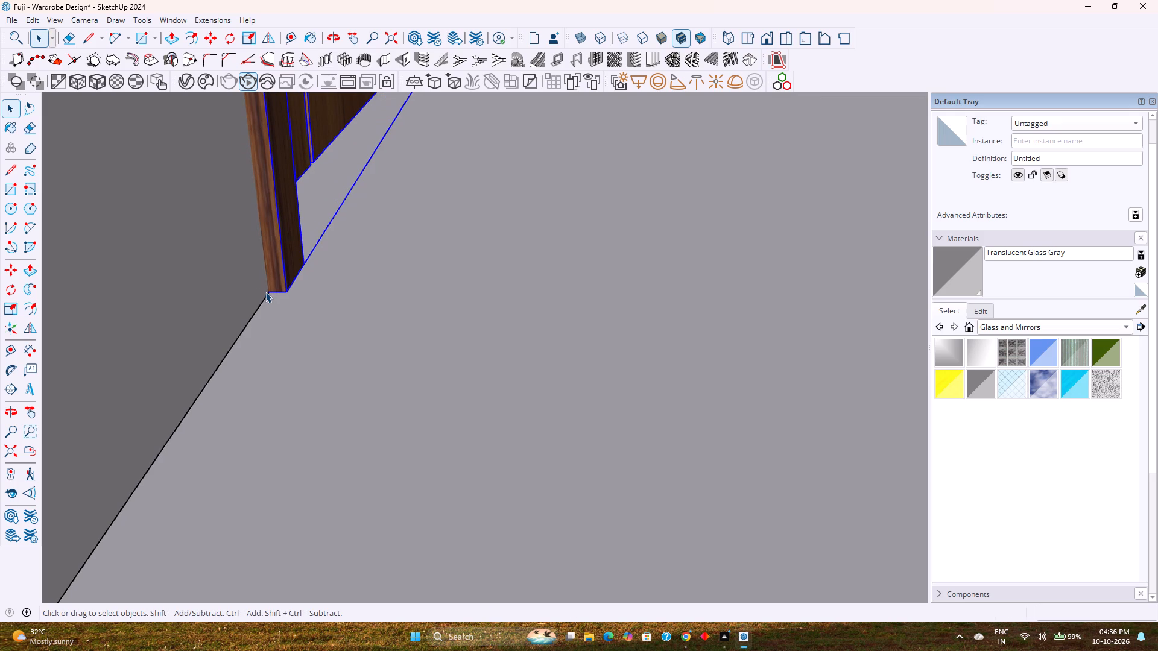
pyautogui.press('m')
pyautogui.click(287, 294)
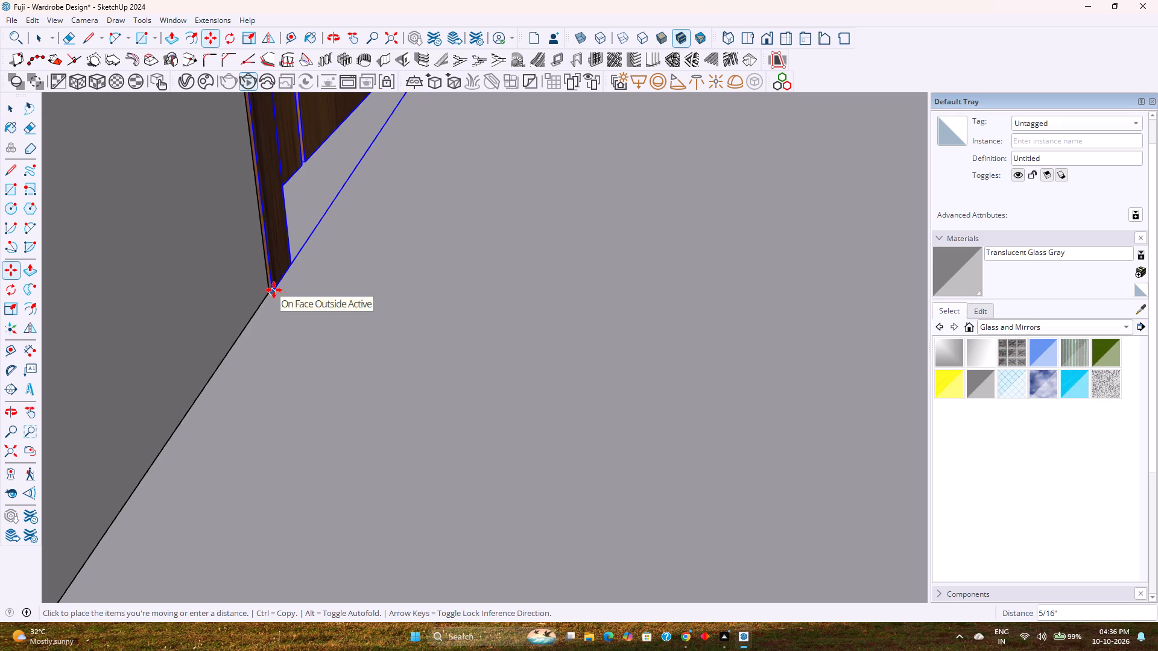
pyautogui.scroll(7, 272, 290)
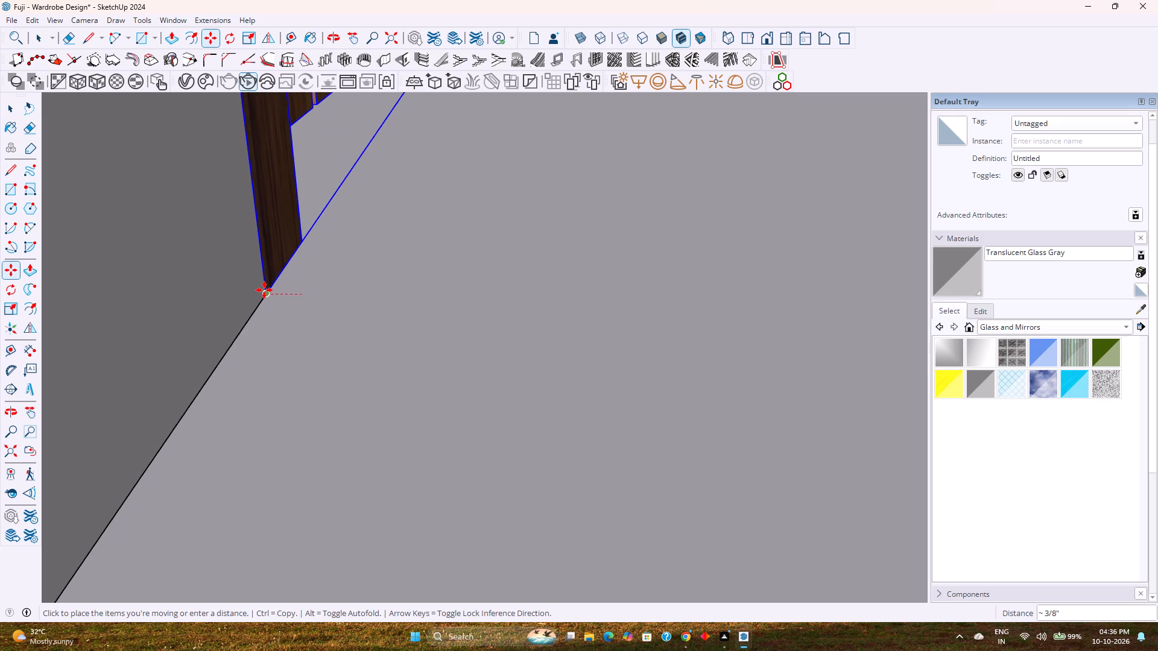
pyautogui.click(264, 290)
pyautogui.press('space')
pyautogui.scroll(-5, 261, 295)
pyautogui.press('Escape')
# Examine from inside the room how the door and its frame sit against the wall and floor.
pyautogui.scroll(-3, 261, 297)
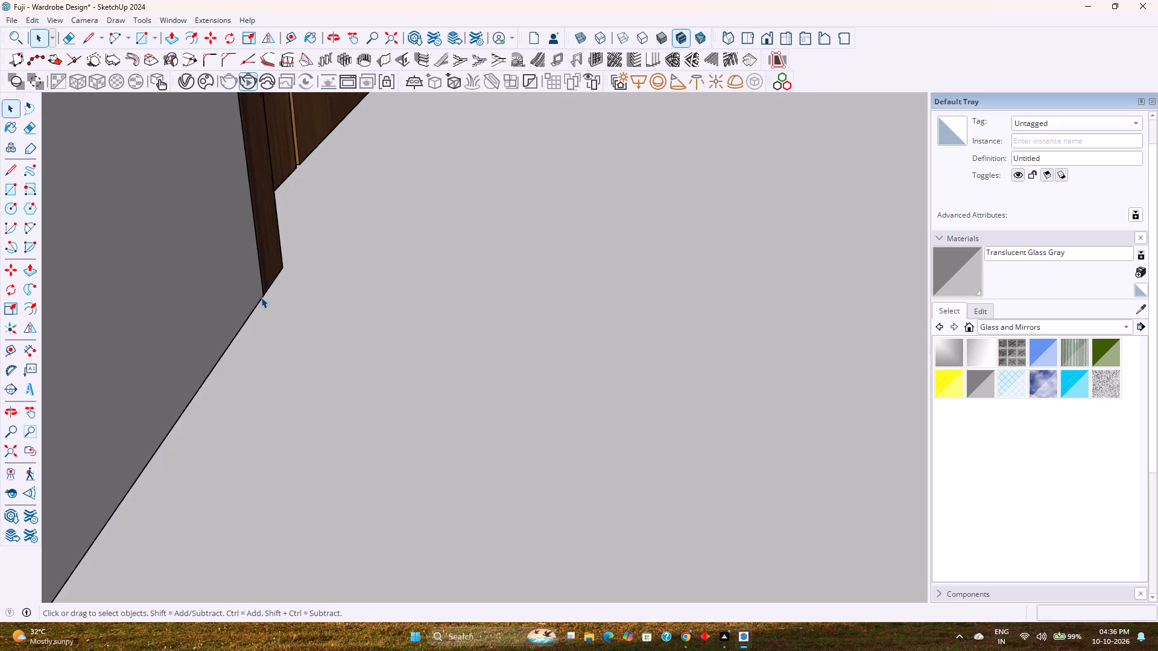
pyautogui.scroll(-2, 261, 297)
pyautogui.moveTo(284, 302); pyautogui.dragTo(215, 318, button='middle')
pyautogui.scroll(-5, 215, 318)
pyautogui.keyDown('shift'); pyautogui.moveTo(241, 318); pyautogui.dragTo(345, 449, button='middle'); pyautogui.keyUp('shift')
pyautogui.moveTo(432, 420); pyautogui.dragTo(252, 331, button='middle')
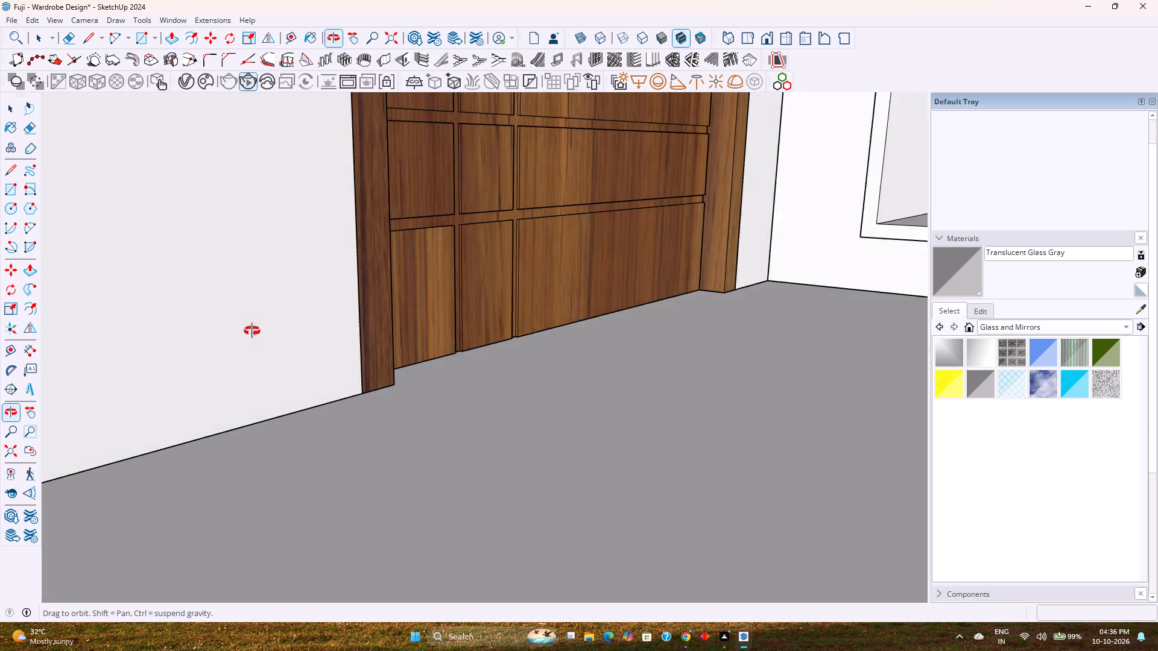
pyautogui.moveTo(252, 331); pyautogui.dragTo(249, 330, button='middle')
pyautogui.keyDown('shift'); pyautogui.moveTo(430, 361); pyautogui.dragTo(492, 467, button='middle'); pyautogui.keyUp('shift')
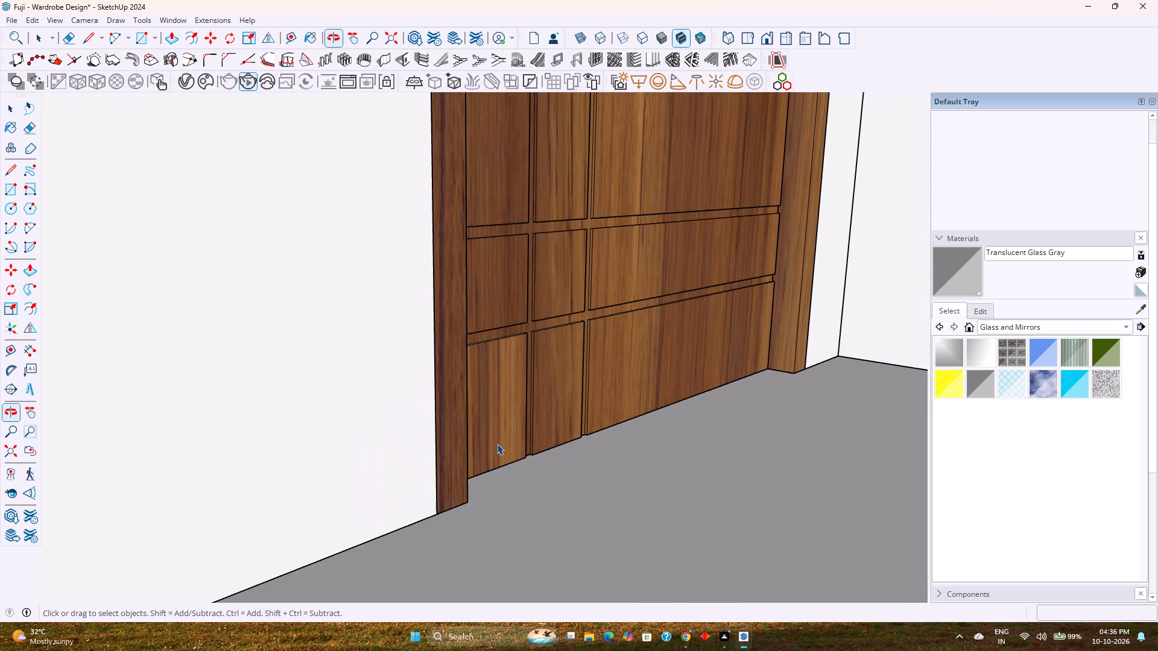
pyautogui.scroll(-14, 497, 444)
pyautogui.keyDown('shift'); pyautogui.moveTo(480, 430); pyautogui.dragTo(492, 478, button='middle'); pyautogui.keyUp('shift')
pyautogui.moveTo(447, 461); pyautogui.dragTo(580, 467, button='middle')
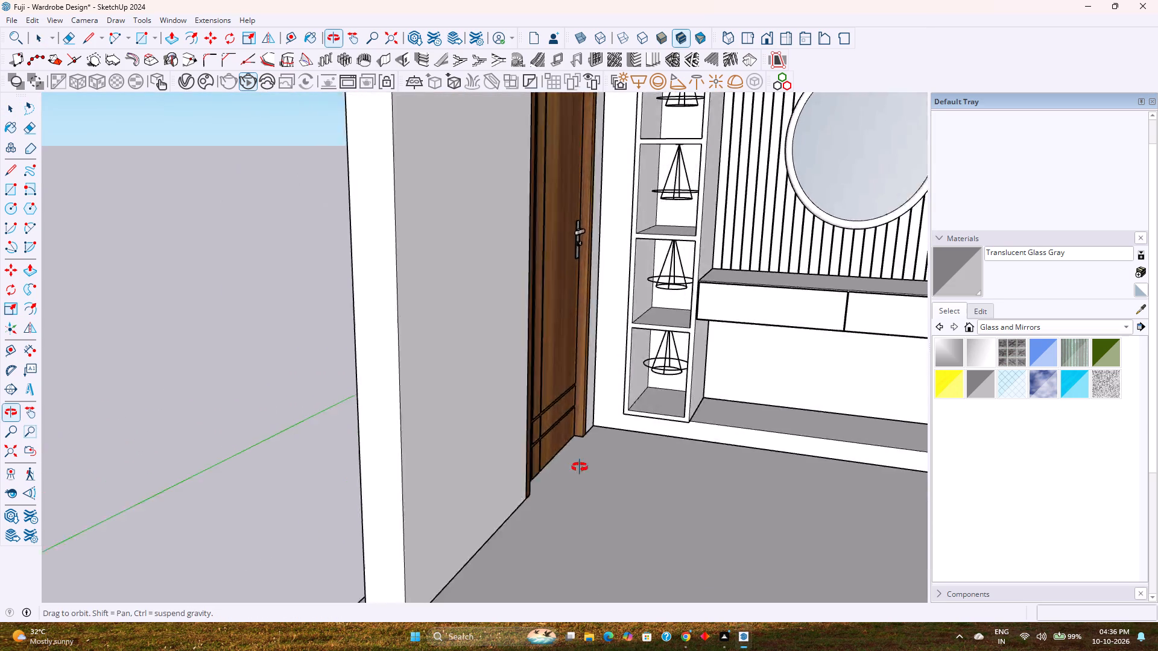
# Scale the floor by about 0.98 along the red axis, bringing its edge back to the side wall's outer face.
pyautogui.moveTo(580, 467); pyautogui.dragTo(701, 445, button='middle')
pyautogui.moveTo(592, 442); pyautogui.dragTo(741, 463, button='middle')
pyautogui.scroll(-9, 601, 443)
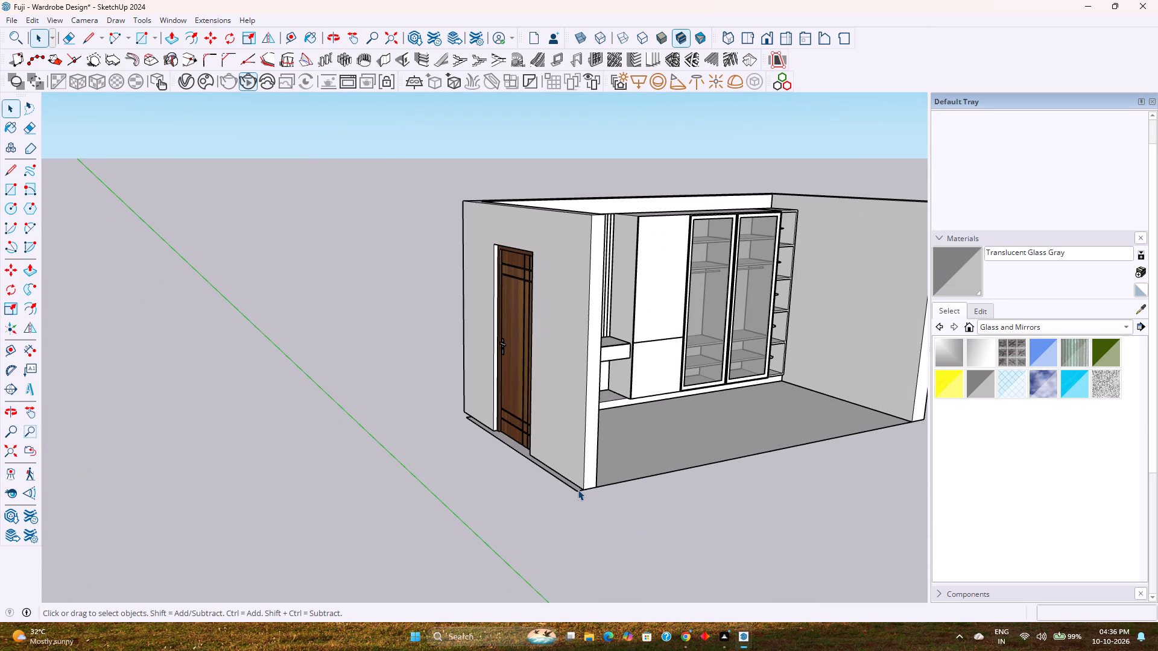
pyautogui.click(578, 489)
pyautogui.press('s')
pyautogui.scroll(2, 517, 448)
pyautogui.moveTo(515, 444); pyautogui.dragTo(511, 453, button='middle')
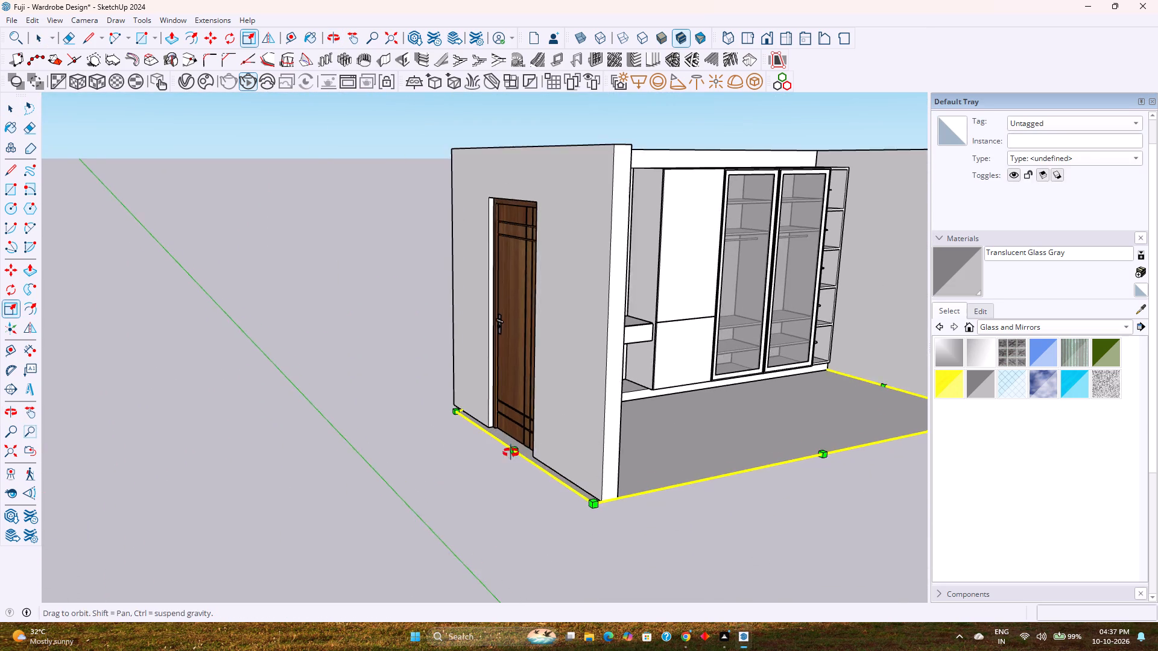
pyautogui.moveTo(511, 453); pyautogui.dragTo(495, 497, button='middle')
pyautogui.click(505, 462)
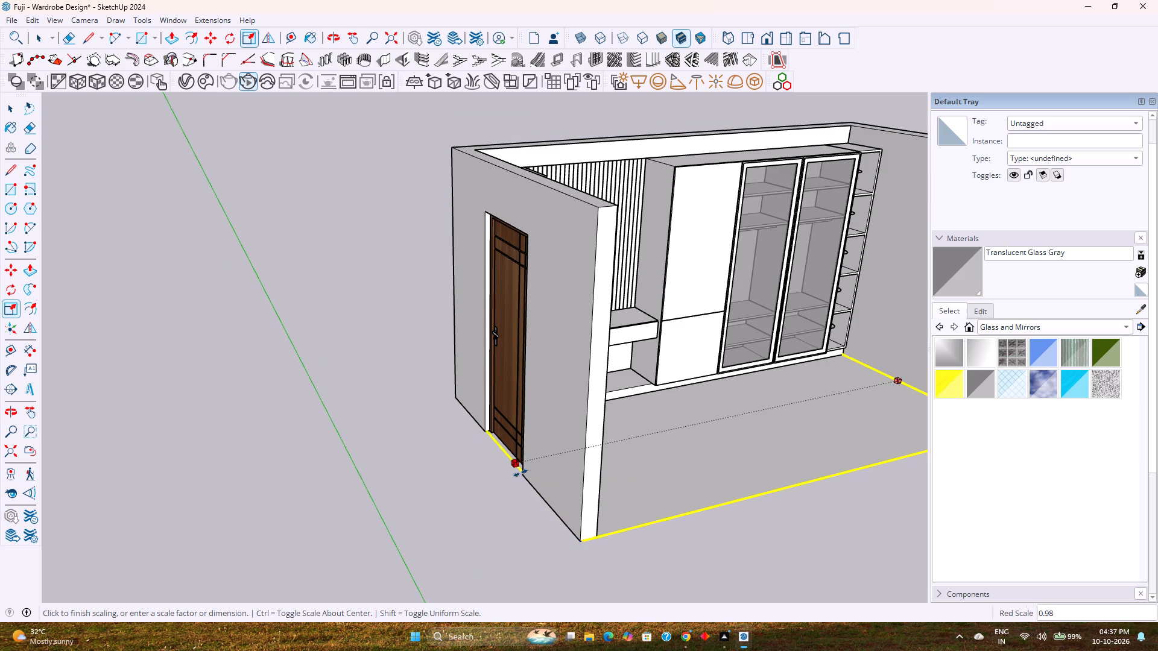
pyautogui.click(525, 476)
pyautogui.press('space')
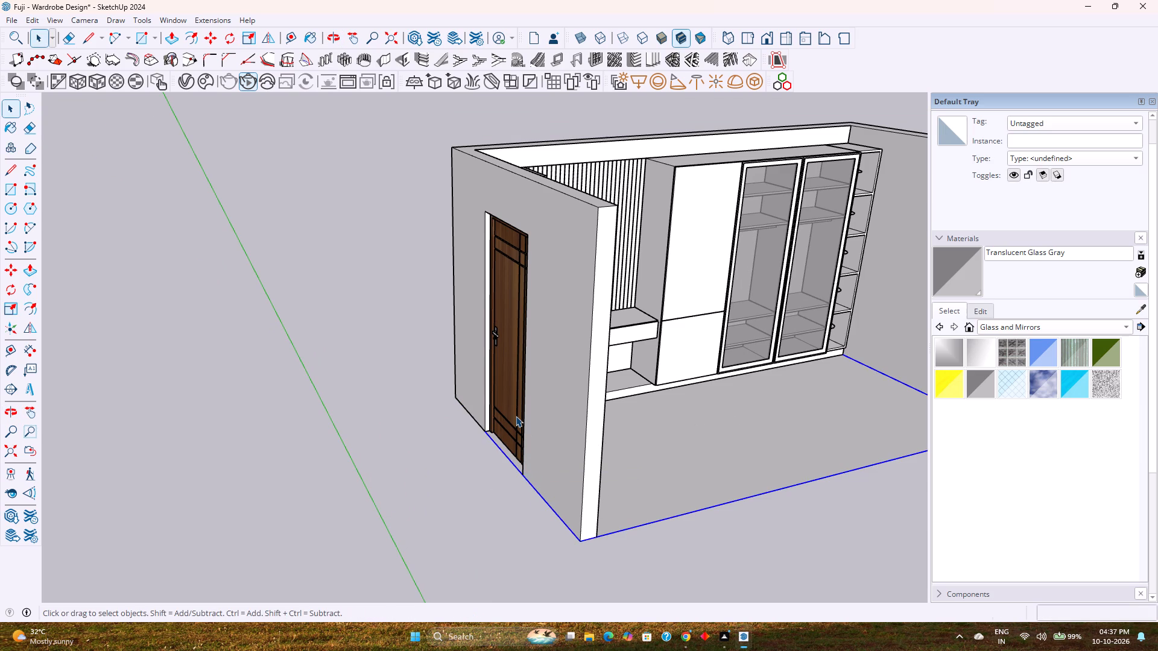
pyautogui.press('Escape')
# Open the door inside the walls group for editing and examine its lower panels, grooves and frame.
pyautogui.doubleClick(513, 404)
pyautogui.scroll(4, 513, 404)
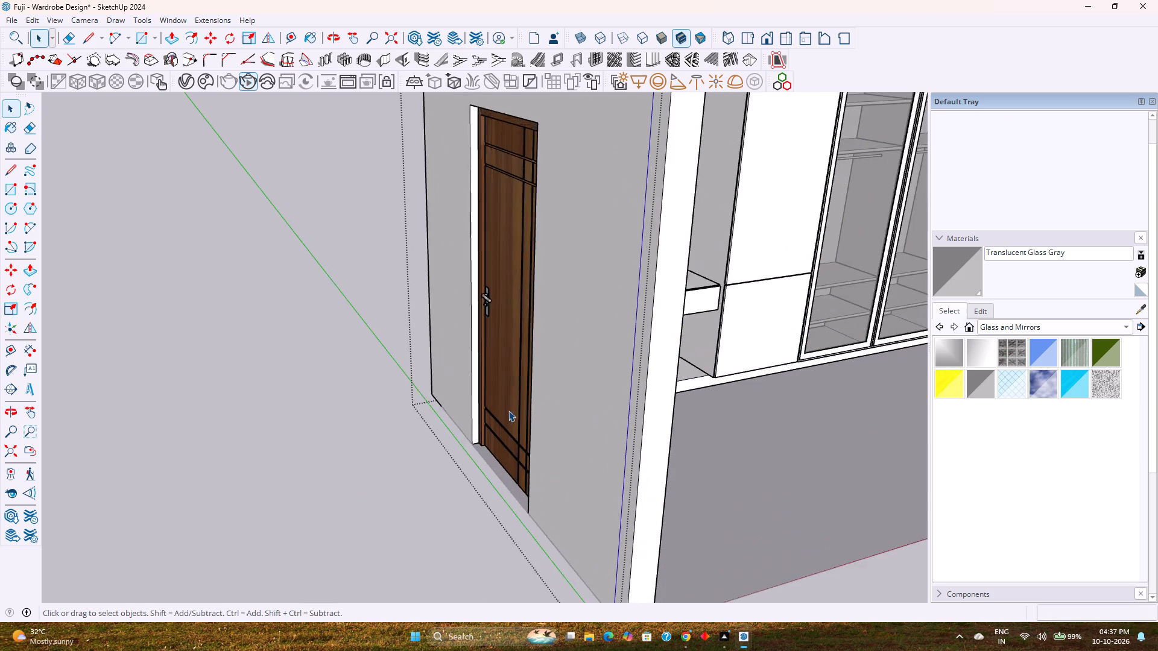
pyautogui.scroll(3, 508, 410)
pyautogui.doubleClick(507, 413)
pyautogui.scroll(1, 504, 444)
pyautogui.moveTo(504, 444); pyautogui.dragTo(777, 385, button='middle')
pyautogui.scroll(9, 768, 407)
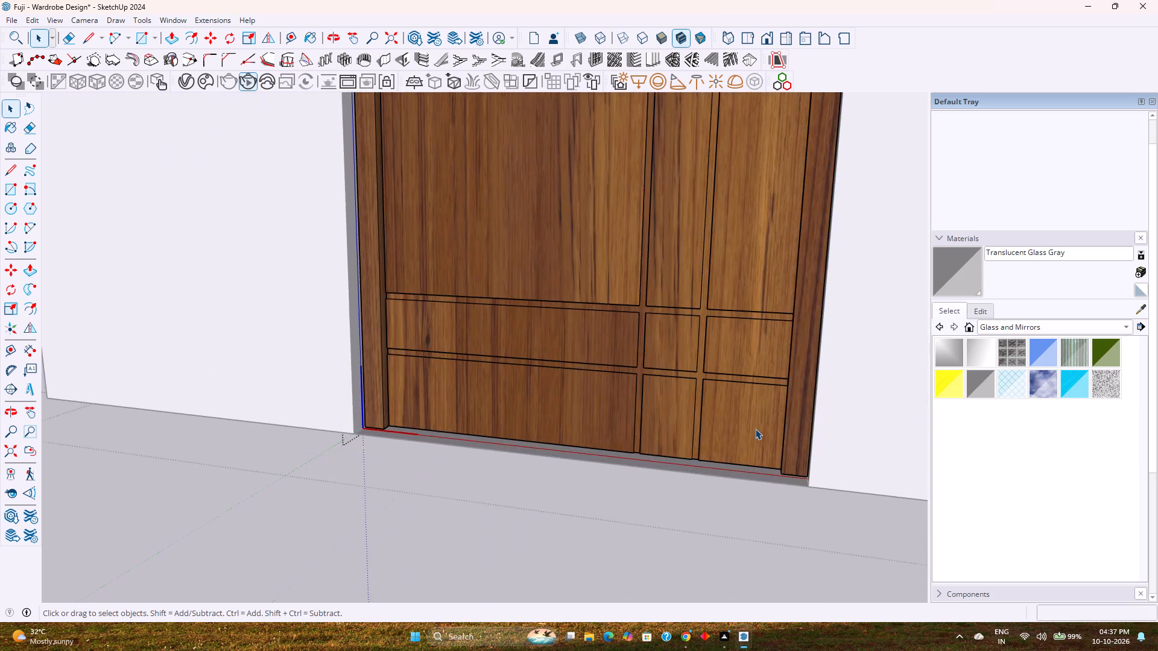
pyautogui.moveTo(755, 429); pyautogui.dragTo(908, 399, button='middle')
pyautogui.scroll(6, 803, 410)
pyautogui.click(720, 394)
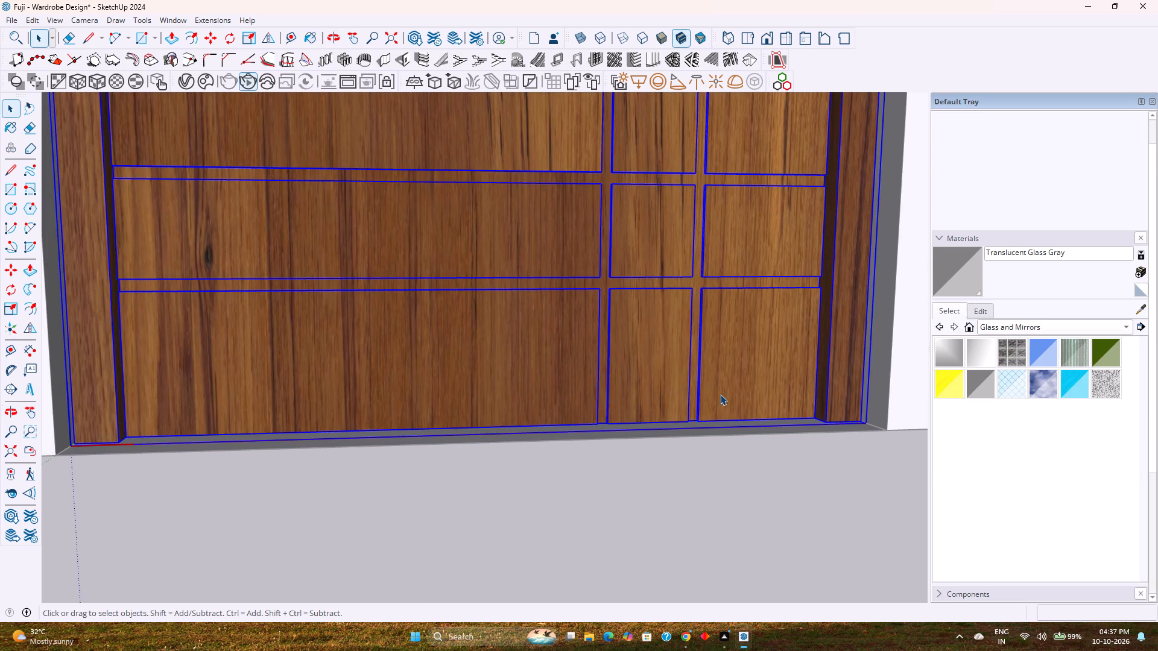
pyautogui.click(720, 394)
pyautogui.click(720, 394)
pyautogui.moveTo(720, 394); pyautogui.dragTo(933, 390, button='middle')
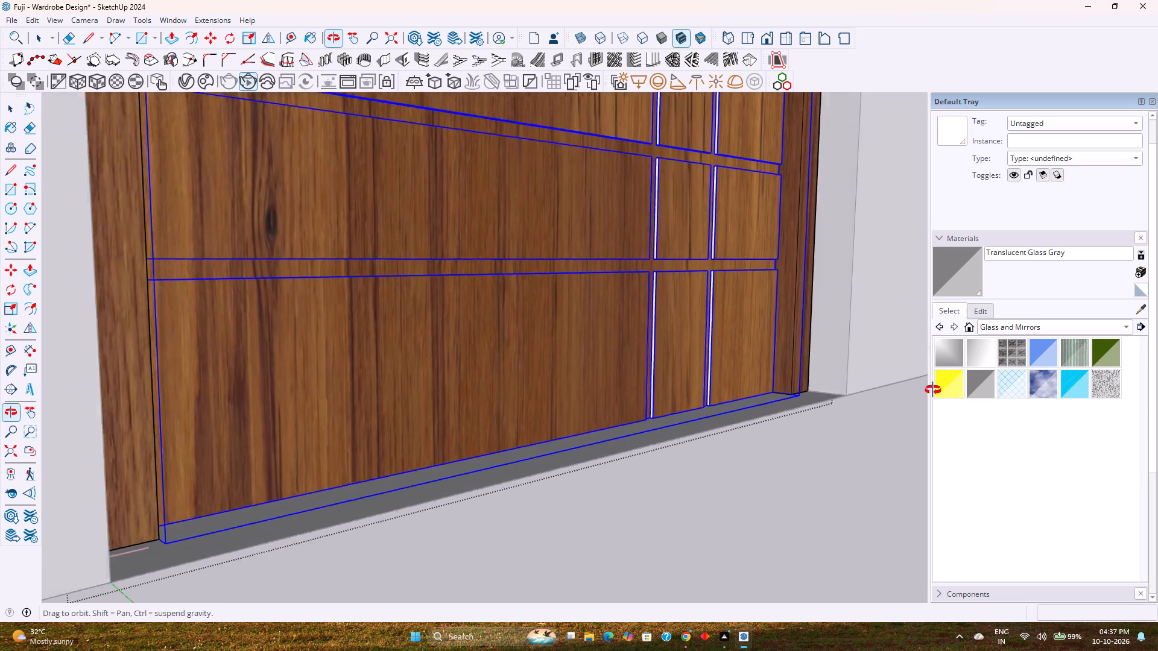
pyautogui.moveTo(933, 390); pyautogui.dragTo(937, 390, button='middle')
pyautogui.scroll(2, 667, 398)
pyautogui.scroll(7, 760, 393)
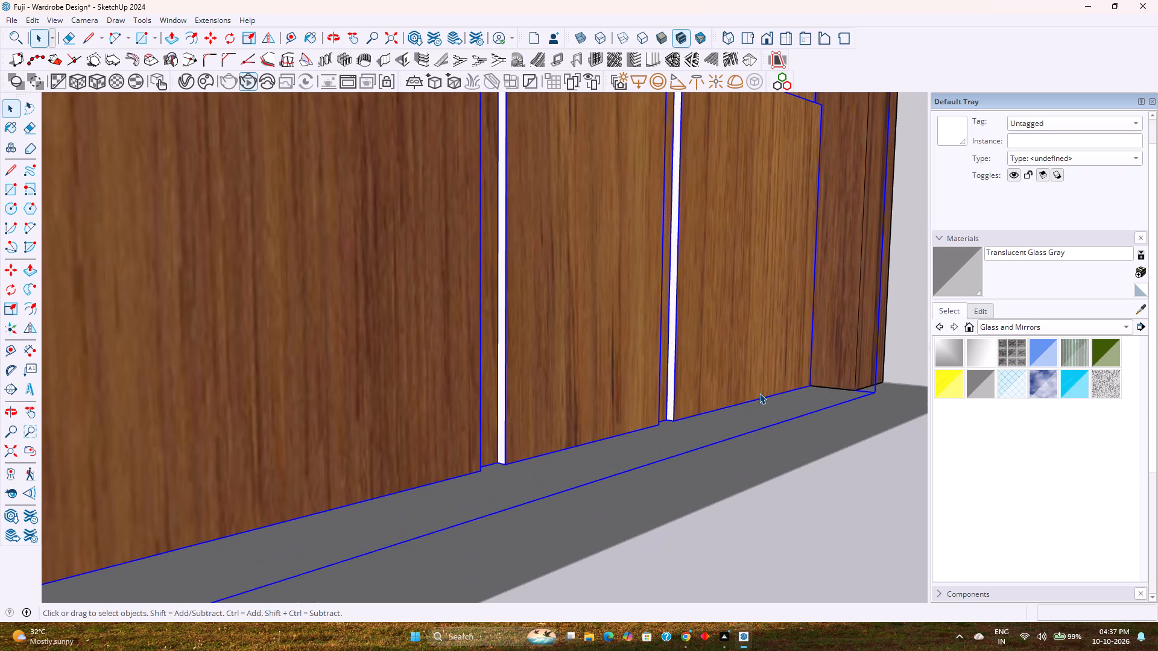
pyautogui.scroll(-4, 756, 395)
pyautogui.moveTo(764, 415); pyautogui.dragTo(503, 361, button='middle')
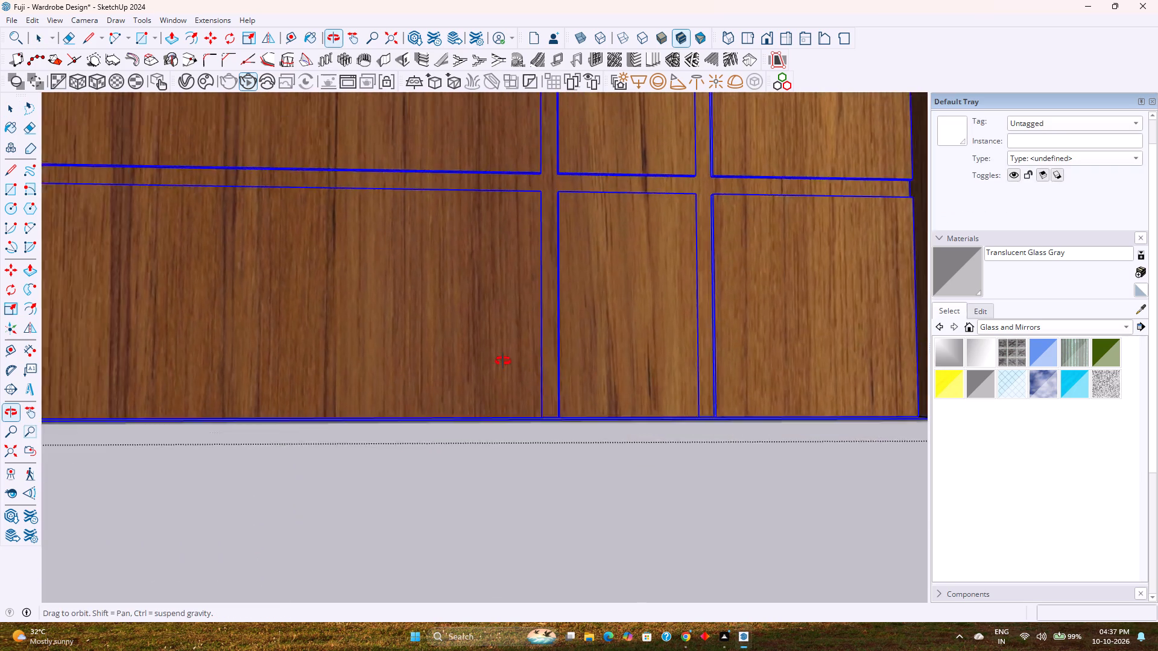
pyautogui.moveTo(503, 361); pyautogui.dragTo(607, 447, button='middle')
pyautogui.press('Escape')
pyautogui.keyDown('shift'); pyautogui.moveTo(648, 433); pyautogui.dragTo(574, 469, button='middle'); pyautogui.keyUp('shift')
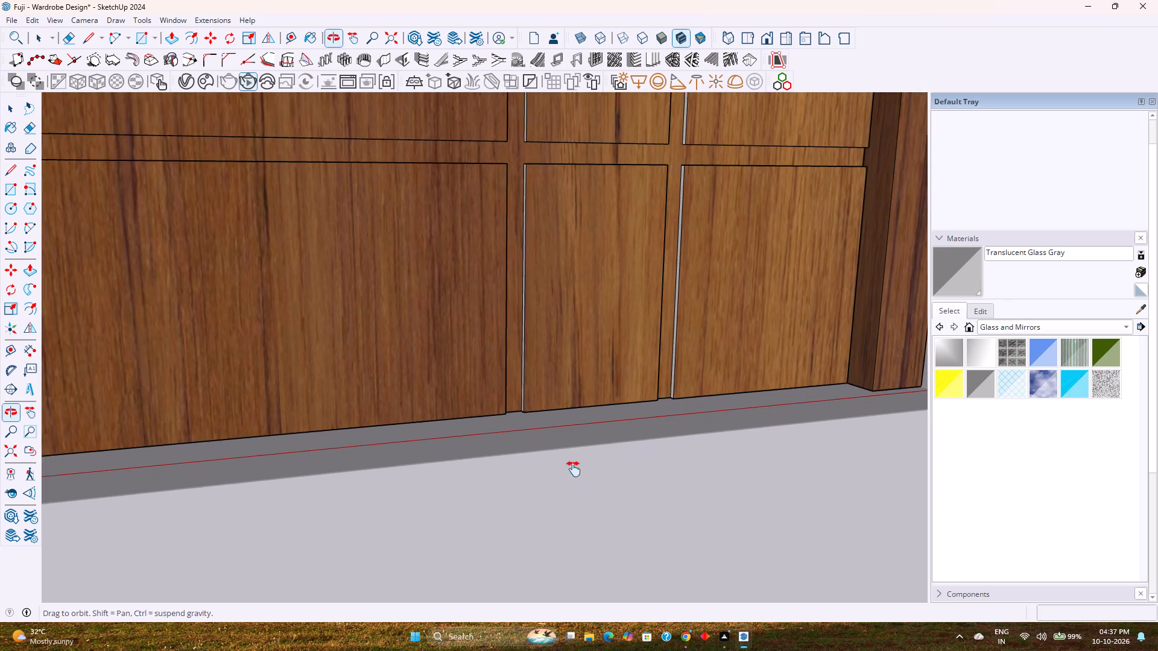
pyautogui.keyDown('shift'); pyautogui.moveTo(574, 469); pyautogui.dragTo(559, 474, button='middle'); pyautogui.keyUp('shift')
pyautogui.moveTo(569, 479); pyautogui.dragTo(541, 441, button='middle')
# Measure the width of the door frame's jamb at its foot with the Dimension tool.
pyautogui.scroll(-11, 540, 435)
pyautogui.keyDown('shift'); pyautogui.moveTo(561, 404); pyautogui.dragTo(539, 518, button='middle'); pyautogui.keyUp('shift')
pyautogui.scroll(1, 644, 529)
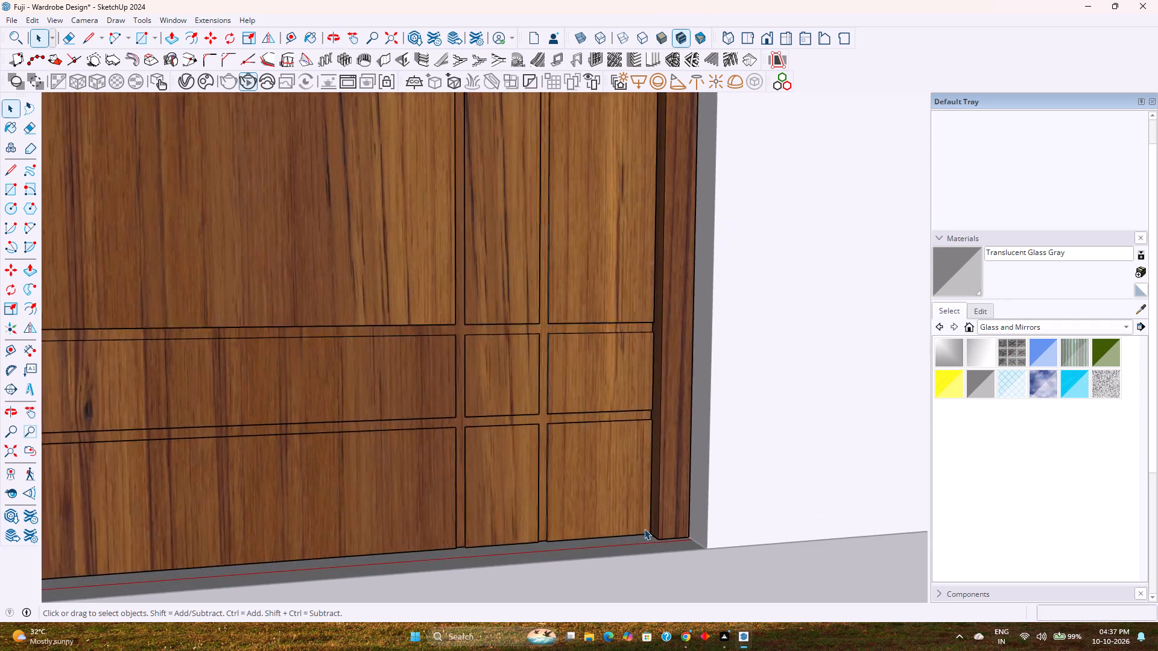
pyautogui.scroll(10, 644, 529)
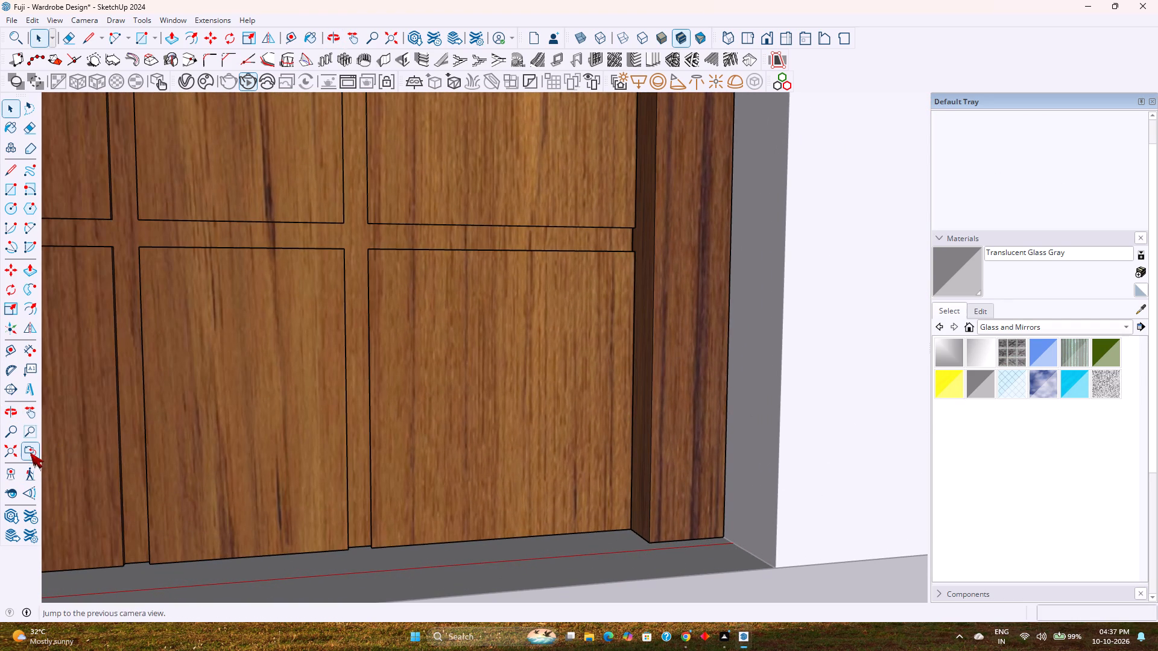
pyautogui.click(36, 358)
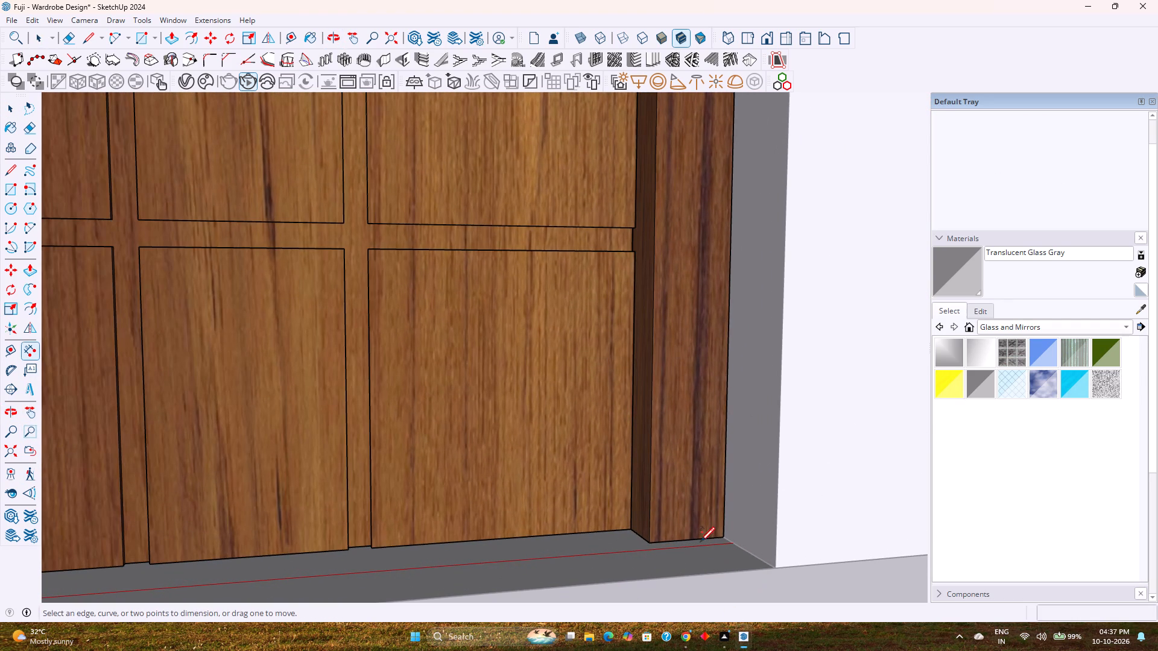
pyautogui.click(656, 542)
pyautogui.click(724, 537)
pyautogui.scroll(-3, 751, 569)
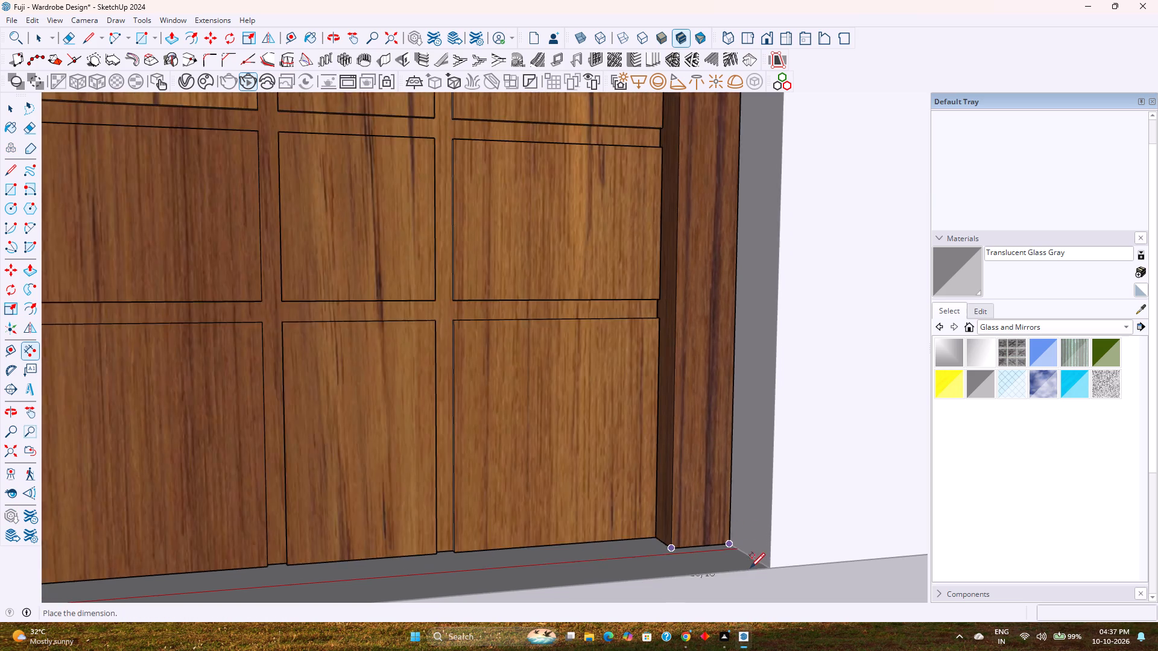
pyautogui.scroll(-4, 750, 566)
pyautogui.moveTo(751, 595); pyautogui.dragTo(687, 482, button='middle')
pyautogui.scroll(-3, 688, 483)
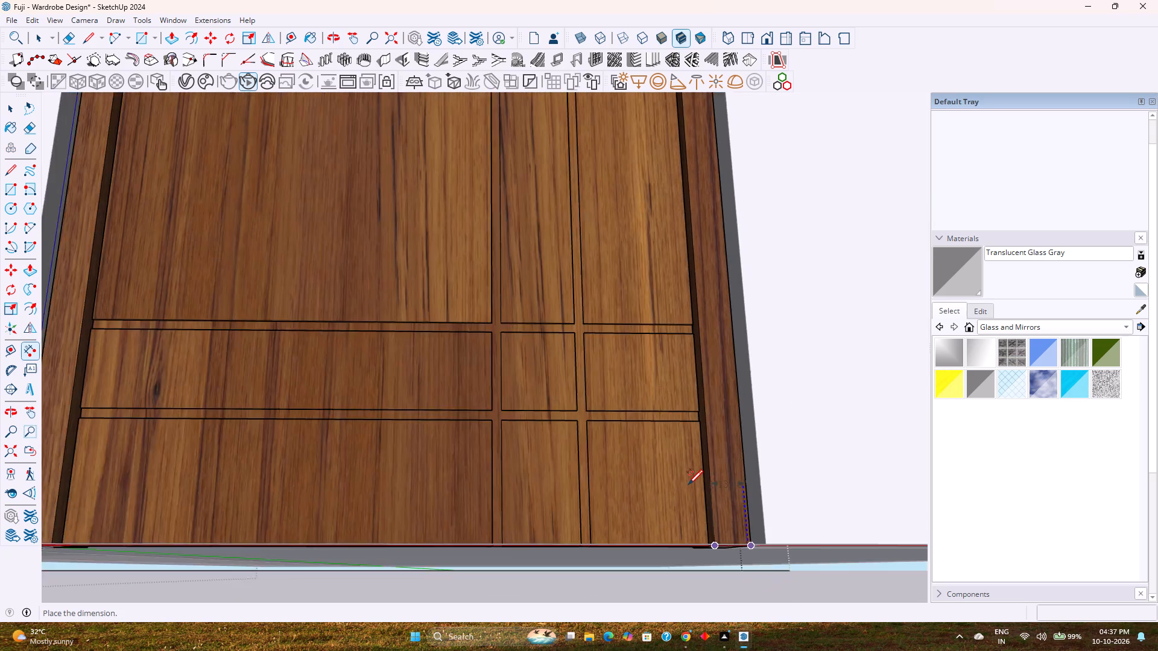
pyautogui.scroll(-7, 688, 483)
pyautogui.moveTo(691, 514); pyautogui.dragTo(691, 614, button='middle')
pyautogui.press('Escape')
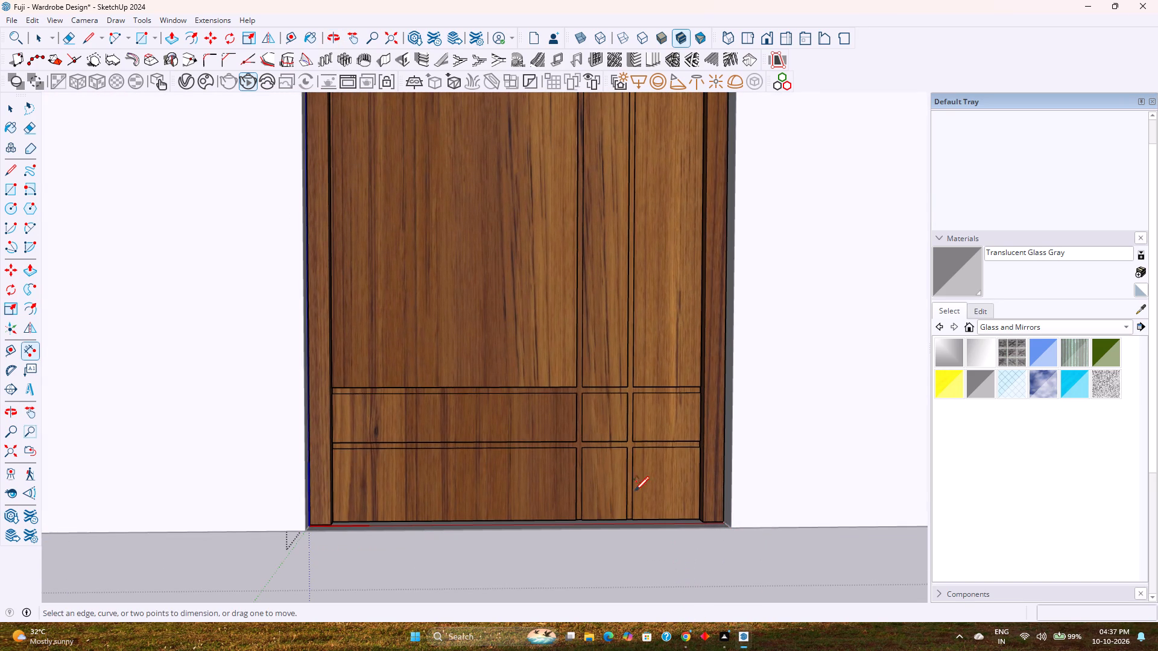
# Open the frame nested inside the door for editing, at the foot of the hinge-side jamb opposite the handle.
pyautogui.scroll(3, 608, 485)
pyautogui.press('space')
pyautogui.moveTo(648, 530); pyautogui.dragTo(805, 515, button='middle')
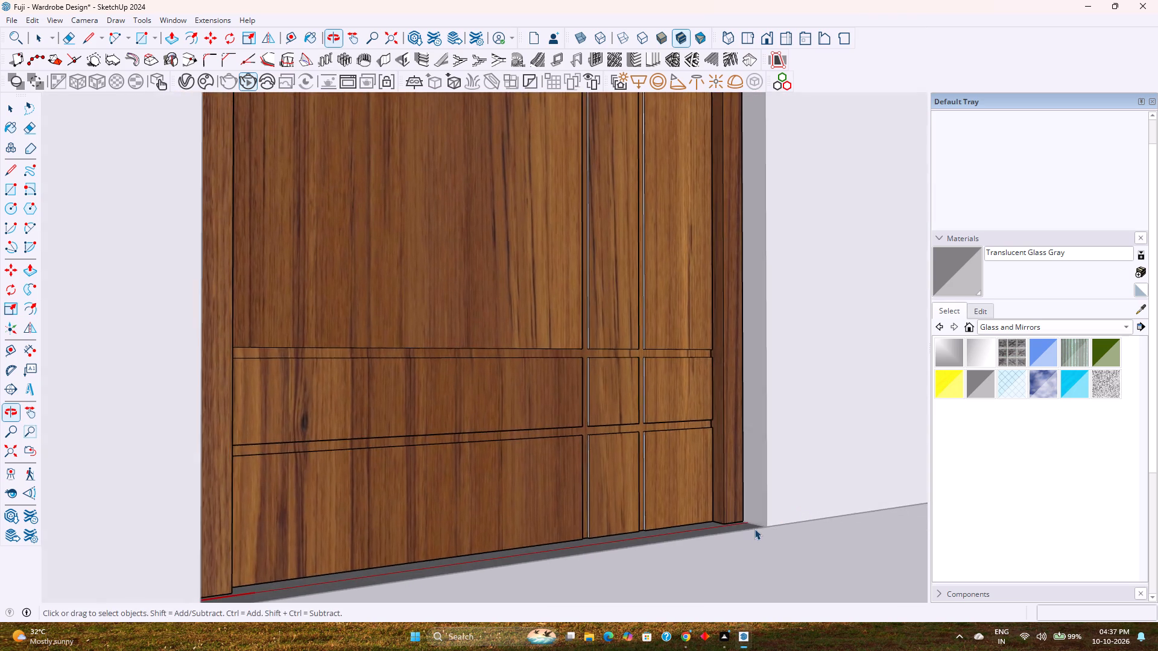
pyautogui.scroll(10, 738, 535)
pyautogui.moveTo(726, 526); pyautogui.dragTo(711, 427, button='middle')
pyautogui.scroll(3, 736, 555)
pyautogui.moveTo(723, 488); pyautogui.dragTo(736, 541, button='middle')
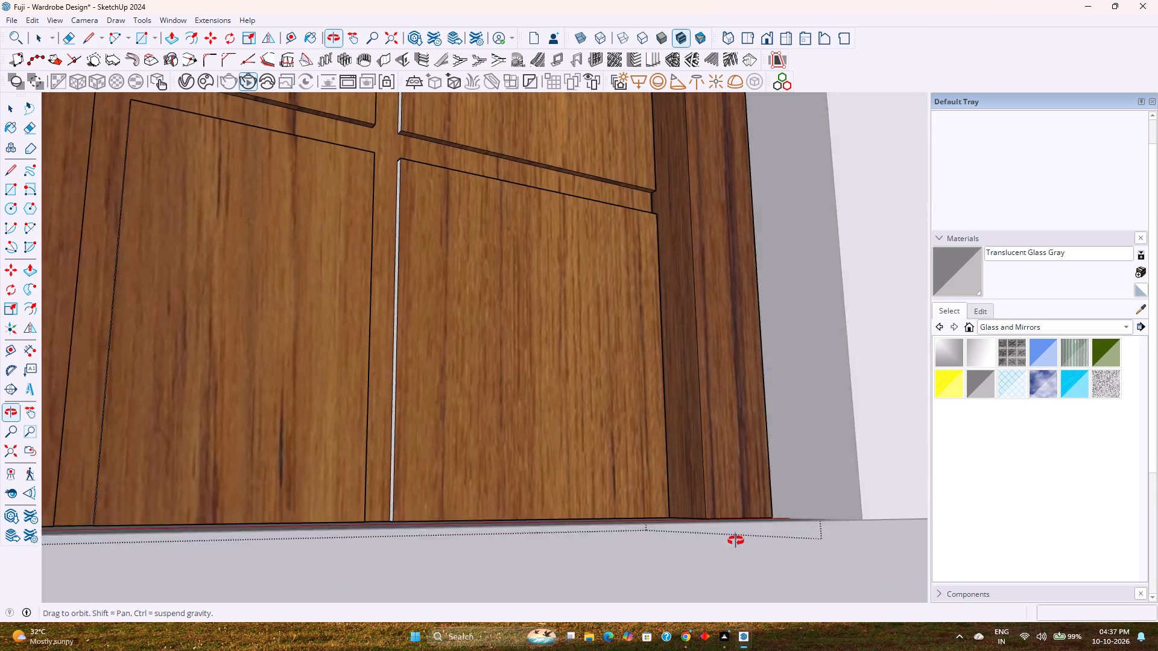
pyautogui.moveTo(736, 541); pyautogui.dragTo(735, 561, button='middle')
pyautogui.scroll(14, 720, 523)
pyautogui.moveTo(713, 523); pyautogui.dragTo(692, 489, button='middle')
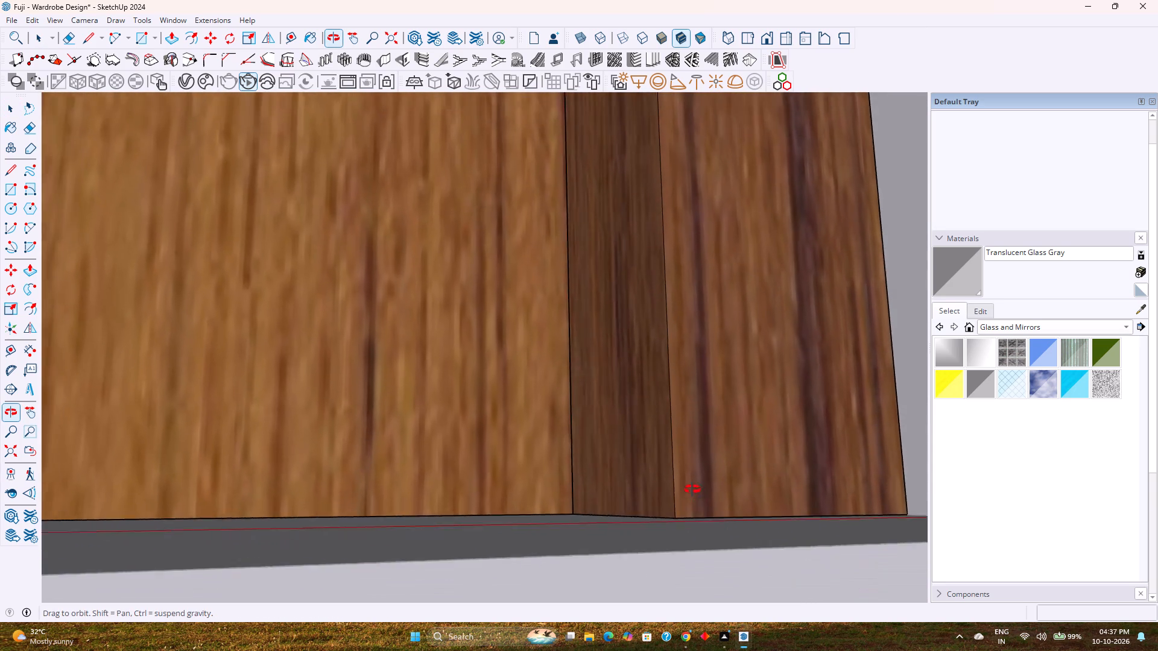
pyautogui.moveTo(692, 489); pyautogui.dragTo(693, 466, button='middle')
pyautogui.press('p')
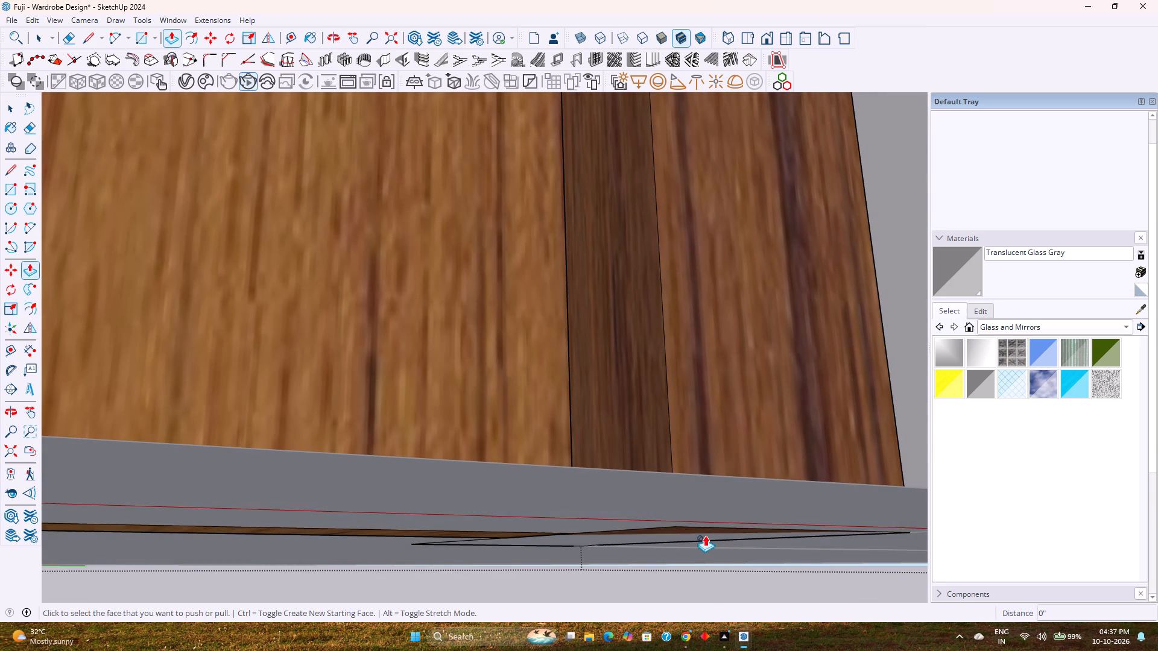
pyautogui.click(705, 532)
pyautogui.press('Escape')
pyautogui.press('space')
pyautogui.doubleClick(725, 439)
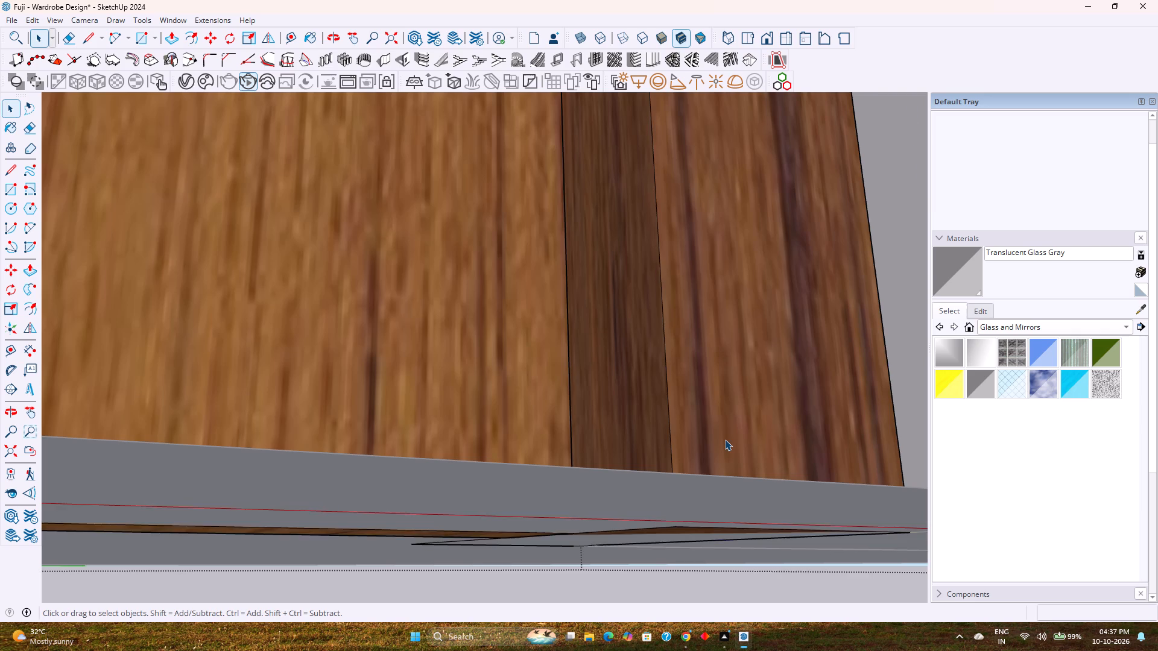
pyautogui.press('p')
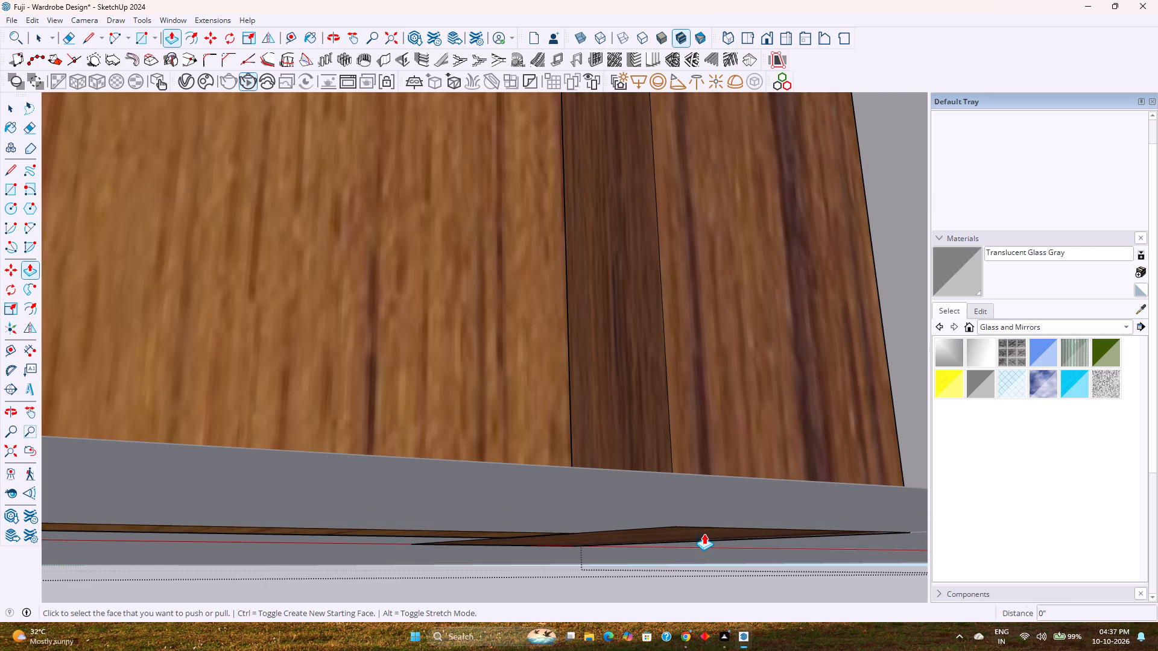
pyautogui.click(704, 533)
pyautogui.press('Escape')
pyautogui.press('space')
pyautogui.click(724, 447)
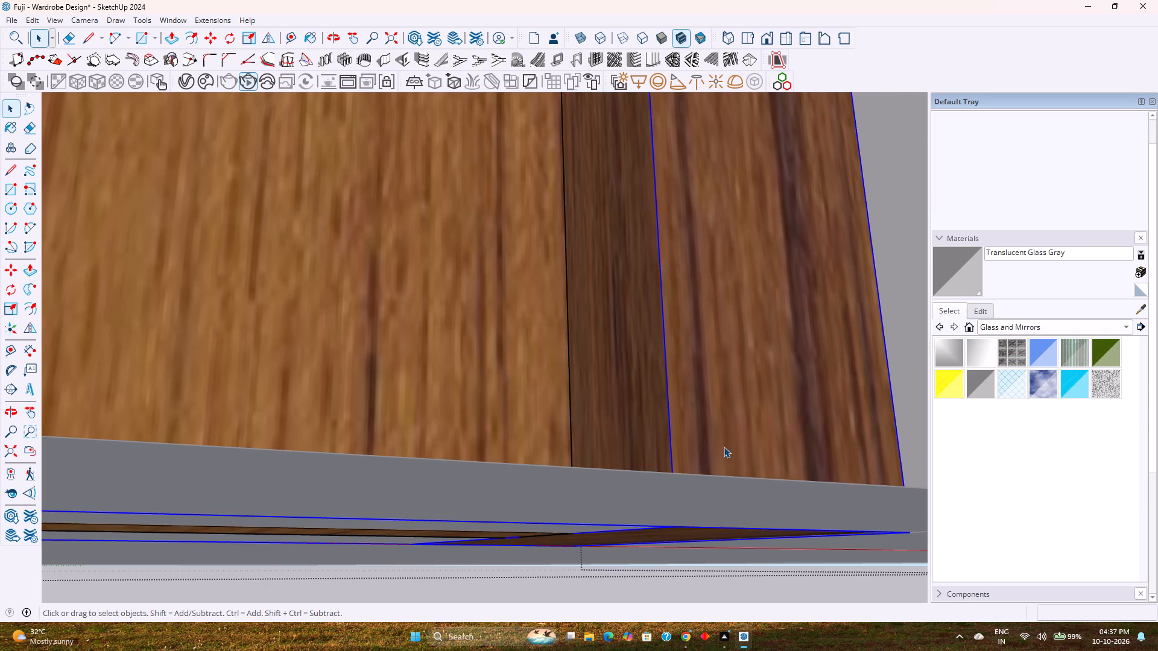
pyautogui.doubleClick(722, 447)
# Push/Pull the bottom face of the frame's hinge-side jamb down 3".
pyautogui.moveTo(731, 539); pyautogui.dragTo(723, 518, button='middle')
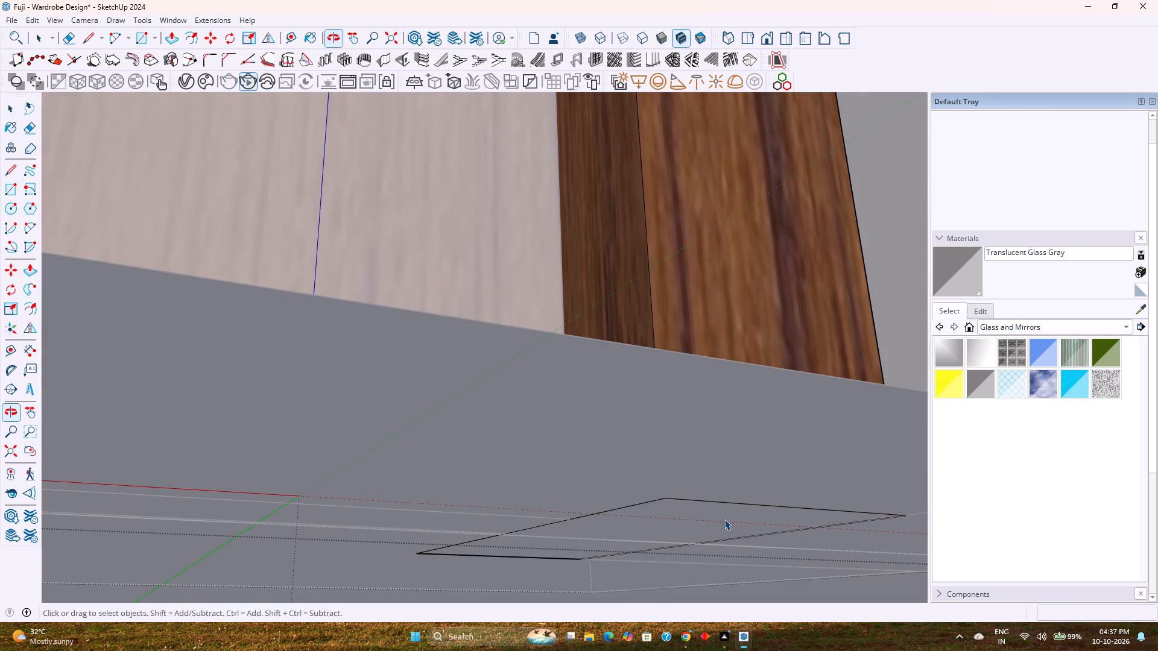
pyautogui.press('p')
pyautogui.click(717, 517)
pyautogui.scroll(-9, 735, 555)
pyautogui.press('3')
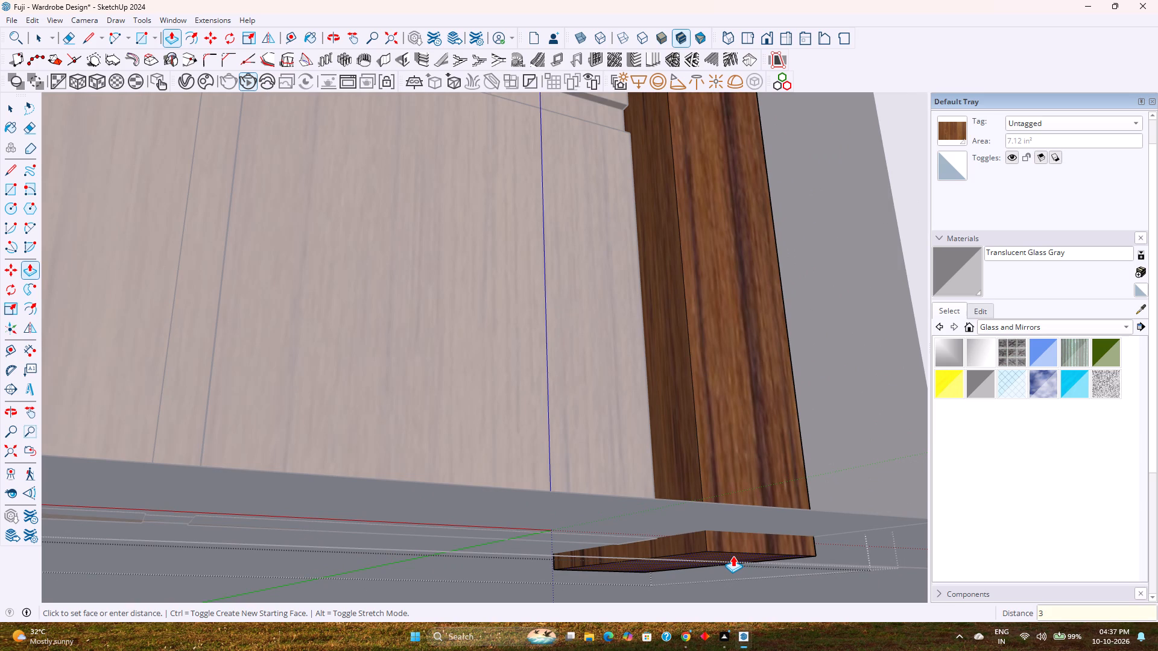
pyautogui.press('Return')
# Copy the bottom edge of the lengthened jamb's inner side up 3" to divide that side at the original foot.
pyautogui.scroll(-3, 733, 556)
pyautogui.keyDown('shift'); pyautogui.scroll(-1, 730, 557); pyautogui.keyUp('shift')
pyautogui.keyDown('shift'); pyautogui.moveTo(730, 557); pyautogui.dragTo(713, 475, button='middle'); pyautogui.keyUp('shift')
pyautogui.scroll(-4, 717, 462)
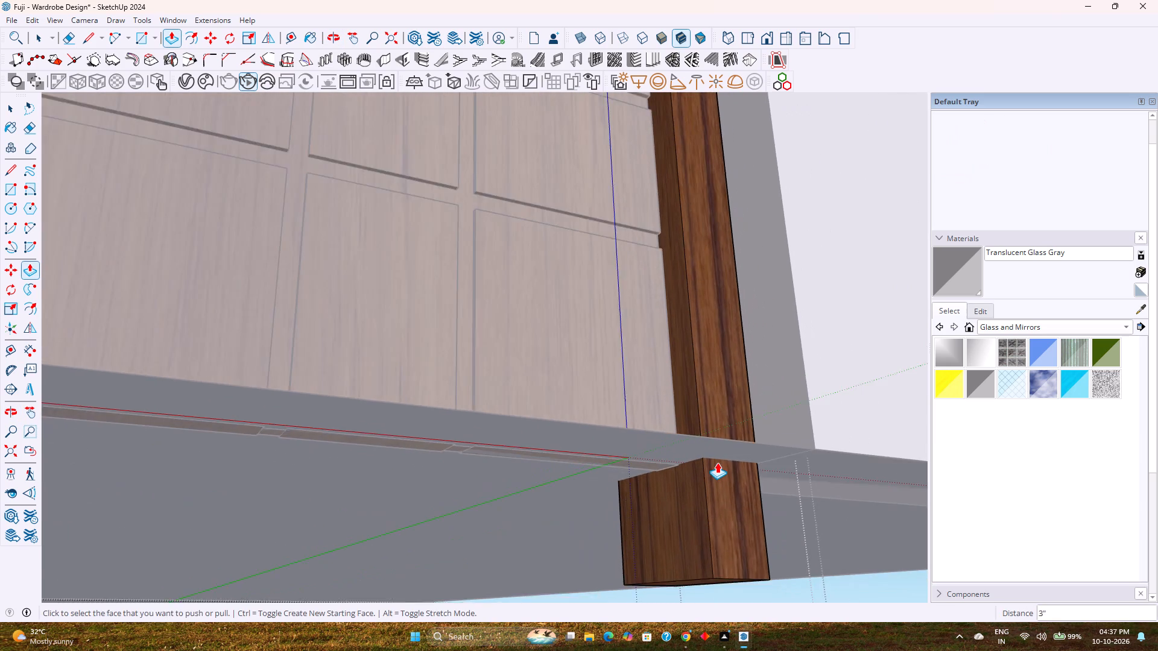
pyautogui.scroll(-3, 717, 462)
pyautogui.moveTo(717, 462); pyautogui.dragTo(769, 601, button='middle')
pyautogui.scroll(1, 696, 526)
pyautogui.moveTo(696, 525); pyautogui.dragTo(691, 463, button='middle')
pyautogui.scroll(3, 684, 560)
pyautogui.press('space')
pyautogui.scroll(5, 673, 541)
pyautogui.moveTo(670, 549); pyautogui.dragTo(677, 537, button='middle')
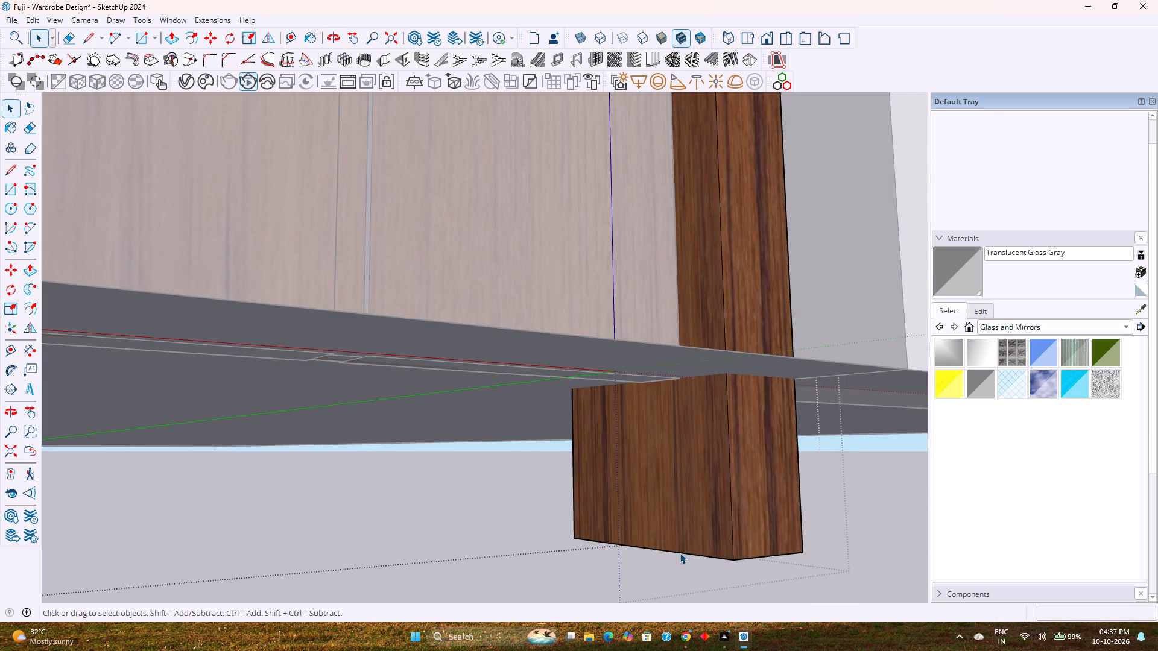
pyautogui.click(680, 553)
pyautogui.press('m')
pyautogui.click(732, 562)
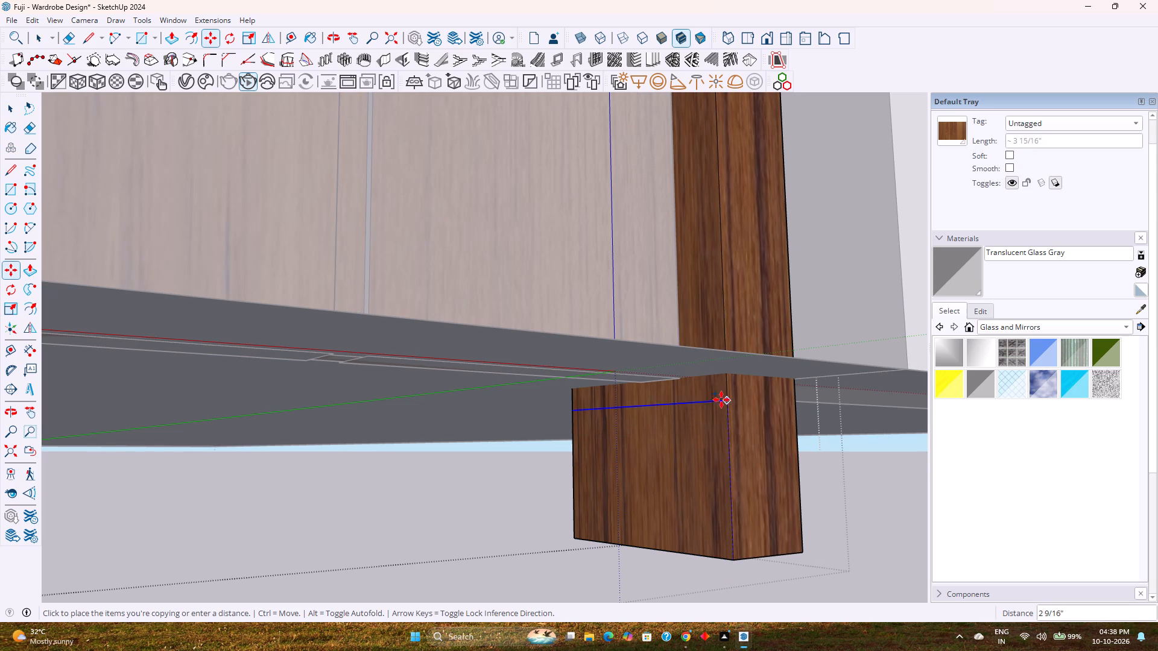
pyautogui.click(726, 376)
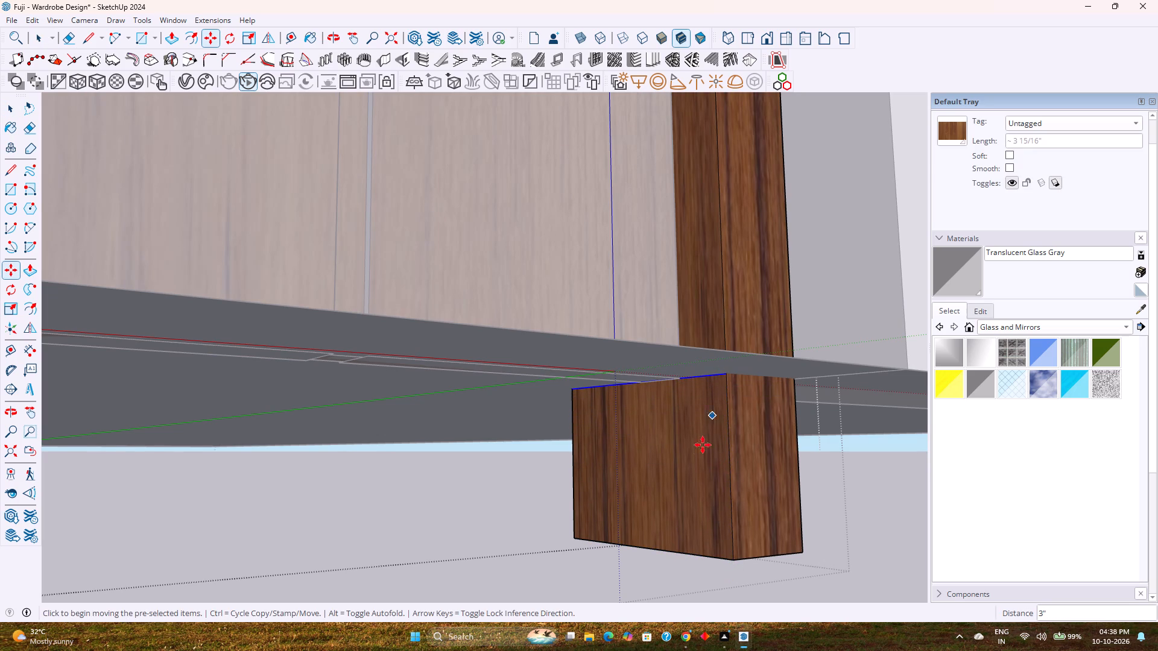
# Push/Pull the divided lower face about 2' 10 3/16" across to the outer edge of the handle-side jamb, forming a bottom sill.
pyautogui.press('p')
pyautogui.click(703, 468)
pyautogui.scroll(-6, 558, 489)
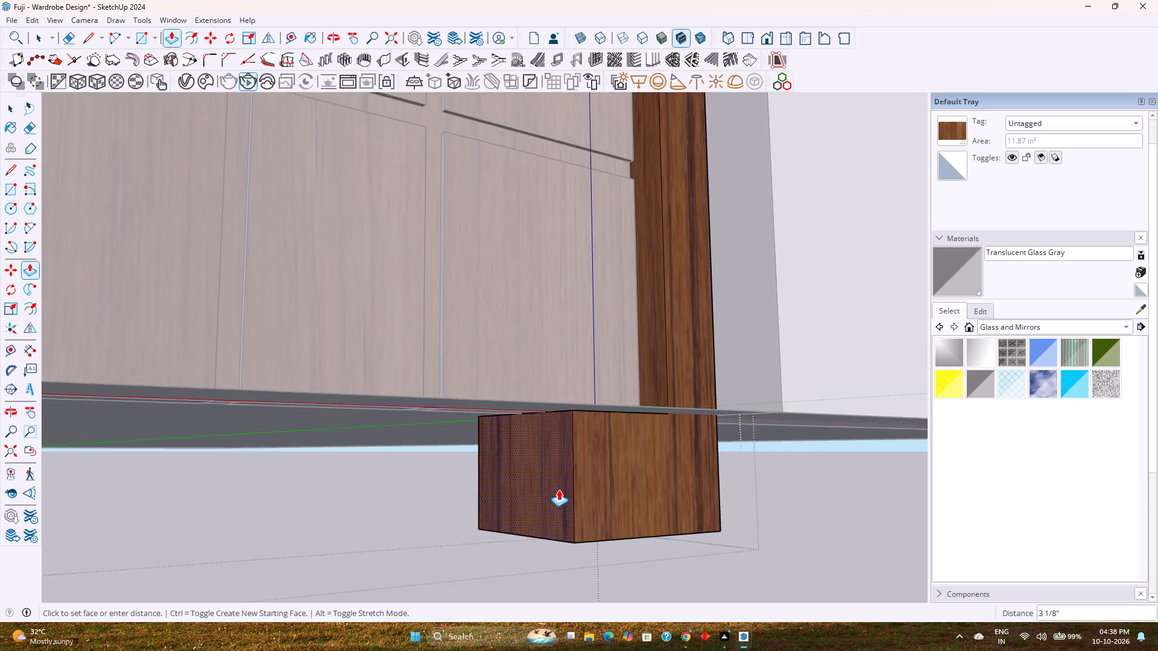
pyautogui.scroll(-14, 558, 489)
pyautogui.moveTo(558, 489); pyautogui.dragTo(508, 518, button='middle')
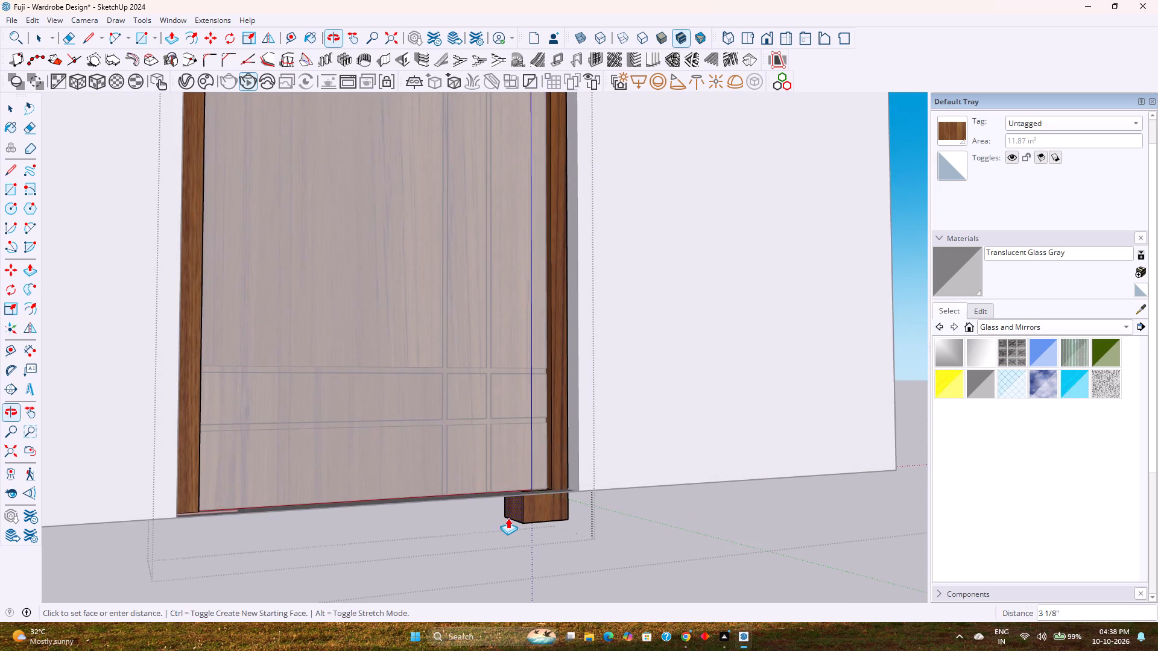
pyautogui.keyDown('shift'); pyautogui.moveTo(507, 518); pyautogui.dragTo(559, 495, button='middle'); pyautogui.keyUp('shift')
pyautogui.scroll(-9, 559, 495)
pyautogui.keyDown('shift'); pyautogui.moveTo(559, 495); pyautogui.dragTo(576, 544, button='middle'); pyautogui.keyUp('shift')
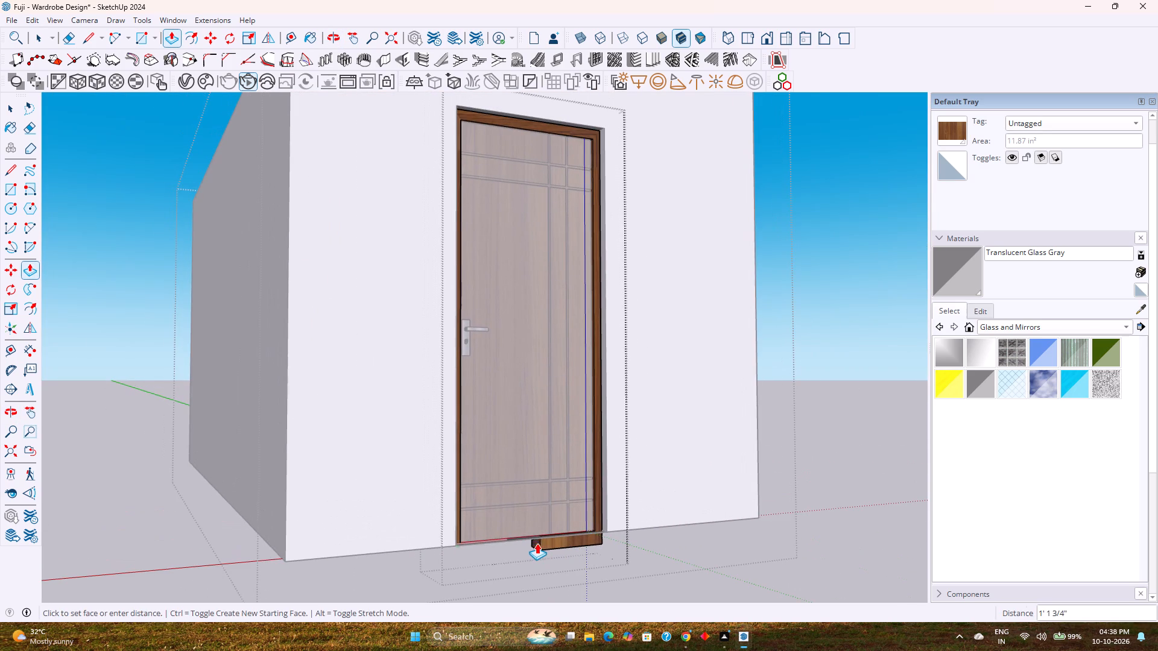
pyautogui.moveTo(487, 544); pyautogui.dragTo(416, 557, button='middle')
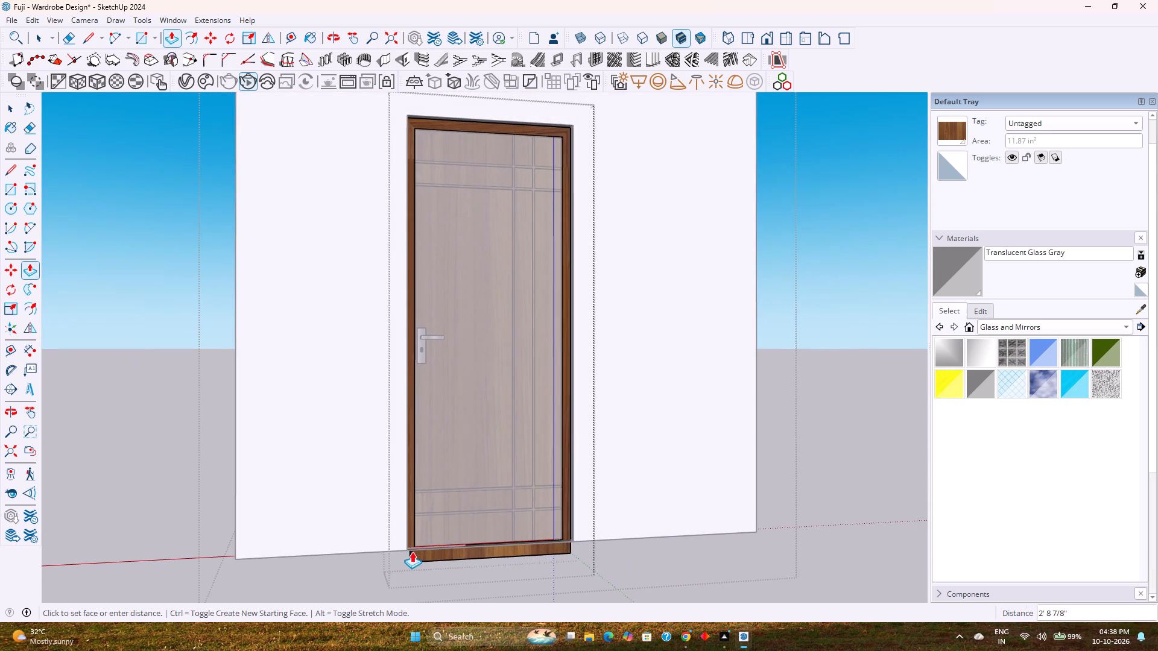
pyautogui.scroll(16, 412, 552)
pyautogui.moveTo(410, 543); pyautogui.dragTo(300, 546, button='middle')
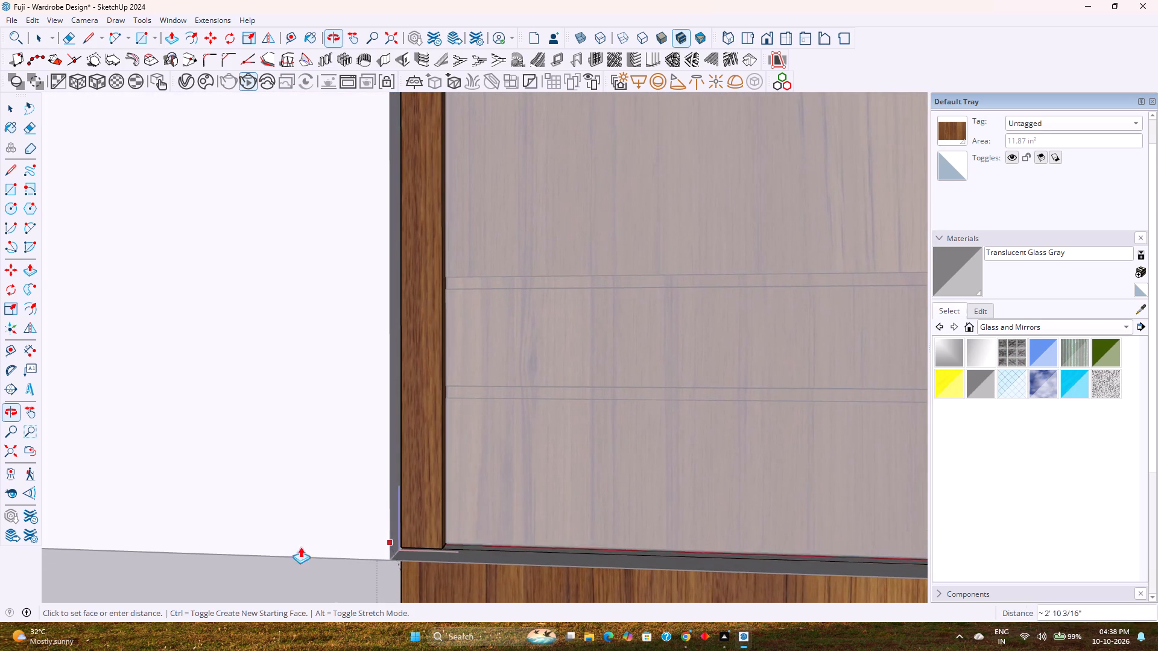
pyautogui.click(399, 546)
# Push the underside of the new bottom sill up 1", and leave the frame and door groups.
pyautogui.keyDown('shift'); pyautogui.moveTo(429, 558); pyautogui.dragTo(413, 511, button='middle'); pyautogui.keyUp('shift')
pyautogui.scroll(-6, 413, 490)
pyautogui.keyDown('shift'); pyautogui.moveTo(520, 533); pyautogui.dragTo(484, 545, button='middle'); pyautogui.keyUp('shift')
pyautogui.moveTo(482, 547); pyautogui.dragTo(504, 477, button='middle')
pyautogui.scroll(4, 611, 568)
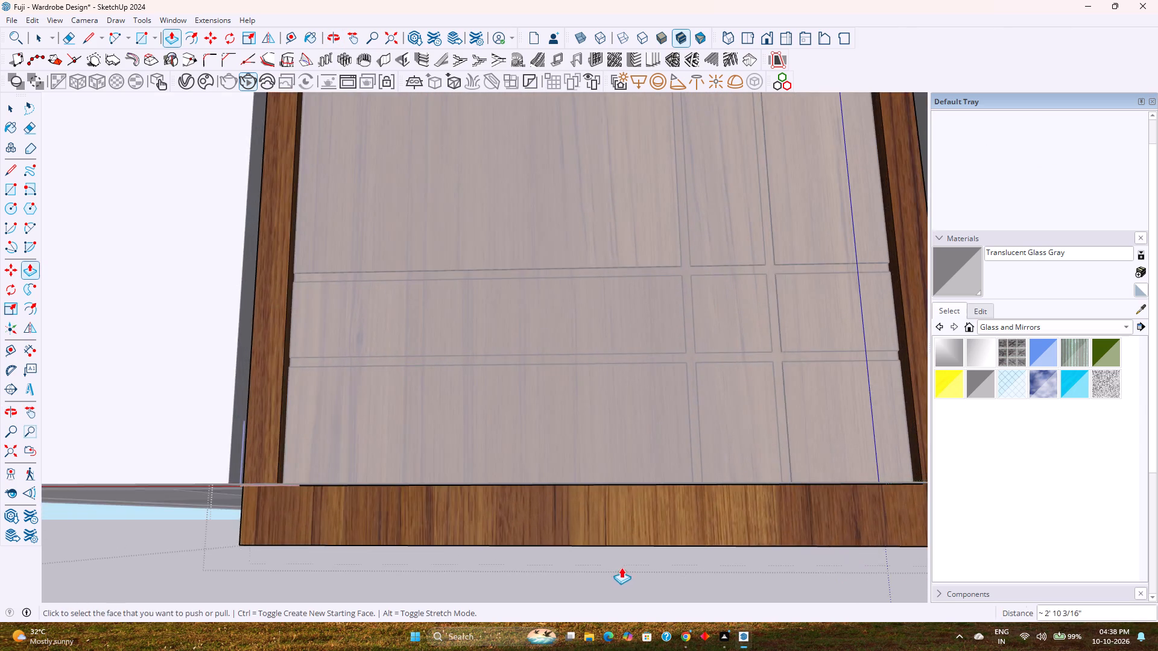
pyautogui.scroll(1, 621, 567)
pyautogui.moveTo(621, 564); pyautogui.dragTo(602, 599, button='middle')
pyautogui.moveTo(605, 571); pyautogui.dragTo(454, 532, button='middle')
pyautogui.scroll(3, 483, 541)
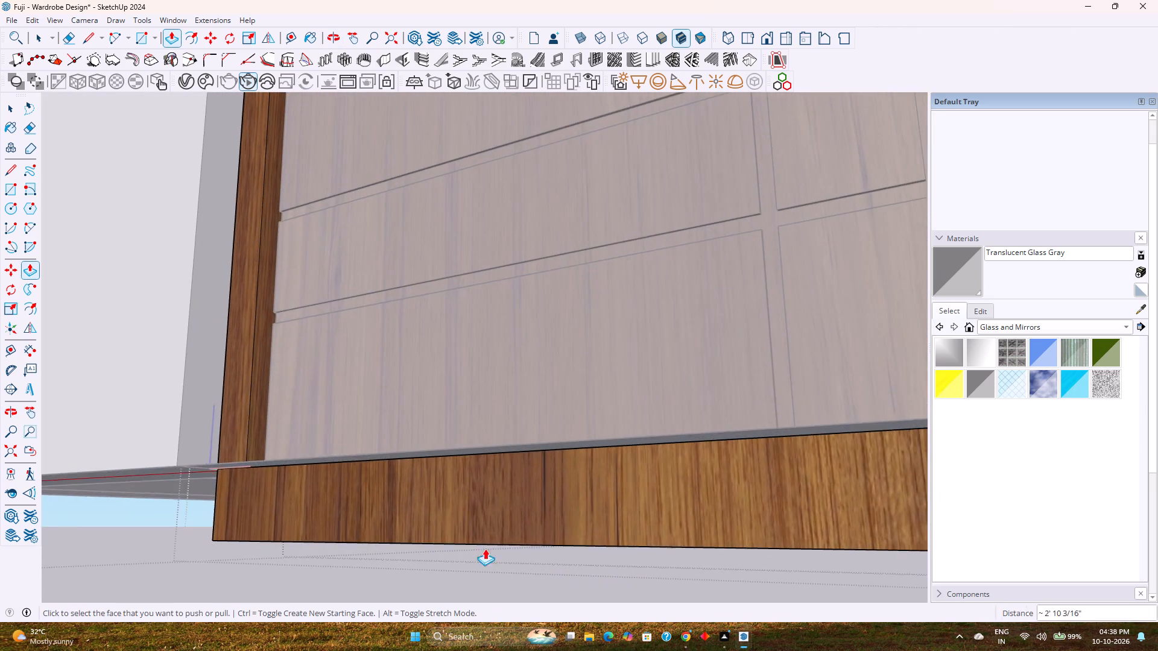
pyautogui.moveTo(485, 556); pyautogui.dragTo(498, 506, button='middle')
pyautogui.click(551, 538)
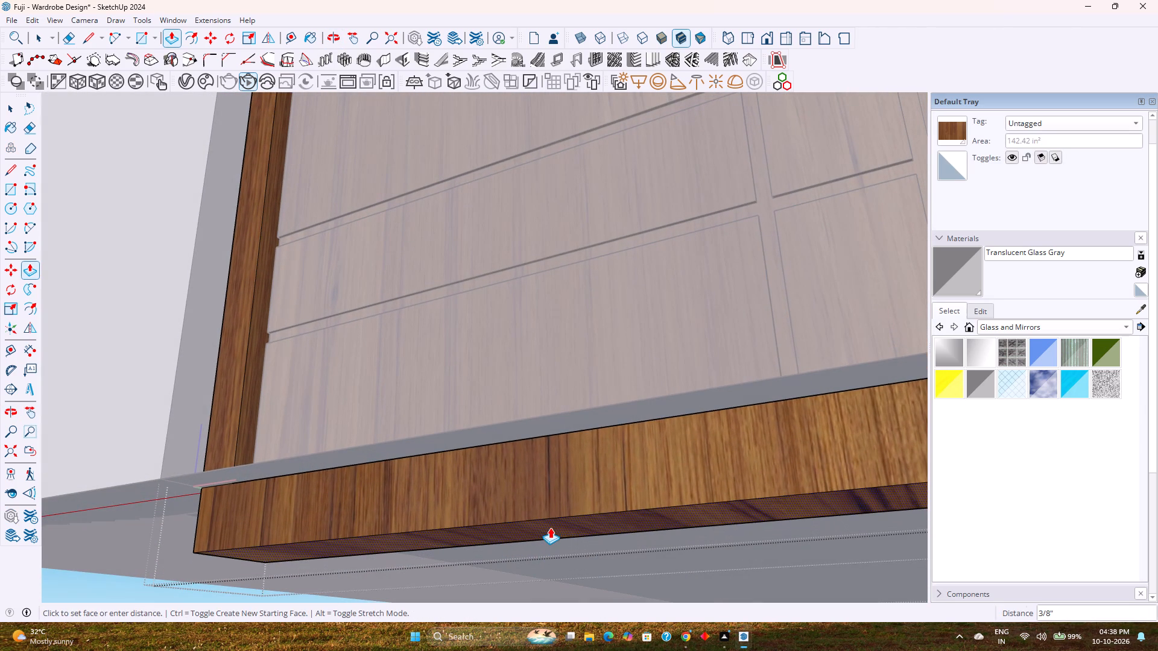
pyautogui.press('1')
pyautogui.press('Return')
pyautogui.press('space')
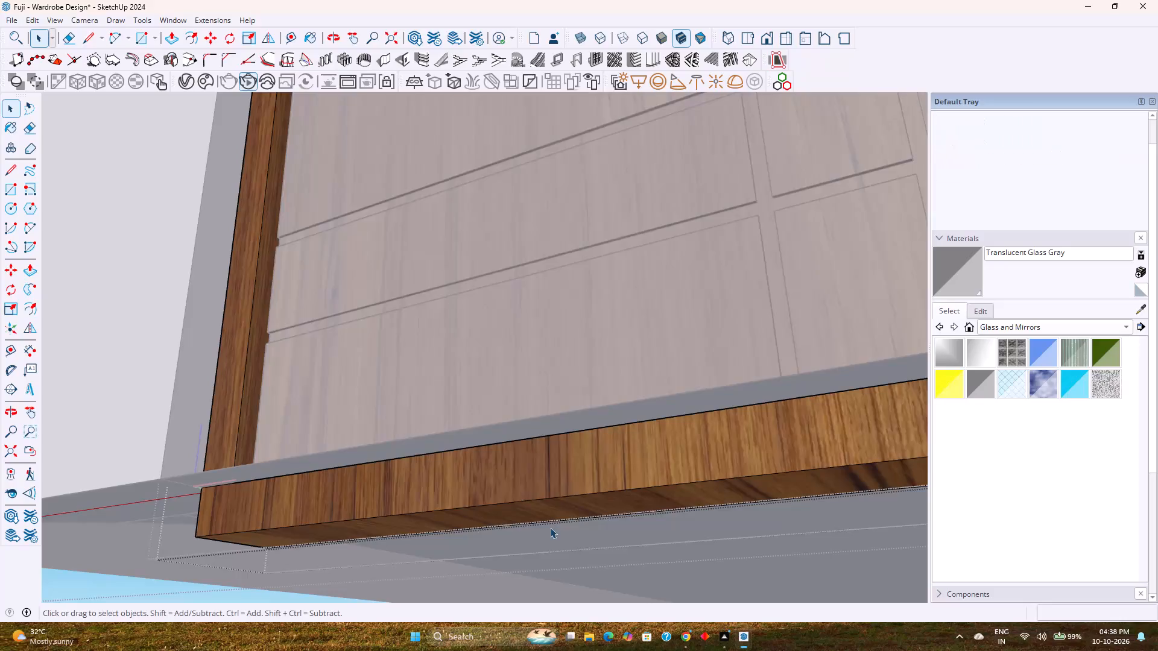
pyautogui.press('Escape')
pyautogui.scroll(-2, 550, 527)
pyautogui.moveTo(550, 527); pyautogui.dragTo(569, 606, button='middle')
pyautogui.scroll(-11, 571, 591)
pyautogui.press('Escape')
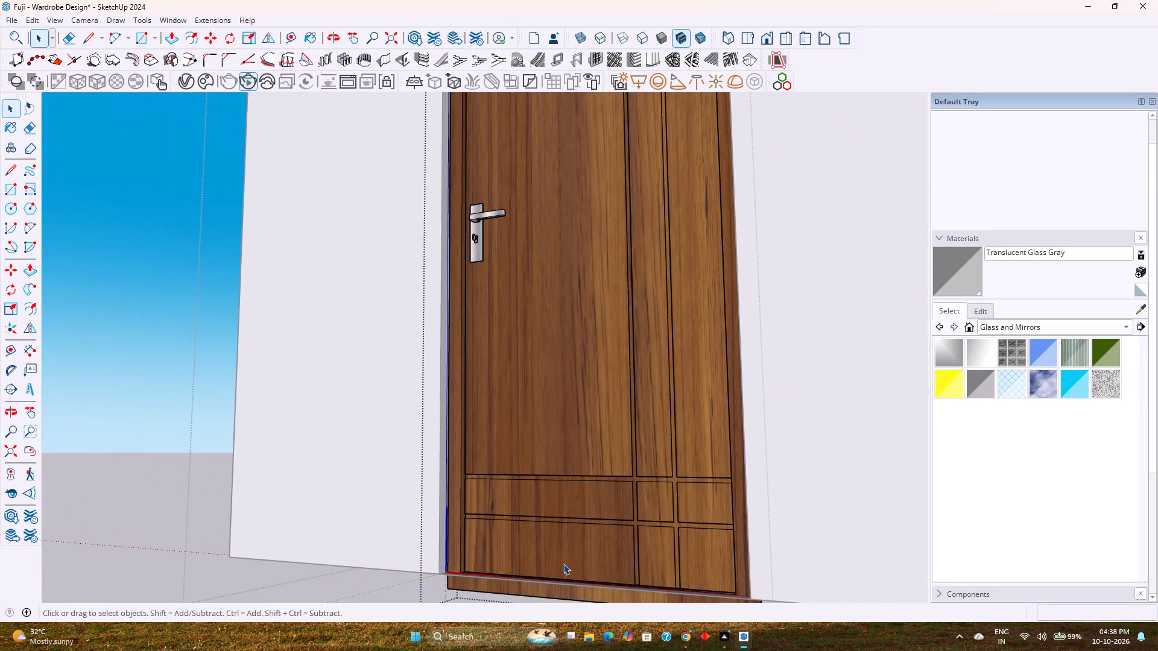
pyautogui.scroll(-5, 563, 535)
pyautogui.press('Escape')
# Move the whole door up 2" so the sill's bottom corner meets the bottom of the wall opening.
pyautogui.scroll(-1, 563, 535)
pyautogui.moveTo(563, 535); pyautogui.dragTo(583, 582, button='middle')
pyautogui.click(587, 530)
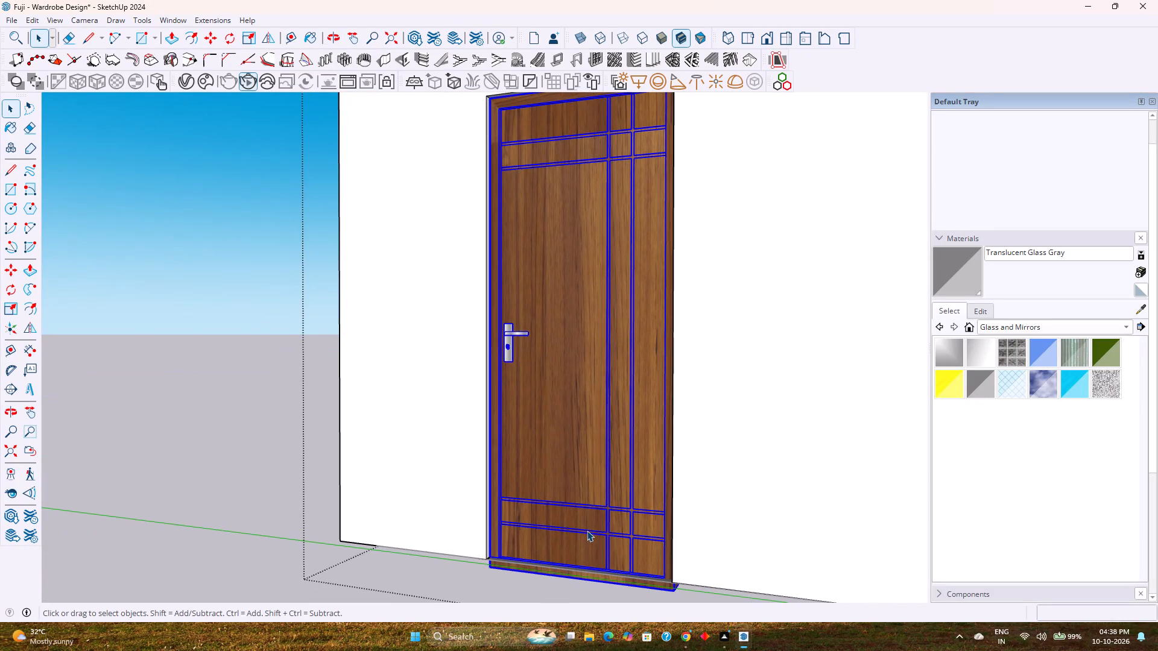
pyautogui.press('m')
pyautogui.scroll(2, 496, 567)
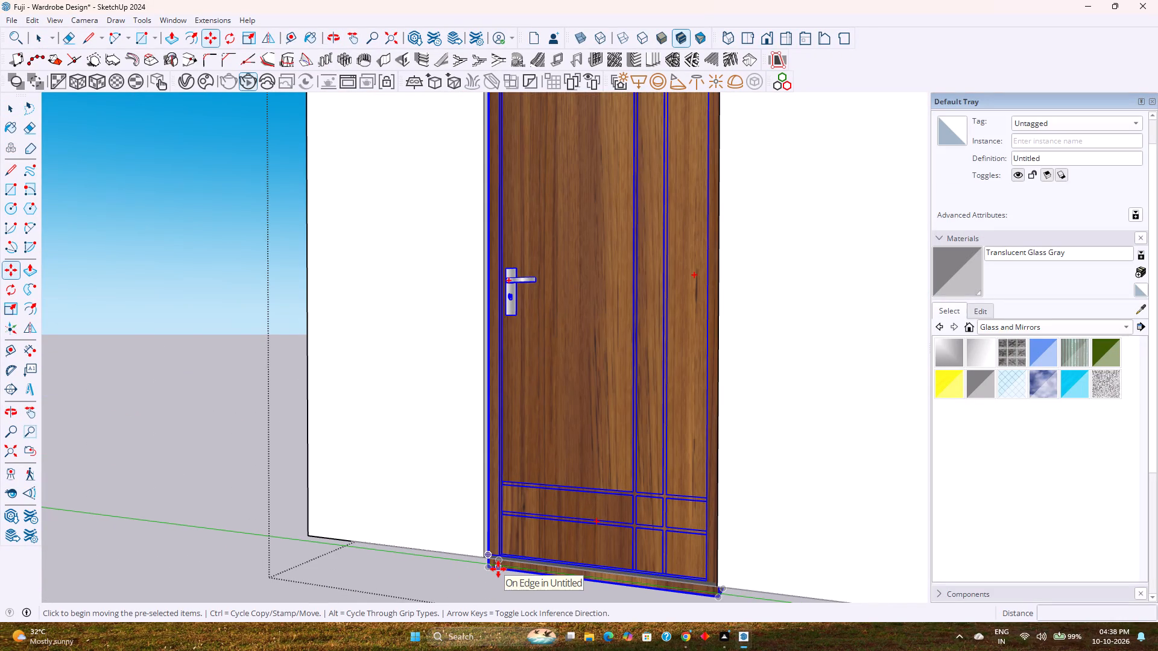
pyautogui.scroll(6, 479, 561)
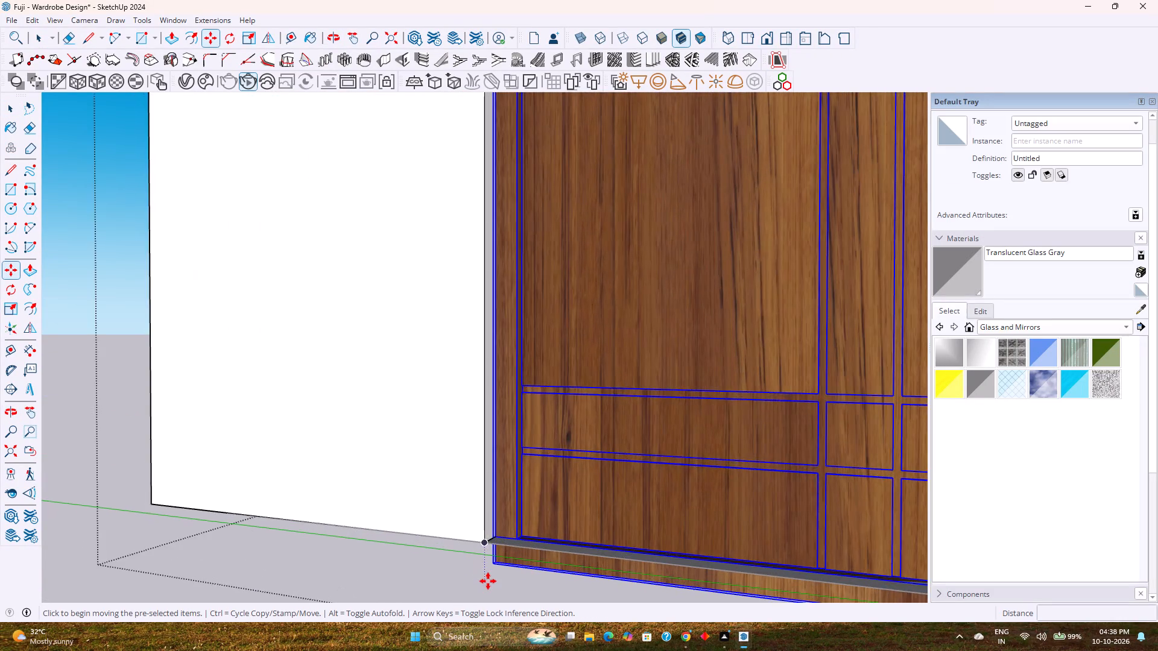
pyautogui.scroll(5, 488, 581)
pyautogui.click(492, 567)
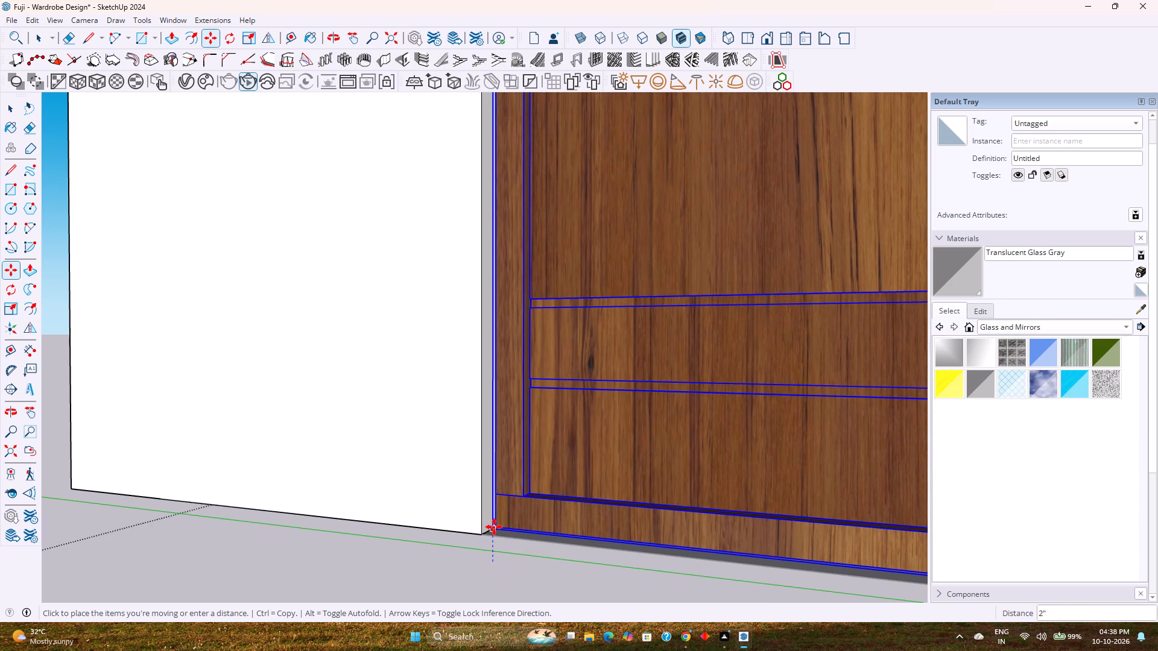
pyautogui.click(494, 527)
pyautogui.scroll(-10, 465, 559)
pyautogui.keyDown('shift'); pyautogui.moveTo(463, 564); pyautogui.dragTo(417, 619, button='middle'); pyautogui.keyUp('shift')
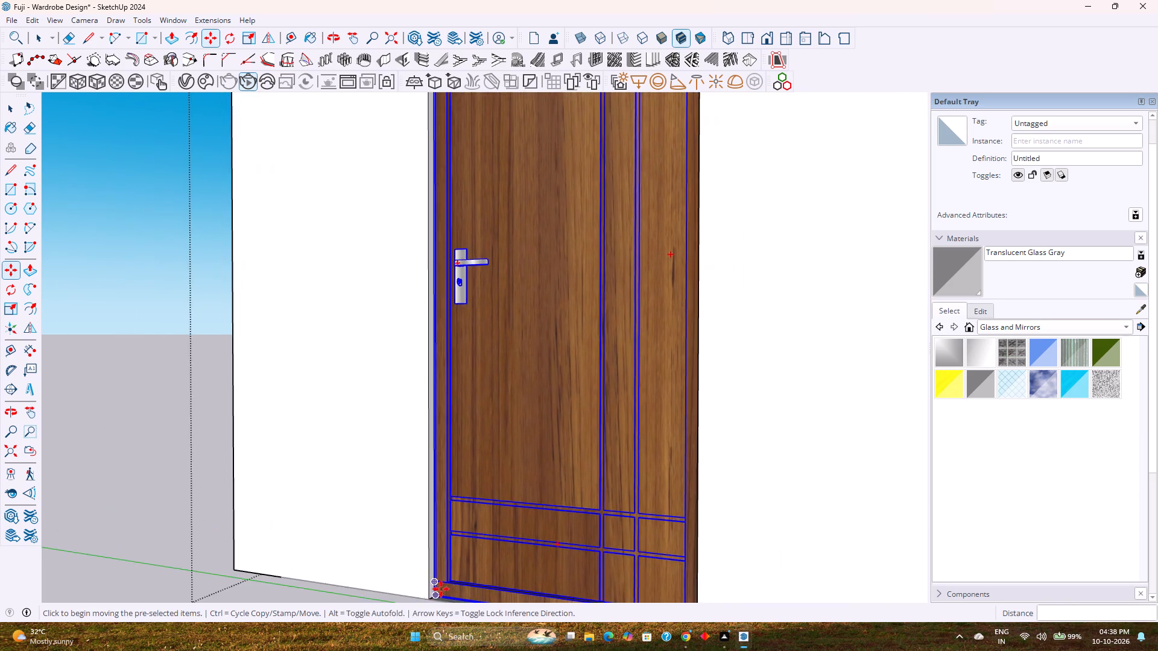
# Examine how the door's new sill and jambs meet both bottom corners of the wall opening.
pyautogui.scroll(-7, 451, 579)
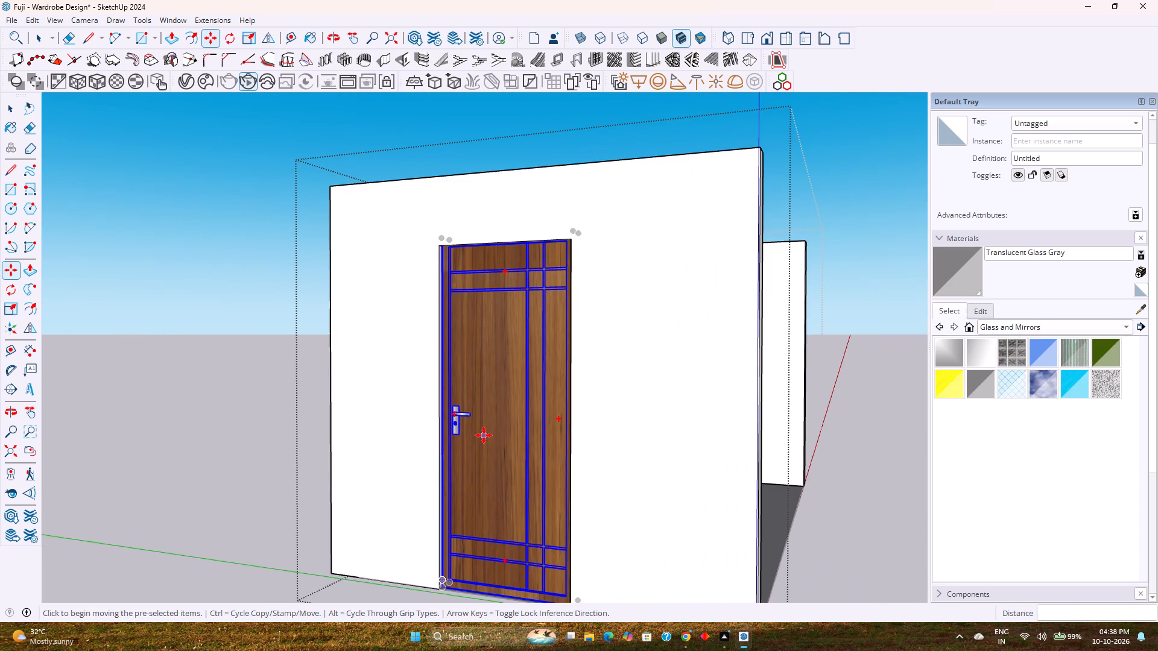
pyautogui.moveTo(501, 483); pyautogui.dragTo(496, 412, button='middle')
pyautogui.scroll(13, 539, 514)
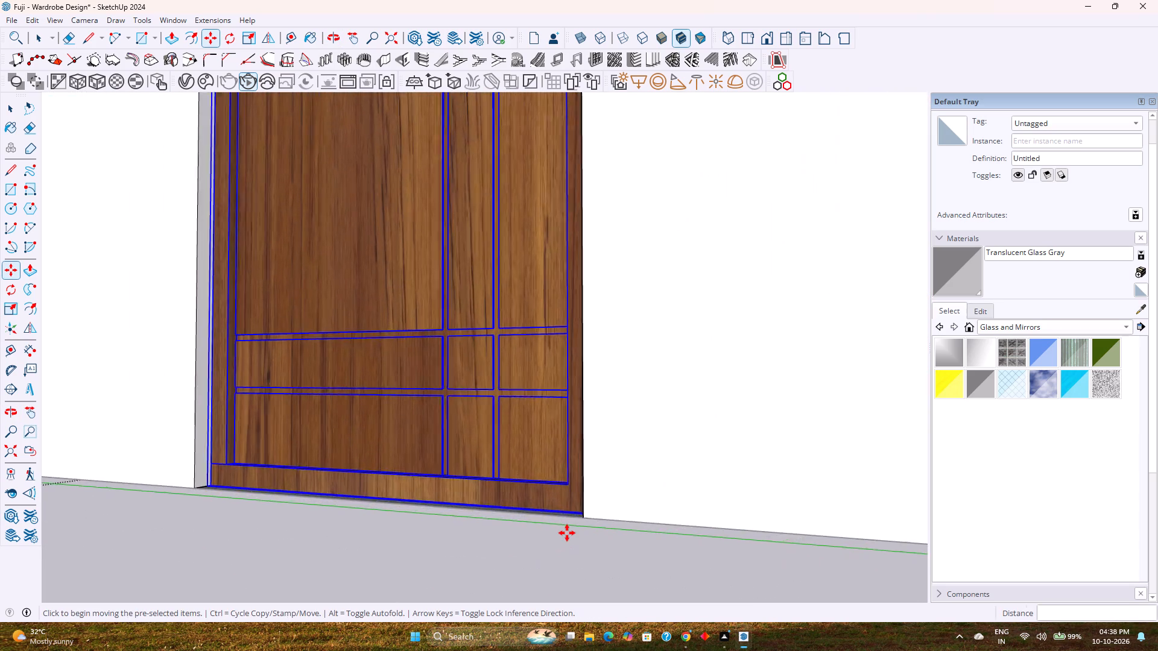
pyautogui.scroll(5, 567, 533)
pyautogui.moveTo(565, 518); pyautogui.dragTo(751, 527, button='middle')
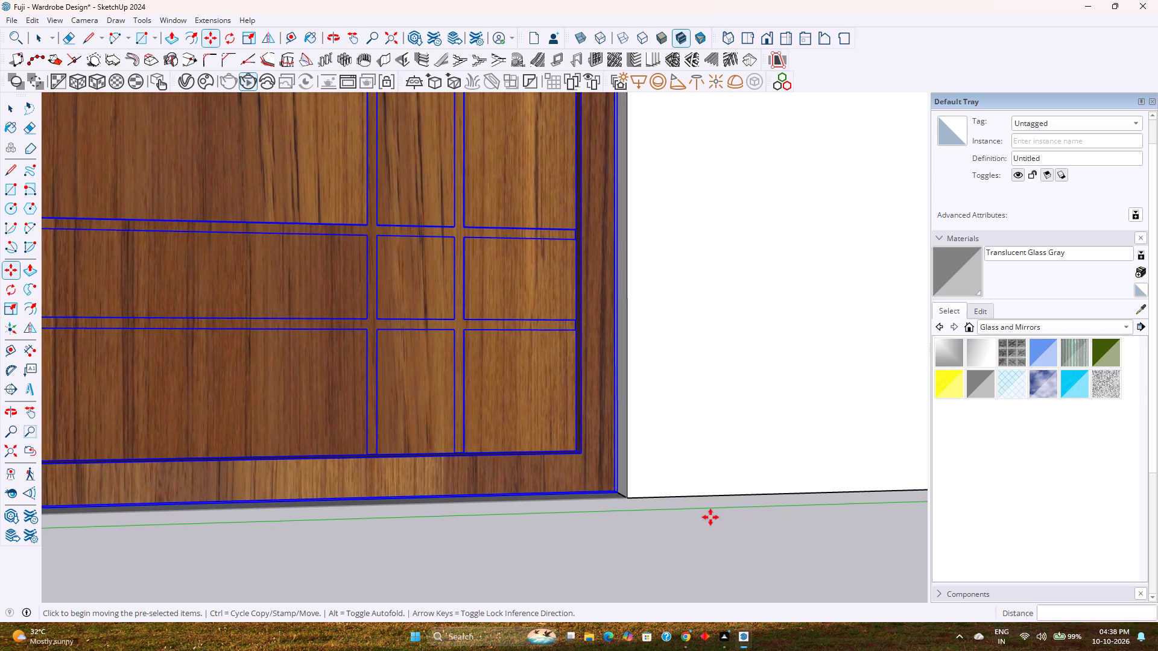
pyautogui.keyDown('shift'); pyautogui.moveTo(603, 468); pyautogui.dragTo(646, 538, button='middle'); pyautogui.keyUp('shift')
pyautogui.scroll(-9, 633, 518)
pyautogui.keyDown('shift'); pyautogui.moveTo(613, 509); pyautogui.dragTo(648, 636, button='middle'); pyautogui.keyUp('shift')
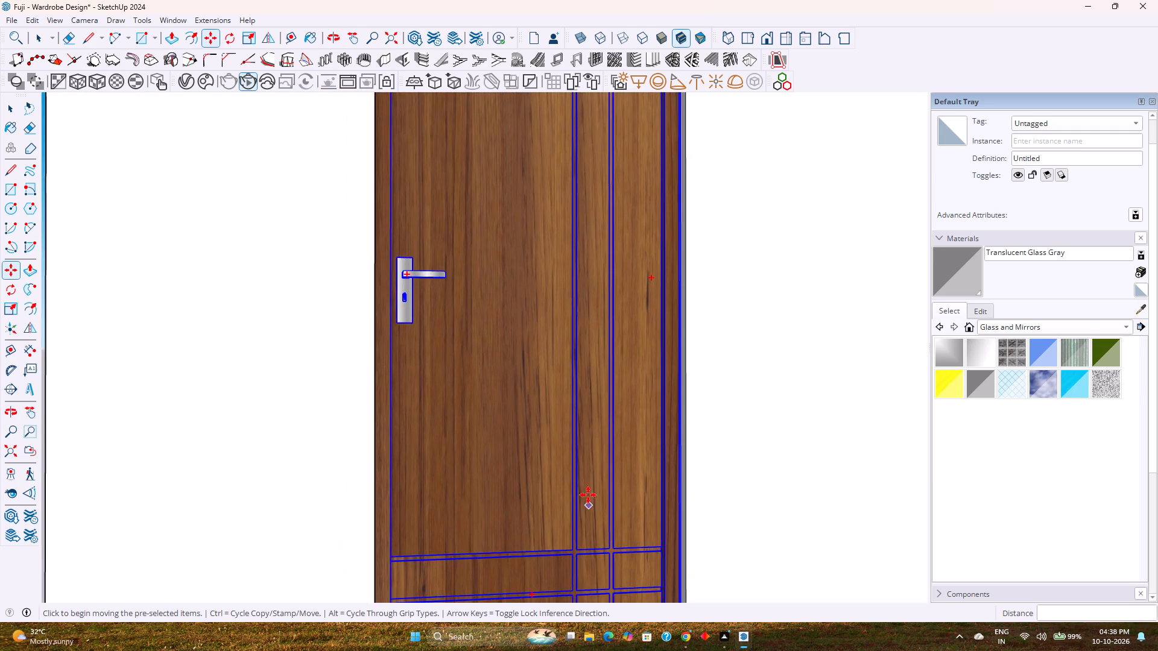
pyautogui.scroll(-3, 588, 489)
pyautogui.keyDown('shift'); pyautogui.moveTo(583, 467); pyautogui.dragTo(616, 623, button='middle'); pyautogui.keyUp('shift')
pyautogui.keyDown('shift'); pyautogui.scroll(-1, 616, 623); pyautogui.keyUp('shift')
# Scale the whole door vertically from its top to about 0.98 so it meets the opening's top edge.
pyautogui.press('s')
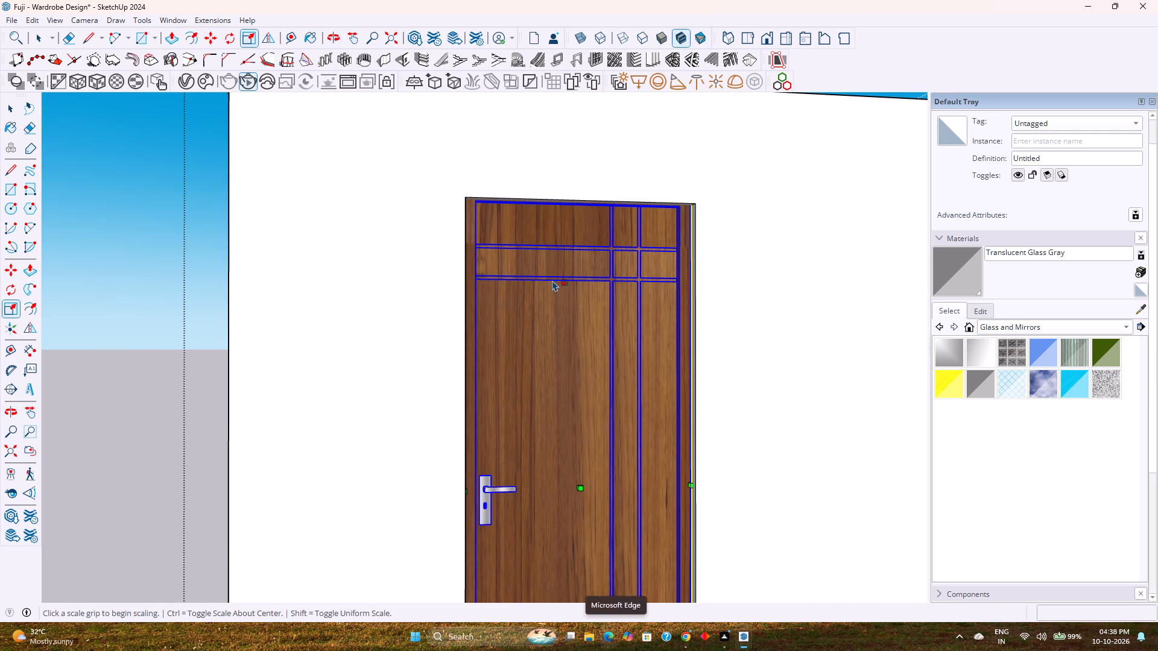
pyautogui.press('s')
pyautogui.scroll(-1, 606, 228)
pyautogui.moveTo(608, 229); pyautogui.dragTo(501, 362, button='middle')
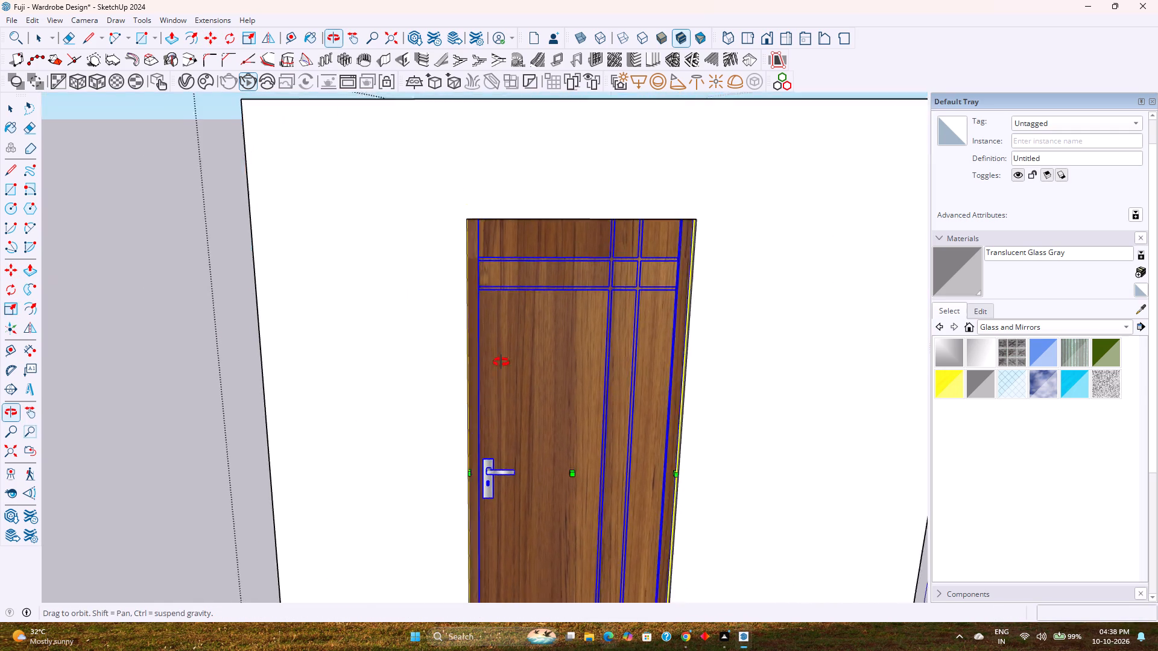
pyautogui.moveTo(501, 362); pyautogui.dragTo(396, 430, button='middle')
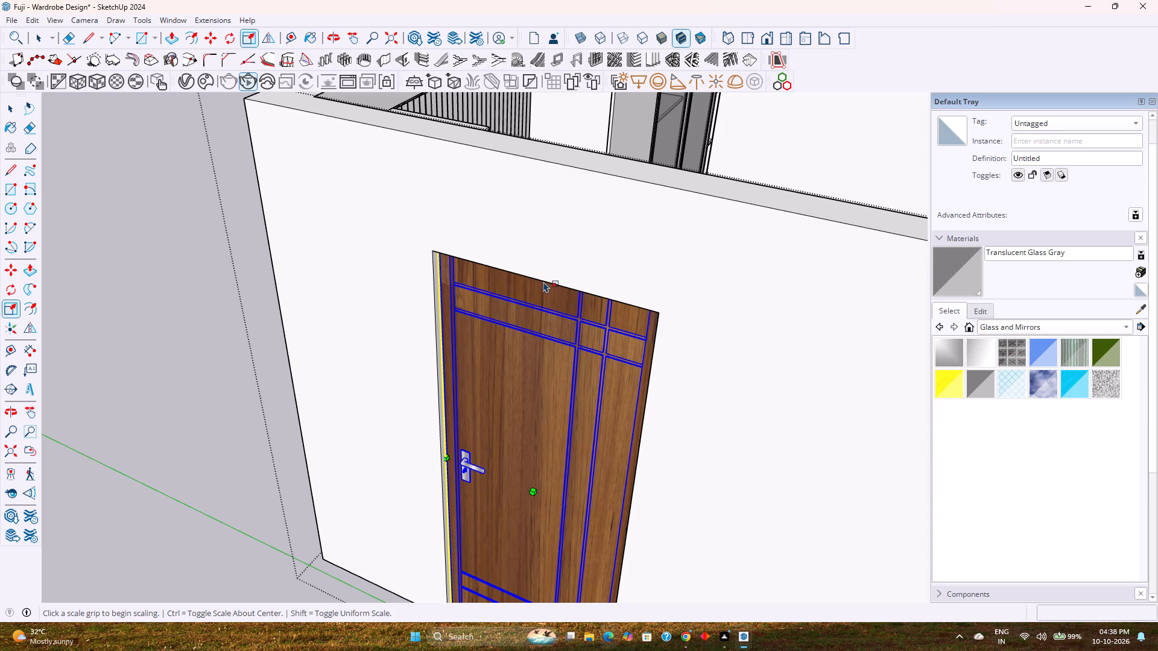
pyautogui.moveTo(558, 260); pyautogui.dragTo(484, 292, button='middle')
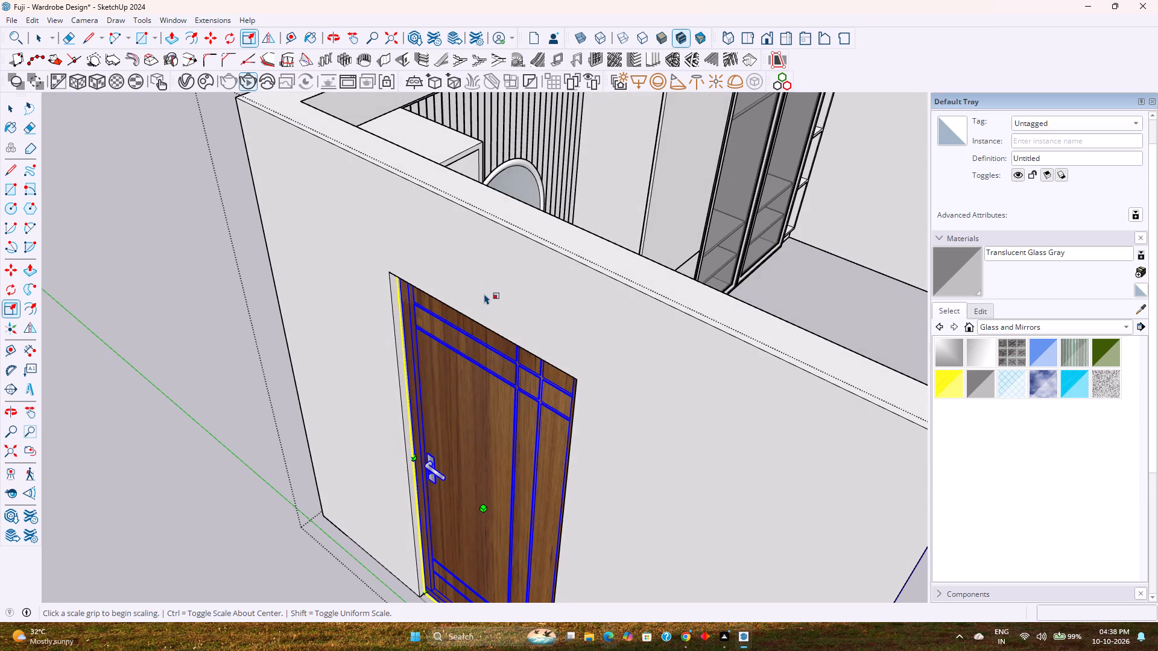
pyautogui.press('k')
pyautogui.scroll(3, 501, 303)
pyautogui.click(492, 295)
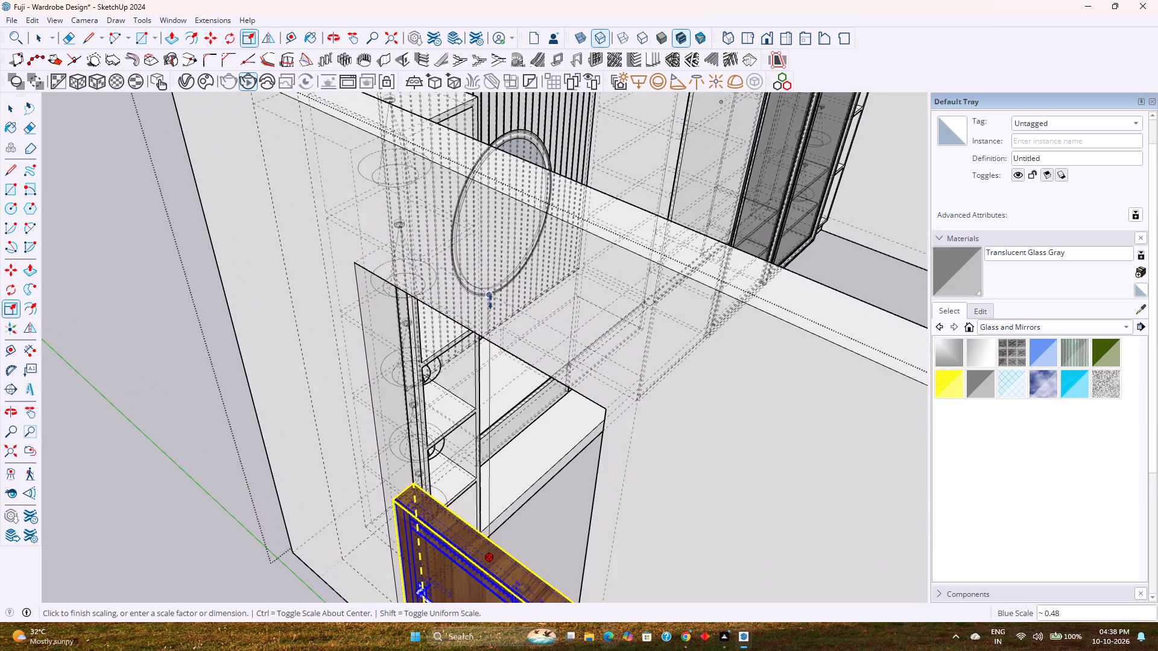
pyautogui.press('k')
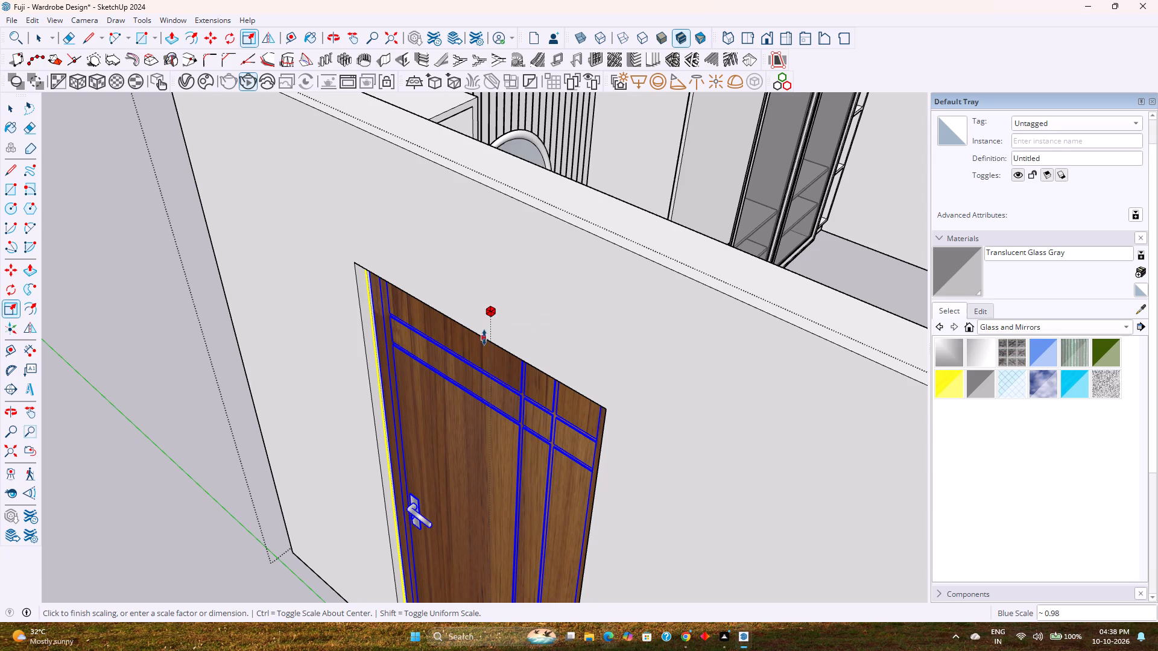
pyautogui.click(484, 338)
pyautogui.moveTo(475, 356); pyautogui.dragTo(532, 276, button='middle')
pyautogui.scroll(-4, 543, 277)
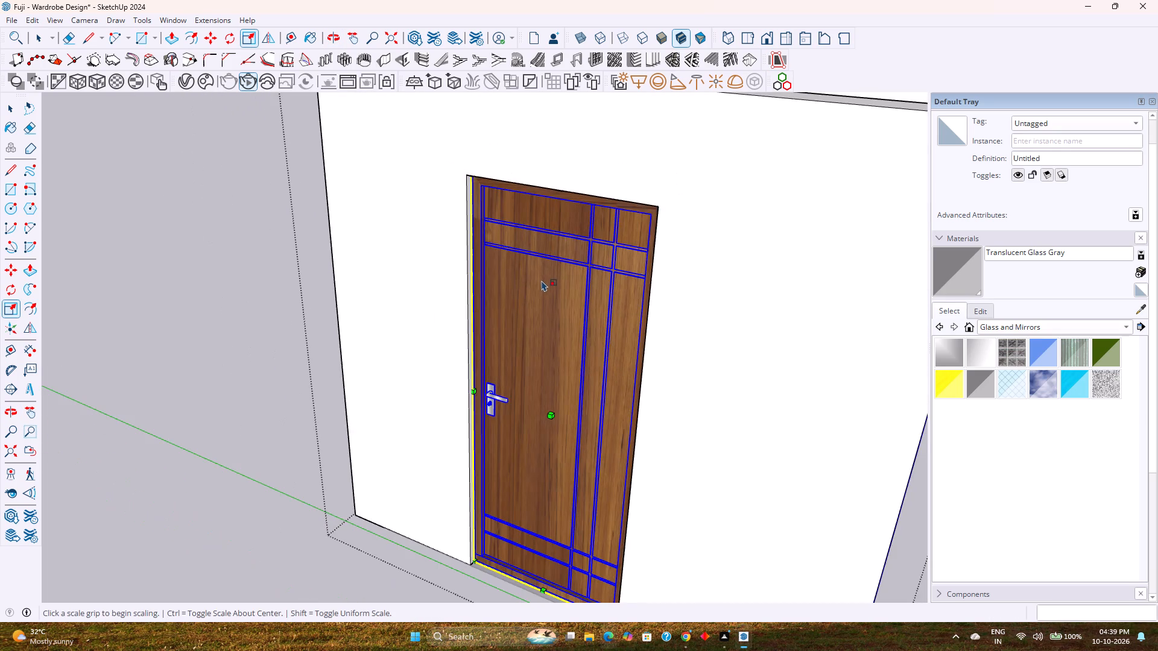
pyautogui.keyDown('shift'); pyautogui.moveTo(541, 281); pyautogui.dragTo(492, 358, button='middle'); pyautogui.keyUp('shift')
pyautogui.moveTo(491, 359); pyautogui.dragTo(562, 274, button='middle')
pyautogui.press('space')
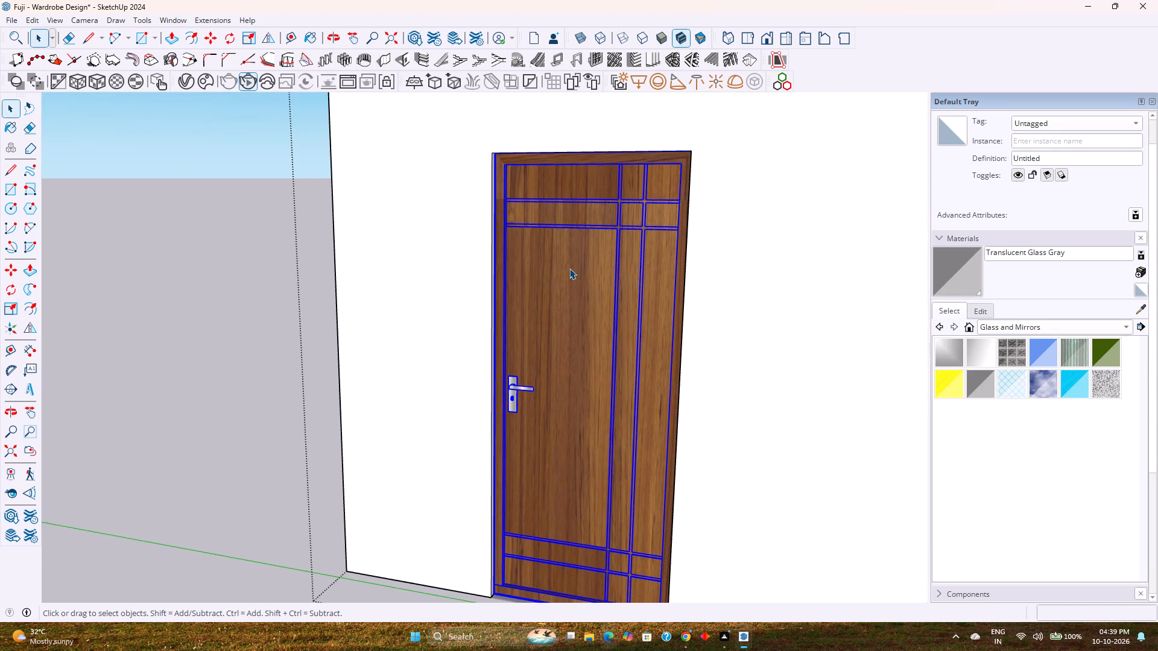
pyautogui.press('Escape')
# Open the room's floor group and Push/Pull the flat floor face up 0.5" into a thin slab.
pyautogui.scroll(-4, 568, 271)
pyautogui.scroll(1, 581, 512)
pyautogui.moveTo(581, 512); pyautogui.dragTo(576, 508, button='middle')
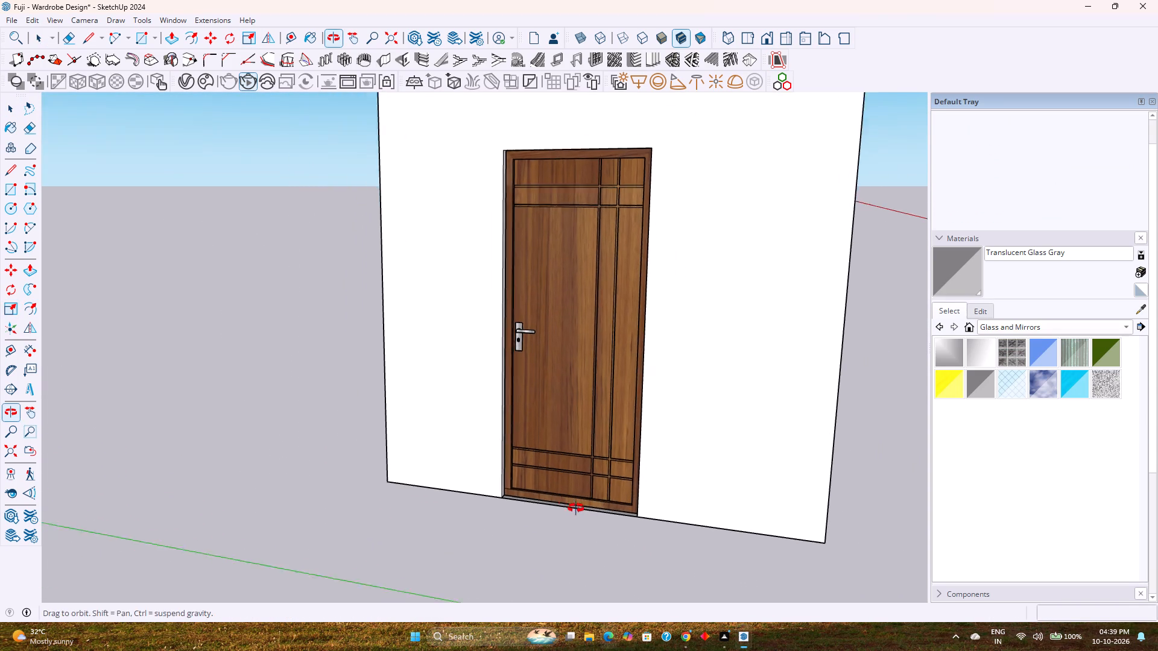
pyautogui.moveTo(576, 508); pyautogui.dragTo(554, 491, button='middle')
pyautogui.scroll(13, 506, 502)
pyautogui.moveTo(482, 467); pyautogui.dragTo(226, 385, button='middle')
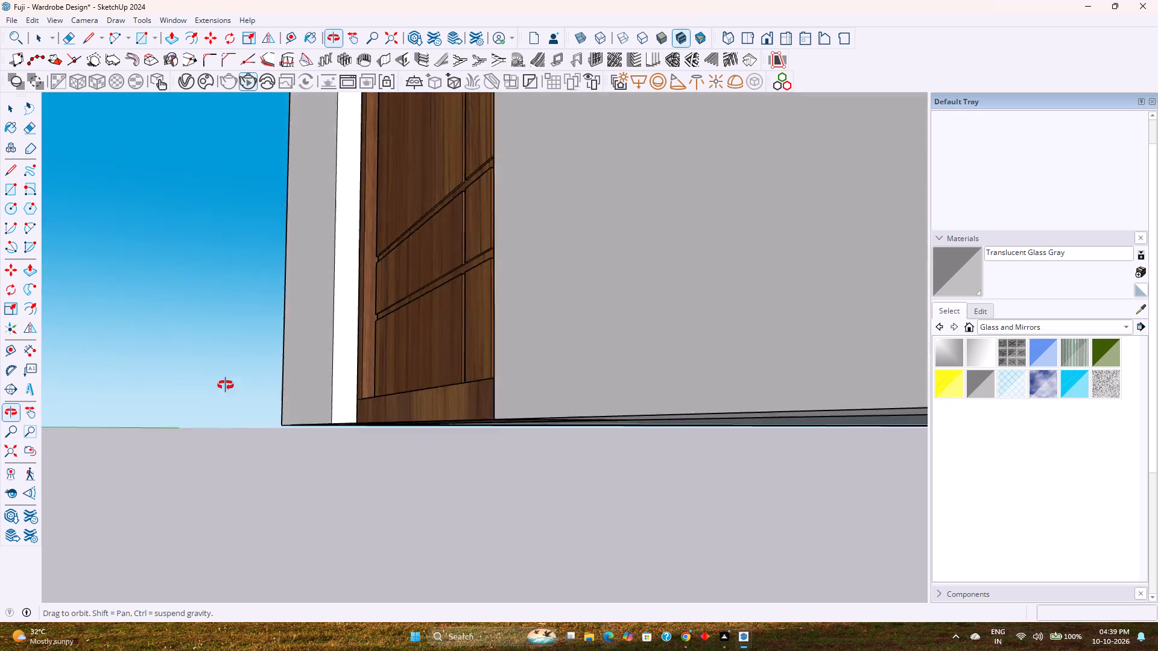
pyautogui.moveTo(226, 385); pyautogui.dragTo(253, 330, button='middle')
pyautogui.scroll(-7, 253, 330)
pyautogui.moveTo(253, 330); pyautogui.dragTo(252, 330, button='middle')
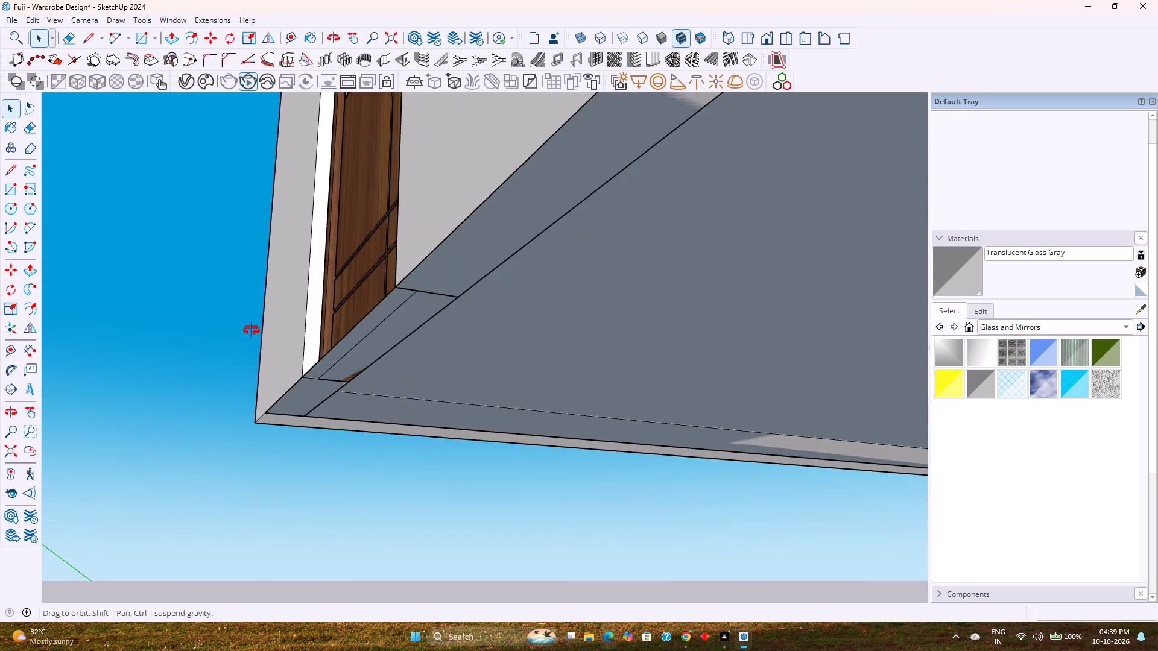
pyautogui.moveTo(252, 330); pyautogui.dragTo(204, 399, button='middle')
pyautogui.scroll(-4, 210, 392)
pyautogui.moveTo(459, 457); pyautogui.dragTo(396, 345, button='middle')
pyautogui.doubleClick(426, 324)
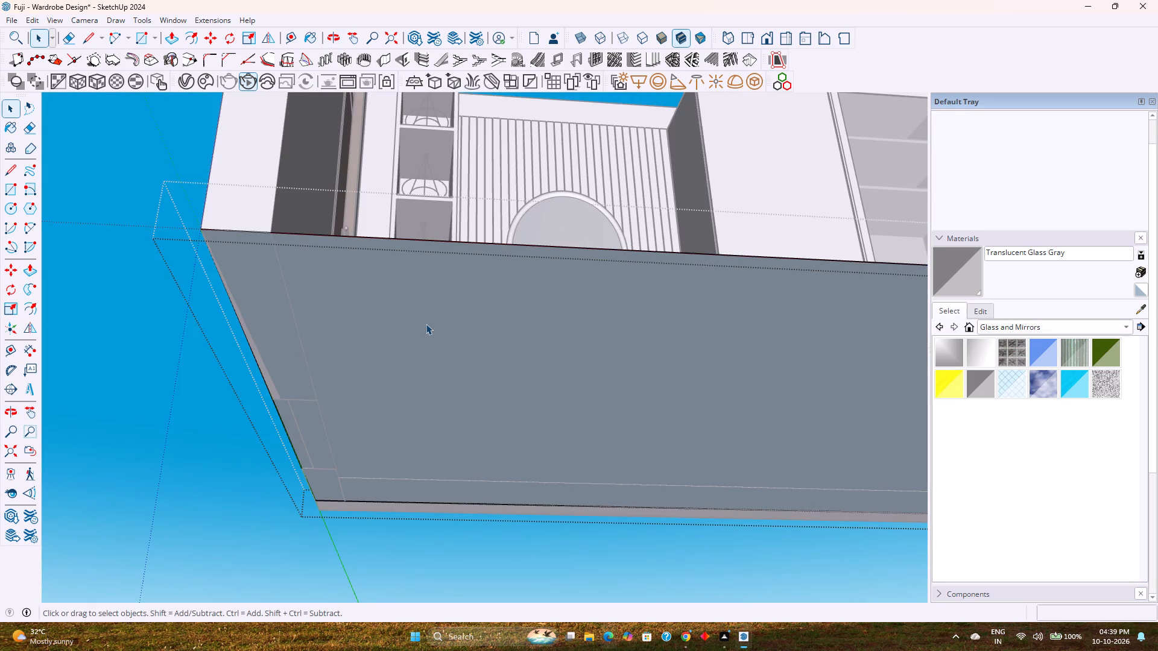
pyautogui.scroll(-1, 426, 324)
pyautogui.moveTo(426, 324); pyautogui.dragTo(414, 476, button='middle')
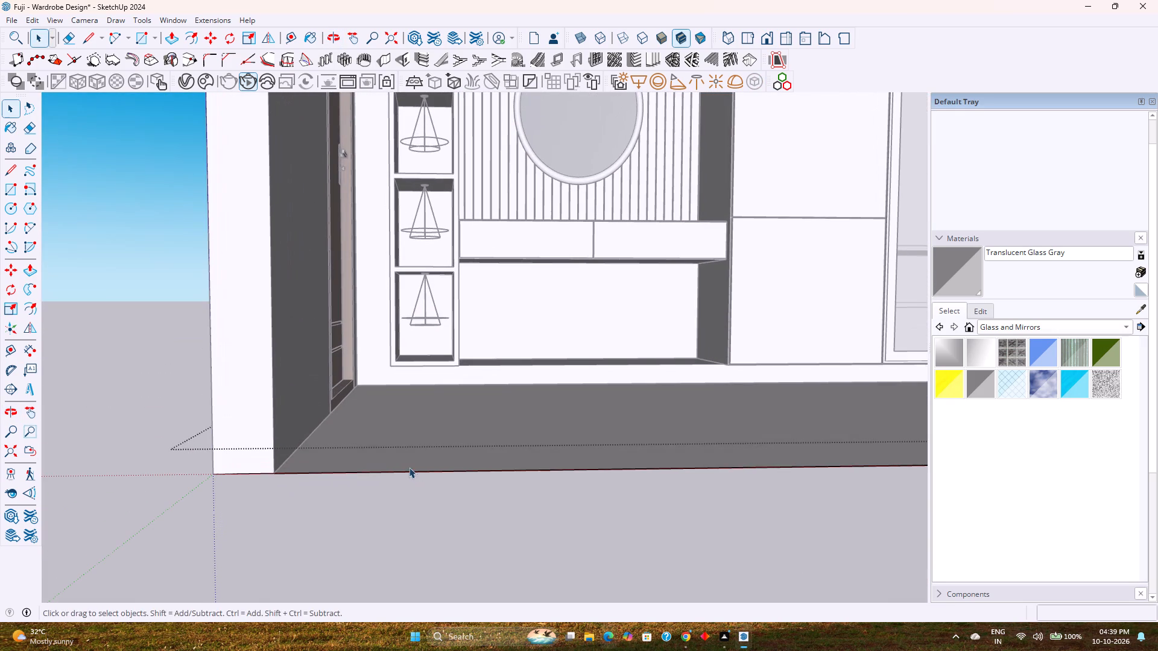
pyautogui.press('p')
pyautogui.click(420, 448)
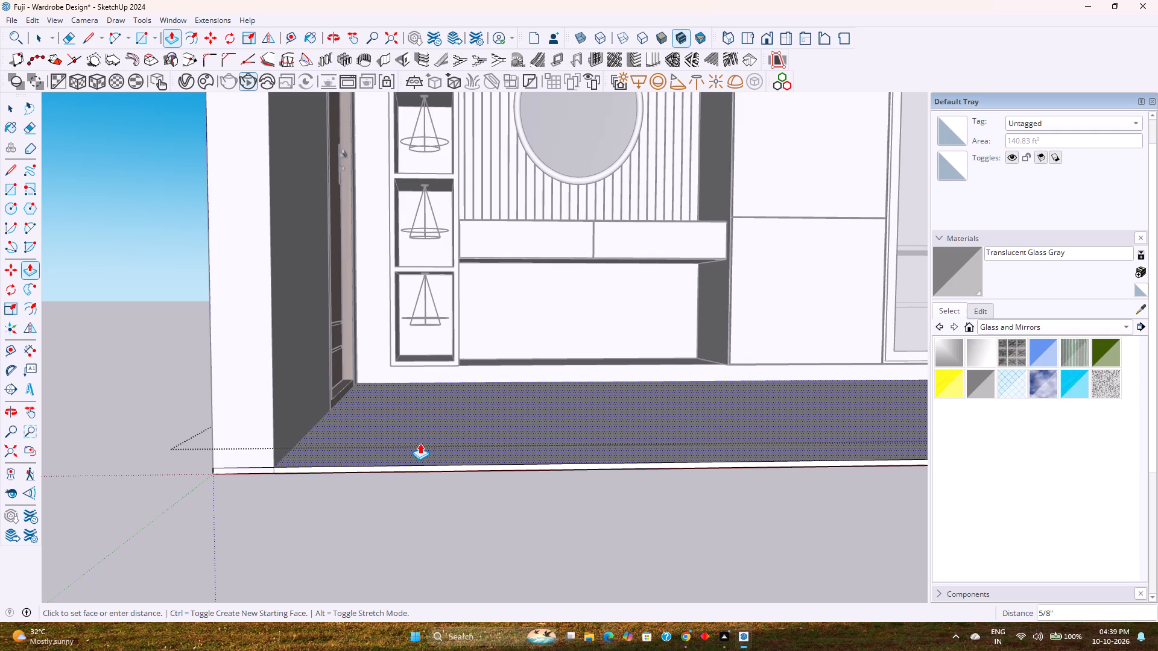
pyautogui.write('0.5')
pyautogui.press('Return')
pyautogui.press('space')
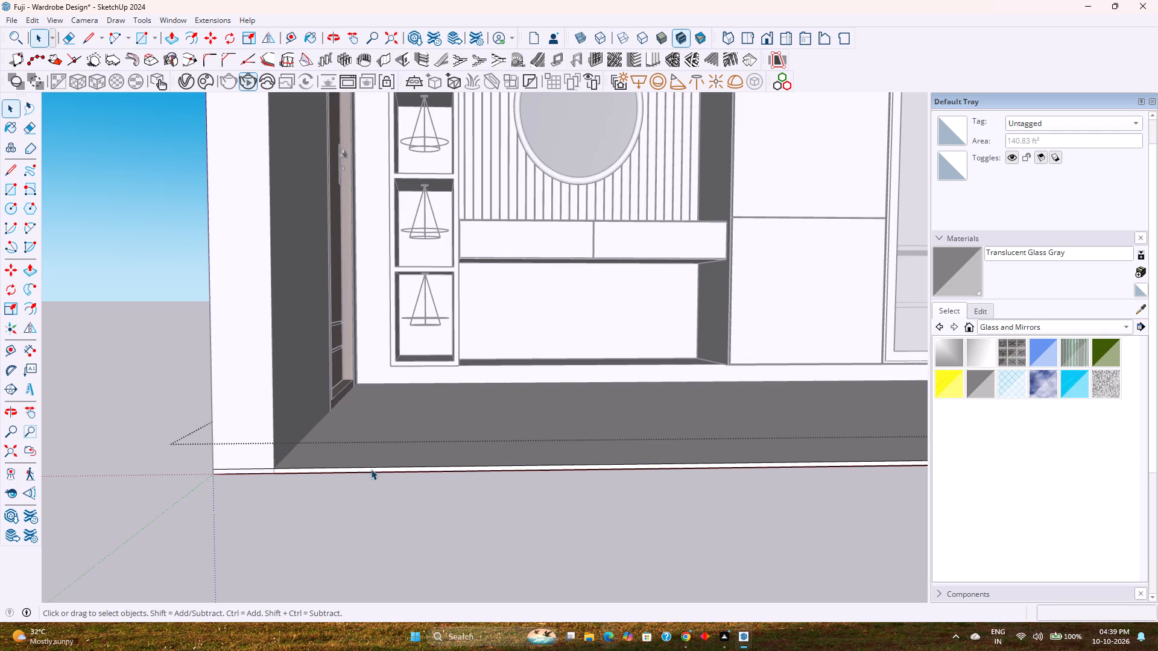
pyautogui.moveTo(371, 469); pyautogui.dragTo(412, 423, button='middle')
pyautogui.scroll(-5, 428, 425)
pyautogui.press('Escape')
# Move the floor slab down by its 0.5" thickness, taking its front top corner to the bottom corner, and leave the room group.
pyautogui.moveTo(427, 425); pyautogui.dragTo(381, 493, button='middle')
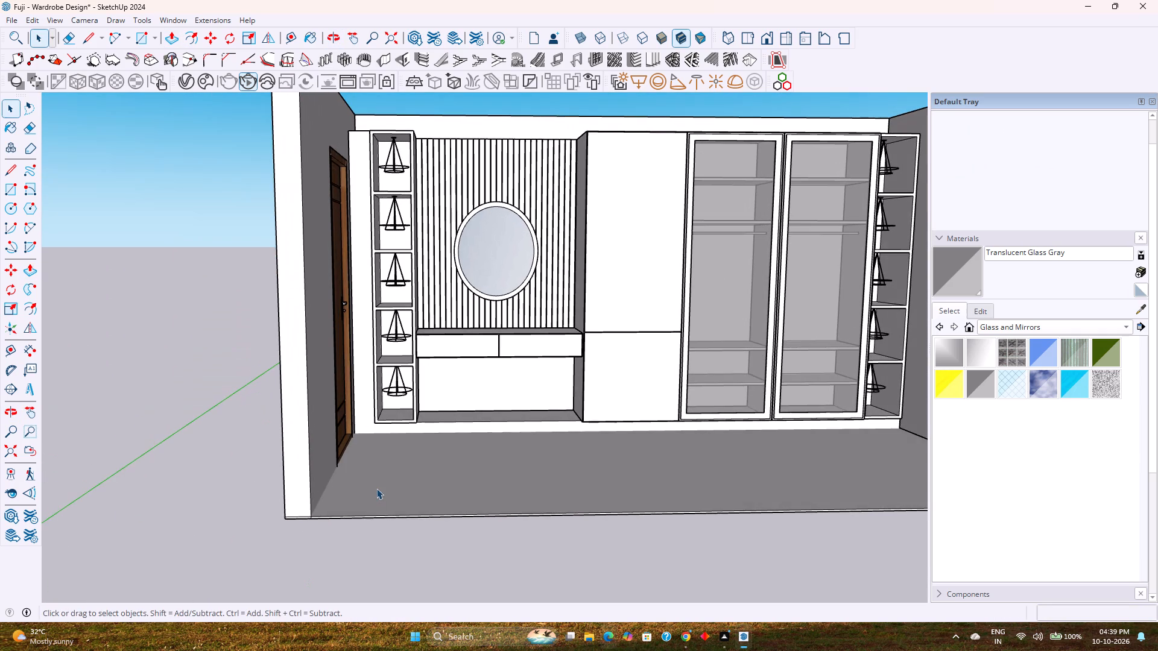
pyautogui.click(376, 488)
pyautogui.press('m')
pyautogui.scroll(2, 306, 520)
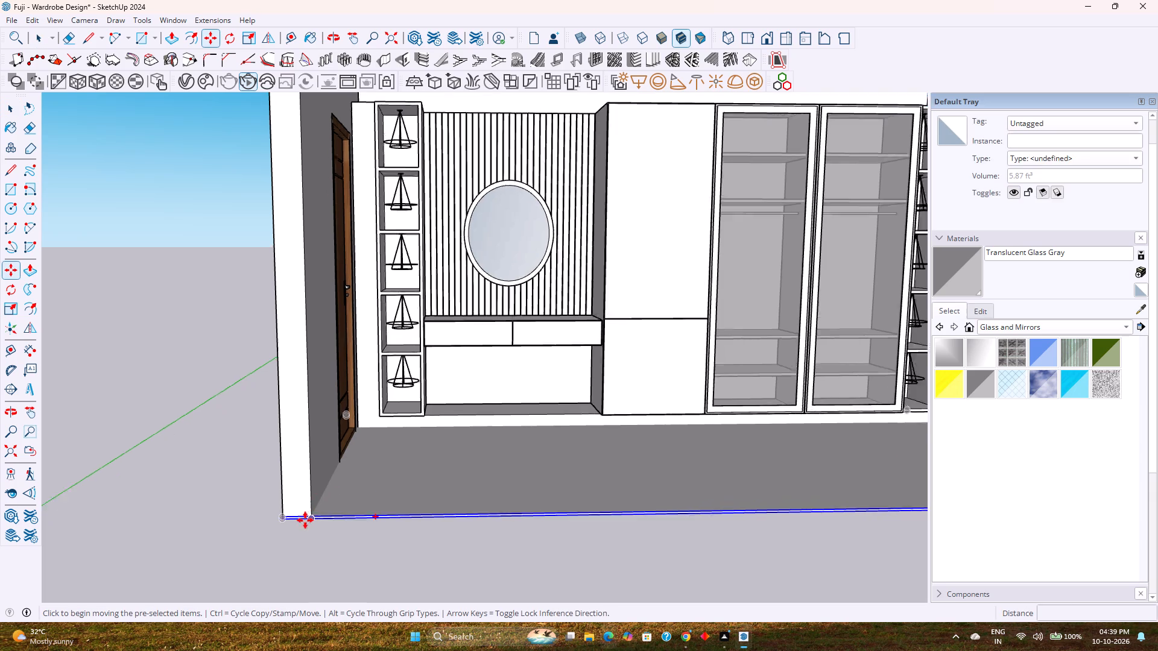
pyautogui.scroll(11, 305, 520)
pyautogui.click(284, 483)
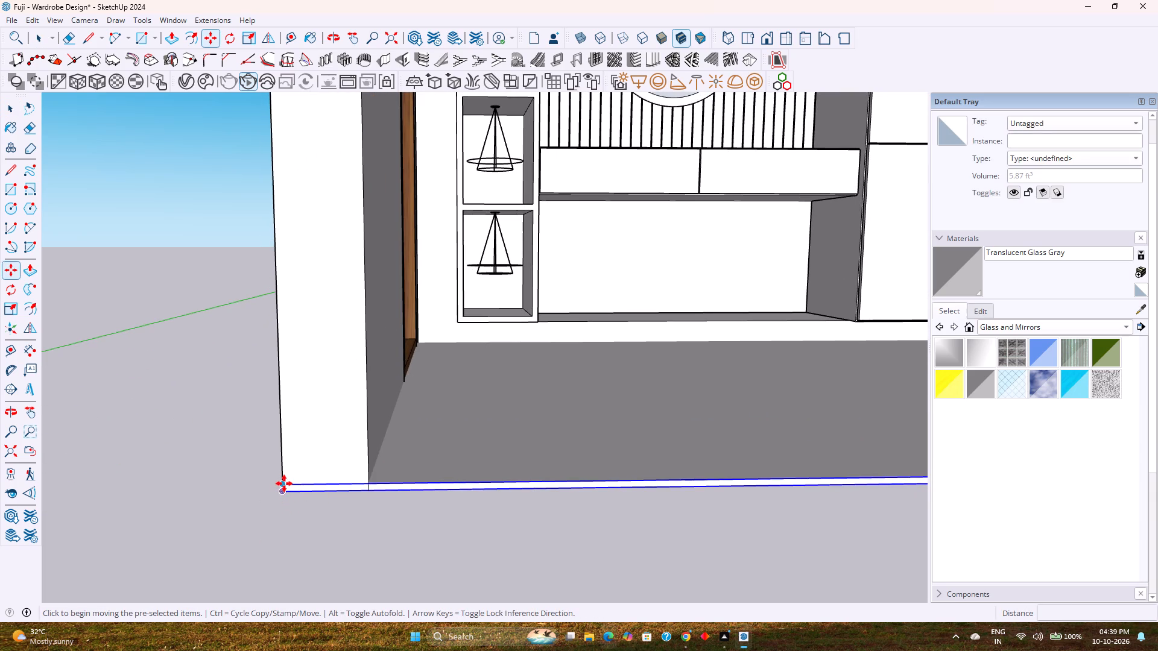
pyautogui.click(283, 492)
pyautogui.press('space')
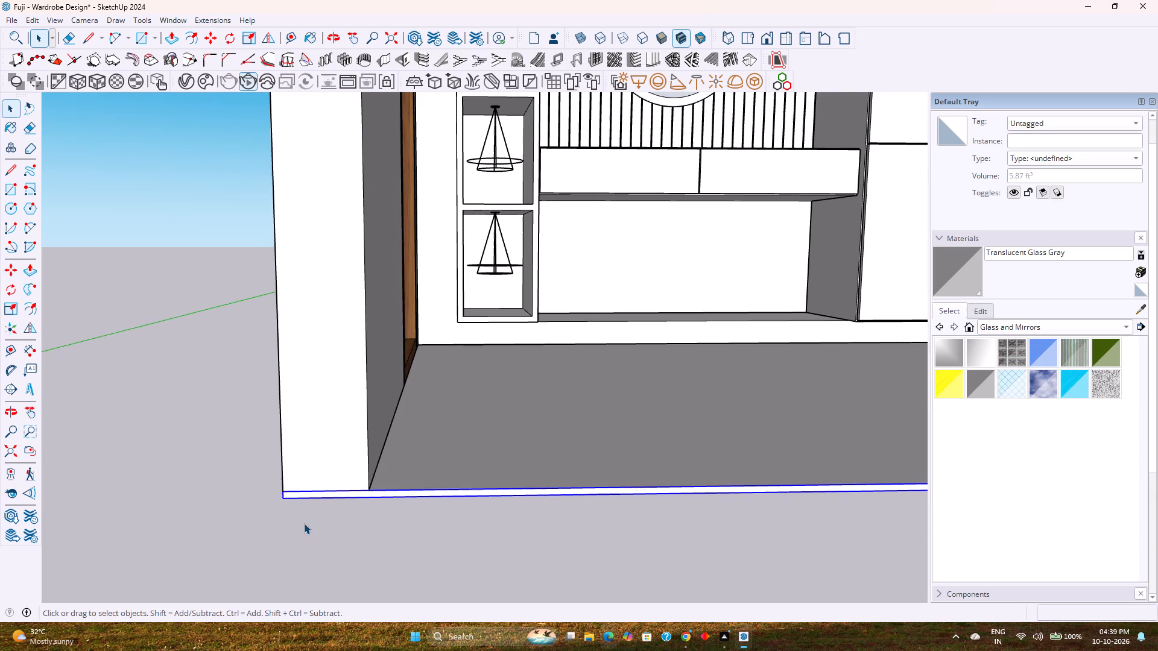
pyautogui.press('Escape')
pyautogui.scroll(-12, 305, 519)
pyautogui.press('Escape')
pyautogui.scroll(-6, 307, 516)
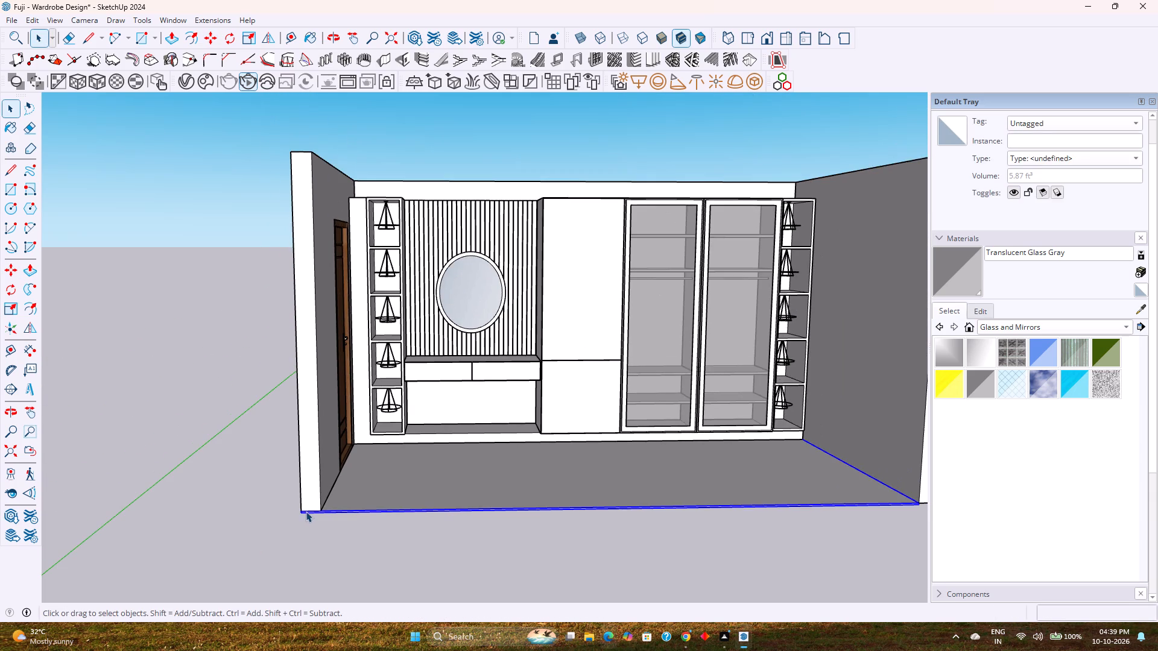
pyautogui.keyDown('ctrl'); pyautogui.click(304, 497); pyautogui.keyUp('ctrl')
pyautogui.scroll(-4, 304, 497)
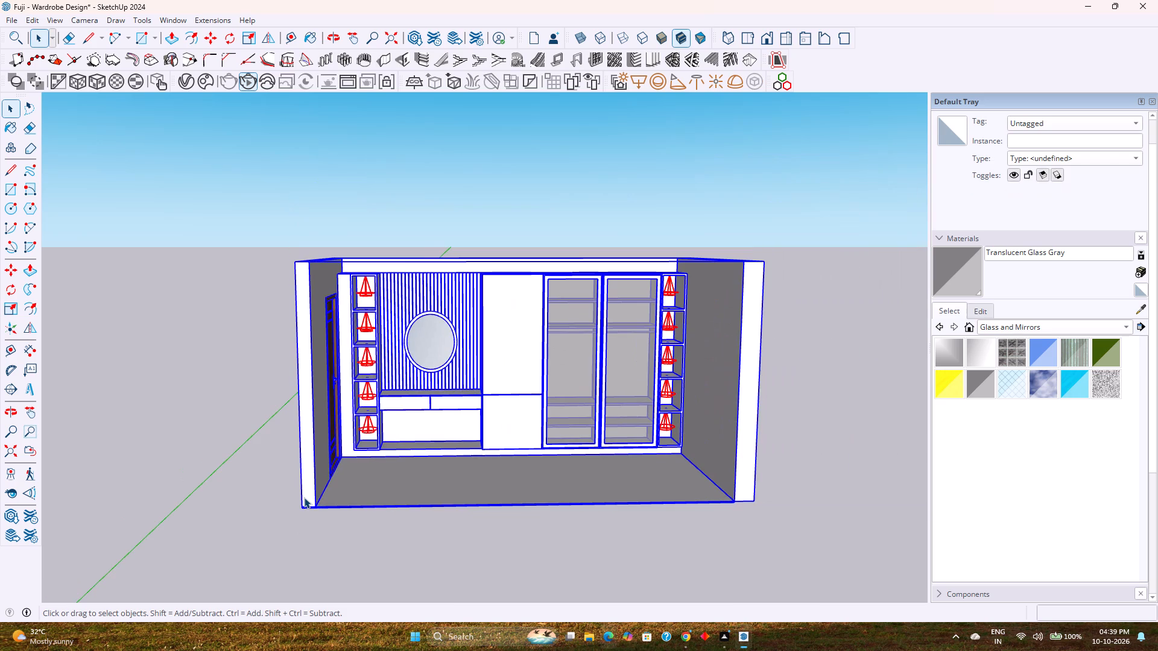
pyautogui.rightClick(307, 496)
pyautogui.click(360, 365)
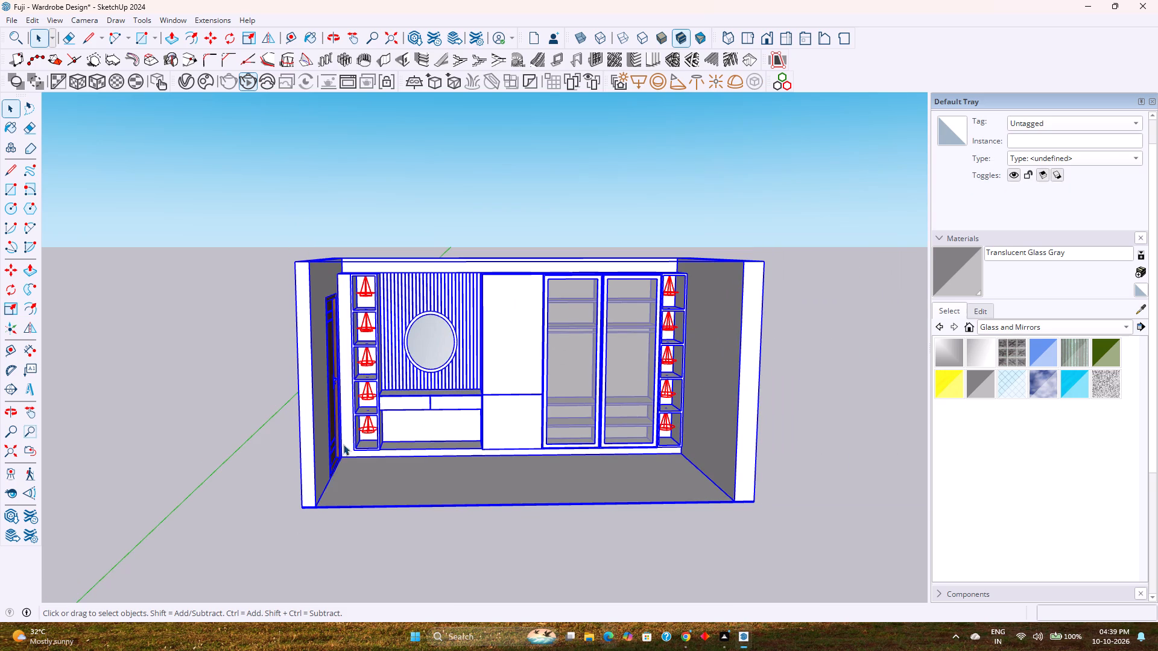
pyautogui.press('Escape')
# Open the room group and scale the floor slab along the green axis toward the back wall's outer edge.
pyautogui.moveTo(286, 525); pyautogui.dragTo(327, 453, button='middle')
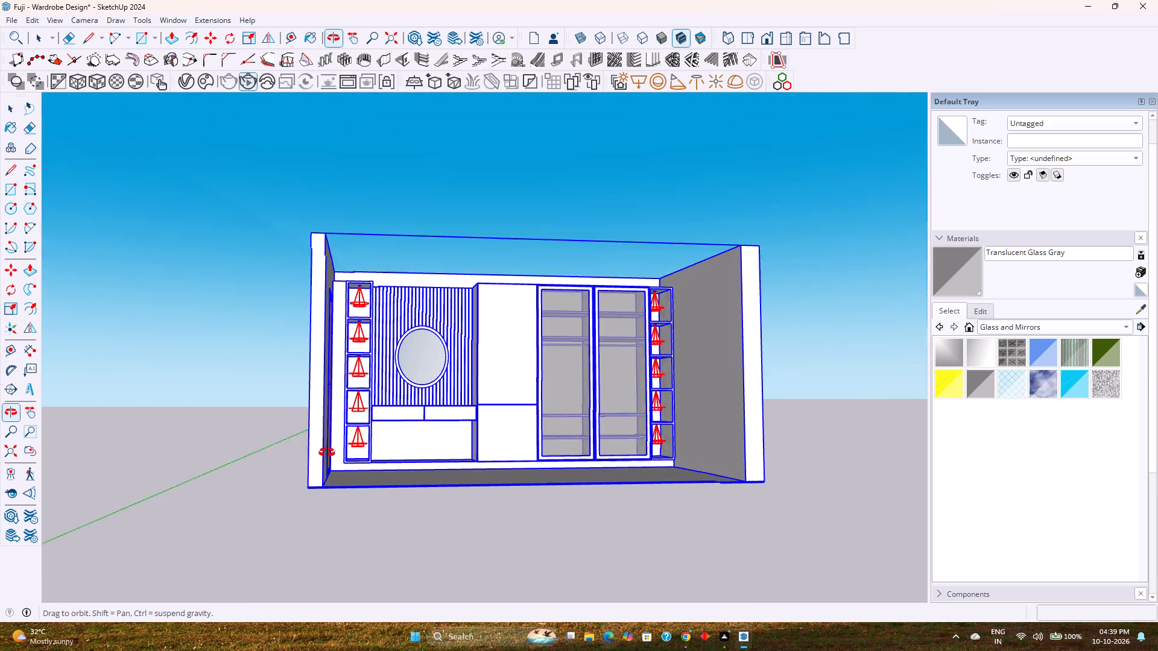
pyautogui.moveTo(327, 453); pyautogui.dragTo(402, 477, button='middle')
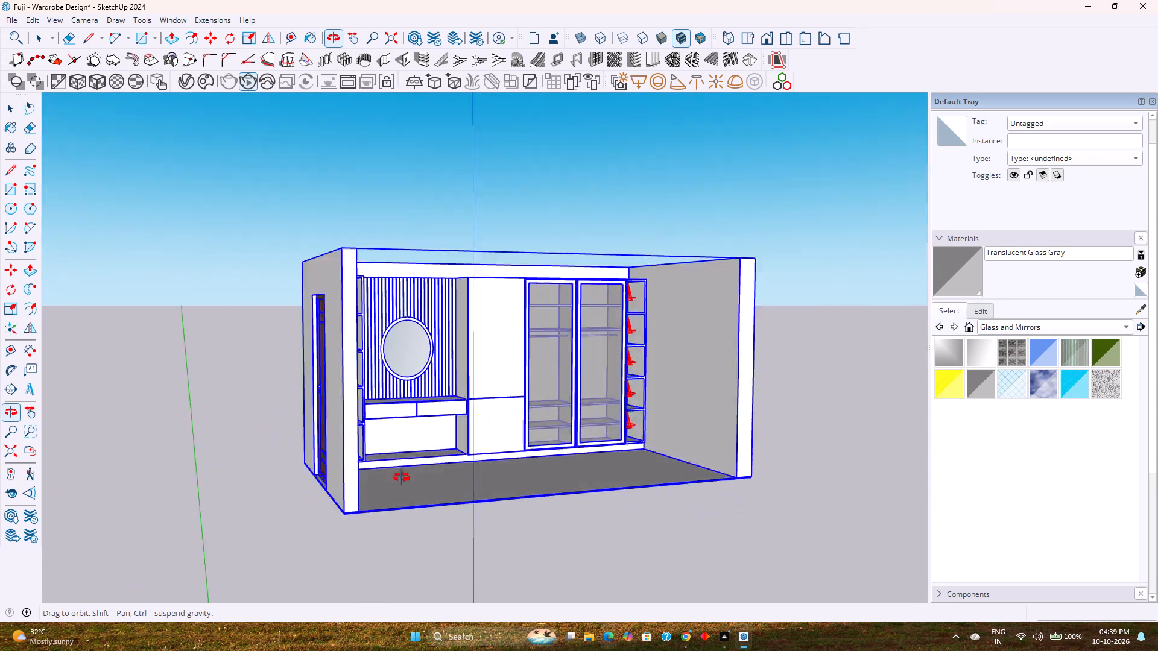
pyautogui.moveTo(402, 477); pyautogui.dragTo(394, 417, button='middle')
pyautogui.scroll(4, 353, 513)
pyautogui.moveTo(348, 509); pyautogui.dragTo(590, 373, button='middle')
pyautogui.doubleClick(504, 379)
pyautogui.scroll(6, 326, 423)
pyautogui.click(376, 376)
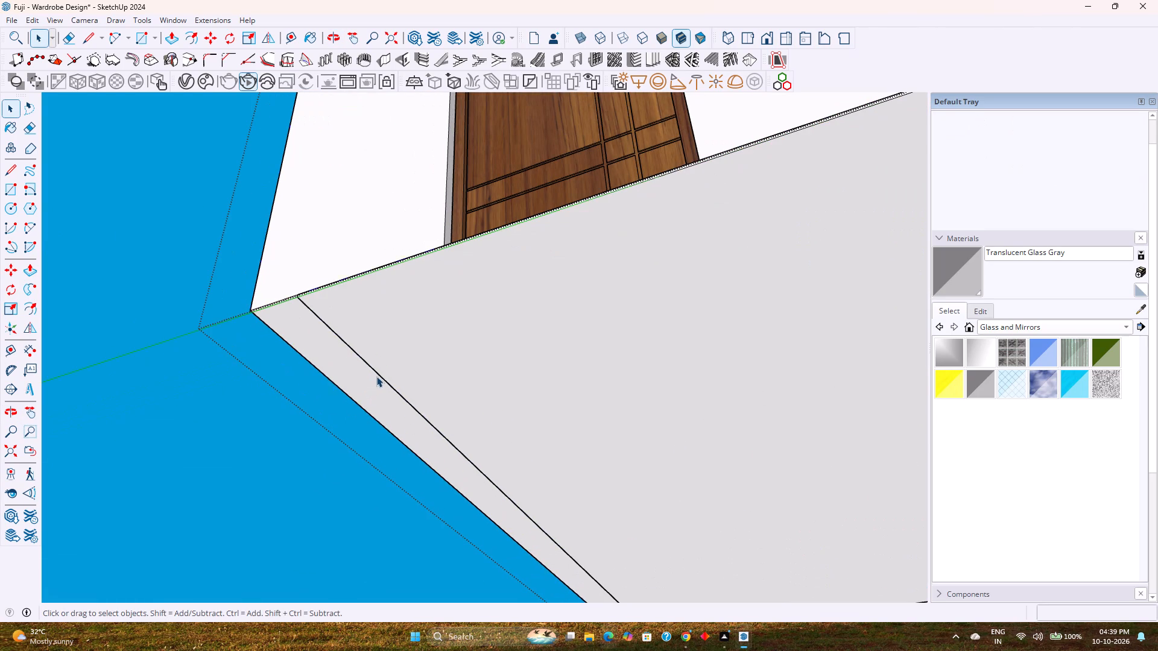
pyautogui.doubleClick(378, 376)
pyautogui.moveTo(378, 376); pyautogui.dragTo(510, 577, button='middle')
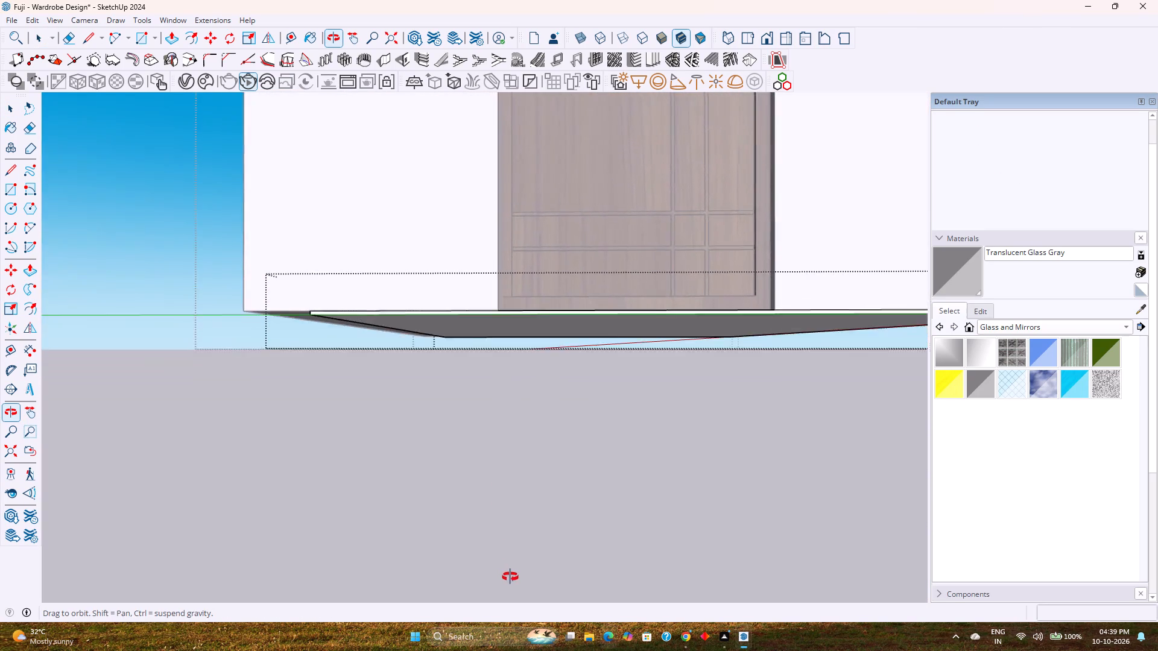
pyautogui.moveTo(510, 577); pyautogui.dragTo(712, 423, button='middle')
pyautogui.press('Escape')
pyautogui.click(391, 321)
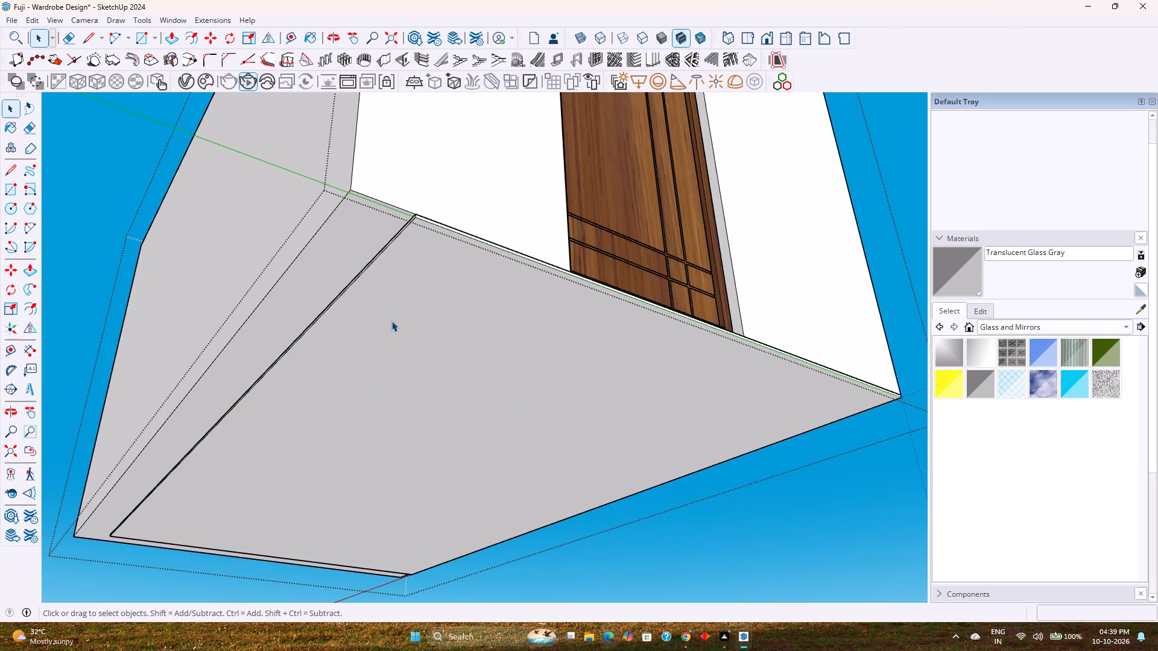
pyautogui.press('s')
pyautogui.moveTo(366, 319); pyautogui.dragTo(352, 327, button='middle')
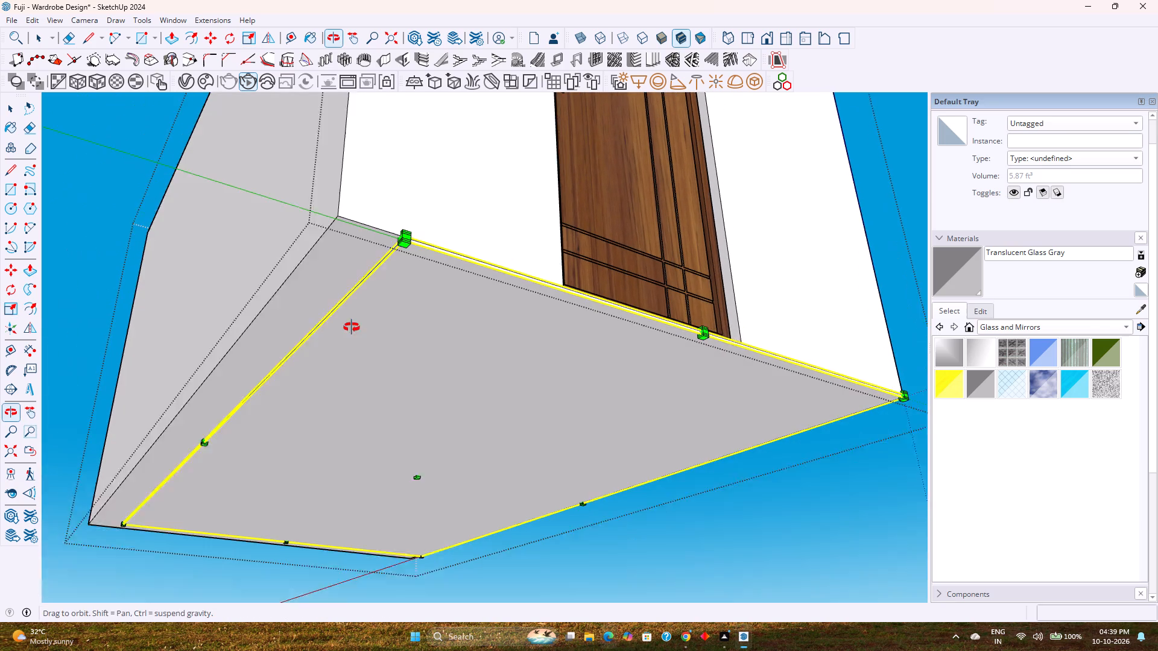
pyautogui.moveTo(352, 327); pyautogui.dragTo(347, 325, button='middle')
pyautogui.scroll(10, 203, 451)
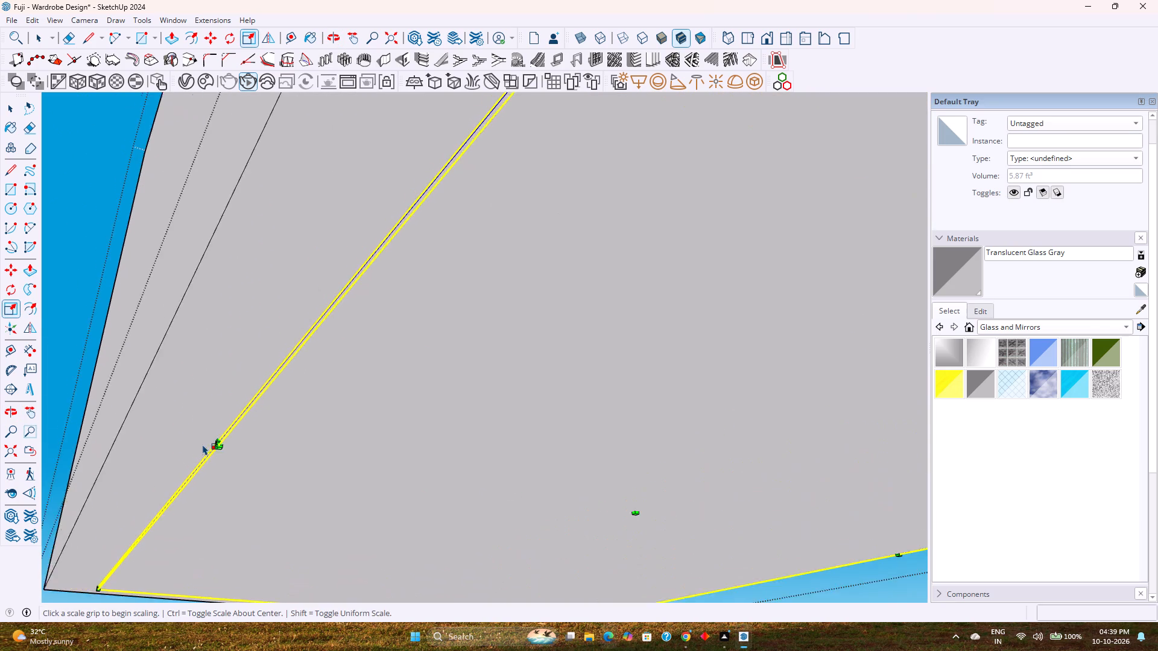
pyautogui.scroll(12, 203, 444)
pyautogui.click(260, 438)
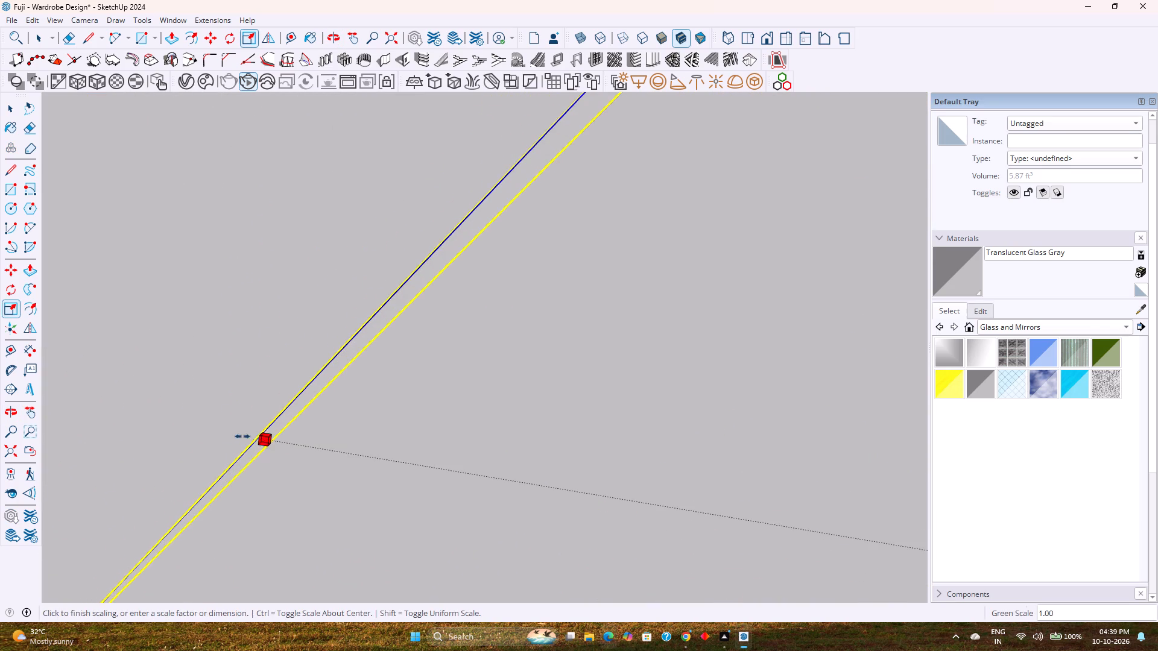
pyautogui.scroll(-20, 228, 430)
pyautogui.scroll(-7, 228, 430)
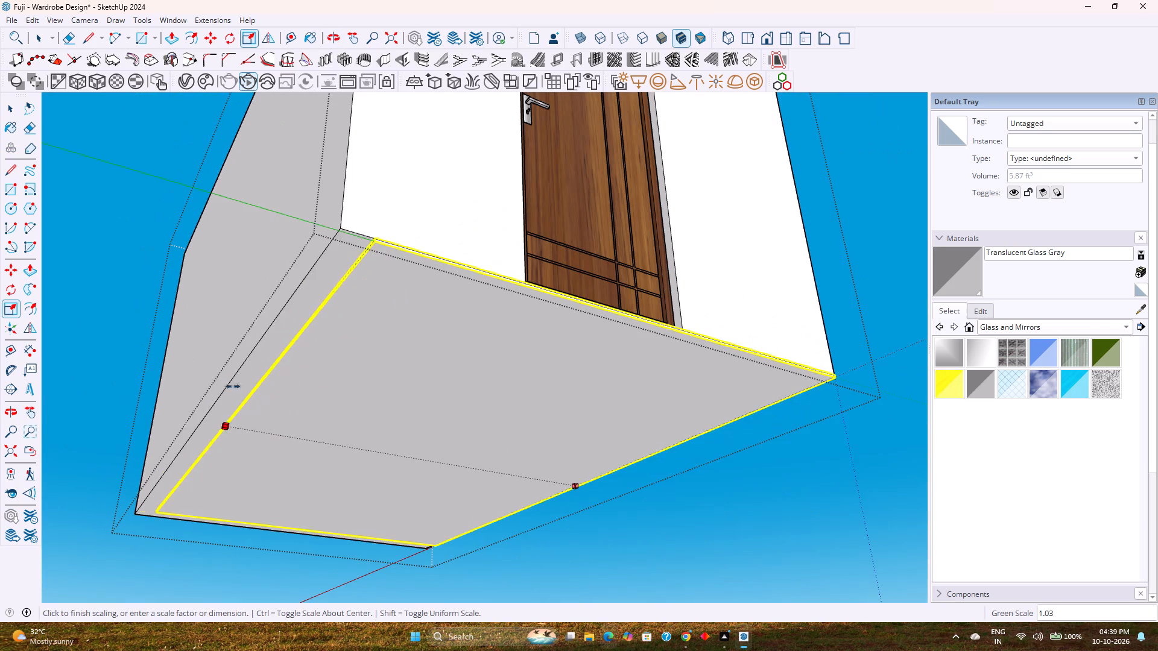
pyautogui.click(233, 378)
pyautogui.press('space')
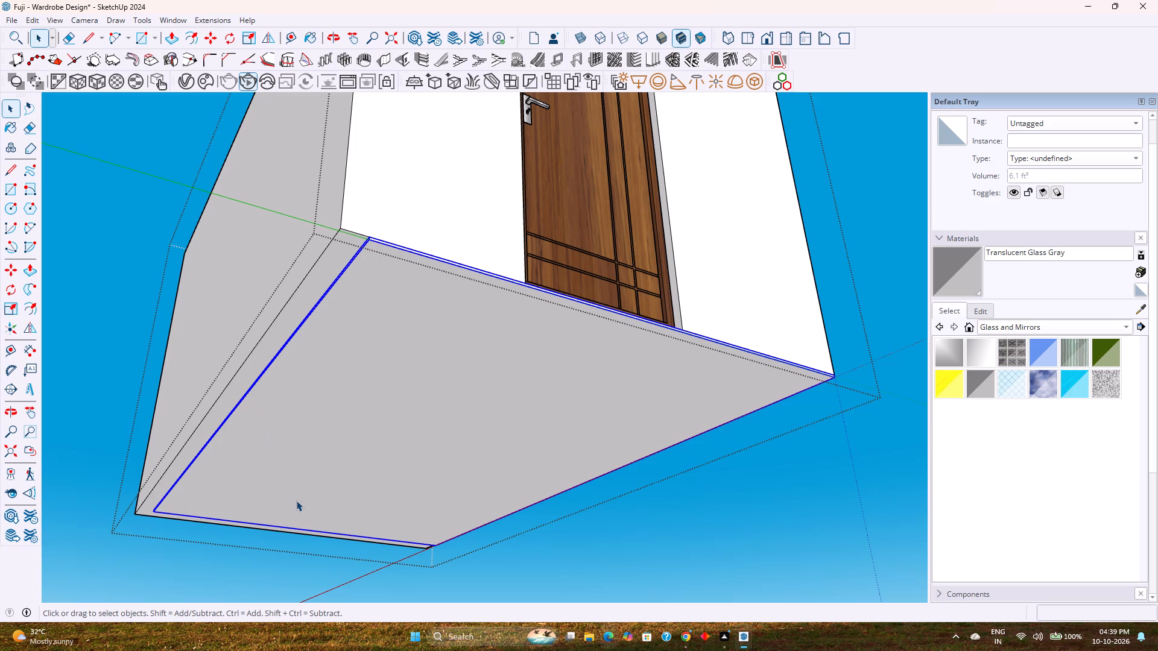
# Scale the floor slab further along the green axis until it reaches the back wall's outer bottom edge.
pyautogui.scroll(1, 247, 442)
pyautogui.moveTo(252, 441); pyautogui.dragTo(462, 401, button='middle')
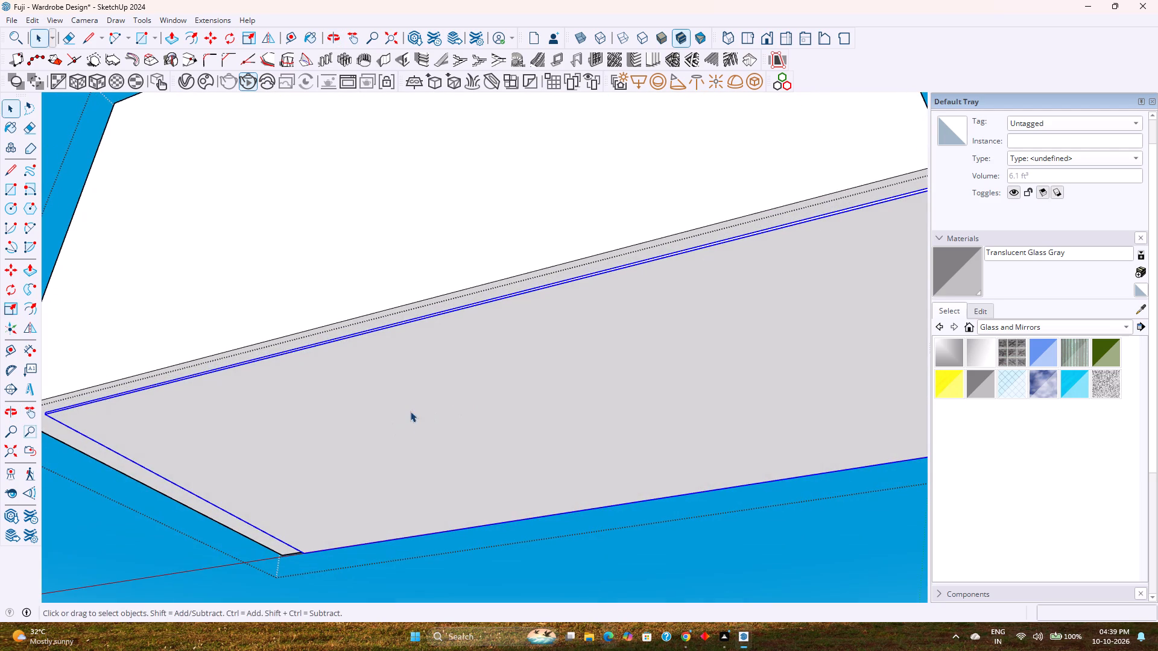
pyautogui.moveTo(410, 411); pyautogui.dragTo(176, 432, button='middle')
pyautogui.press('s')
pyautogui.moveTo(156, 432); pyautogui.dragTo(236, 428, button='middle')
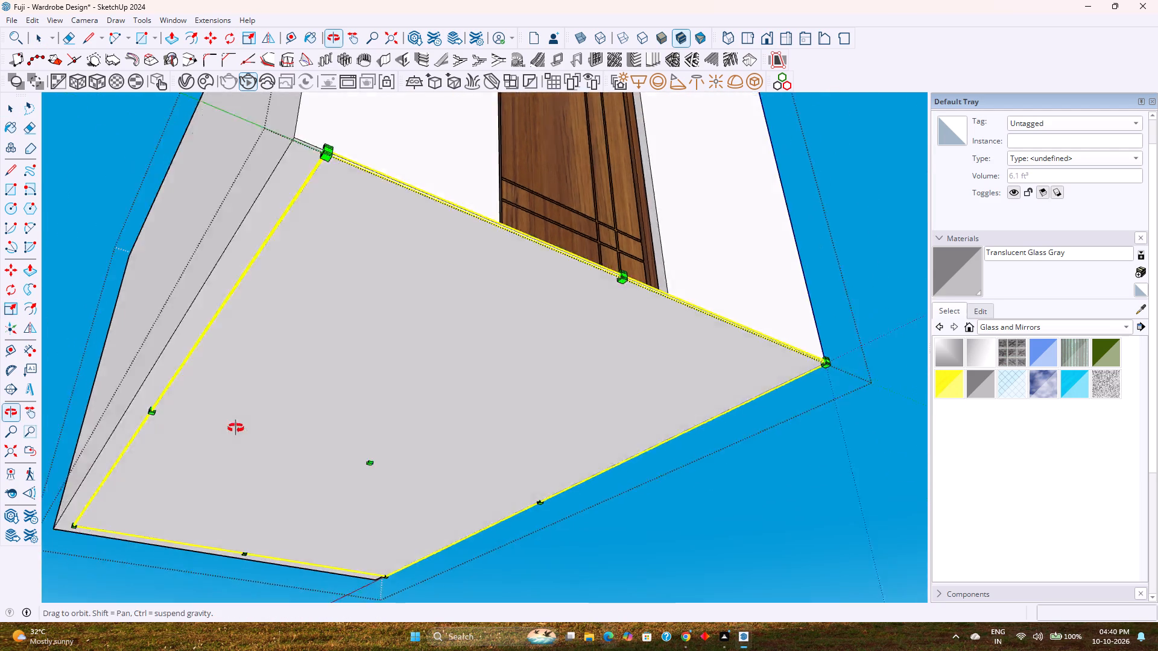
pyautogui.moveTo(236, 428); pyautogui.dragTo(392, 453, button='middle')
pyautogui.scroll(16, 299, 399)
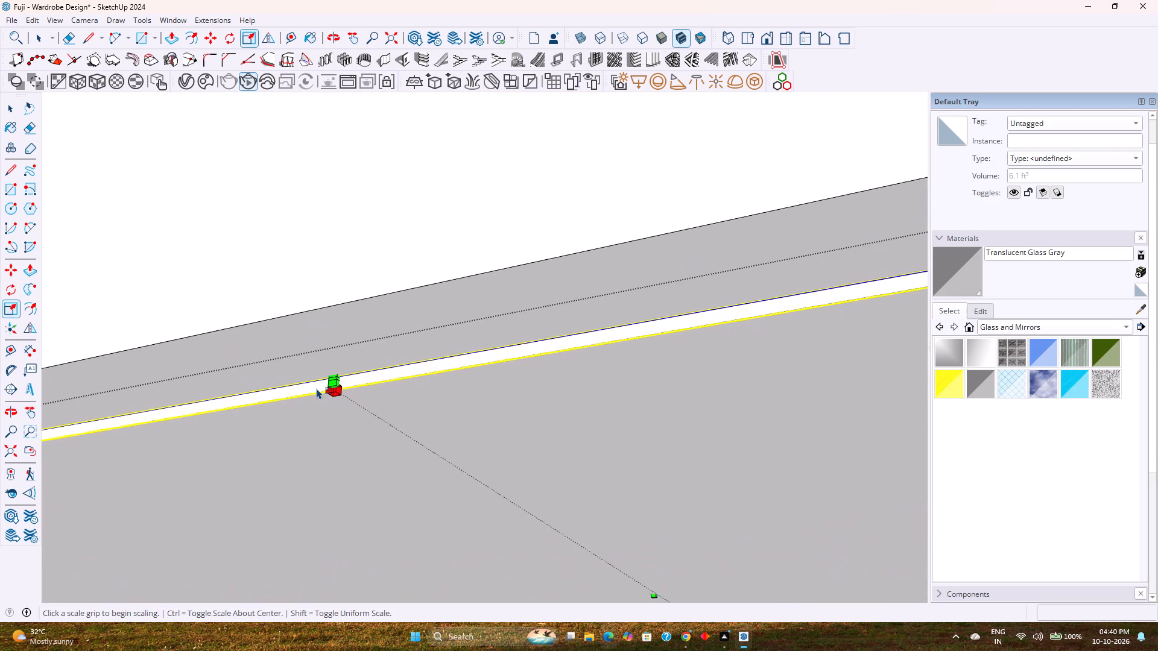
pyautogui.scroll(2, 317, 388)
pyautogui.click(337, 383)
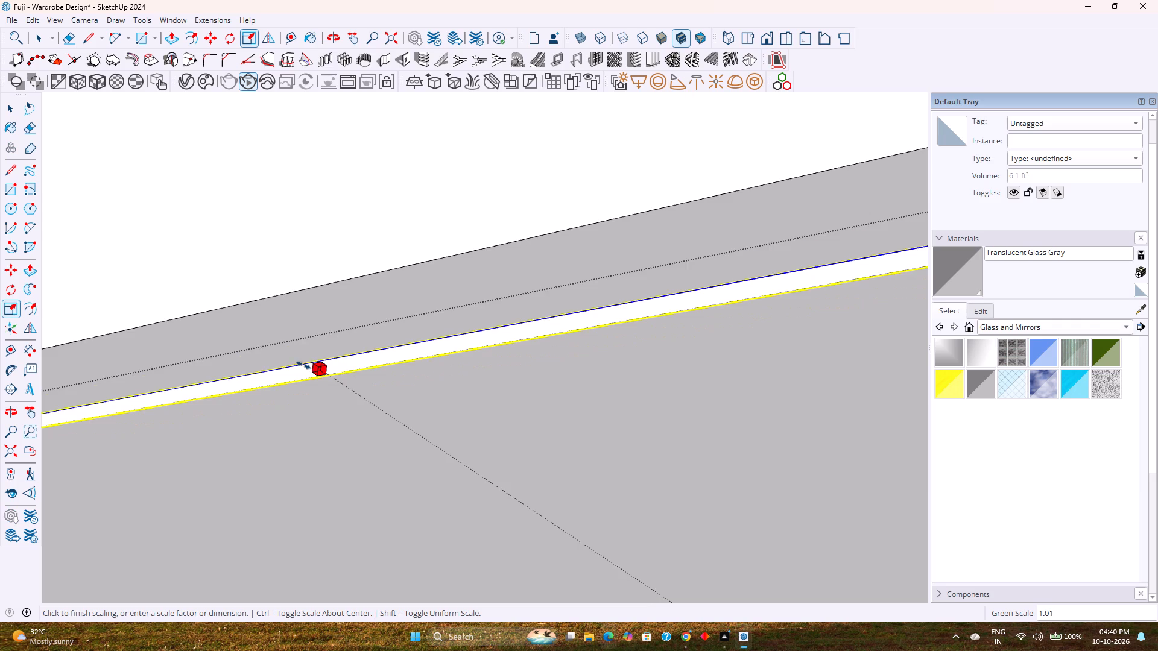
pyautogui.click(283, 294)
pyautogui.scroll(-4, 258, 390)
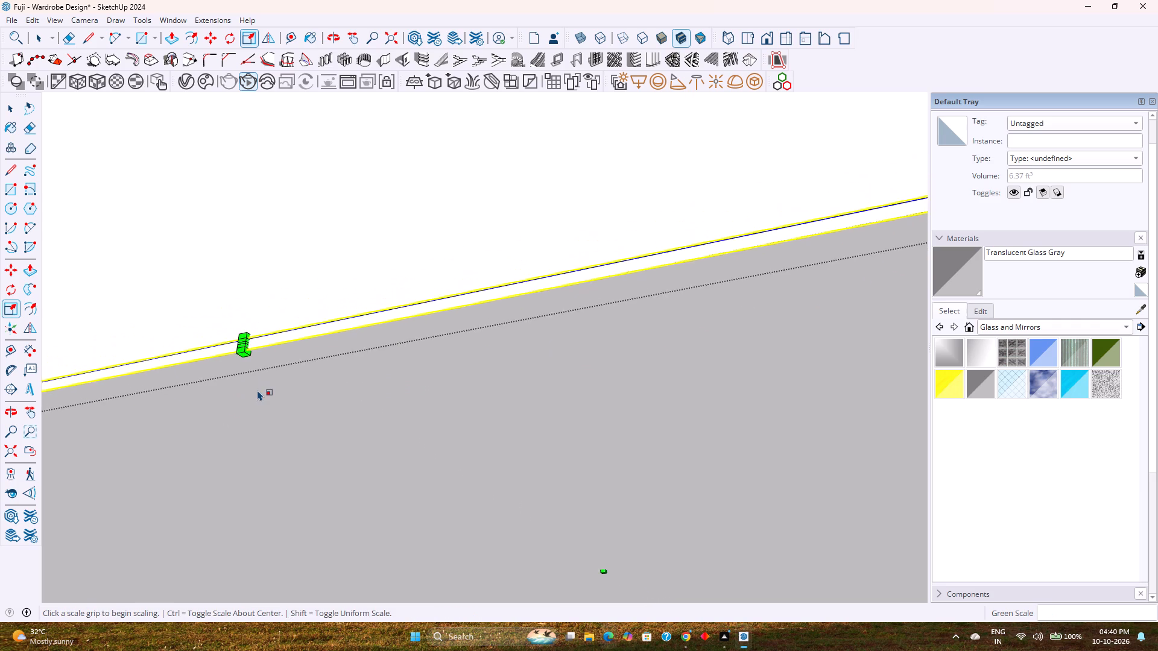
pyautogui.scroll(-17, 258, 390)
# Scale the floor slab along the red axis to about 1.05, reaching the outer edge of the wall opposite the door, and leave the group.
pyautogui.keyDown('shift'); pyautogui.moveTo(270, 407); pyautogui.dragTo(493, 379, button='middle'); pyautogui.keyUp('shift')
pyautogui.moveTo(244, 422); pyautogui.dragTo(647, 398, button='middle')
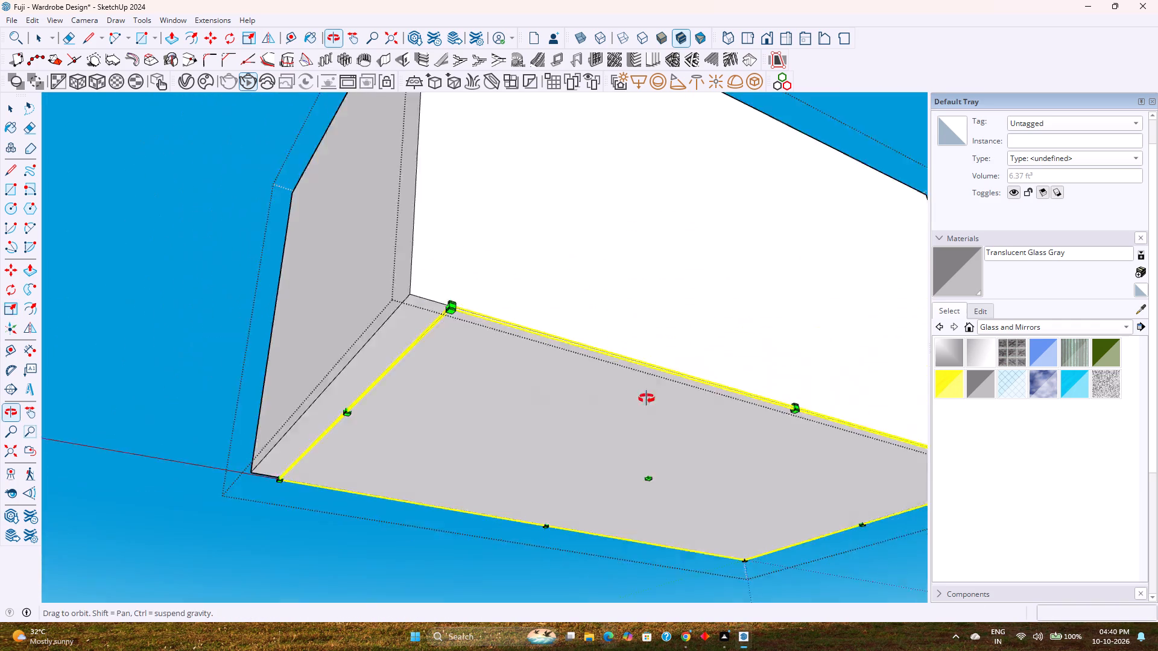
pyautogui.moveTo(647, 398); pyautogui.dragTo(706, 400, button='middle')
pyautogui.scroll(20, 464, 395)
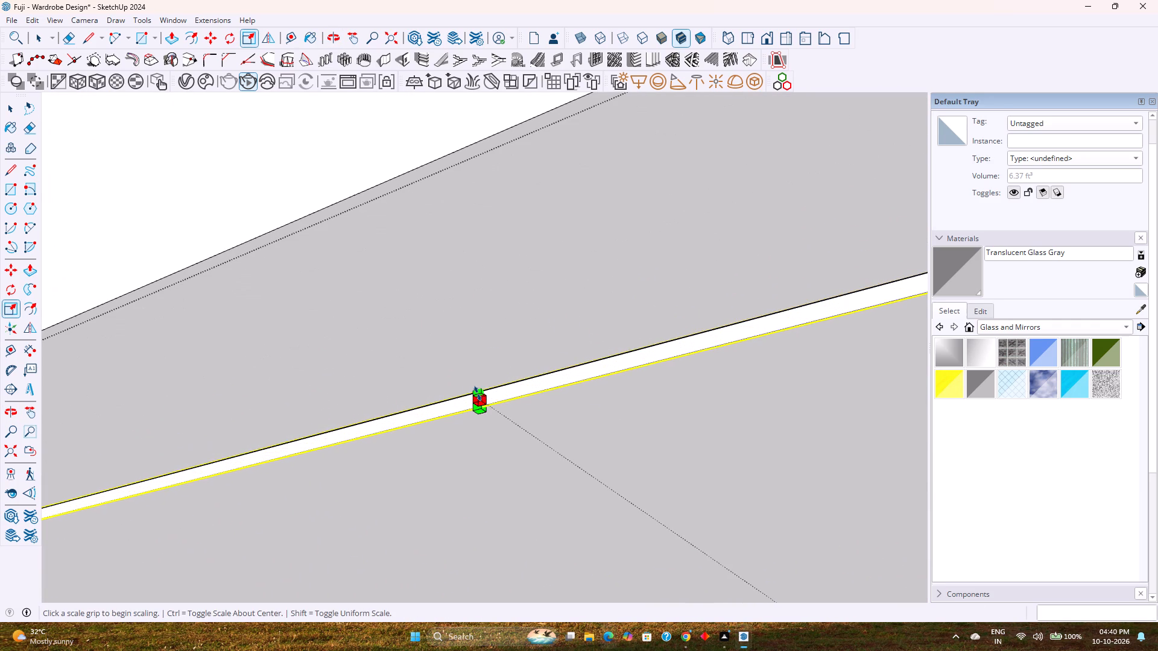
pyautogui.click(478, 396)
pyautogui.scroll(-17, 440, 360)
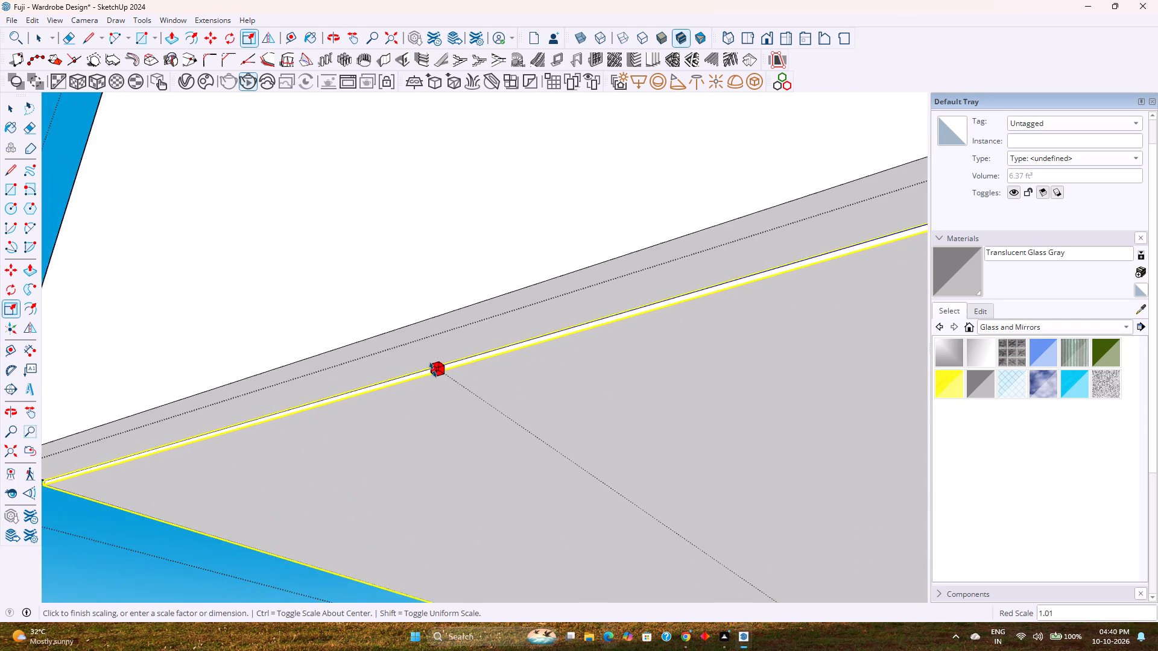
pyautogui.scroll(-1, 433, 370)
pyautogui.click(429, 339)
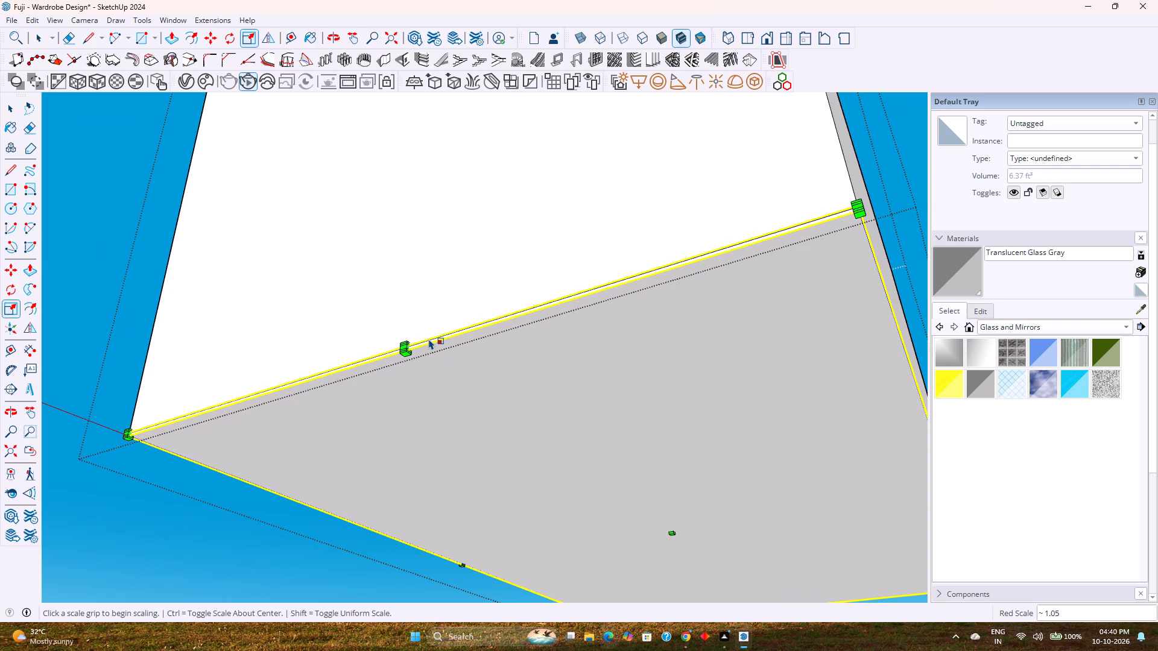
pyautogui.press('Escape')
pyautogui.press('space')
pyautogui.press('Escape')
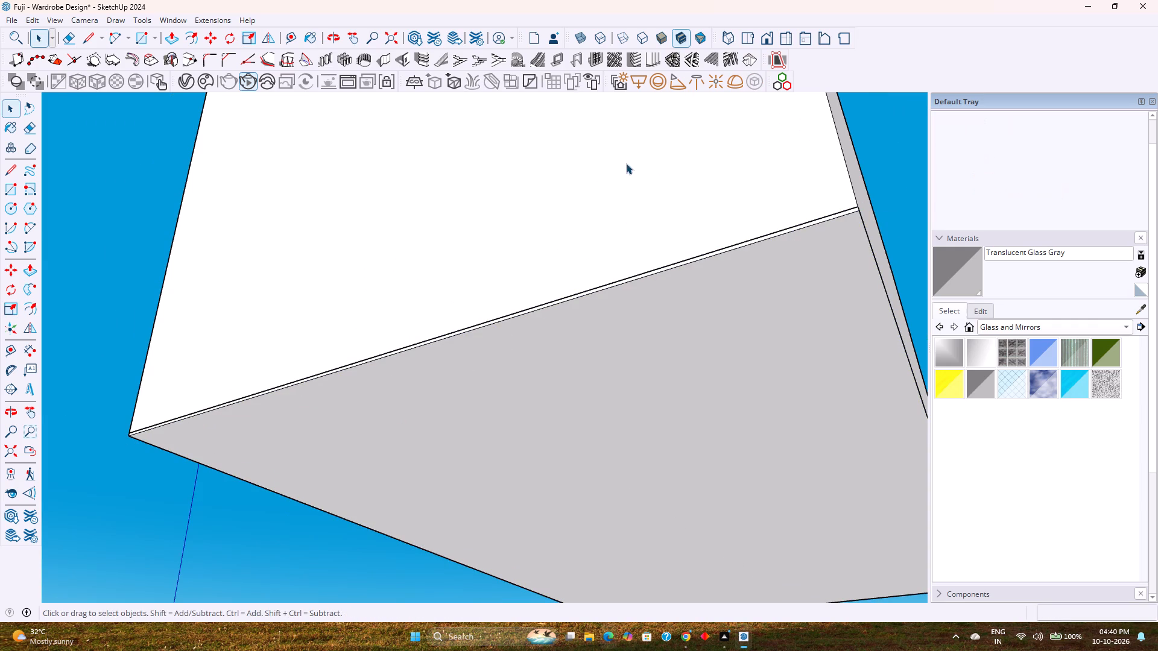
# Switch to the front view and save the model.
pyautogui.click(764, 36)
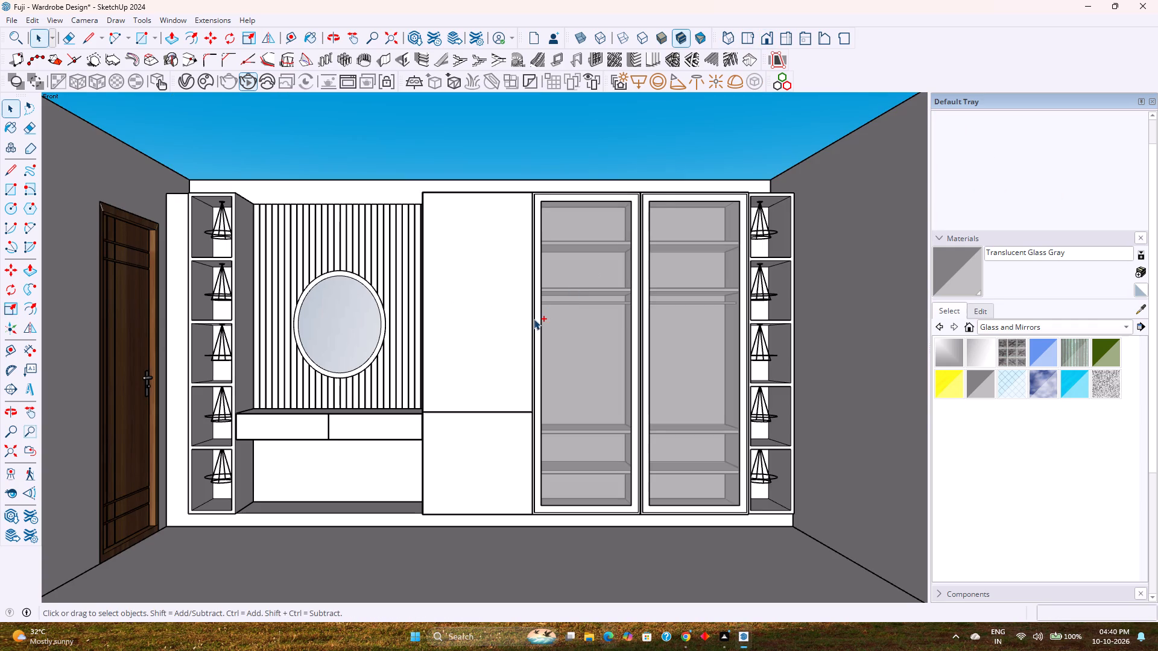
pyautogui.hotkey('ctrl', 's')
# Move the whole wardrobe room up 0.5" from its front bottom corner and deselect it.
pyautogui.scroll(-4, 268, 329)
pyautogui.moveTo(268, 329); pyautogui.dragTo(285, 322, button='middle')
pyautogui.scroll(-1, 285, 322)
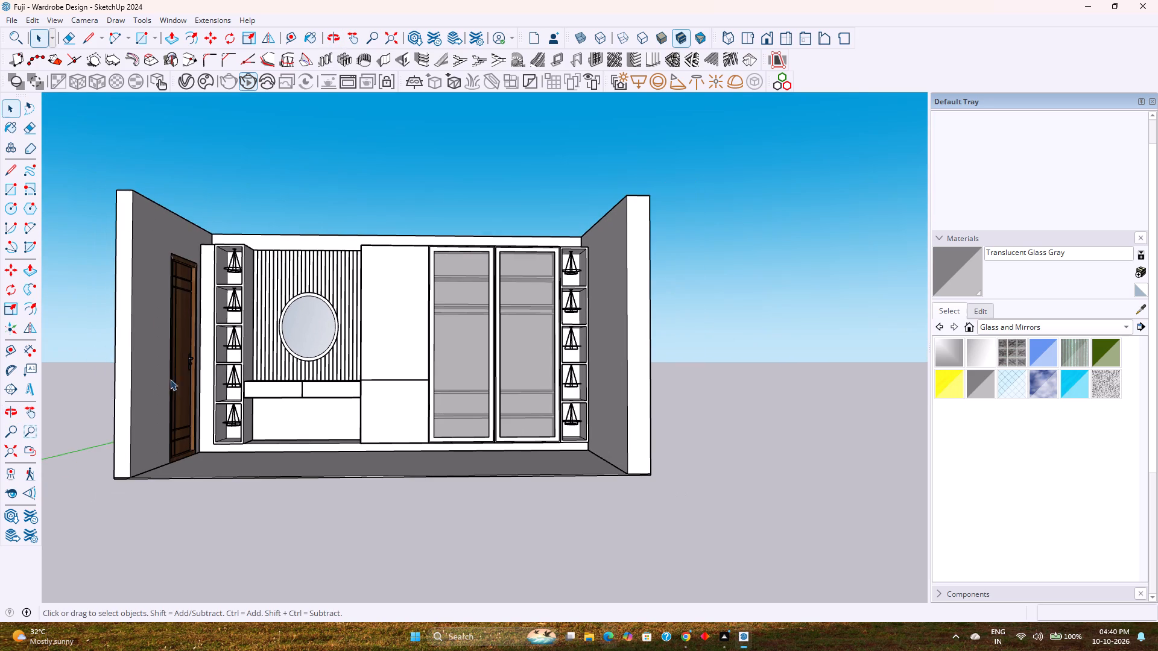
pyautogui.click(117, 345)
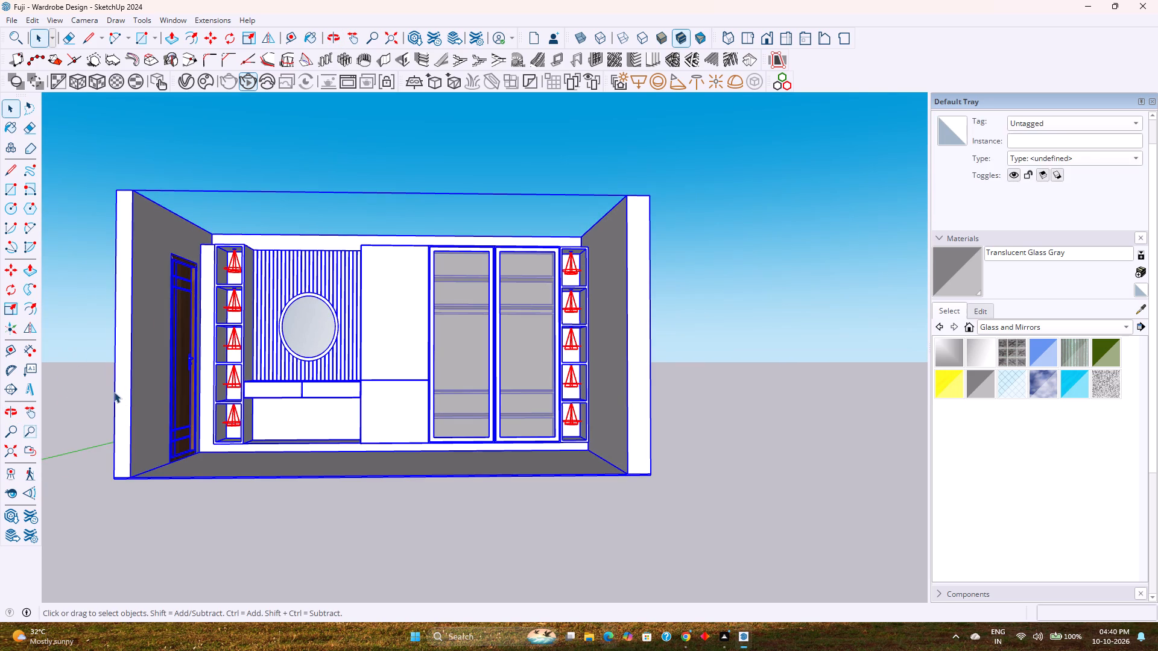
pyautogui.press('m')
pyautogui.scroll(12, 587, 473)
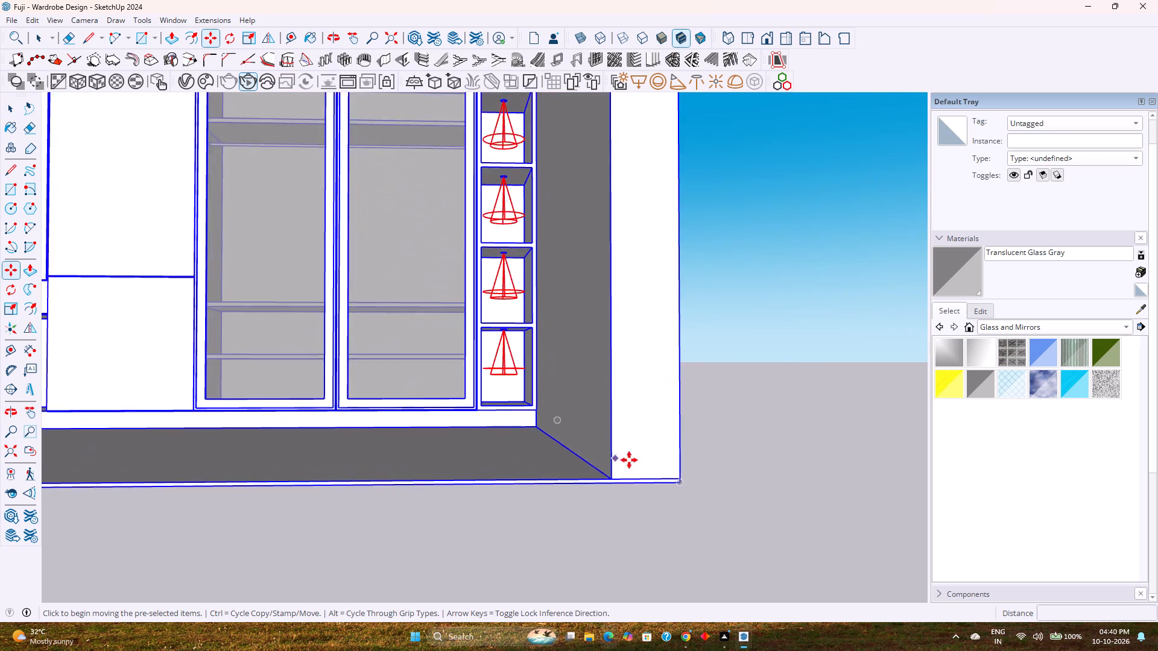
pyautogui.scroll(4, 629, 460)
pyautogui.click(670, 487)
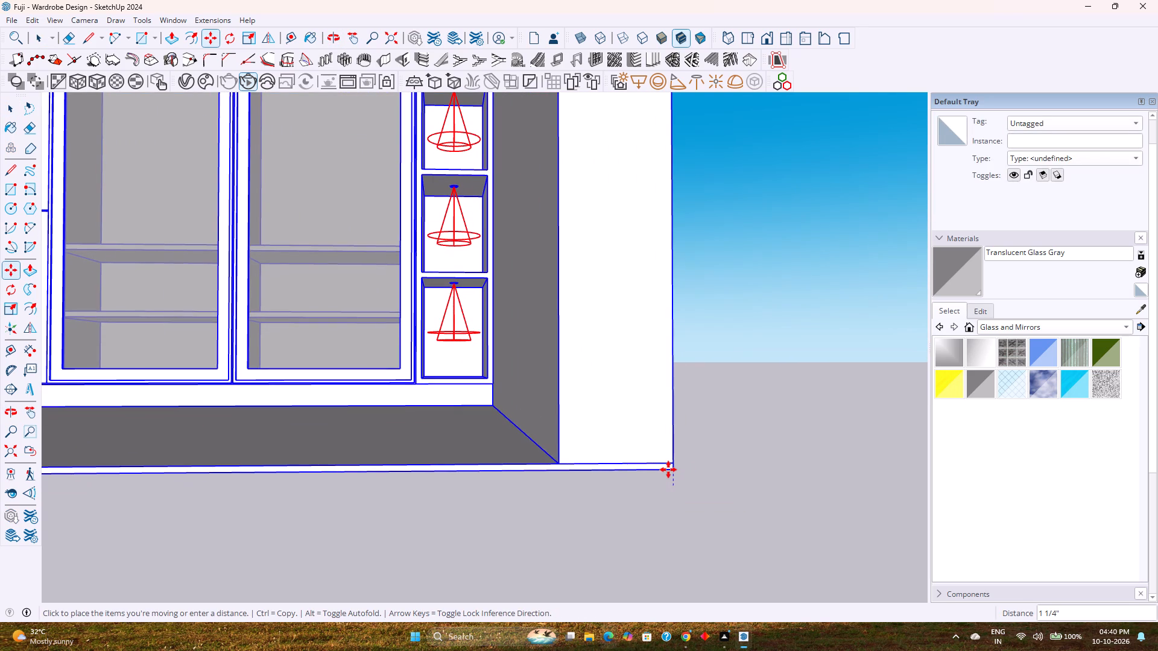
pyautogui.write('0.5')
pyautogui.press('Return')
pyautogui.press('space')
pyautogui.scroll(-17, 668, 470)
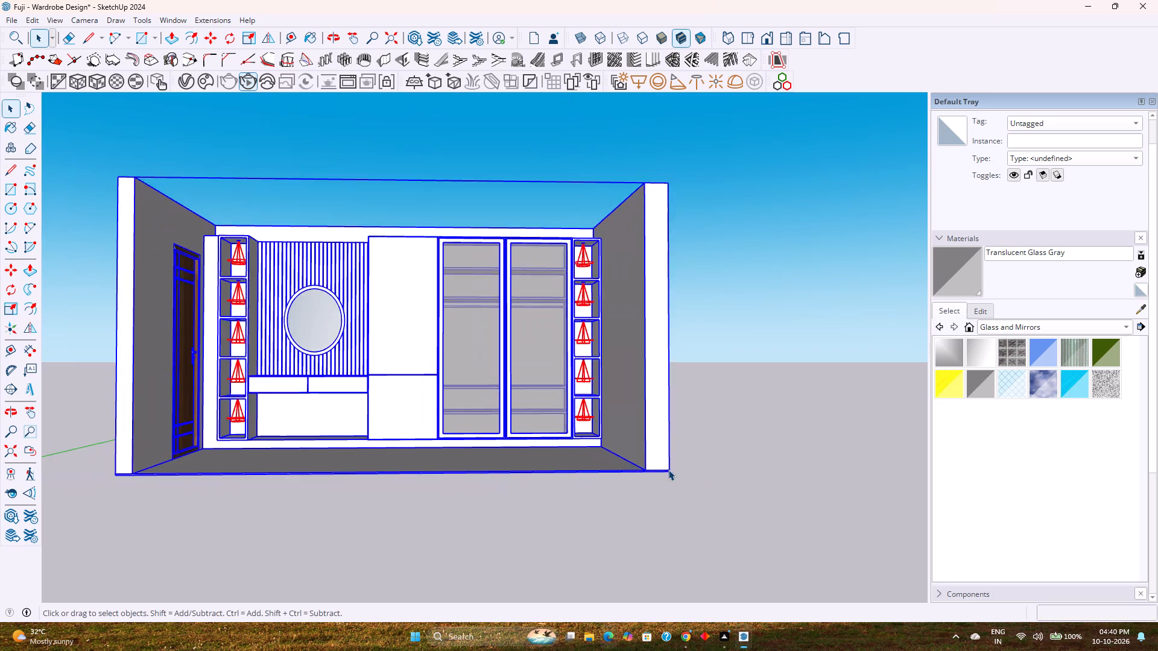
pyautogui.scroll(-4, 668, 470)
pyautogui.moveTo(668, 470); pyautogui.dragTo(664, 503, button='middle')
pyautogui.press('Escape')
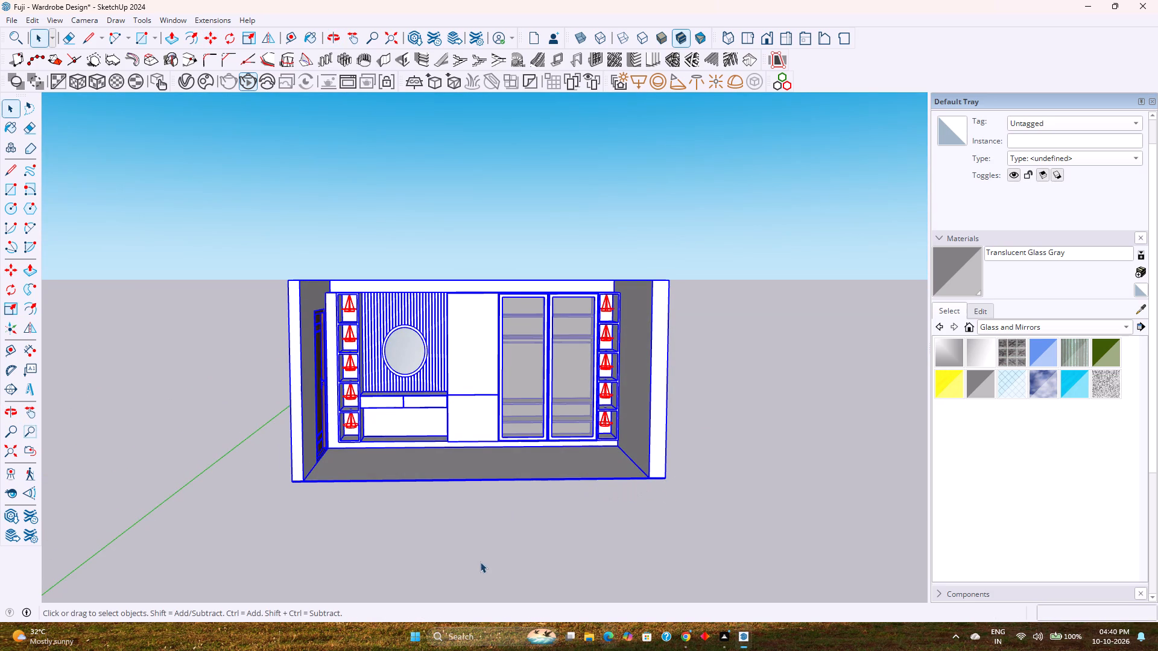
pyautogui.moveTo(477, 567); pyautogui.dragTo(433, 547, button='middle')
pyautogui.click(437, 534)
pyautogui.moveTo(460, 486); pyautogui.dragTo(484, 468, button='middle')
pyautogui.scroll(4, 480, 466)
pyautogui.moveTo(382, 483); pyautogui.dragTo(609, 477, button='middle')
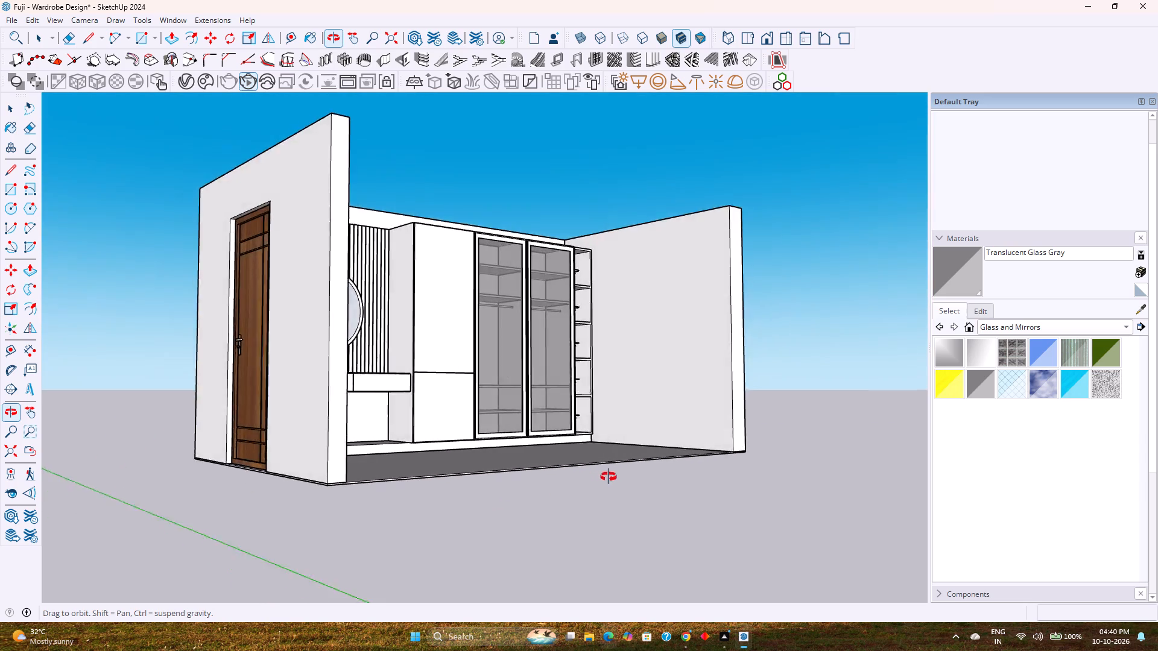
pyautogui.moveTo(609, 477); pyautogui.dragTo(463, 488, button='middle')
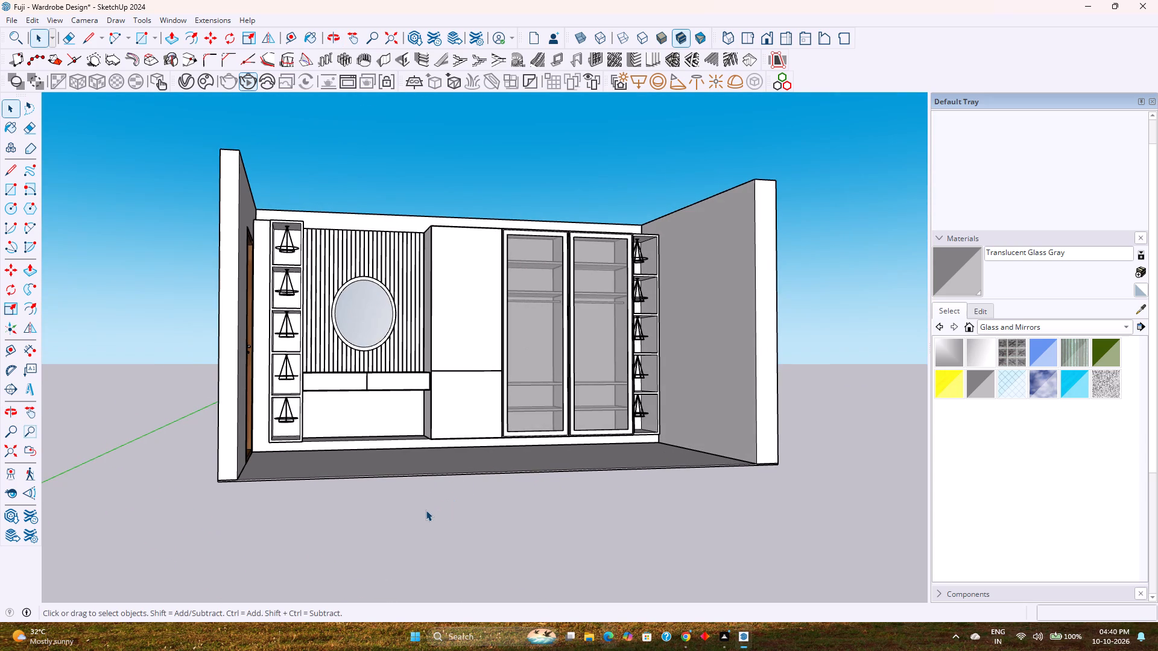
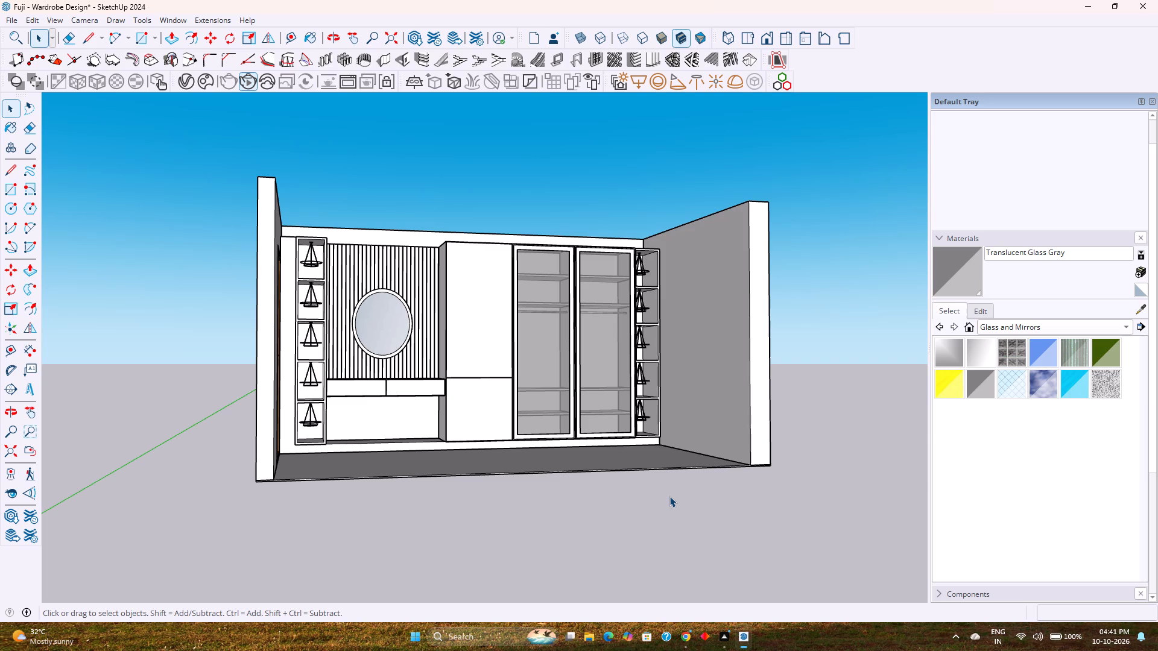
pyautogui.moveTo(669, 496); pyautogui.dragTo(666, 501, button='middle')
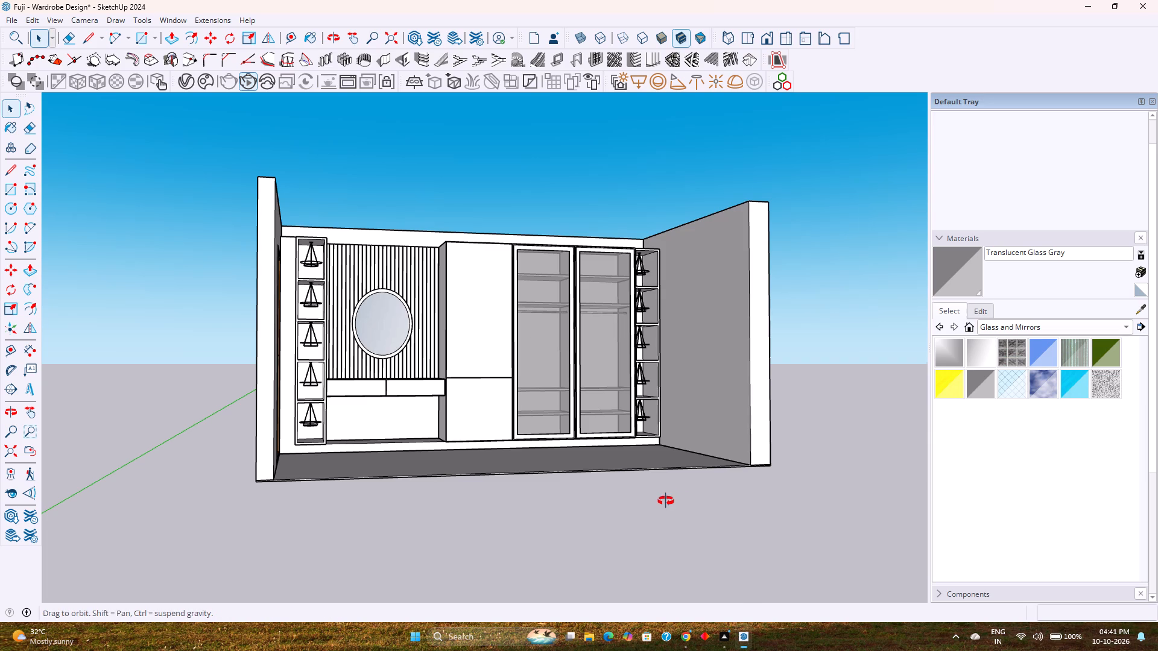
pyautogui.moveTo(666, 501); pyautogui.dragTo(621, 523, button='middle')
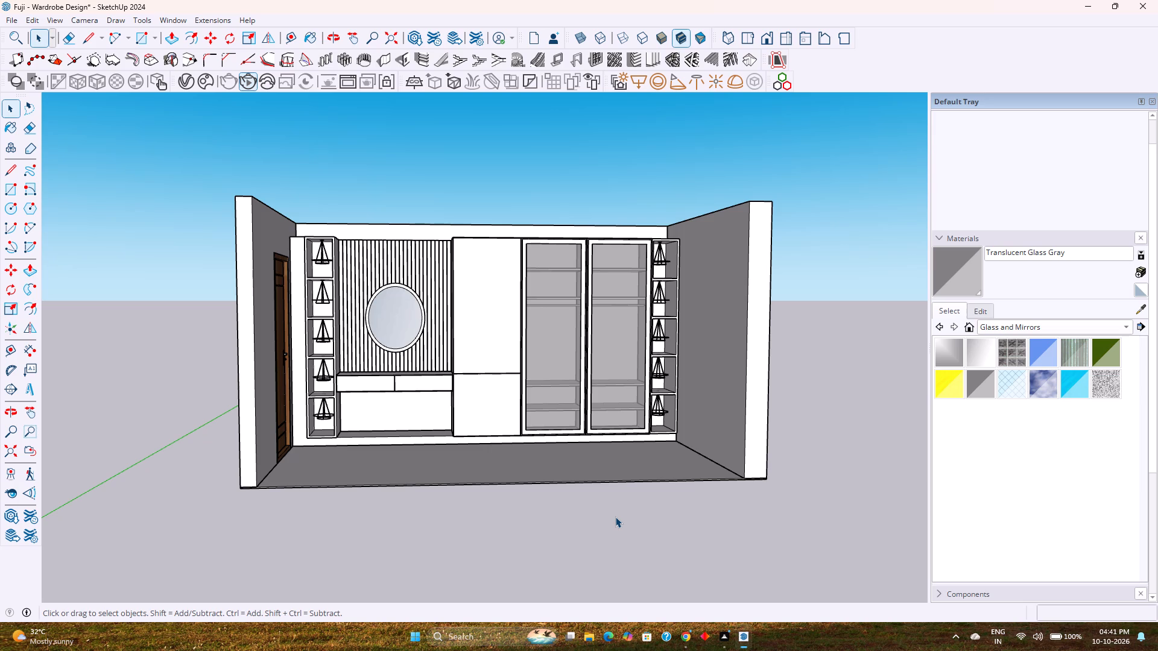
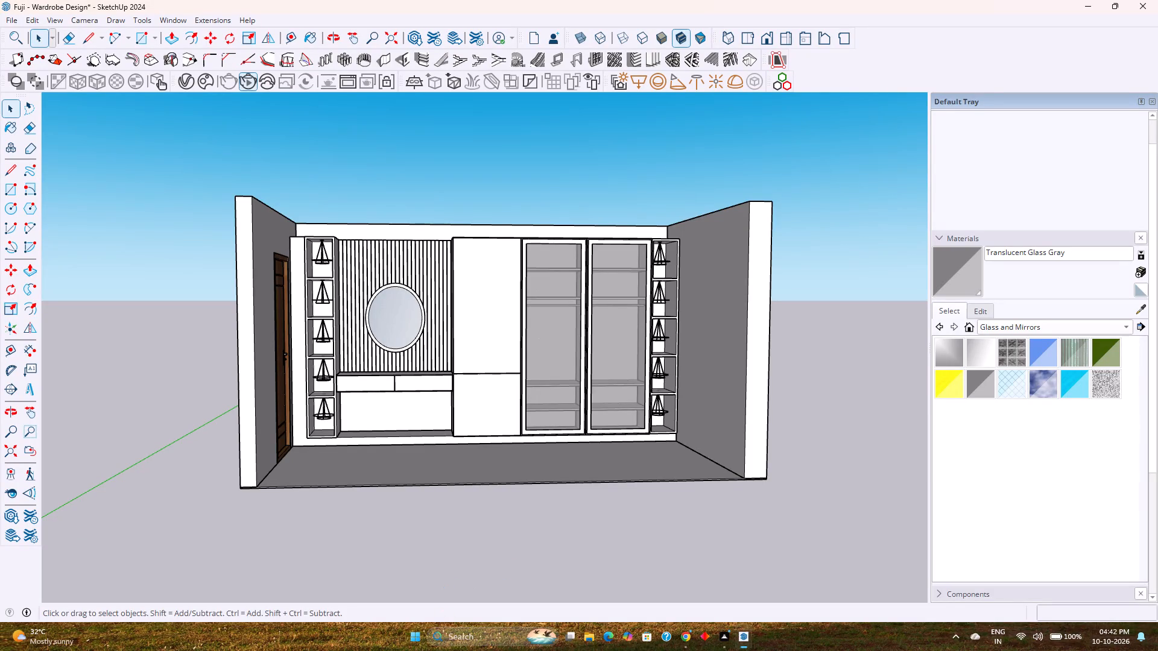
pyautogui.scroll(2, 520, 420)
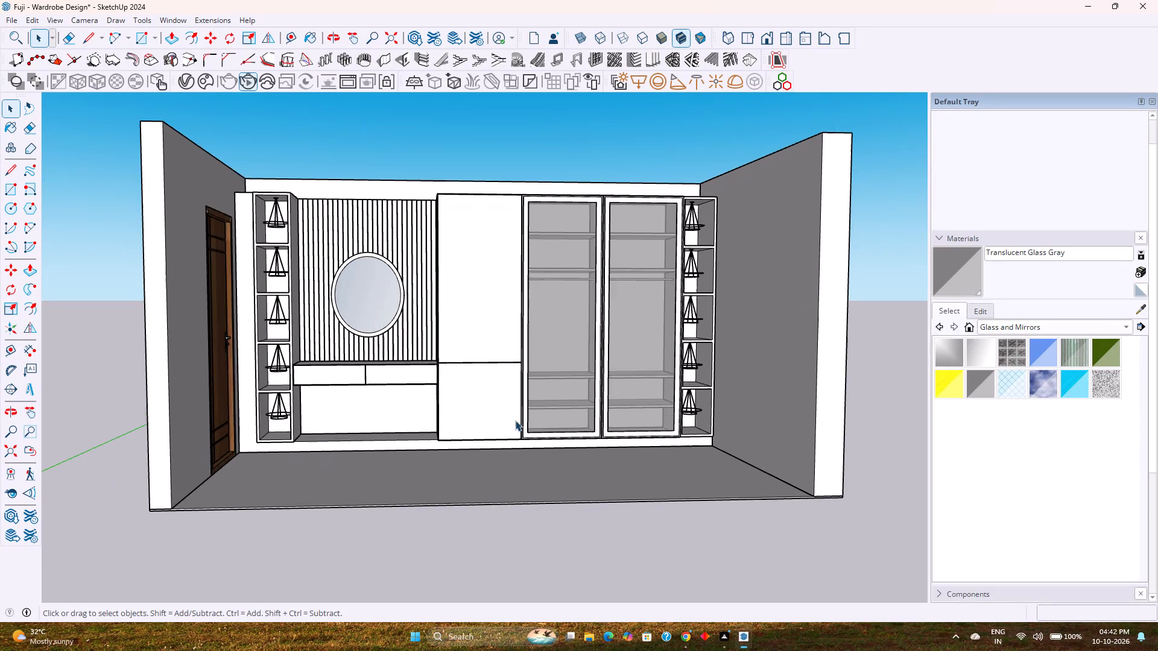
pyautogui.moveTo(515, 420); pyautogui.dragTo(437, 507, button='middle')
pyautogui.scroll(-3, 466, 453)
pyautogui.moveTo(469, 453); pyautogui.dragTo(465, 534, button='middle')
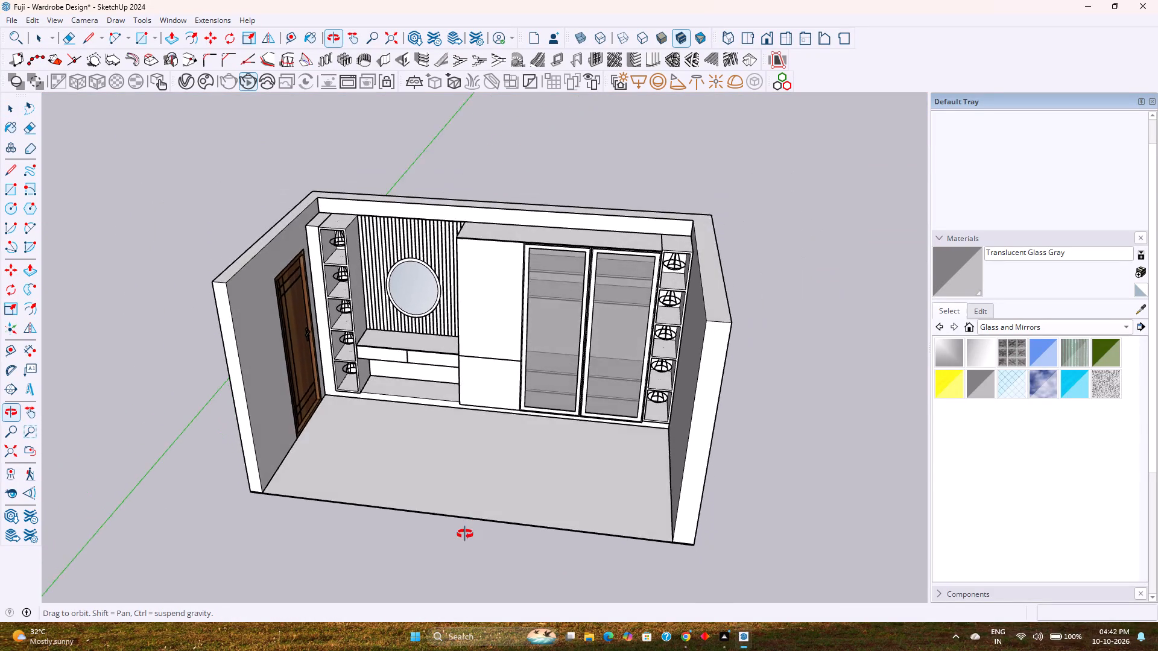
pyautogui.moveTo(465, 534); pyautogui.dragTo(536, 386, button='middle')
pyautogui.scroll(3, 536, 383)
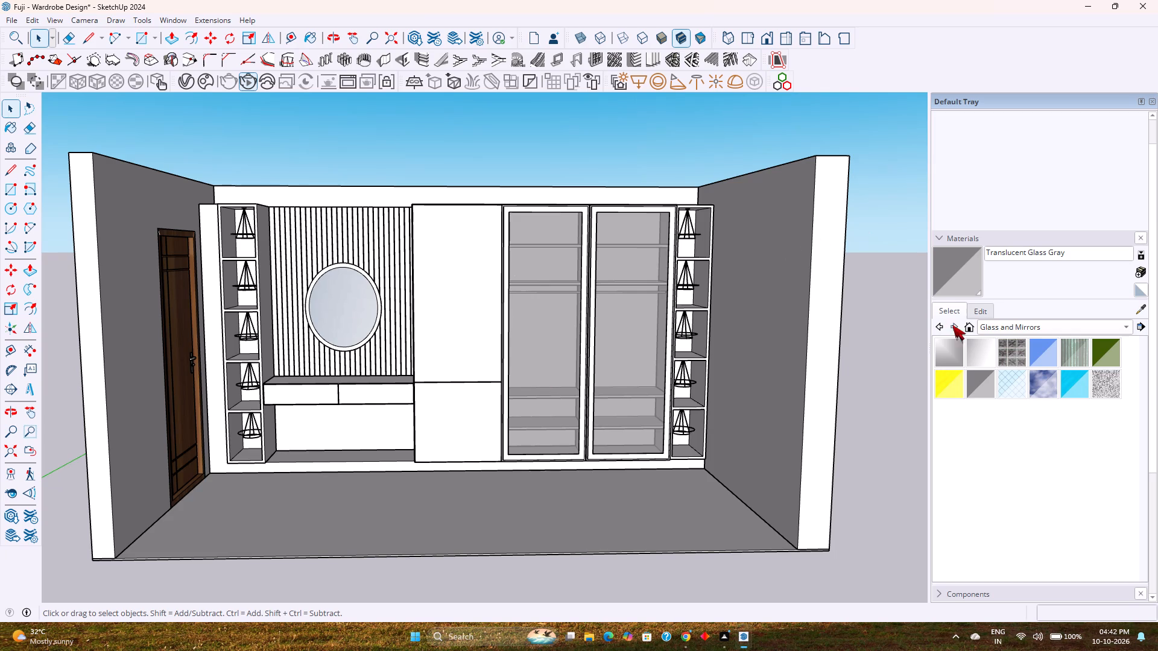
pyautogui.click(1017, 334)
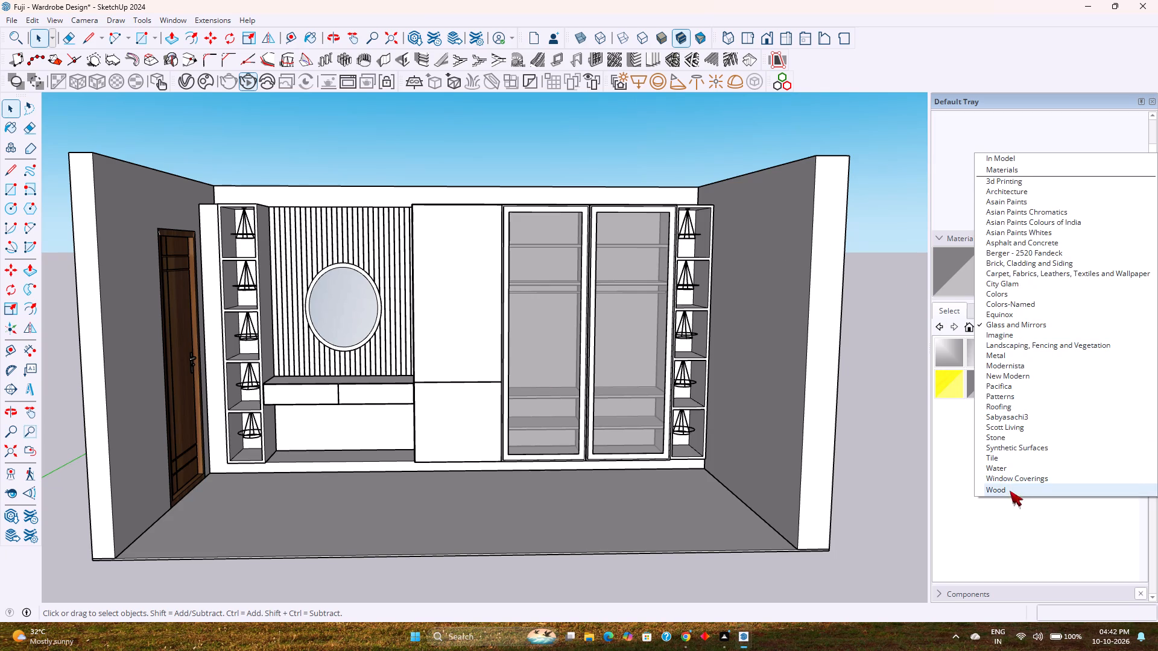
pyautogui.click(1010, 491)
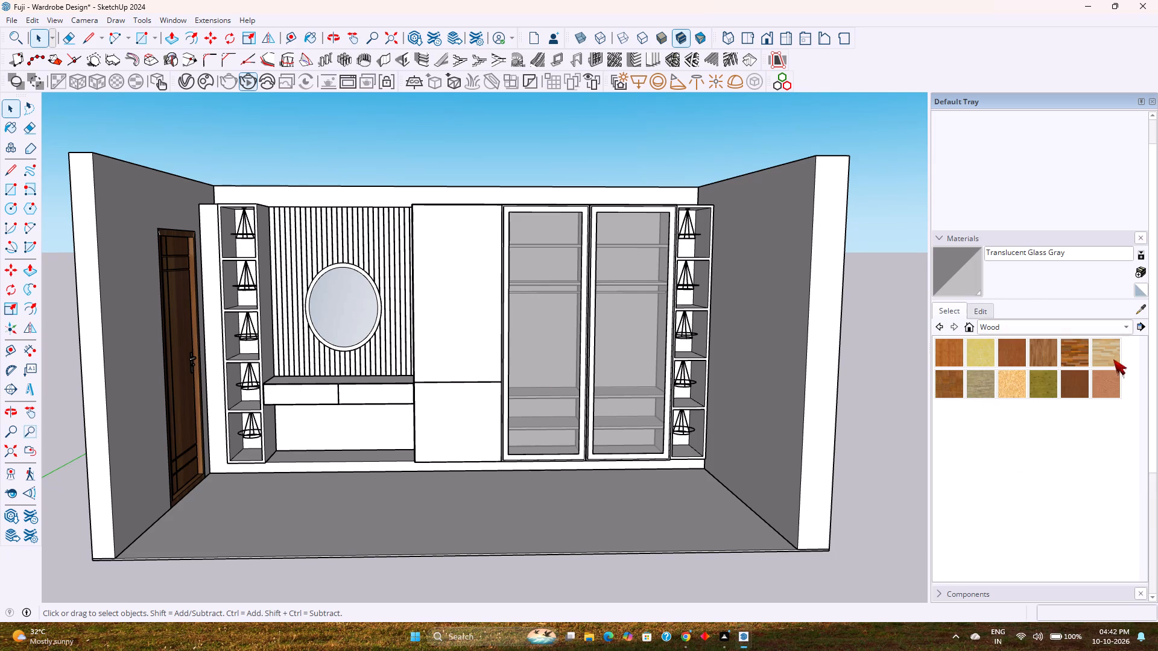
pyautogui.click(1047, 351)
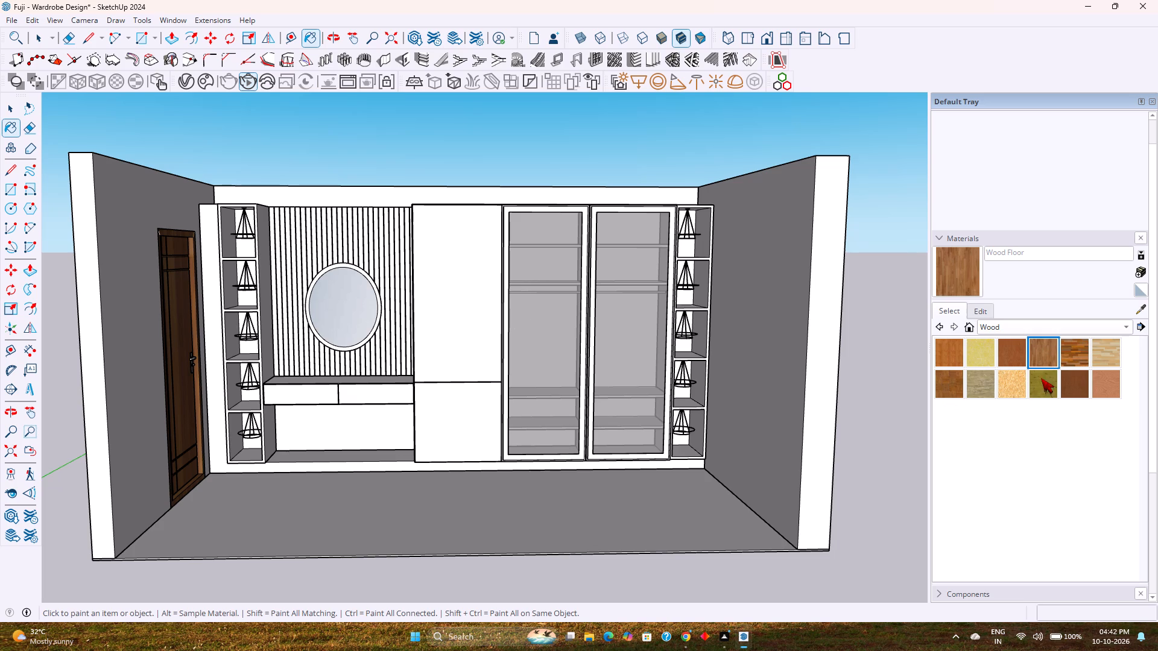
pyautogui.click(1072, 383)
# Paint the frames of the two glass wardrobe doors with Metal Corrugated Shiny from the Metal collection.
pyautogui.click(998, 323)
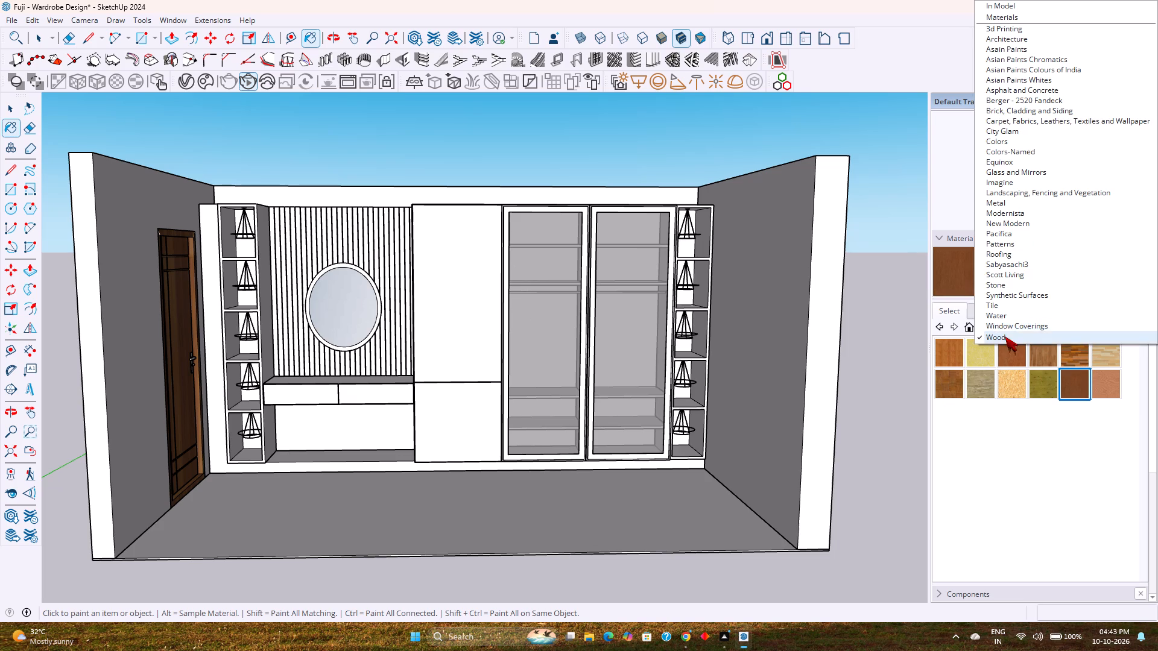
pyautogui.click(1028, 204)
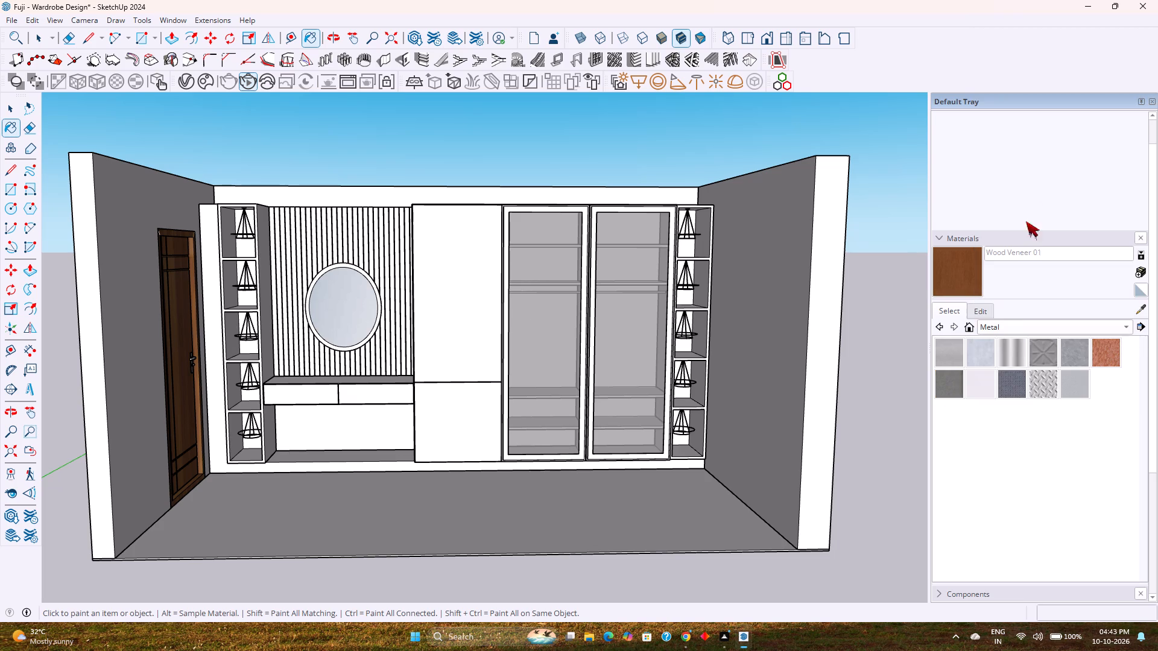
pyautogui.click(954, 359)
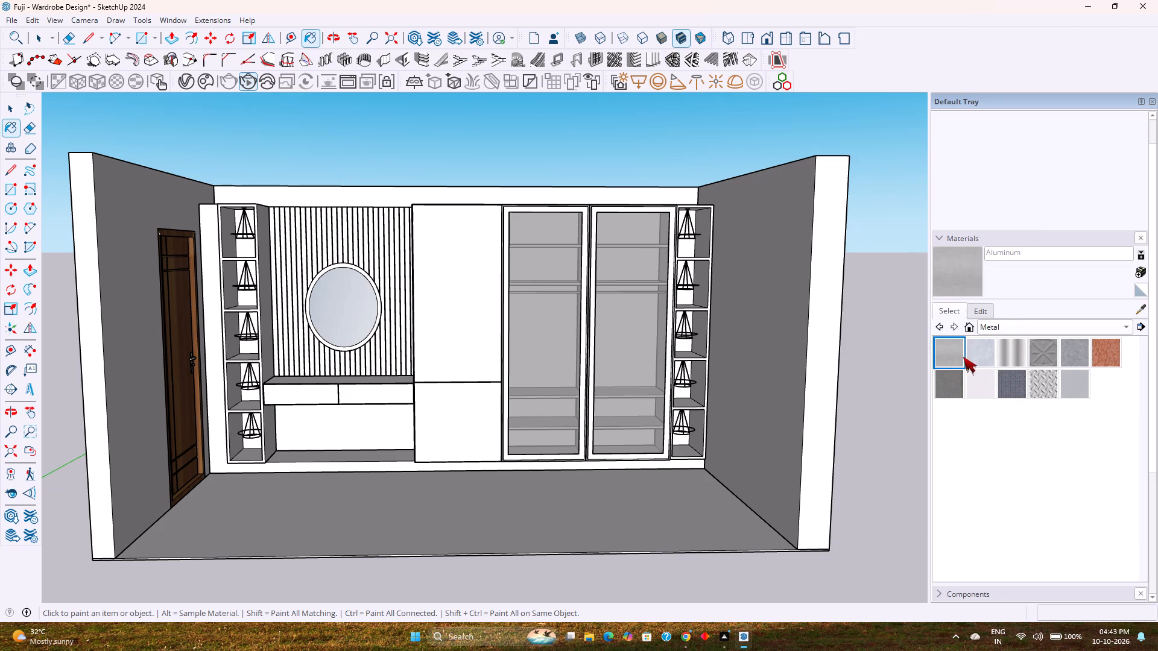
pyautogui.click(1010, 359)
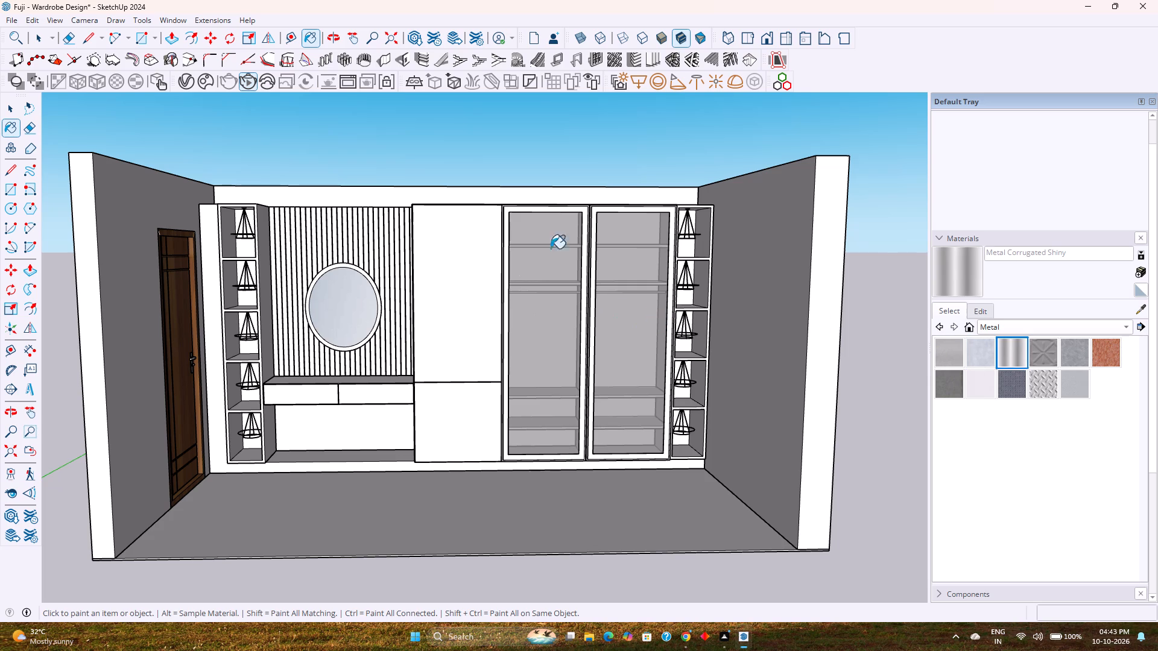
pyautogui.scroll(11, 577, 219)
pyautogui.press('space')
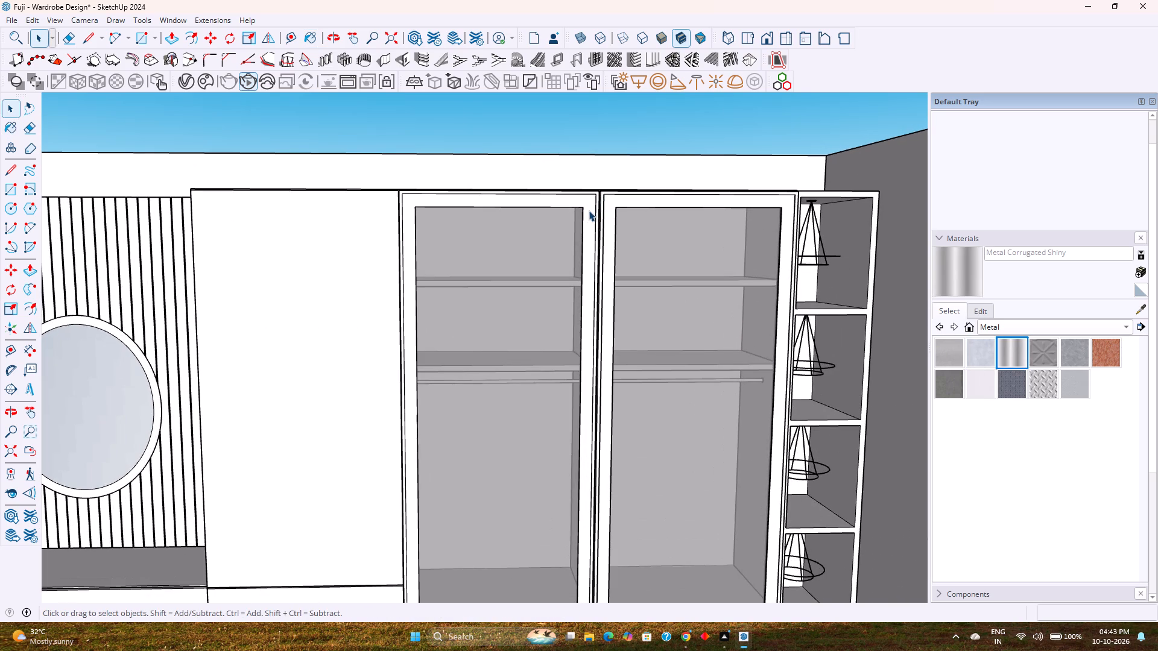
pyautogui.doubleClick(589, 210)
pyautogui.click(590, 209)
pyautogui.moveTo(590, 209); pyautogui.dragTo(581, 345, button='middle')
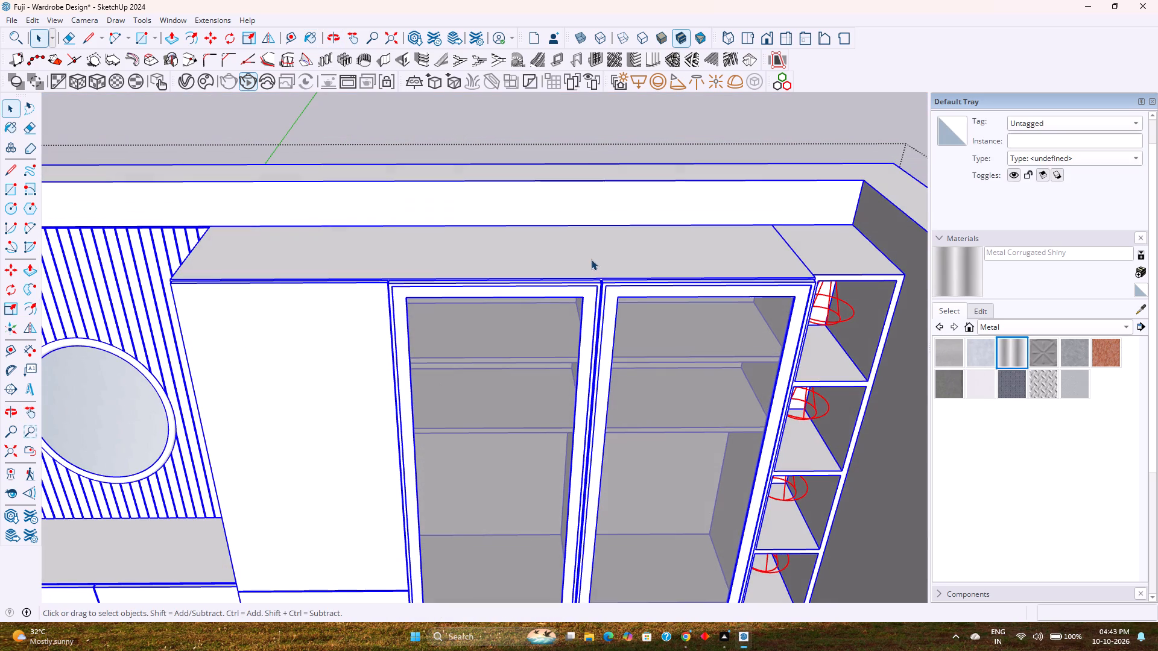
pyautogui.doubleClick(587, 287)
pyautogui.click(591, 288)
pyautogui.doubleClick(591, 288)
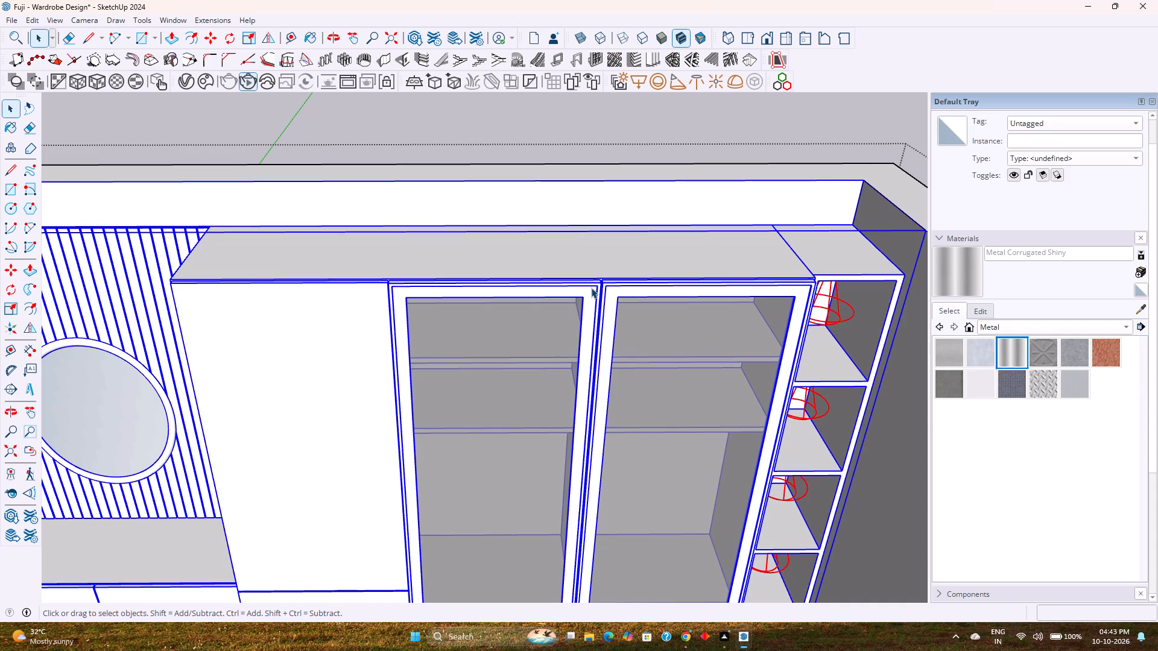
pyautogui.click(591, 288)
pyautogui.doubleClick(591, 288)
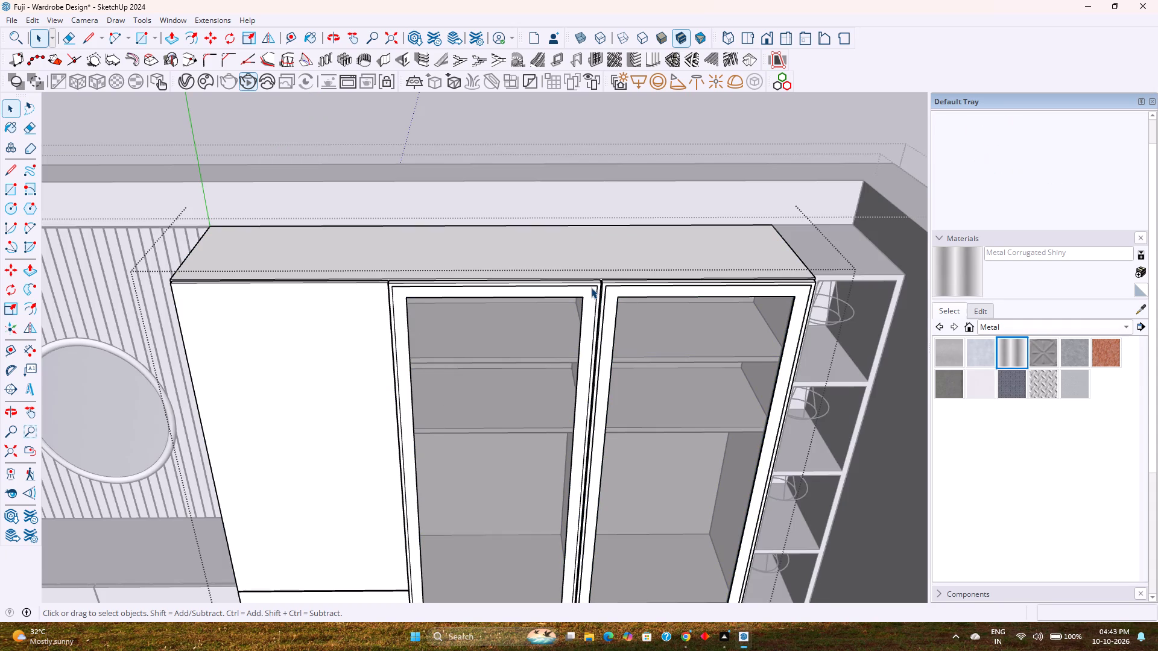
pyautogui.click(591, 288)
pyautogui.click(973, 278)
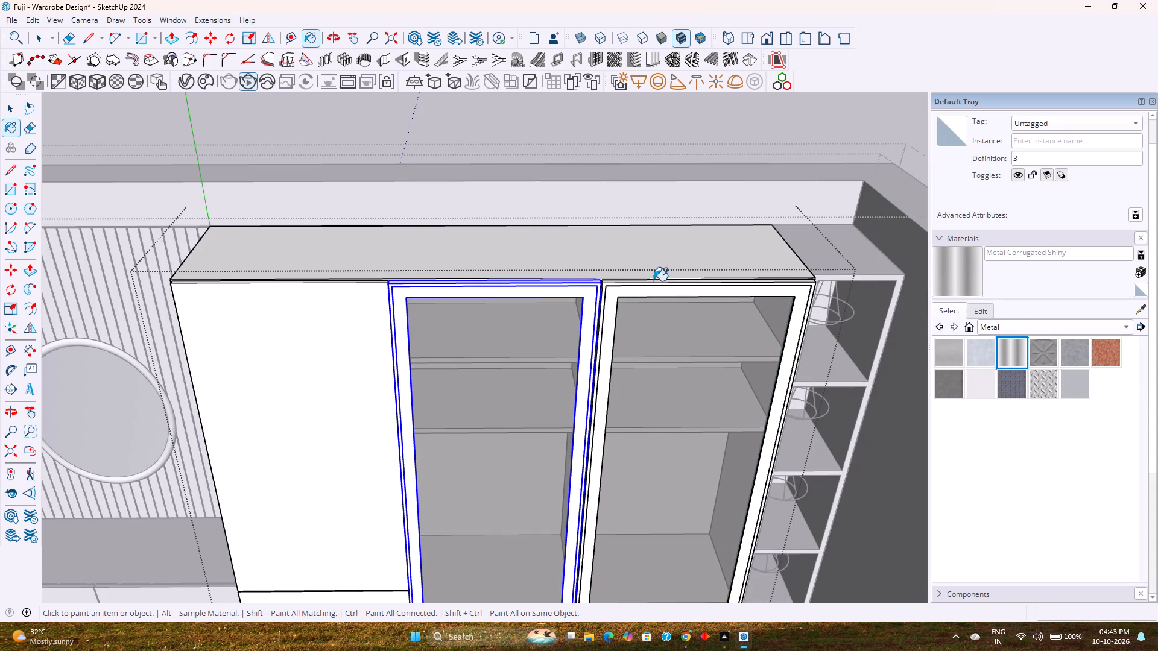
pyautogui.click(595, 298)
pyautogui.click(609, 298)
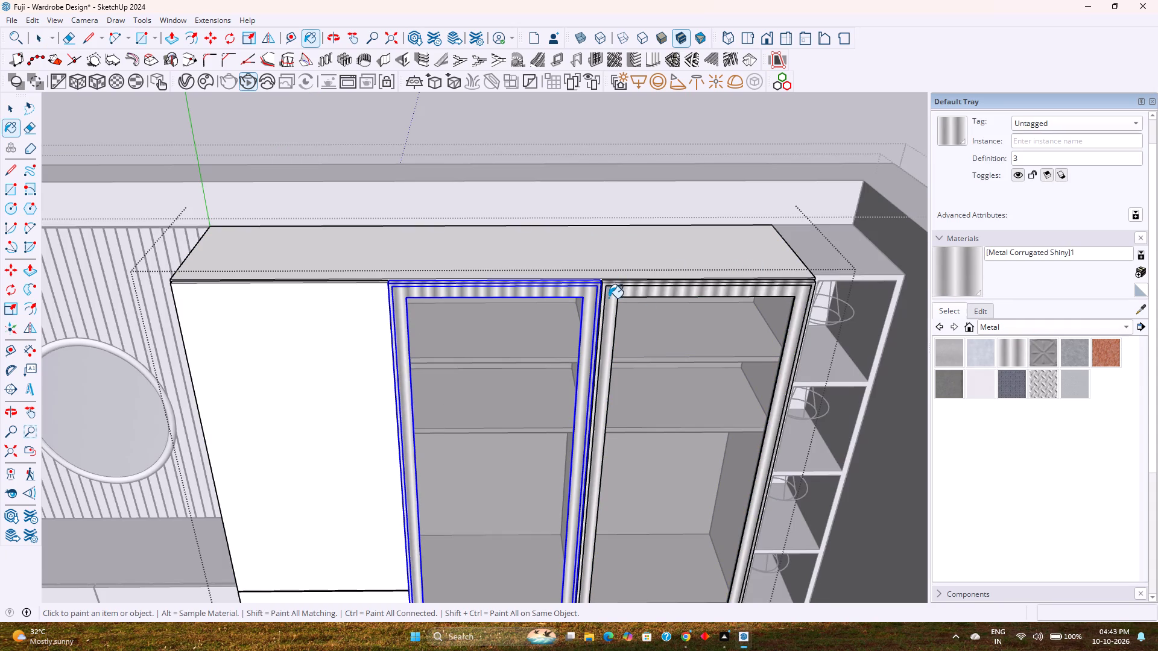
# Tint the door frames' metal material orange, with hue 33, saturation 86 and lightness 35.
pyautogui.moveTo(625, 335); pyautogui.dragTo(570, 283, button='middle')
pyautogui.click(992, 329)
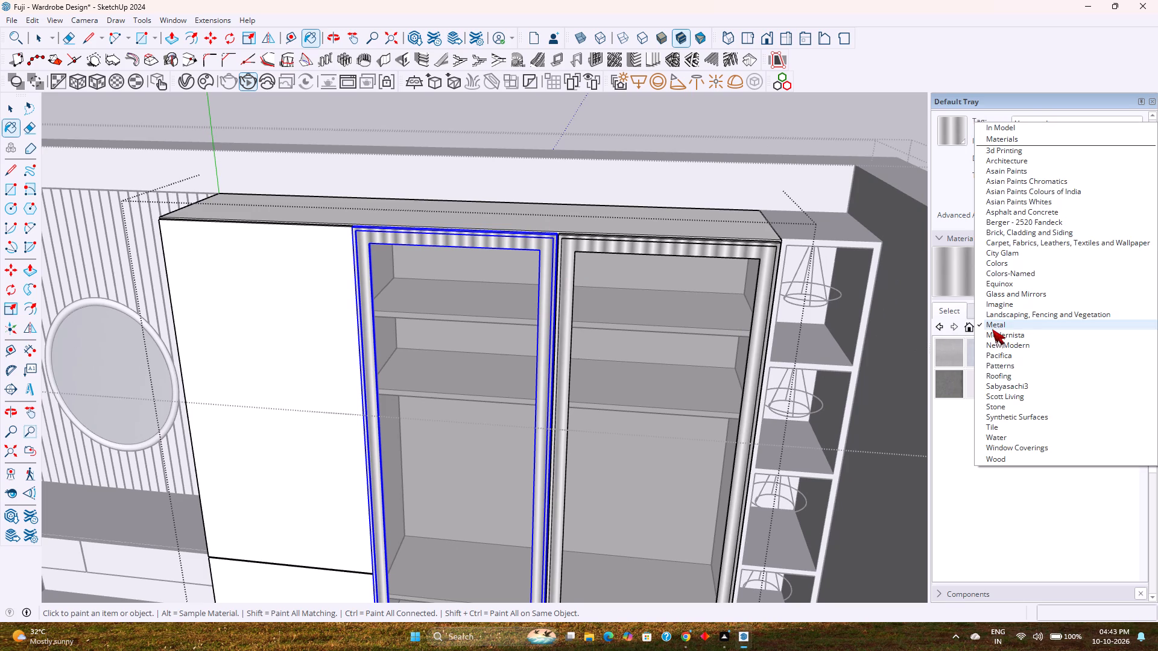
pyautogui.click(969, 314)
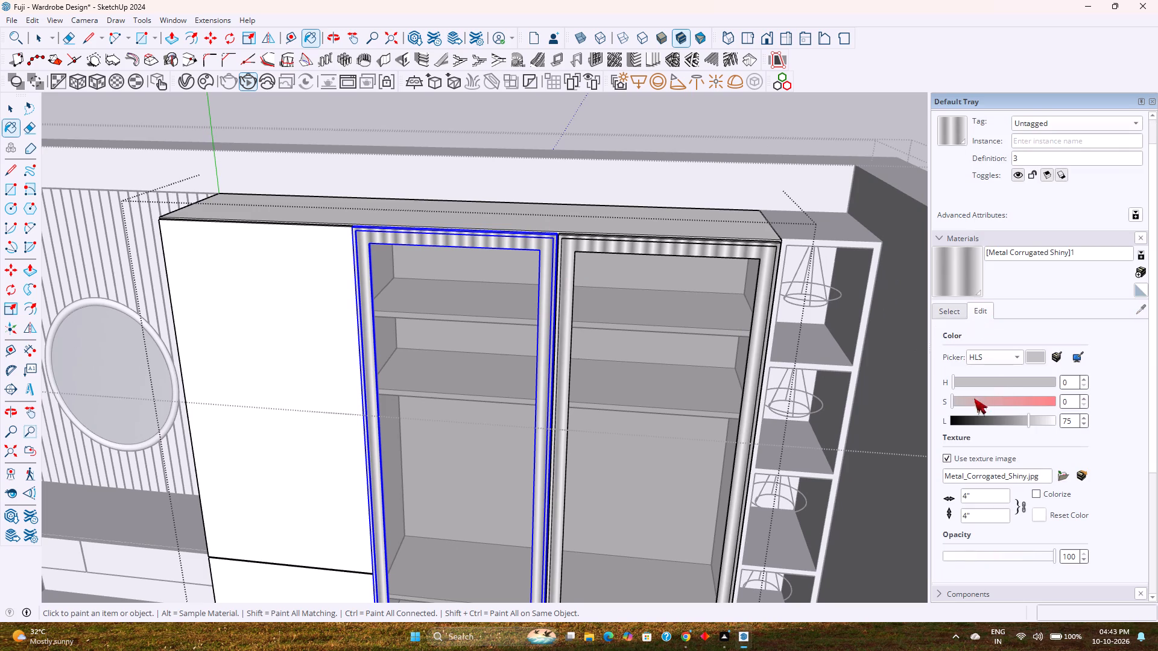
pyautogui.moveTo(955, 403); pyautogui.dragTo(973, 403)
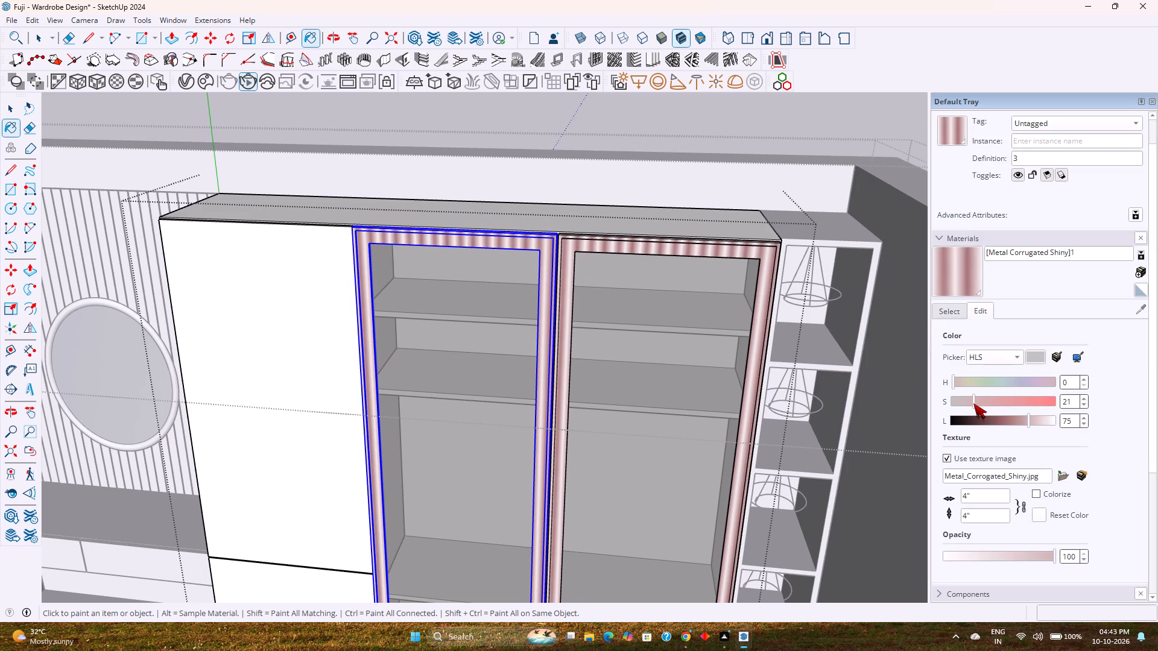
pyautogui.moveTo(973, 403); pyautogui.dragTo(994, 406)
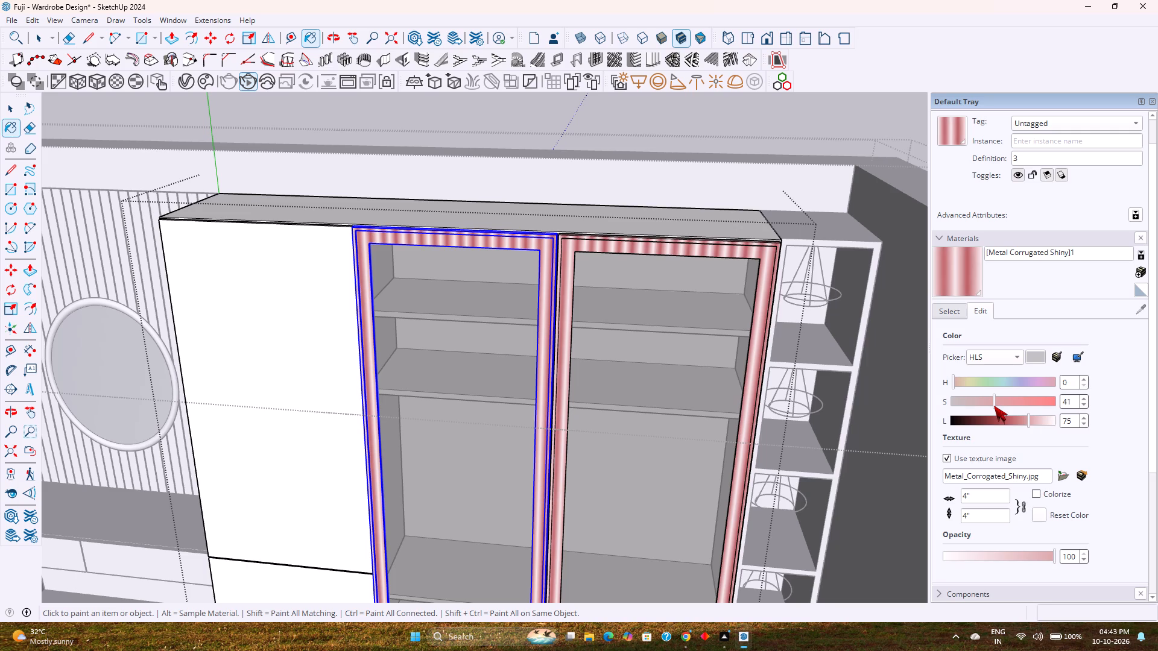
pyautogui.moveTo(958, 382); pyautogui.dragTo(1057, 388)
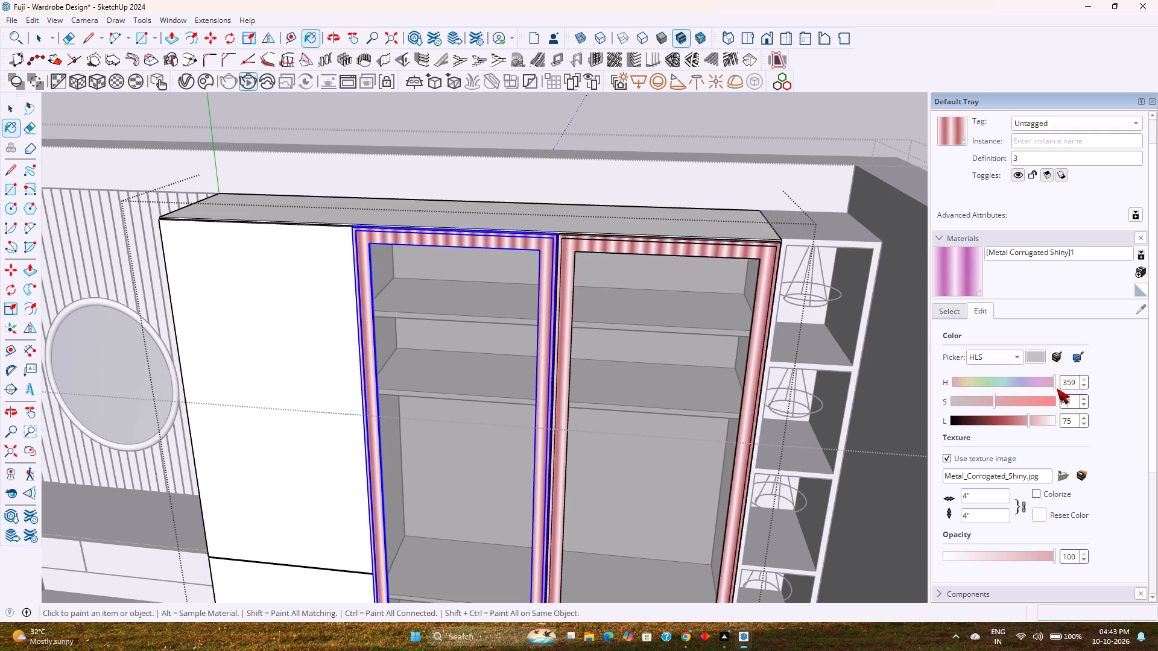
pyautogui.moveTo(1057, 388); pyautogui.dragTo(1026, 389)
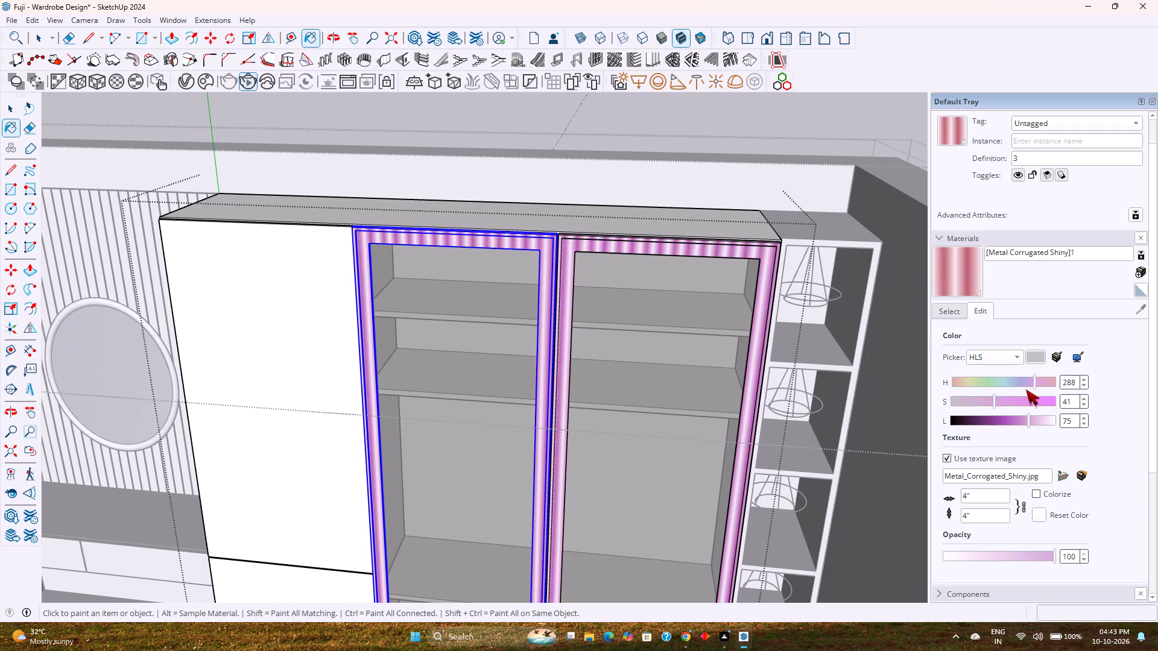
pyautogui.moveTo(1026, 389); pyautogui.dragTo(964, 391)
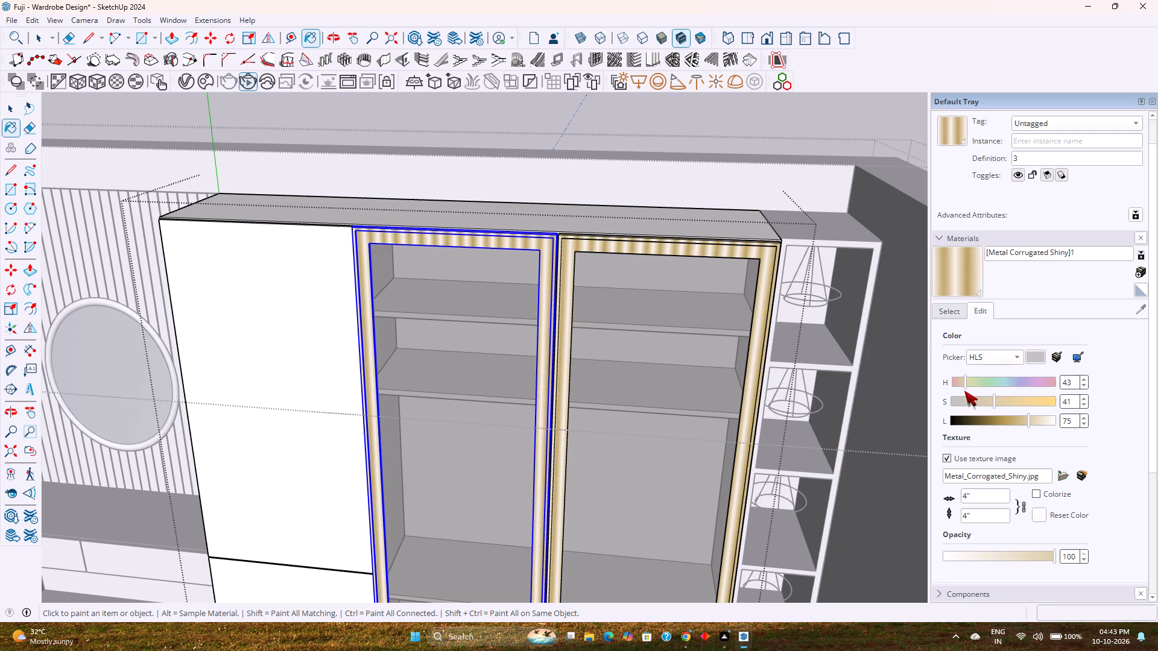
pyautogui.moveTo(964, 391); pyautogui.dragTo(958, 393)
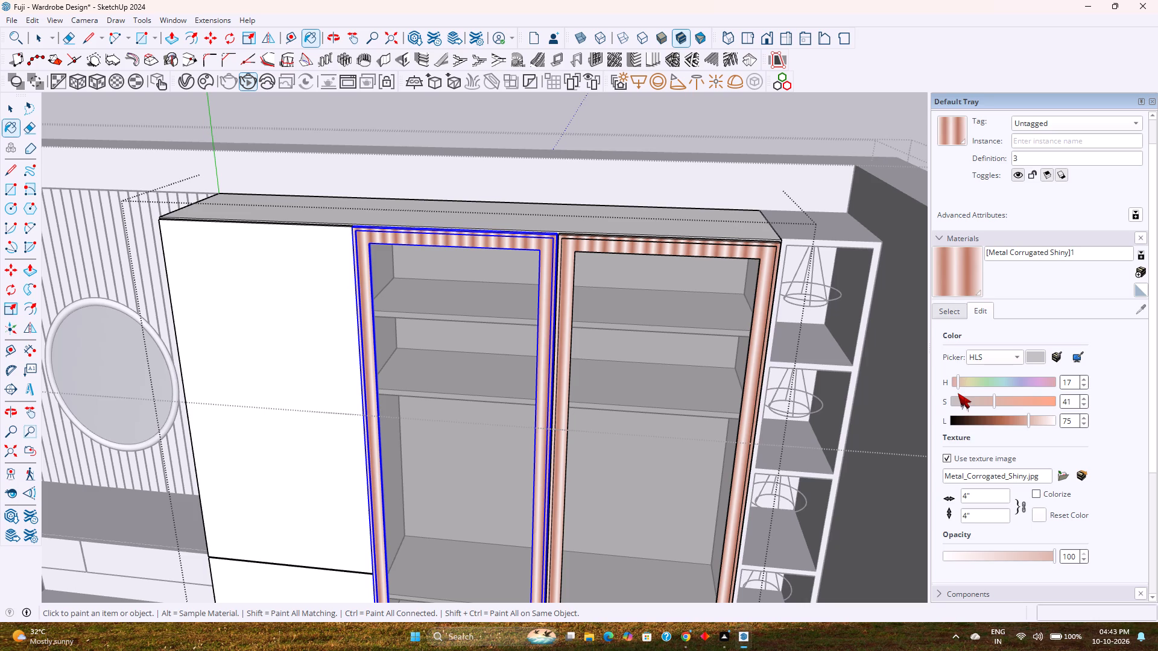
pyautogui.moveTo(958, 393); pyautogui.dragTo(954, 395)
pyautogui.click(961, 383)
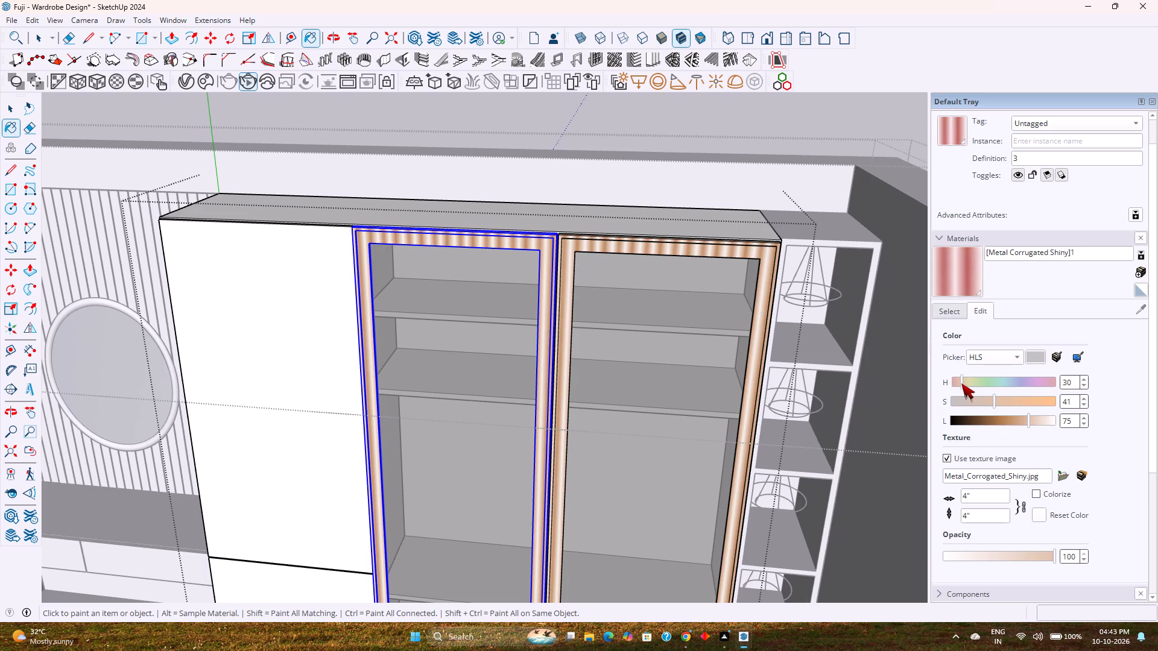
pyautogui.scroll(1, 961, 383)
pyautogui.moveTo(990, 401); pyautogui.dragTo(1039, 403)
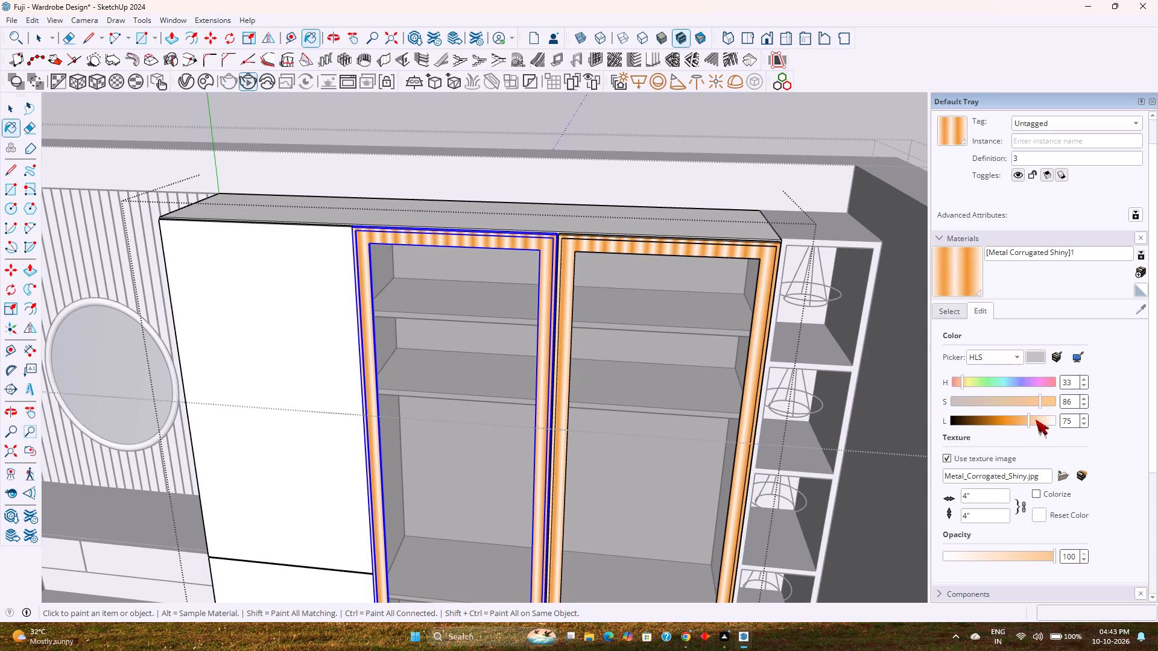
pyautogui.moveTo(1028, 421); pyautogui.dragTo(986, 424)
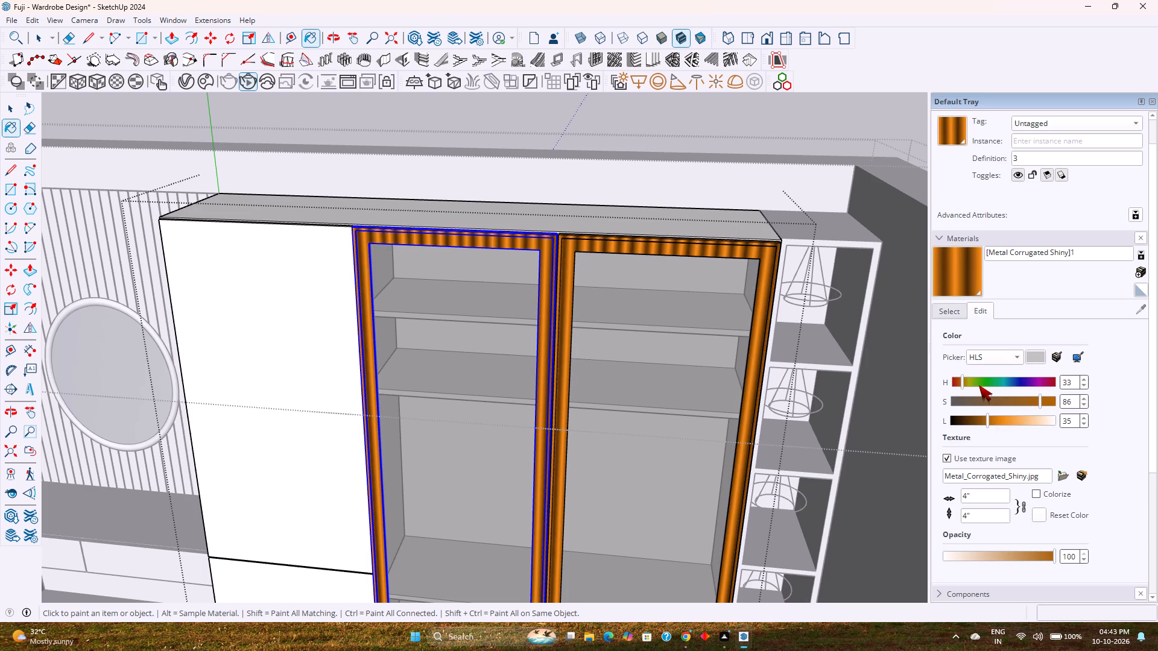
# Set the hue of the door frames' metal material to 24.
pyautogui.scroll(4, 969, 382)
pyautogui.scroll(-3, 968, 382)
pyautogui.scroll(2, 968, 382)
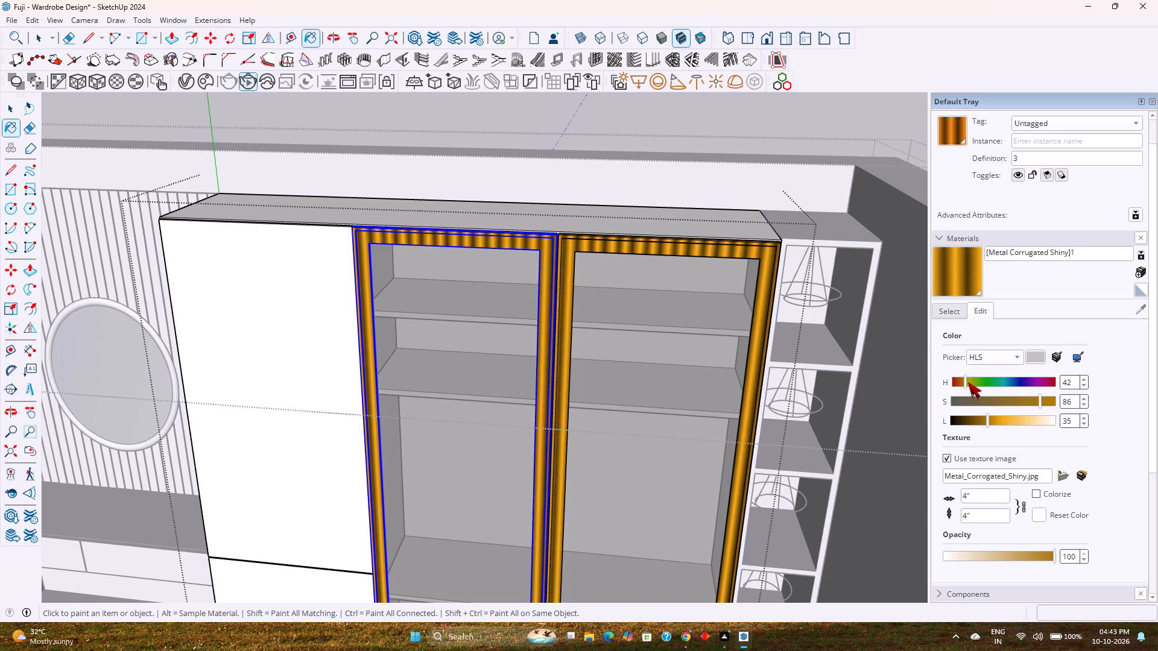
pyautogui.scroll(-6, 968, 382)
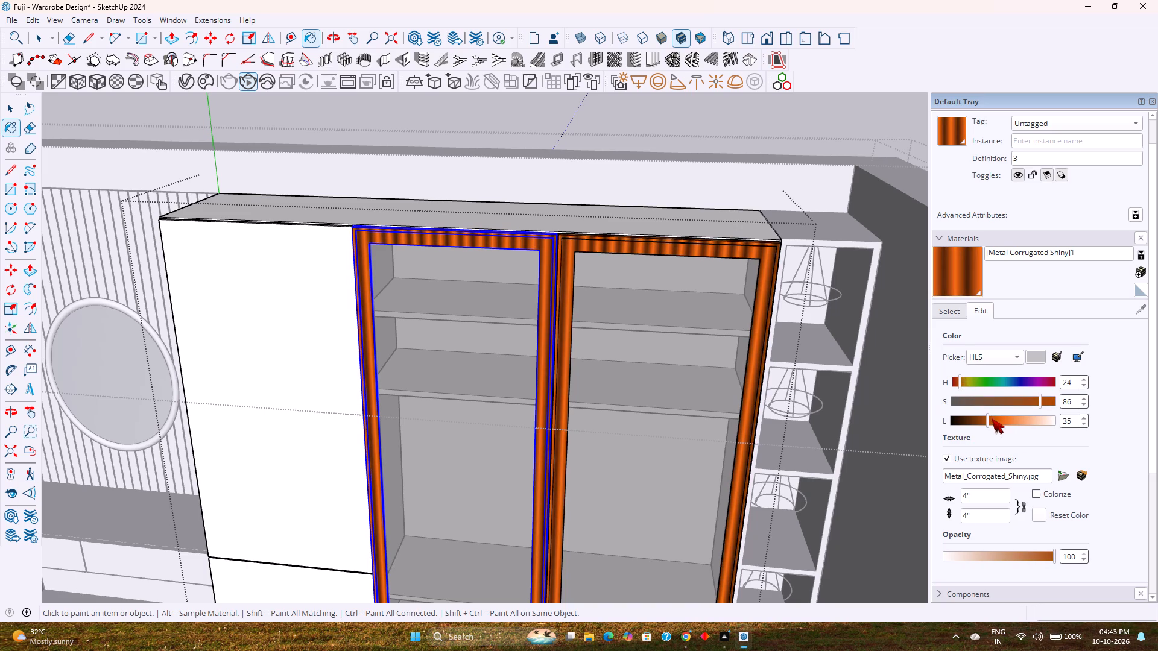
# Mute the door frames' metal material to a dark brown with saturation 16 and lightness 44.
pyautogui.scroll(5, 992, 418)
pyautogui.moveTo(1036, 401); pyautogui.dragTo(1028, 400)
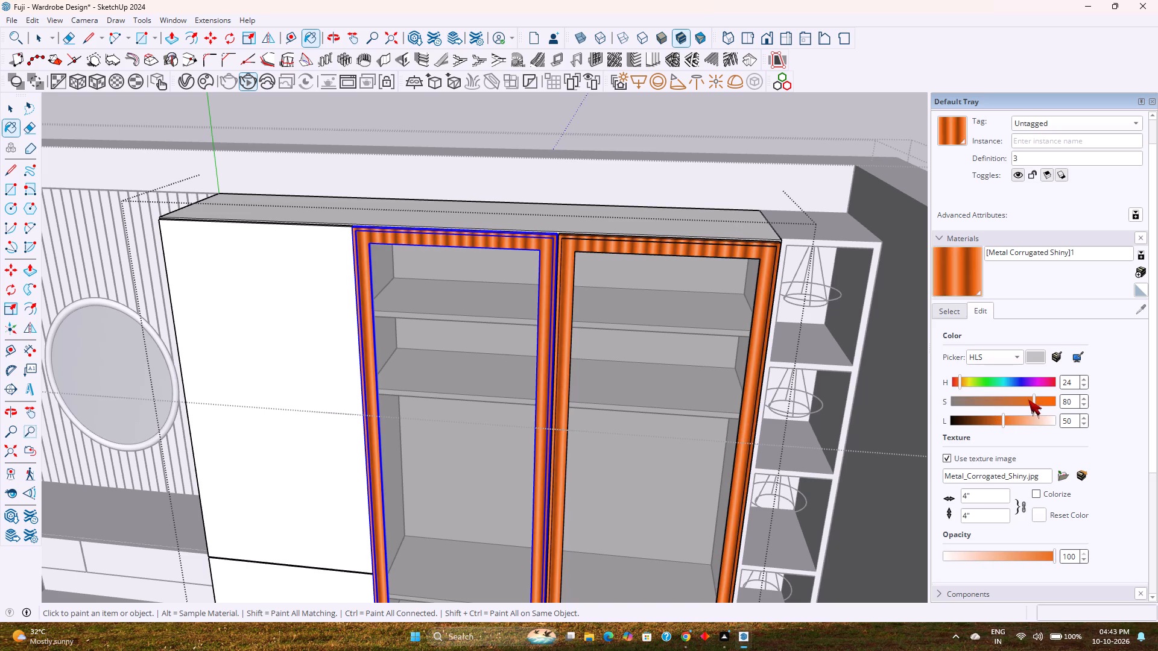
pyautogui.moveTo(1028, 400); pyautogui.dragTo(972, 407)
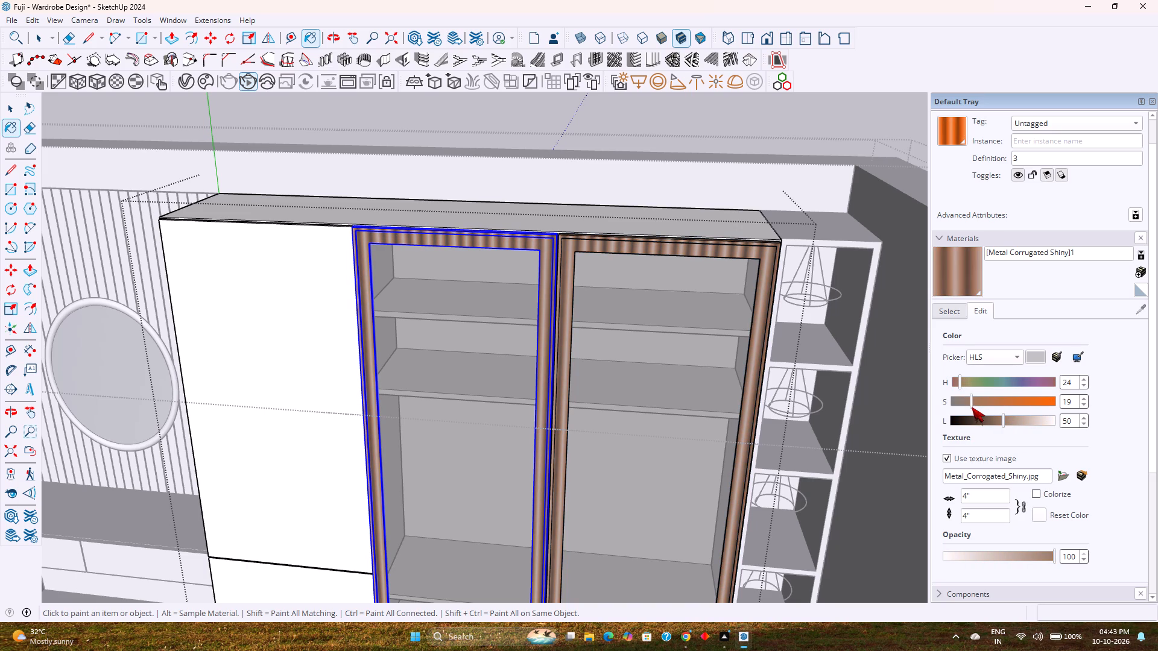
pyautogui.moveTo(972, 407); pyautogui.dragTo(969, 407)
pyautogui.scroll(3, 1006, 419)
pyautogui.scroll(-2, 1006, 419)
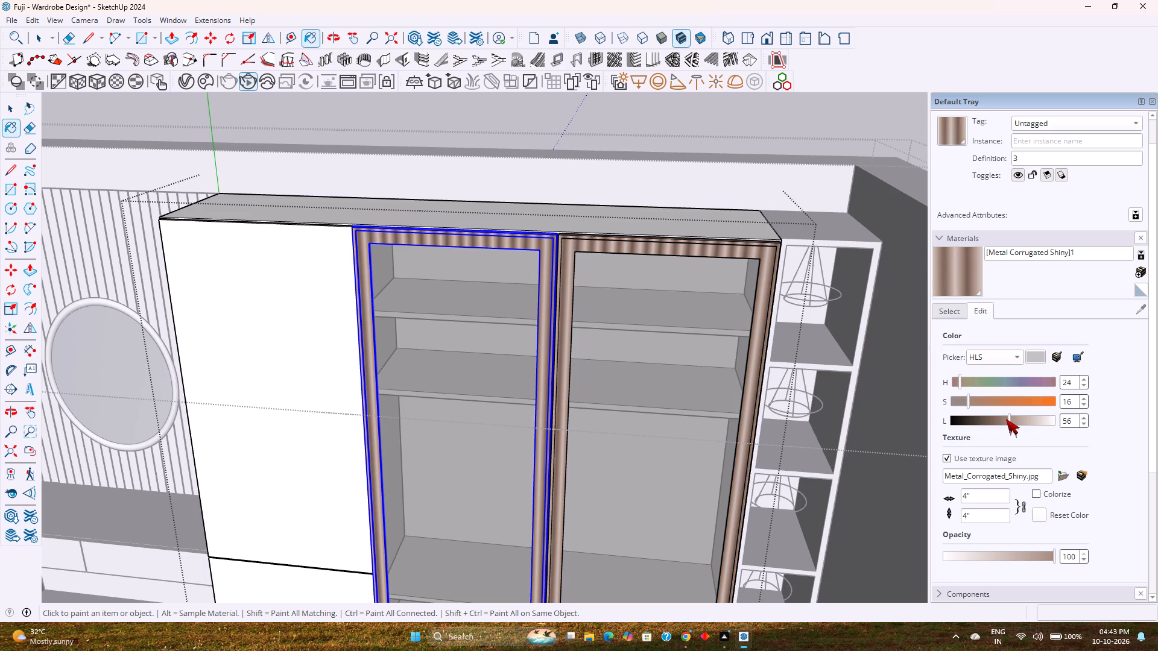
pyautogui.scroll(9, 1006, 419)
pyautogui.scroll(-5, 1005, 419)
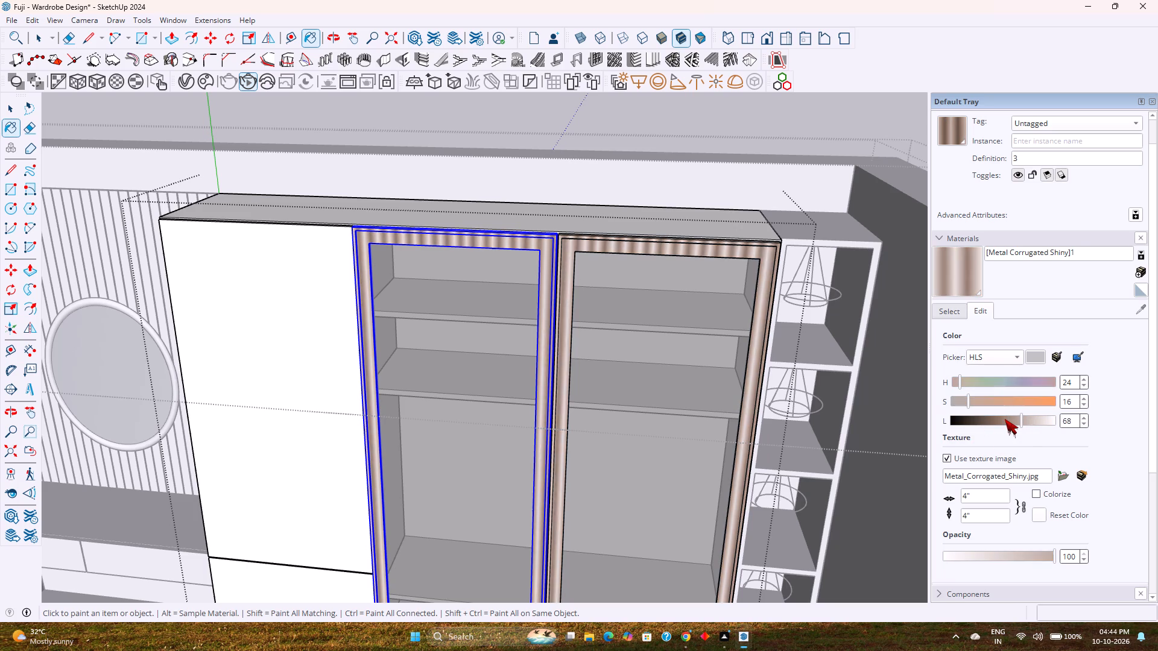
pyautogui.scroll(-7, 1005, 419)
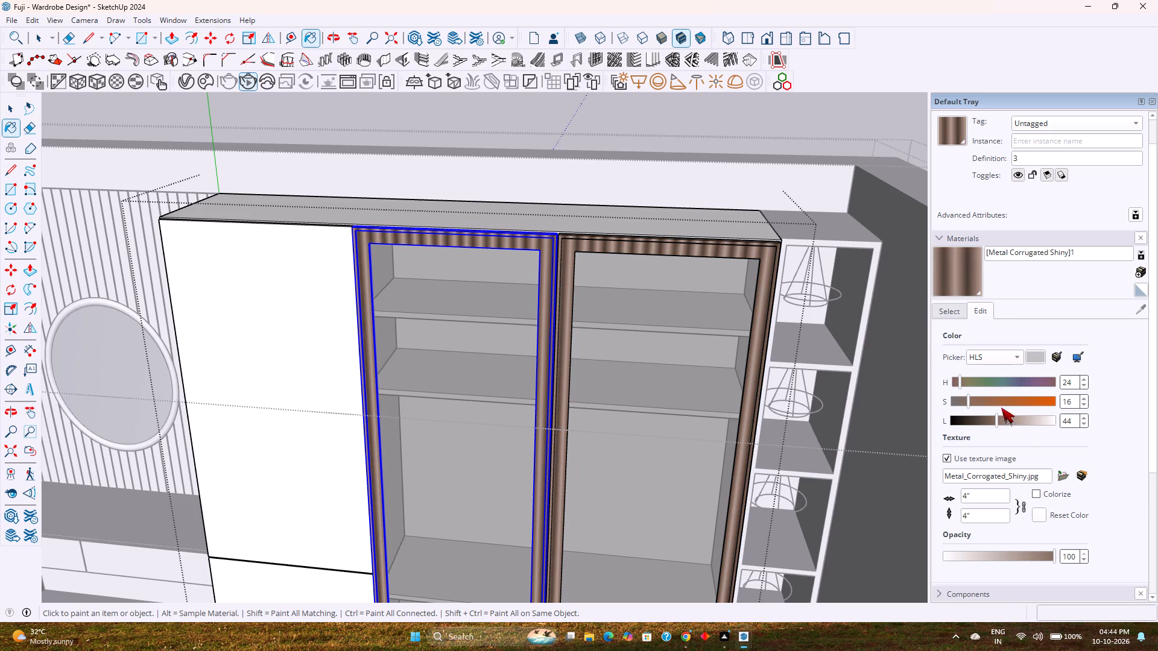
# Darken the door frames' metal material to hue 21 and lightness 35, leave painting and clear the selection.
pyautogui.moveTo(953, 424); pyautogui.dragTo(952, 388, button='middle')
pyautogui.scroll(-1, 952, 388)
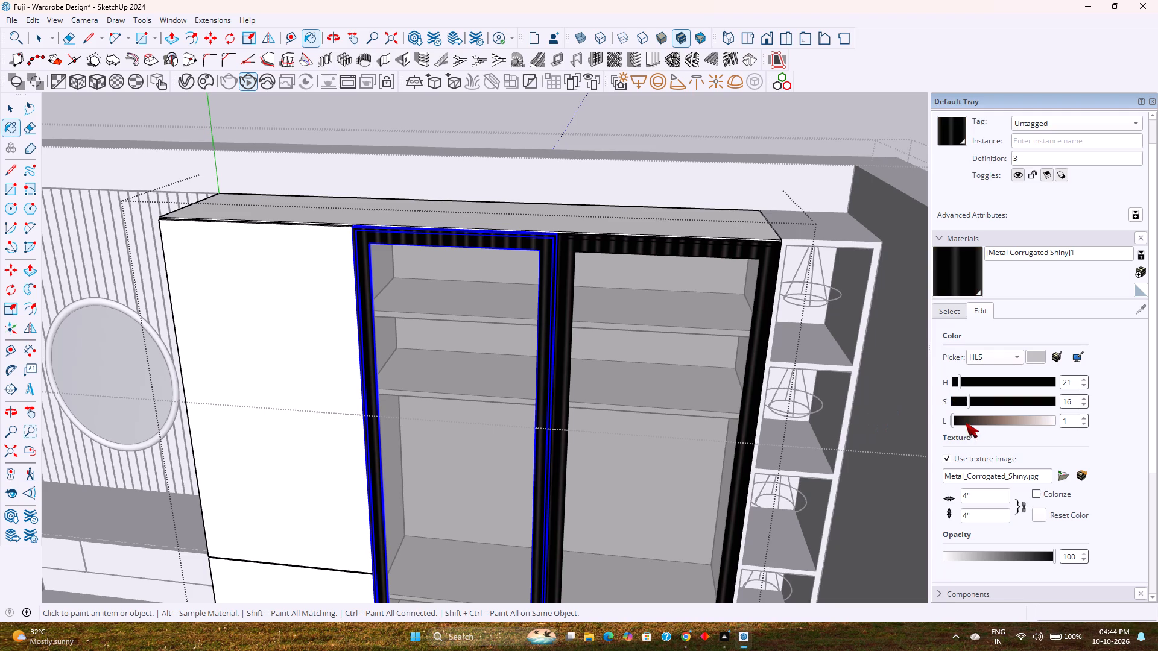
pyautogui.moveTo(966, 423); pyautogui.dragTo(1029, 424)
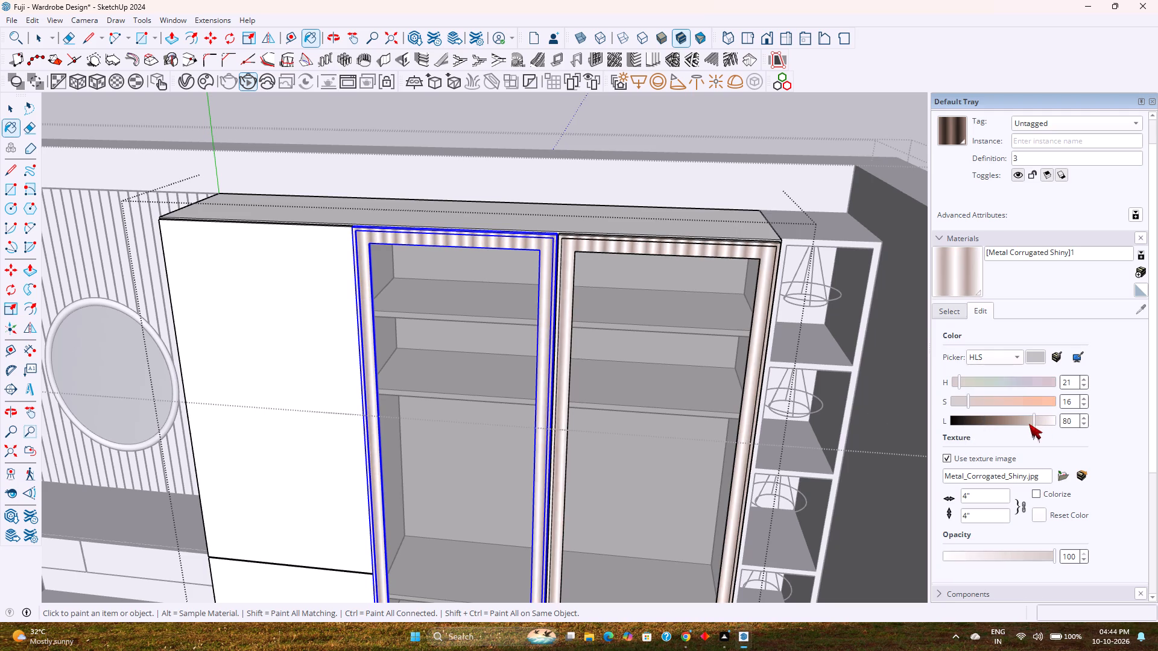
pyautogui.moveTo(1029, 424); pyautogui.dragTo(993, 434)
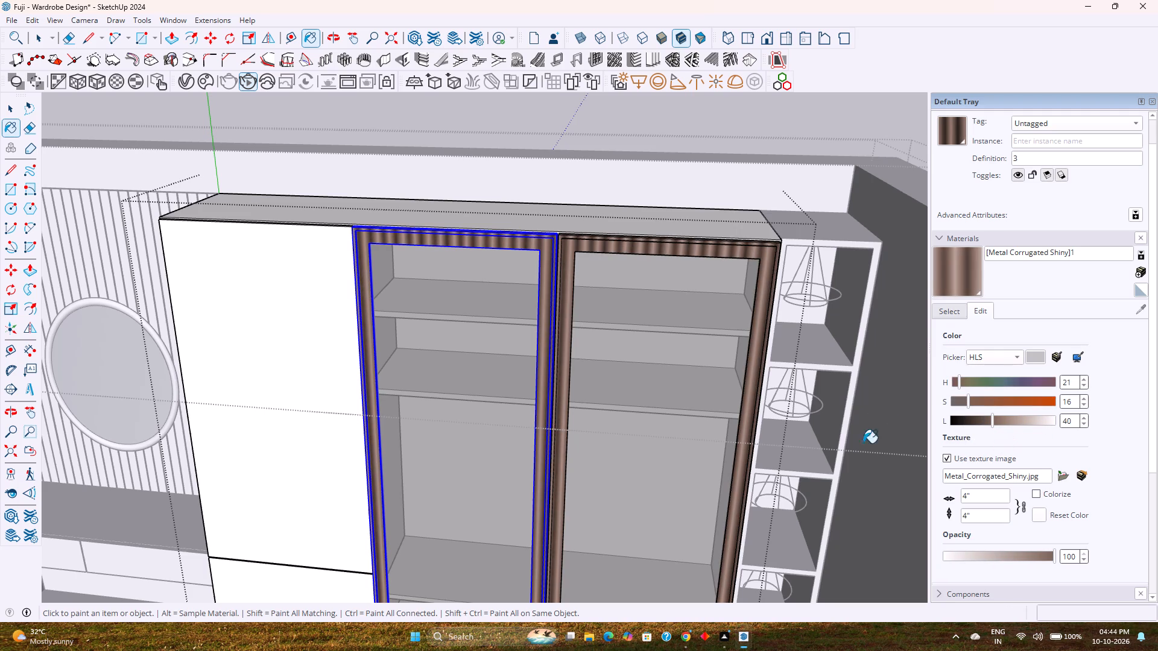
pyautogui.press('space')
pyautogui.click(764, 271)
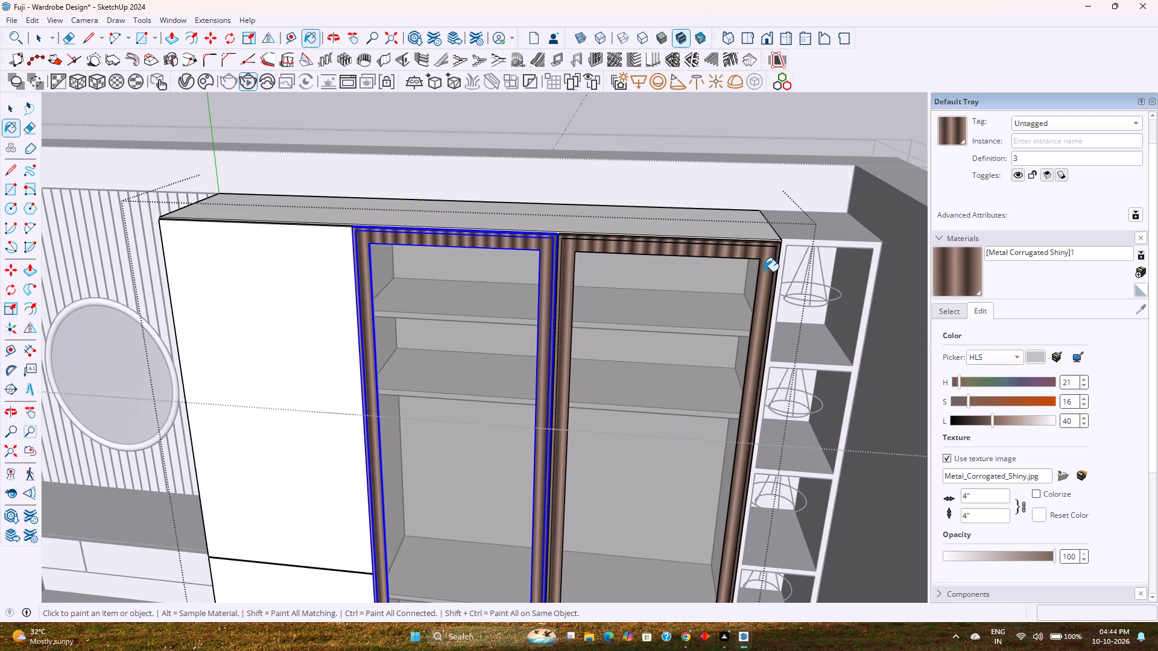
pyautogui.moveTo(666, 423); pyautogui.dragTo(747, 324, button='middle')
pyautogui.scroll(-2, 756, 325)
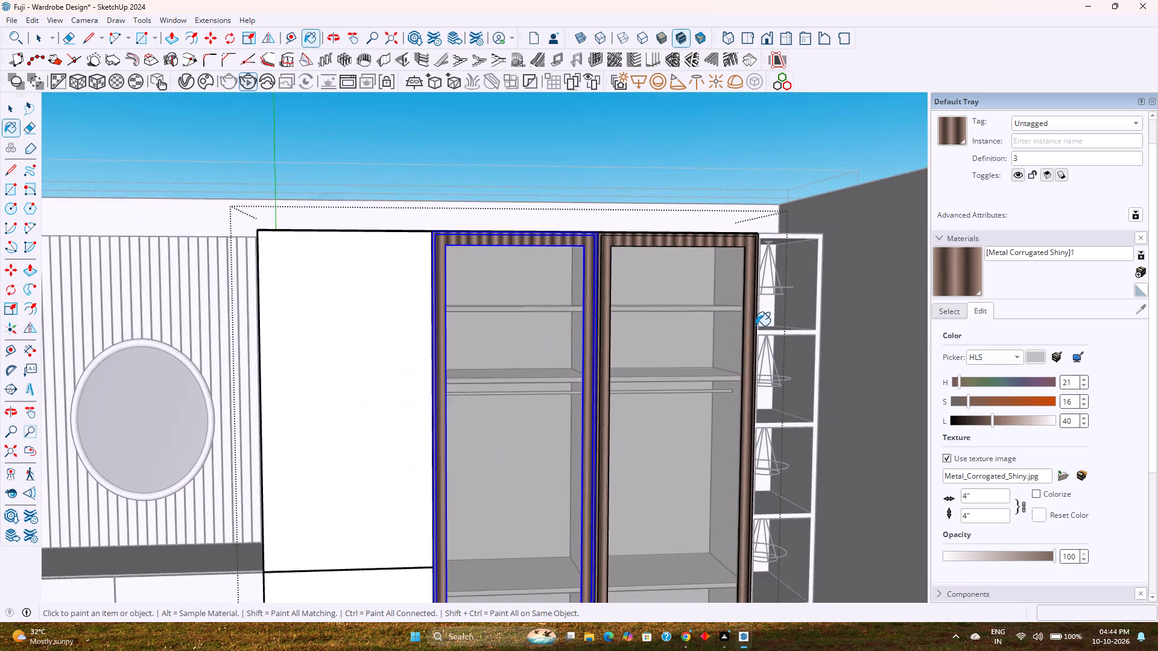
pyautogui.scroll(-3, 756, 325)
pyautogui.moveTo(746, 434); pyautogui.dragTo(714, 404, button='middle')
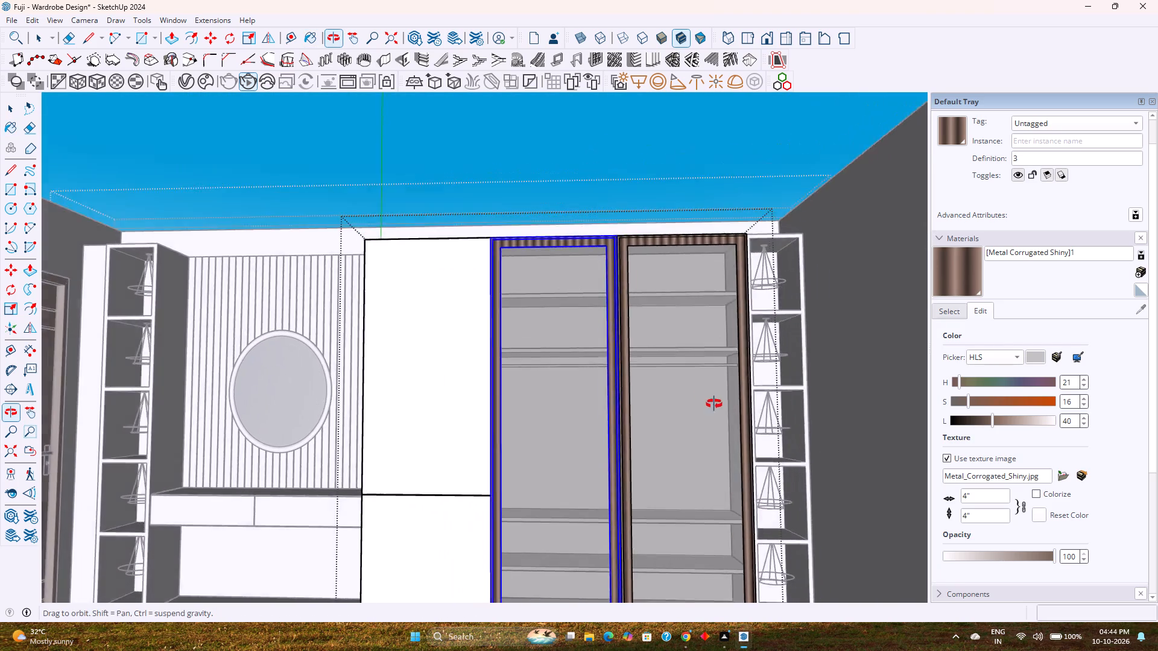
pyautogui.moveTo(714, 404); pyautogui.dragTo(721, 409, button='middle')
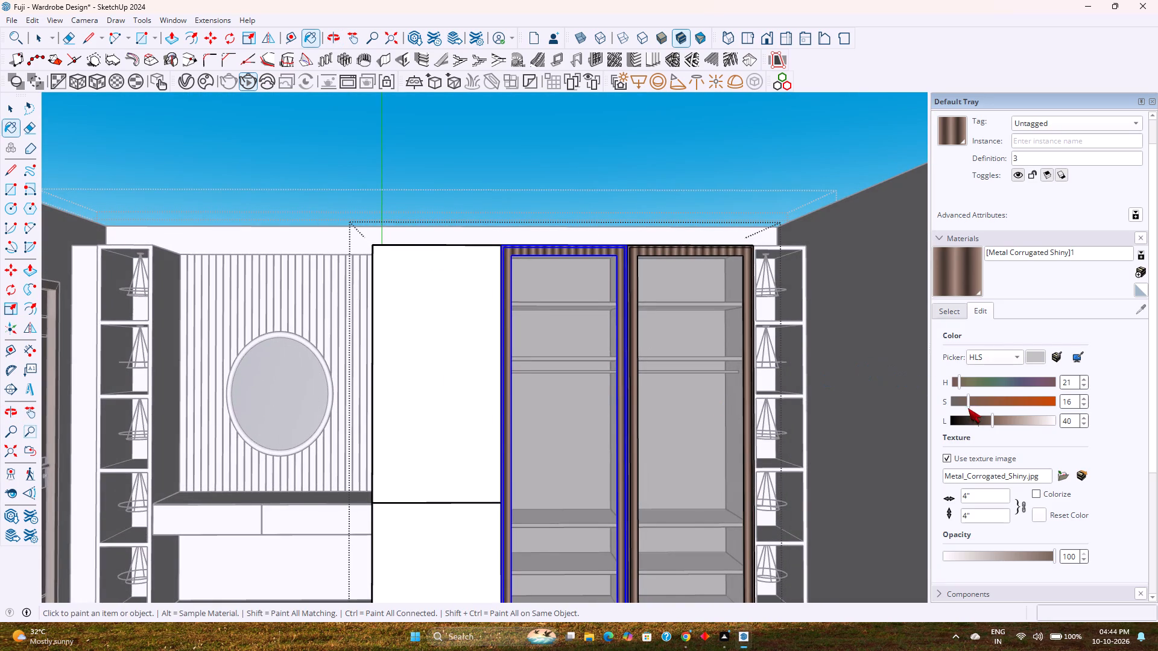
pyautogui.click(987, 420)
pyautogui.press('space')
pyautogui.press('Escape')
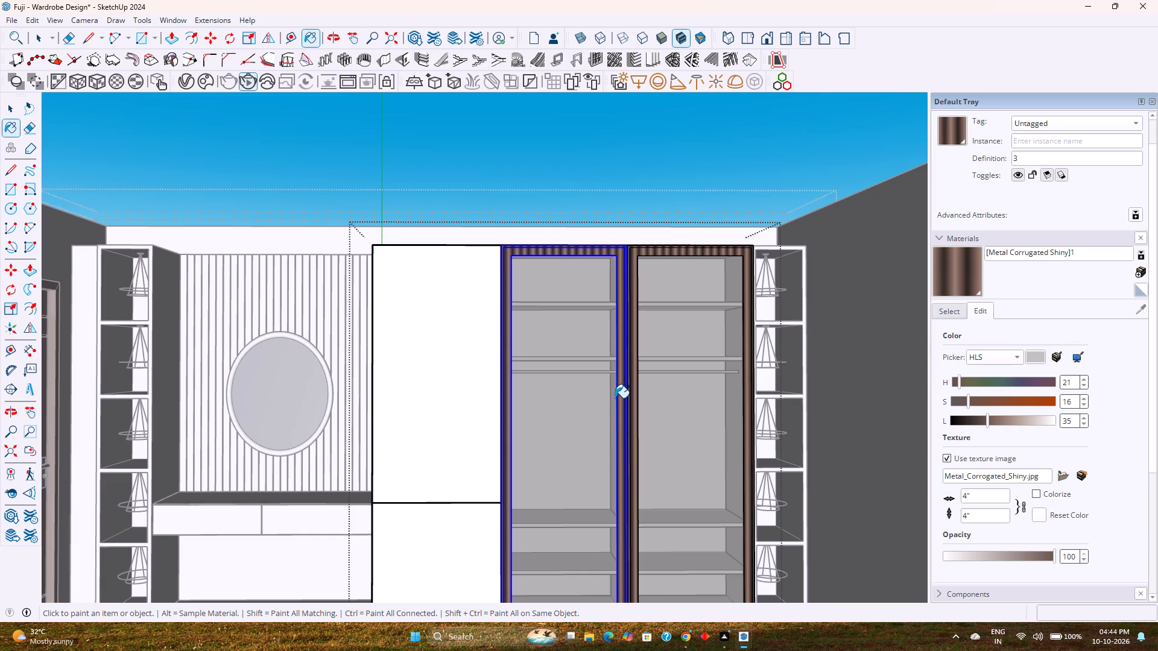
pyautogui.press('space')
pyautogui.press('Escape')
pyautogui.click(637, 385)
pyautogui.press('space')
pyautogui.press('Escape')
# Run a V-Ray interactive render to examine the metal door frames up close and from farther back, and close it.
pyautogui.scroll(9, 636, 385)
pyautogui.moveTo(636, 386); pyautogui.dragTo(637, 400, button='middle')
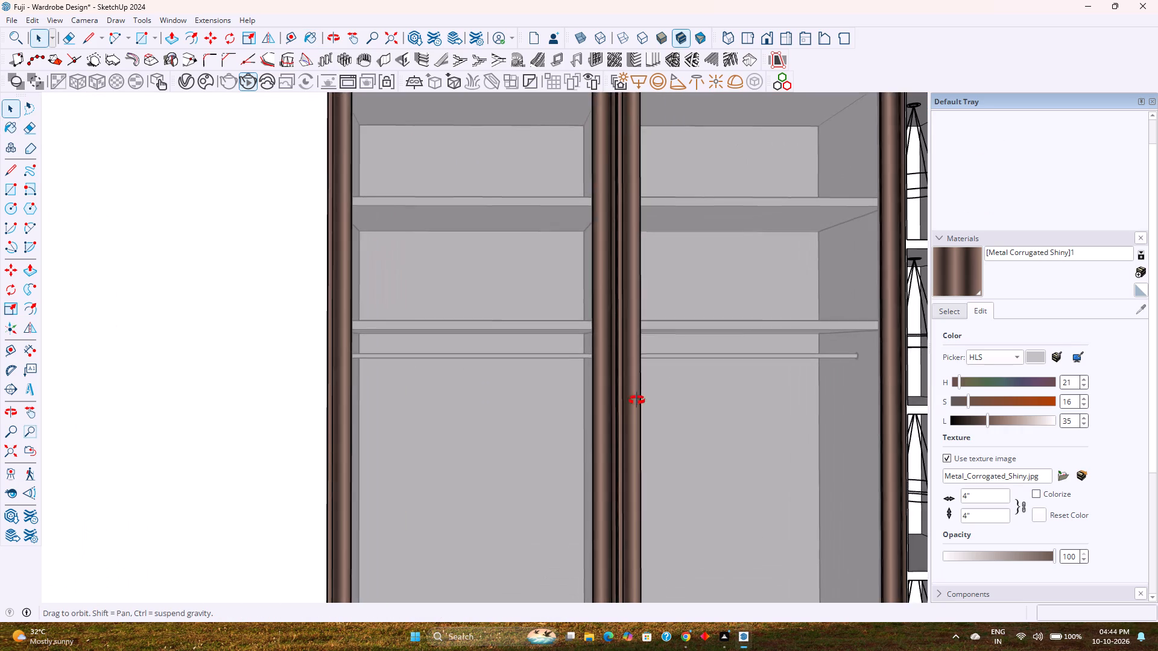
pyautogui.moveTo(637, 400); pyautogui.dragTo(632, 423, button='middle')
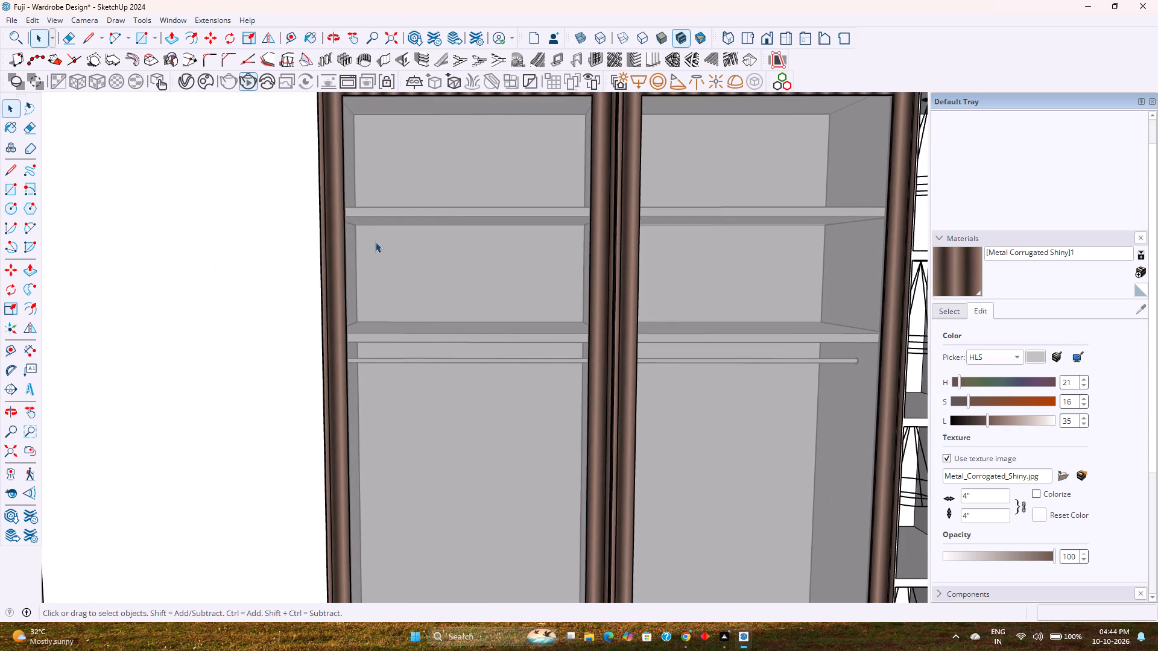
pyautogui.click(247, 81)
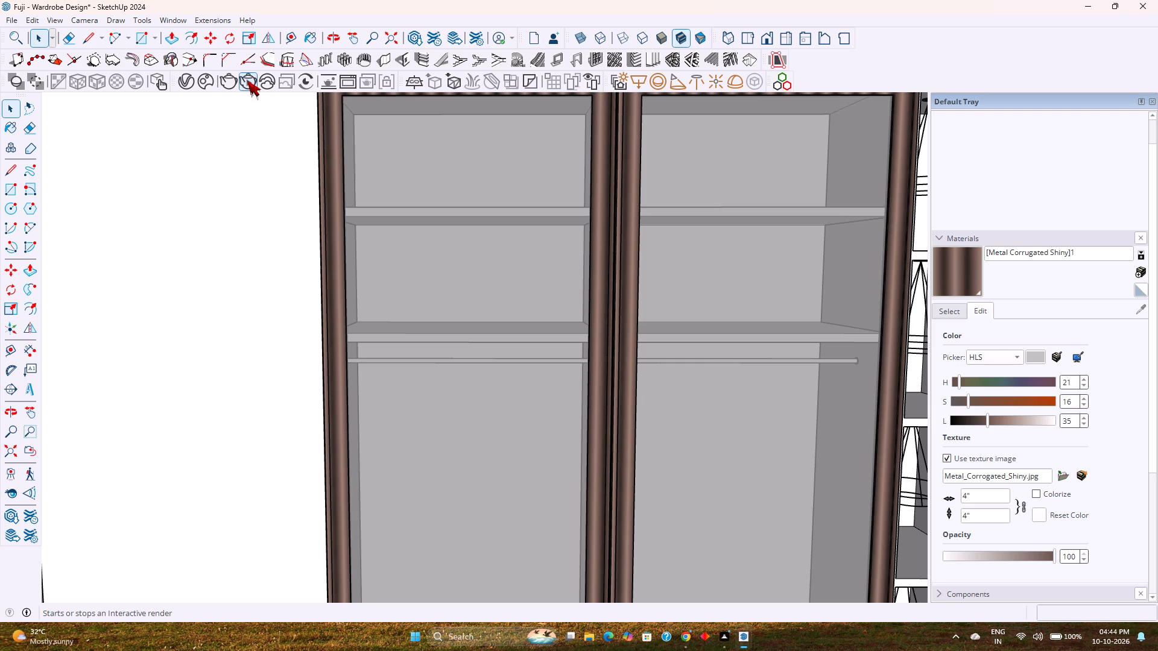
pyautogui.click(247, 81)
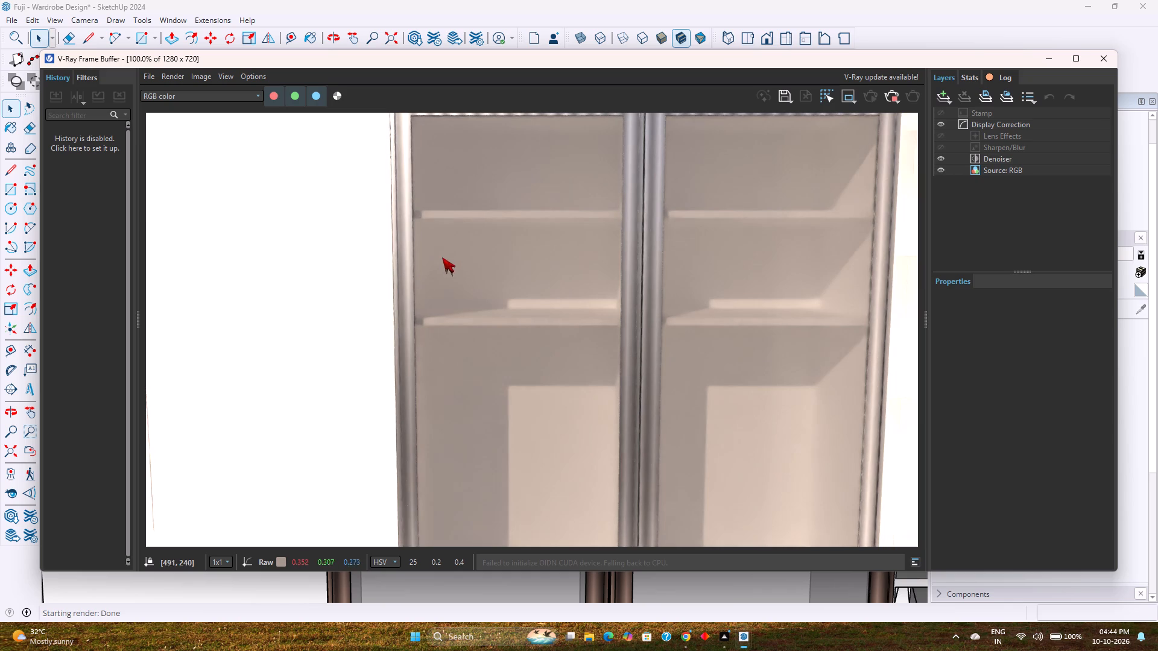
pyautogui.scroll(-2, 596, 269)
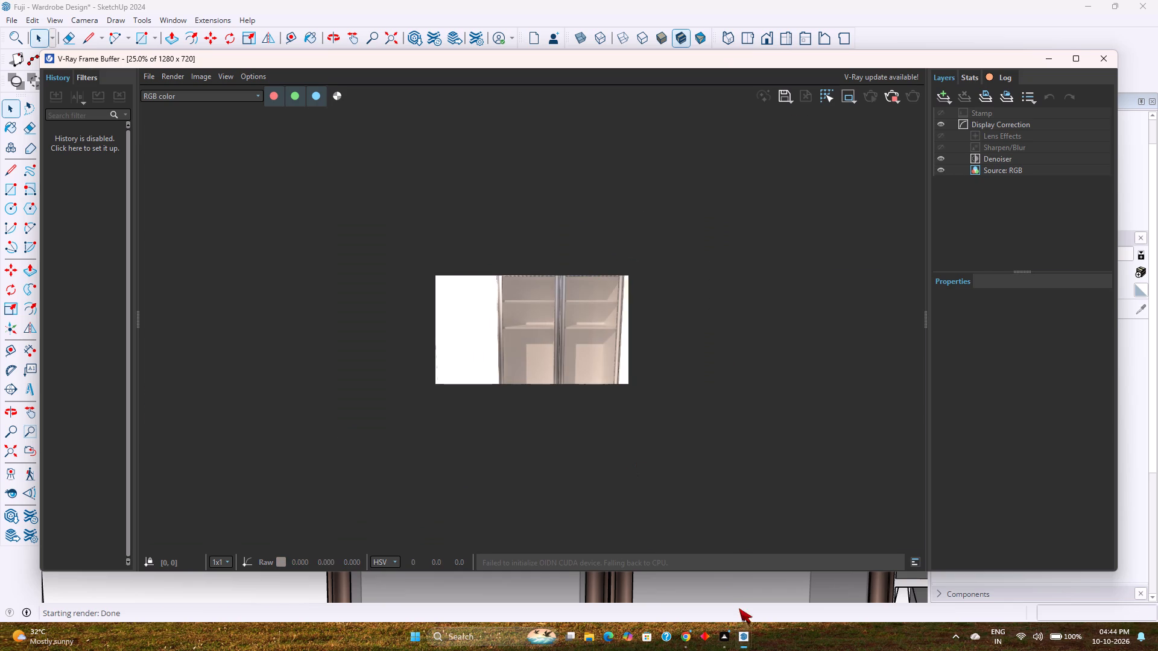
pyautogui.scroll(-7, 724, 588)
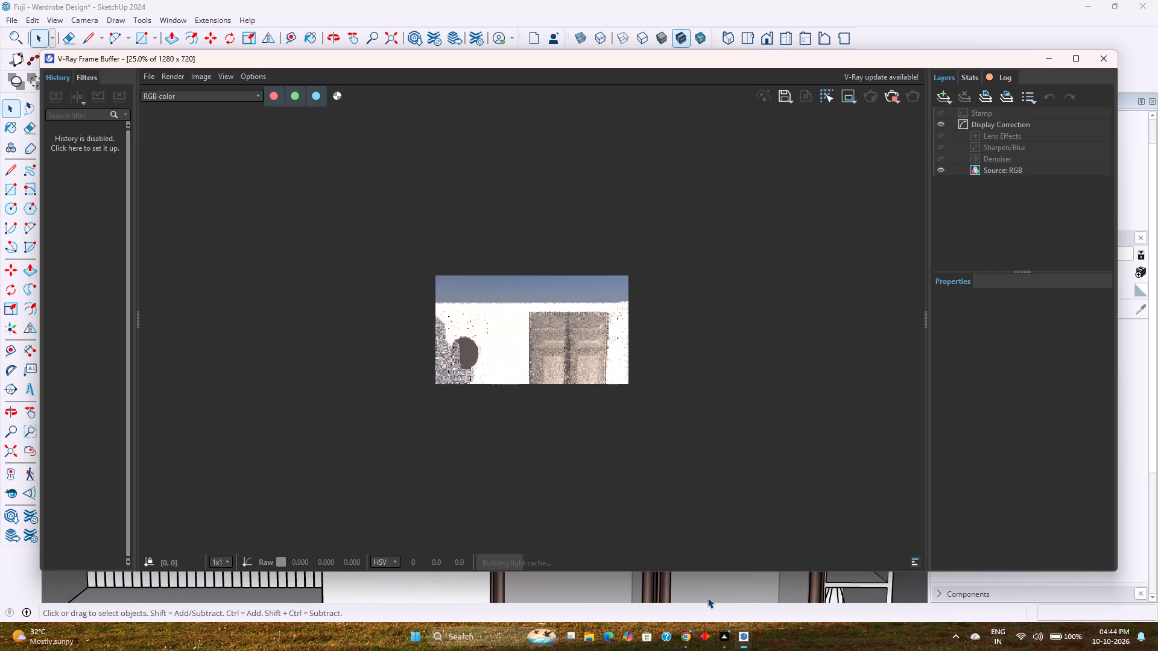
pyautogui.scroll(-1, 707, 597)
pyautogui.moveTo(710, 593); pyautogui.dragTo(796, 563, button='middle')
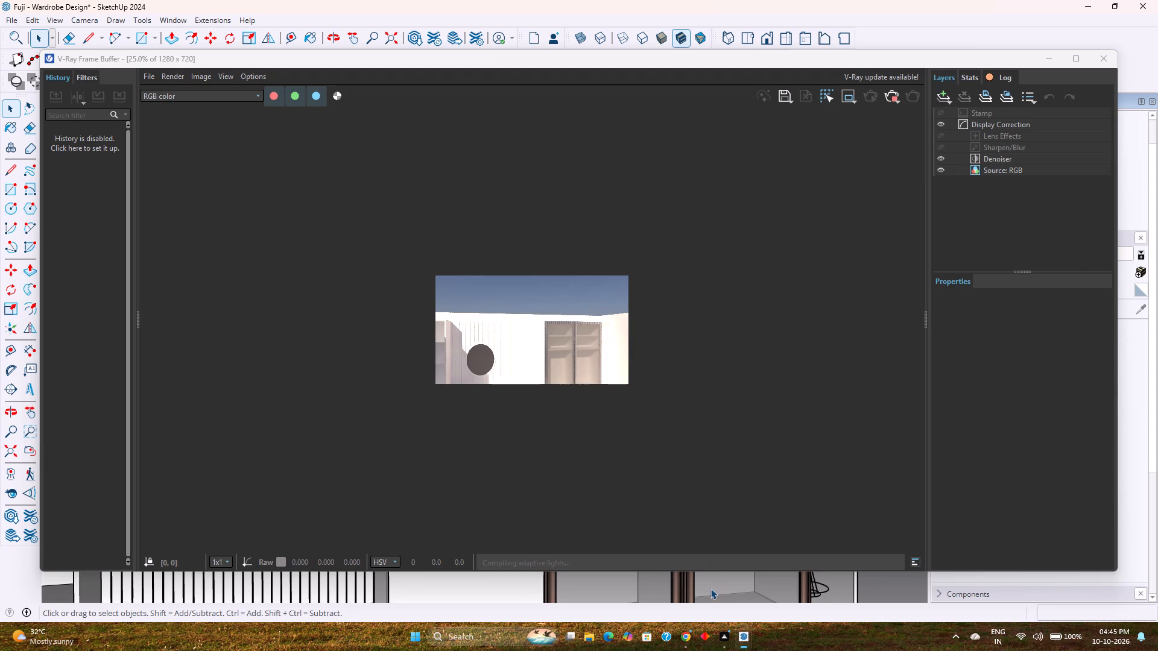
pyautogui.scroll(2, 558, 338)
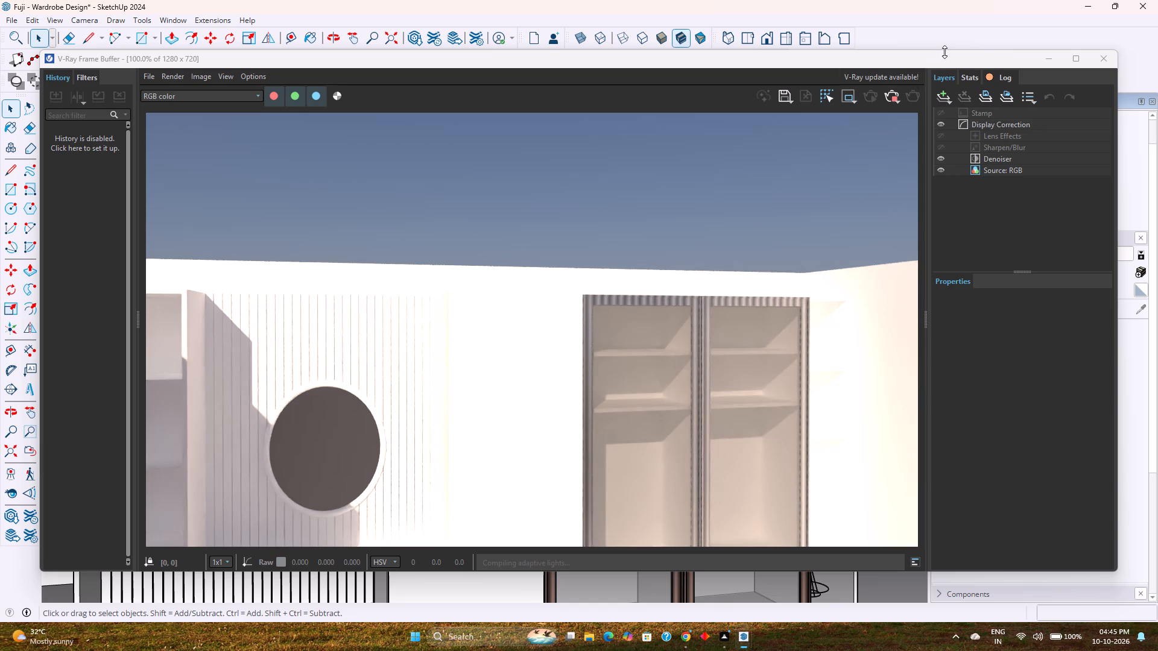
pyautogui.click(1101, 64)
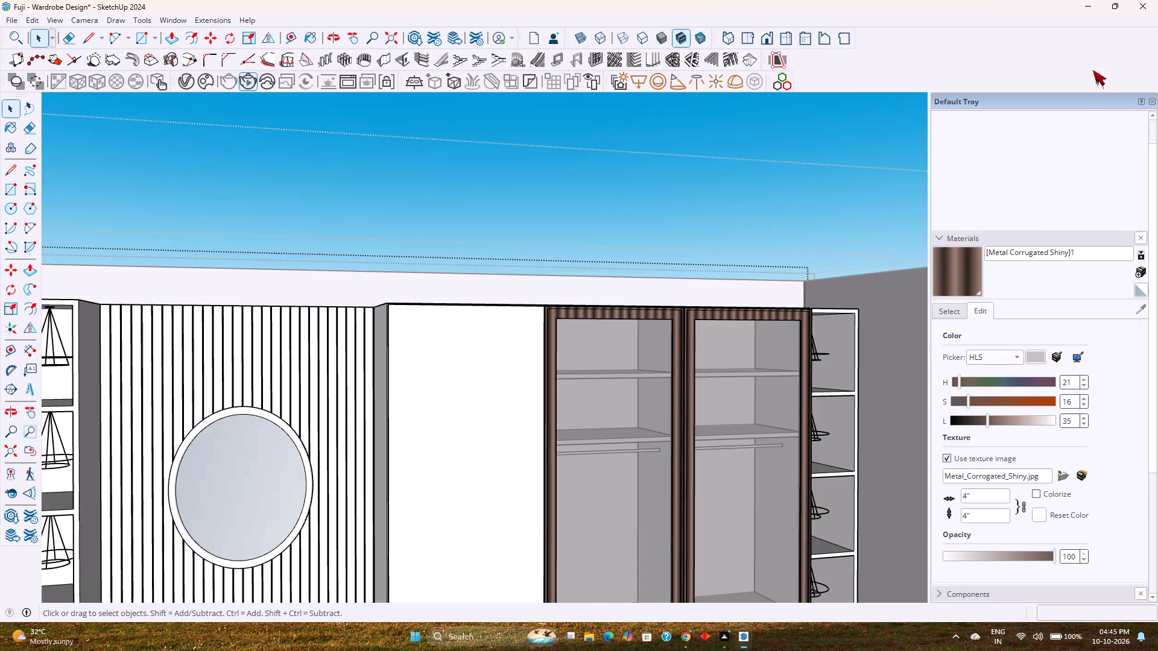
# Set the texture size of the door frames' metal material to 1" by 1".
pyautogui.moveTo(576, 380); pyautogui.dragTo(469, 379, button='middle')
pyautogui.scroll(-4, 470, 376)
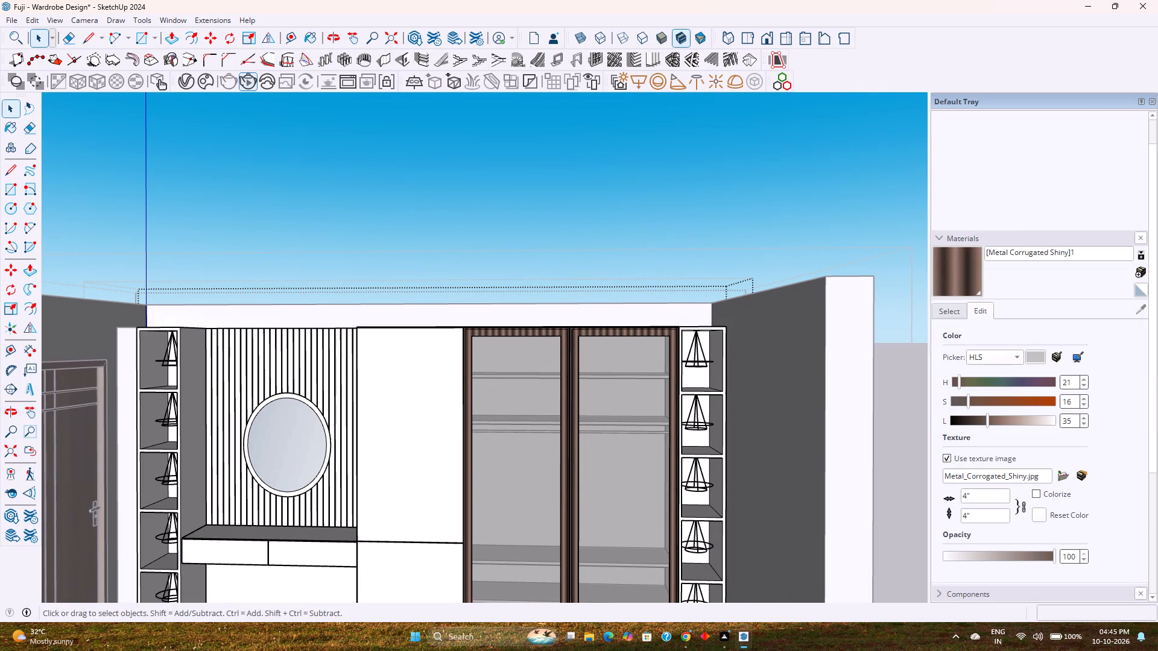
pyautogui.doubleClick(994, 497)
pyautogui.press('BackSpace')
pyautogui.press('BackSpace')
pyautogui.write('1"')
pyautogui.press('Return')
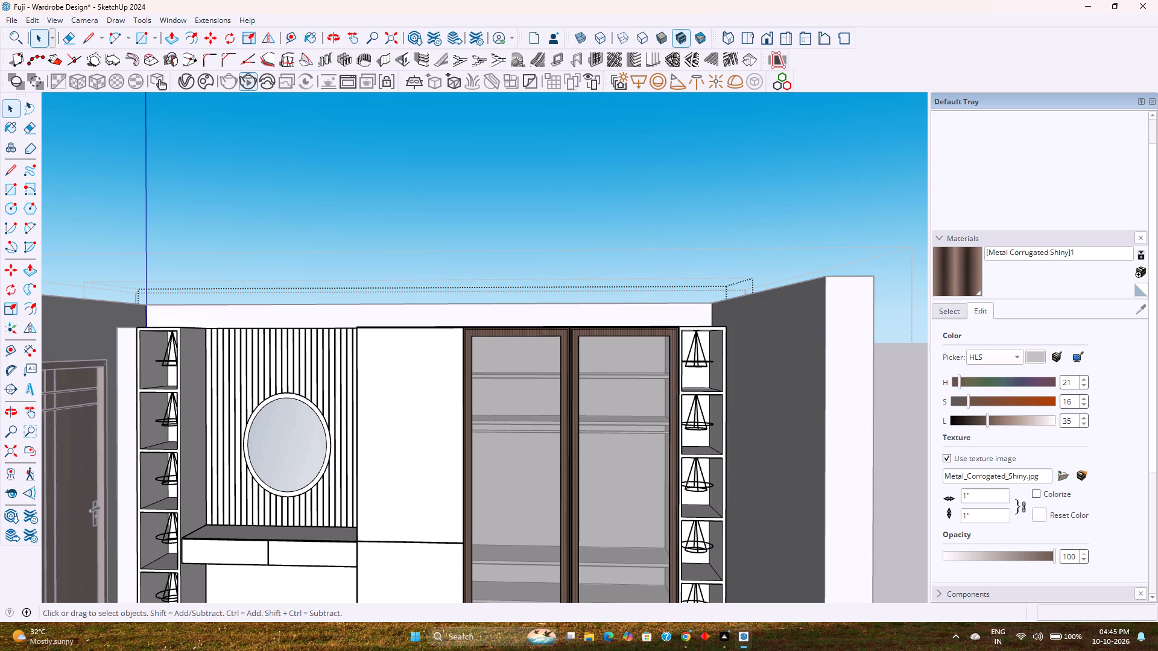
pyautogui.scroll(3, 634, 353)
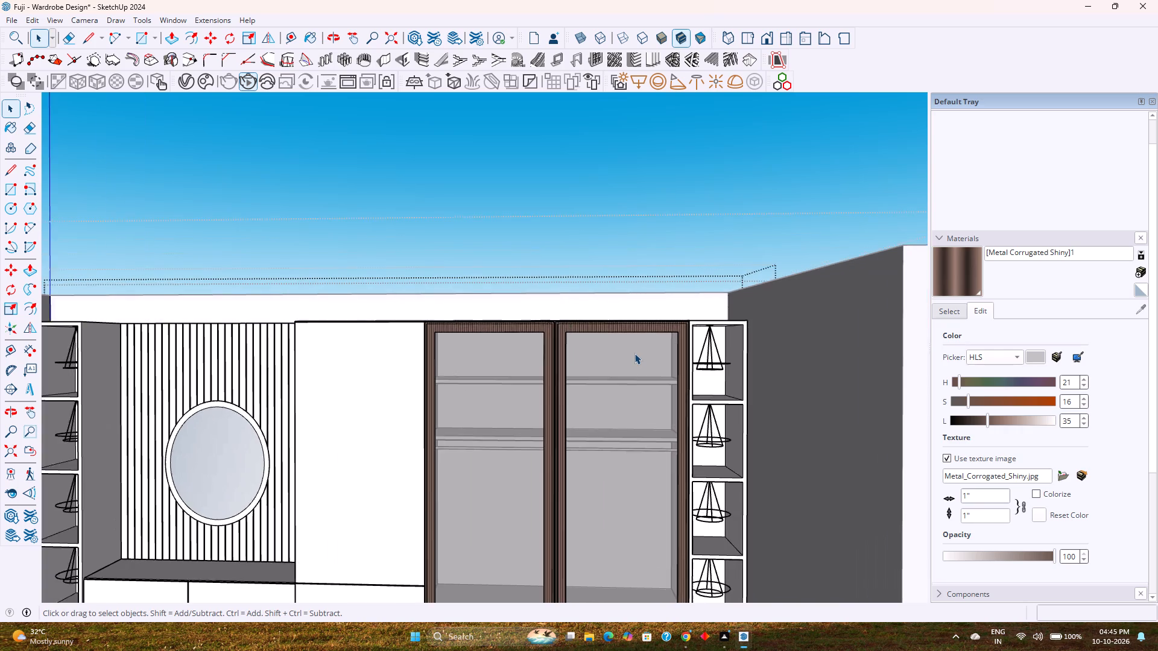
pyautogui.scroll(16, 634, 353)
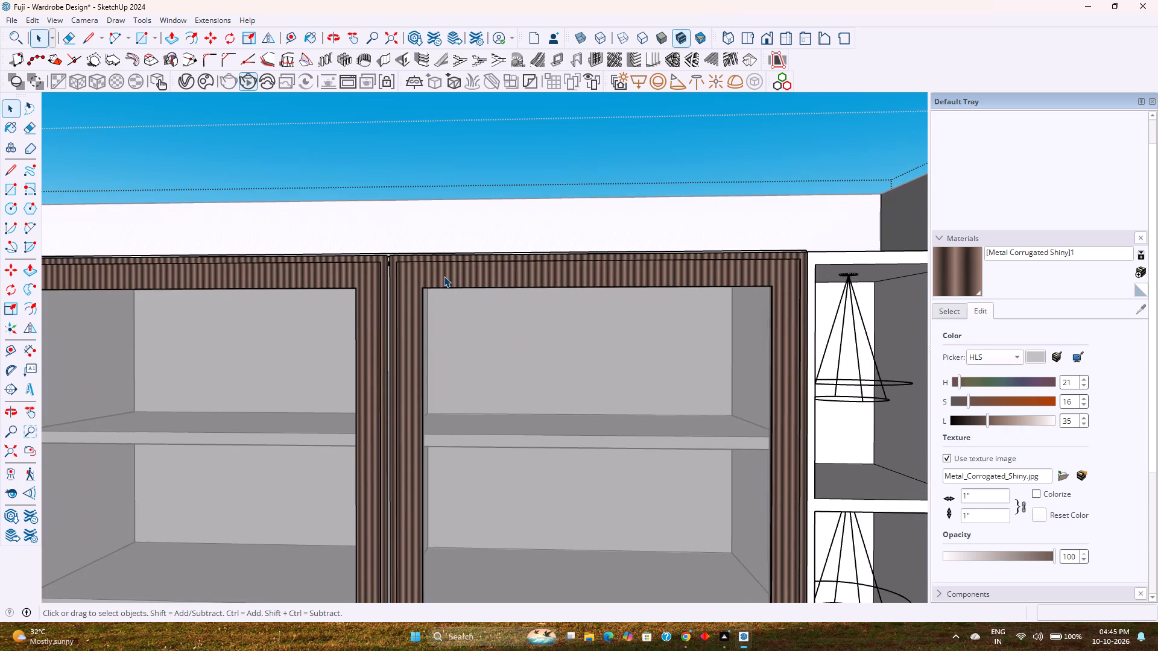
# Show the whole wardrobe wall in the standard front view and exit the open group editing.
pyautogui.scroll(-13, 444, 276)
pyautogui.moveTo(427, 292); pyautogui.dragTo(535, 290, button='middle')
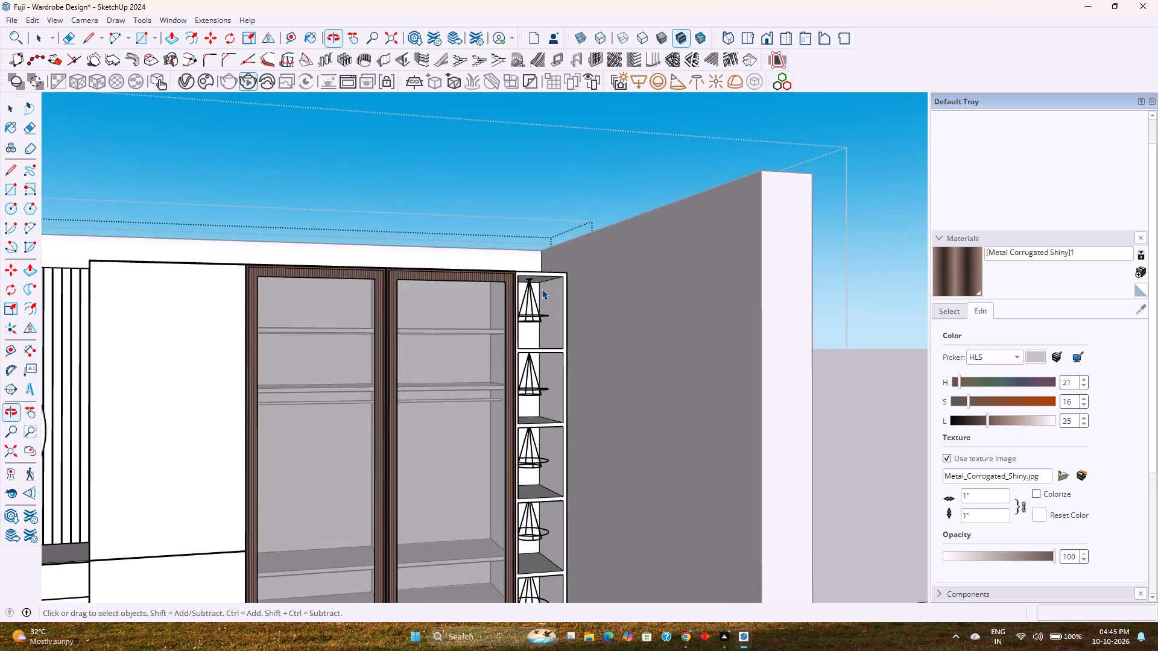
pyautogui.scroll(-8, 542, 289)
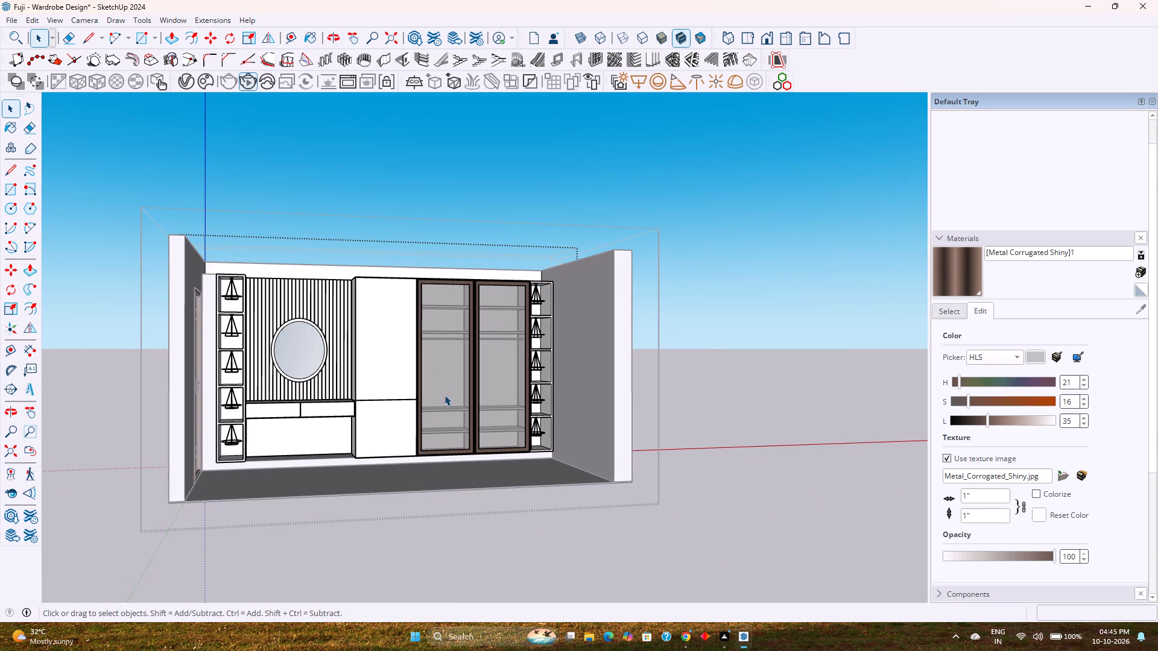
pyautogui.moveTo(436, 410); pyautogui.dragTo(375, 402, button='middle')
pyautogui.scroll(4, 358, 430)
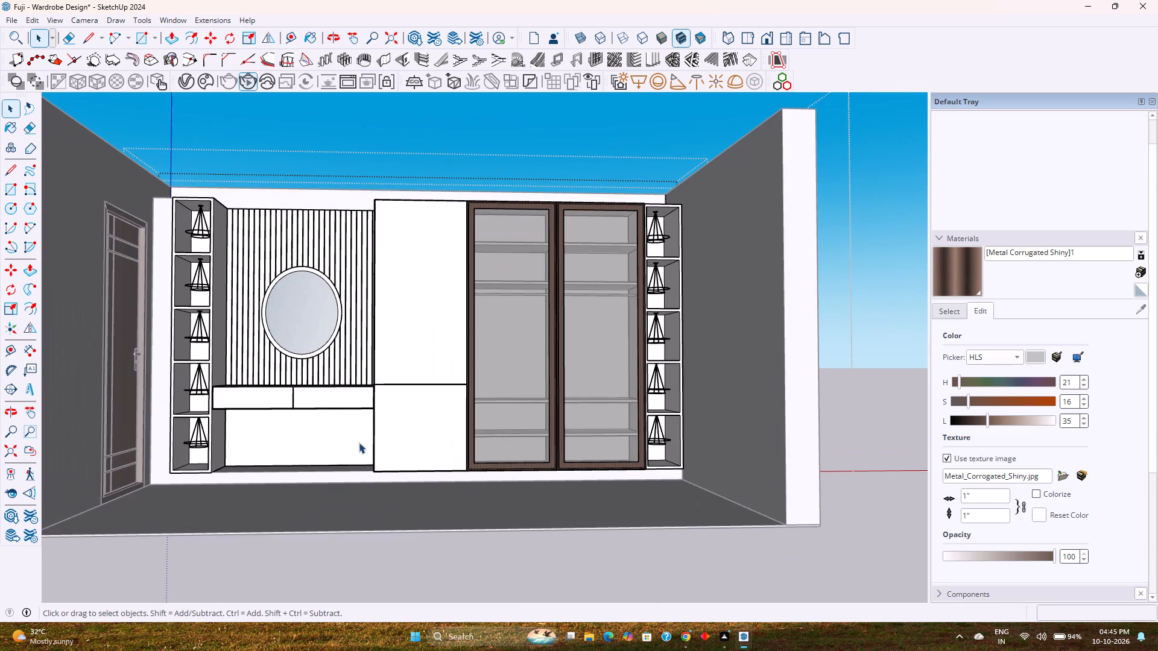
pyautogui.moveTo(361, 468); pyautogui.dragTo(361, 487, button='middle')
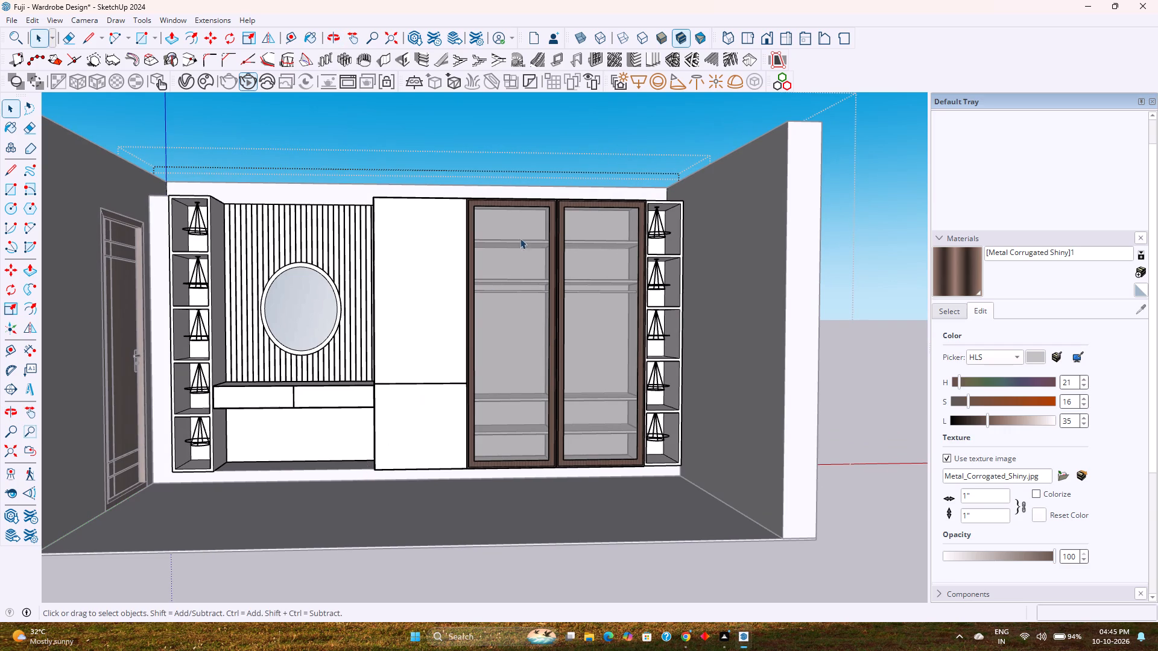
pyautogui.click(765, 42)
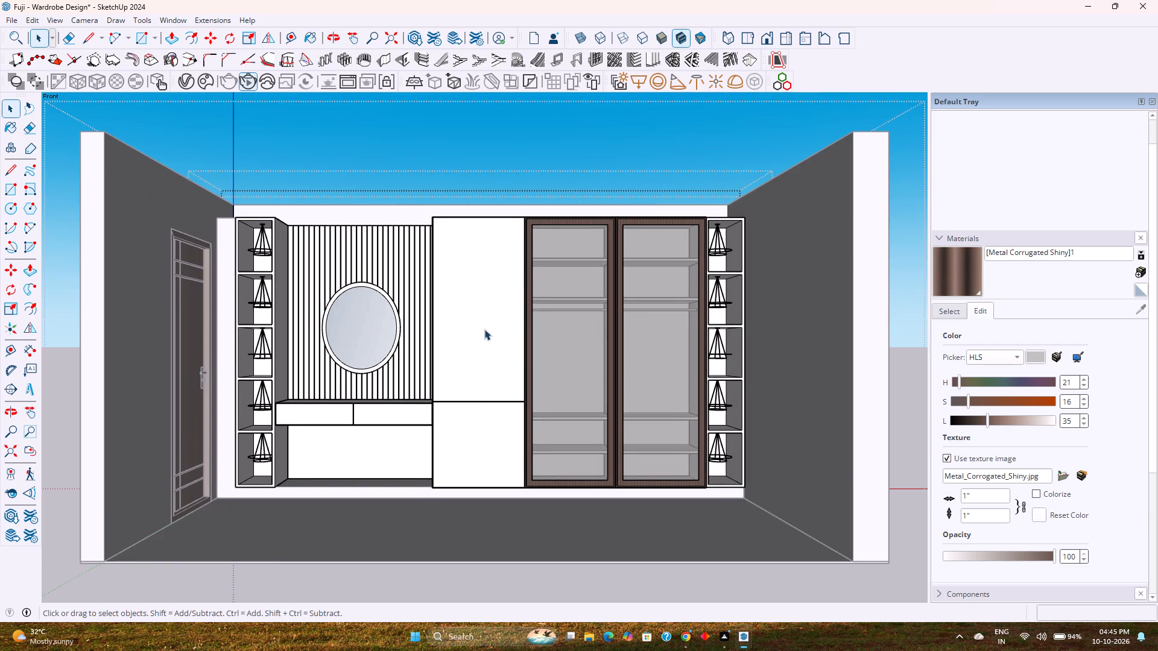
pyautogui.scroll(3, 471, 338)
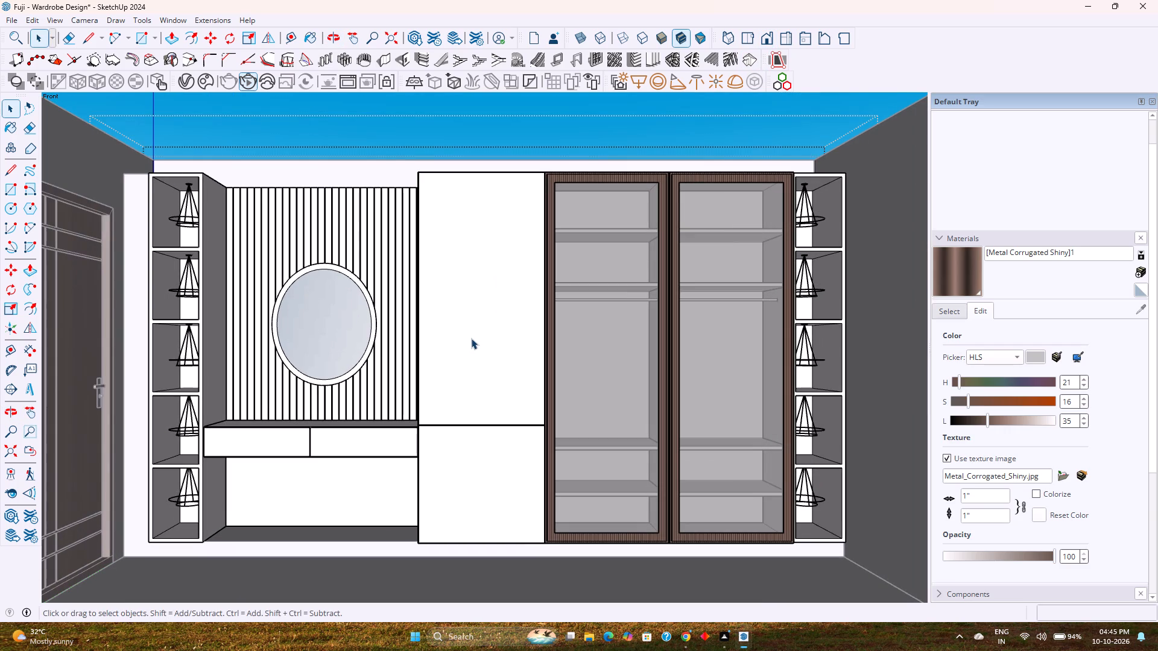
pyautogui.press('Escape')
pyautogui.press('Escape')
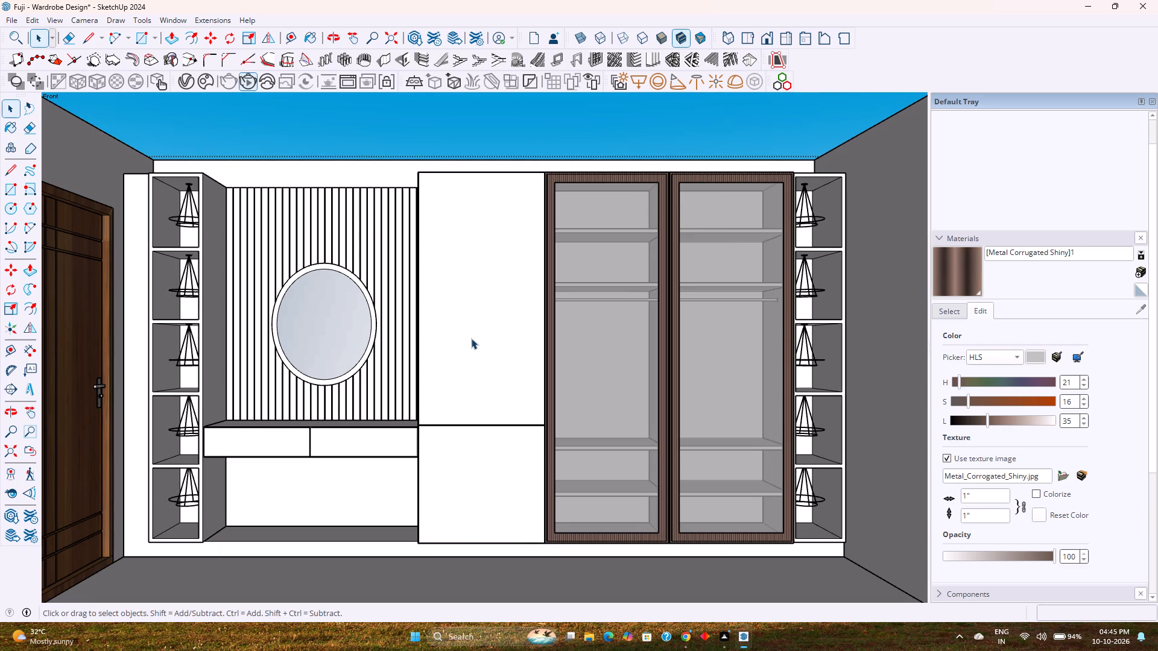
# Save the wardrobe model.
pyautogui.hotkey('ctrl', 's')
# Pick the Wood Veneer 01 material from the Wood materials collection.
pyautogui.click(951, 312)
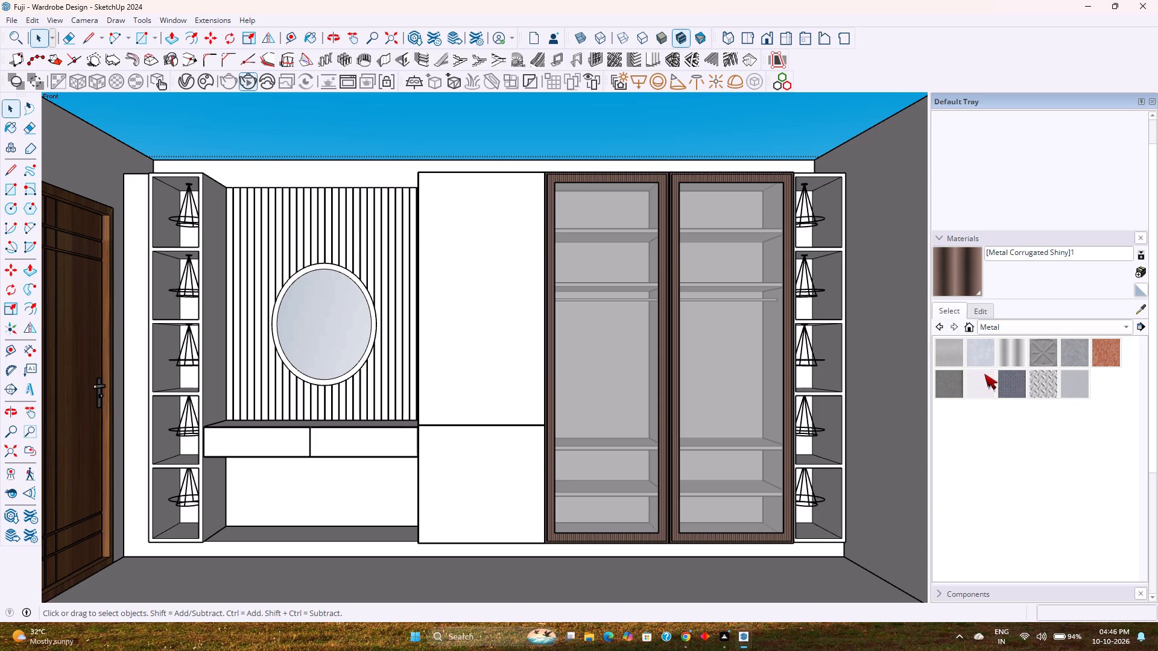
pyautogui.click(988, 321)
pyautogui.click(1006, 459)
pyautogui.click(1073, 392)
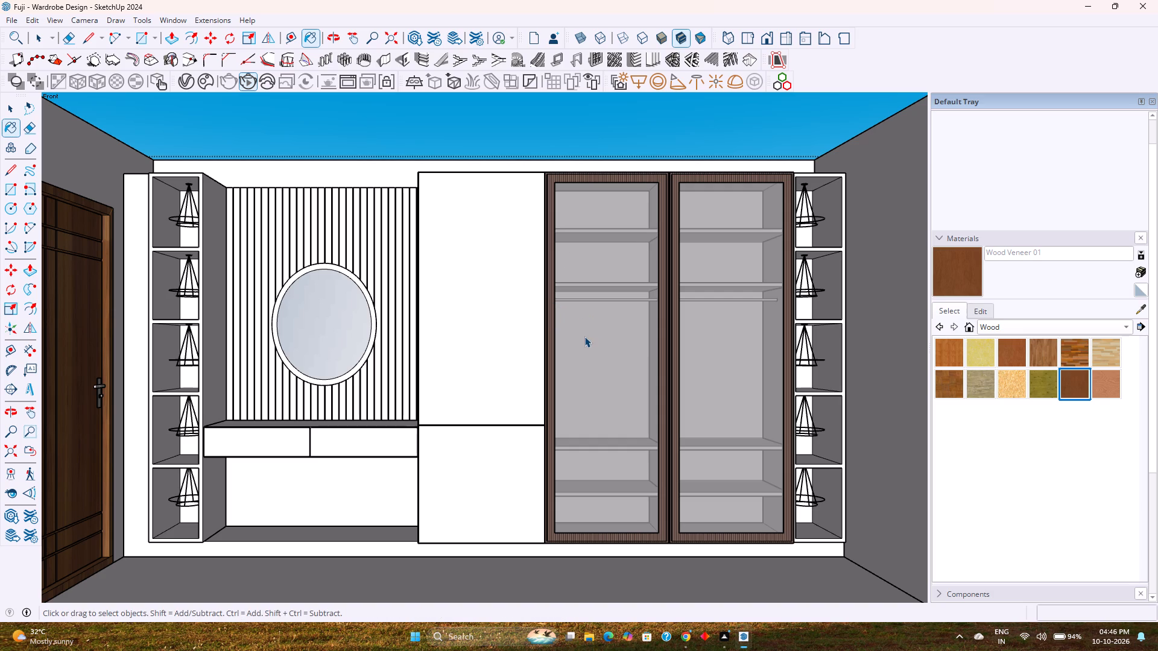
pyautogui.press('space')
# Show the Poliigon toolbar and dock it alongside the other toolbars above the model.
pyautogui.rightClick(846, 87)
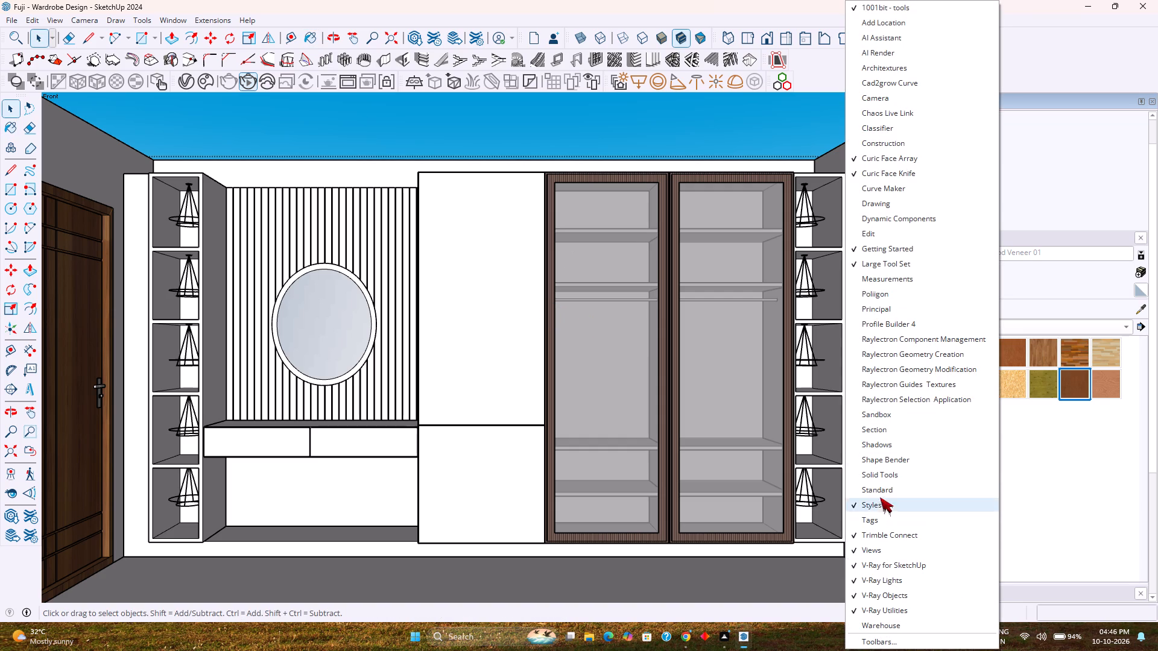
pyautogui.click(892, 295)
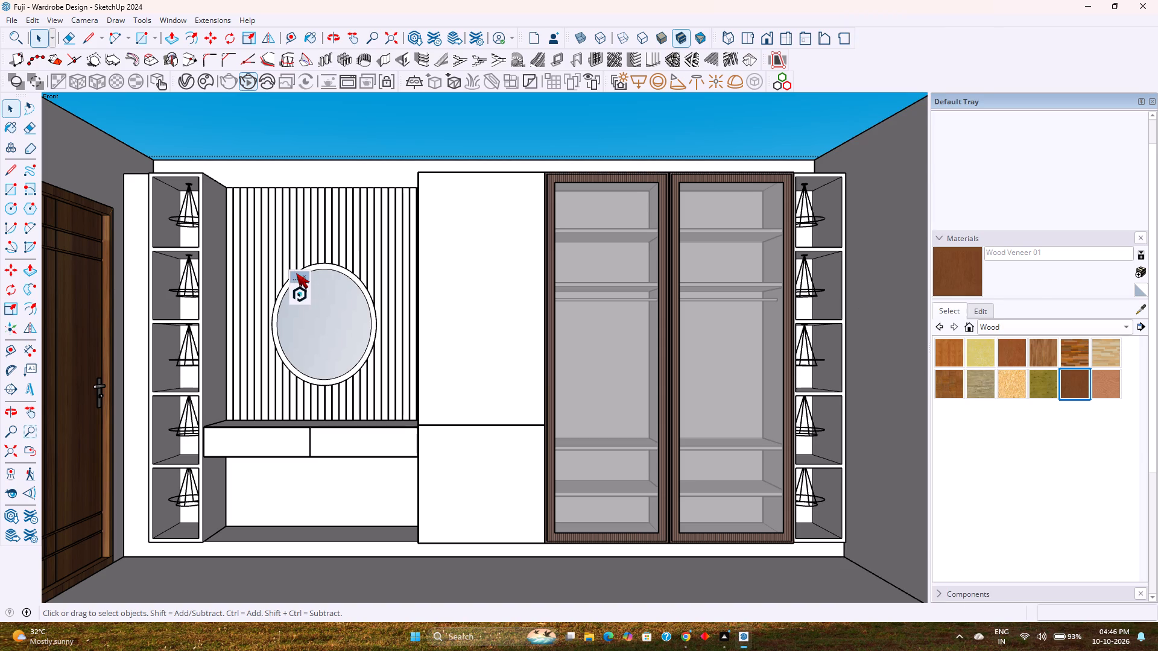
pyautogui.moveTo(296, 275); pyautogui.dragTo(810, 58)
pyautogui.moveTo(799, 80); pyautogui.dragTo(779, 64)
pyautogui.moveTo(779, 64); pyautogui.dragTo(778, 64)
# Open the Poliigon asset library and narrow it to Textures in the Wood category.
pyautogui.click(802, 60)
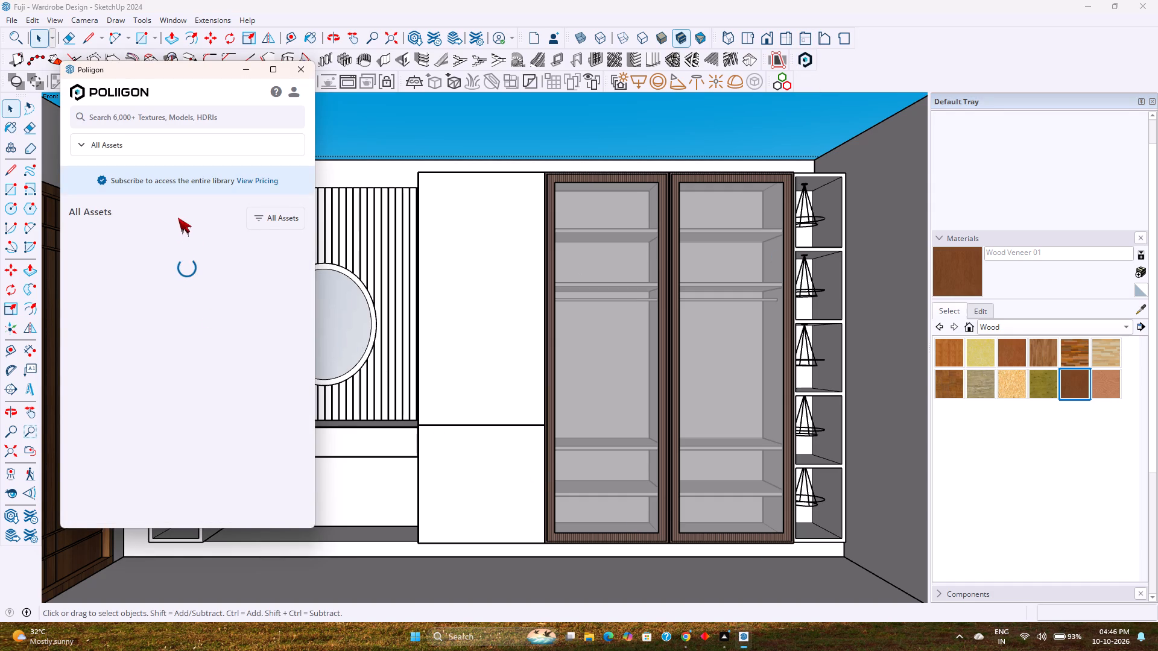
pyautogui.scroll(-3, 197, 294)
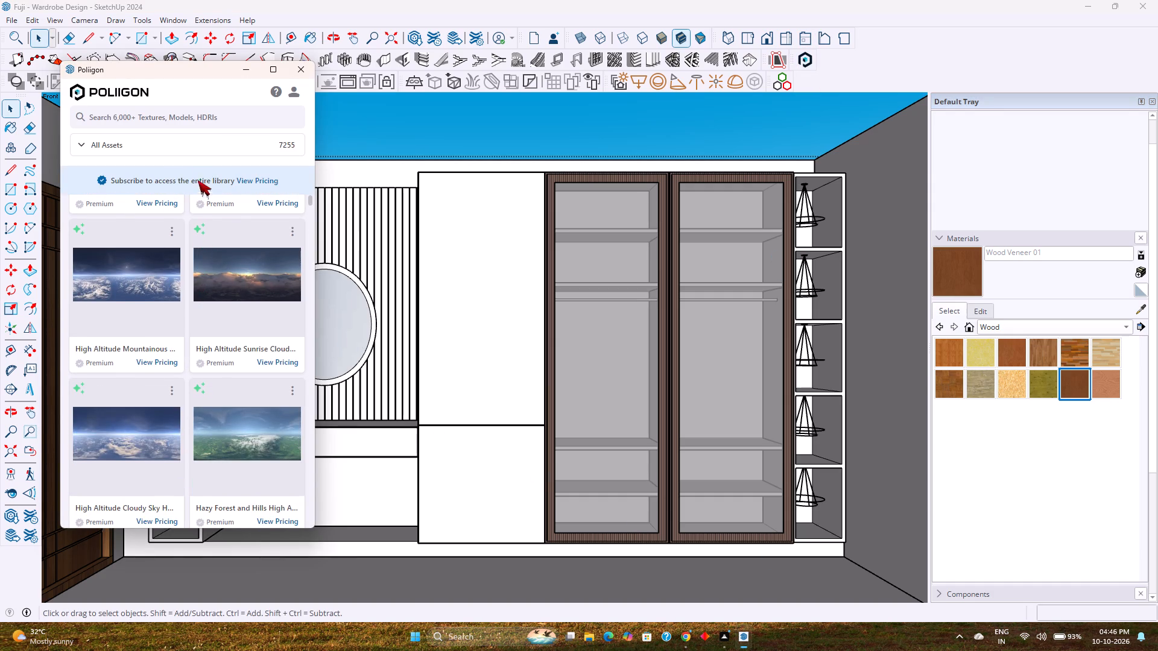
pyautogui.click(188, 148)
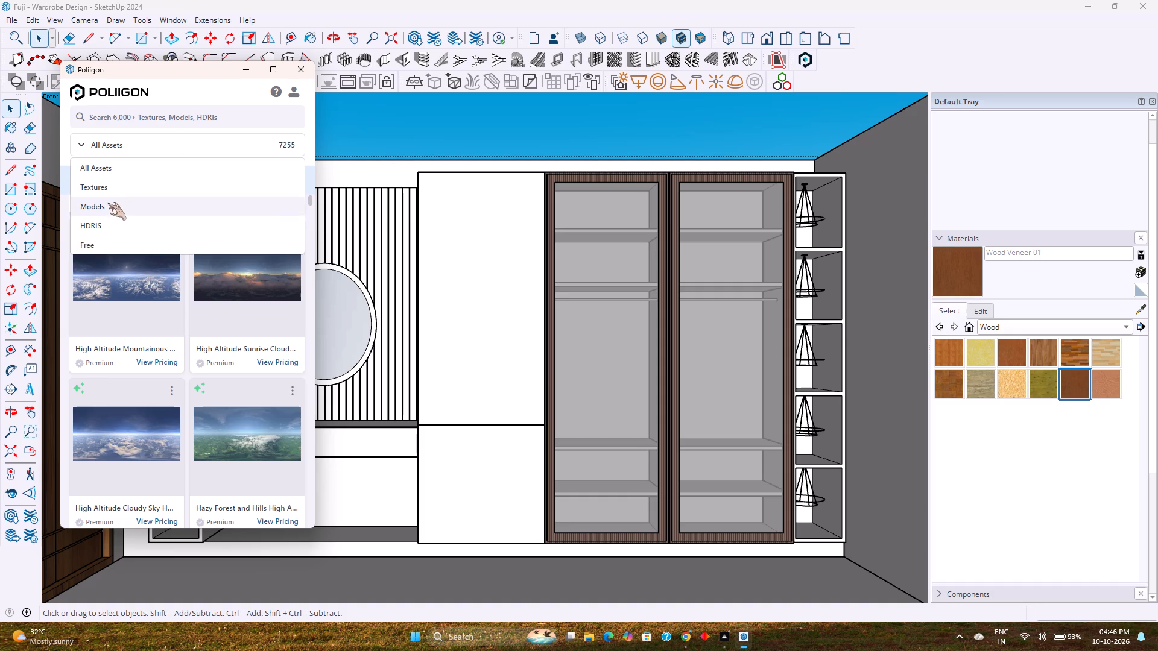
pyautogui.click(116, 184)
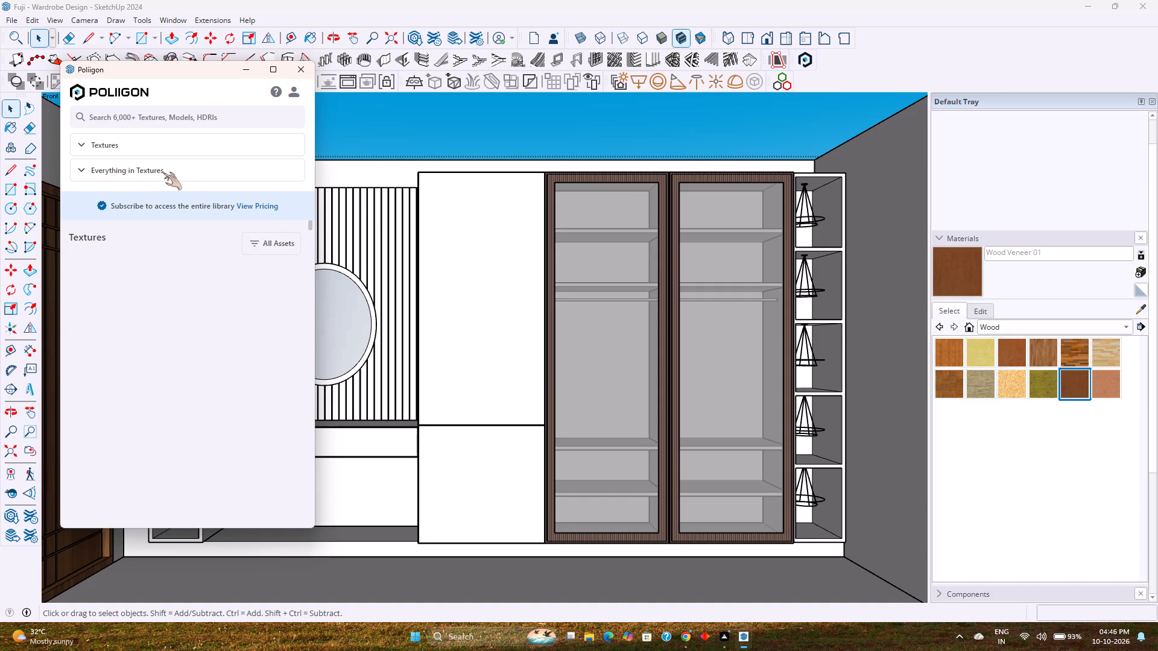
pyautogui.scroll(-4, 188, 329)
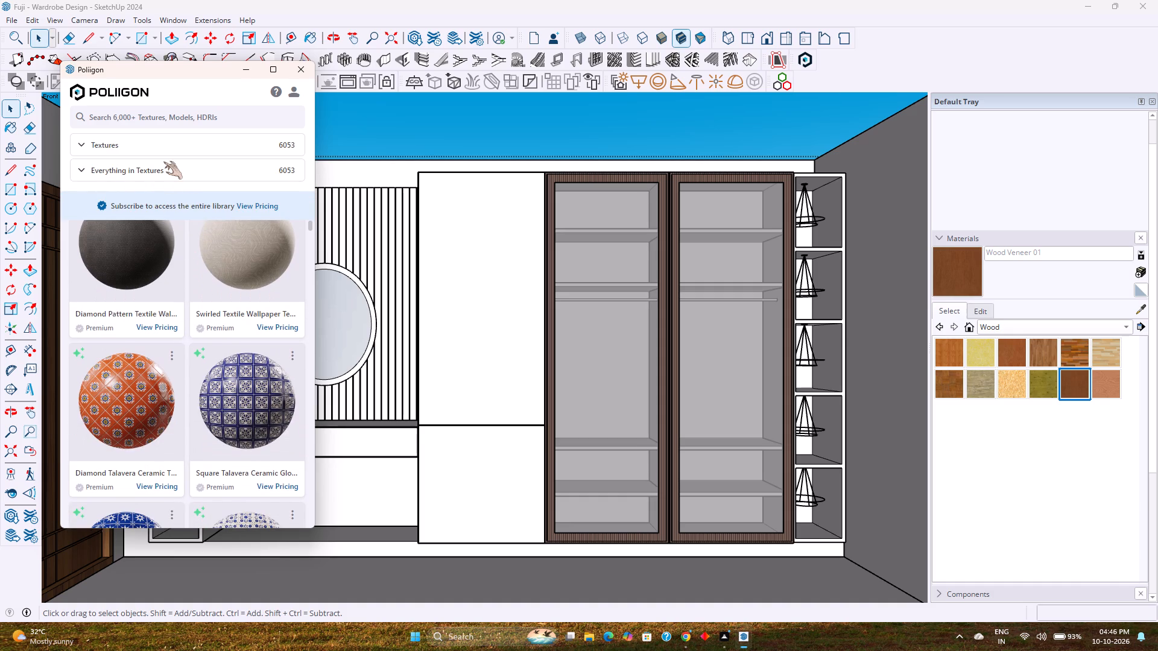
pyautogui.click(160, 168)
pyautogui.scroll(-4, 133, 312)
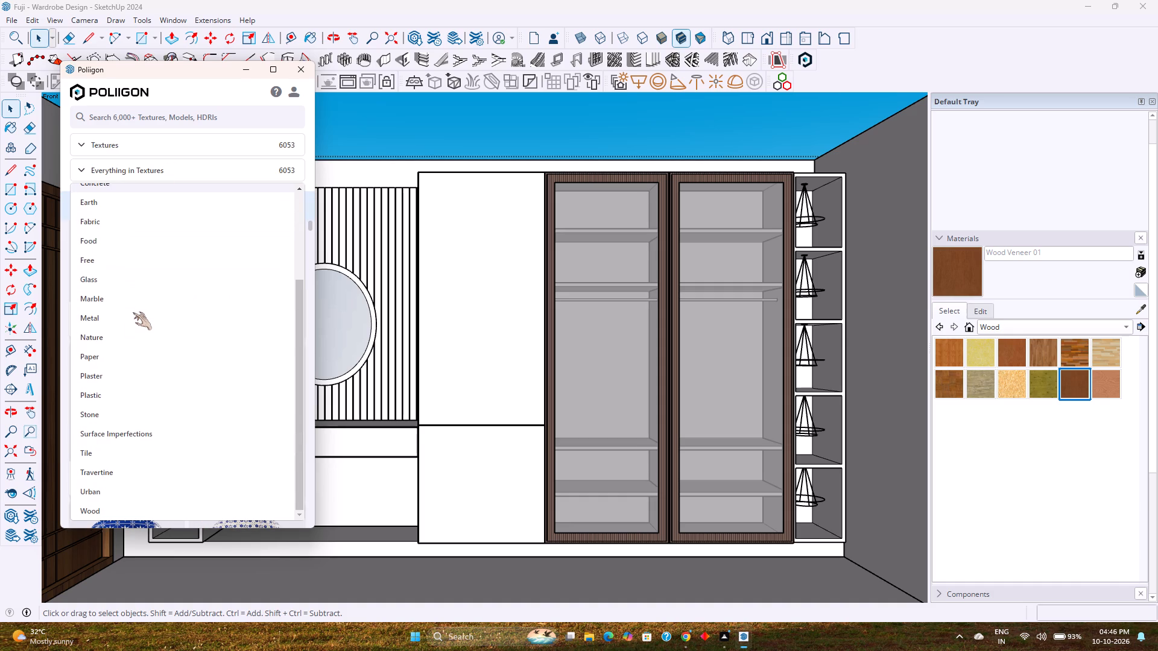
pyautogui.click(91, 506)
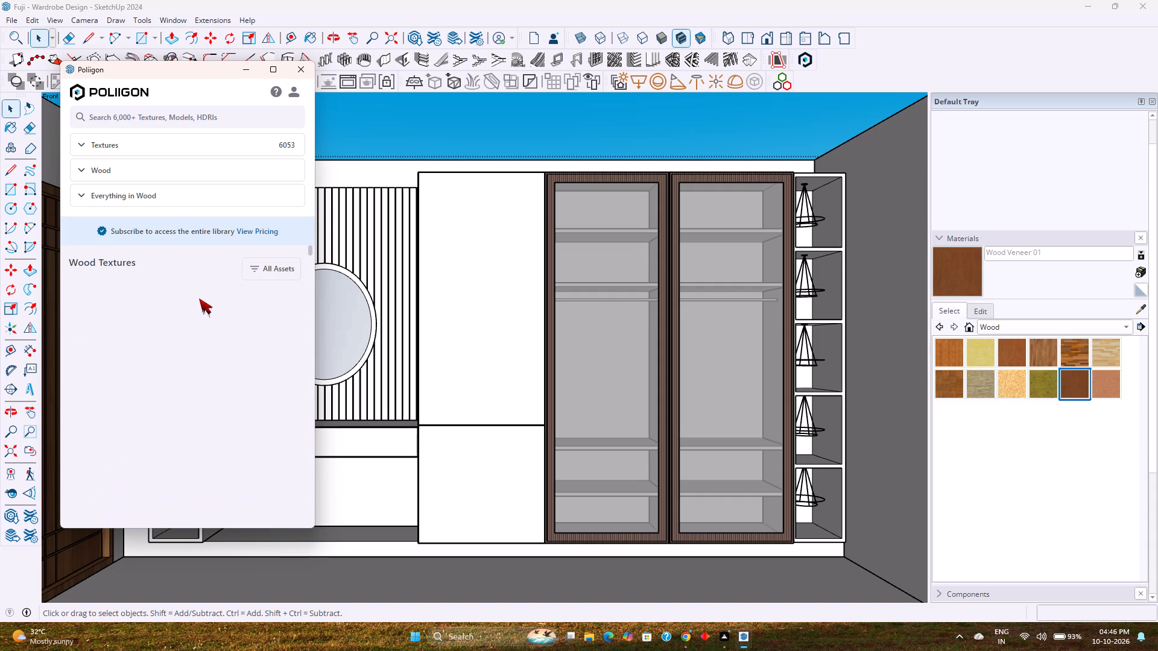
# Examine the Poliigon wood textures and wood subcategories for a veneer suited to the wardrobe surfaces.
pyautogui.scroll(-1, 193, 314)
pyautogui.scroll(-3, 216, 411)
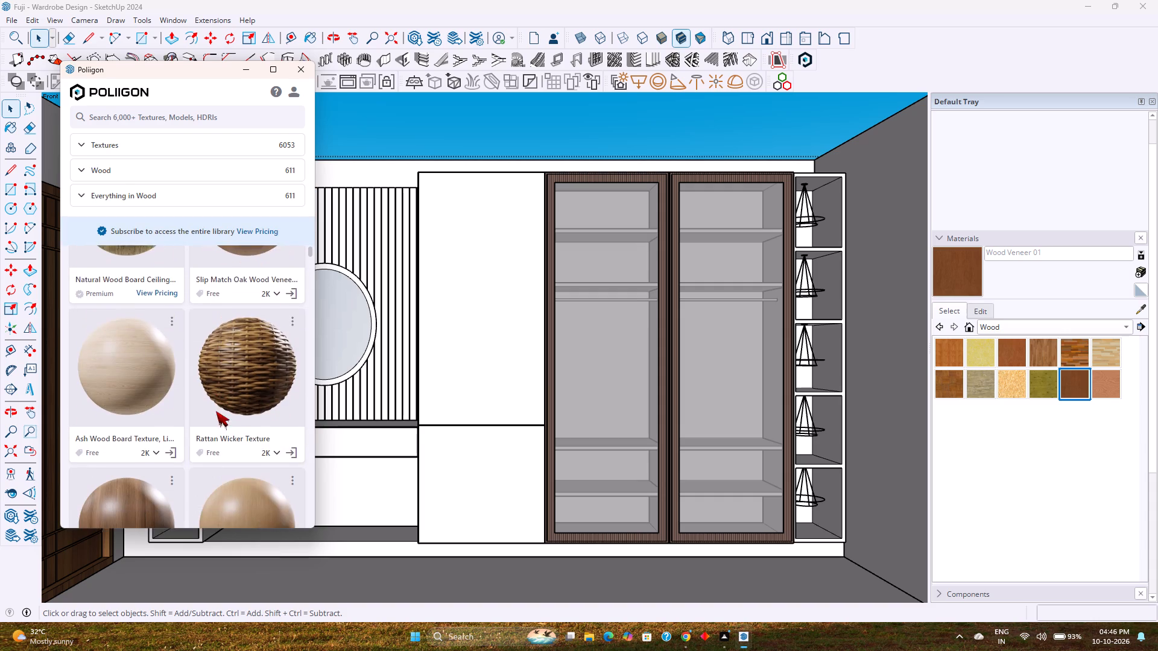
pyautogui.scroll(-12, 216, 411)
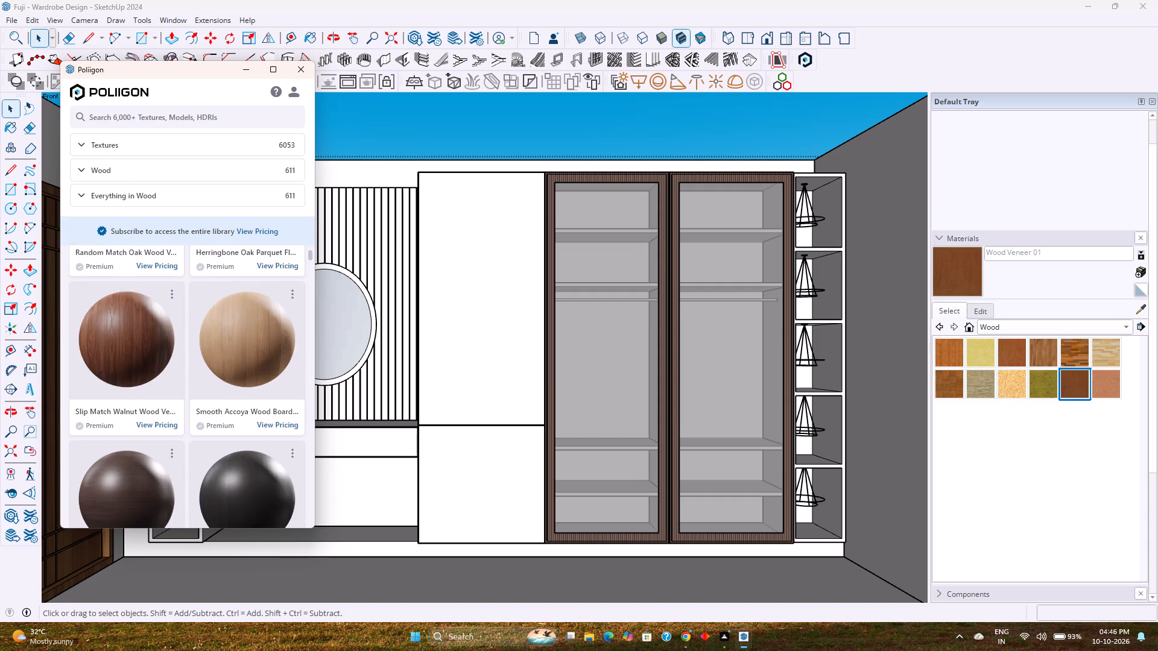
pyautogui.scroll(-3, 216, 411)
pyautogui.scroll(3, 216, 411)
pyautogui.scroll(-5, 216, 411)
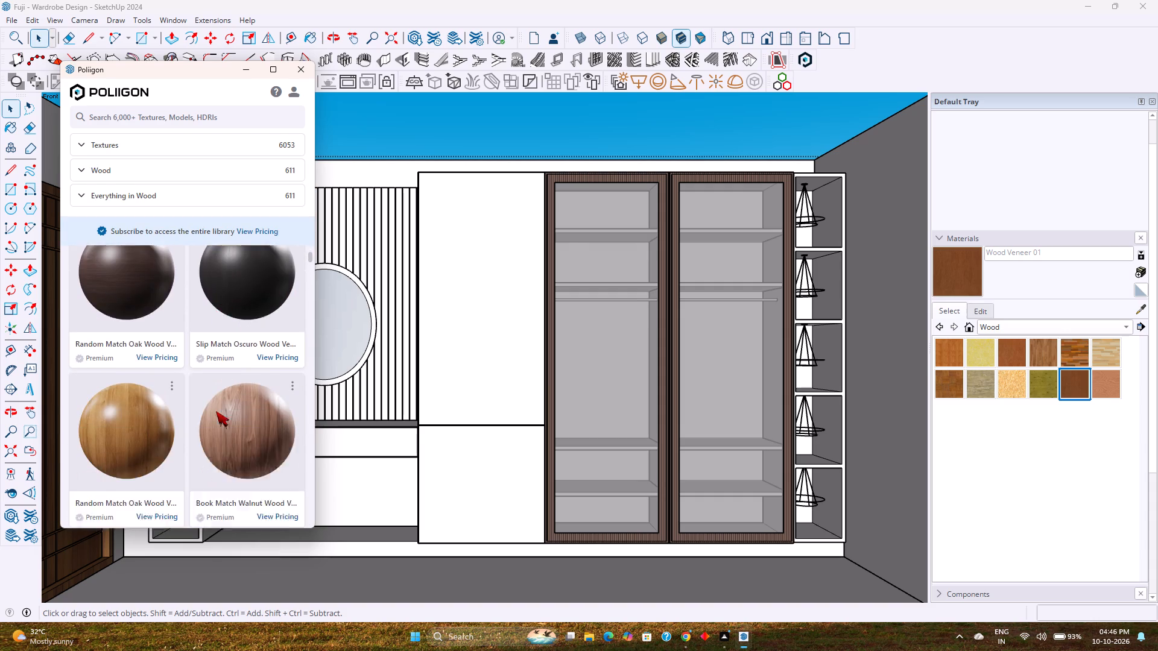
pyautogui.scroll(-10, 216, 411)
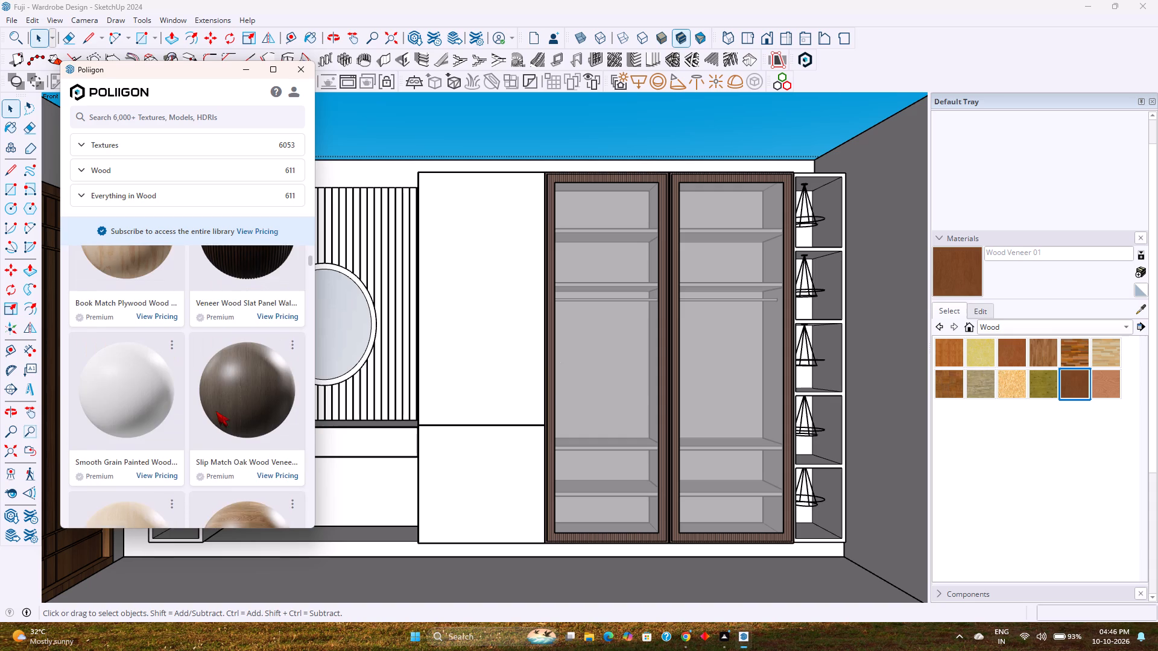
pyautogui.scroll(-7, 216, 411)
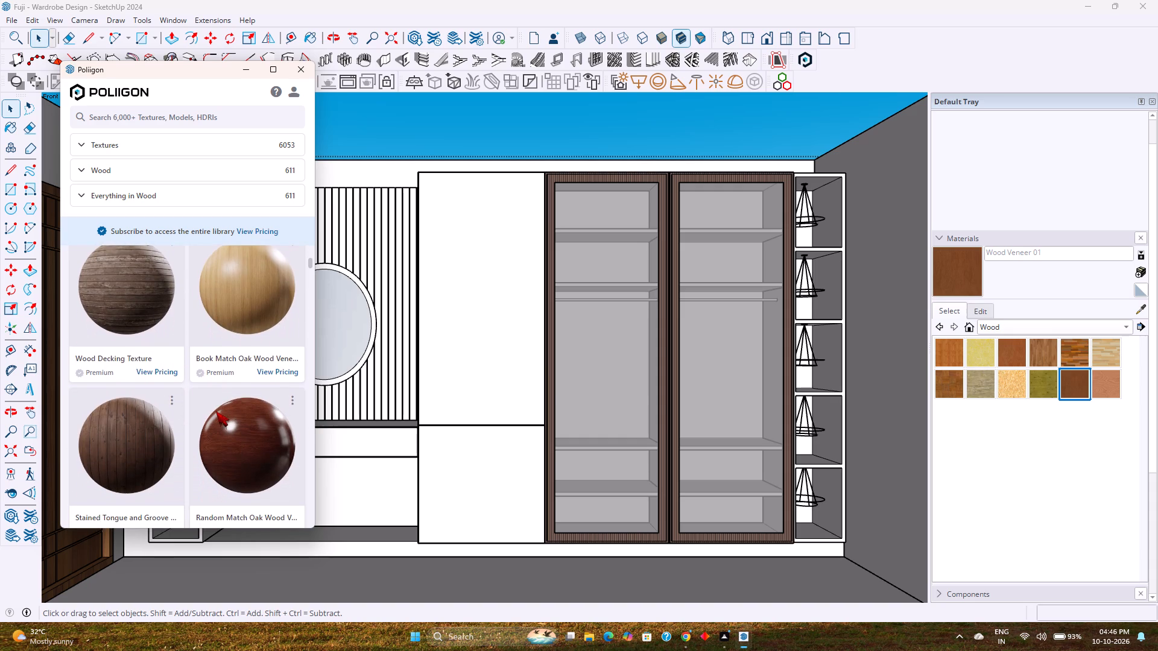
pyautogui.scroll(-4, 216, 411)
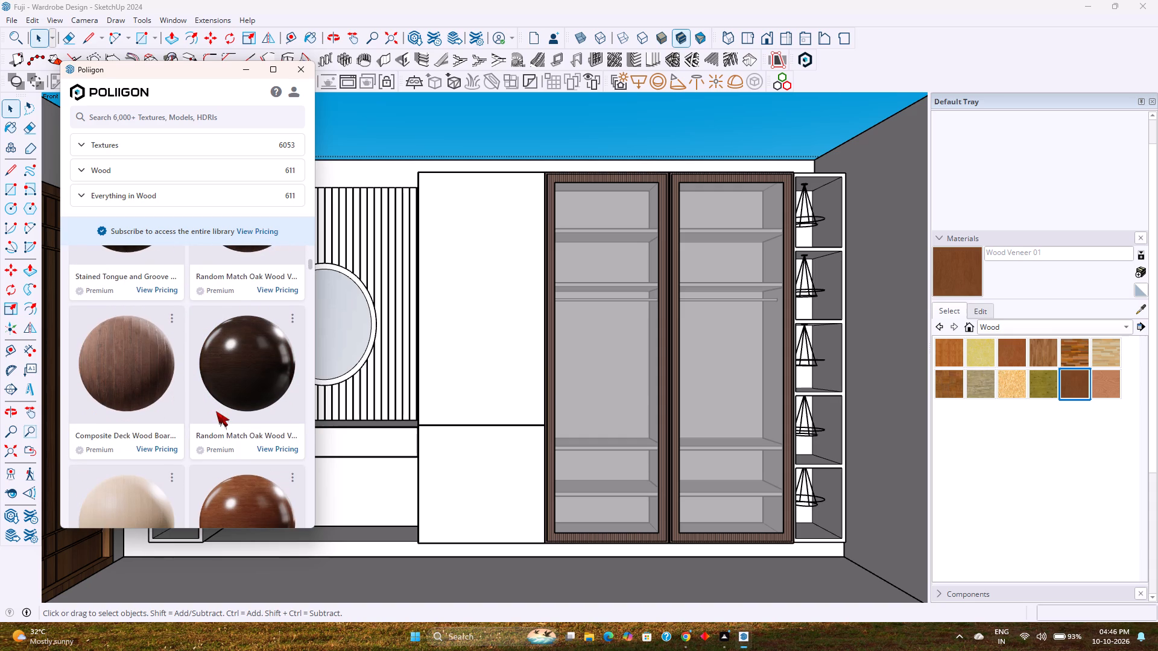
pyautogui.click(133, 200)
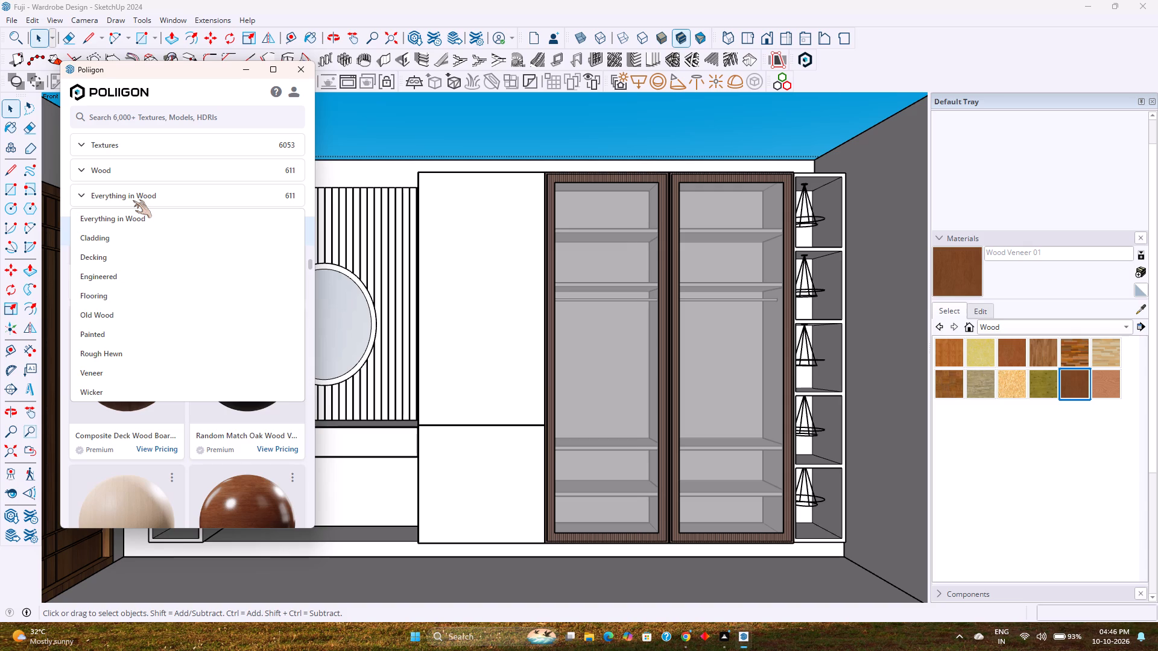
pyautogui.click(133, 200)
pyautogui.scroll(-4, 181, 421)
pyautogui.scroll(3, 180, 420)
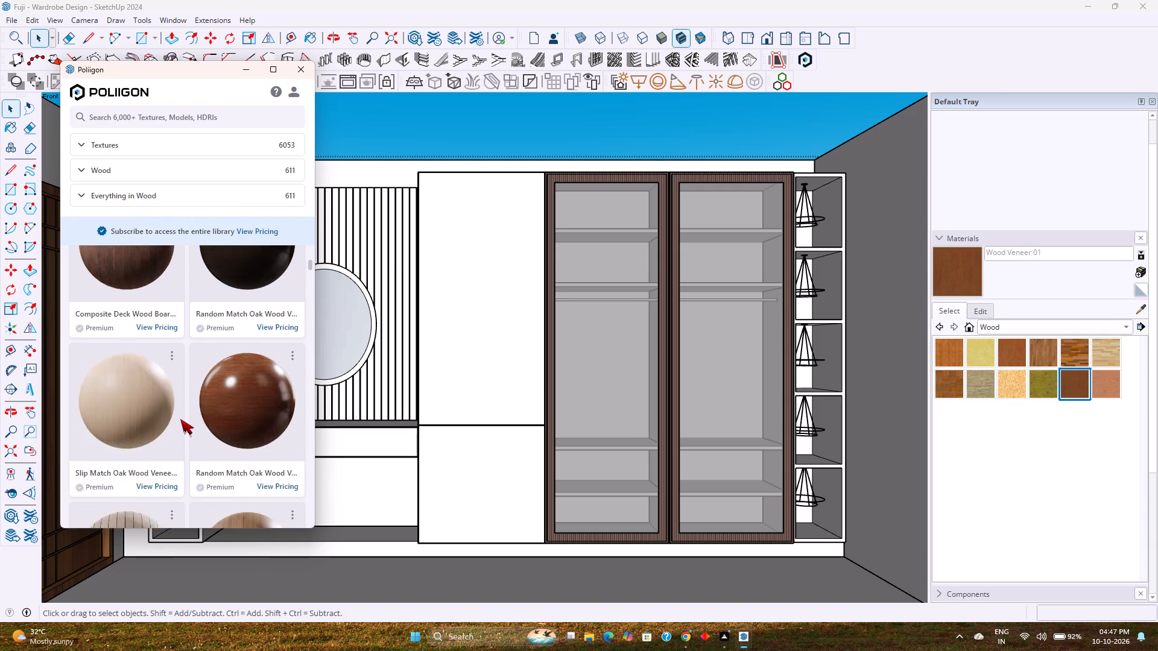
pyautogui.scroll(6, 154, 333)
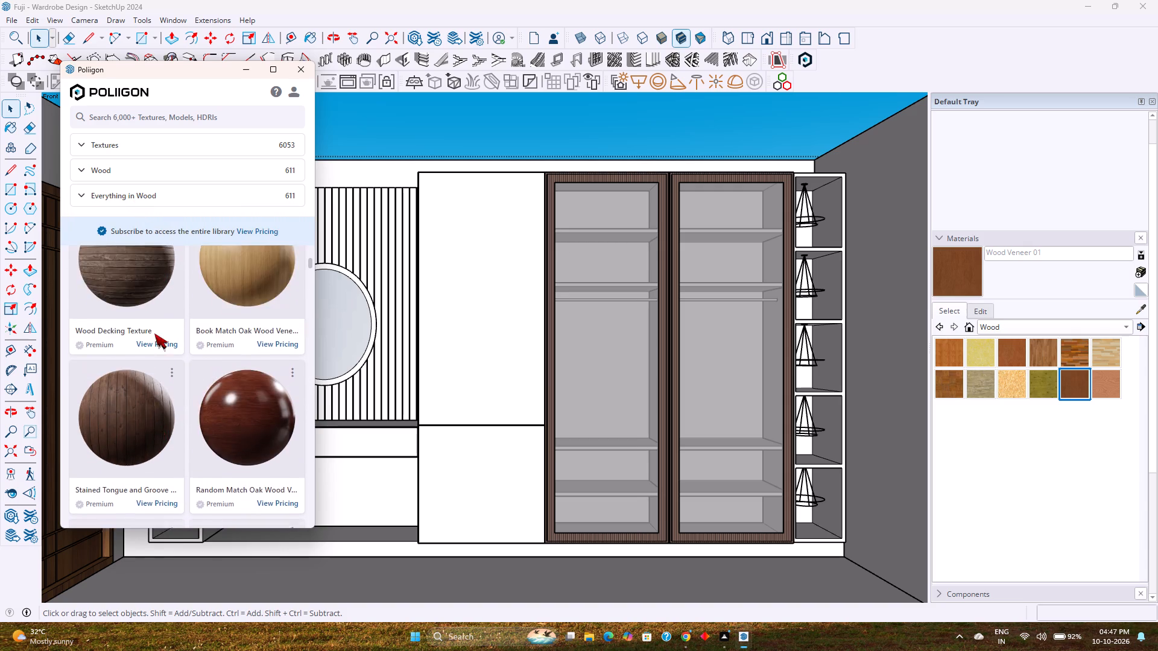
pyautogui.scroll(20, 154, 333)
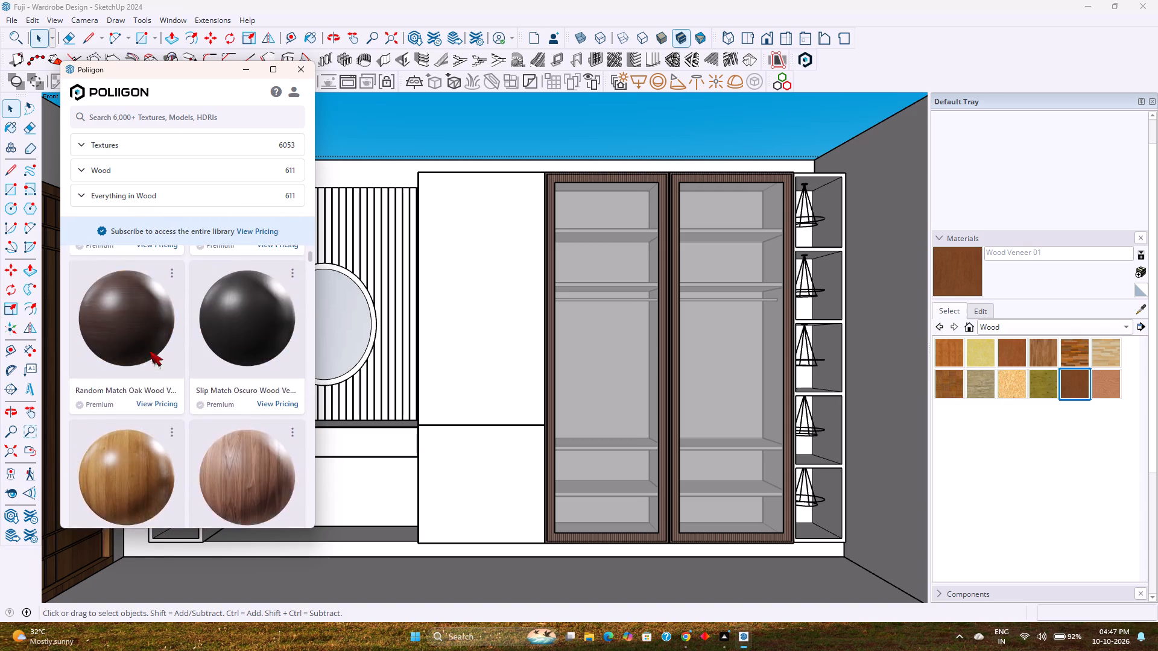
pyautogui.scroll(2, 150, 351)
pyautogui.scroll(-5, 150, 351)
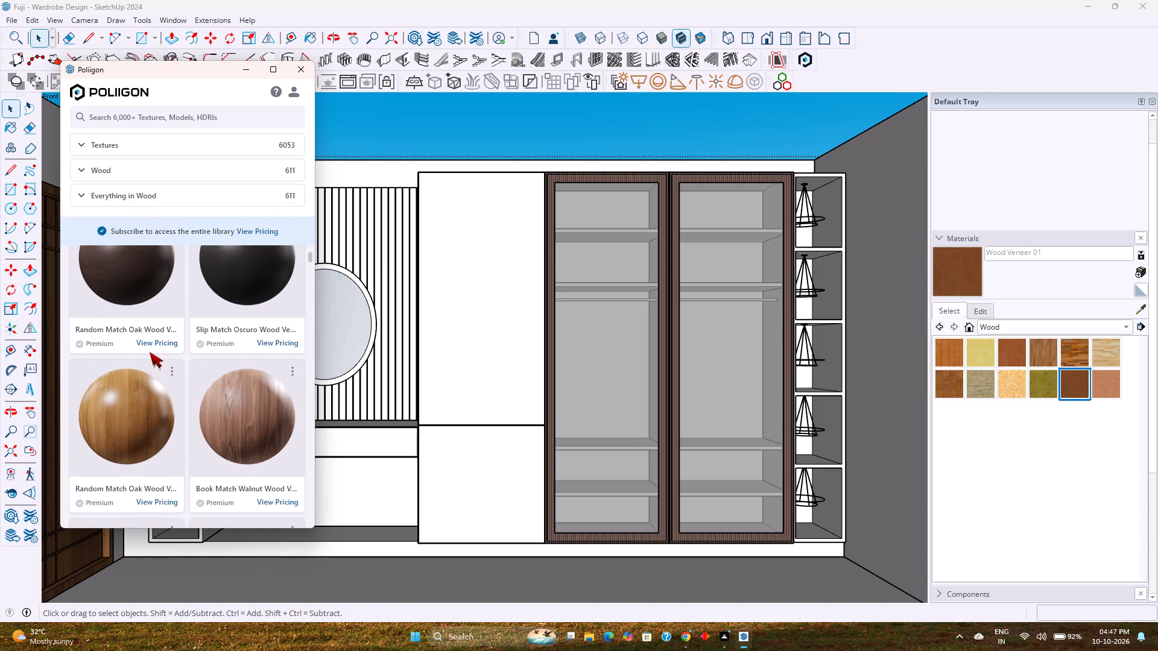
pyautogui.scroll(4, 150, 352)
pyautogui.click(150, 352)
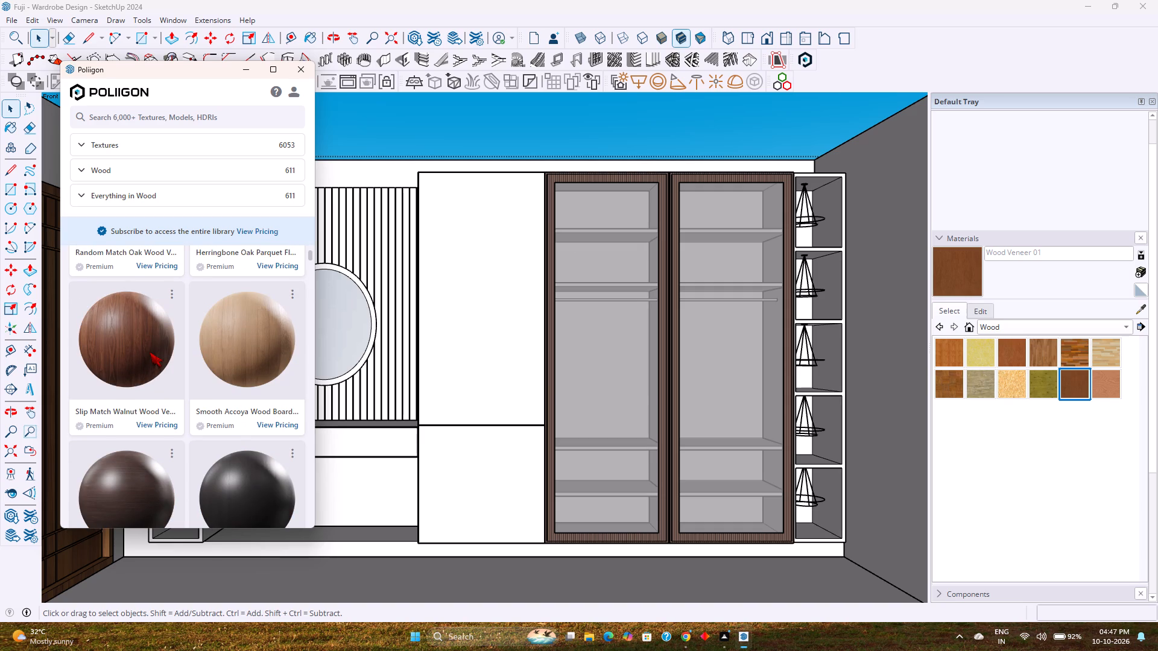
pyautogui.scroll(-18, 157, 350)
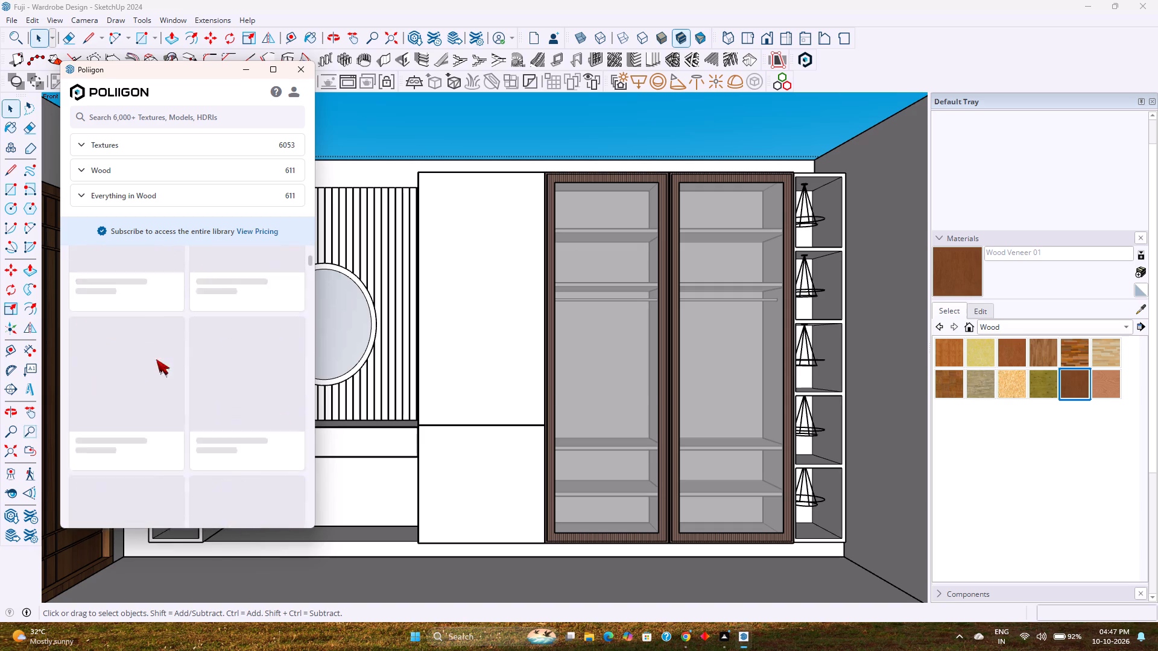
pyautogui.scroll(-13, 156, 359)
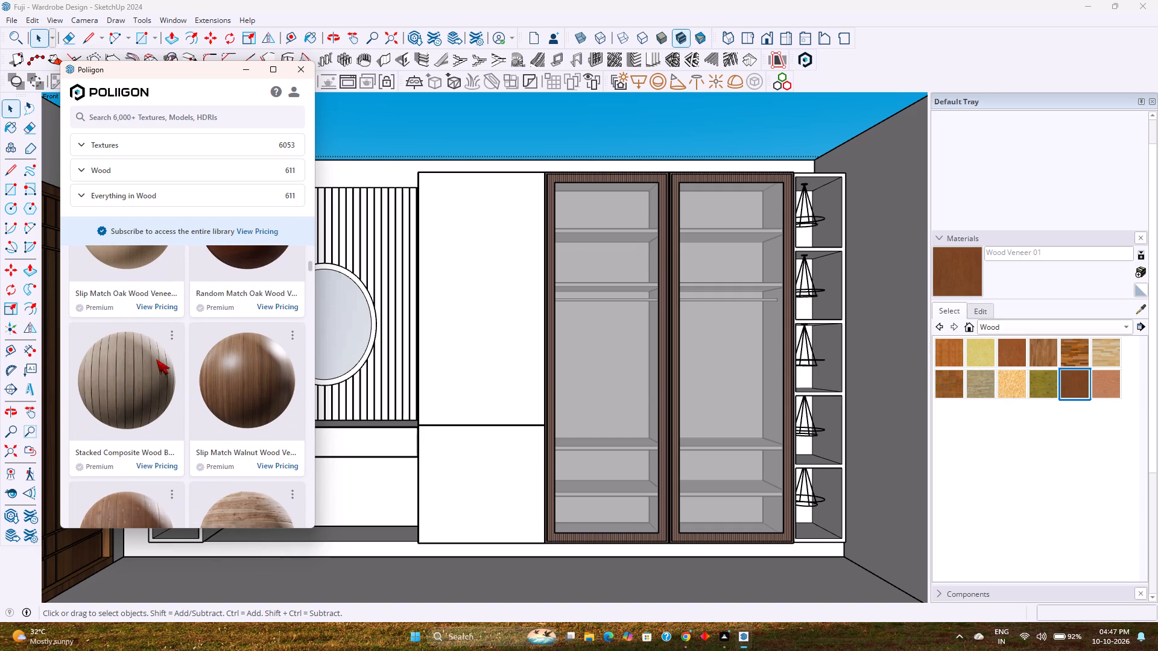
pyautogui.scroll(-12, 156, 359)
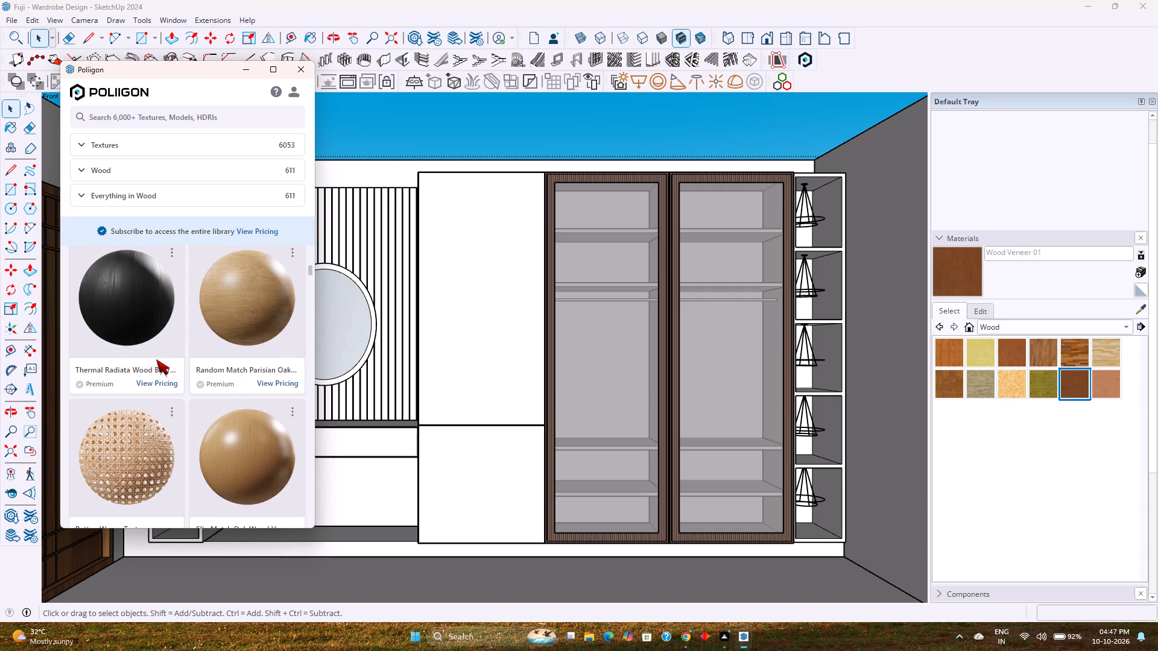
pyautogui.scroll(-11, 156, 359)
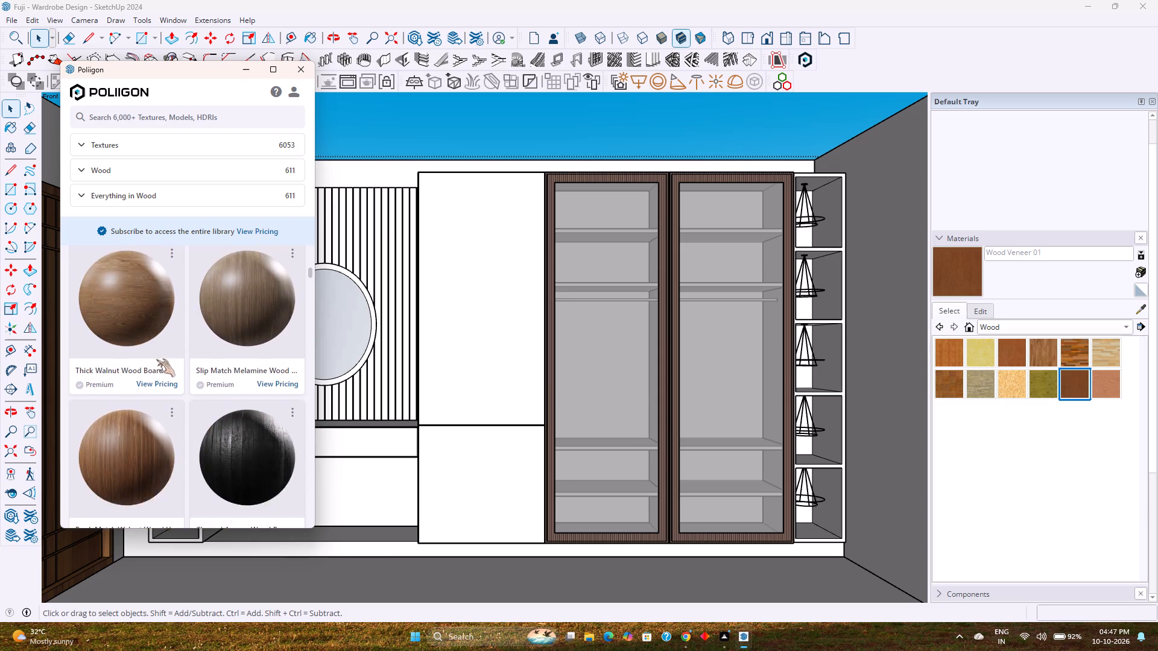
pyautogui.scroll(-10, 156, 359)
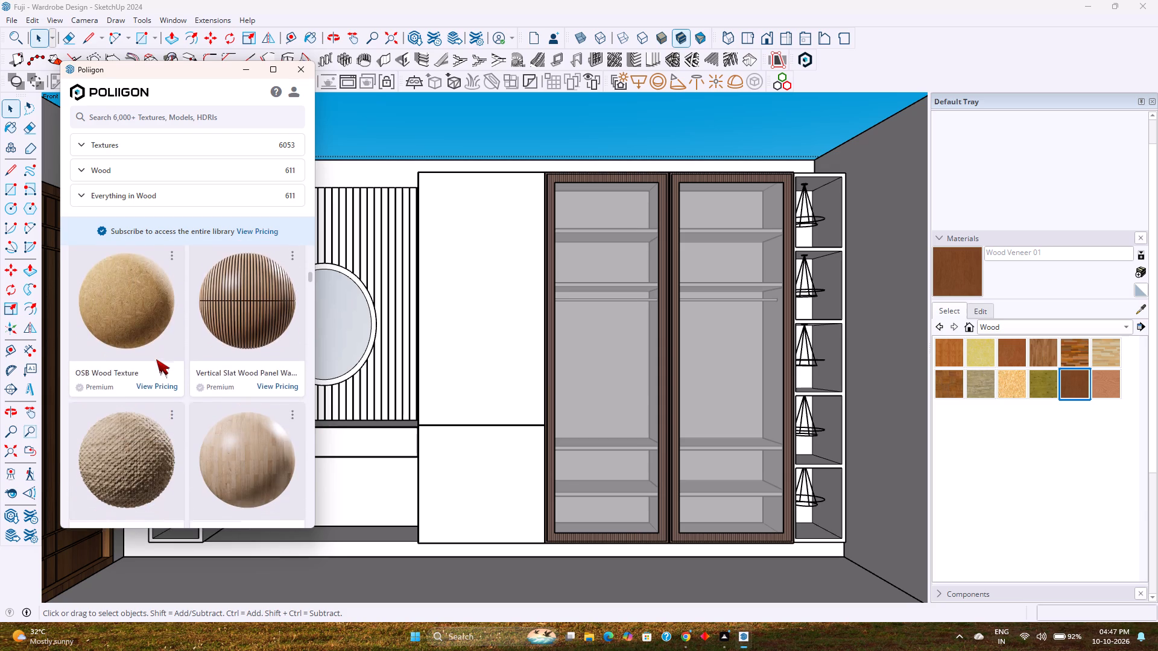
pyautogui.scroll(-7, 156, 359)
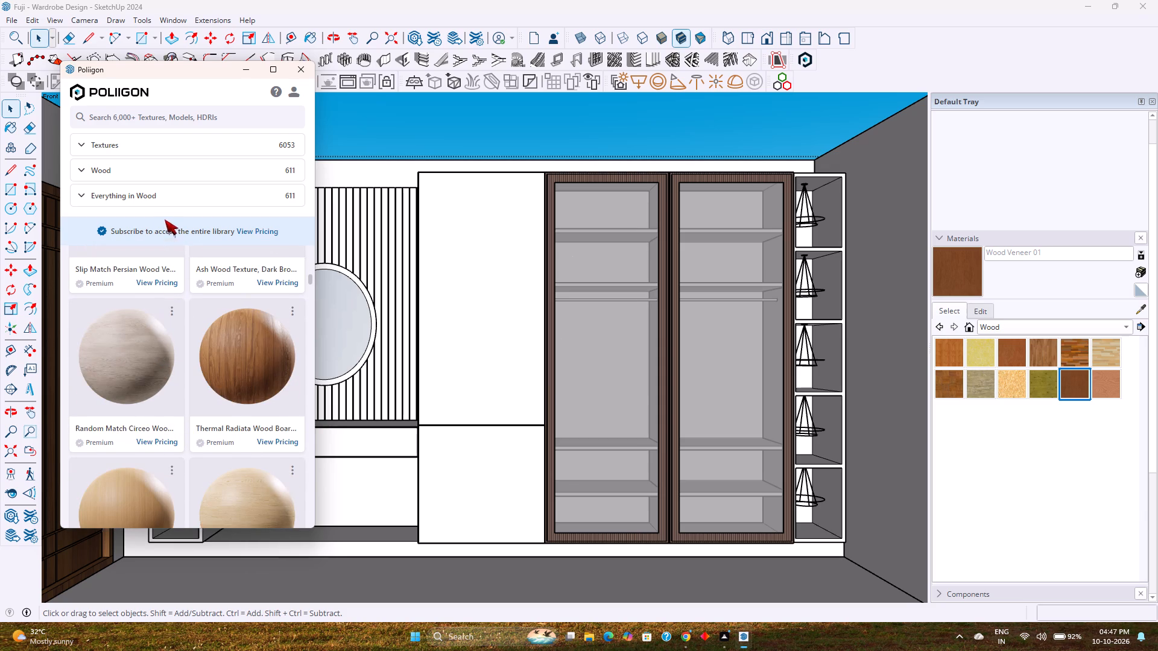
# Switch the Poliigon library filter from Textures to Free, keeping all free assets listed.
pyautogui.click(134, 148)
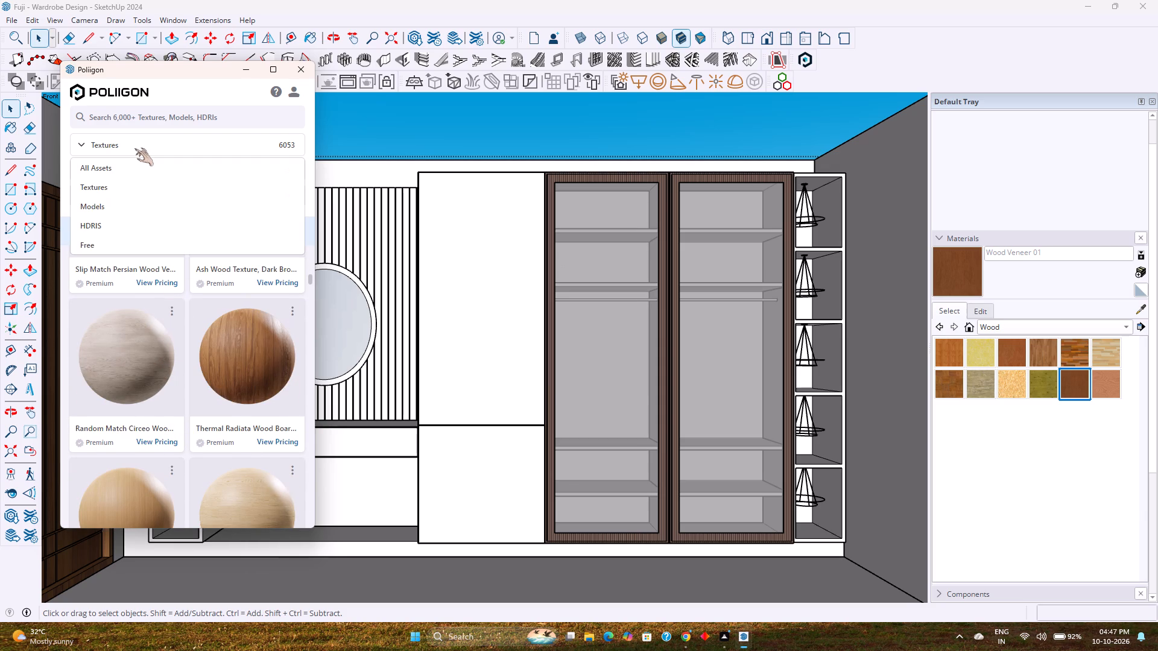
pyautogui.click(104, 243)
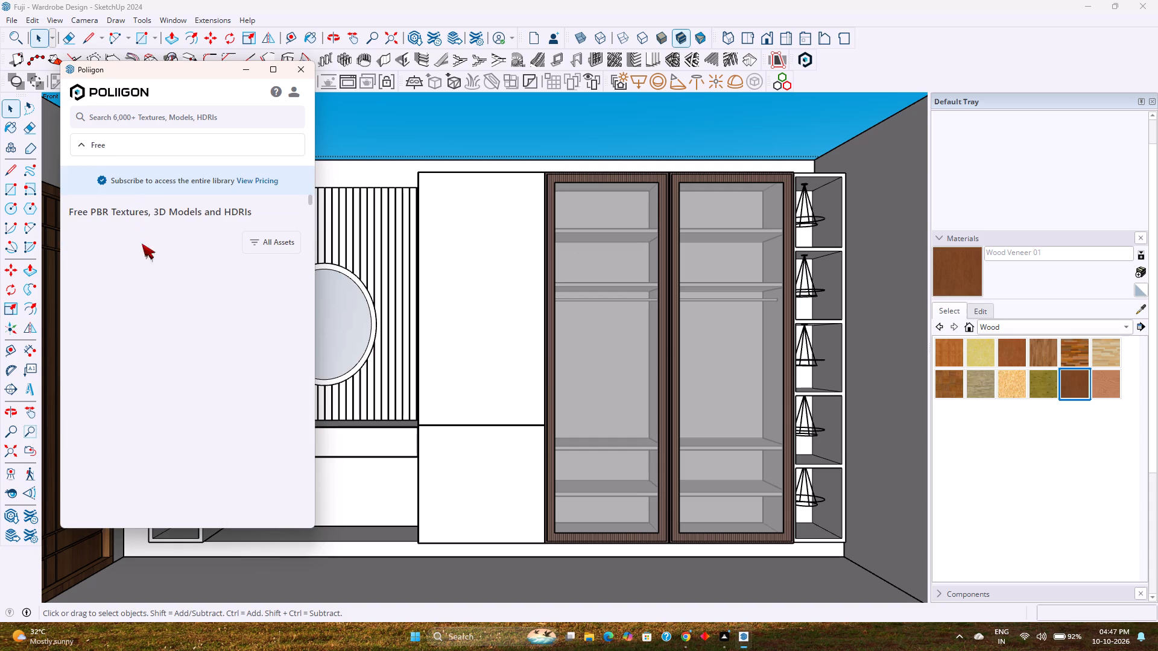
pyautogui.click(276, 249)
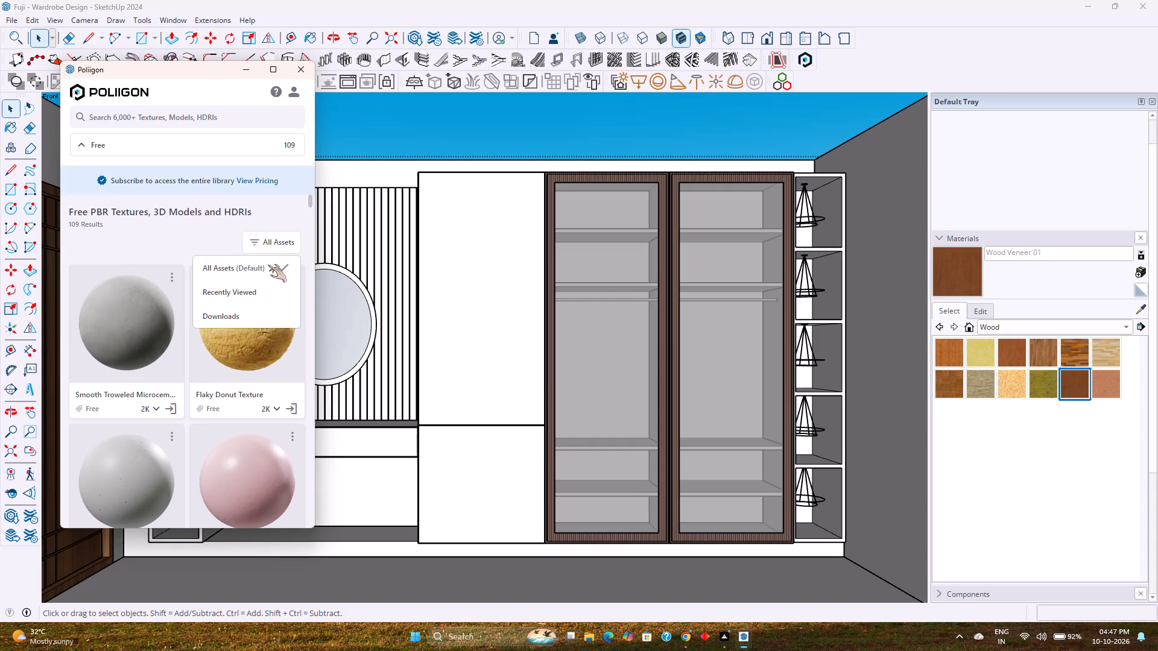
pyautogui.click(190, 246)
# Examine the free Poliigon assets for a wood veneer texture suited to the wardrobe, and close the library.
pyautogui.scroll(-6, 182, 368)
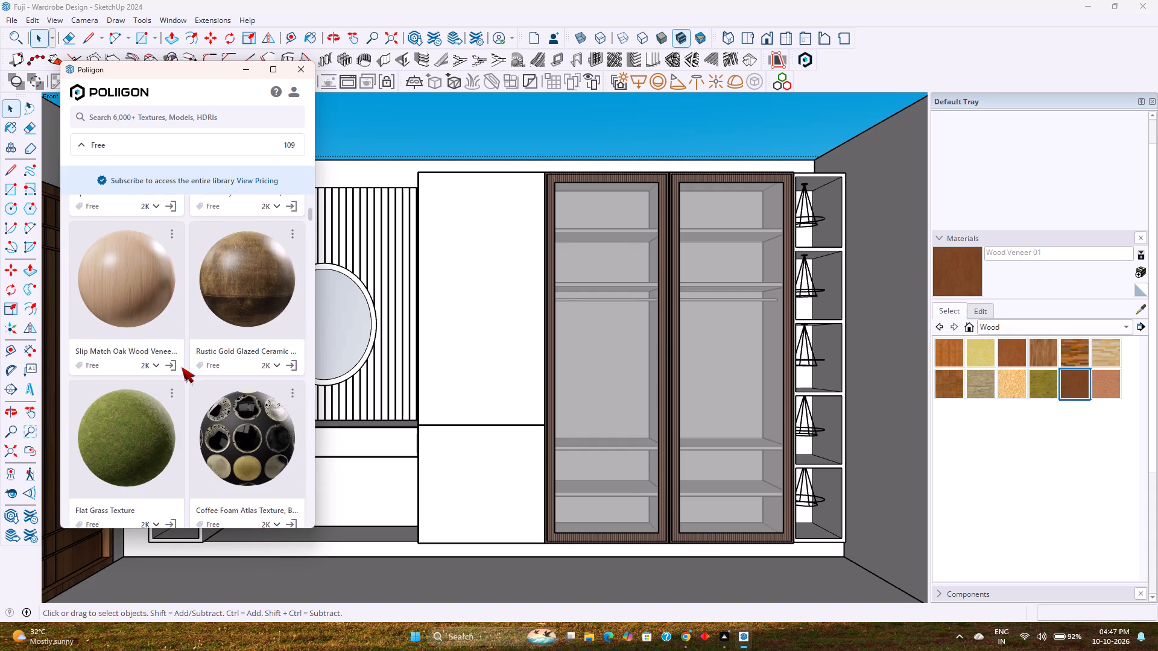
pyautogui.scroll(-4, 182, 367)
pyautogui.scroll(4, 182, 367)
pyautogui.scroll(-6, 182, 367)
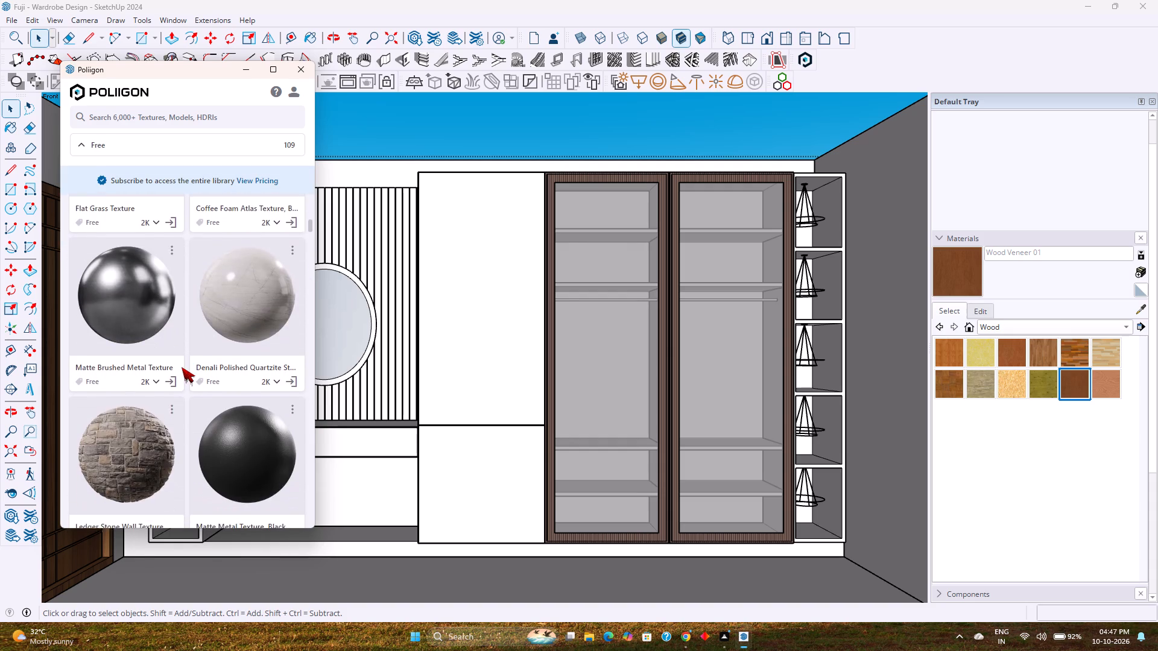
pyautogui.scroll(-9, 182, 367)
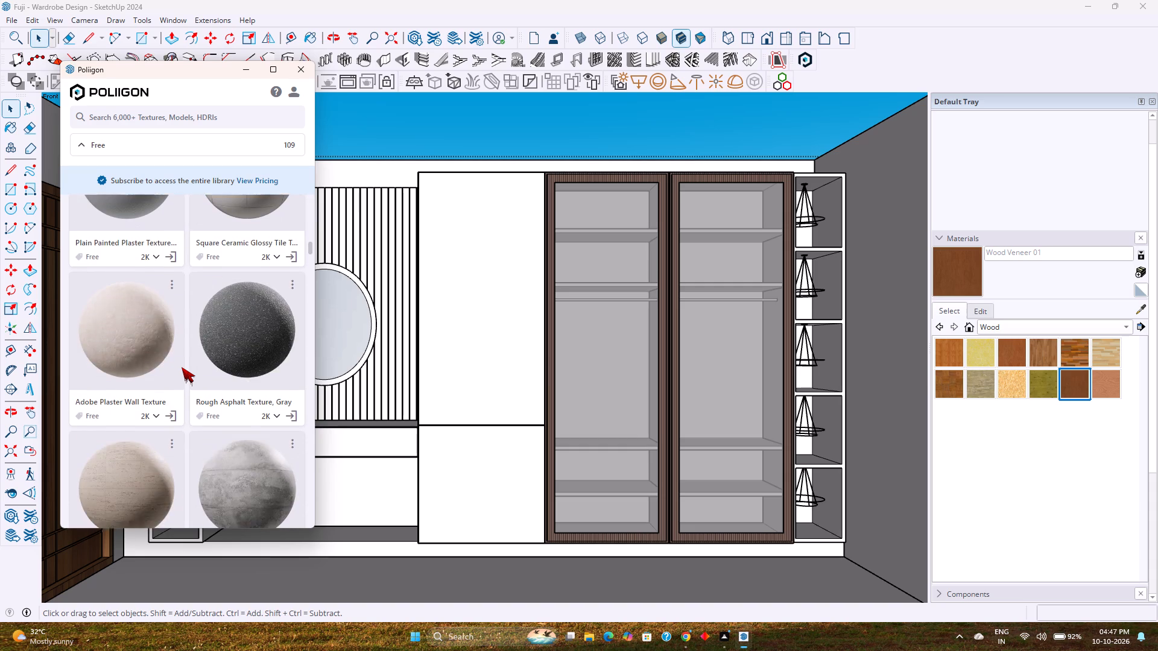
pyautogui.scroll(-13, 182, 367)
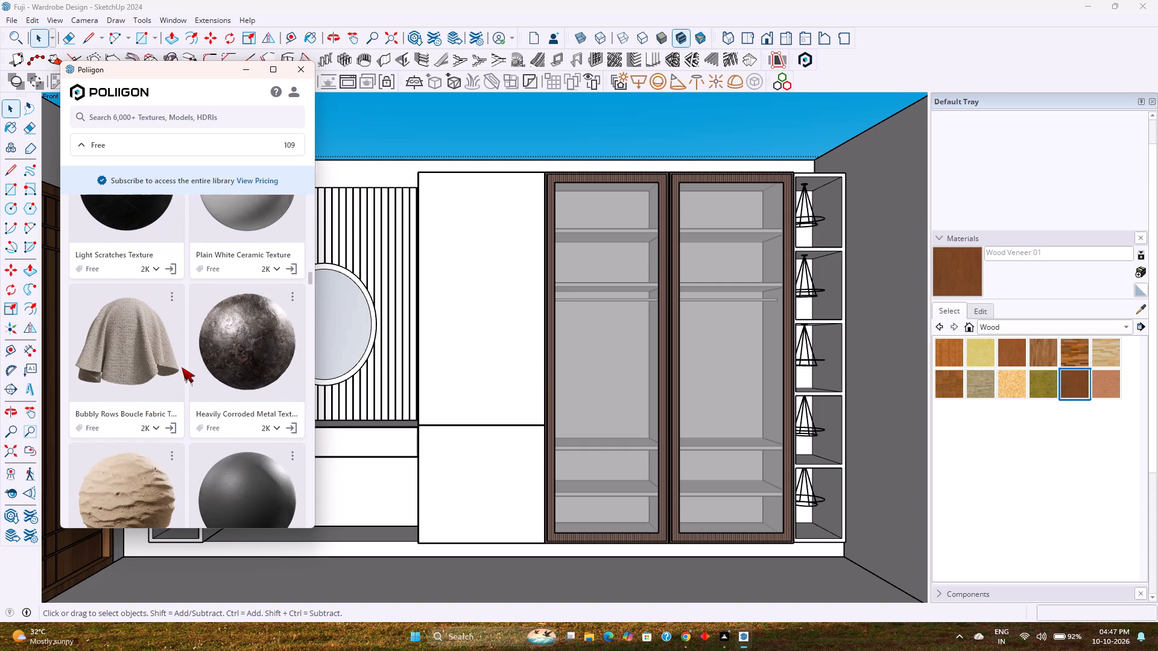
pyautogui.scroll(5, 182, 367)
pyautogui.scroll(-8, 182, 367)
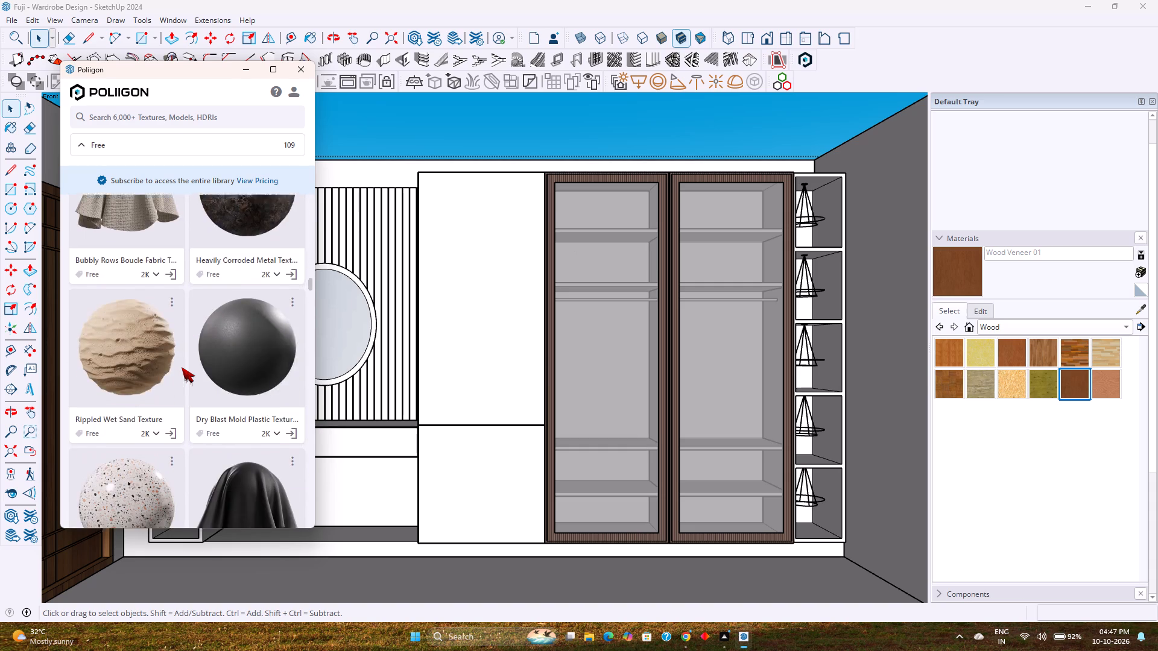
pyautogui.scroll(-19, 182, 367)
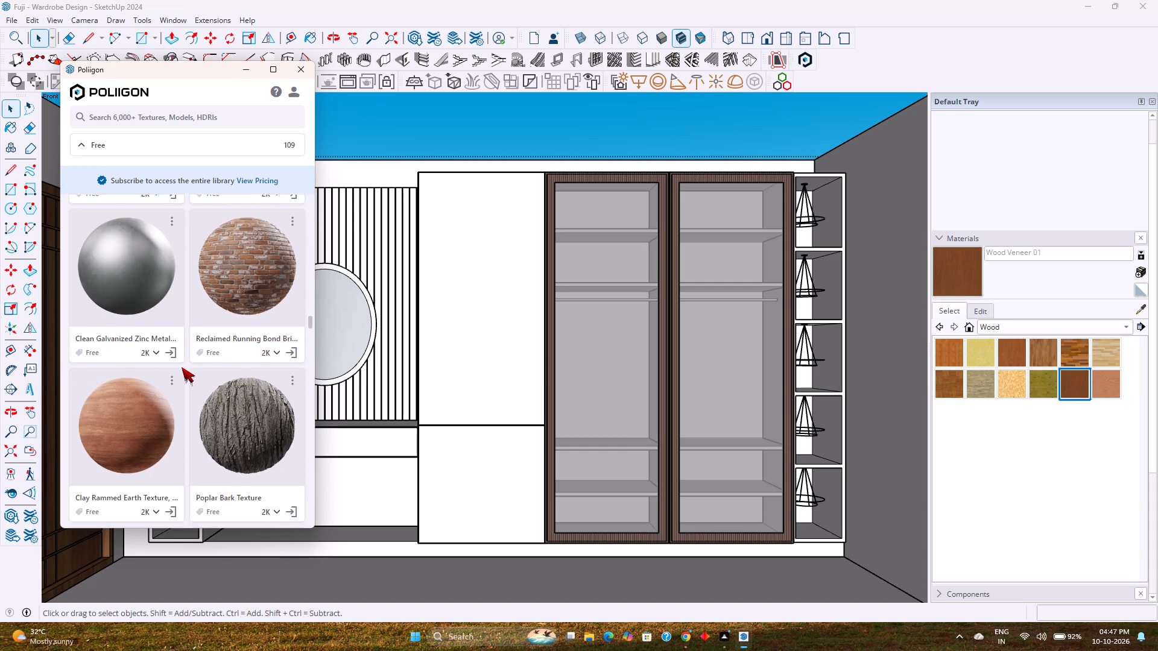
pyautogui.scroll(-6, 182, 367)
pyautogui.scroll(1, 182, 367)
pyautogui.scroll(-7, 182, 367)
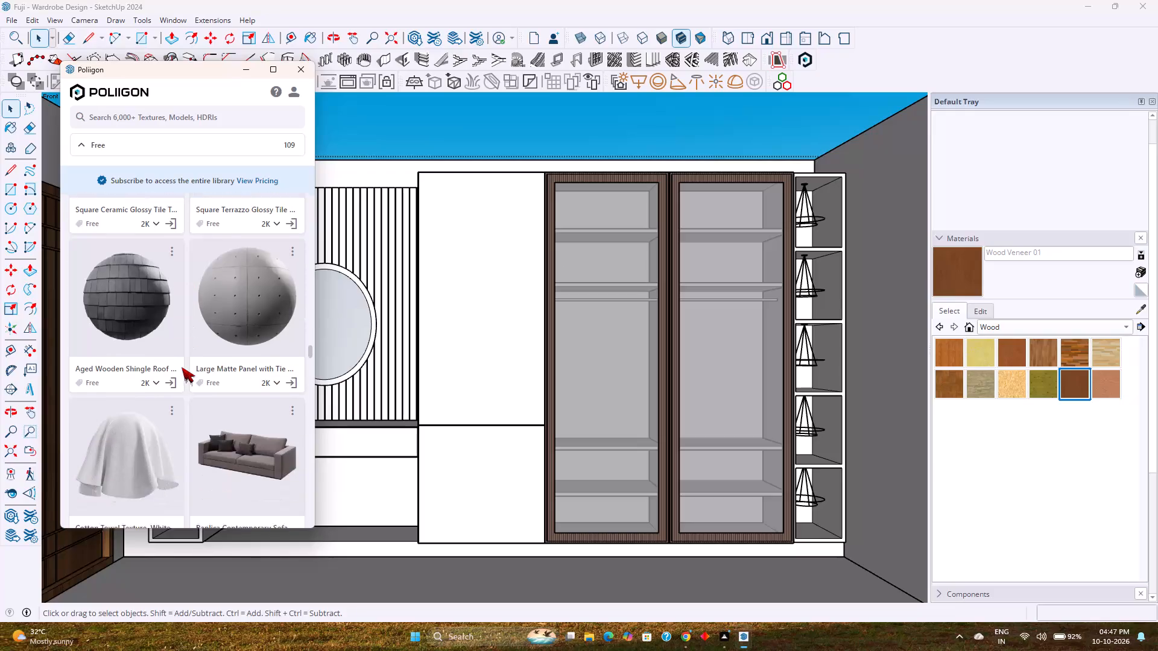
pyautogui.scroll(-14, 182, 367)
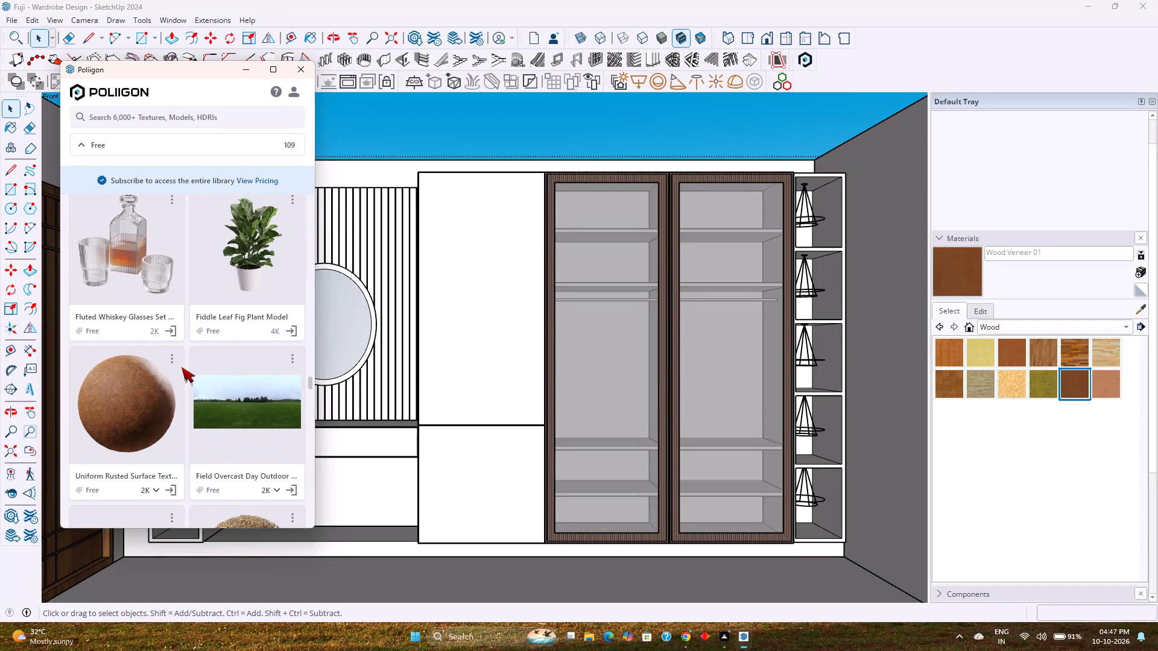
pyautogui.scroll(-7, 182, 367)
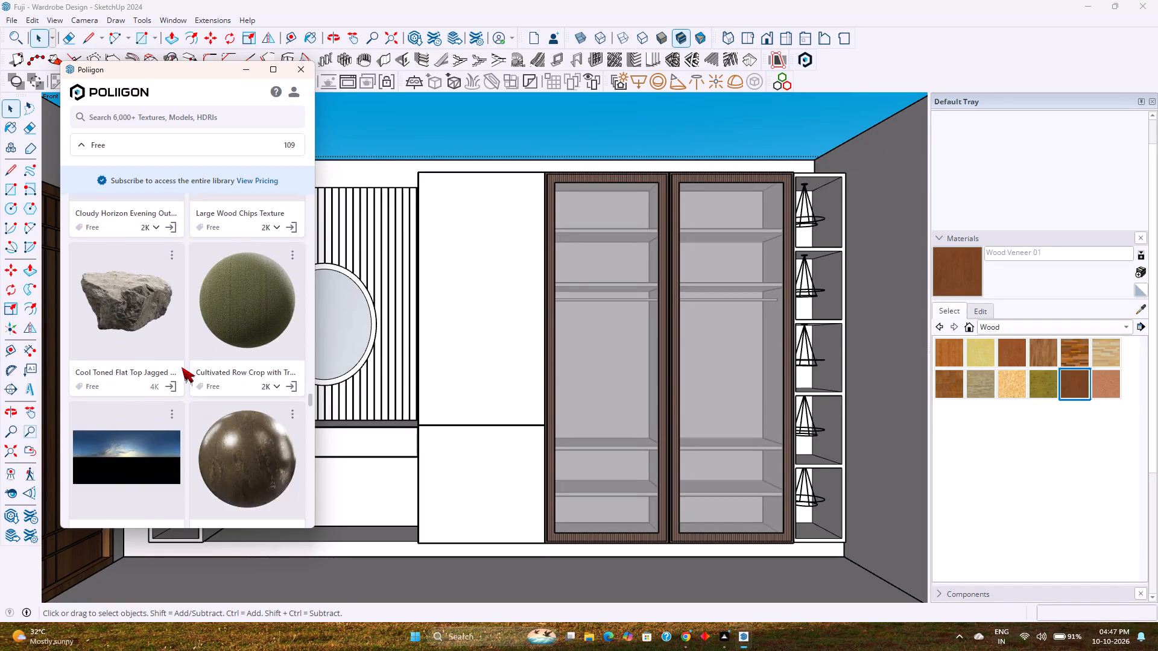
pyautogui.scroll(-11, 182, 367)
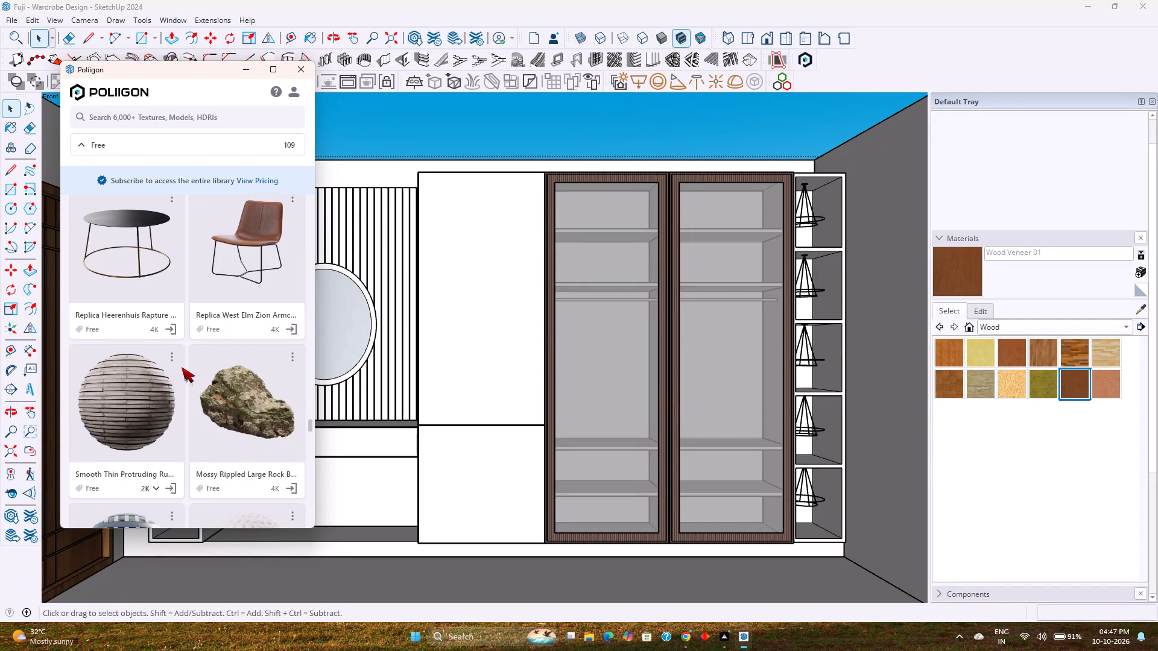
pyautogui.scroll(-11, 182, 367)
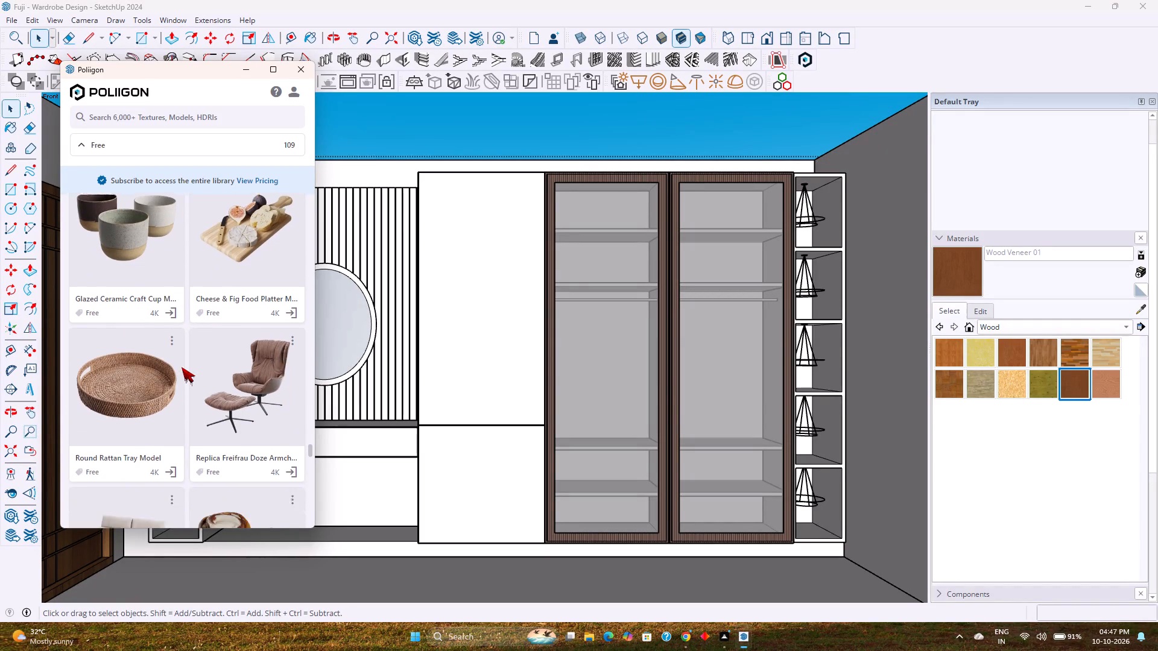
pyautogui.scroll(-12, 182, 367)
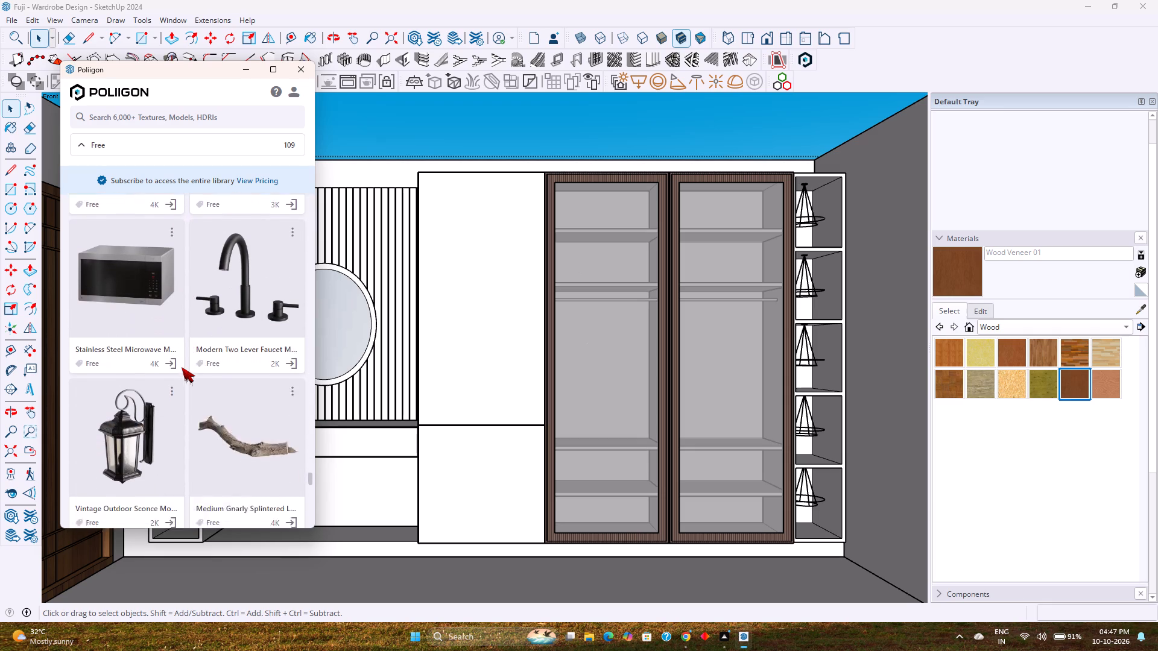
pyautogui.scroll(-11, 182, 367)
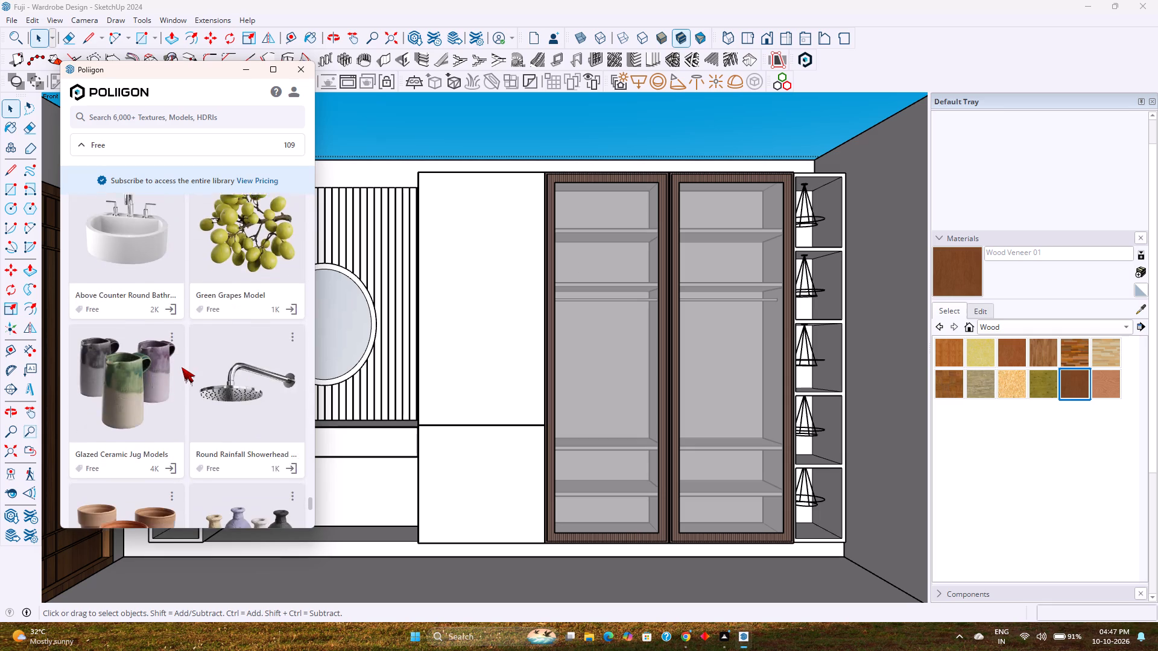
pyautogui.scroll(-17, 182, 367)
pyautogui.scroll(2, 182, 367)
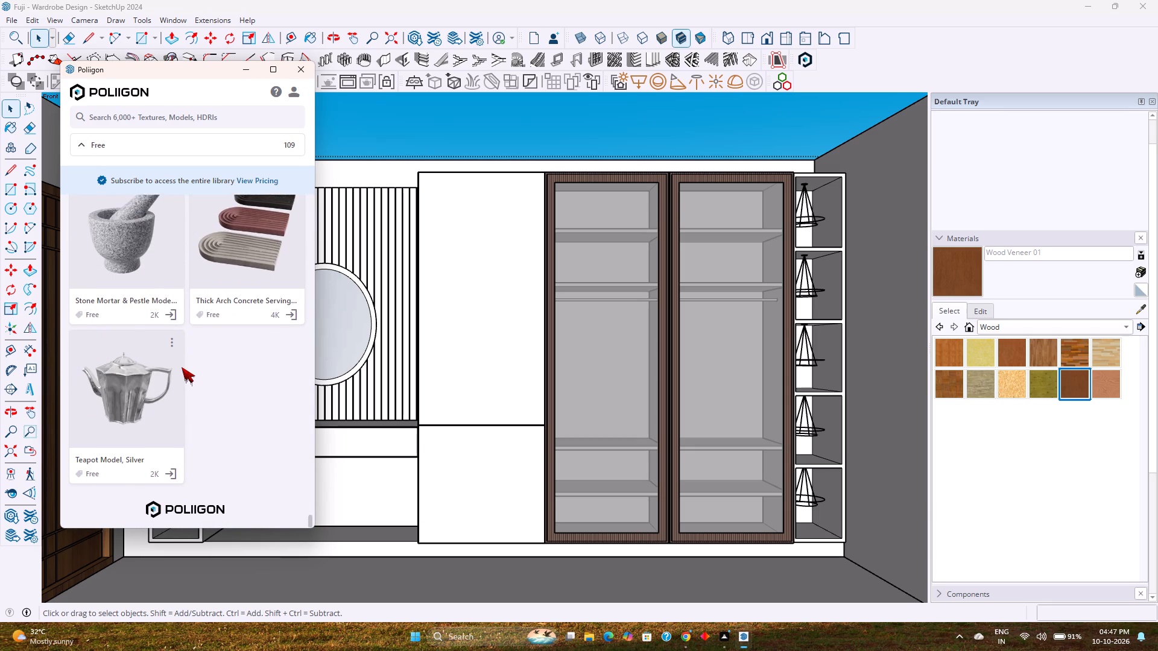
pyautogui.scroll(20, 182, 367)
pyautogui.scroll(6, 182, 367)
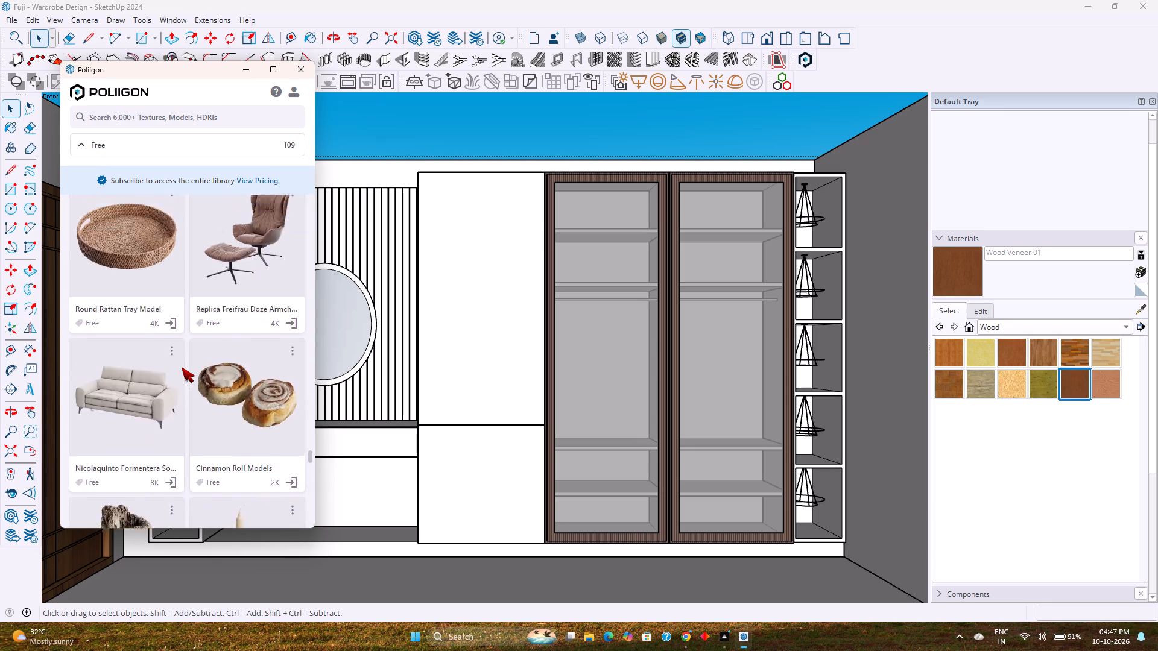
pyautogui.scroll(20, 182, 367)
pyautogui.scroll(6, 182, 367)
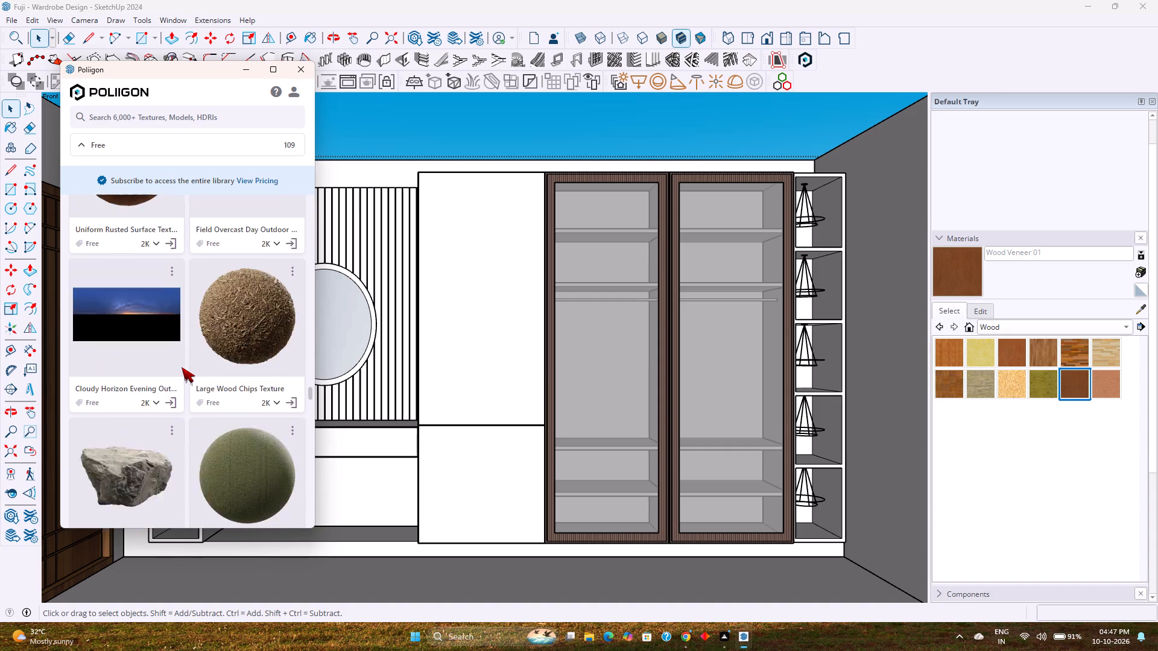
pyautogui.scroll(19, 182, 367)
pyautogui.scroll(-3, 182, 367)
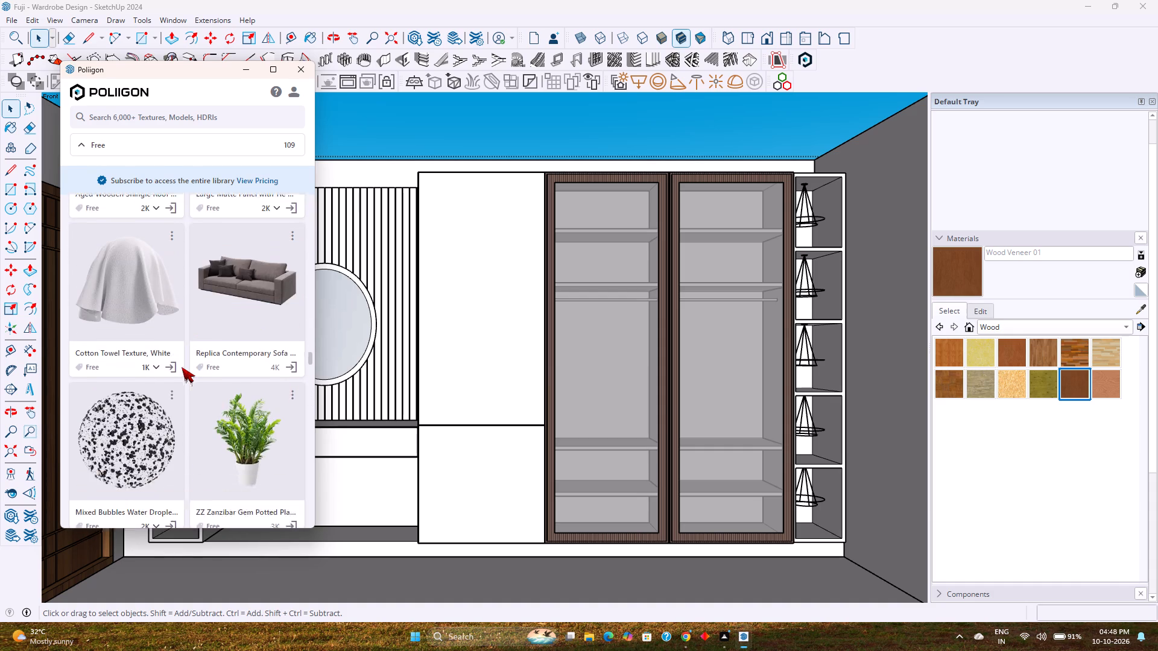
pyautogui.scroll(-4, 182, 367)
pyautogui.scroll(9, 182, 367)
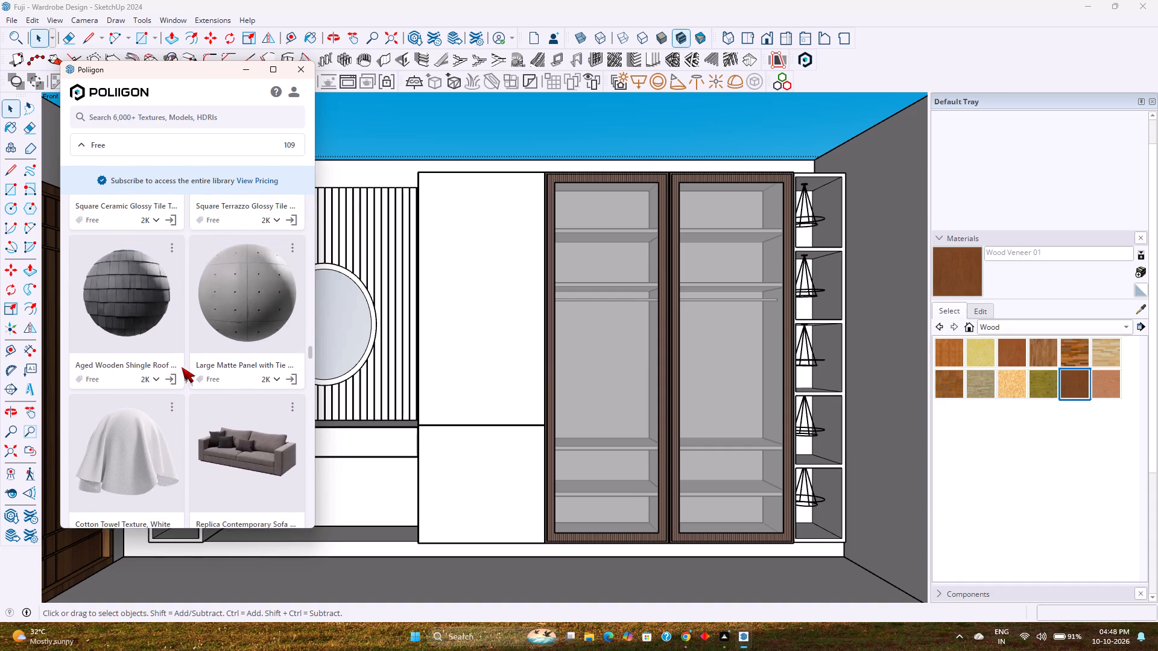
pyautogui.scroll(8, 182, 367)
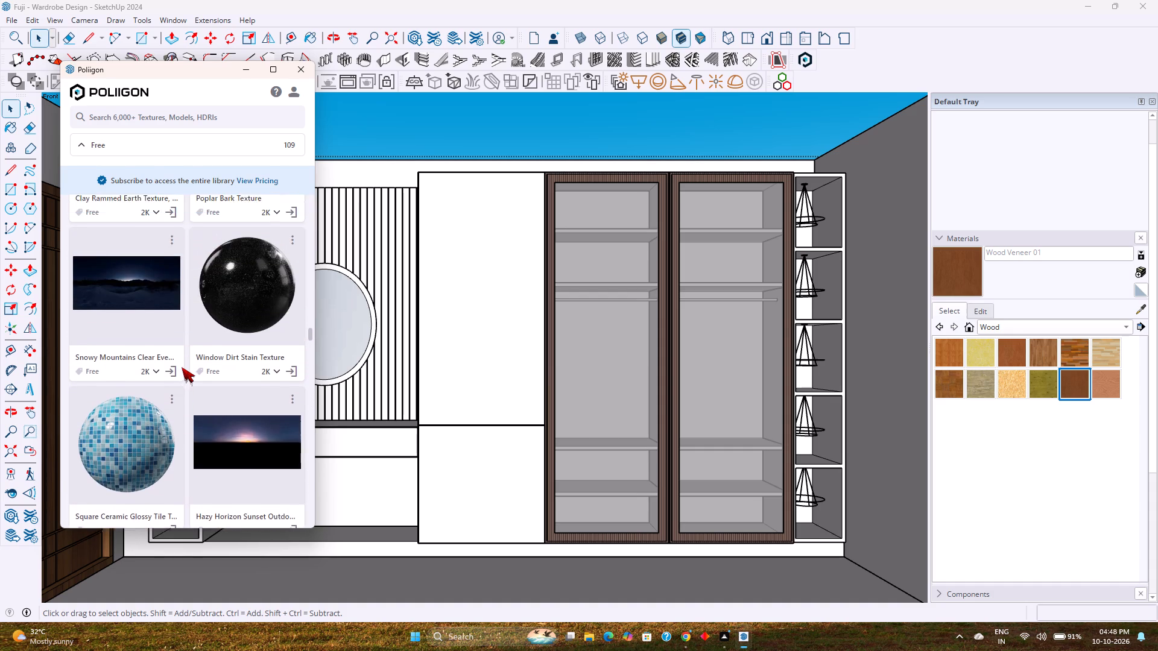
pyautogui.scroll(15, 182, 367)
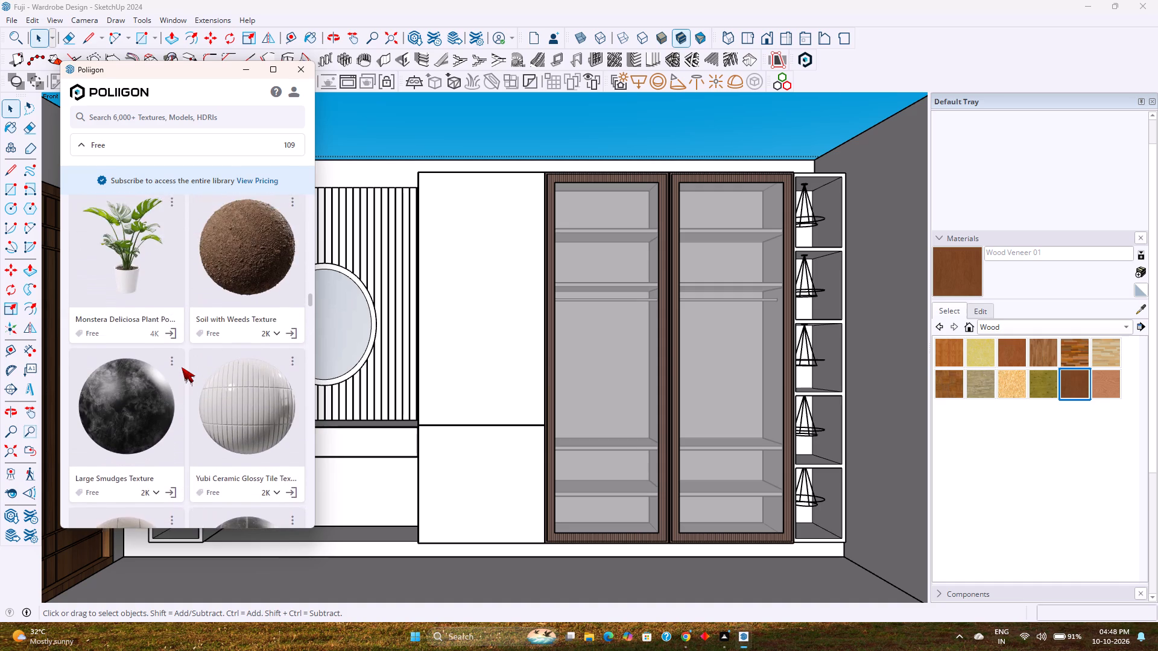
pyautogui.scroll(16, 182, 367)
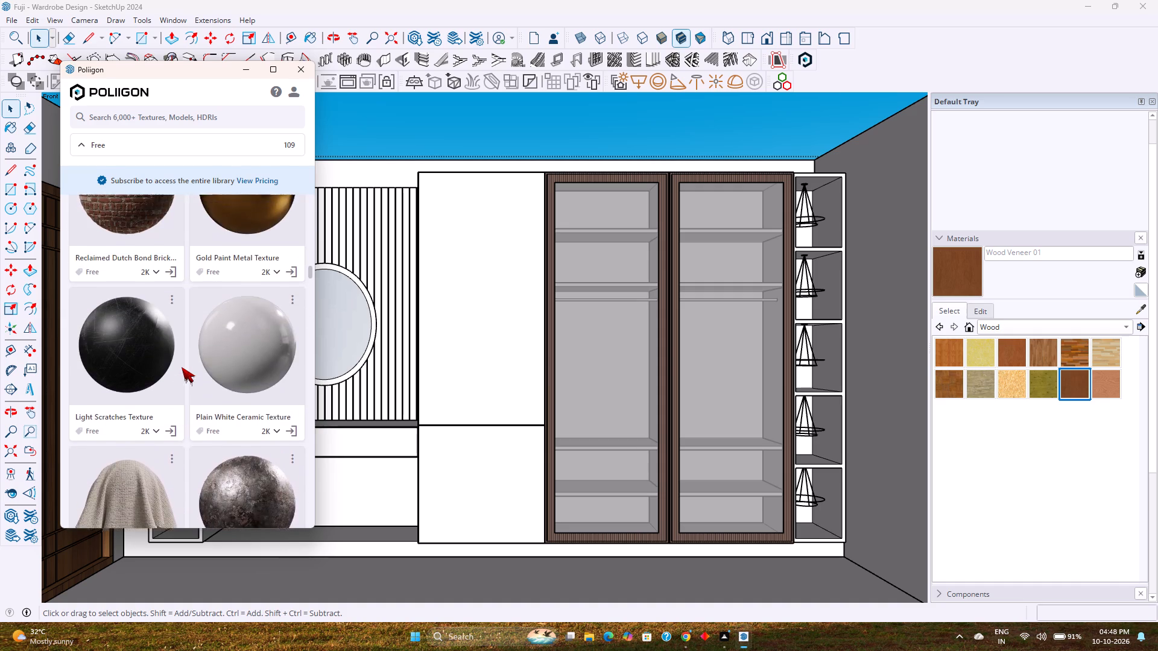
pyautogui.scroll(16, 182, 367)
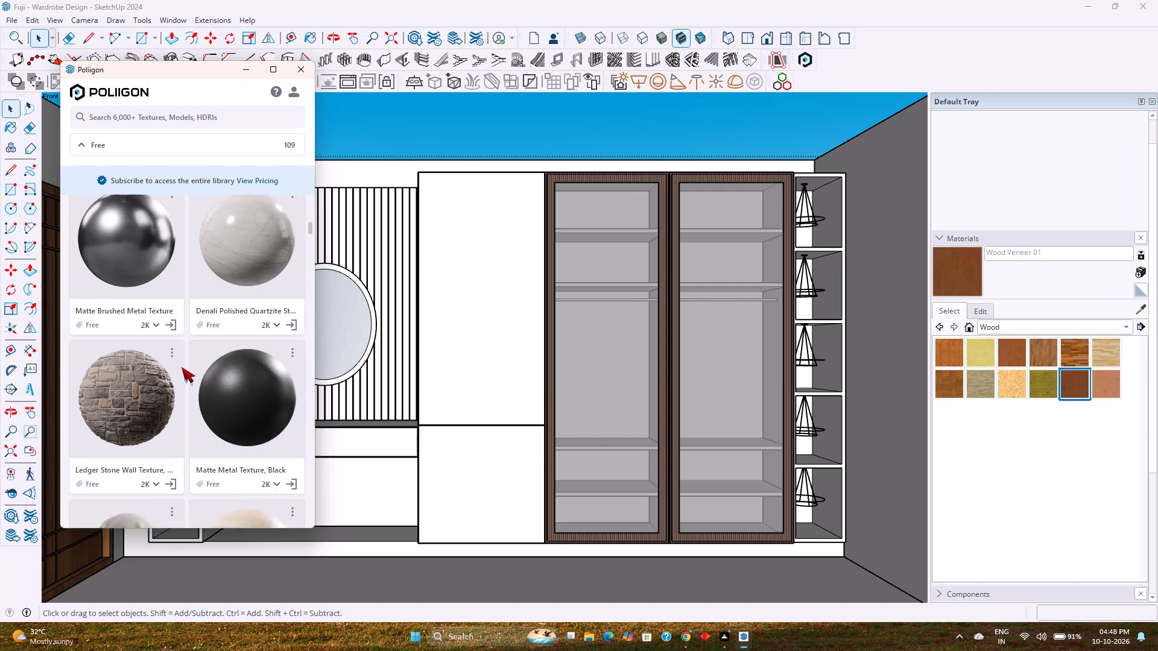
pyautogui.scroll(10, 182, 367)
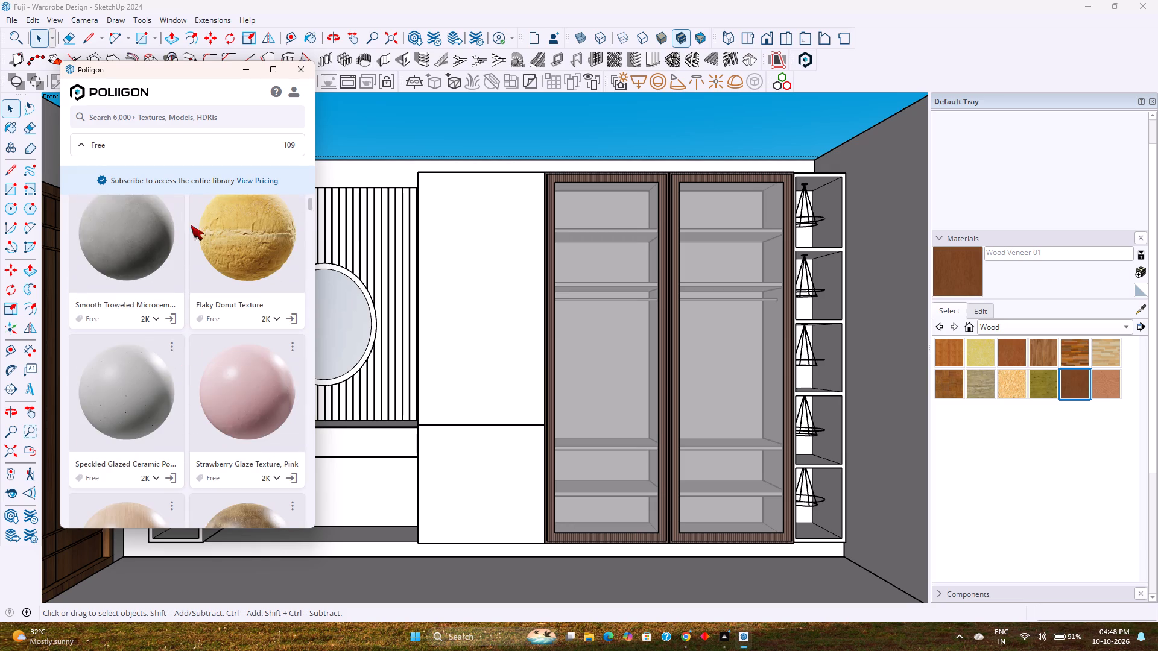
pyautogui.click(301, 73)
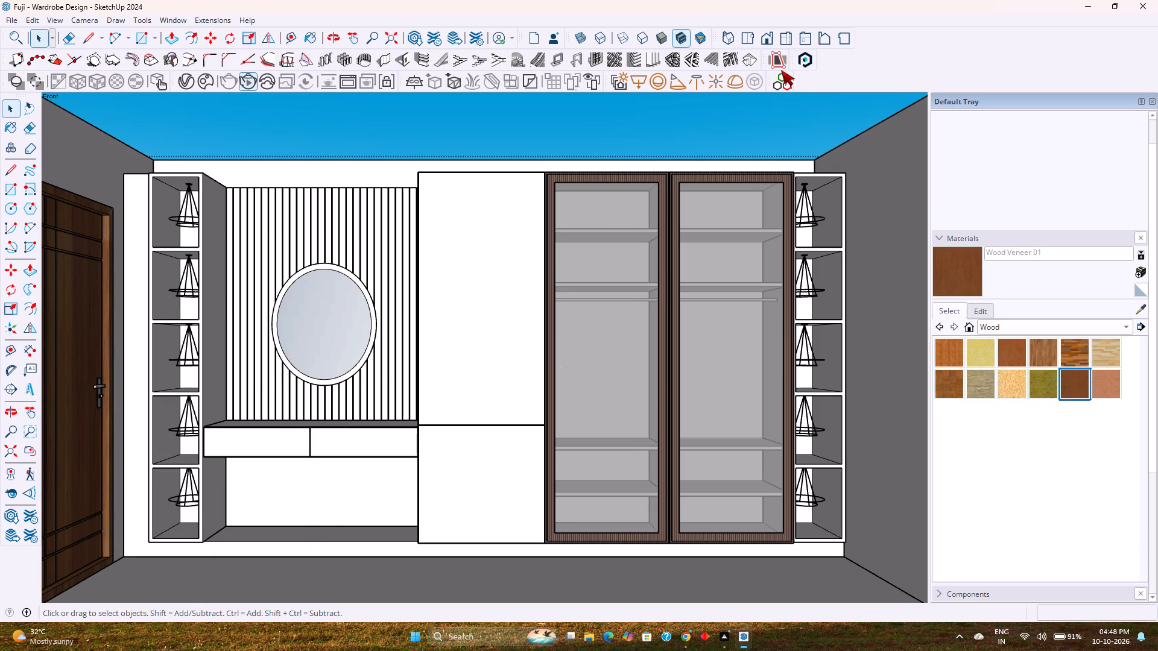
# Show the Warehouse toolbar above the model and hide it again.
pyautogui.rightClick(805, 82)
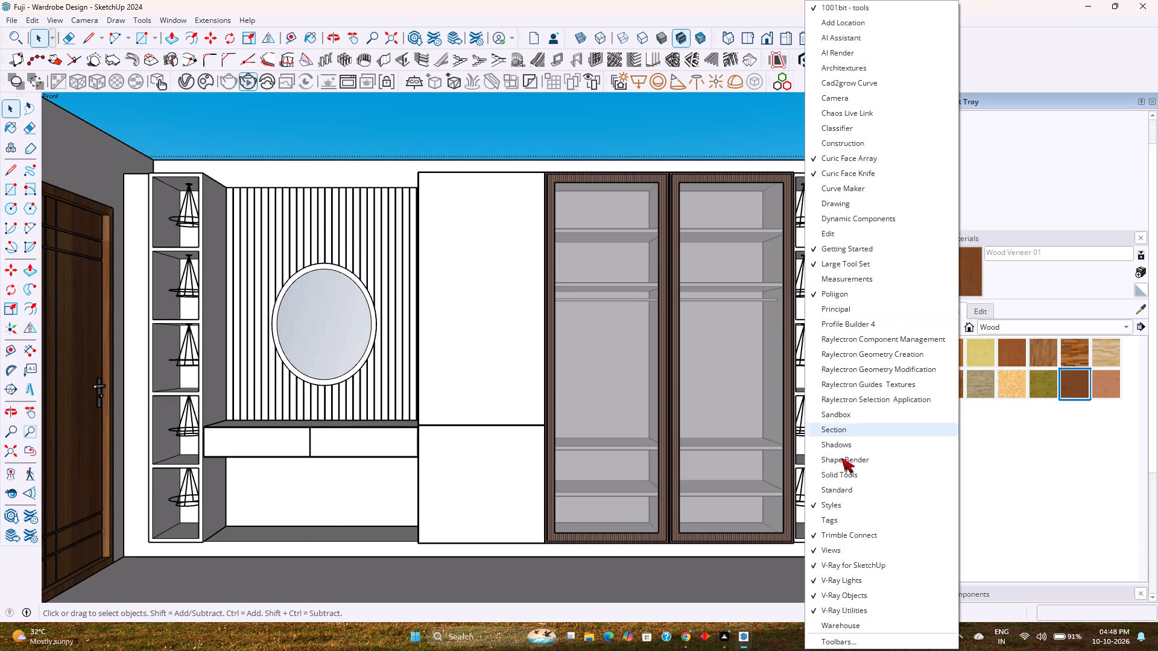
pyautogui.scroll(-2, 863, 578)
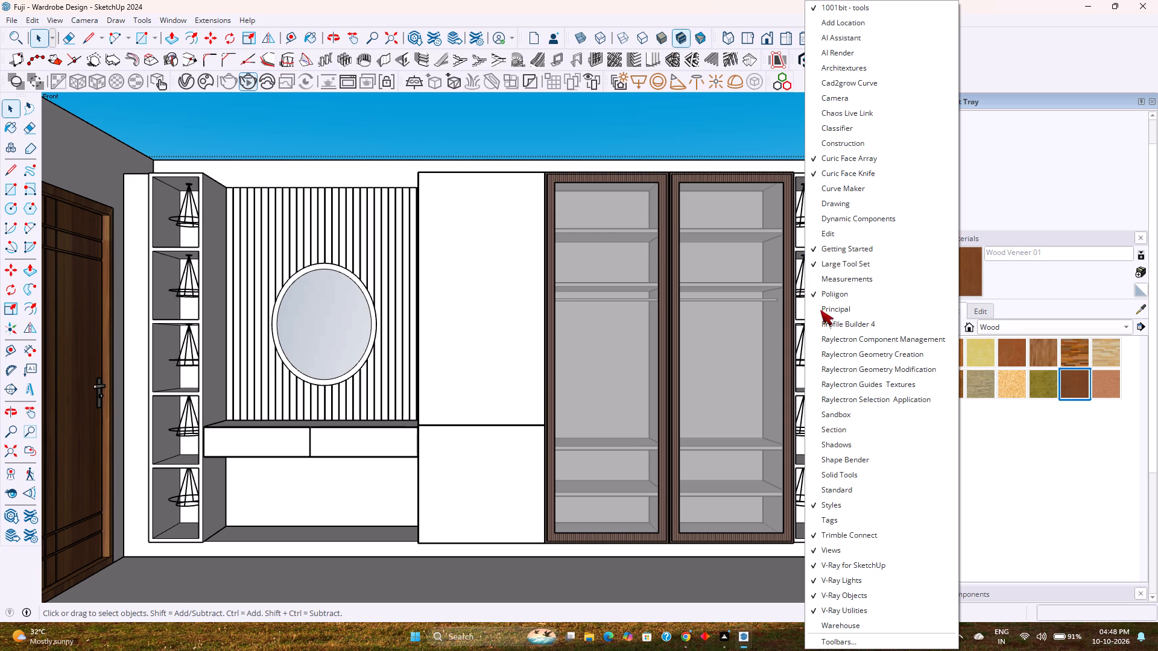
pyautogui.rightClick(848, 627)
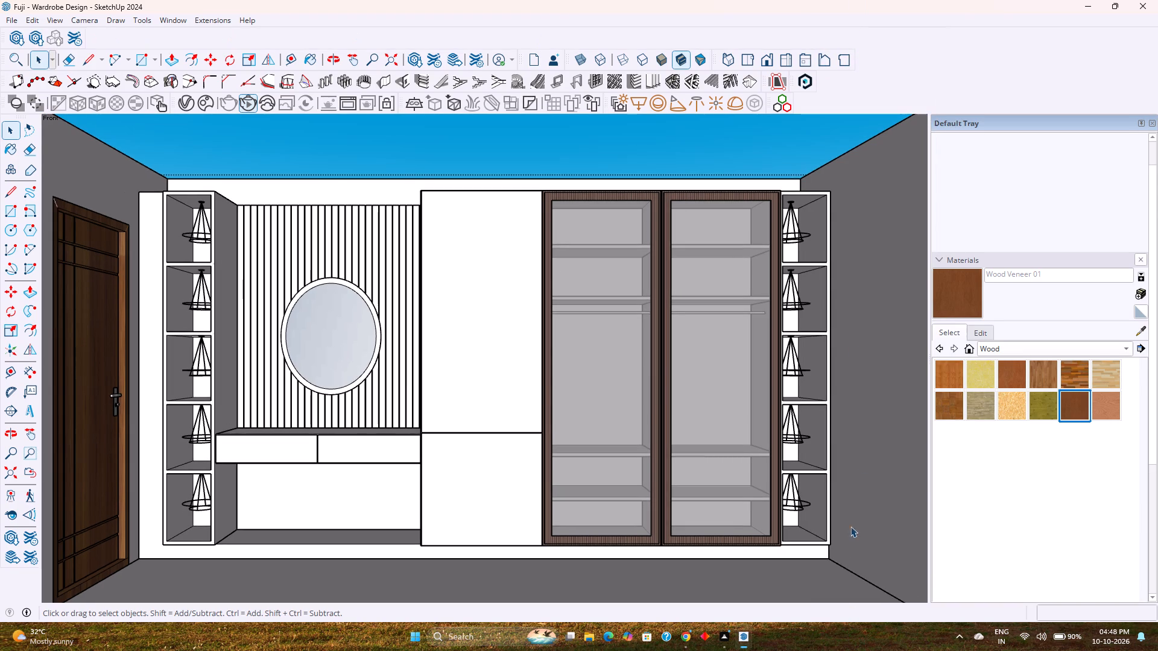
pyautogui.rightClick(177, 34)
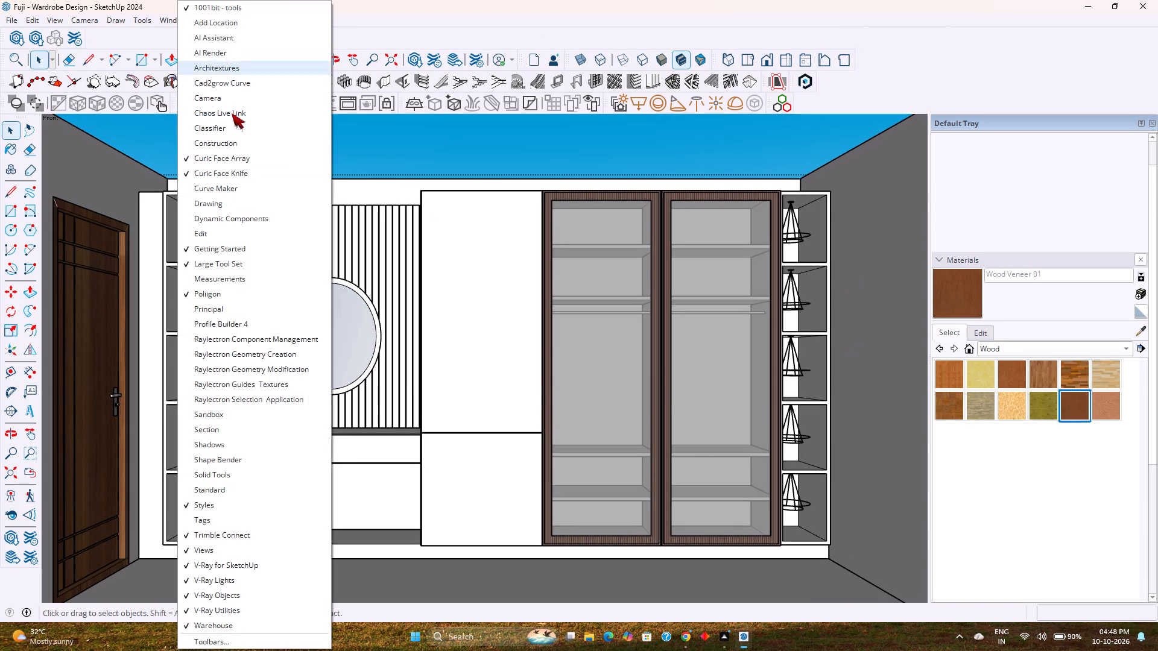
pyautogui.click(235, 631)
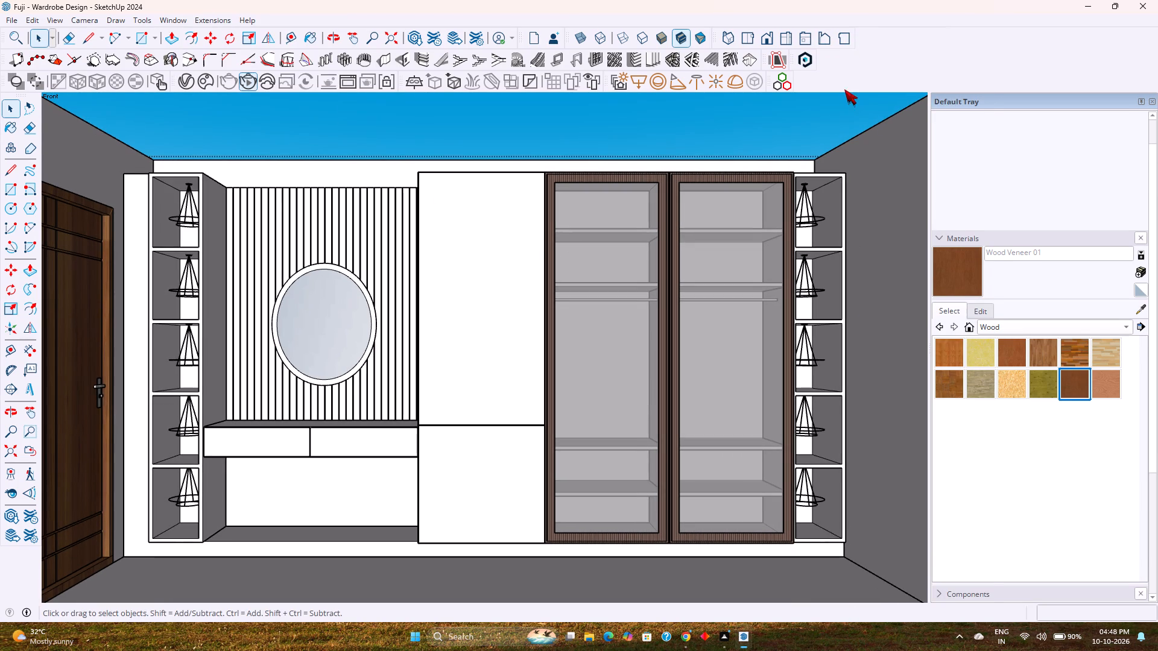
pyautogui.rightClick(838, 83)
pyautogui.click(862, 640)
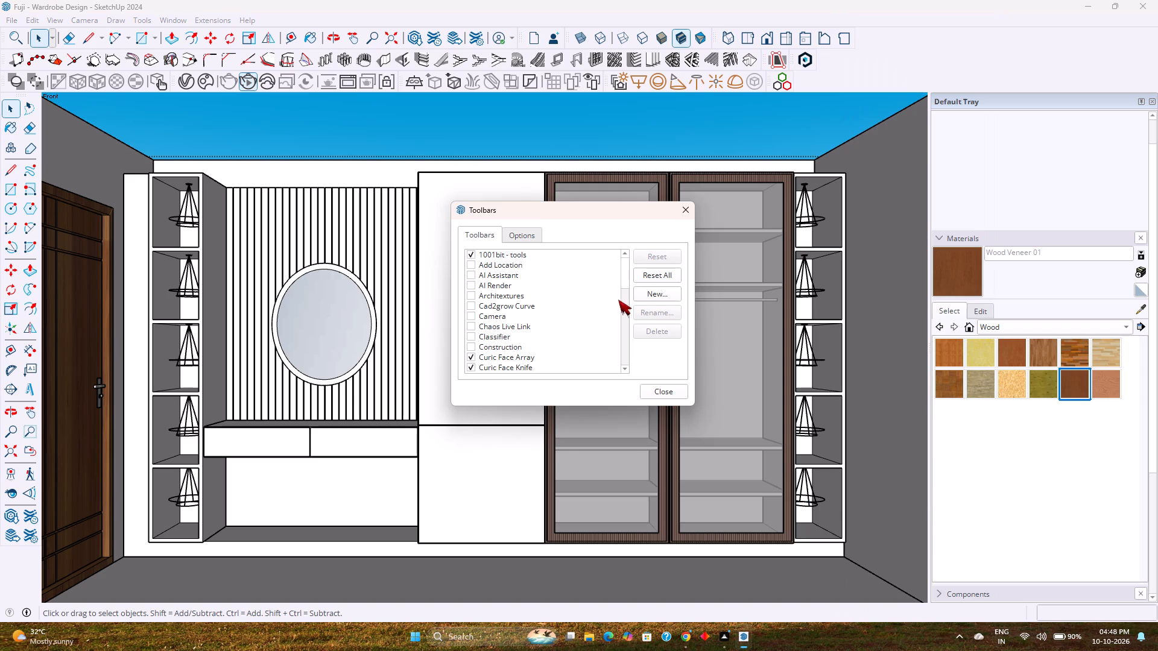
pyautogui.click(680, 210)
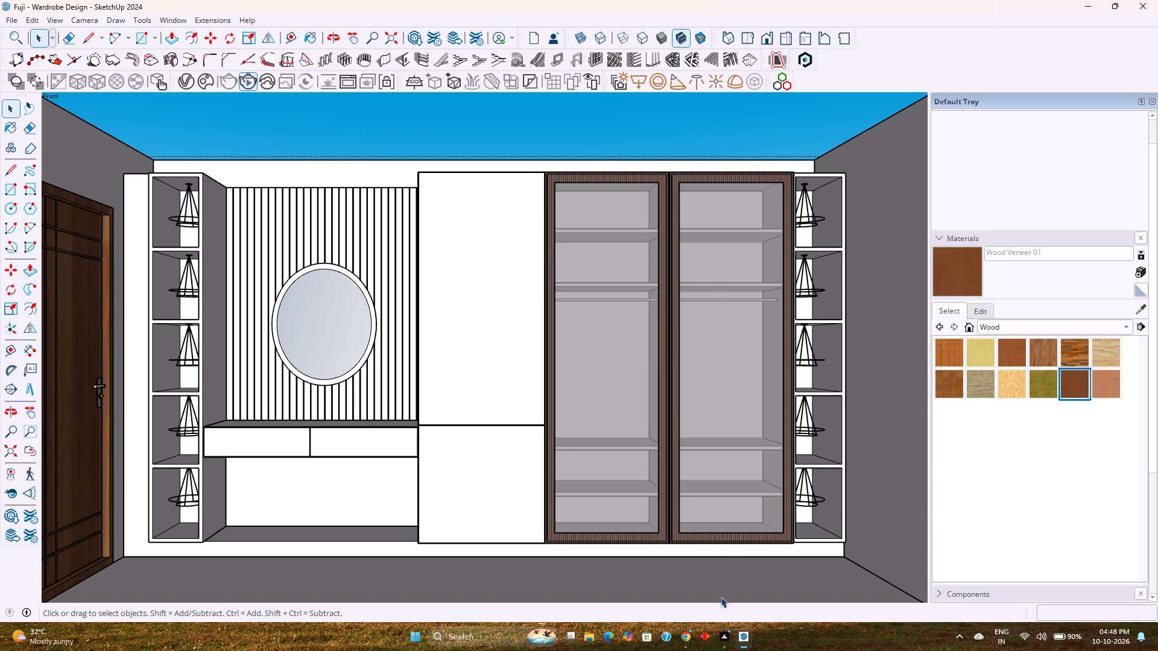
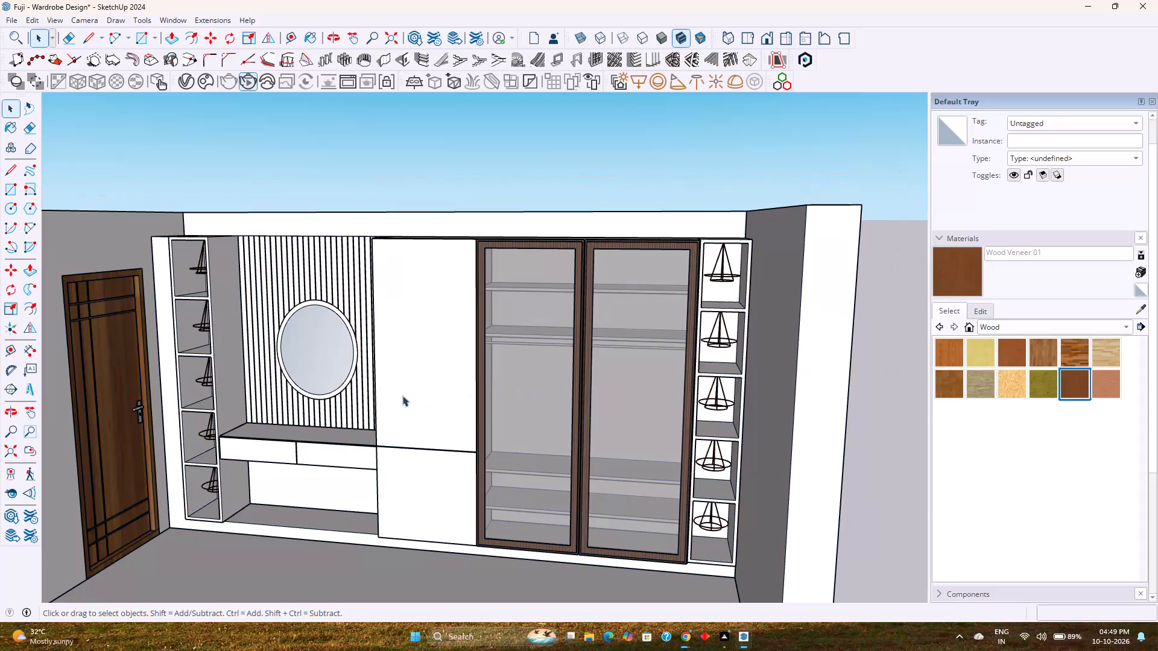
# Select the fluted panel behind the round mirror and load the Asian Paints Whites material collection.
pyautogui.moveTo(236, 467); pyautogui.dragTo(277, 462, button='middle')
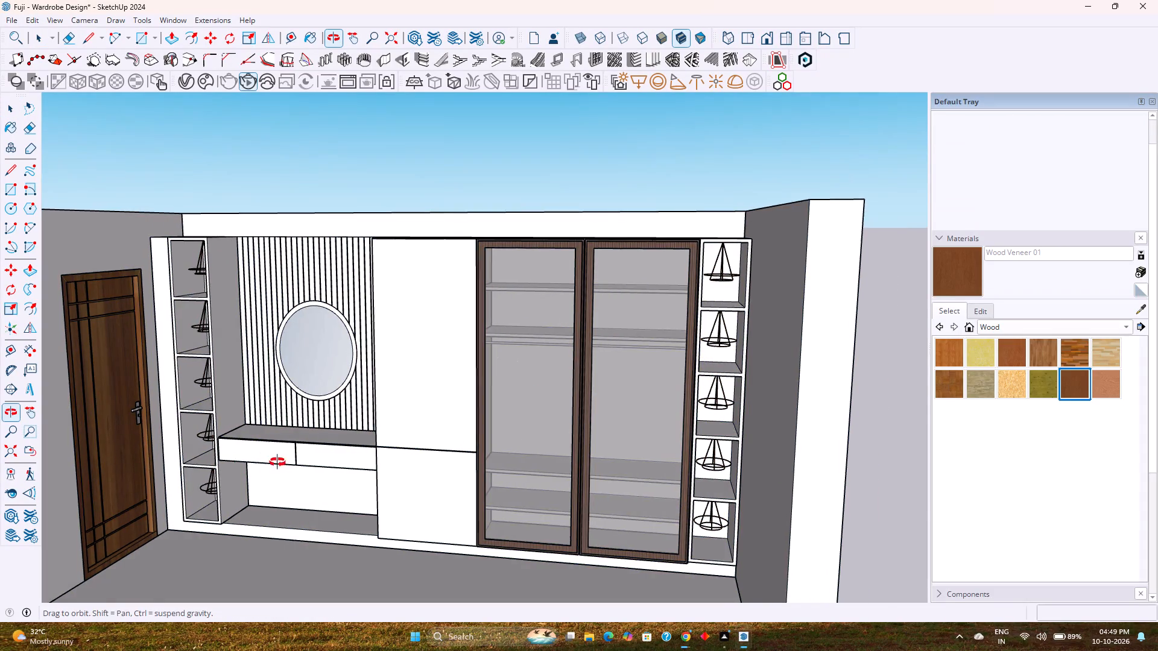
pyautogui.moveTo(277, 462); pyautogui.dragTo(293, 465, button='middle')
pyautogui.scroll(3, 420, 304)
pyautogui.moveTo(370, 332); pyautogui.dragTo(375, 337, button='middle')
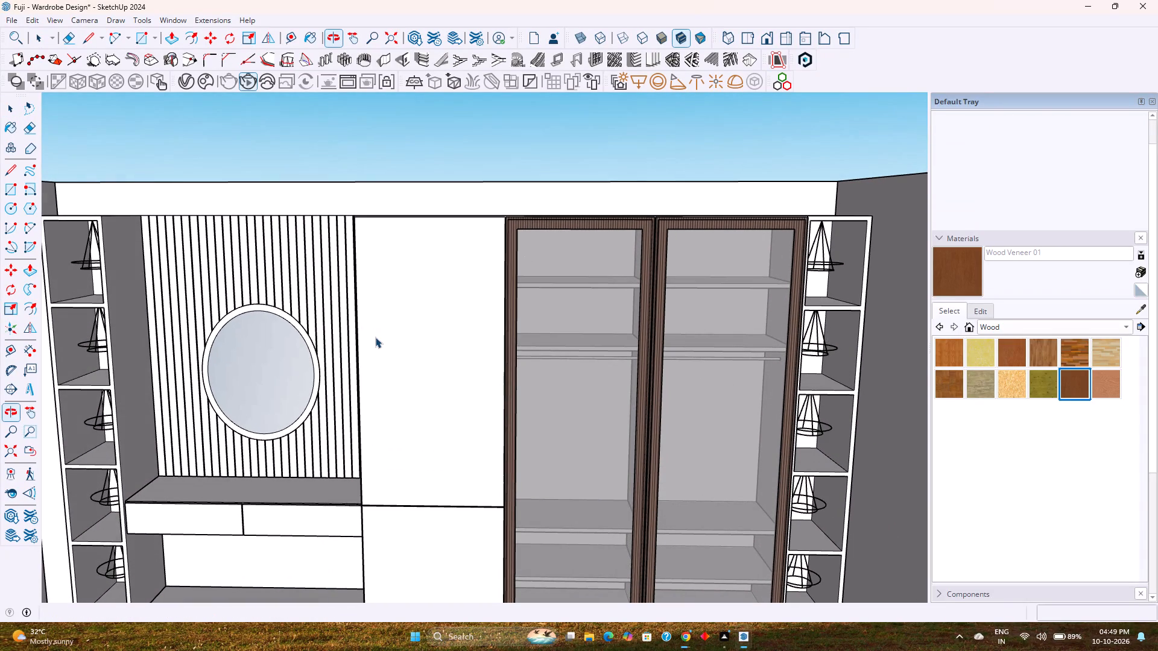
pyautogui.doubleClick(326, 294)
pyautogui.scroll(3, 326, 294)
pyautogui.click(326, 294)
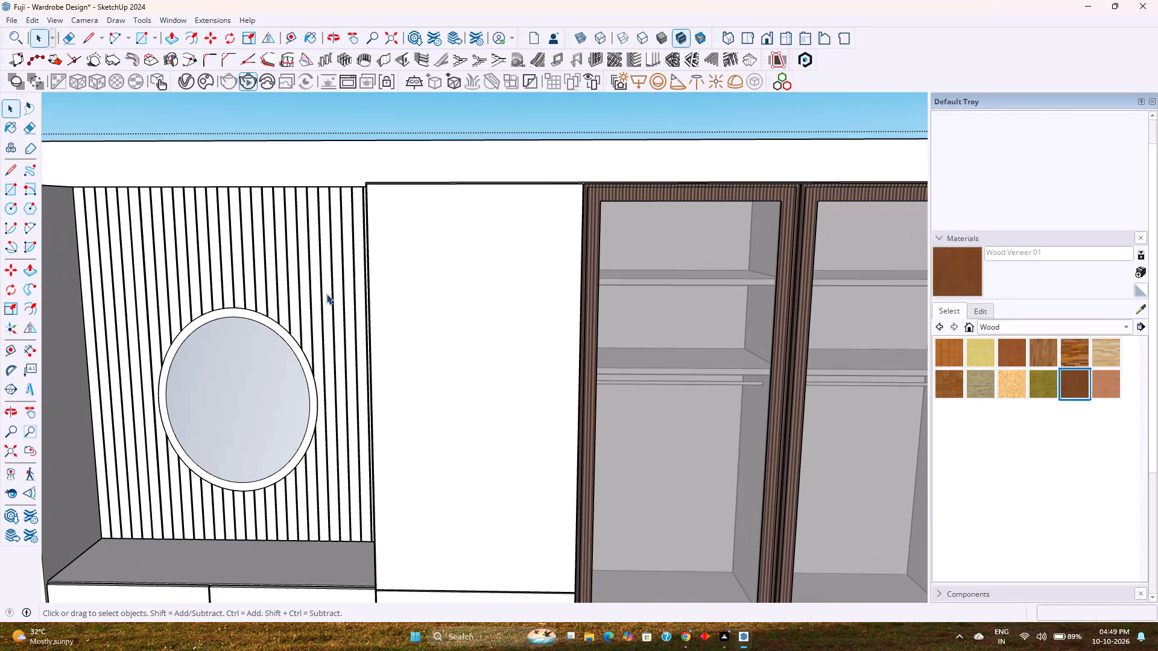
pyautogui.moveTo(326, 294); pyautogui.dragTo(364, 374, button='middle')
pyautogui.doubleClick(325, 329)
pyautogui.click(329, 307)
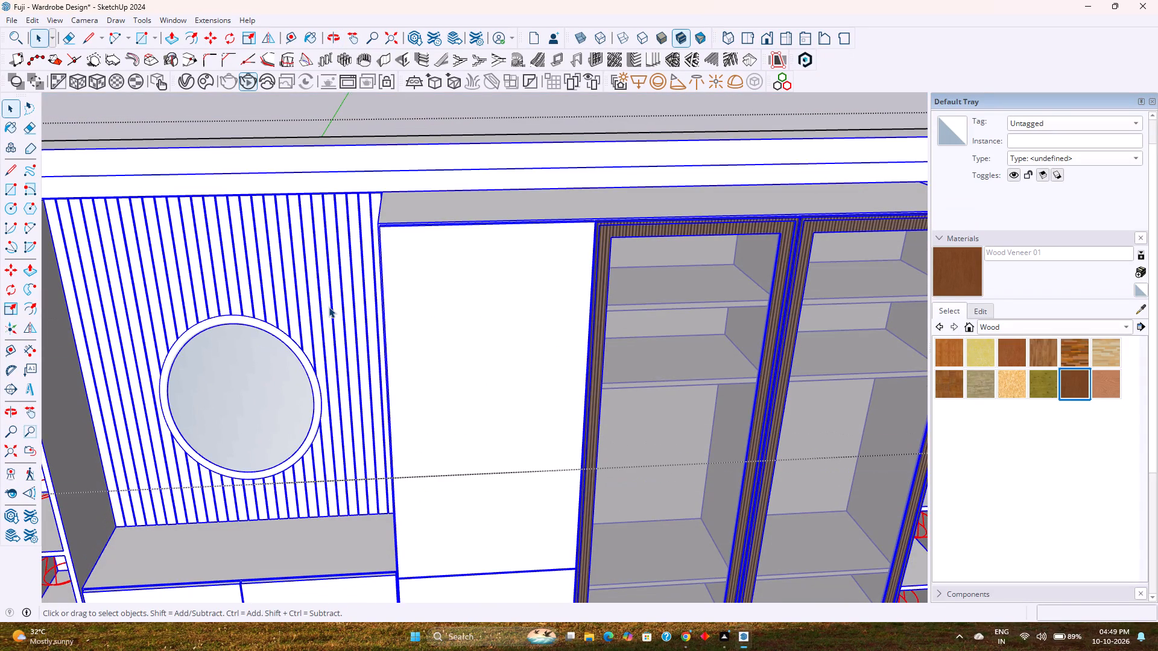
pyautogui.tripleClick(329, 307)
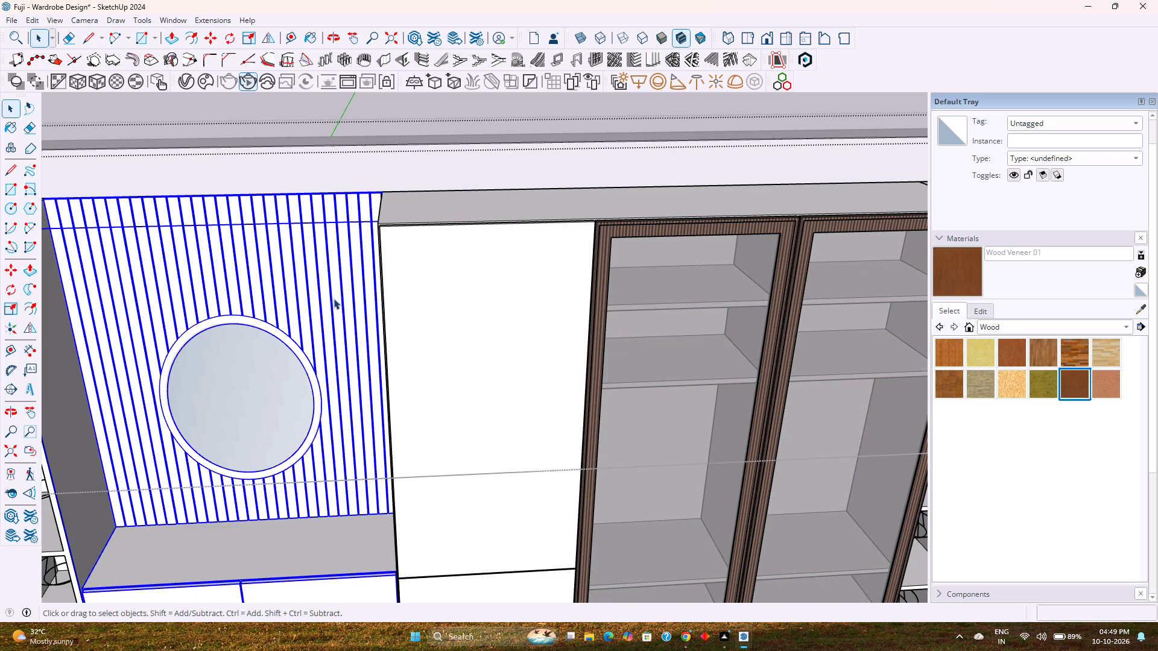
pyautogui.scroll(2, 334, 298)
pyautogui.moveTo(334, 298); pyautogui.dragTo(353, 448, button='middle')
pyautogui.scroll(4, 293, 263)
pyautogui.moveTo(293, 262); pyautogui.dragTo(406, 297, button='middle')
pyautogui.tripleClick(364, 269)
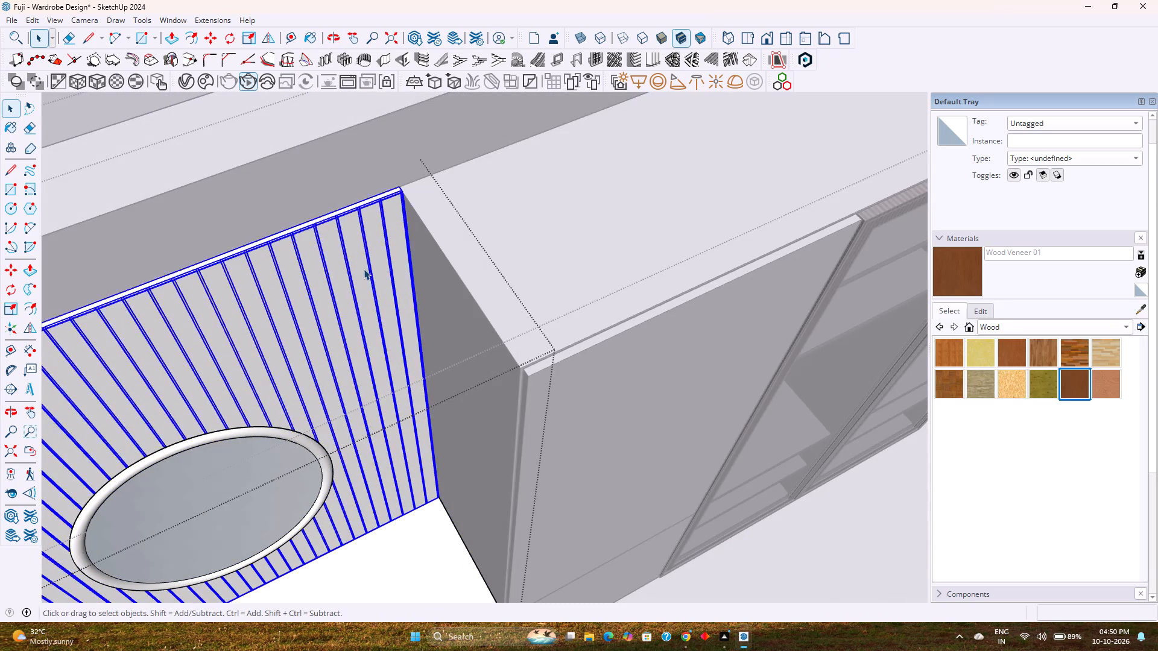
pyautogui.click(1001, 329)
pyautogui.scroll(3, 1001, 329)
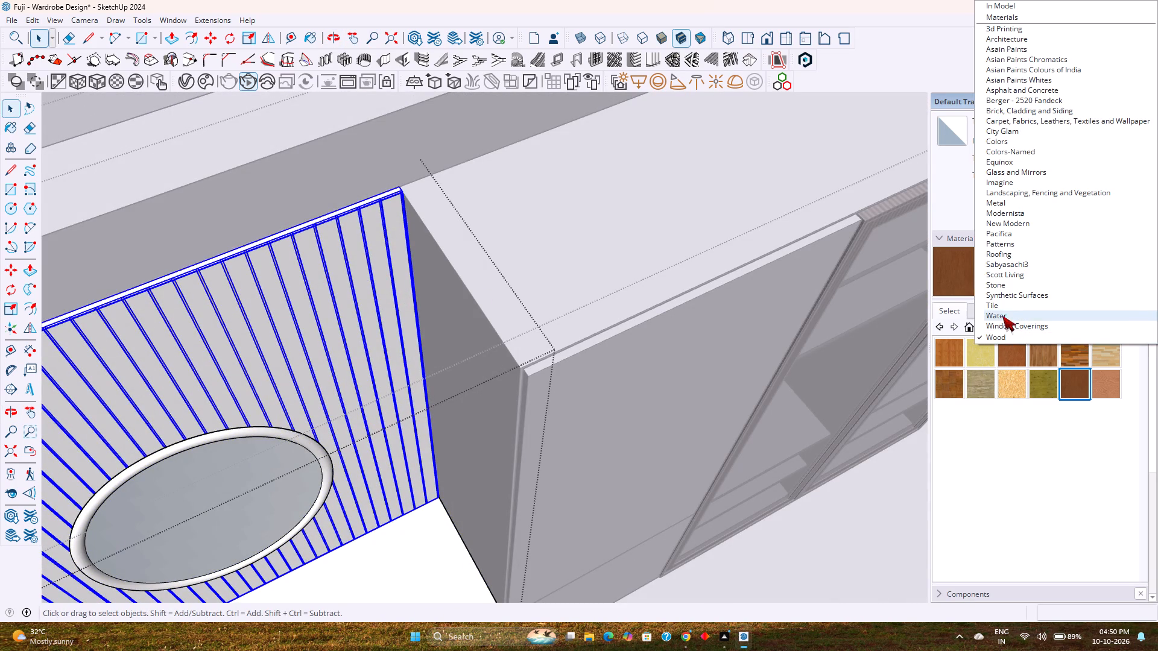
pyautogui.scroll(1, 1008, 288)
pyautogui.click(1014, 78)
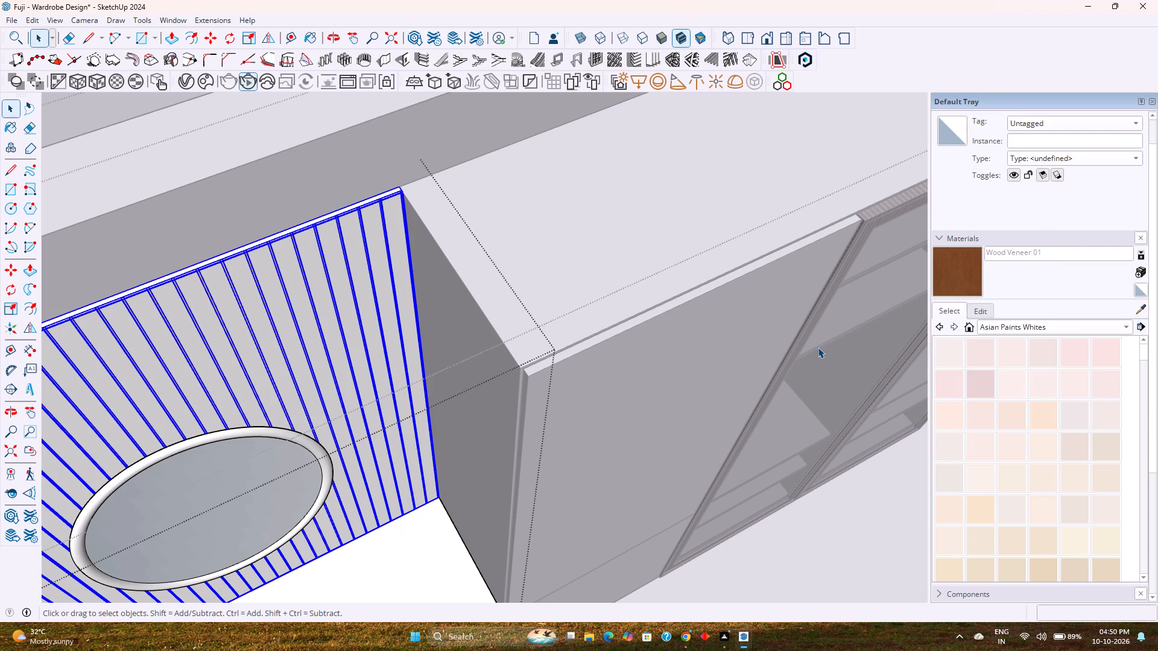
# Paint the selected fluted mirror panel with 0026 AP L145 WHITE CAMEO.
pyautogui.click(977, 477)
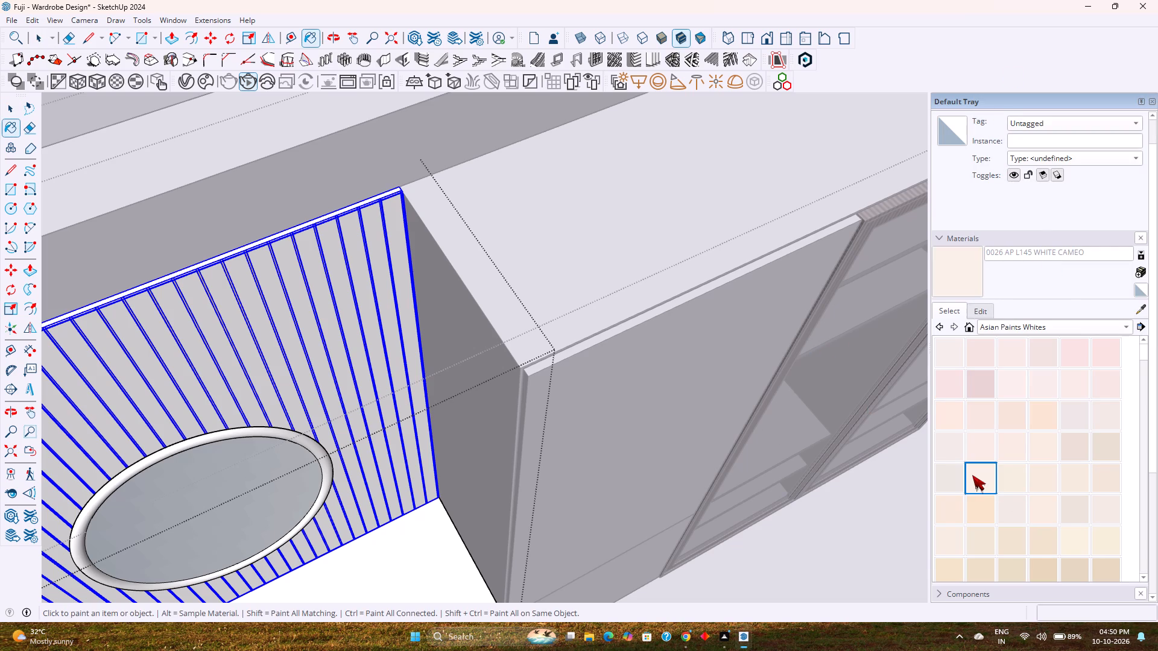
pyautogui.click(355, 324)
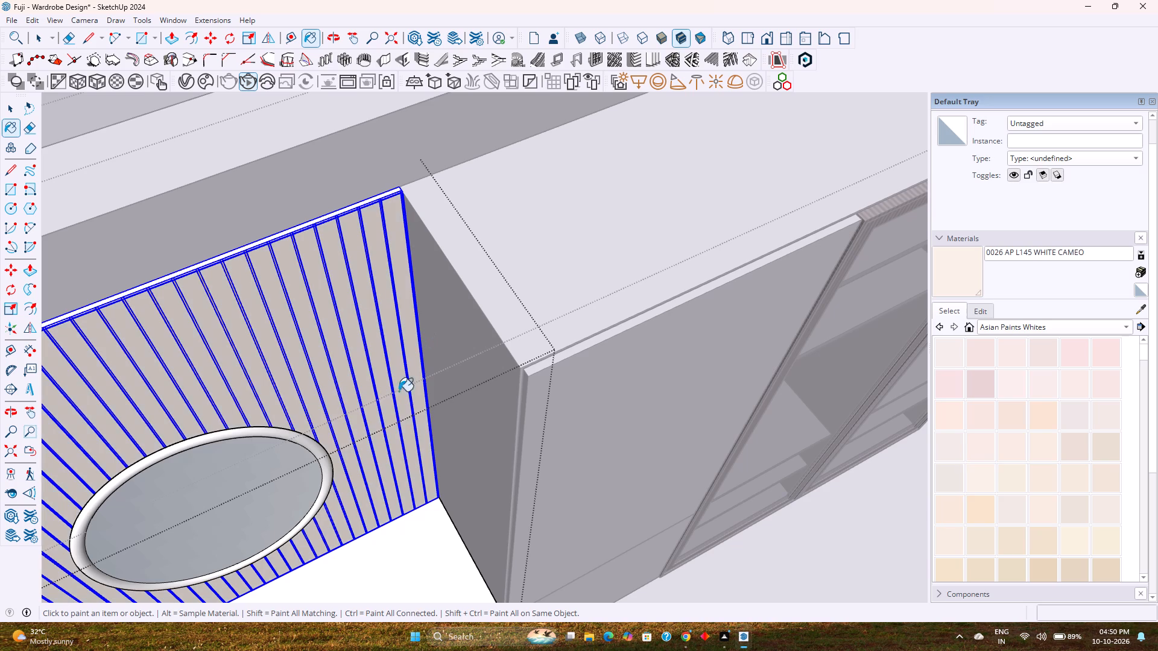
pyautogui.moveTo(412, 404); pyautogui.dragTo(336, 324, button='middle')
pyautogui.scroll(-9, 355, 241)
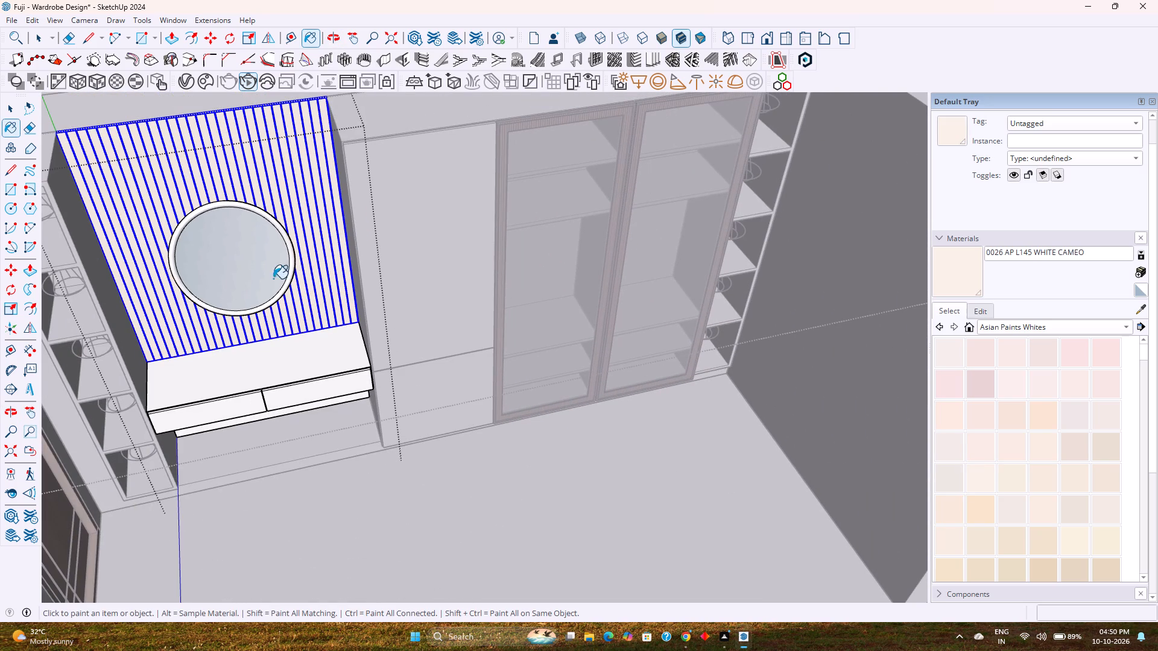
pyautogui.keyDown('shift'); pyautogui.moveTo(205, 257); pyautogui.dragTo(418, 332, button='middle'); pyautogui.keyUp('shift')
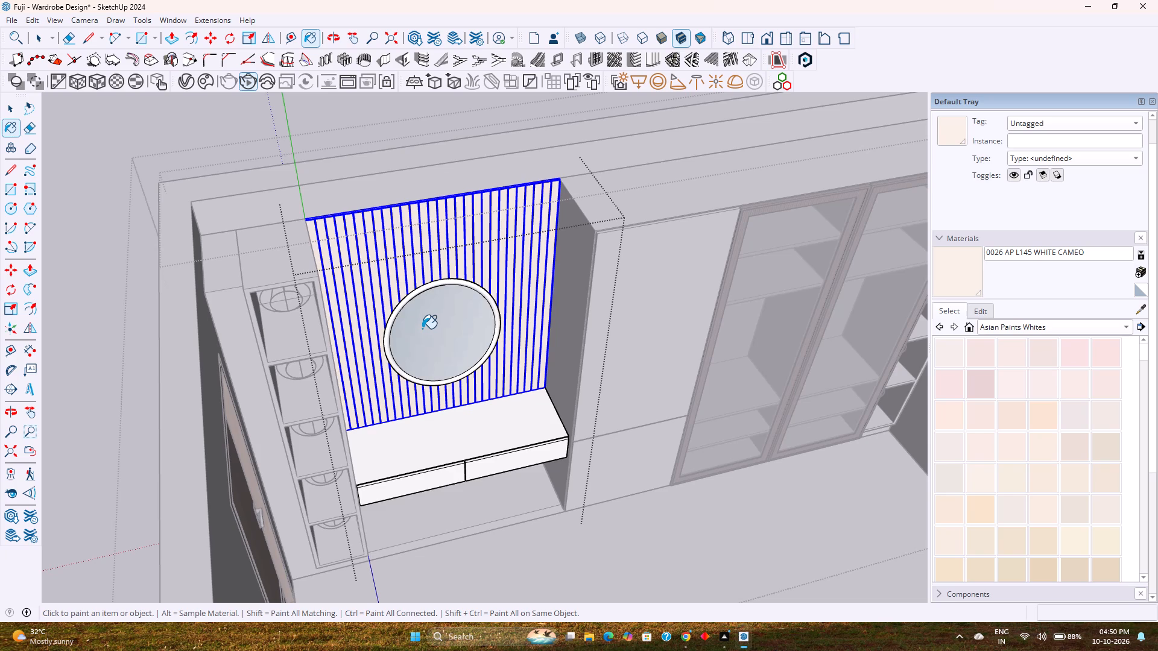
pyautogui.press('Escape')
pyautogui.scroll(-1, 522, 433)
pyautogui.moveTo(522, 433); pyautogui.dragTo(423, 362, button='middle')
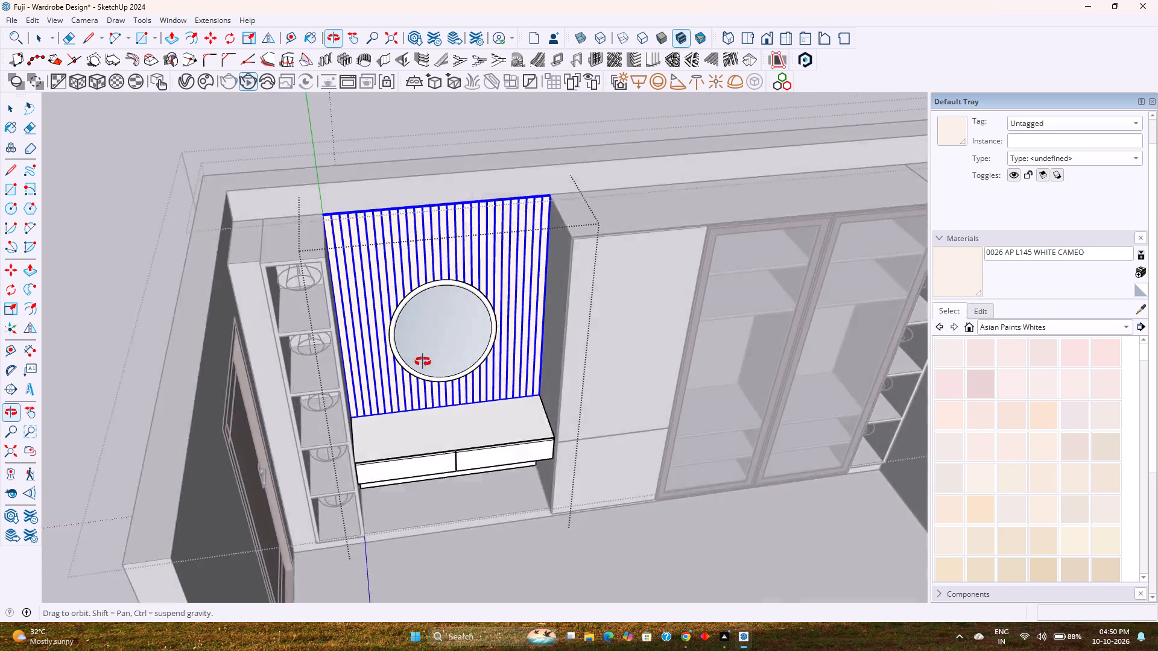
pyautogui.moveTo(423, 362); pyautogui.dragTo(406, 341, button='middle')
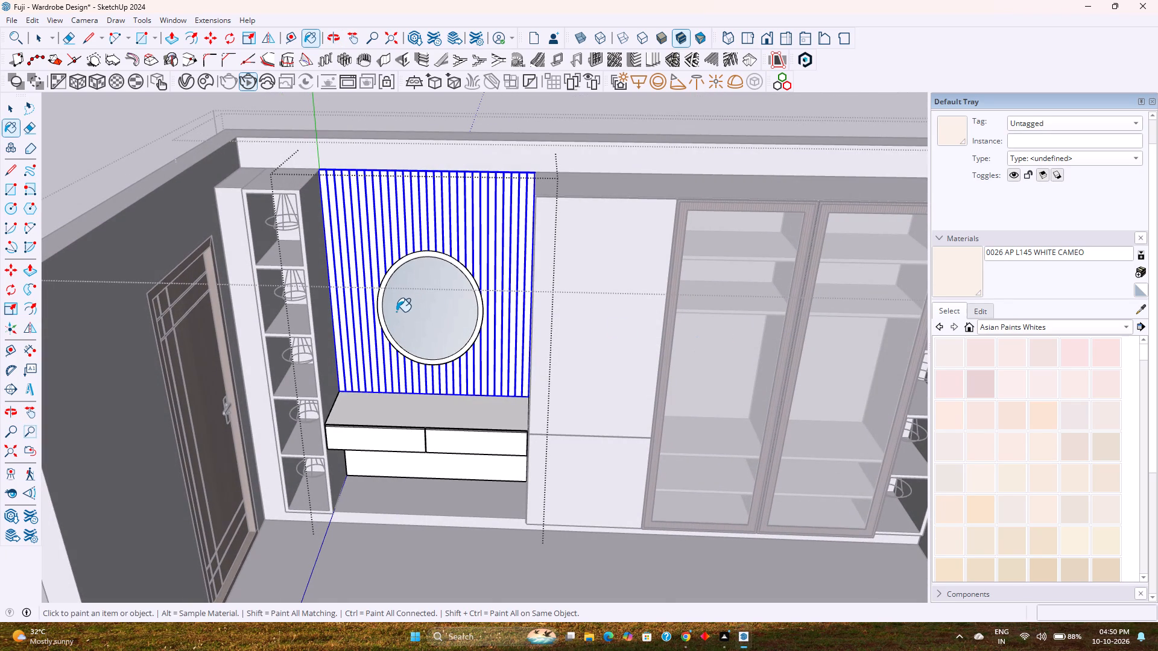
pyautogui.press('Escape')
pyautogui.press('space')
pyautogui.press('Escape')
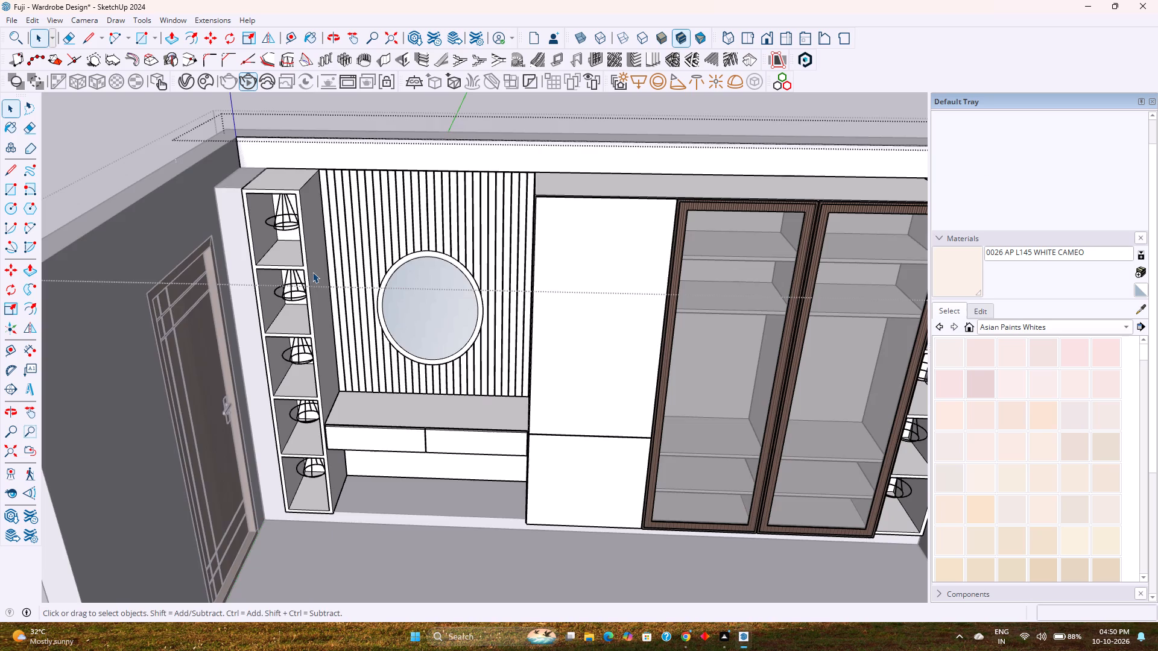
# Compare shades in Asian Paints Whites and paint the fluted panel behind the mirror with 0001 AP 9436 AIR BREEZE.
pyautogui.moveTo(316, 271); pyautogui.dragTo(303, 289, button='middle')
pyautogui.keyDown('shift'); pyautogui.moveTo(337, 289); pyautogui.dragTo(431, 397, button='middle'); pyautogui.keyUp('shift')
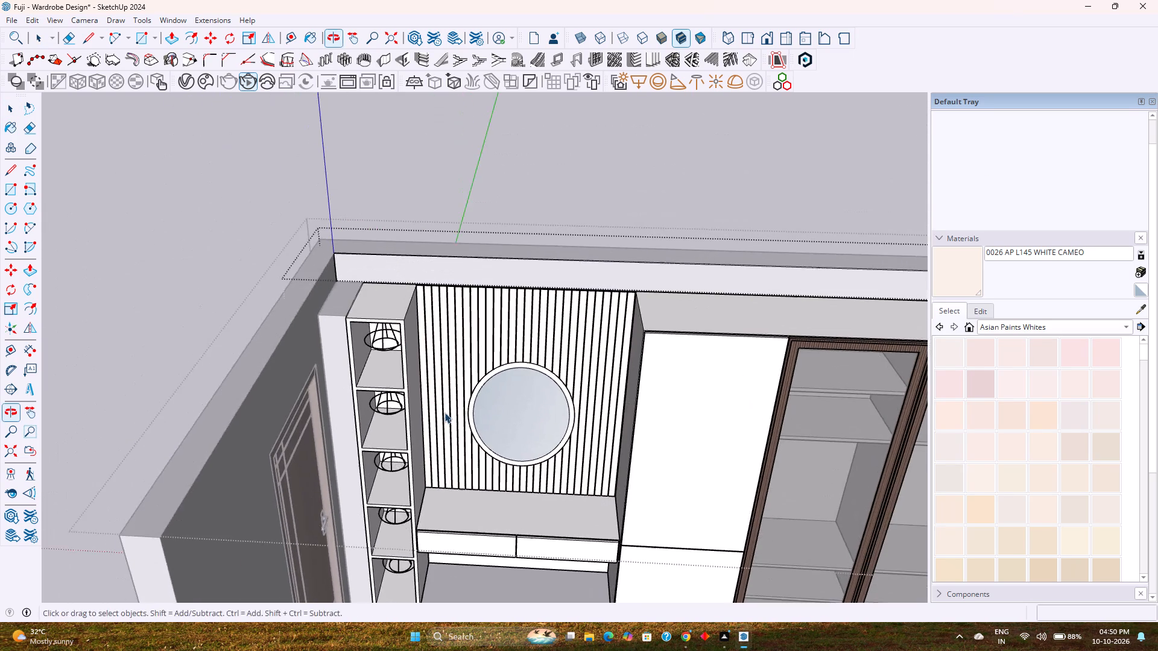
pyautogui.moveTo(444, 415); pyautogui.dragTo(384, 323, button='middle')
pyautogui.scroll(-3, 412, 317)
pyautogui.keyDown('shift'); pyautogui.moveTo(528, 426); pyautogui.dragTo(440, 325, button='middle'); pyautogui.keyUp('shift')
pyautogui.moveTo(439, 324); pyautogui.dragTo(511, 384, button='middle')
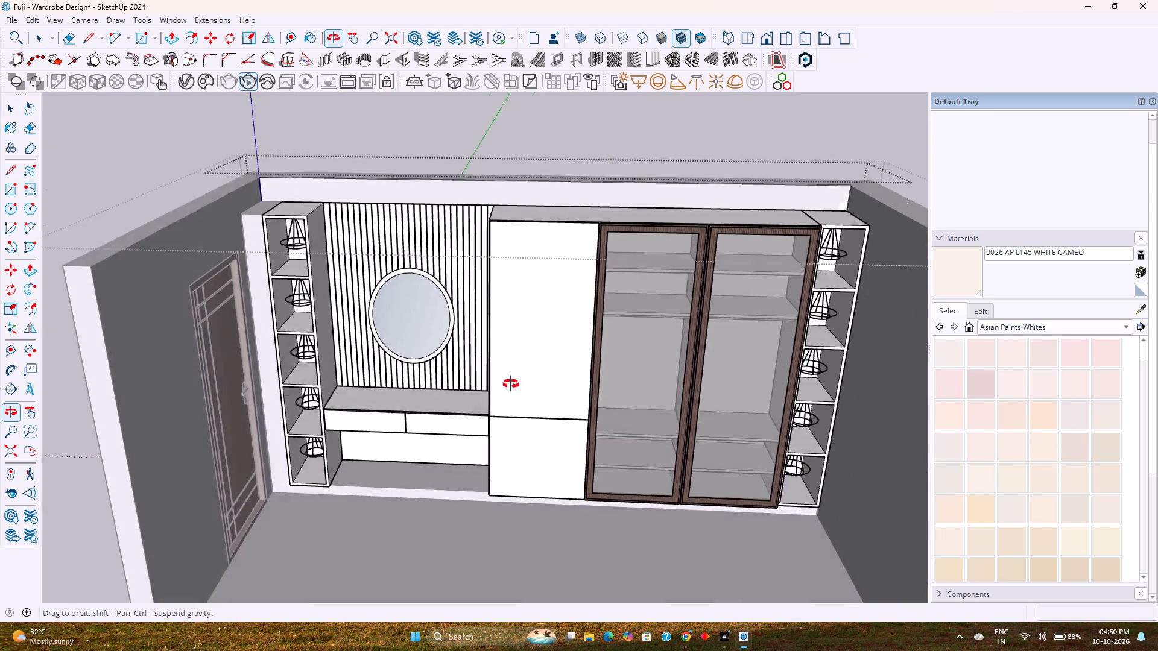
pyautogui.moveTo(511, 384); pyautogui.dragTo(510, 322, button='middle')
pyautogui.click(979, 478)
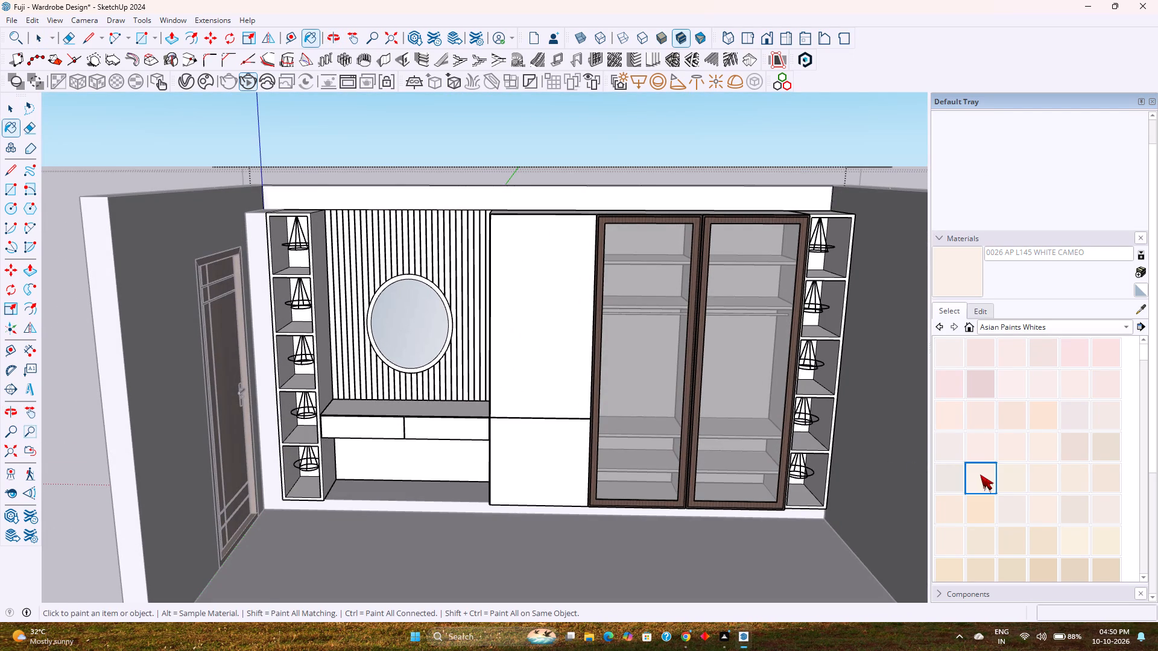
pyautogui.click(977, 450)
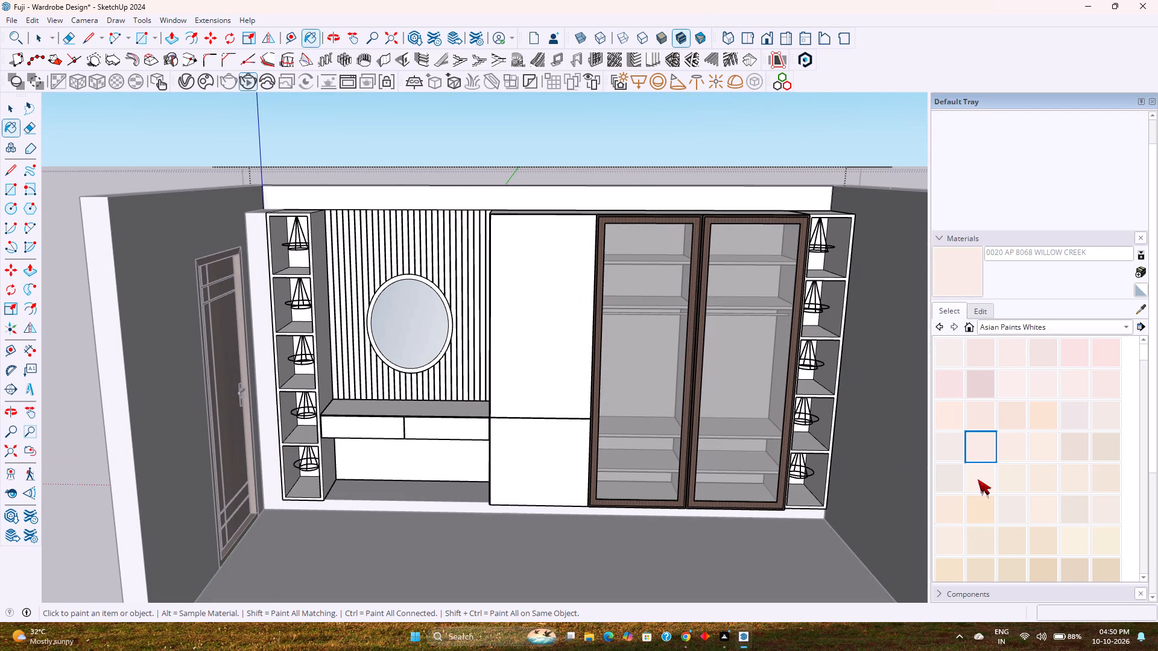
pyautogui.click(978, 479)
pyautogui.click(953, 357)
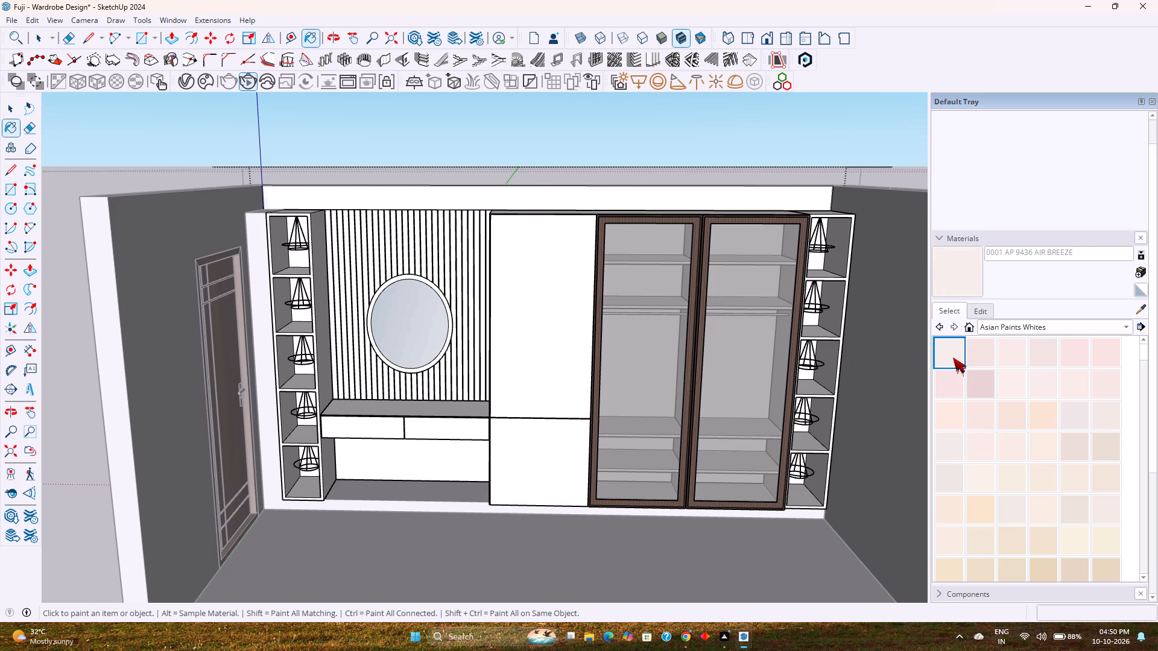
pyautogui.press('space')
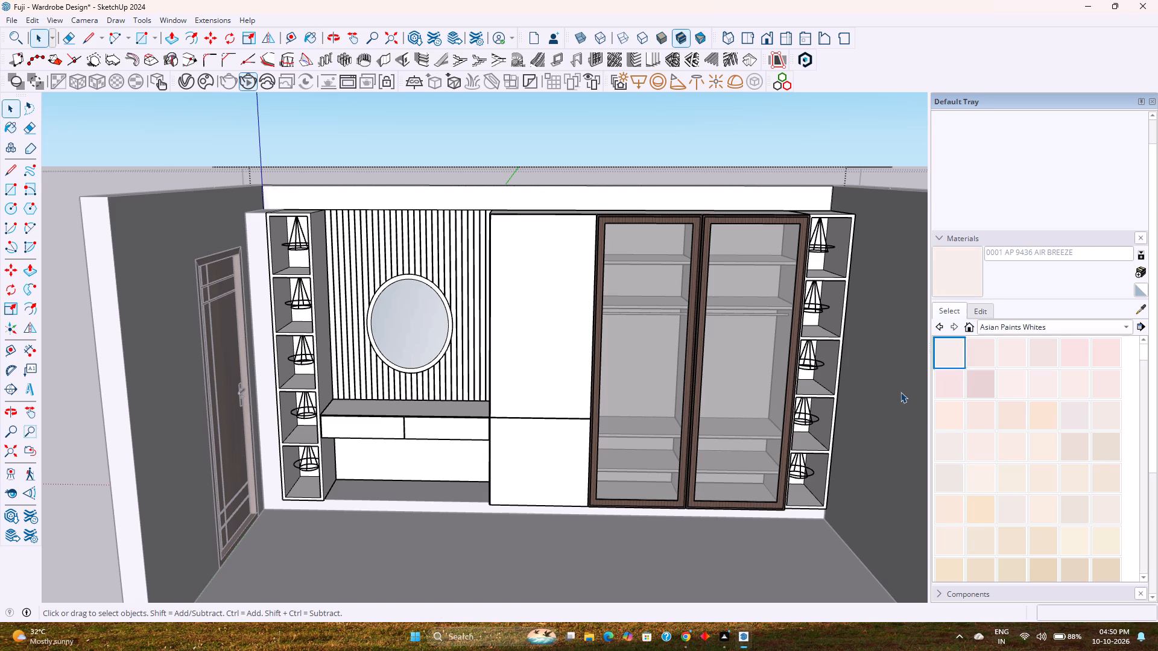
pyautogui.scroll(2, 953, 432)
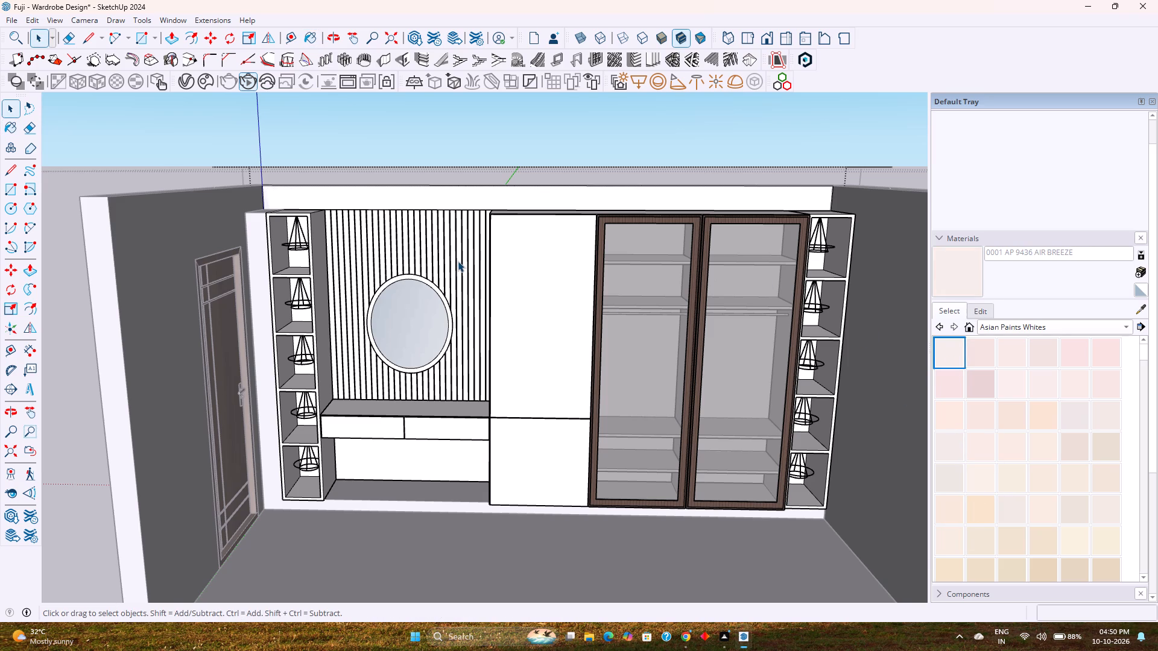
pyautogui.doubleClick(458, 260)
pyautogui.click(425, 252)
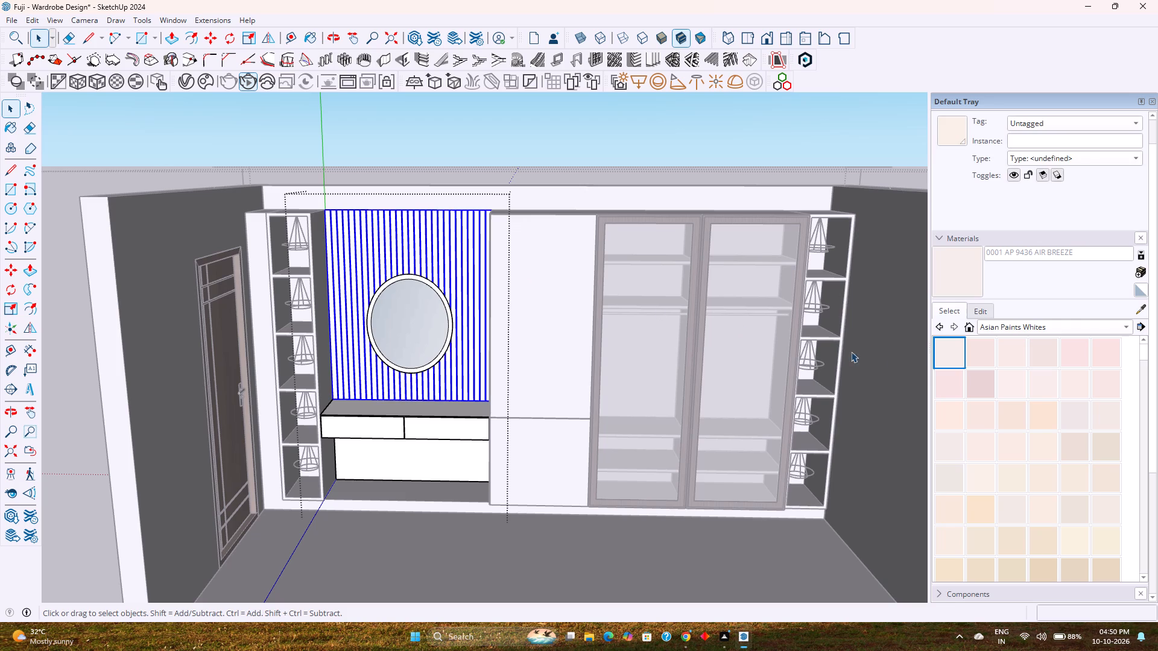
pyautogui.click(961, 349)
pyautogui.click(429, 241)
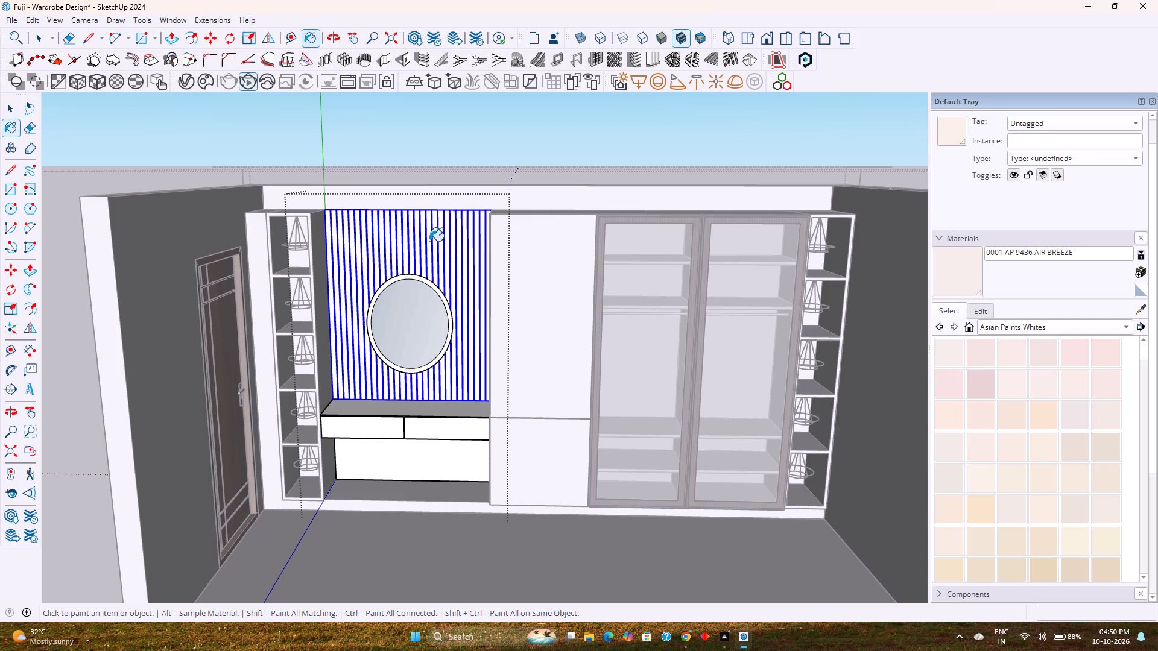
pyautogui.press('space')
pyautogui.press('Escape')
# Paint the open shelf unit between the door and the dressing area with 0001 AP 9436 AIR BREEZE.
pyautogui.scroll(3, 305, 233)
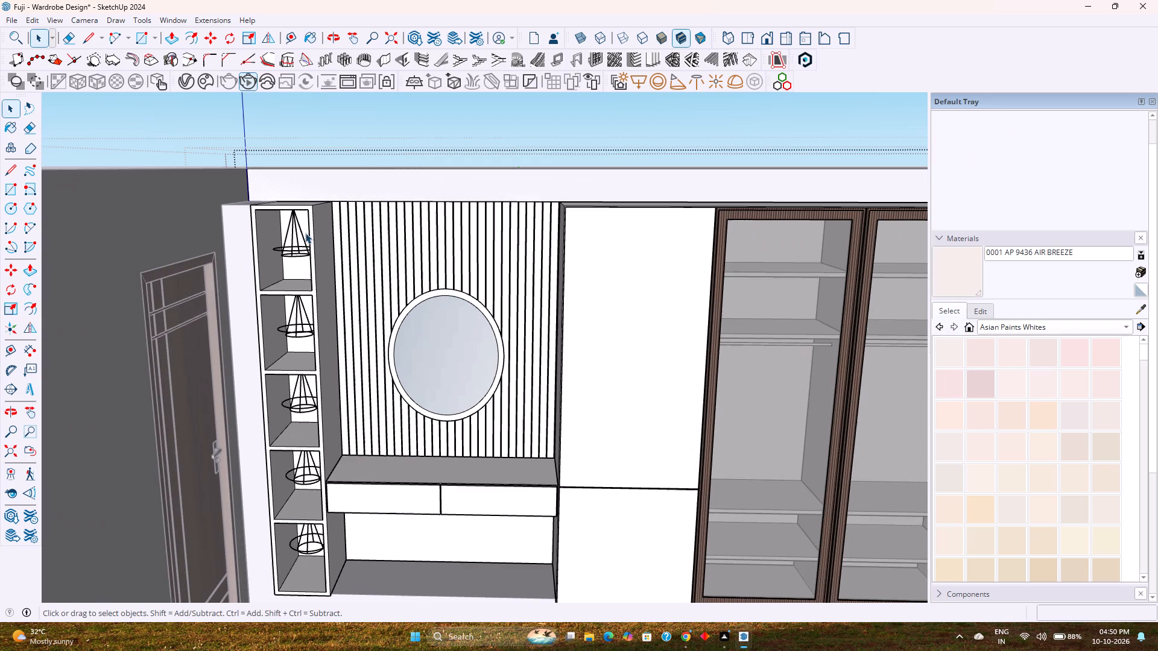
pyautogui.doubleClick(314, 225)
pyautogui.click(314, 225)
pyautogui.doubleClick(326, 225)
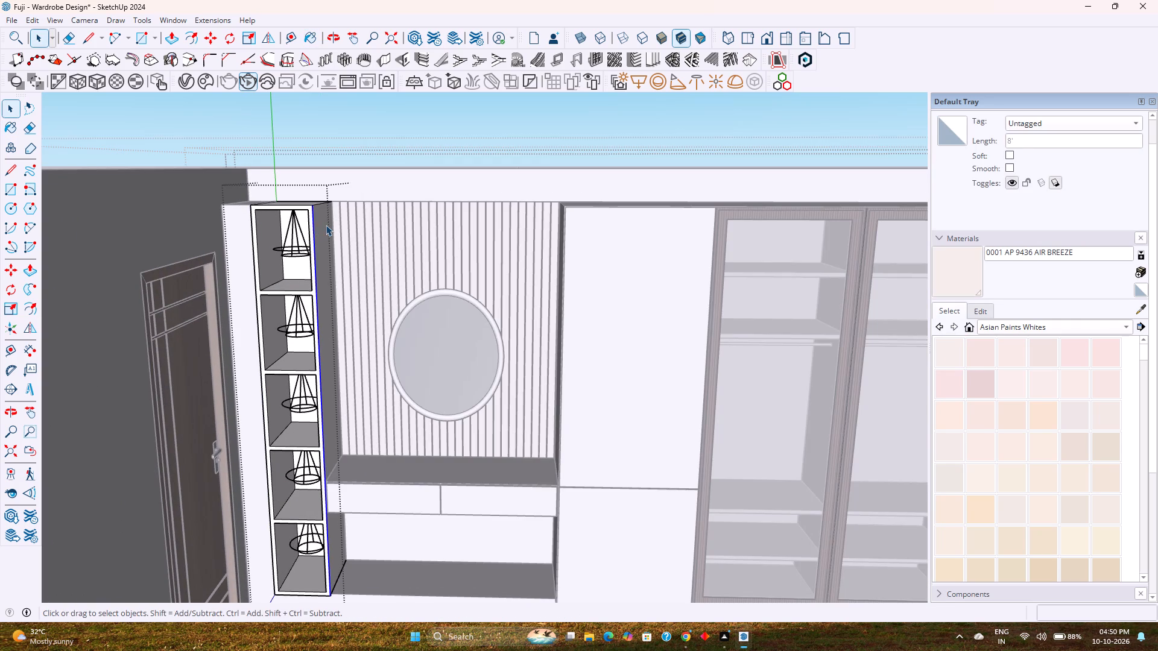
pyautogui.press('Escape')
pyautogui.click(319, 215)
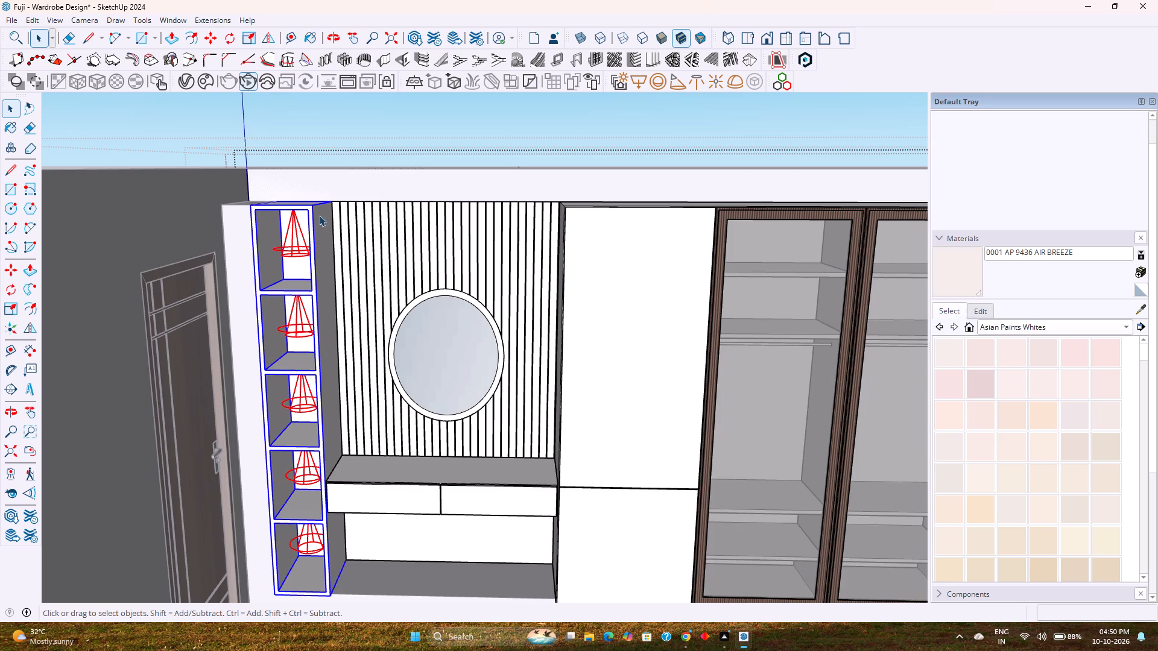
pyautogui.click(964, 281)
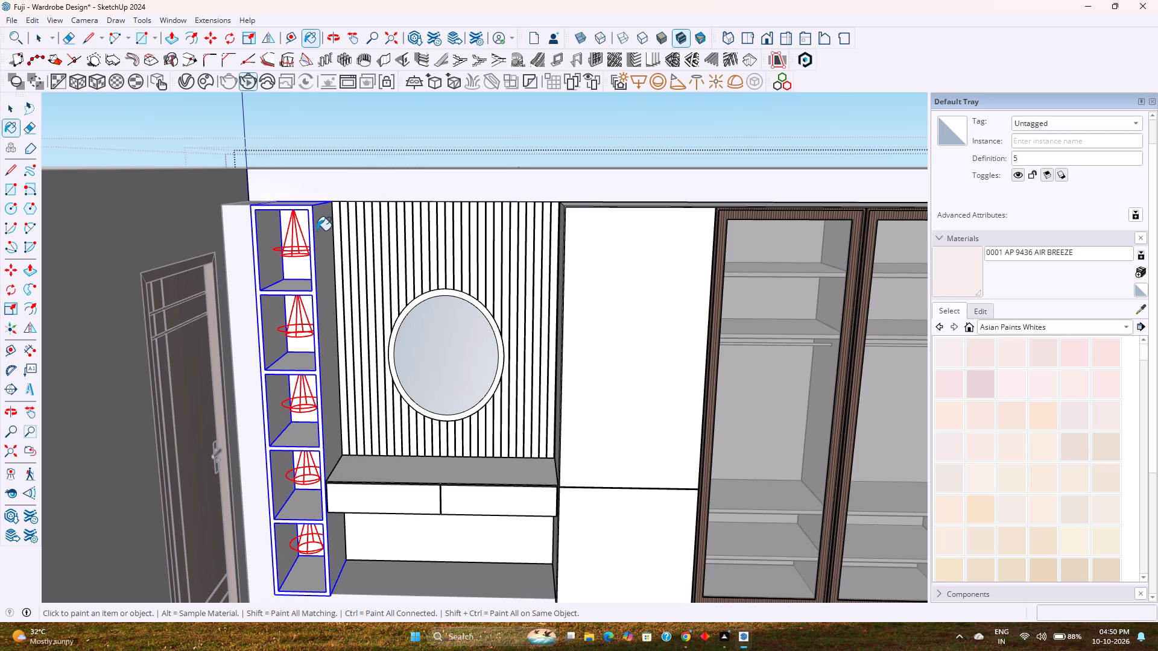
pyautogui.click(317, 230)
# Paint the open shelf unit beside the glass wardrobe doors with 0001 AP 9436 AIR BREEZE.
pyautogui.scroll(-7, 396, 365)
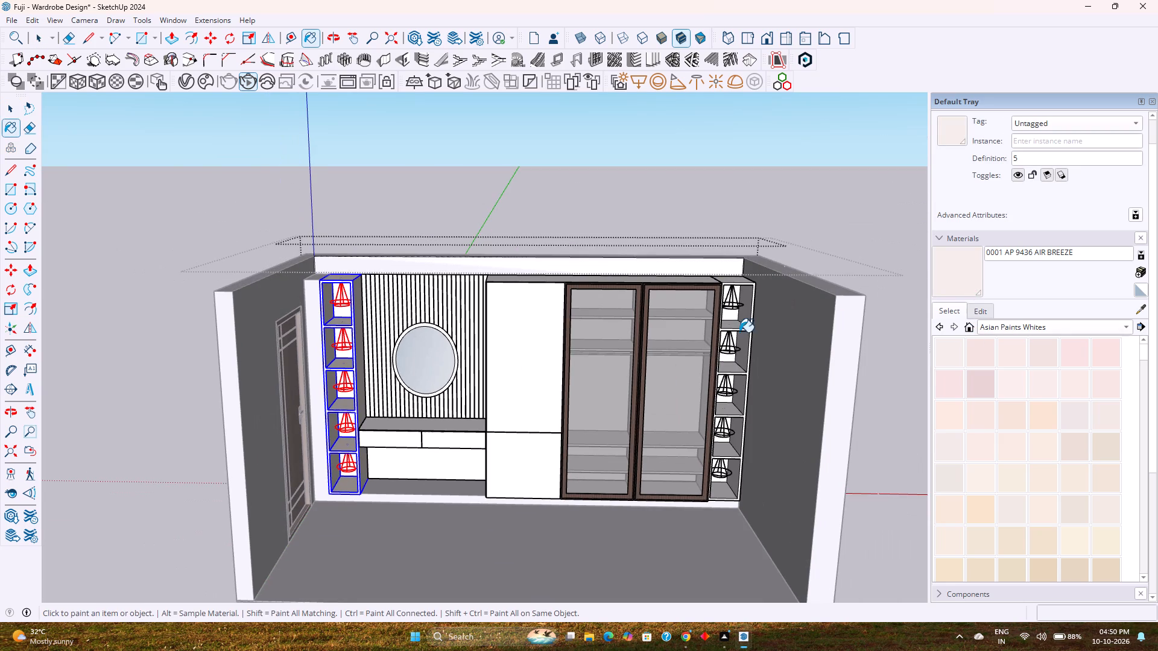
pyautogui.scroll(12, 759, 280)
pyautogui.click(726, 280)
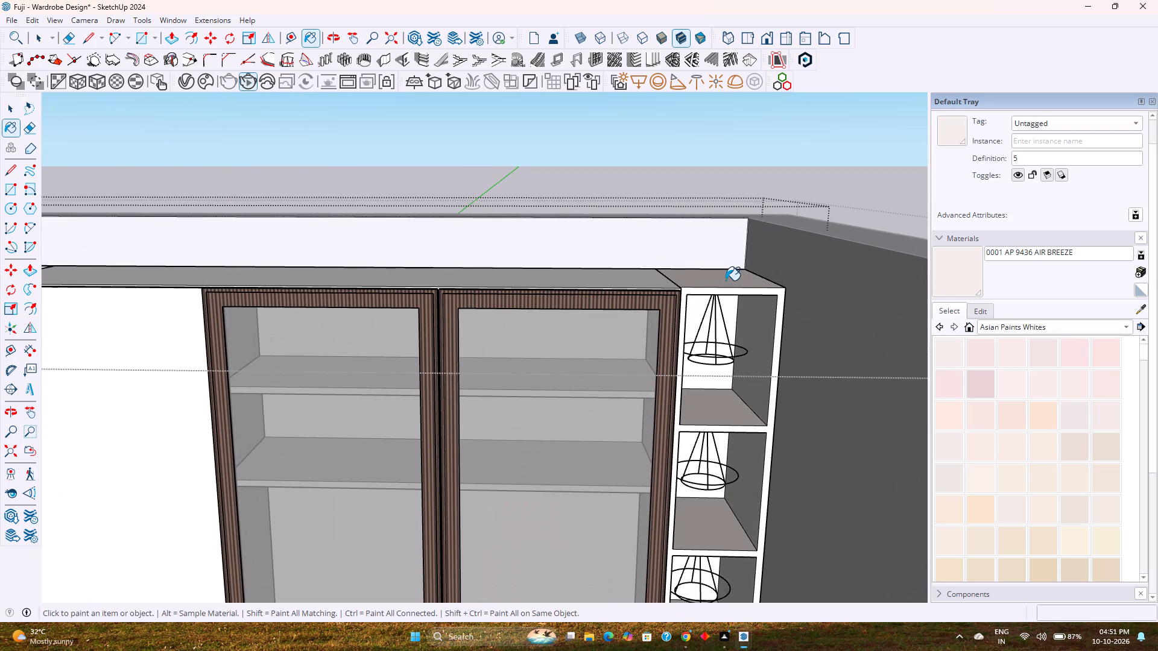
pyautogui.moveTo(708, 417); pyautogui.dragTo(683, 406, button='middle')
pyautogui.press('space')
pyautogui.press('Escape')
# Set the standard front view of the wardrobe room and save the model.
pyautogui.scroll(-9, 672, 400)
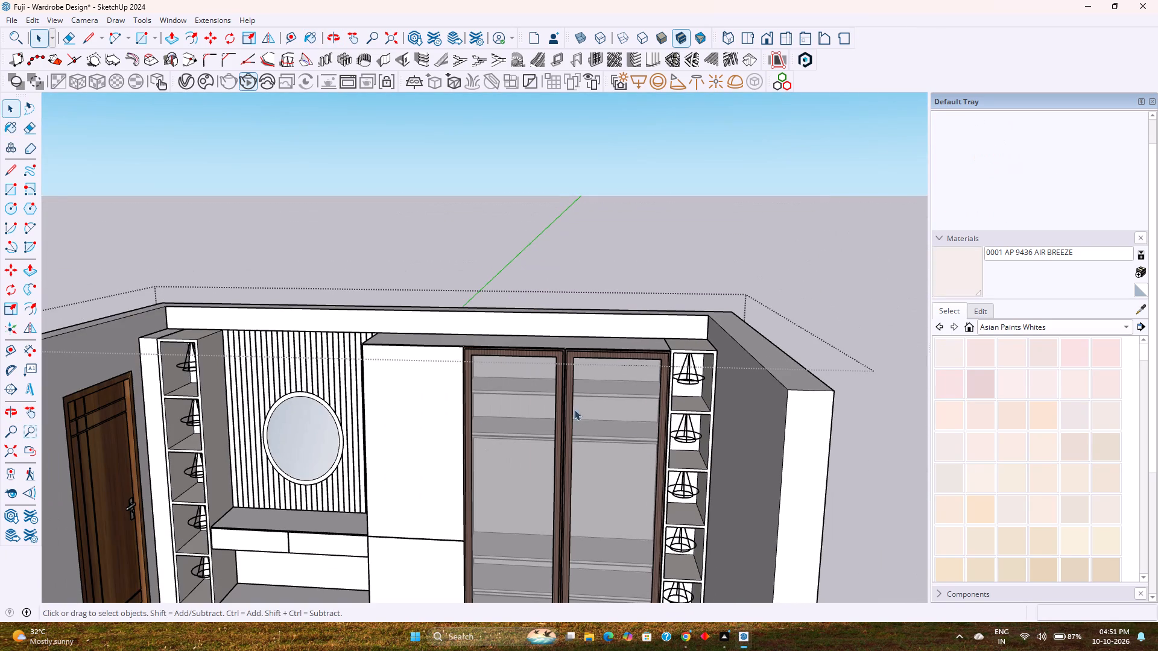
pyautogui.click(768, 39)
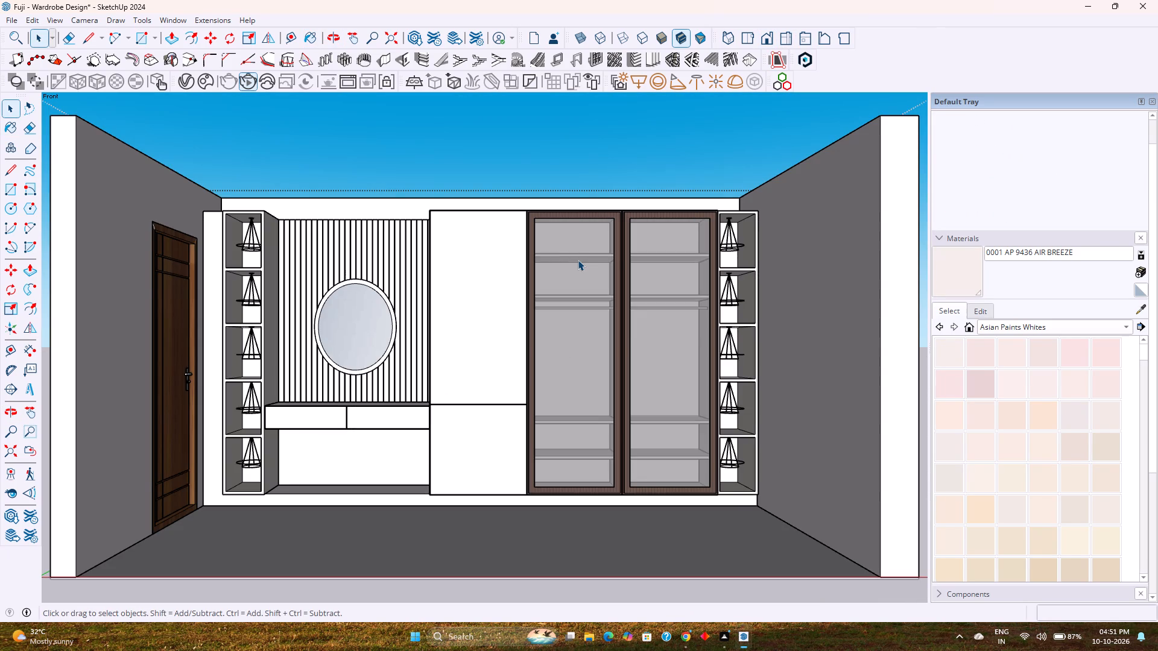
pyautogui.hotkey('ctrl', 's')
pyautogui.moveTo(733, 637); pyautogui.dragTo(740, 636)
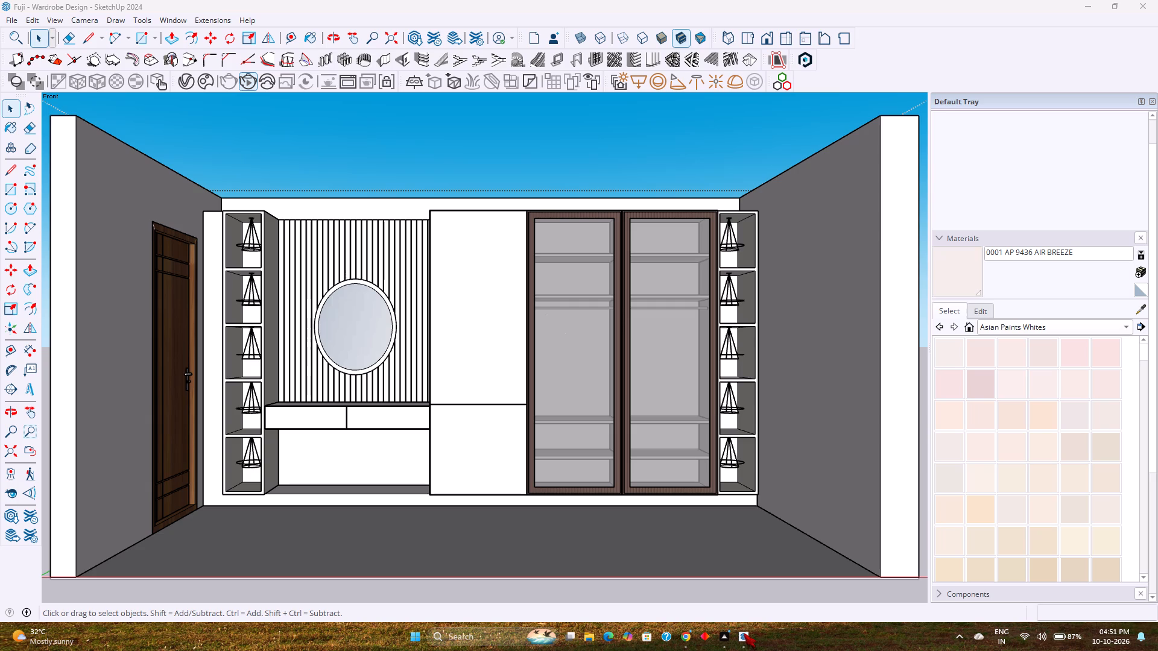
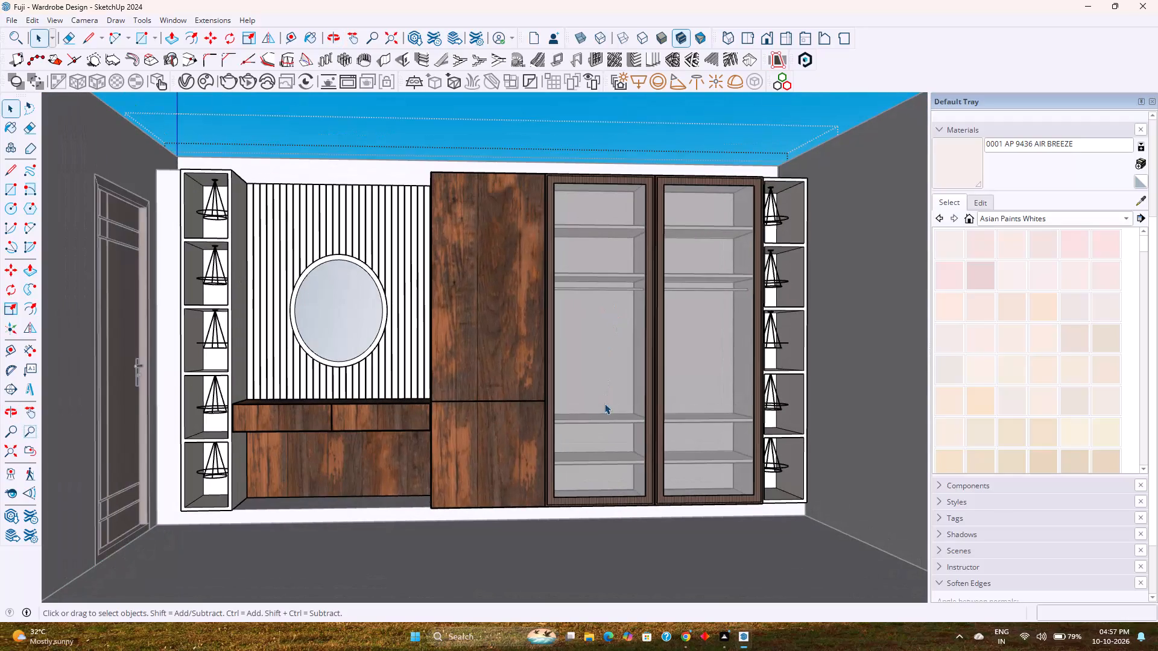
# Examine the dressing area and the wardrobe carcass's top and side surfaces from the front and from above.
pyautogui.scroll(-3, 472, 404)
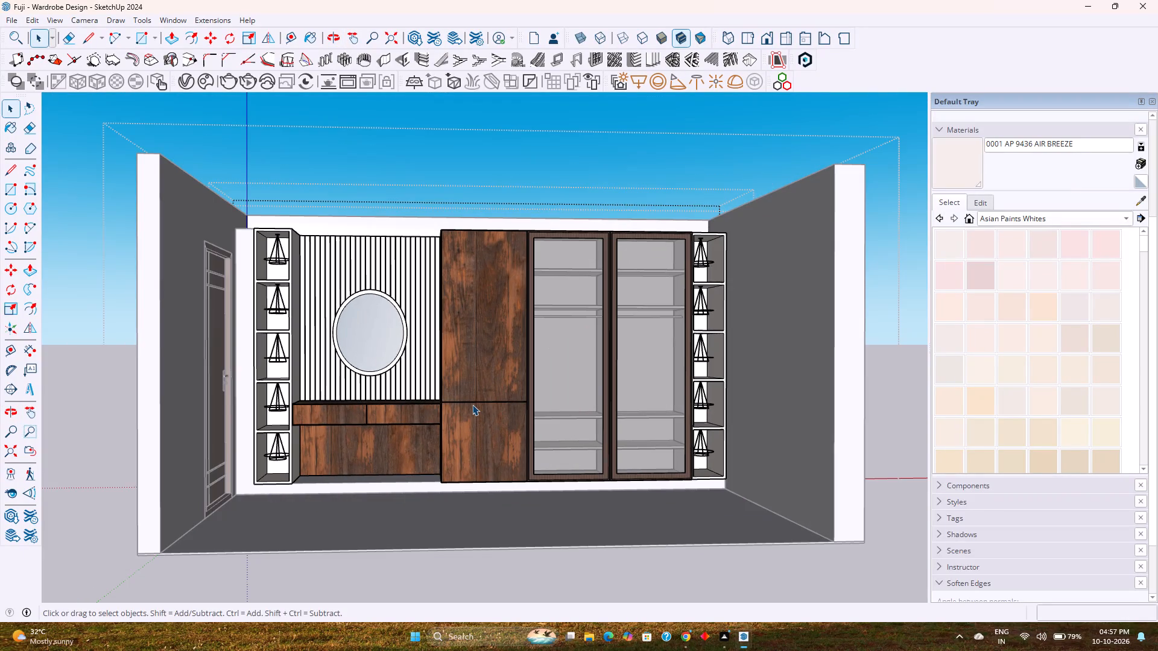
pyautogui.moveTo(472, 404); pyautogui.dragTo(434, 439, button='middle')
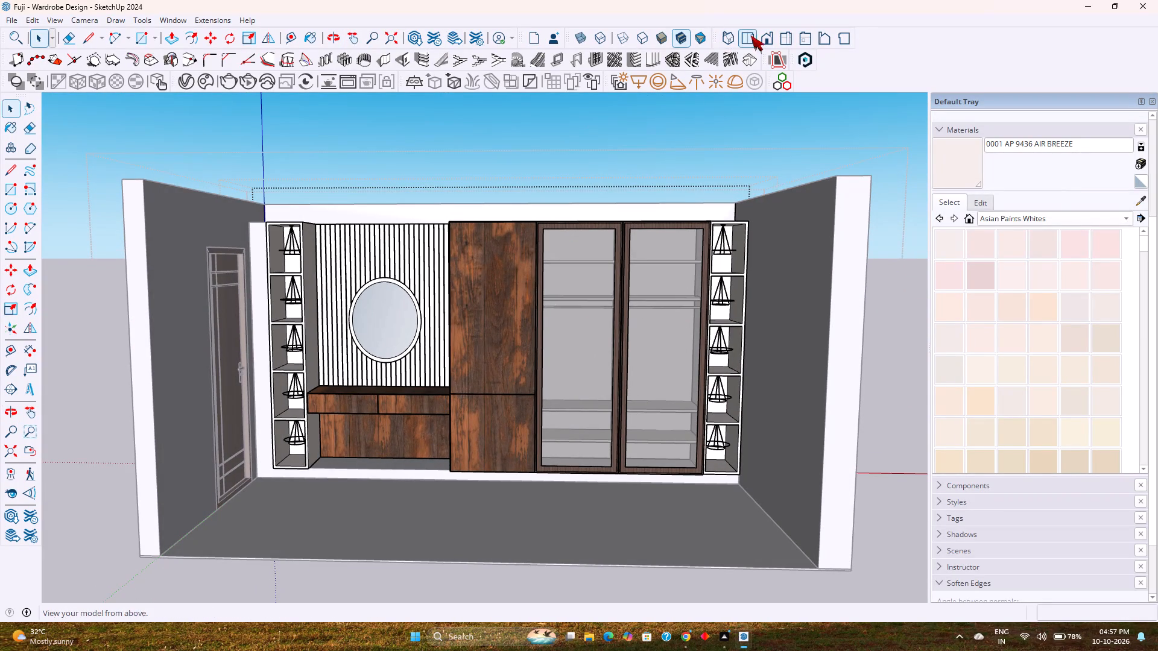
pyautogui.click(761, 36)
pyautogui.scroll(6, 365, 356)
pyautogui.moveTo(369, 356); pyautogui.dragTo(487, 441, button='middle')
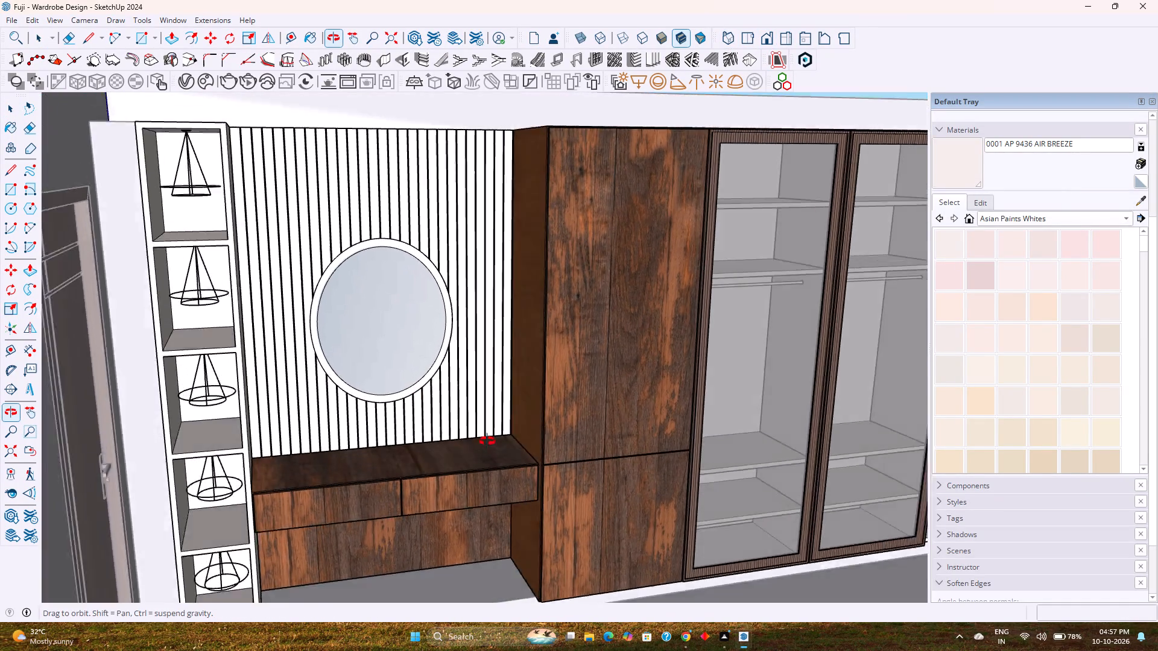
pyautogui.moveTo(487, 441); pyautogui.dragTo(525, 549, button='middle')
pyautogui.scroll(5, 588, 281)
pyautogui.moveTo(585, 269); pyautogui.dragTo(547, 398, button='middle')
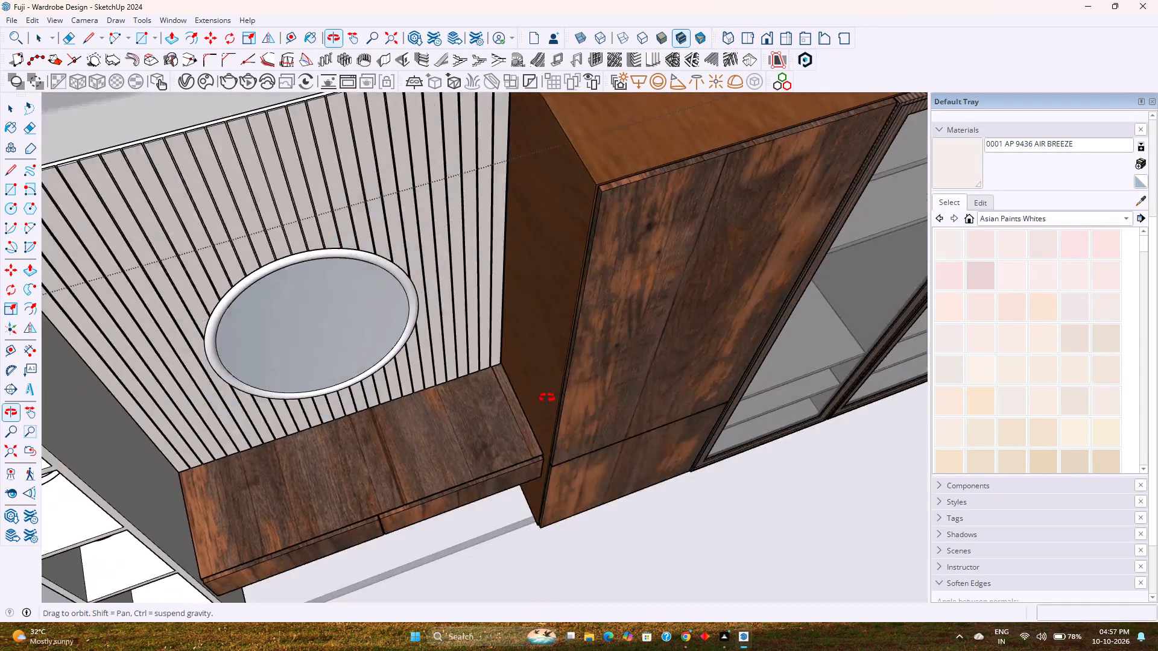
pyautogui.moveTo(547, 398); pyautogui.dragTo(552, 270, button='middle')
pyautogui.scroll(-7, 552, 270)
pyautogui.moveTo(592, 303); pyautogui.dragTo(445, 435, button='middle')
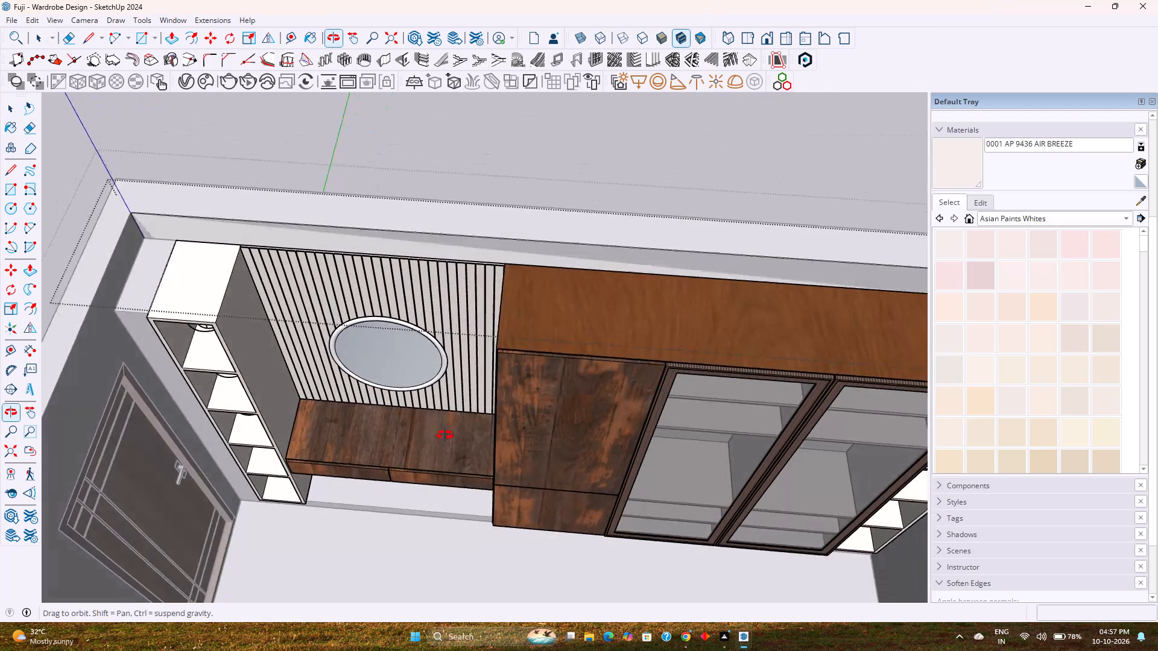
pyautogui.moveTo(445, 435); pyautogui.dragTo(516, 407, button='middle')
pyautogui.scroll(3, 745, 247)
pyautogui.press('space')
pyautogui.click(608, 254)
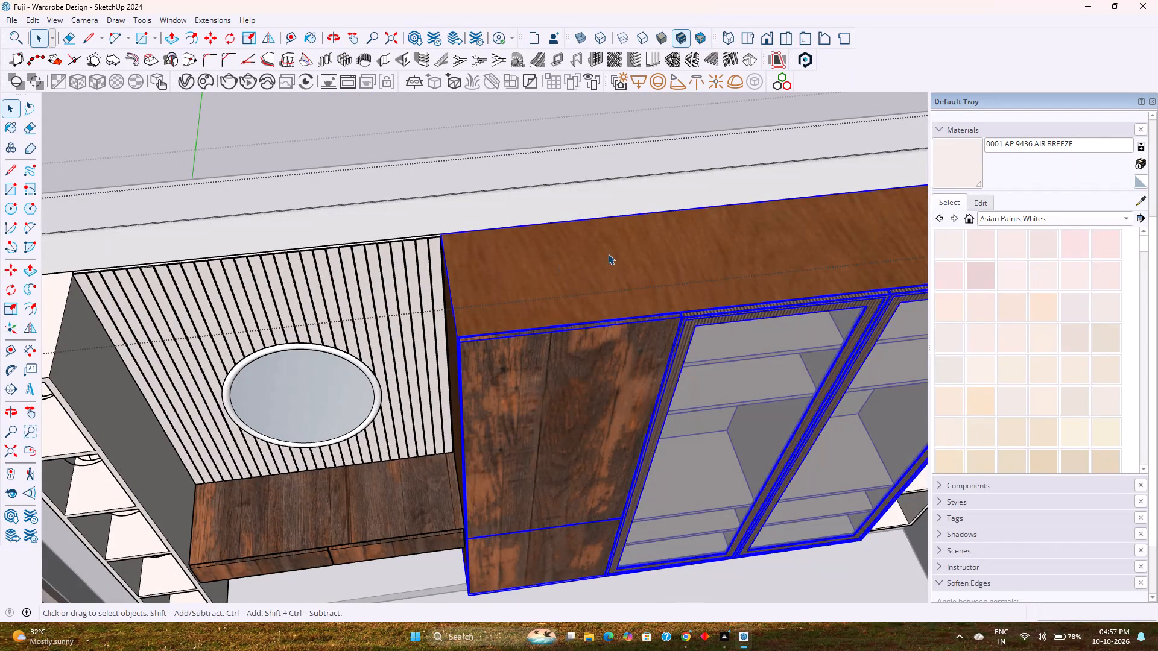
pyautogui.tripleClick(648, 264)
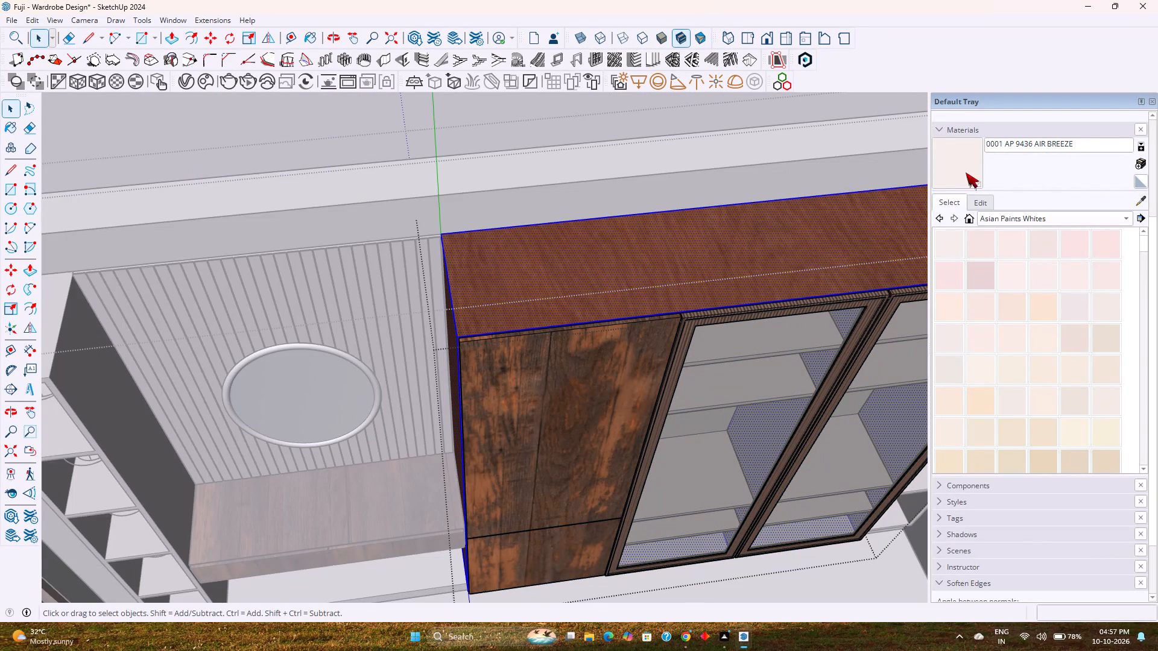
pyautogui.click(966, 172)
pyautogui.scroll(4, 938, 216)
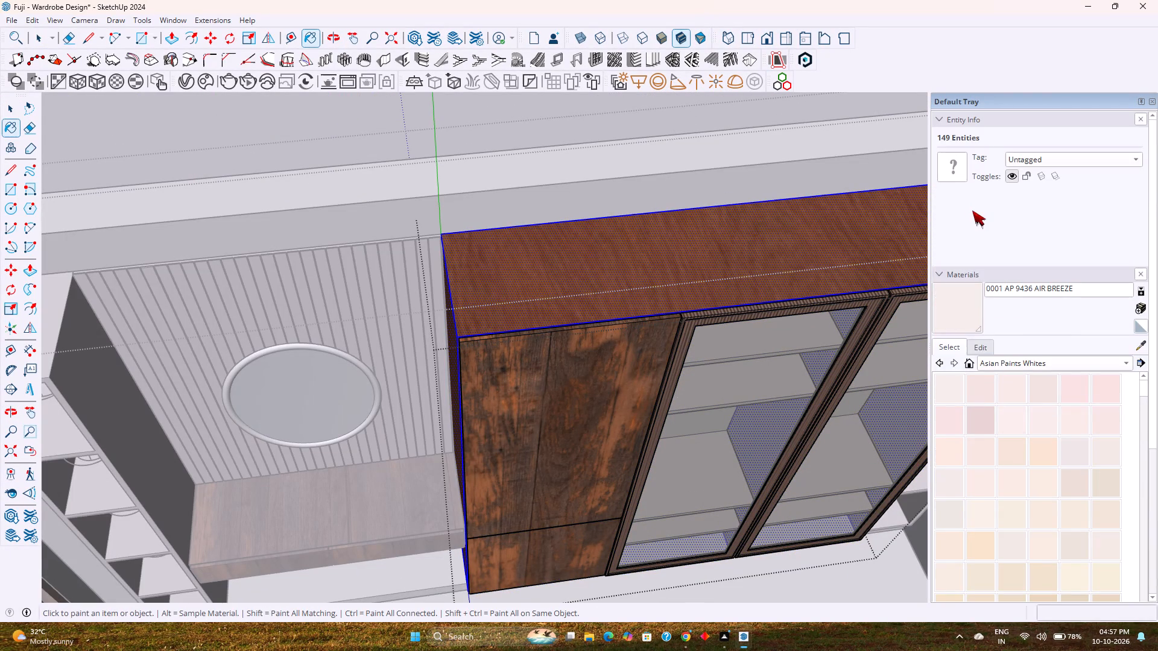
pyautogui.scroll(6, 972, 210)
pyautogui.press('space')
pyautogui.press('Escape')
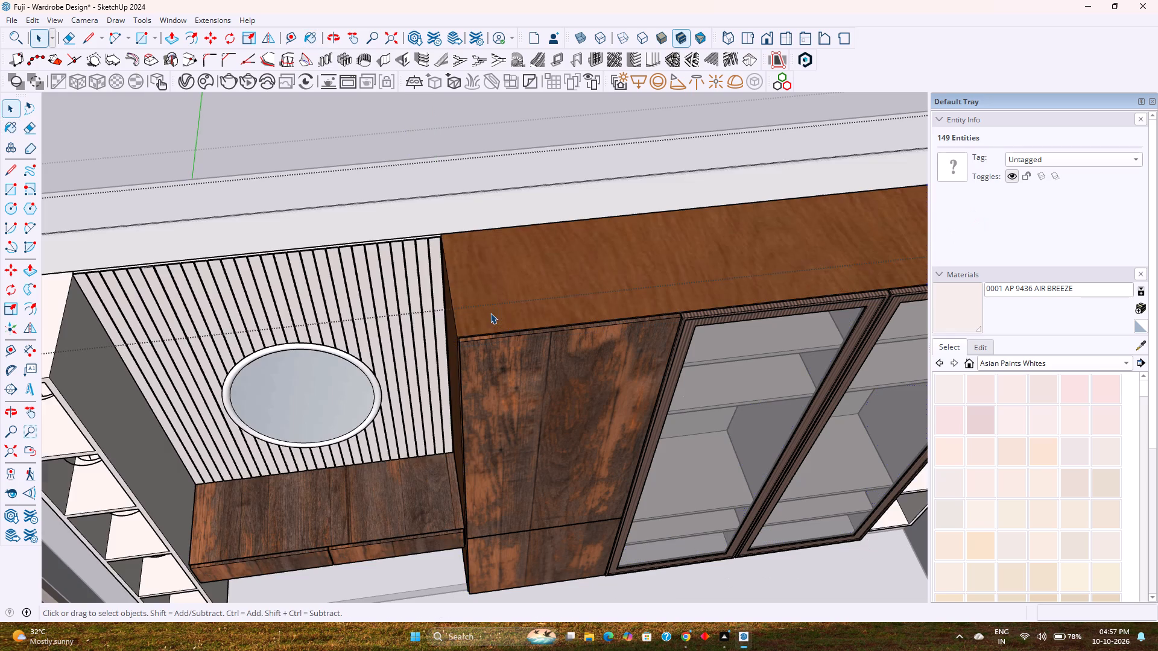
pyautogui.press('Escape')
# Select all the geometry of the wardrobe carcass and choose Wood Veneer 01 as its paint.
pyautogui.doubleClick(551, 288)
pyautogui.click(551, 288)
pyautogui.tripleClick(551, 288)
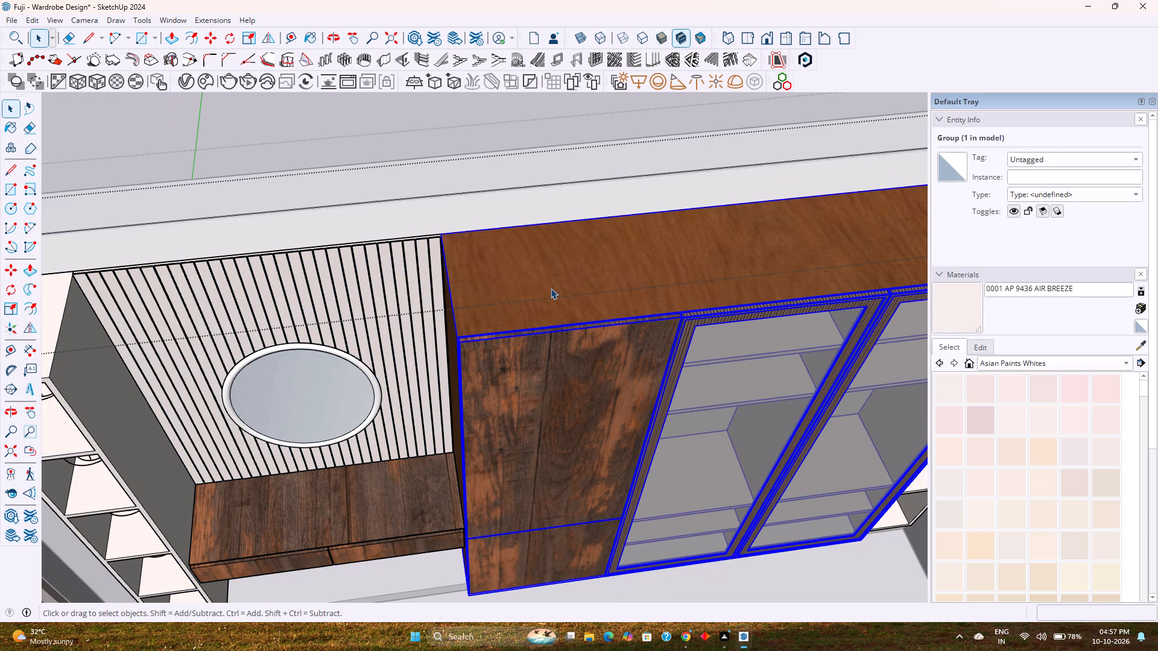
pyautogui.moveTo(551, 335); pyautogui.dragTo(621, 247, button='middle')
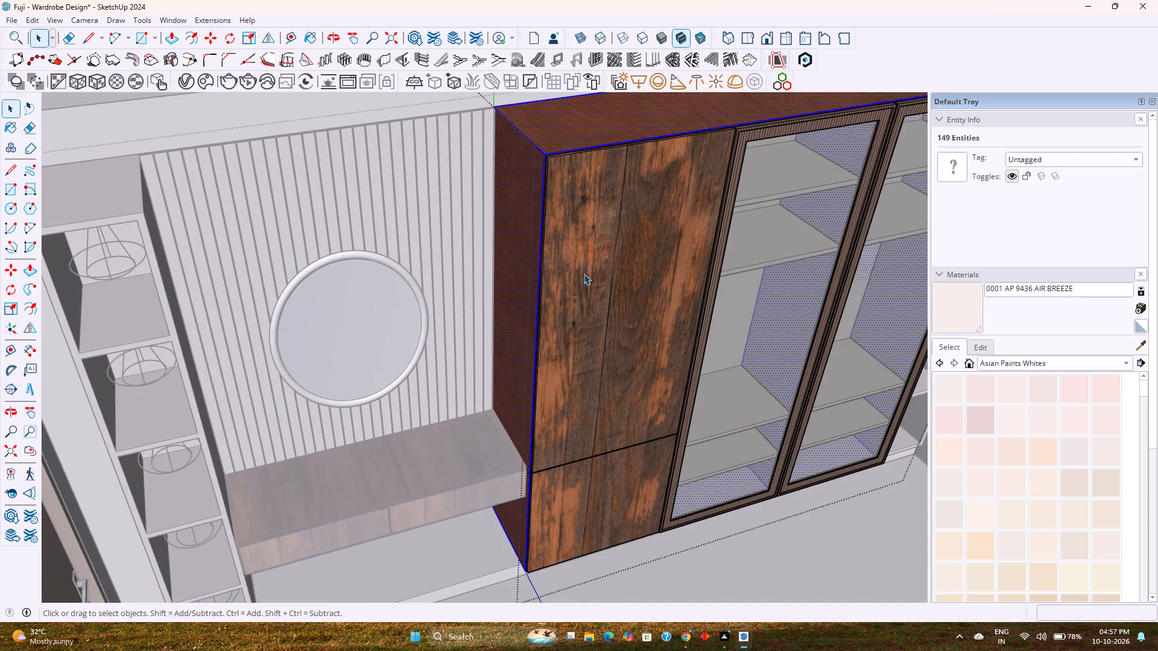
pyautogui.keyDown('shift'); pyautogui.moveTo(584, 274); pyautogui.dragTo(539, 454, button='middle'); pyautogui.keyUp('shift')
pyautogui.moveTo(509, 444); pyautogui.dragTo(483, 361, button='middle')
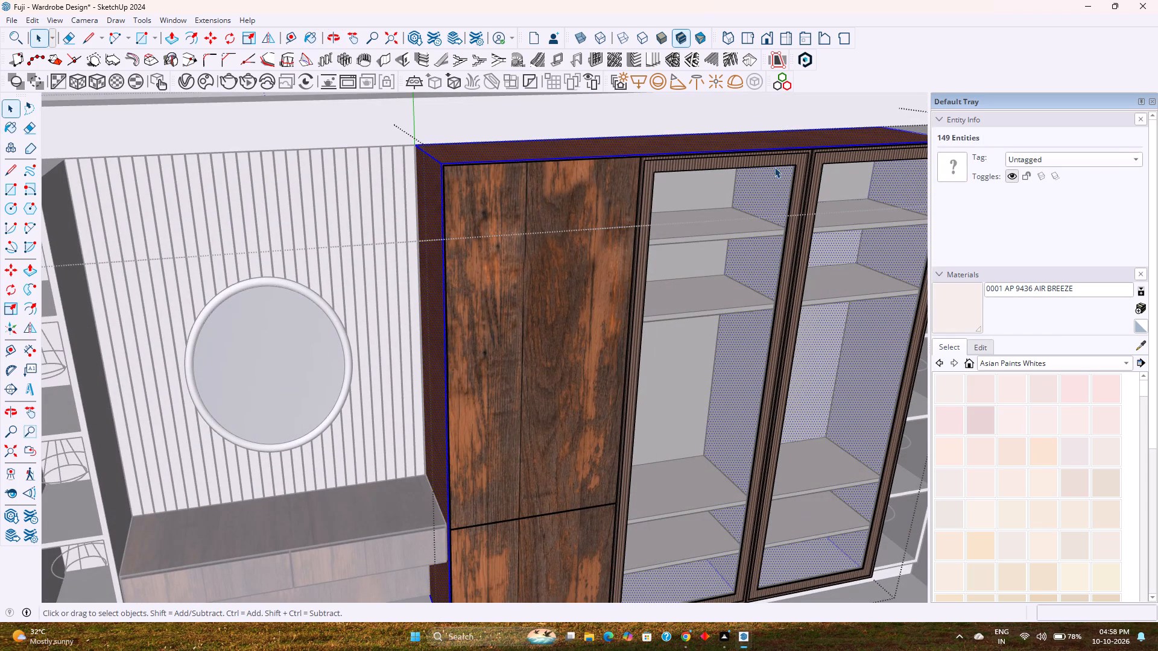
pyautogui.click(954, 172)
pyautogui.scroll(-2, 534, 313)
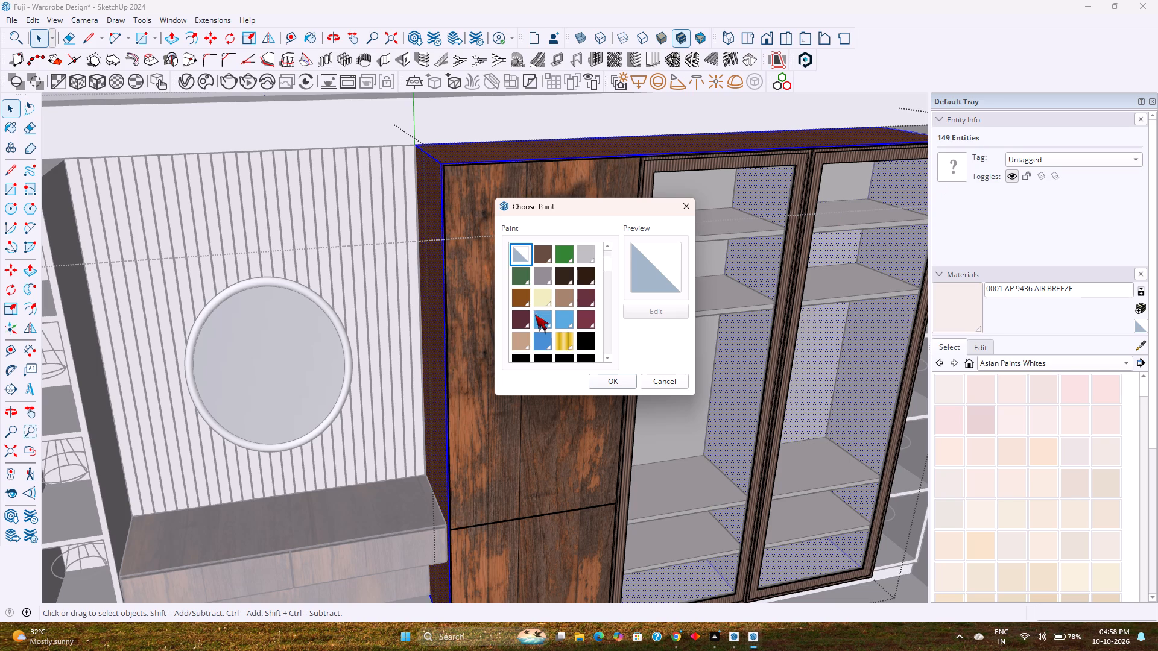
pyautogui.scroll(-10, 535, 315)
pyautogui.click(517, 339)
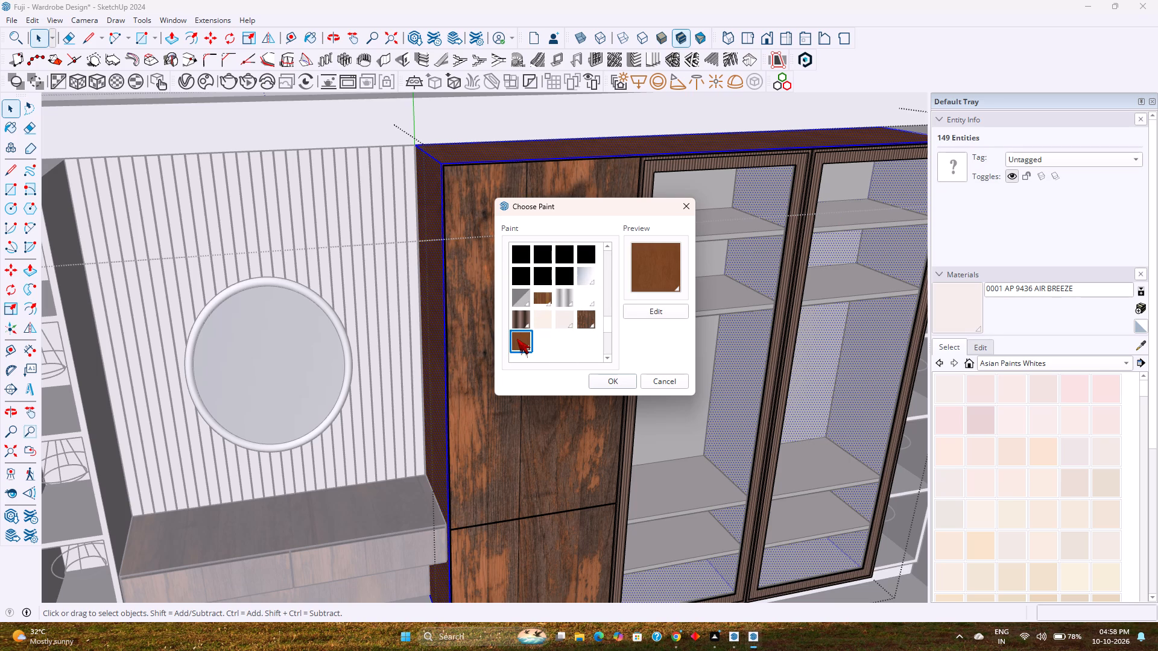
# Darken Wood Veneer 01 by slightly lowering its lightness and apply it to the selected wardrobe carcass.
pyautogui.click(682, 310)
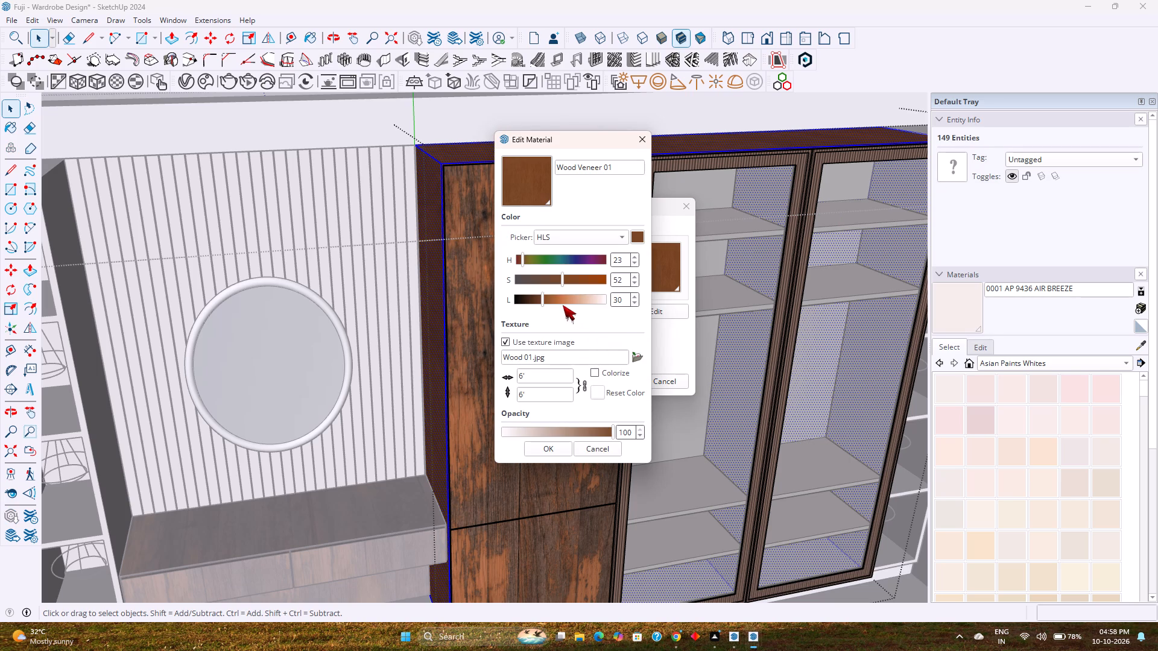
pyautogui.moveTo(542, 299); pyautogui.dragTo(537, 299)
pyautogui.click(547, 452)
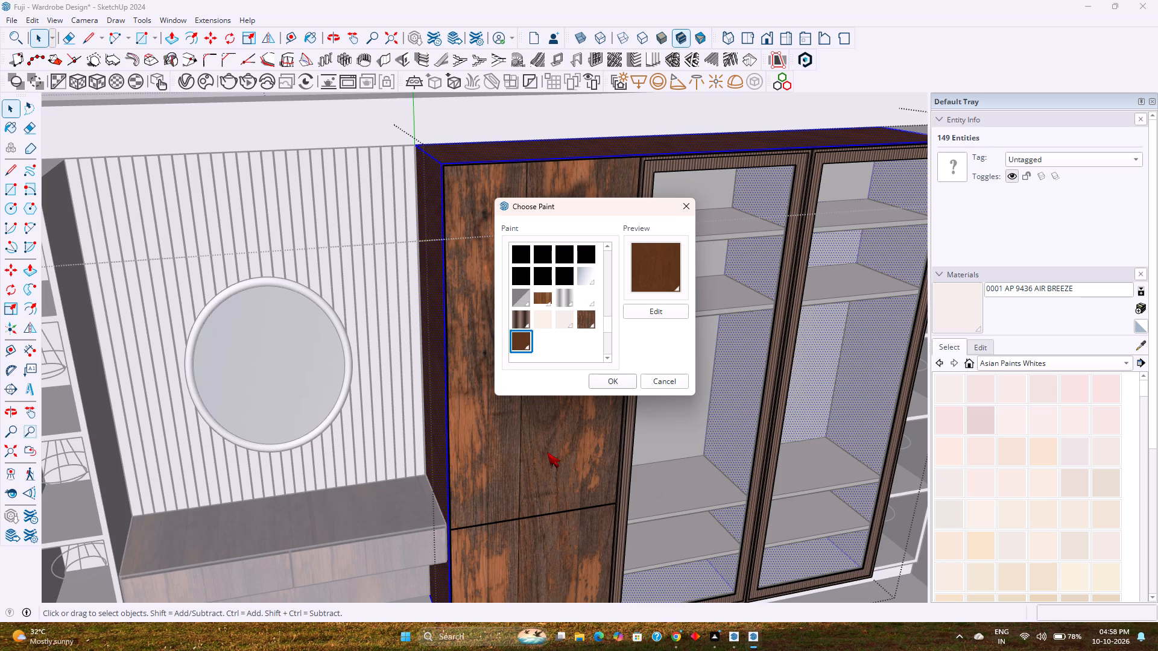
pyautogui.click(621, 380)
pyautogui.scroll(-1, 638, 354)
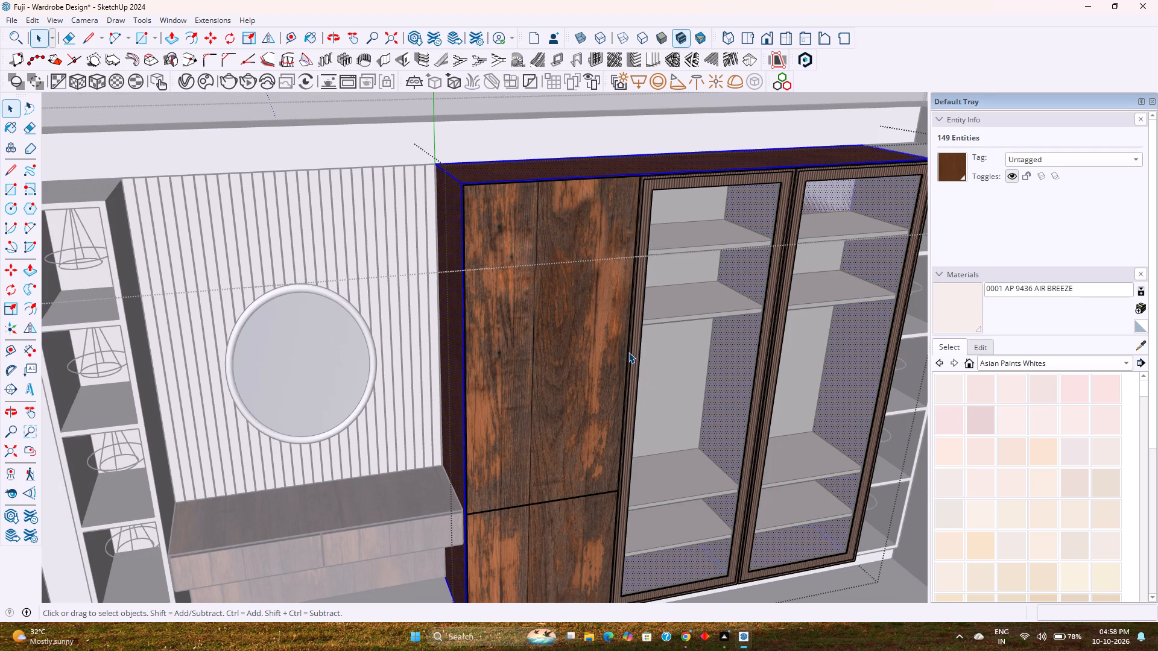
pyautogui.press('Escape')
pyautogui.press('space')
pyautogui.press('Escape')
pyautogui.scroll(-3, 625, 351)
# Set the standard front view of the wardrobe room and save the model.
pyautogui.moveTo(625, 356); pyautogui.dragTo(568, 306, button='middle')
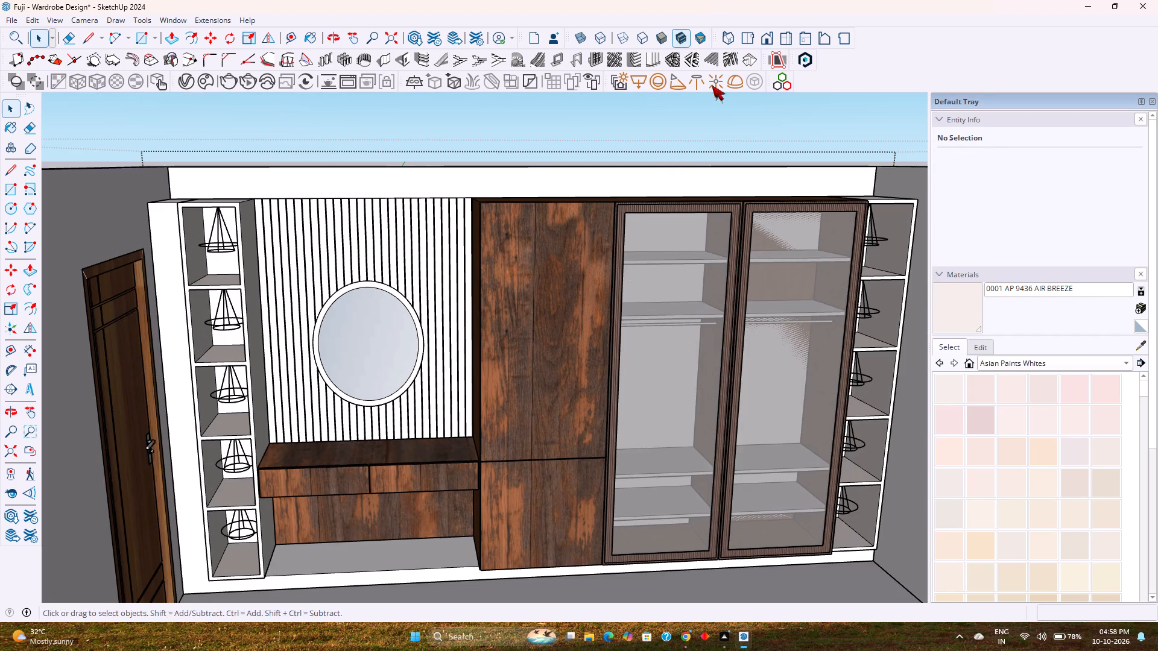
pyautogui.click(768, 37)
pyautogui.hotkey('ctrl', 's')
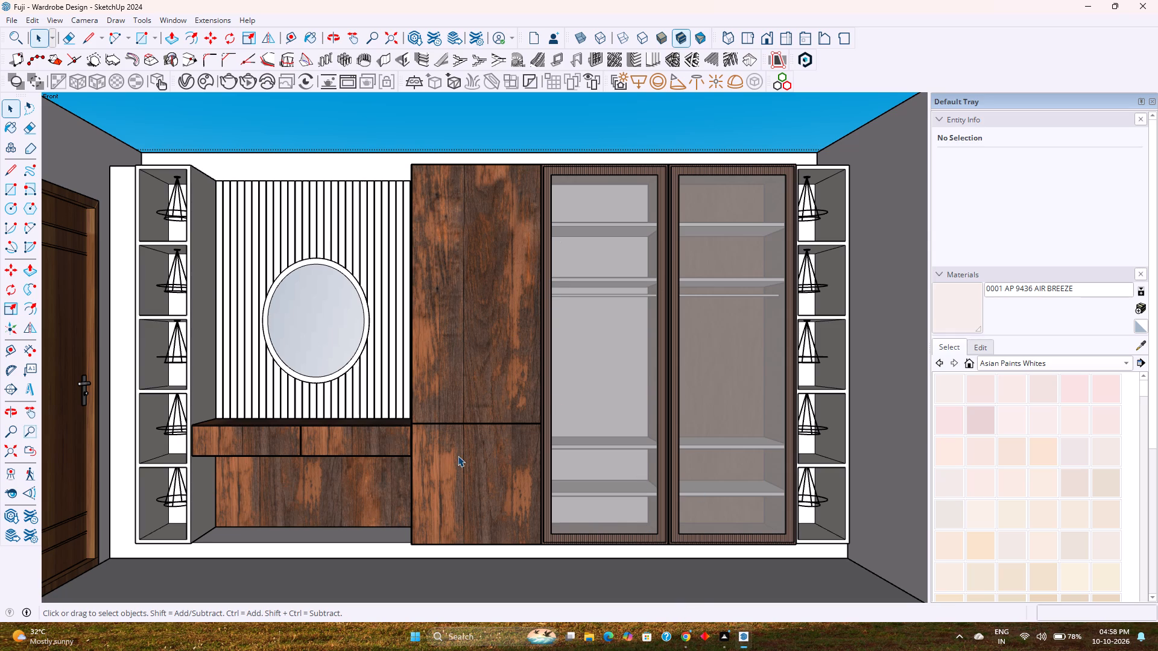
# Paint the round mirror's frame with Metal Corrugated Shiny from the Metal materials collection.
pyautogui.moveTo(389, 479); pyautogui.dragTo(420, 558, button='middle')
pyautogui.scroll(7, 324, 324)
pyautogui.moveTo(339, 322); pyautogui.dragTo(351, 329, button='middle')
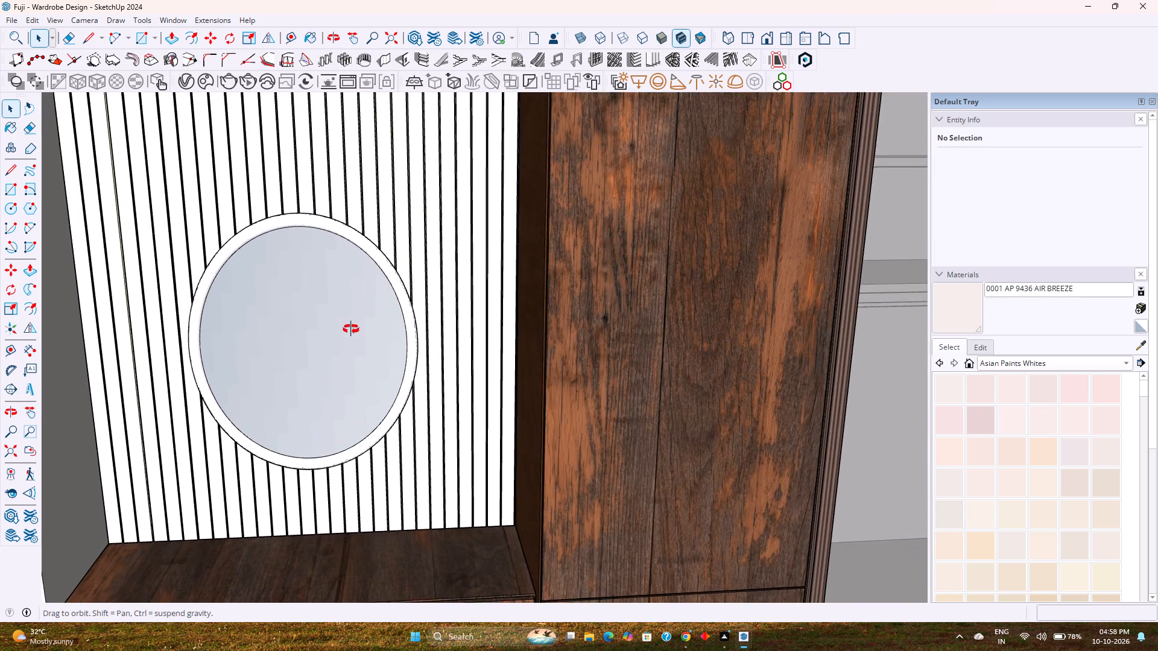
pyautogui.moveTo(351, 329); pyautogui.dragTo(443, 429, button='middle')
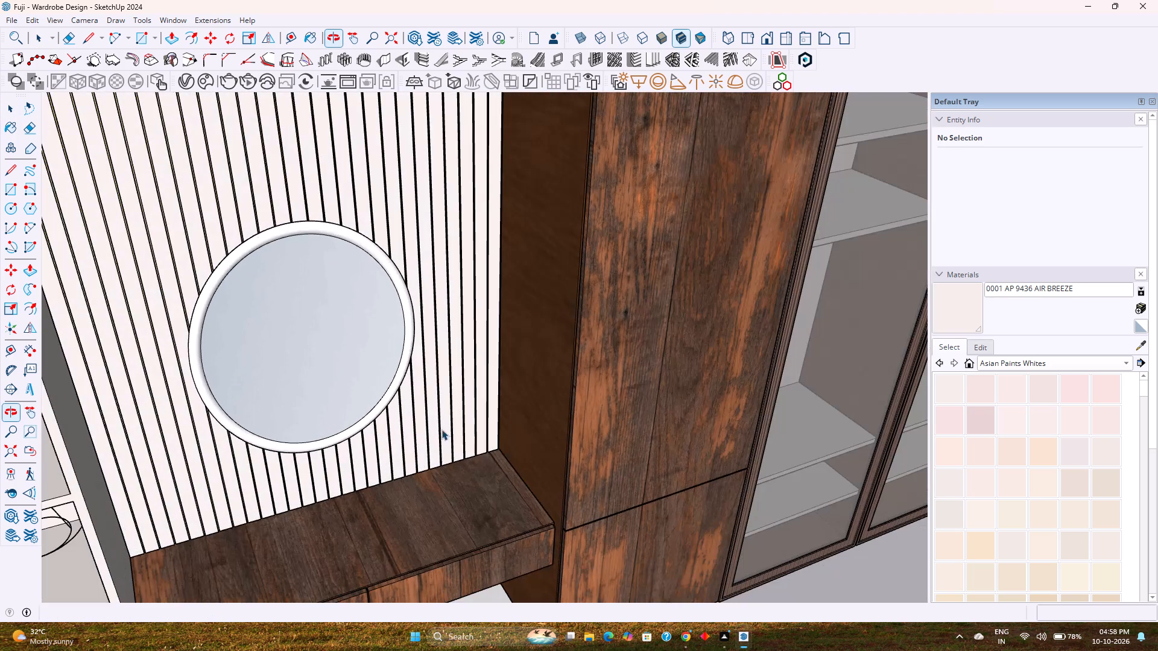
pyautogui.doubleClick(411, 332)
pyautogui.scroll(5, 411, 332)
pyautogui.click(411, 332)
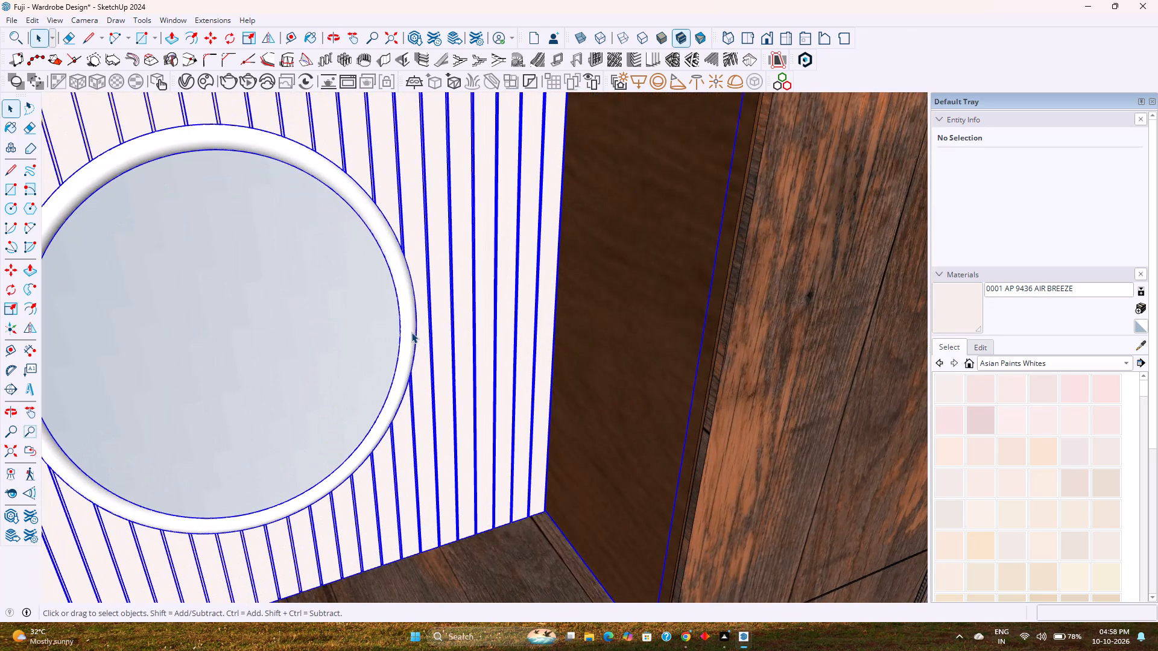
pyautogui.tripleClick(411, 332)
pyautogui.click(411, 332)
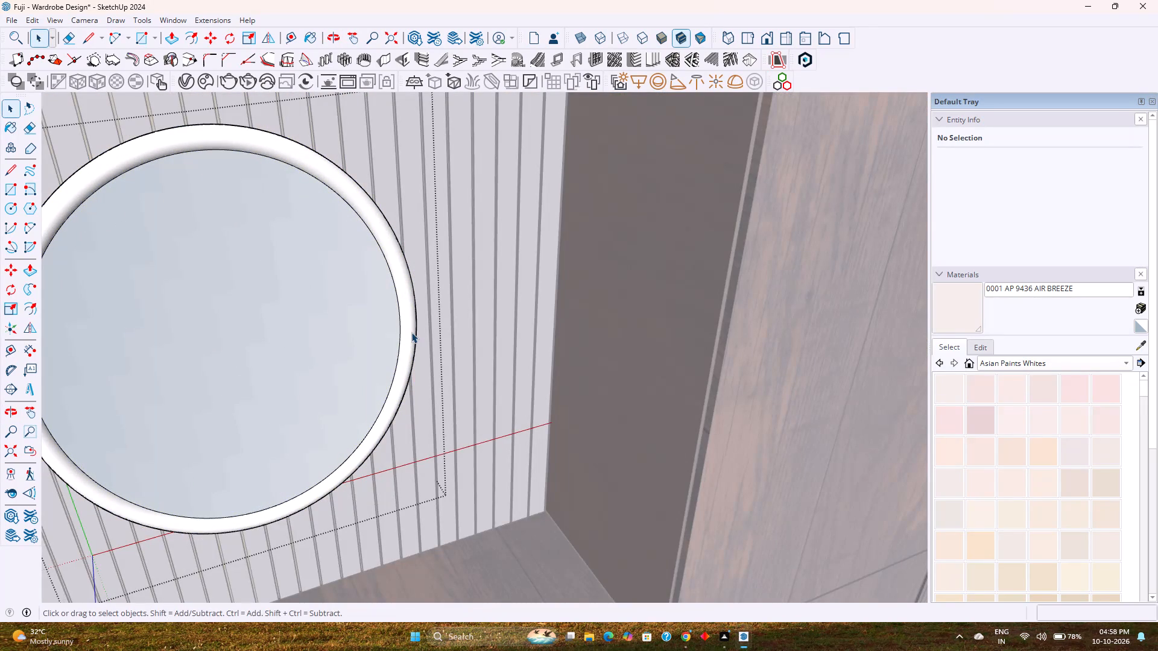
pyautogui.click(1013, 360)
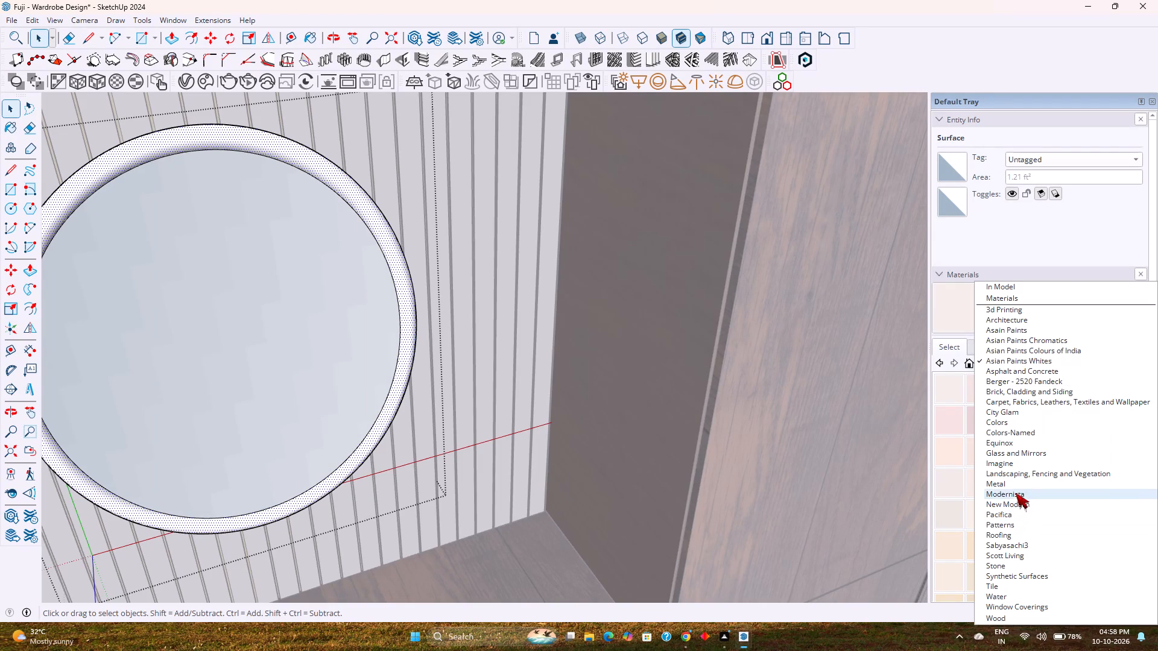
pyautogui.click(1008, 480)
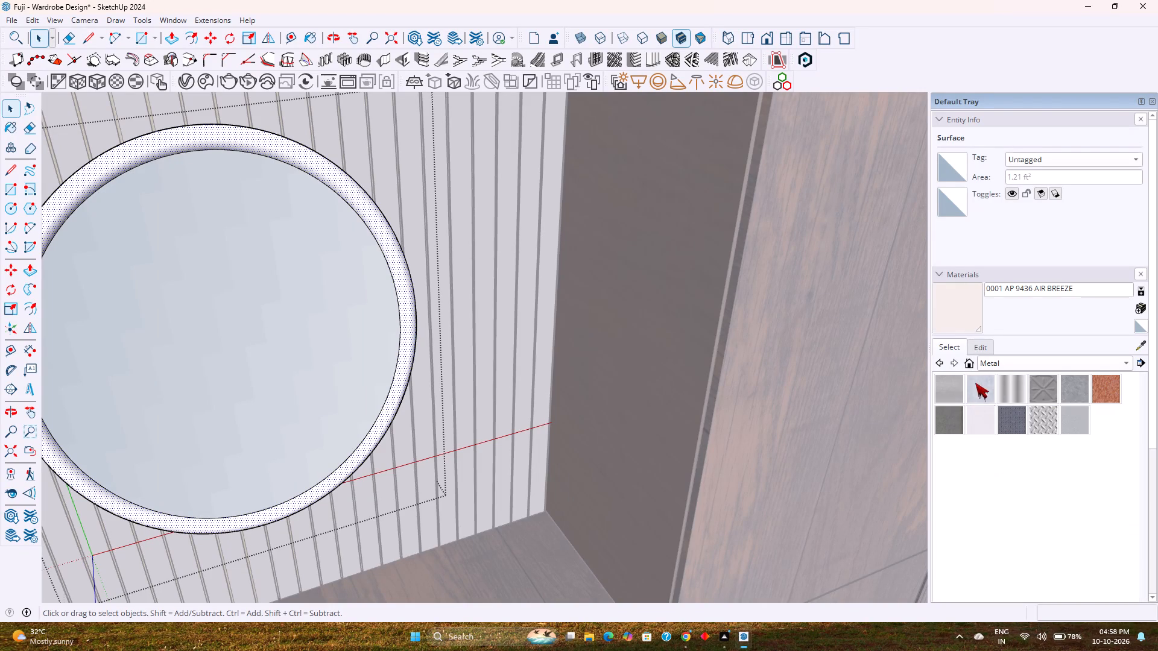
pyautogui.click(973, 381)
pyautogui.click(1011, 342)
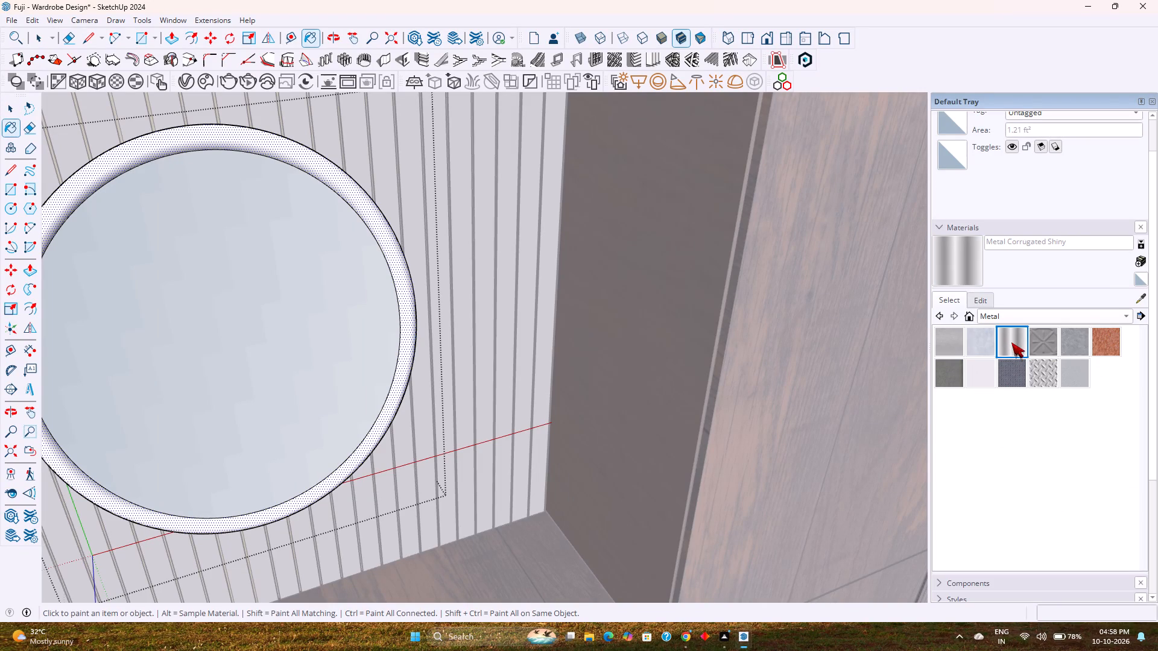
pyautogui.click(413, 329)
# Set the texture width of the mirror frame's corrugated metal material to 0.5".
pyautogui.scroll(4, 413, 329)
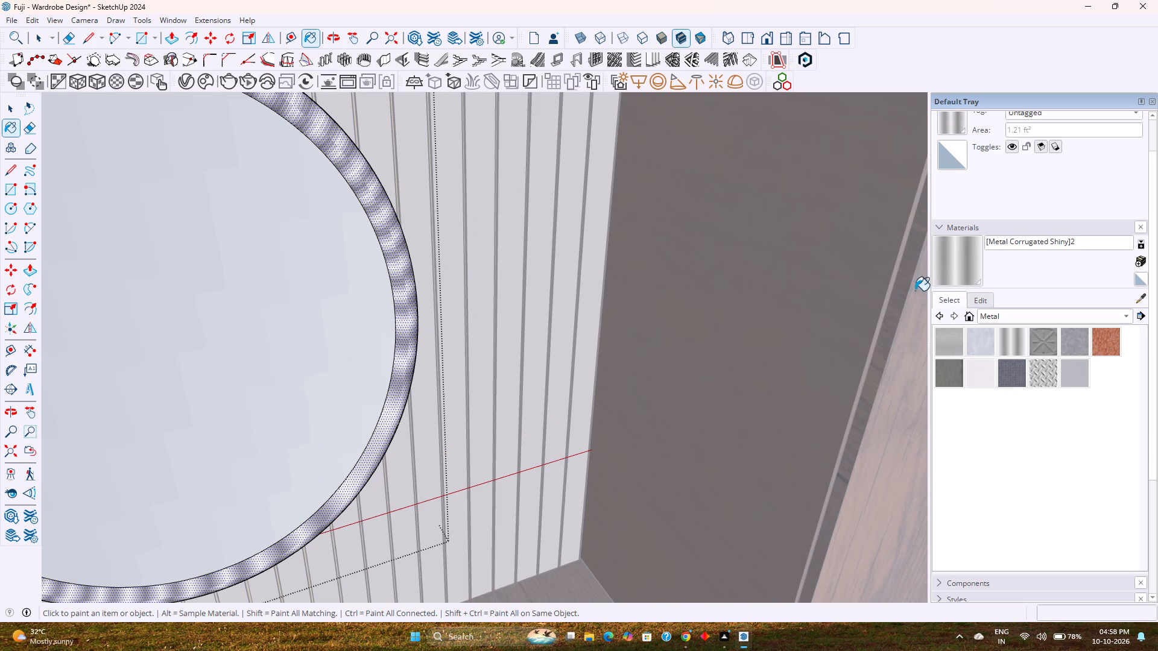
pyautogui.click(981, 303)
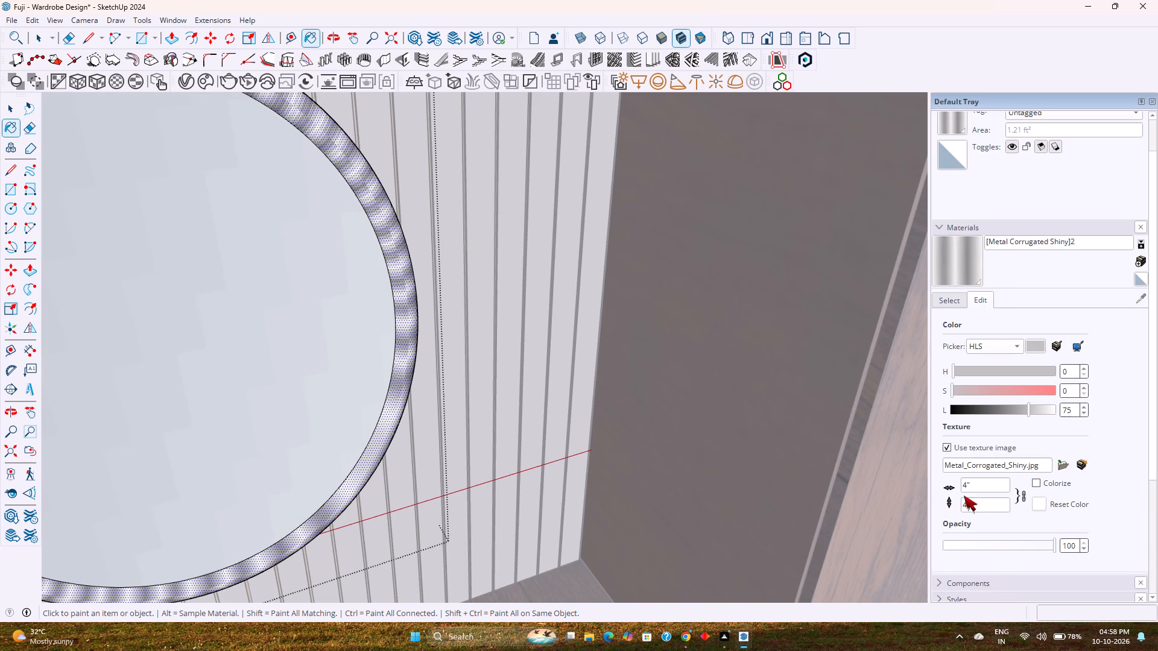
pyautogui.doubleClick(977, 486)
pyautogui.press('BackSpace')
pyautogui.press('BackSpace')
pyautogui.press('BackSpace')
pyautogui.write('0.5"')
pyautogui.press('Return')
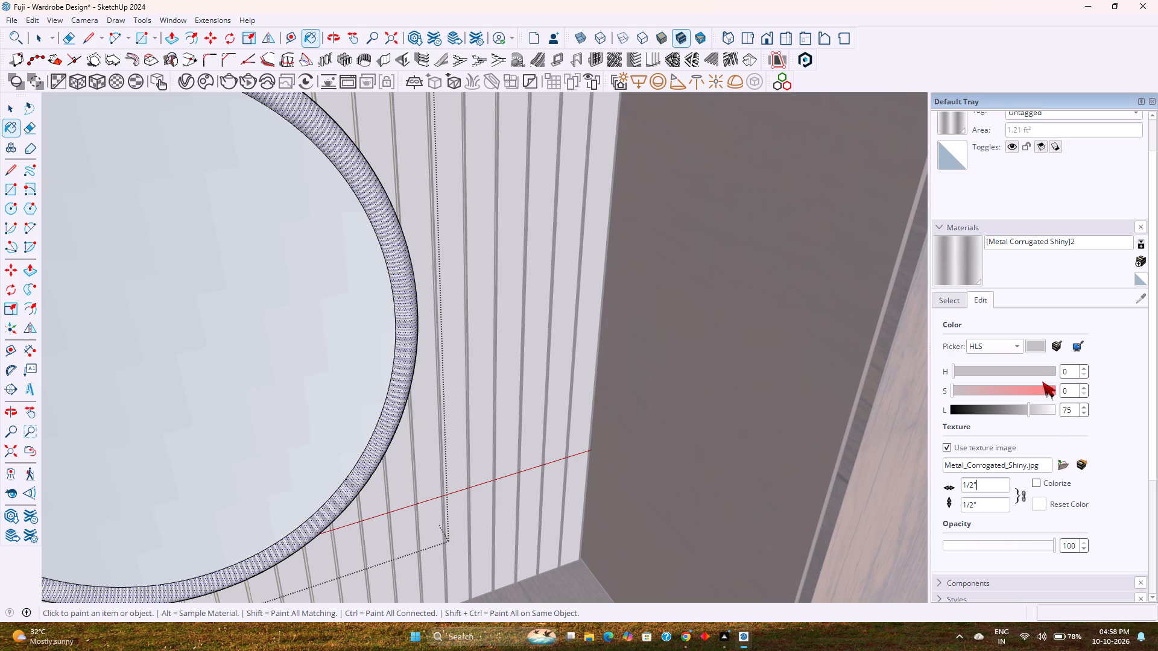
# Tint the mirror frame's metal material gold with hue 45, saturation 50 and lightness 54.
pyautogui.click(967, 373)
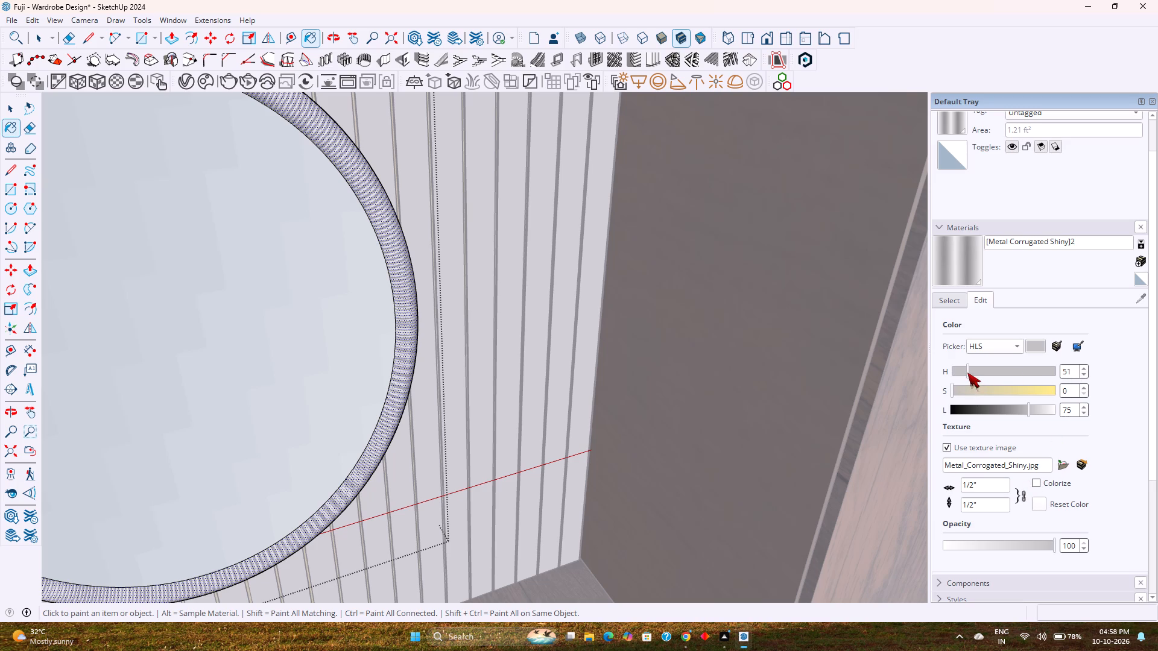
pyautogui.moveTo(975, 391); pyautogui.dragTo(1004, 390)
pyautogui.scroll(3, 962, 368)
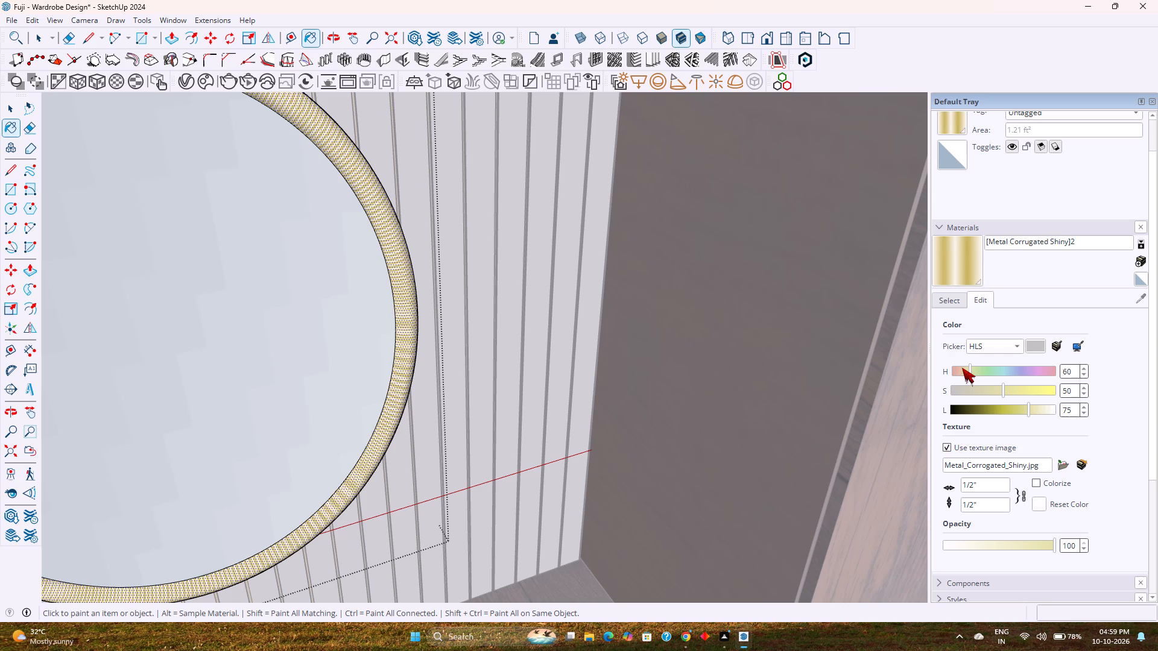
pyautogui.scroll(-5, 966, 368)
pyautogui.scroll(2, 1030, 410)
pyautogui.scroll(-4, 1030, 410)
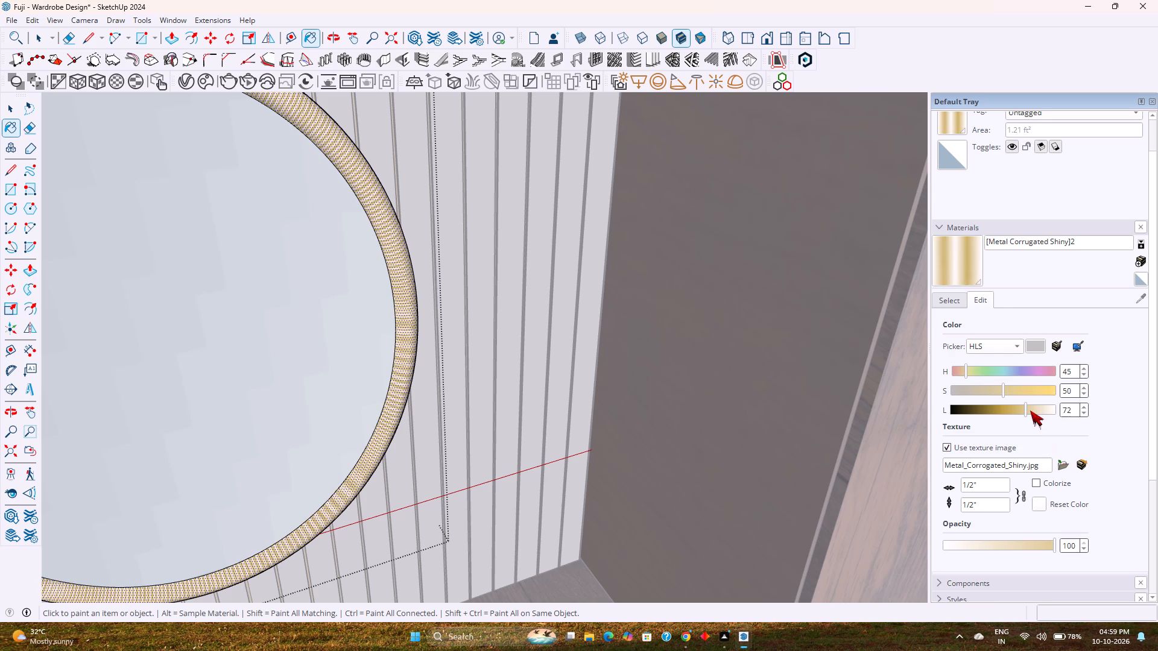
pyautogui.scroll(-5, 1030, 410)
pyautogui.scroll(2, 1030, 410)
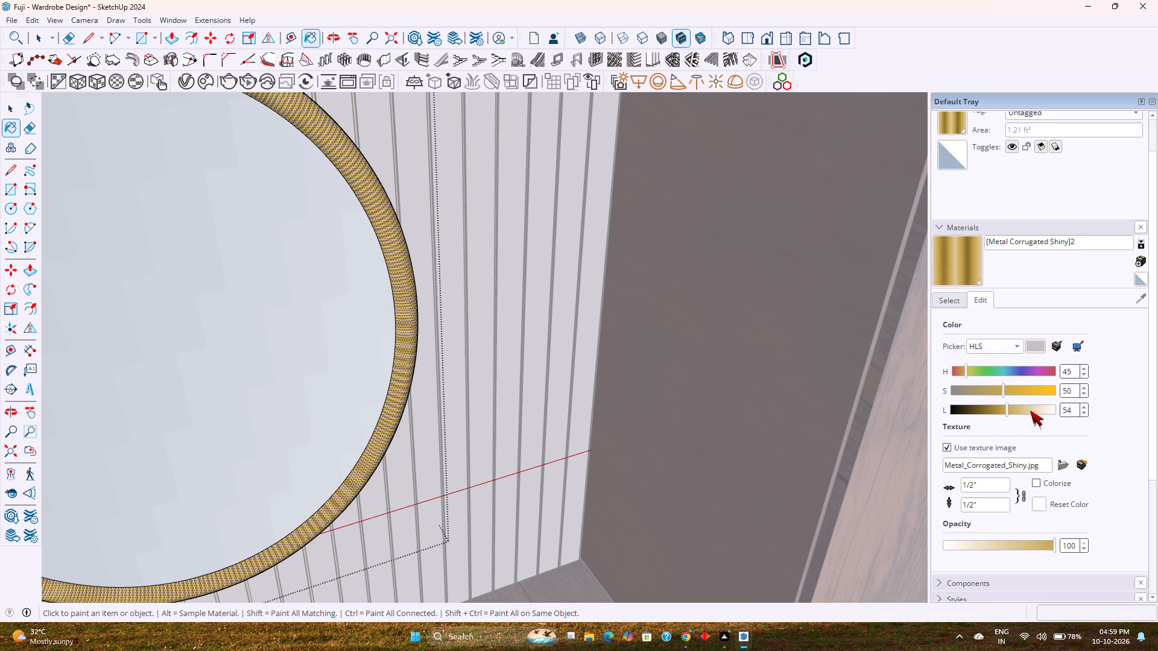
# Refine the mirror frame's gold metal tint to saturation 71 and lightness 57, keeping hue 45.
pyautogui.rightClick(1030, 410)
pyautogui.moveTo(1030, 410); pyautogui.dragTo(1022, 414)
pyautogui.scroll(13, 1005, 388)
pyautogui.scroll(-1, 1031, 386)
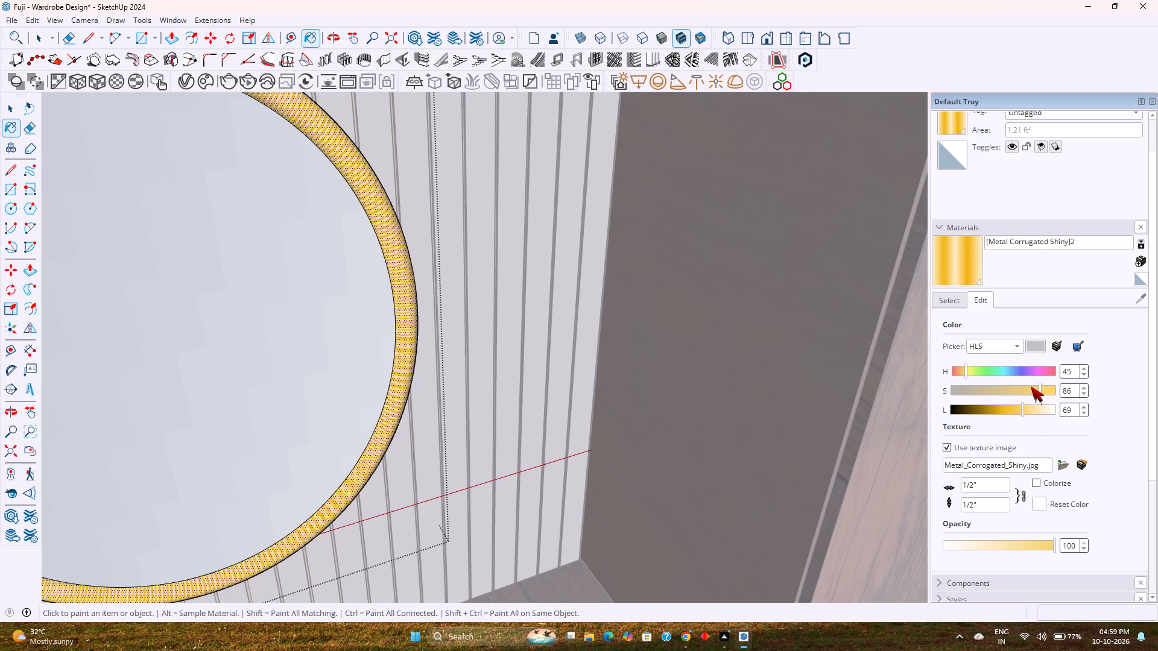
pyautogui.scroll(-5, 1031, 386)
pyautogui.scroll(3, 1021, 403)
pyautogui.scroll(-7, 1021, 405)
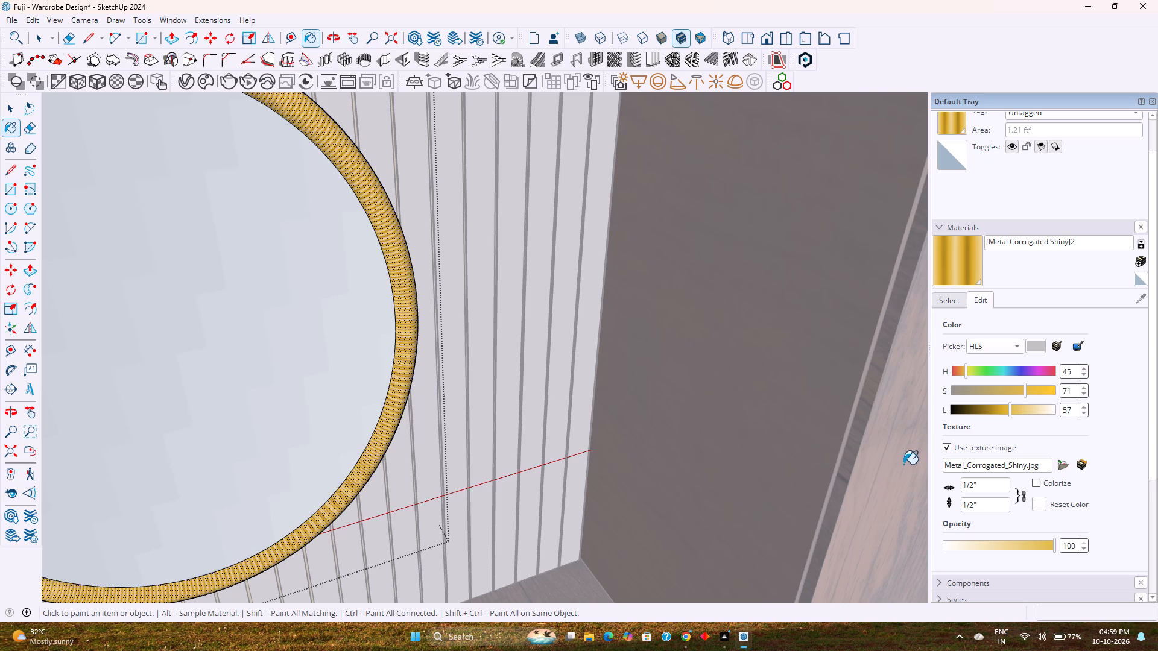
# Repaint the round mirror's frame with the adjusted gold corrugated metal and leave its group.
pyautogui.click(943, 263)
pyautogui.click(407, 313)
pyautogui.press('space')
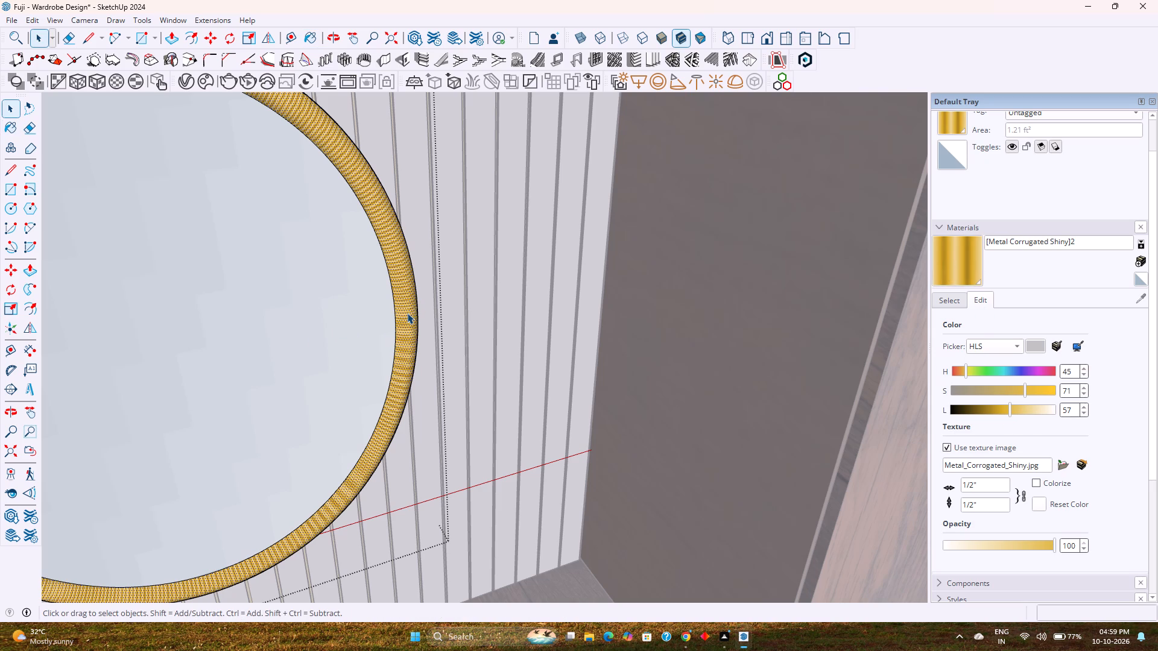
pyautogui.press('Escape')
# Paint the backing face inside the fluted wall panel's grooves with the gold Metal Corrugated Shiny material.
pyautogui.scroll(-6, 408, 313)
pyautogui.keyDown('shift'); pyautogui.moveTo(419, 309); pyautogui.dragTo(487, 460, button='middle'); pyautogui.keyUp('shift')
pyautogui.keyDown('shift'); pyautogui.moveTo(522, 307); pyautogui.dragTo(526, 457, button='middle'); pyautogui.keyUp('shift')
pyautogui.scroll(9, 494, 278)
pyautogui.moveTo(507, 260); pyautogui.dragTo(539, 329, button='middle')
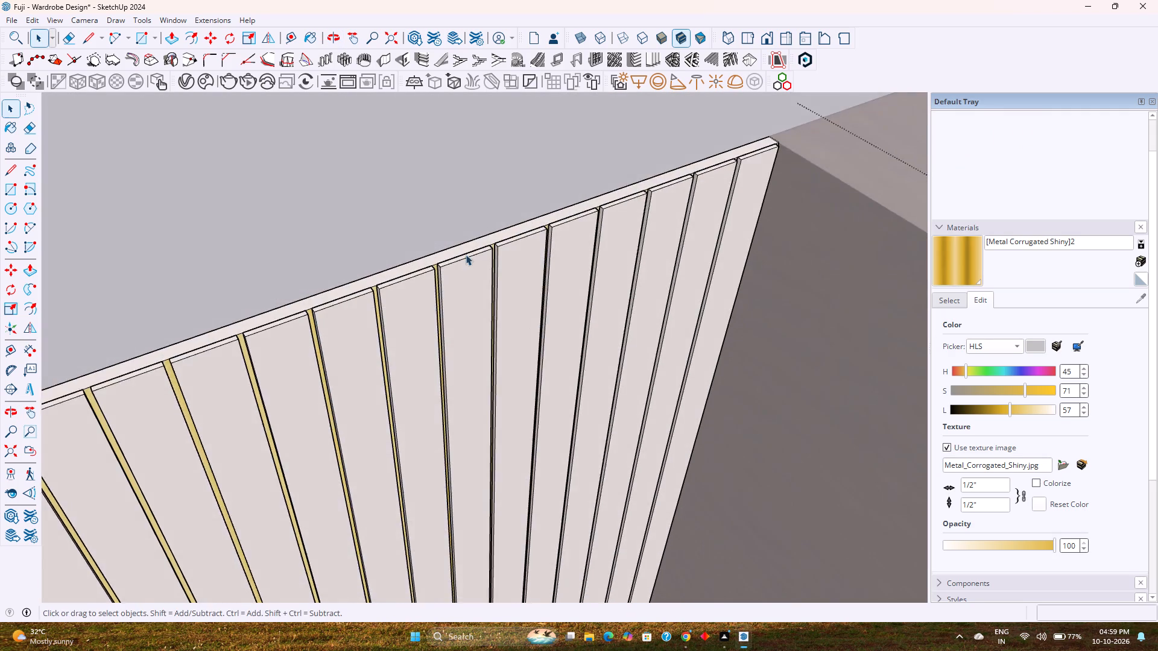
pyautogui.scroll(16, 466, 253)
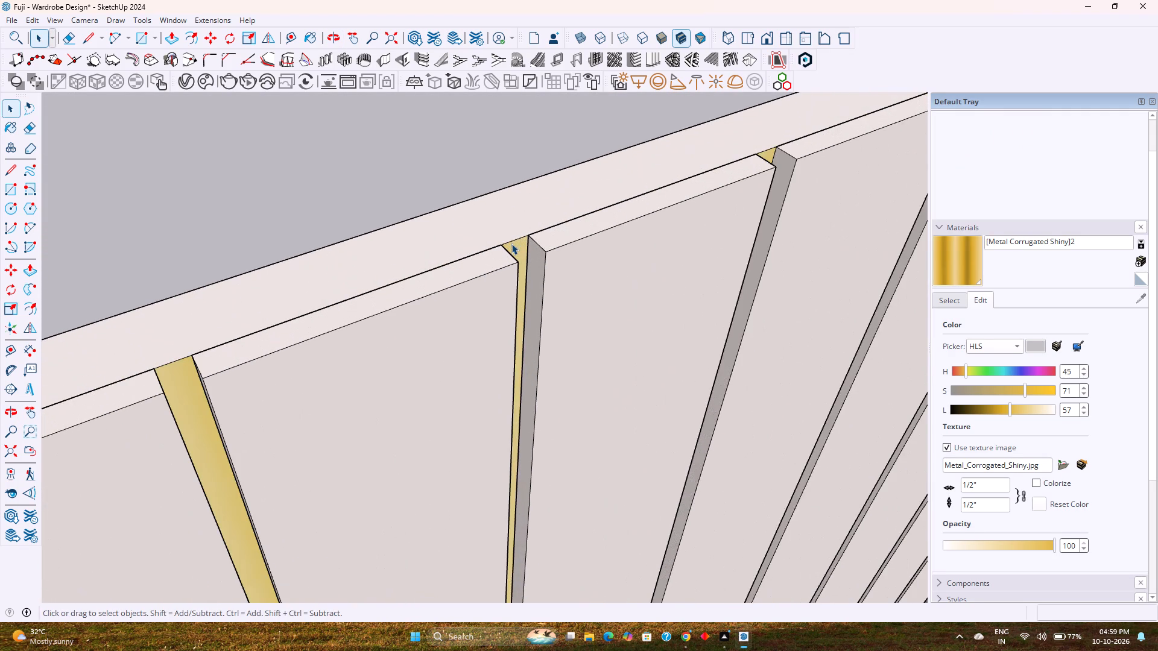
pyautogui.doubleClick(520, 248)
pyautogui.scroll(4, 520, 248)
pyautogui.click(520, 248)
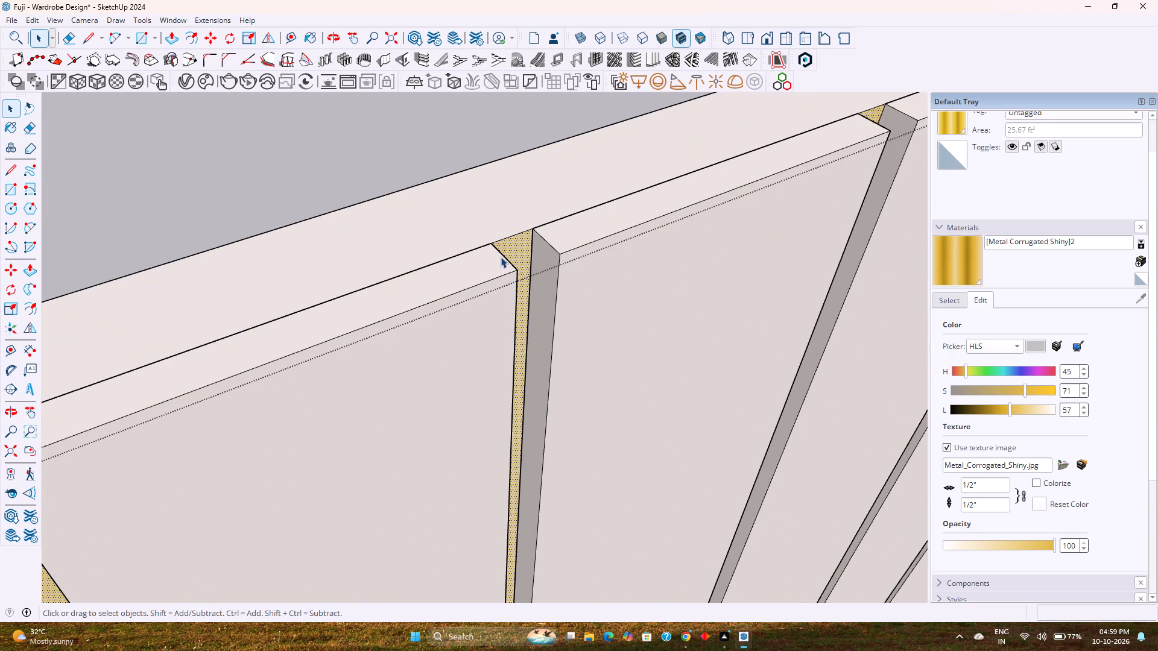
pyautogui.click(955, 265)
pyautogui.click(529, 256)
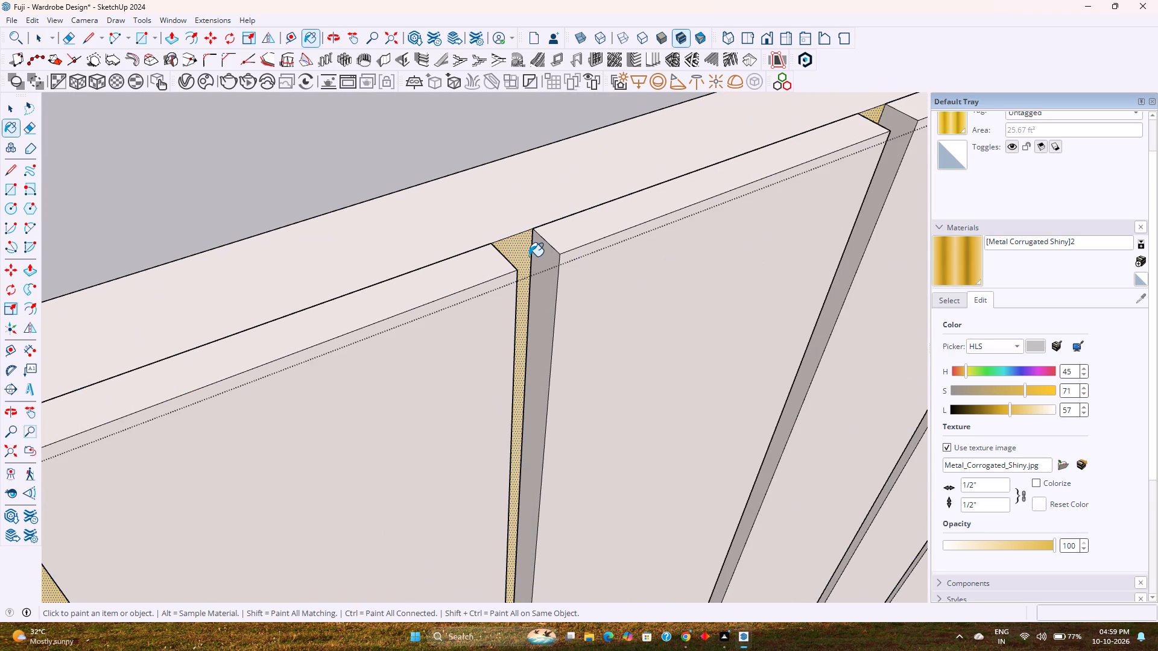
pyautogui.press('space')
# Leave the fluted panel's group, set the standard front view of the wardrobe room and save the model.
pyautogui.scroll(-7, 473, 283)
pyautogui.moveTo(498, 307); pyautogui.dragTo(412, 245, button='middle')
pyautogui.scroll(-17, 426, 239)
pyautogui.moveTo(457, 338); pyautogui.dragTo(382, 266, button='middle')
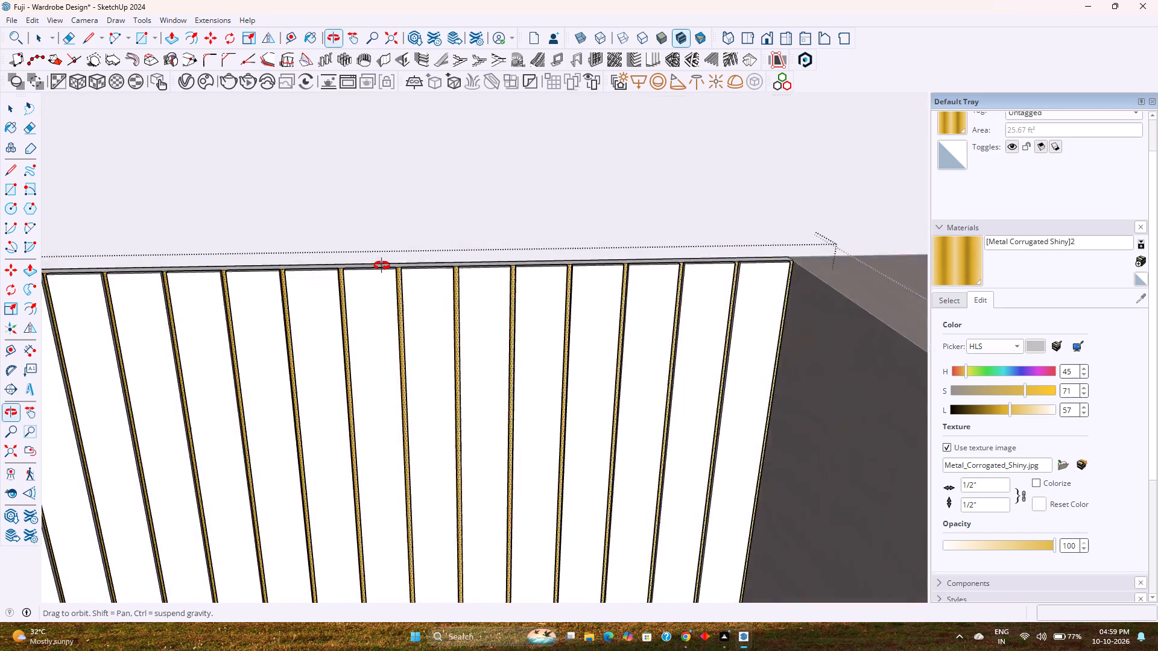
pyautogui.moveTo(382, 266); pyautogui.dragTo(382, 267, button='middle')
pyautogui.scroll(-11, 382, 265)
pyautogui.press('space')
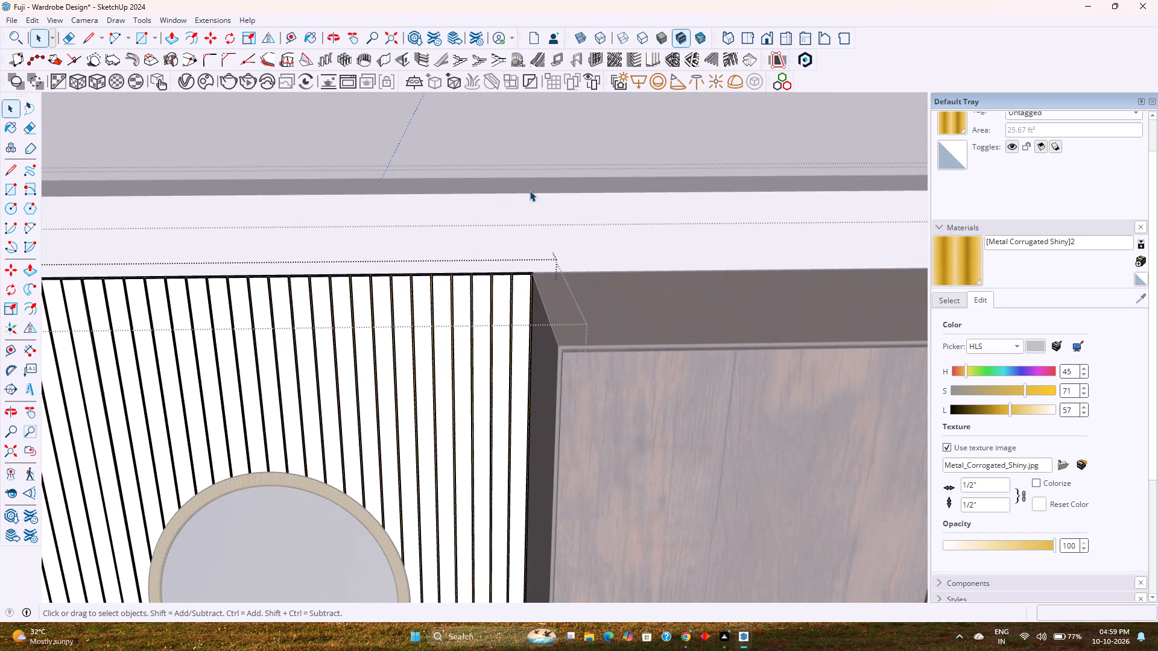
pyautogui.scroll(-5, 564, 327)
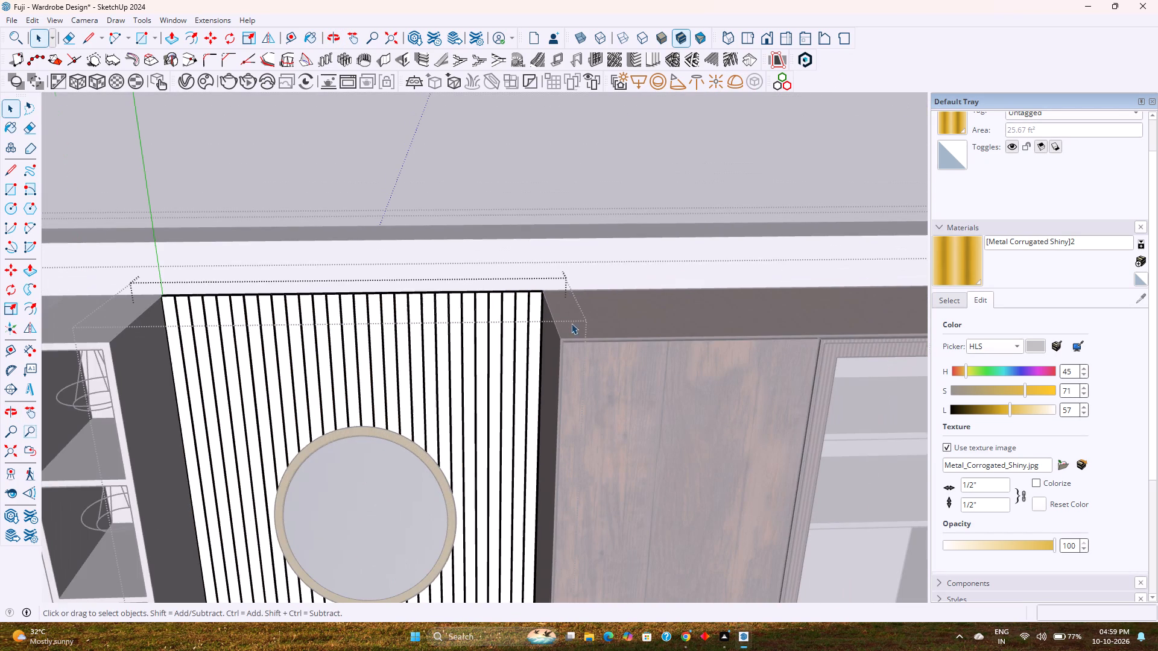
pyautogui.click(766, 33)
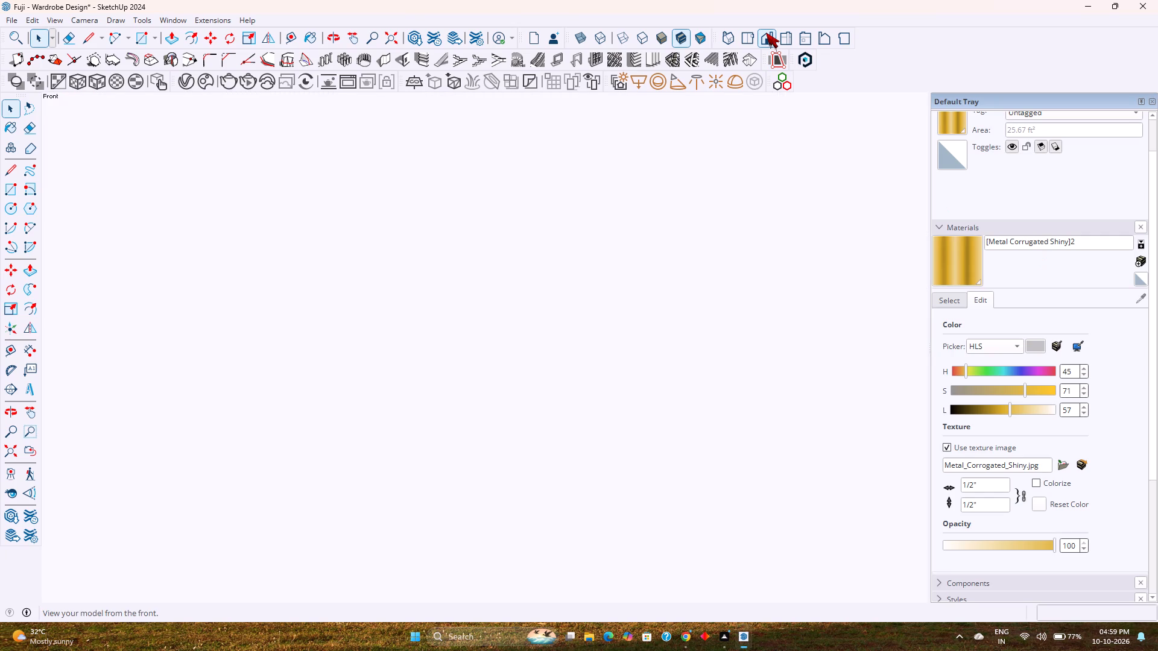
pyautogui.click(7, 451)
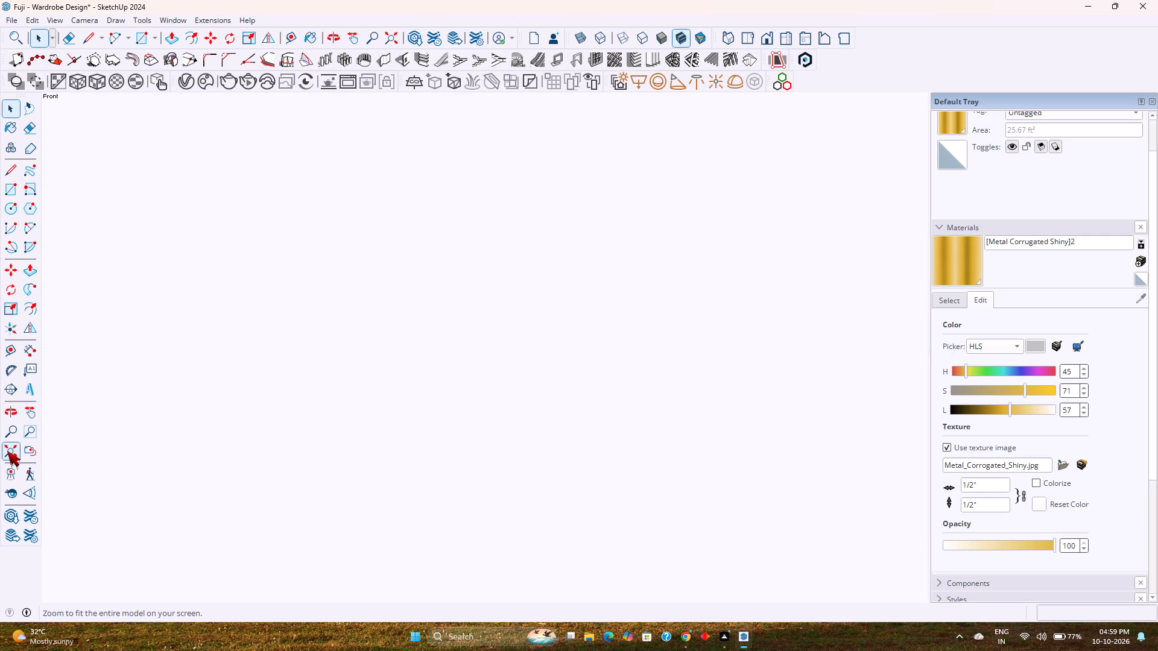
pyautogui.moveTo(296, 374); pyautogui.dragTo(315, 542, button='middle')
pyautogui.moveTo(374, 359); pyautogui.dragTo(396, 529, button='middle')
pyautogui.moveTo(432, 345); pyautogui.dragTo(454, 462, button='middle')
pyautogui.scroll(-10, 447, 341)
pyautogui.press('Escape')
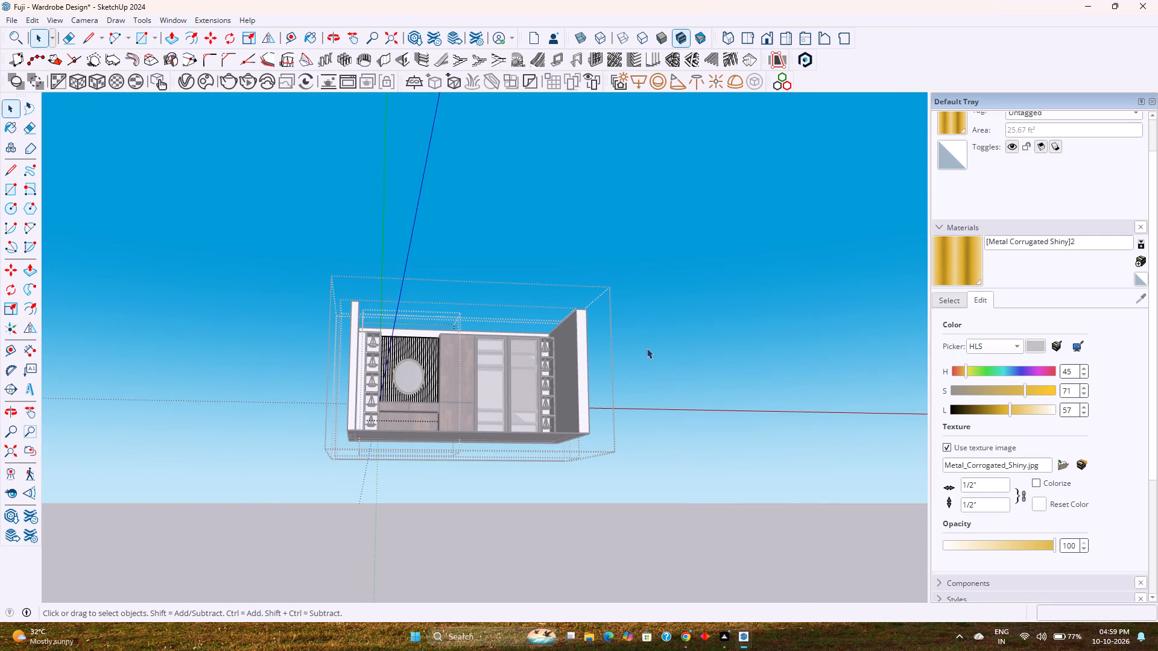
pyautogui.press('Escape')
pyautogui.press('Escape')
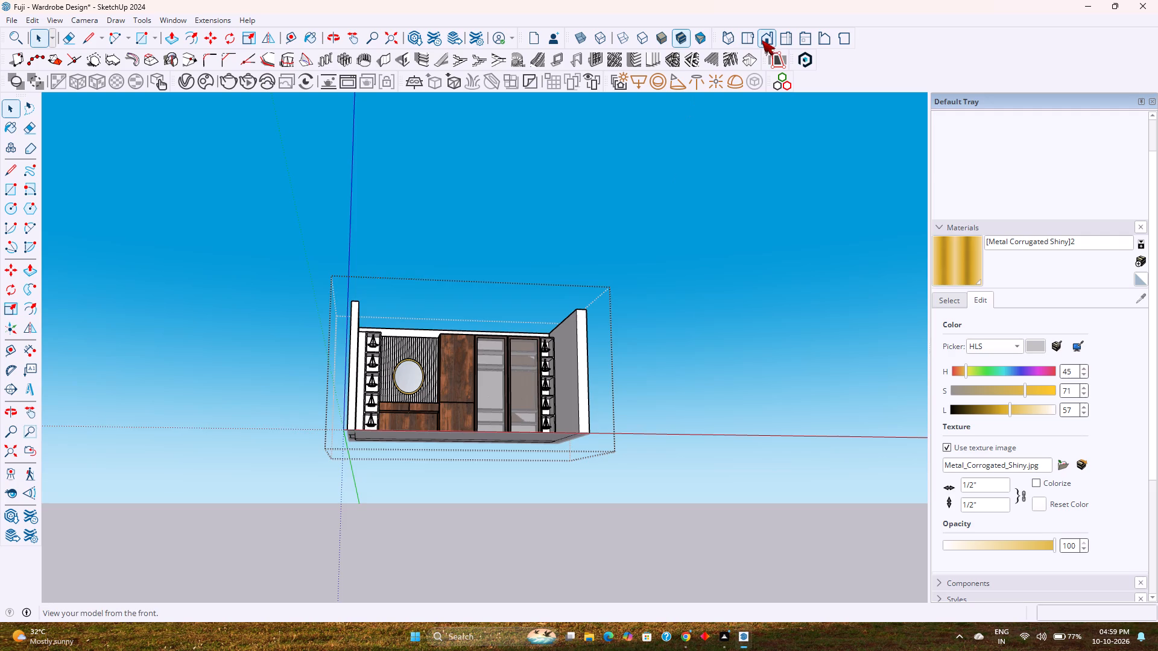
pyautogui.click(763, 40)
pyautogui.scroll(10, 464, 362)
pyautogui.scroll(1, 525, 309)
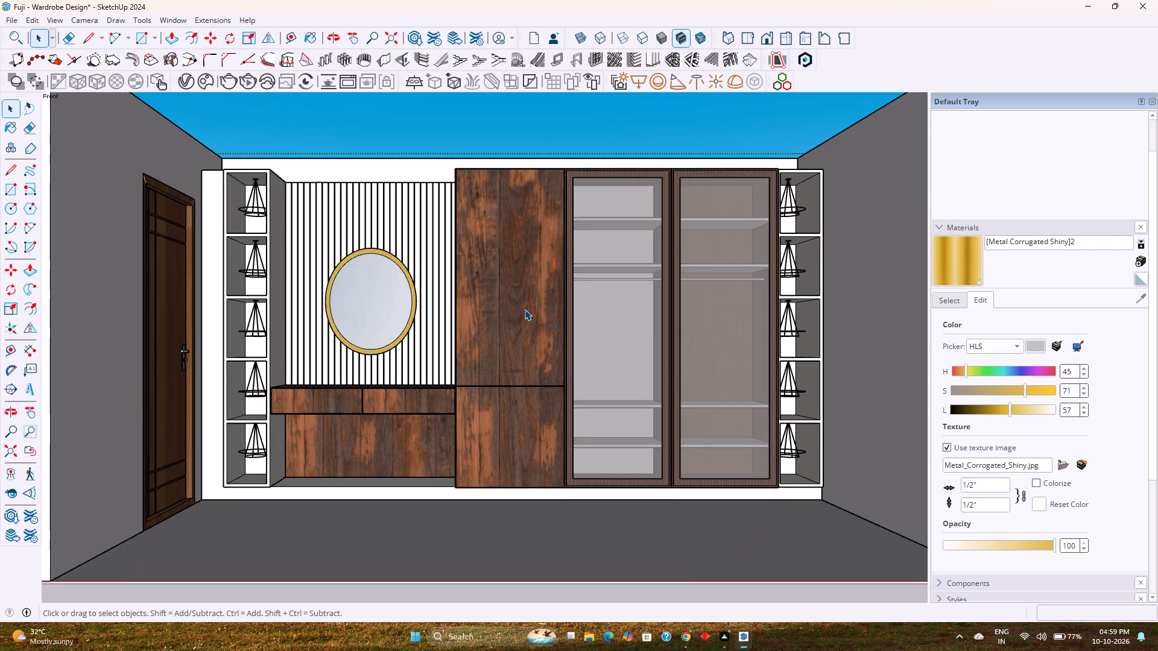
pyautogui.scroll(1, 525, 309)
pyautogui.keyDown('shift'); pyautogui.moveTo(525, 309); pyautogui.dragTo(518, 317, button='middle'); pyautogui.keyUp('shift')
pyautogui.scroll(1, 518, 317)
pyautogui.hotkey('ctrl', 's')
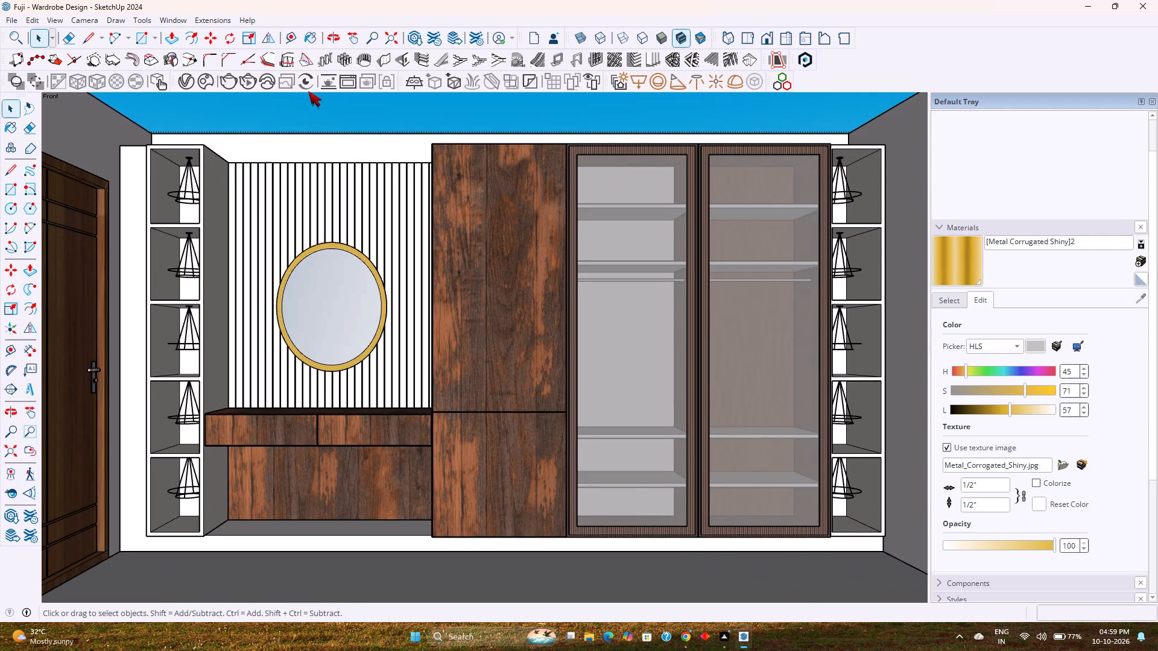
# Run a V-Ray interactive render of the front view and examine the mirror frame's metal at 200% zoom.
pyautogui.click(248, 85)
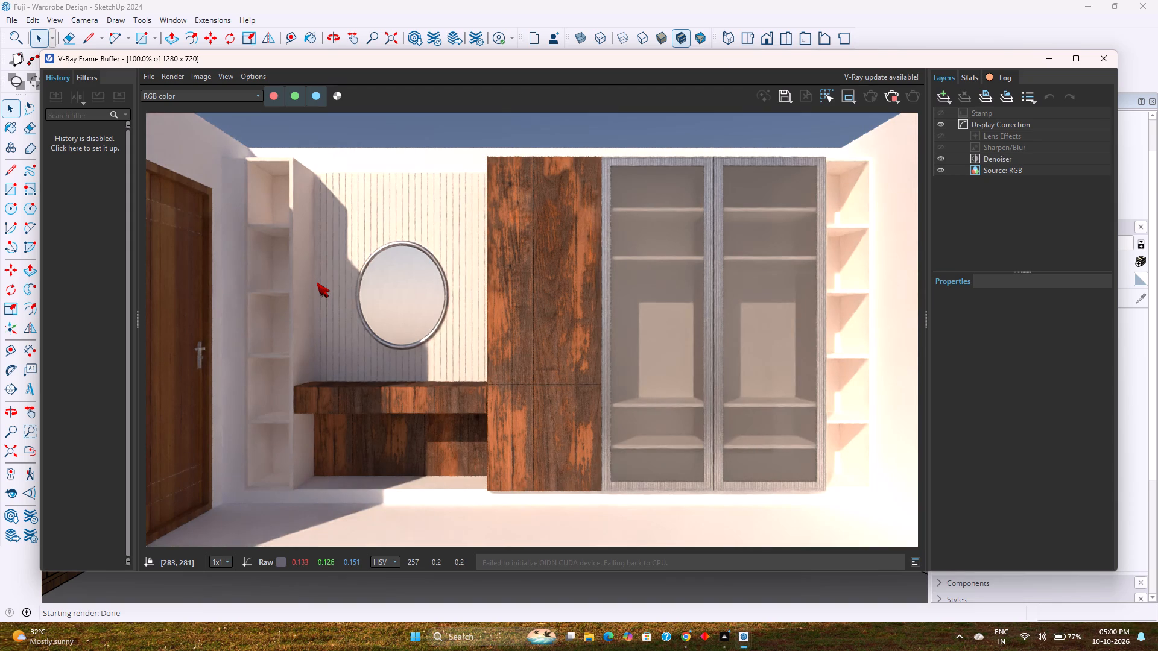
pyautogui.scroll(1, 397, 272)
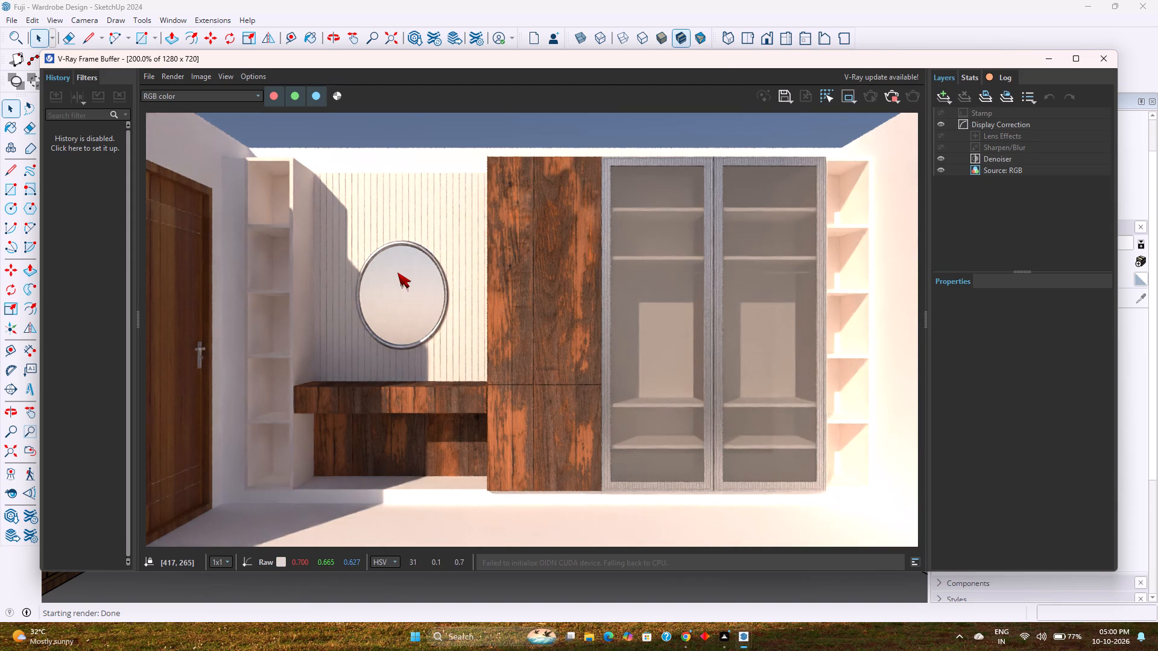
pyautogui.scroll(2, 397, 272)
pyautogui.scroll(-2, 397, 272)
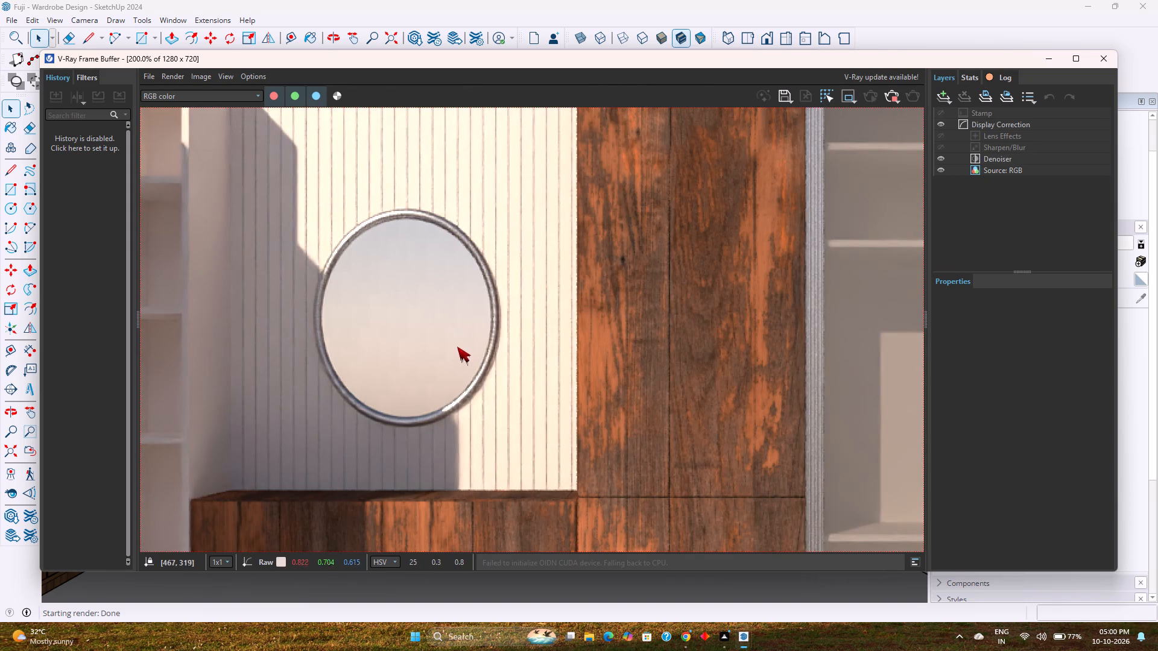
pyautogui.moveTo(450, 275); pyautogui.dragTo(453, 275, button='middle')
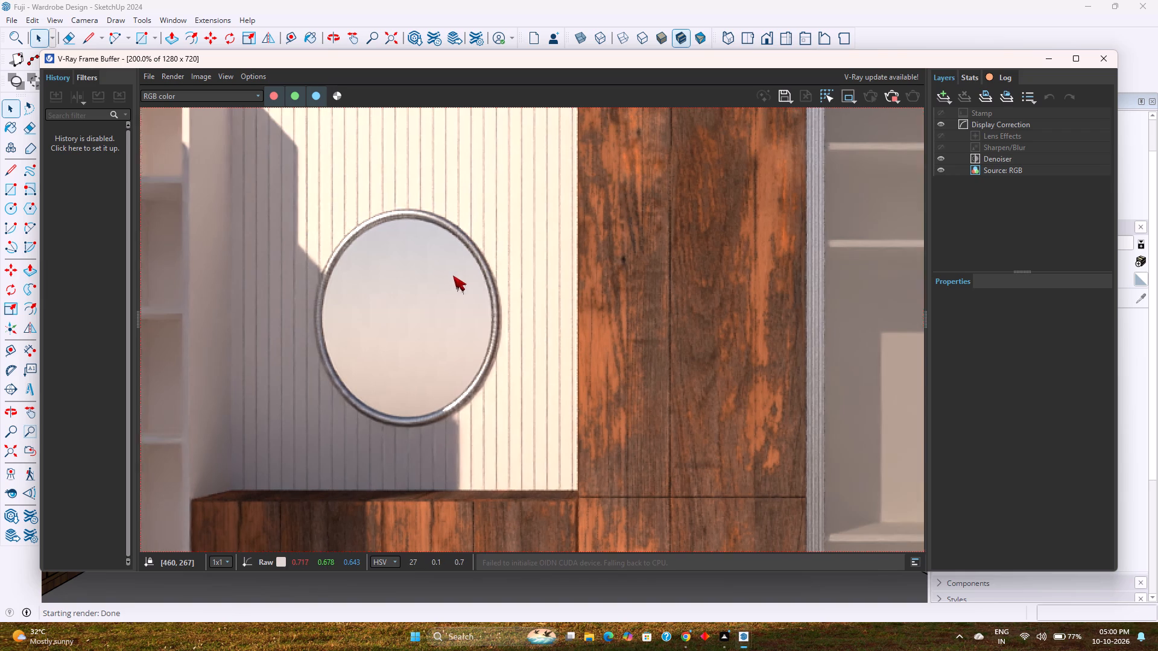
pyautogui.moveTo(453, 275); pyautogui.dragTo(446, 283, button='middle')
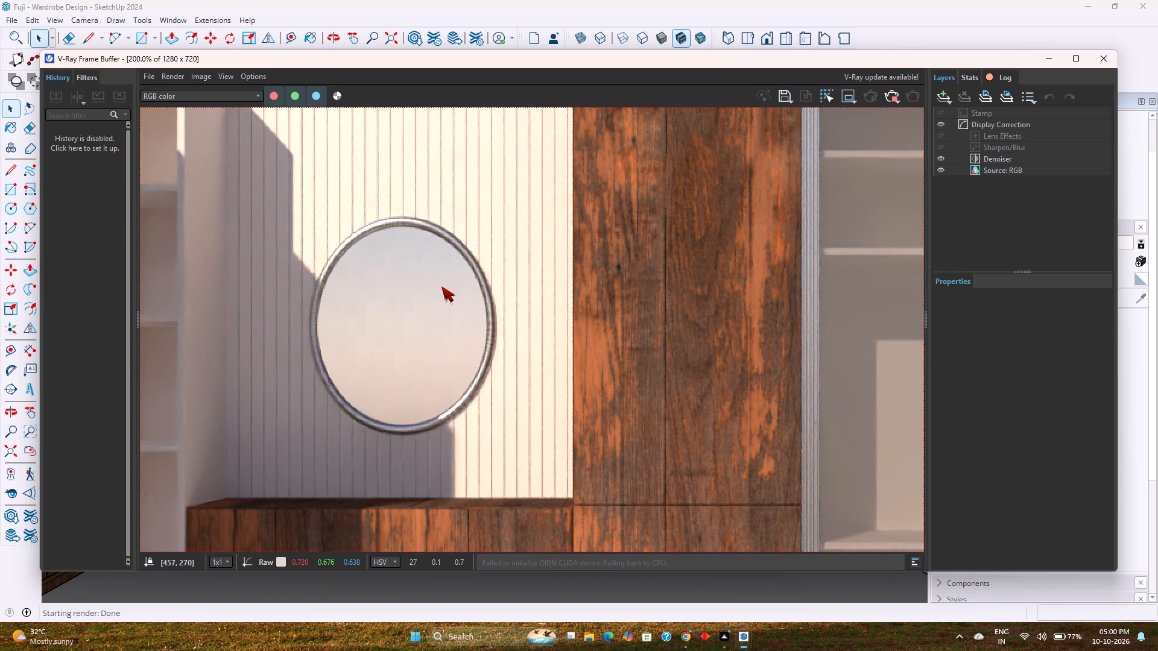
pyautogui.click(1095, 61)
# Shift the gold metal's tint to hue 56 and lightness 66.
pyautogui.moveTo(1010, 407); pyautogui.dragTo(1012, 409)
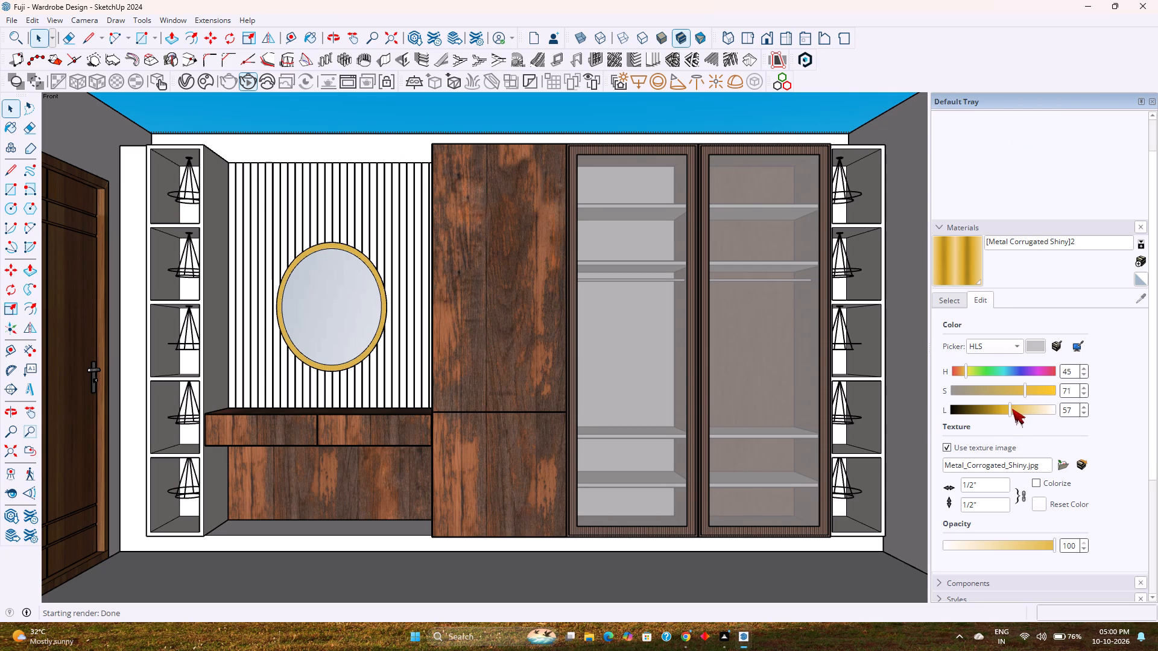
pyautogui.moveTo(1012, 409); pyautogui.dragTo(1016, 409)
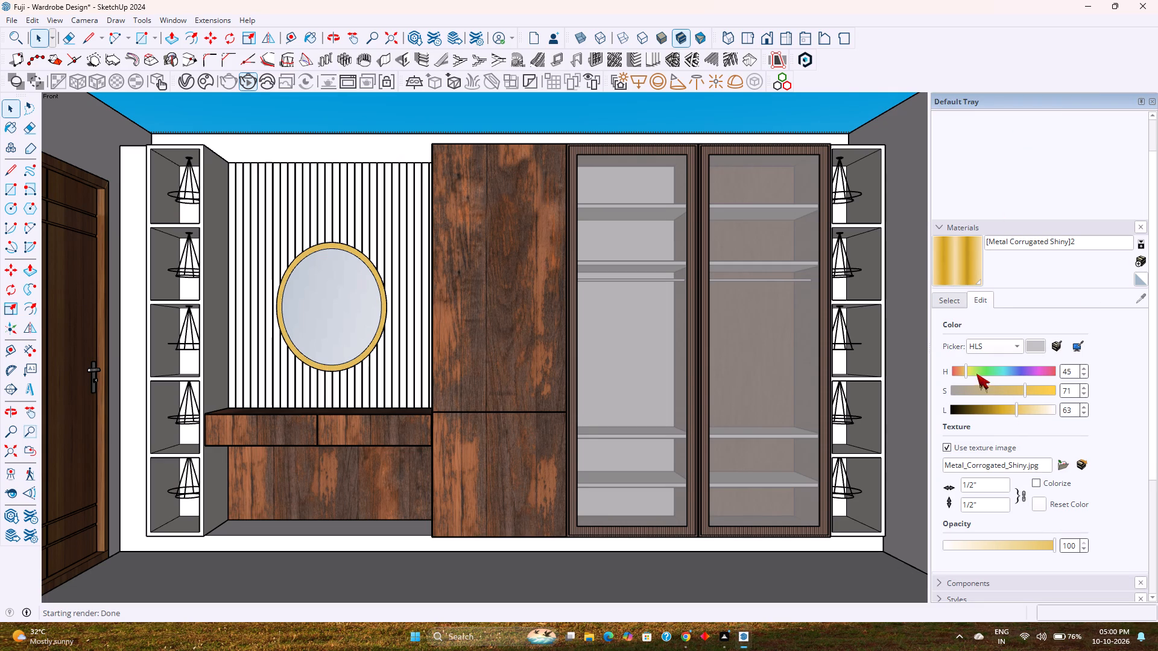
pyautogui.click(970, 372)
pyautogui.click(970, 372)
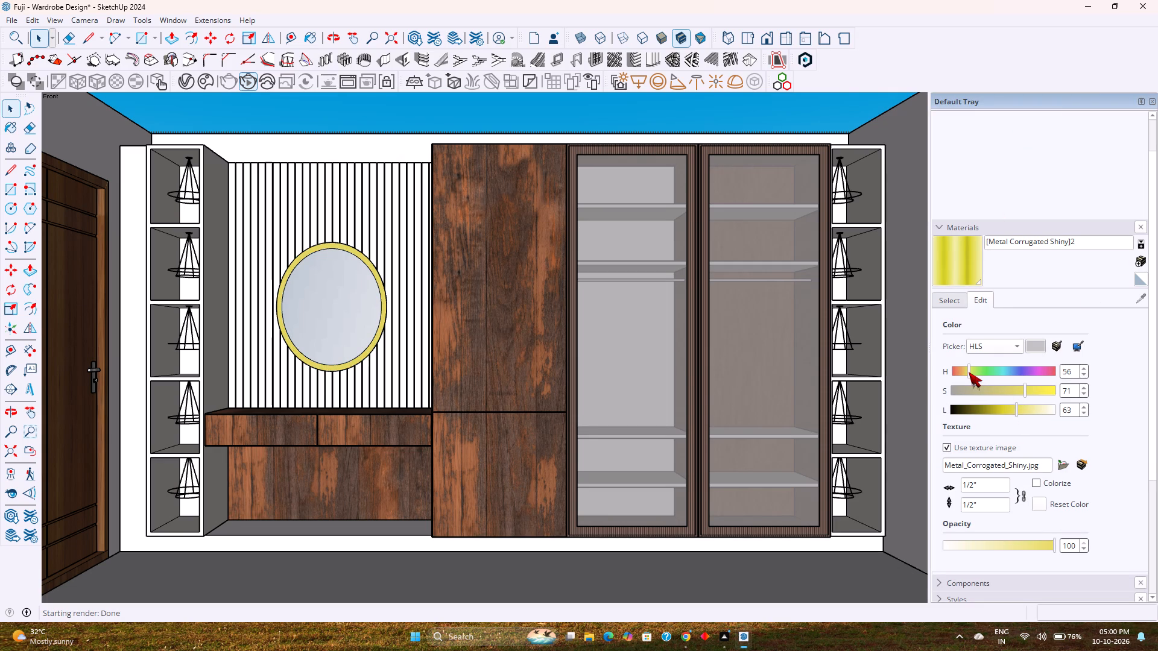
pyautogui.click(1017, 407)
# Rerun the V-Ray interactive render to check the mirror frame's new tint, and close the frame buffer.
pyautogui.click(247, 81)
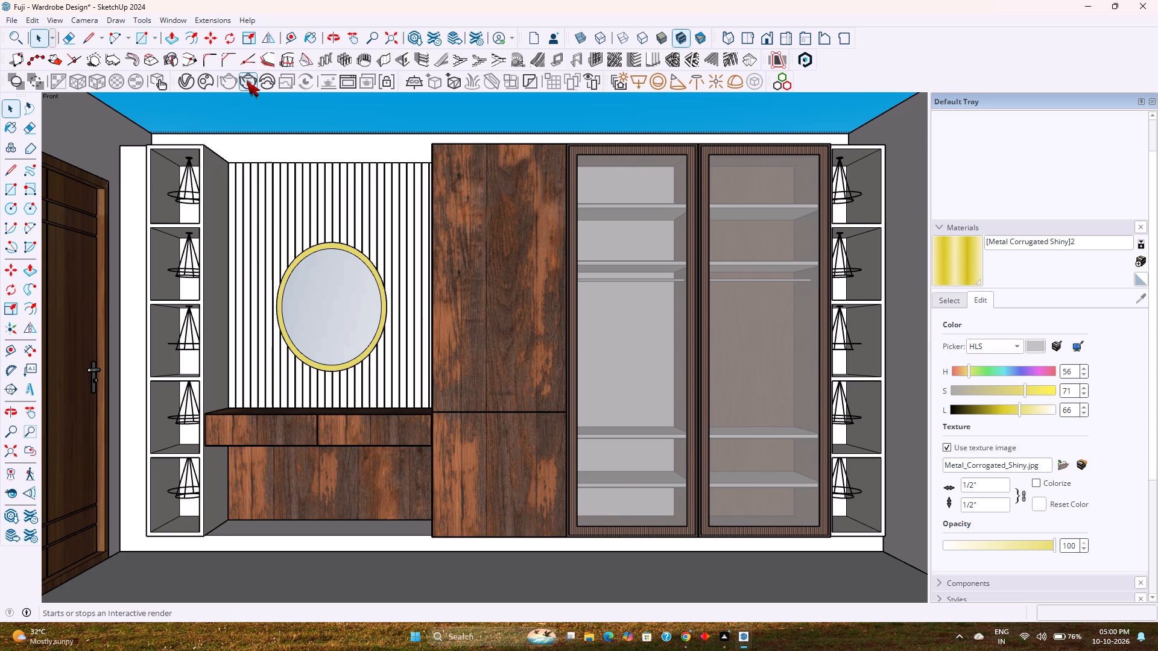
pyautogui.click(250, 84)
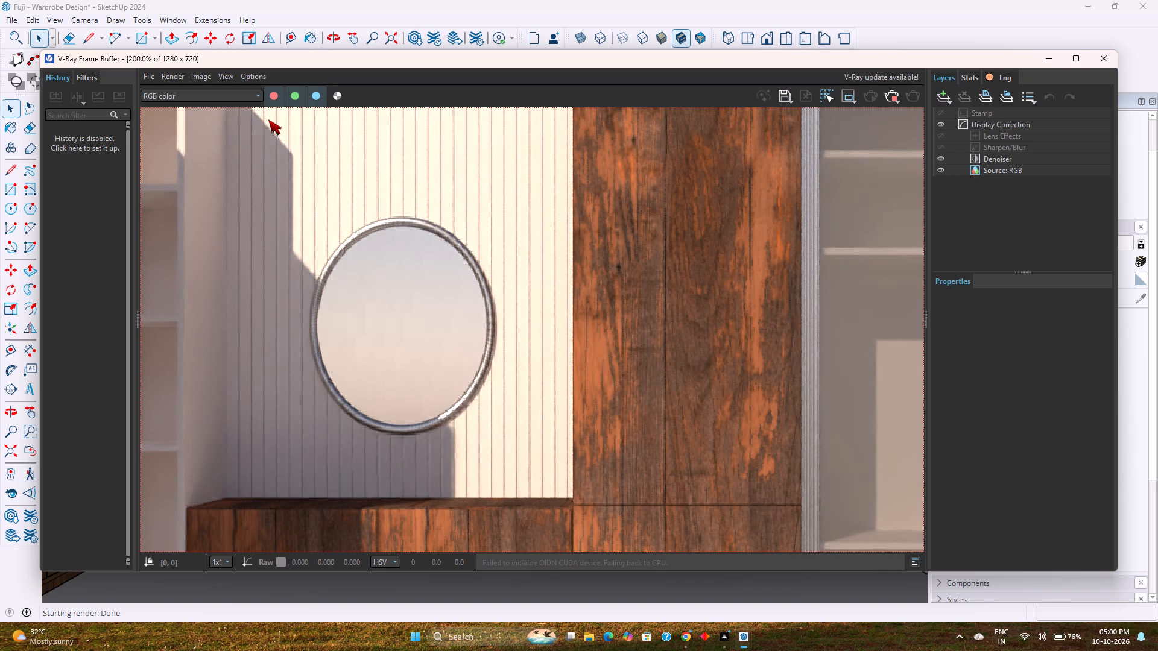
pyautogui.click(1107, 57)
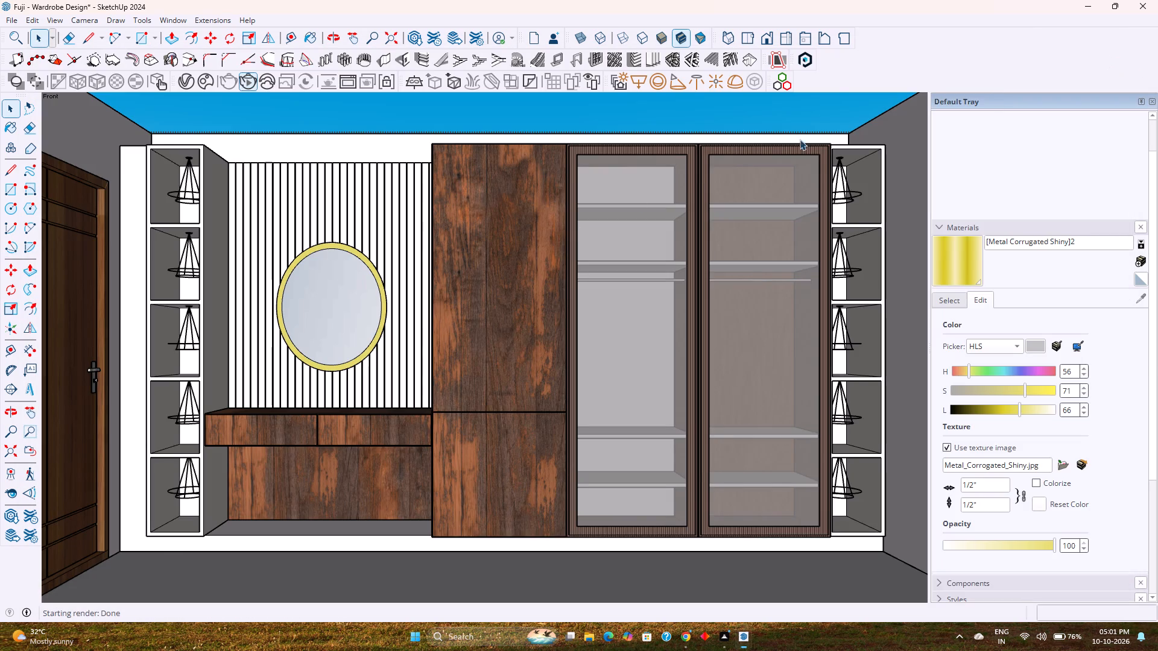
# Examine the mirror frame, fluted panel and wardrobe finishes in the model from angled and frontal viewpoints.
pyautogui.scroll(-1, 530, 256)
pyautogui.press('space')
pyautogui.scroll(-1, 530, 256)
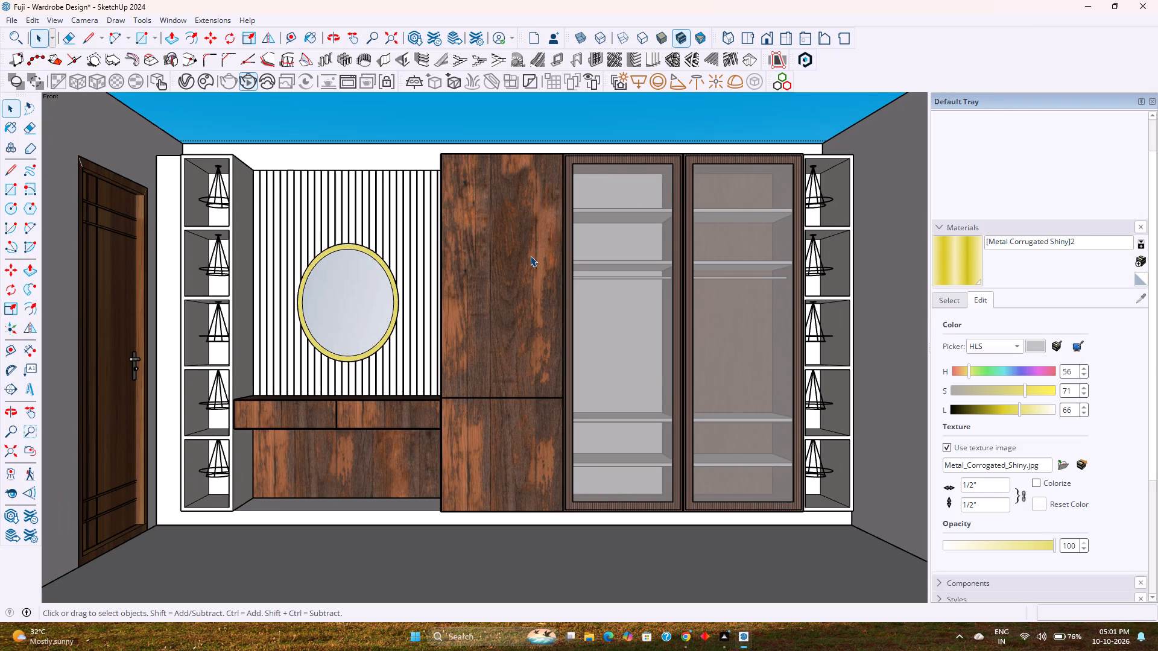
pyautogui.scroll(-2, 530, 256)
pyautogui.scroll(2, 428, 281)
pyautogui.moveTo(432, 274); pyautogui.dragTo(379, 377, button='middle')
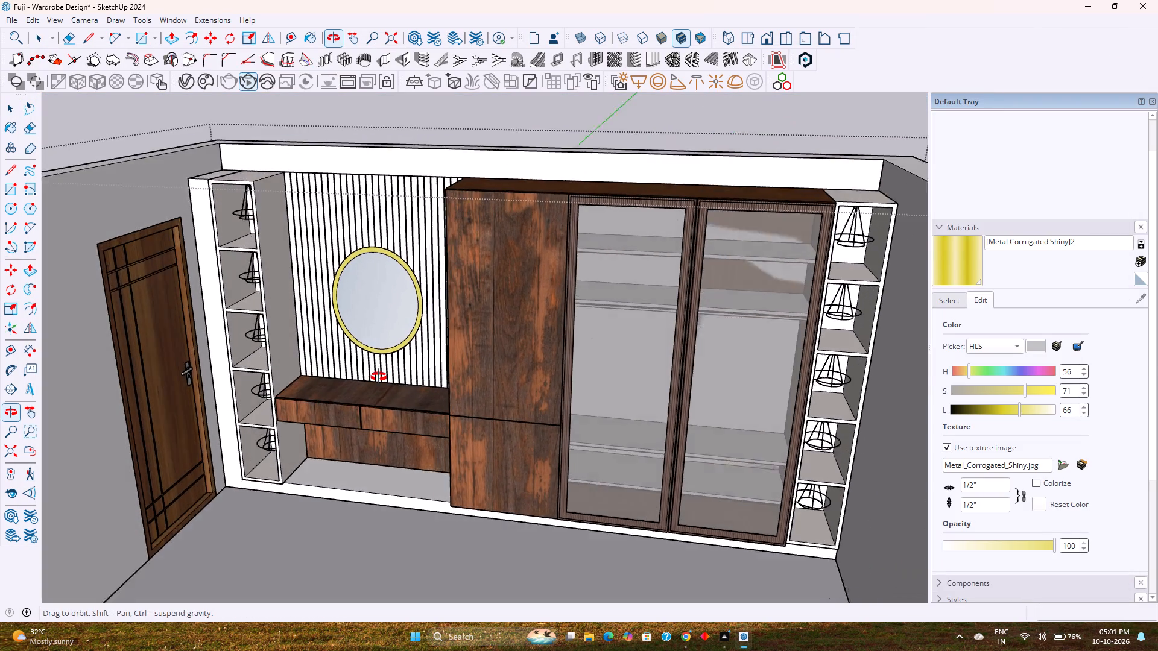
pyautogui.moveTo(379, 377); pyautogui.dragTo(380, 375, button='middle')
pyautogui.scroll(1, 388, 336)
pyautogui.scroll(1, 405, 281)
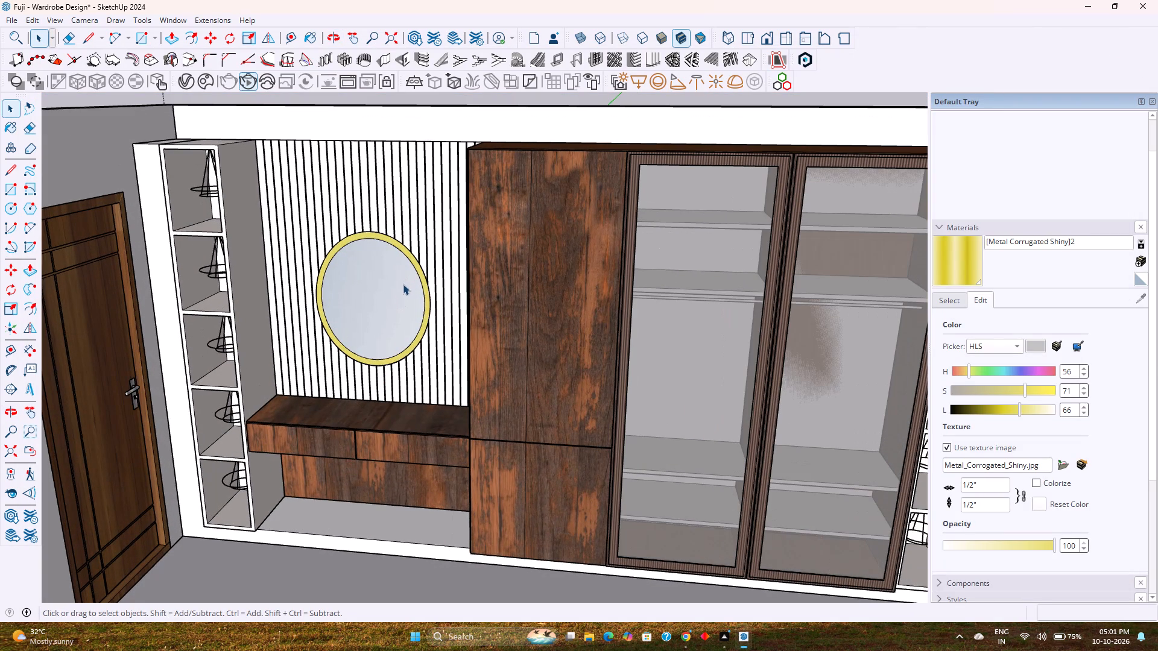
pyautogui.scroll(-3, 414, 389)
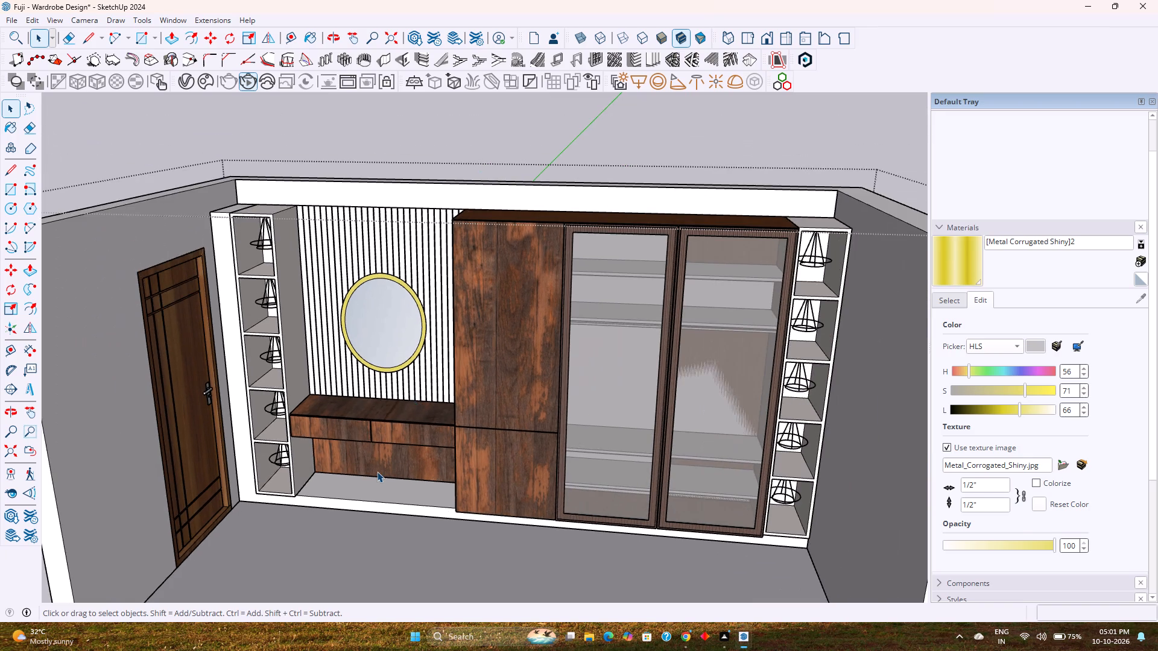
pyautogui.moveTo(377, 471); pyautogui.dragTo(430, 412, button='middle')
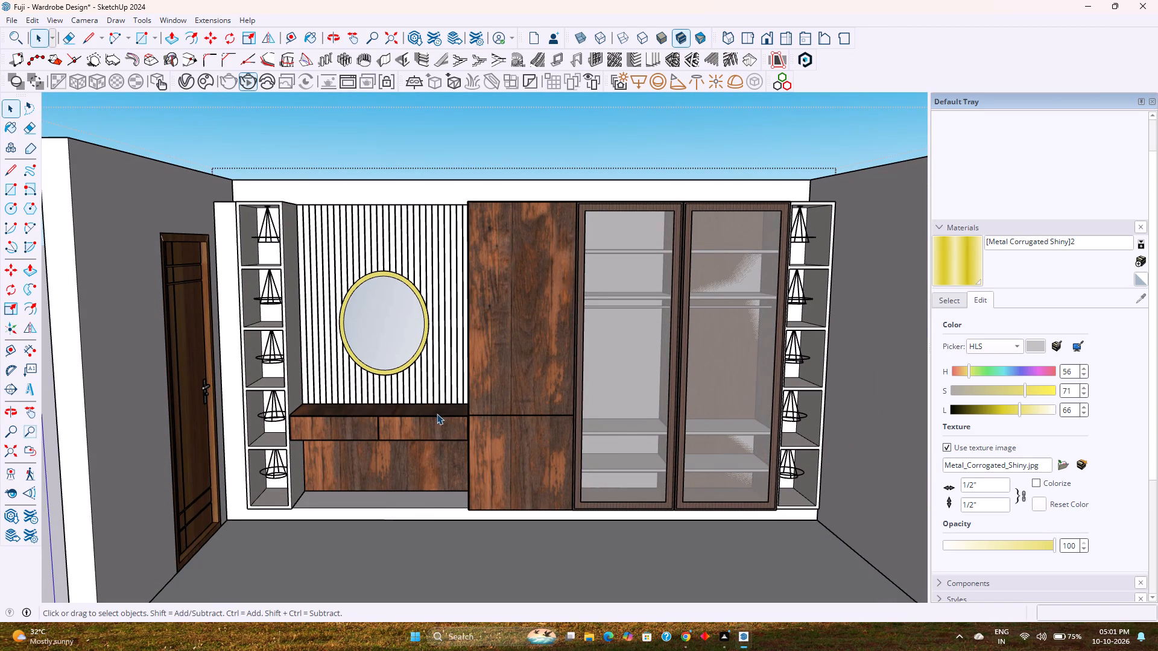
# Return to the Metal materials collection to choose a material.
pyautogui.click(948, 304)
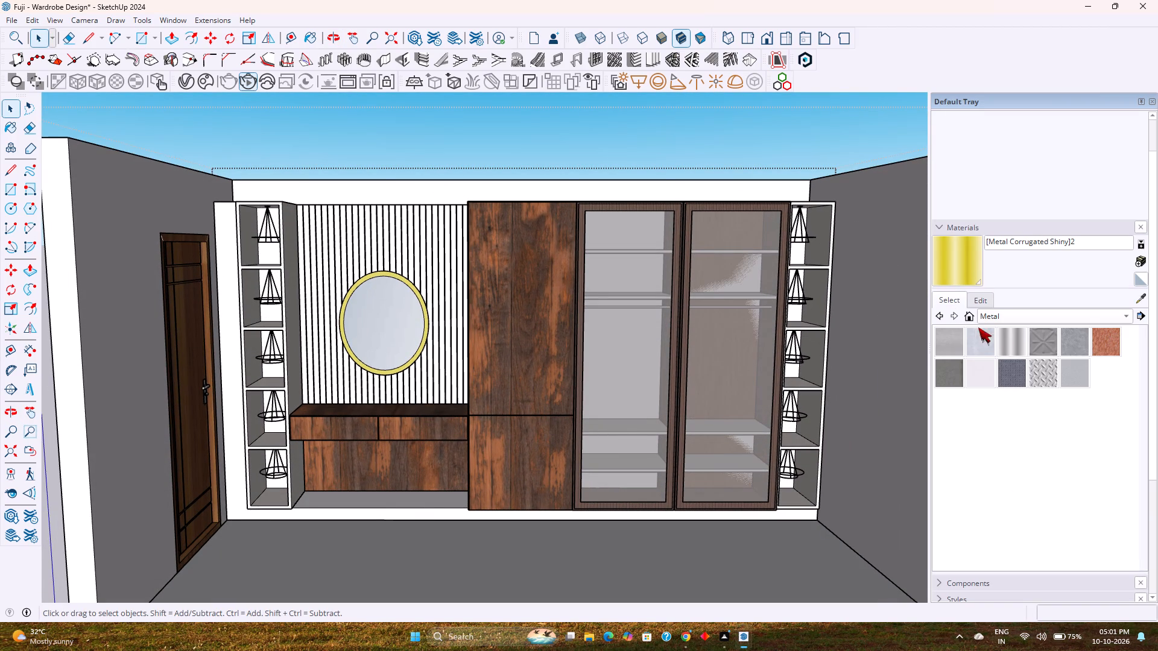
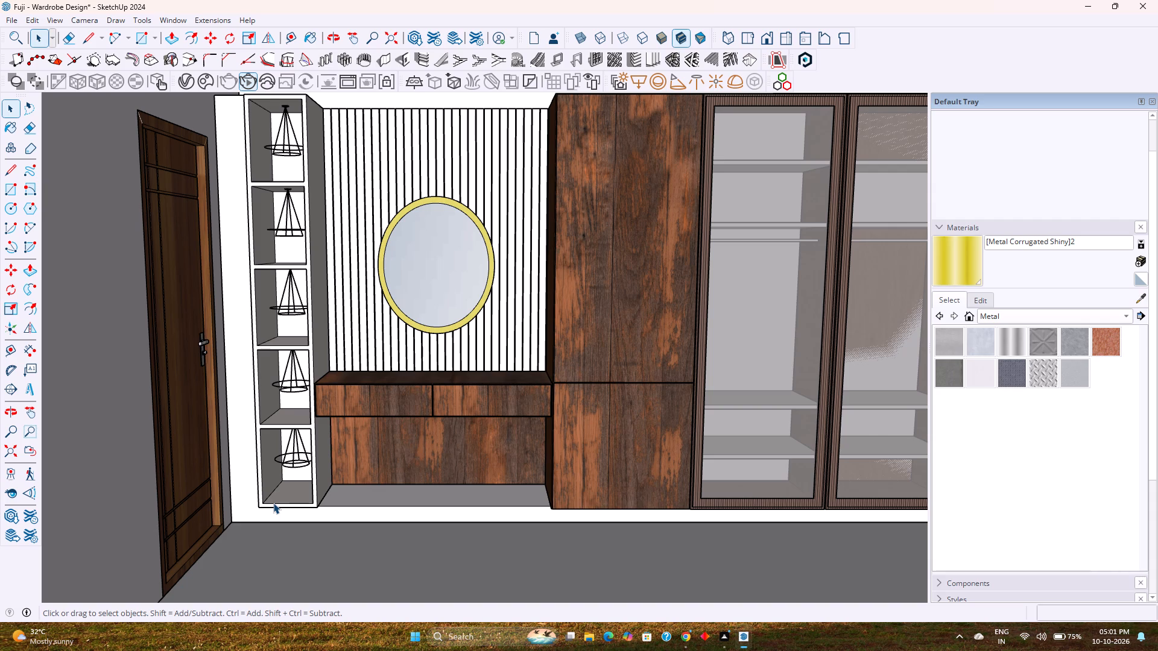
# Switch the materials library to the Asian Paints Whites collection.
pyautogui.scroll(-1, 313, 478)
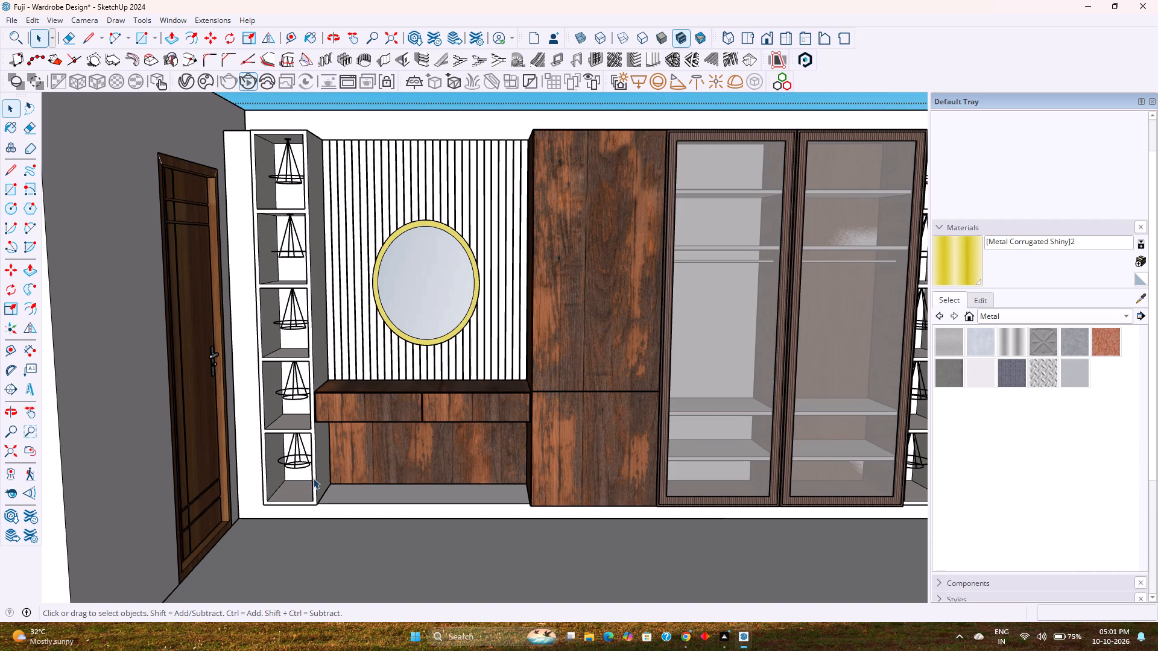
pyautogui.click(1000, 318)
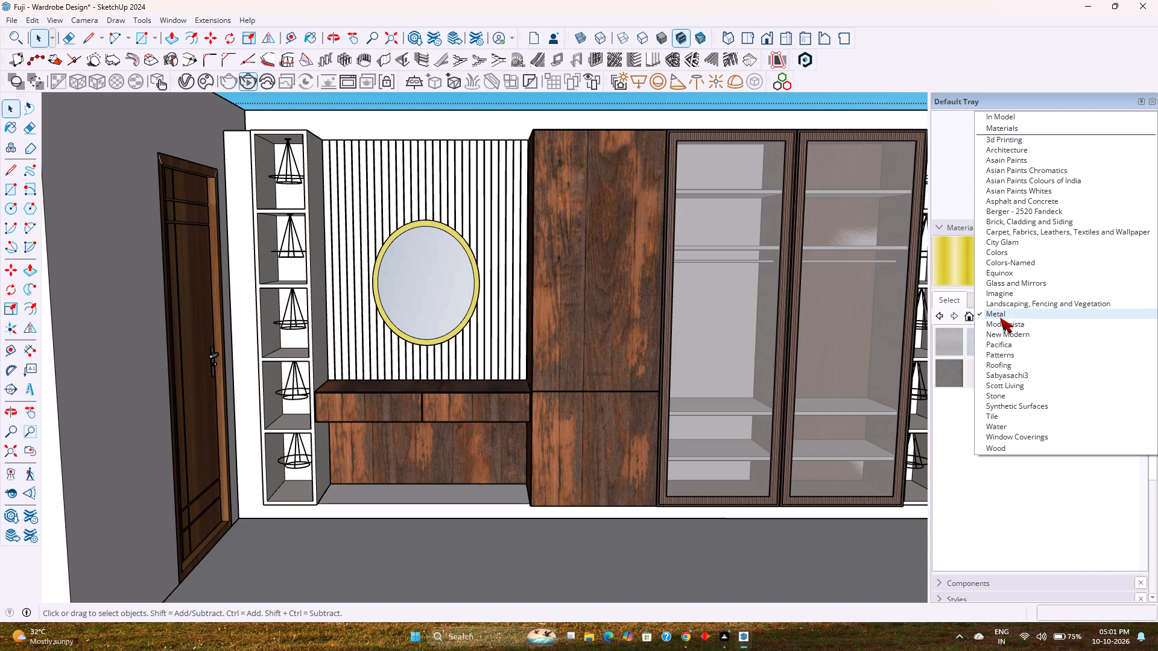
pyautogui.click(1031, 193)
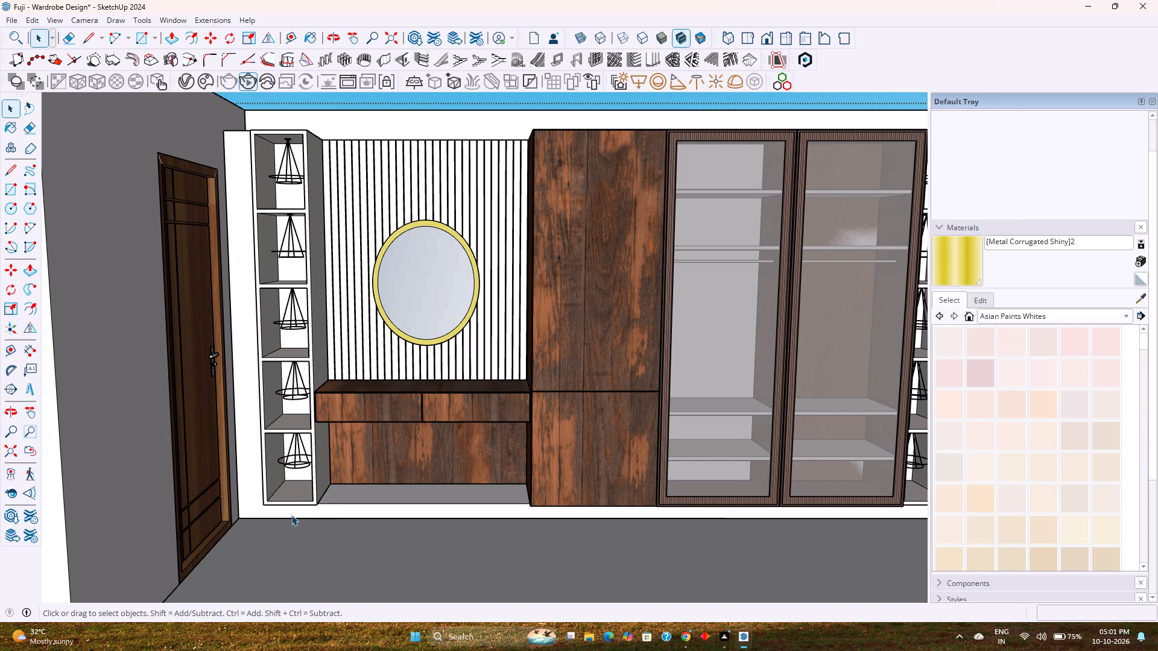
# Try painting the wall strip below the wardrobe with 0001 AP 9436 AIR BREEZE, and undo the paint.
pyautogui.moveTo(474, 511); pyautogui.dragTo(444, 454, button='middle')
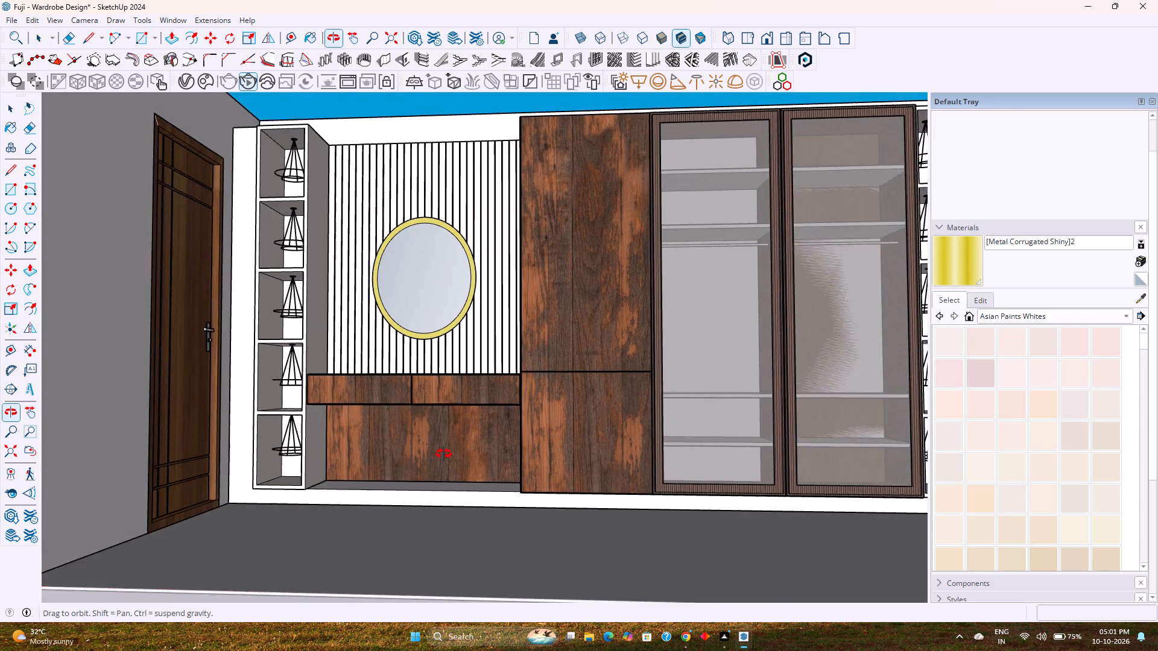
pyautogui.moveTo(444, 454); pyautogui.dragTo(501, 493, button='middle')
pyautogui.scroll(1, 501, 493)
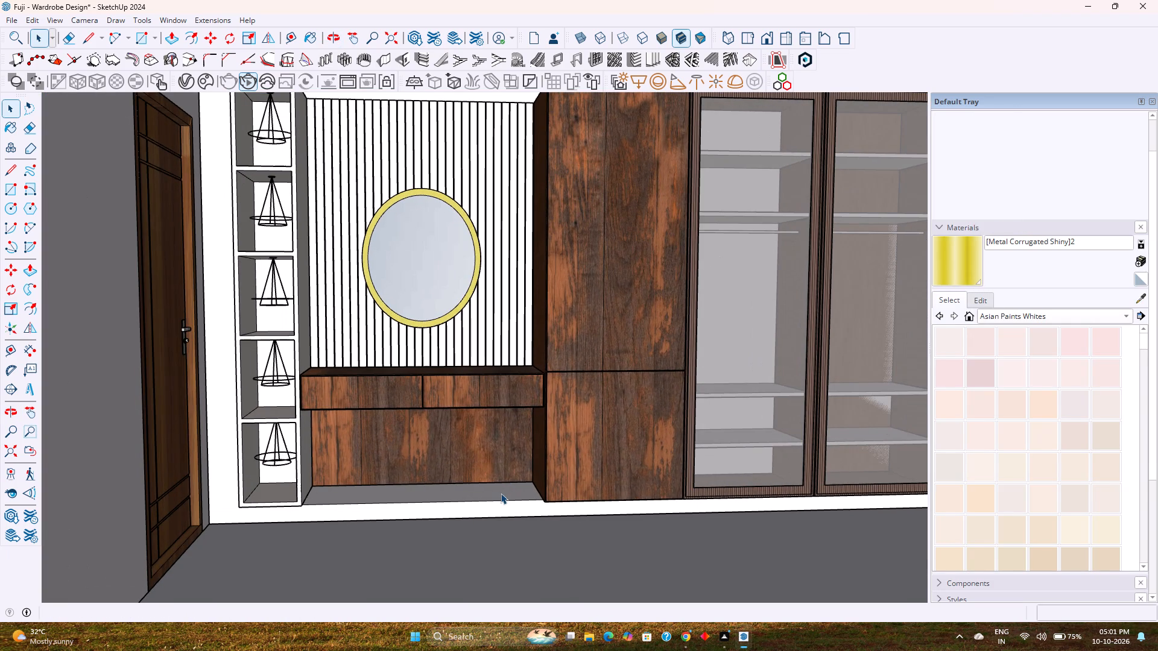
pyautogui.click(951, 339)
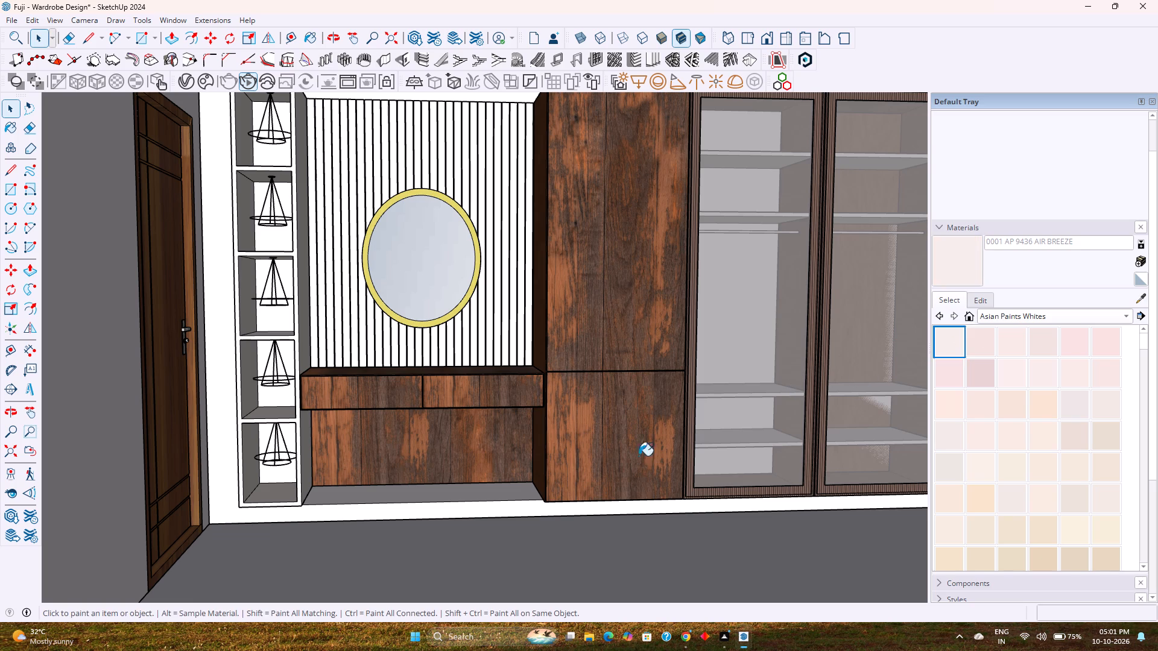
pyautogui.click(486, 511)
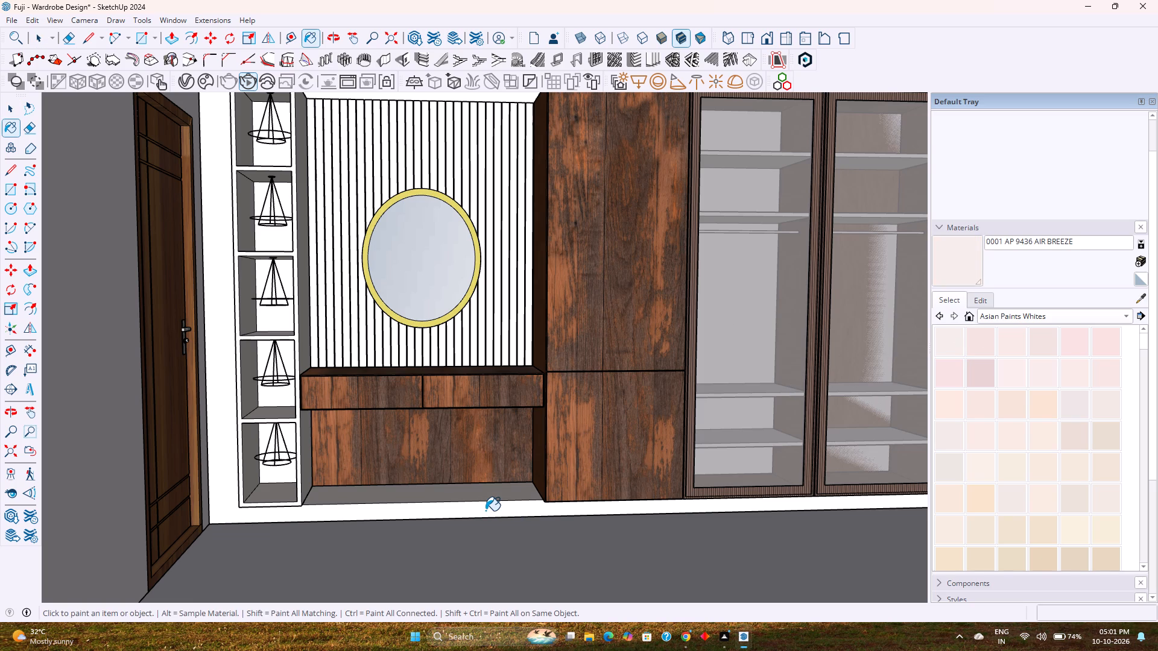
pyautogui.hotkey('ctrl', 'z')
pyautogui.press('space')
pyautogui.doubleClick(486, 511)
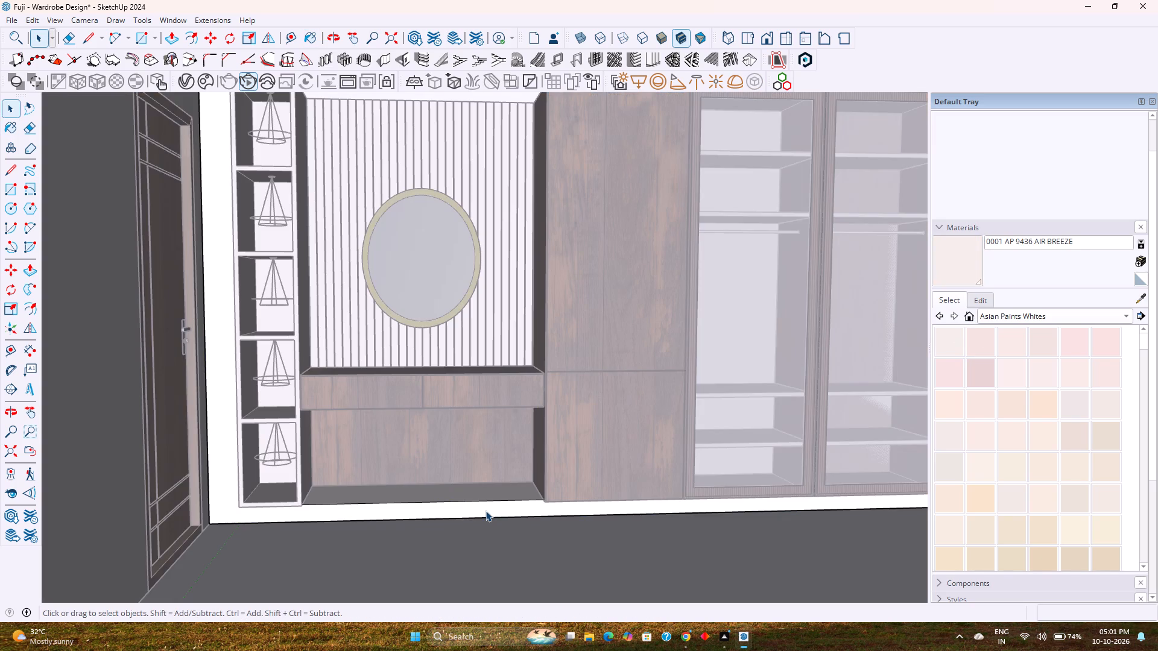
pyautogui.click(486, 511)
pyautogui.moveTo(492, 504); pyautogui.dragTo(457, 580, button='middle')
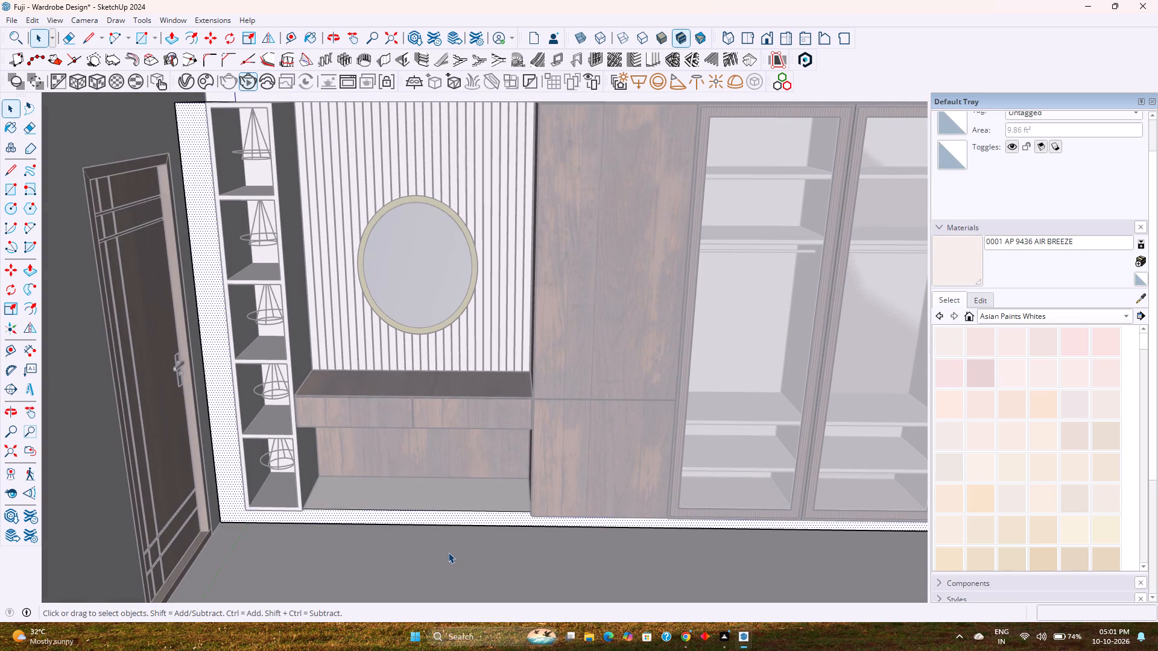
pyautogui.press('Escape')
# Move the whole wardrobe unit, including its wooden and glass doors, 10' straight up along the vertical axis.
pyautogui.moveTo(513, 492); pyautogui.dragTo(439, 474, button='middle')
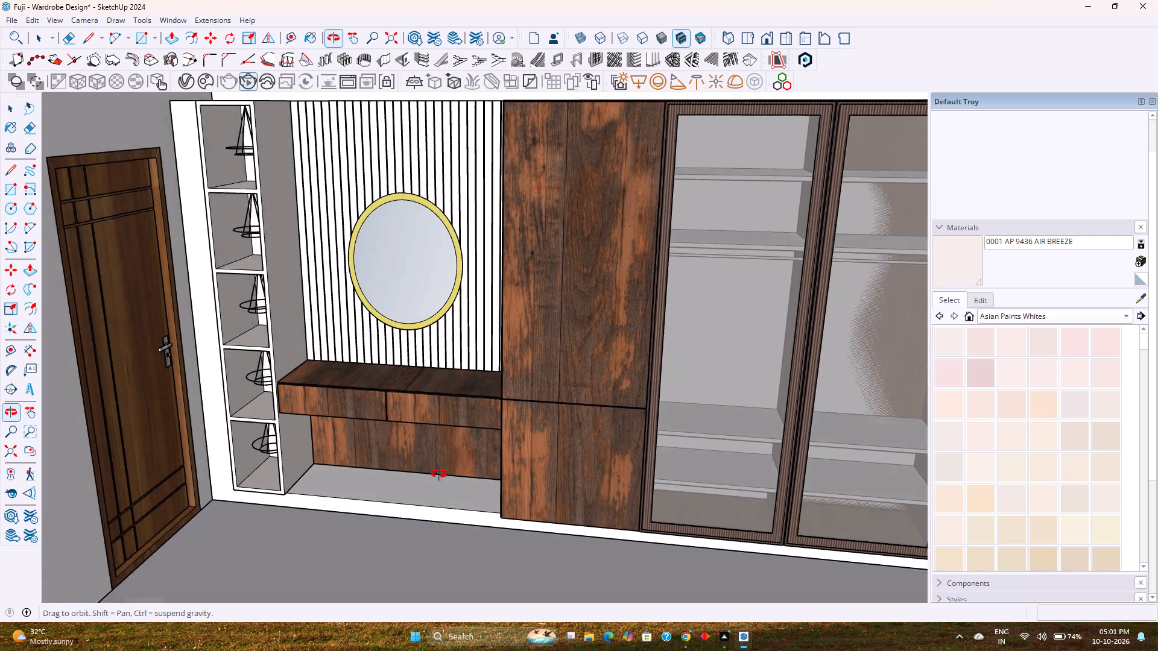
pyautogui.moveTo(439, 474); pyautogui.dragTo(432, 456, button='middle')
pyautogui.scroll(-5, 432, 456)
pyautogui.scroll(3, 635, 313)
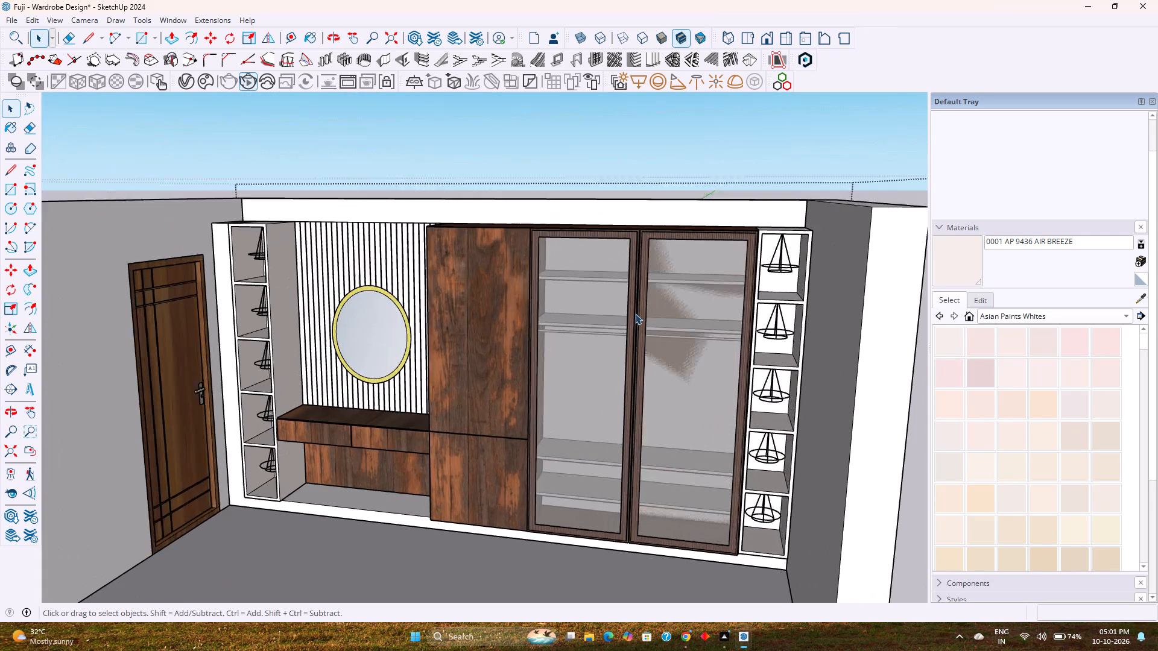
pyautogui.scroll(2, 677, 297)
pyautogui.moveTo(677, 297); pyautogui.dragTo(644, 427, button='middle')
pyautogui.scroll(3, 729, 334)
pyautogui.moveTo(717, 350); pyautogui.dragTo(729, 303, button='middle')
pyautogui.scroll(4, 753, 325)
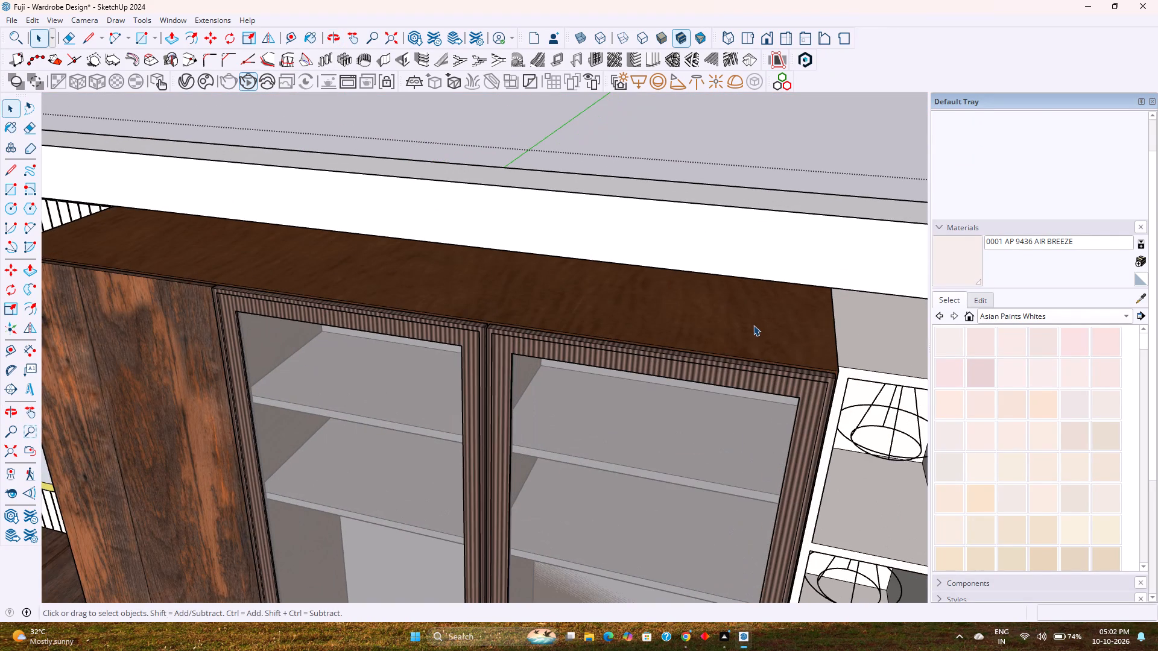
pyautogui.click(753, 325)
pyautogui.tripleClick(753, 325)
pyautogui.click(753, 325)
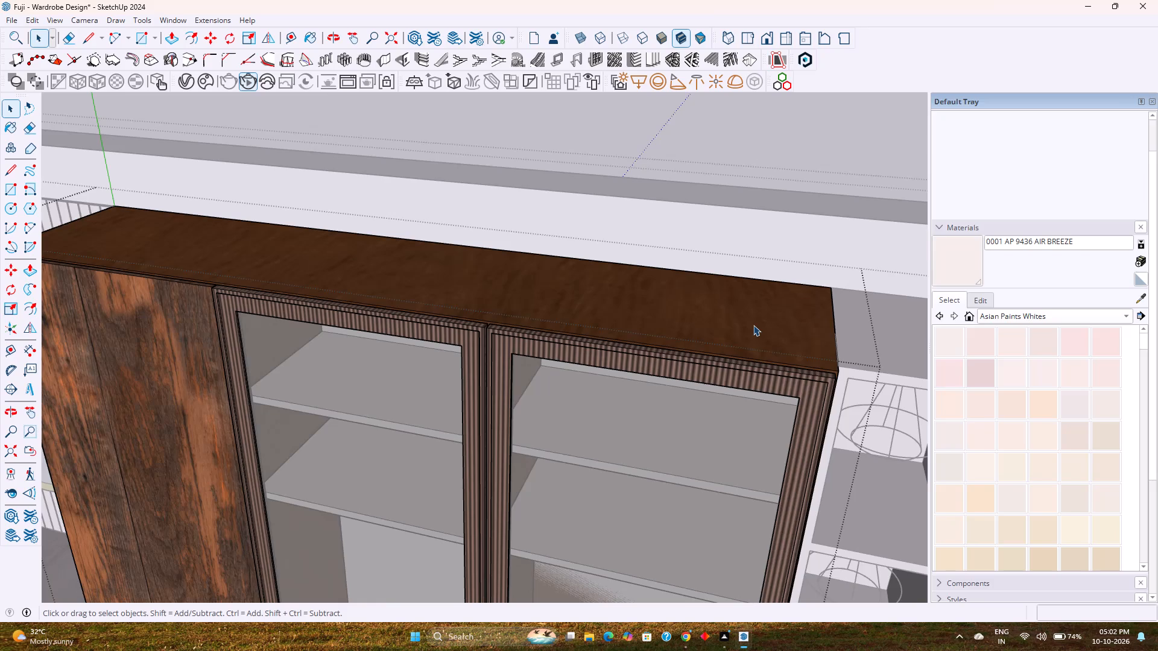
pyautogui.scroll(4, 768, 326)
pyautogui.scroll(-2, 771, 341)
pyautogui.press('Escape')
pyautogui.click(770, 343)
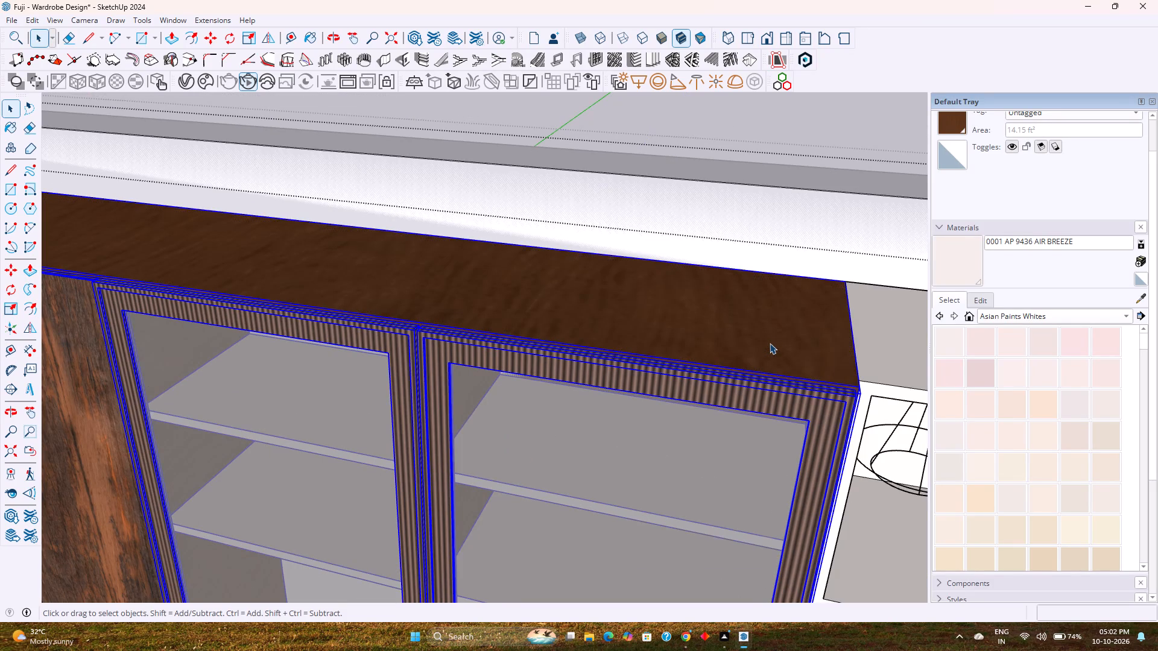
pyautogui.press('m')
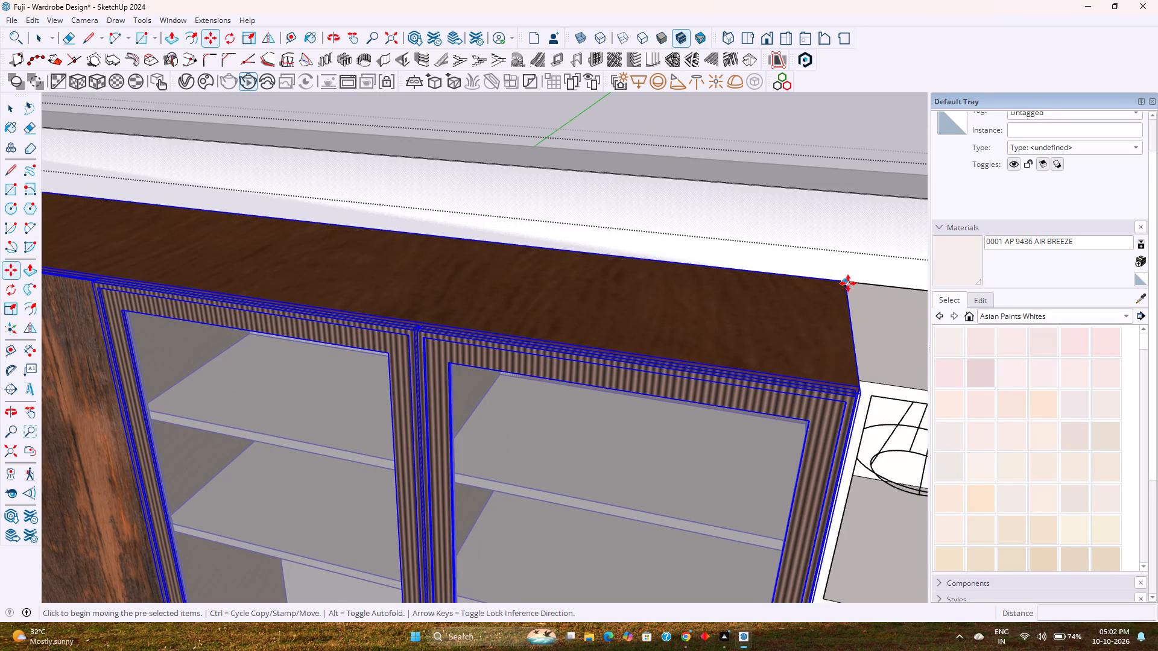
pyautogui.click(848, 283)
pyautogui.scroll(-5, 842, 324)
pyautogui.press('Up')
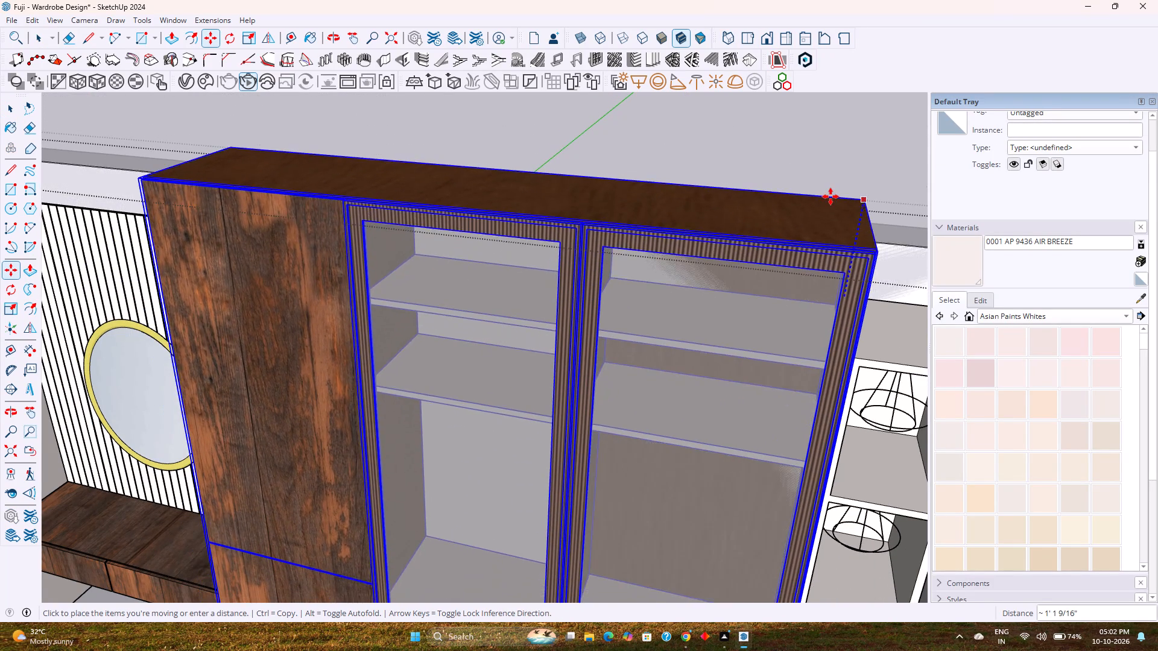
pyautogui.scroll(-2, 831, 197)
pyautogui.write("10'")
pyautogui.press('Return')
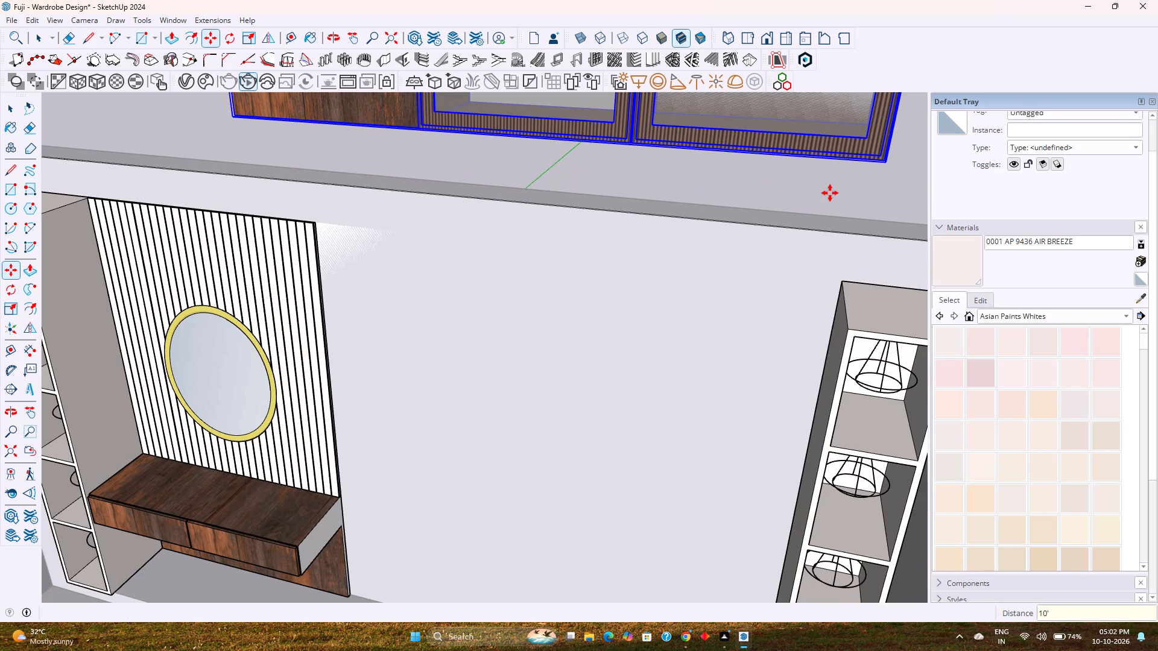
pyautogui.press('space')
# Open the raised wardrobe group for editing and hide the glass door at its outer end.
pyautogui.moveTo(857, 243); pyautogui.dragTo(420, 352, button='middle')
pyautogui.scroll(-2, 424, 347)
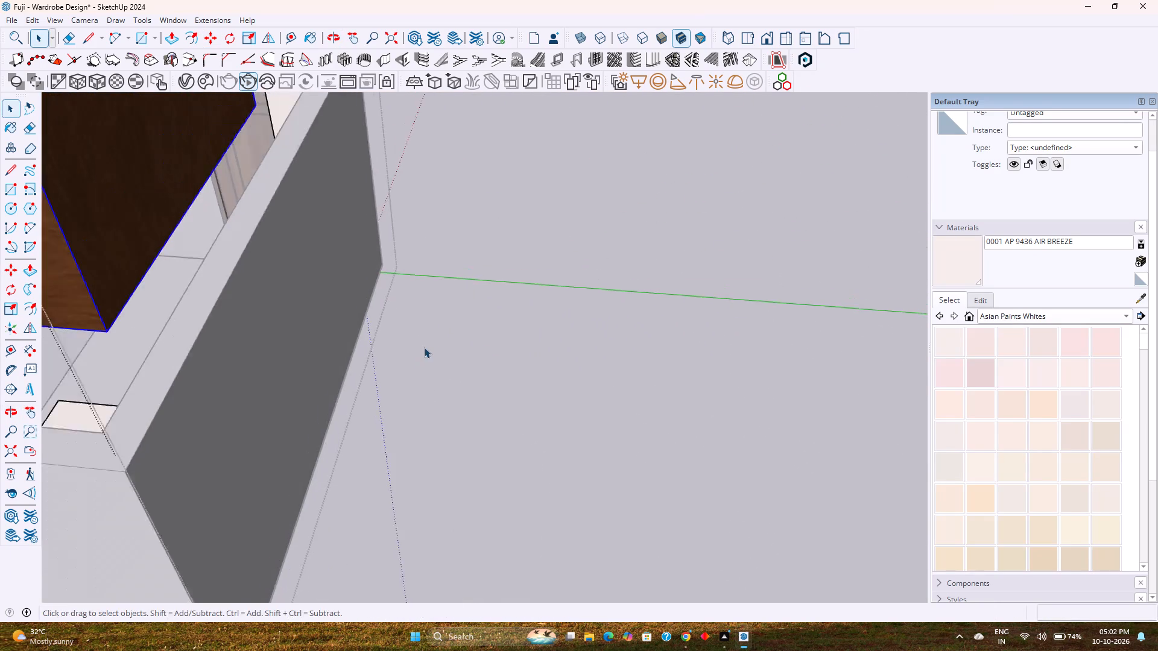
pyautogui.scroll(-1, 424, 347)
pyautogui.keyDown('shift'); pyautogui.moveTo(424, 345); pyautogui.dragTo(652, 572, button='middle'); pyautogui.keyUp('shift')
pyautogui.scroll(2, 685, 442)
pyautogui.moveTo(685, 442); pyautogui.dragTo(566, 376, button='middle')
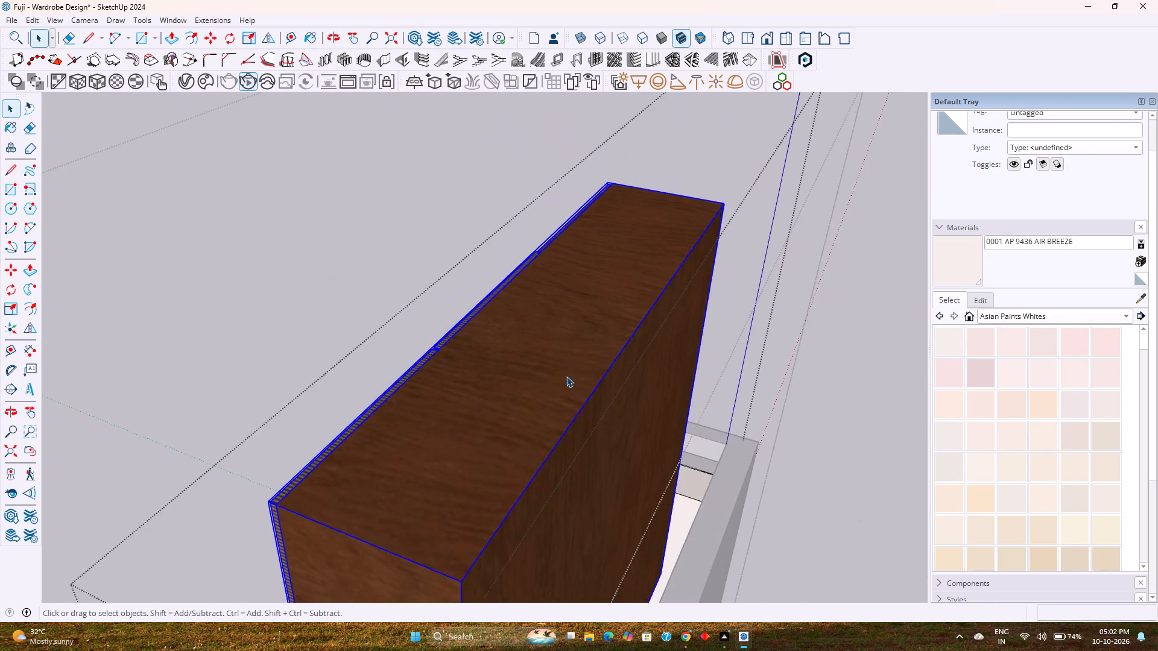
pyautogui.keyDown('shift'); pyautogui.scroll(-2, 566, 376); pyautogui.keyUp('shift')
pyautogui.keyDown('shift'); pyautogui.moveTo(600, 431); pyautogui.dragTo(624, 345, button='middle'); pyautogui.keyUp('shift')
pyautogui.moveTo(566, 392); pyautogui.dragTo(835, 349, button='middle')
pyautogui.scroll(-4, 689, 423)
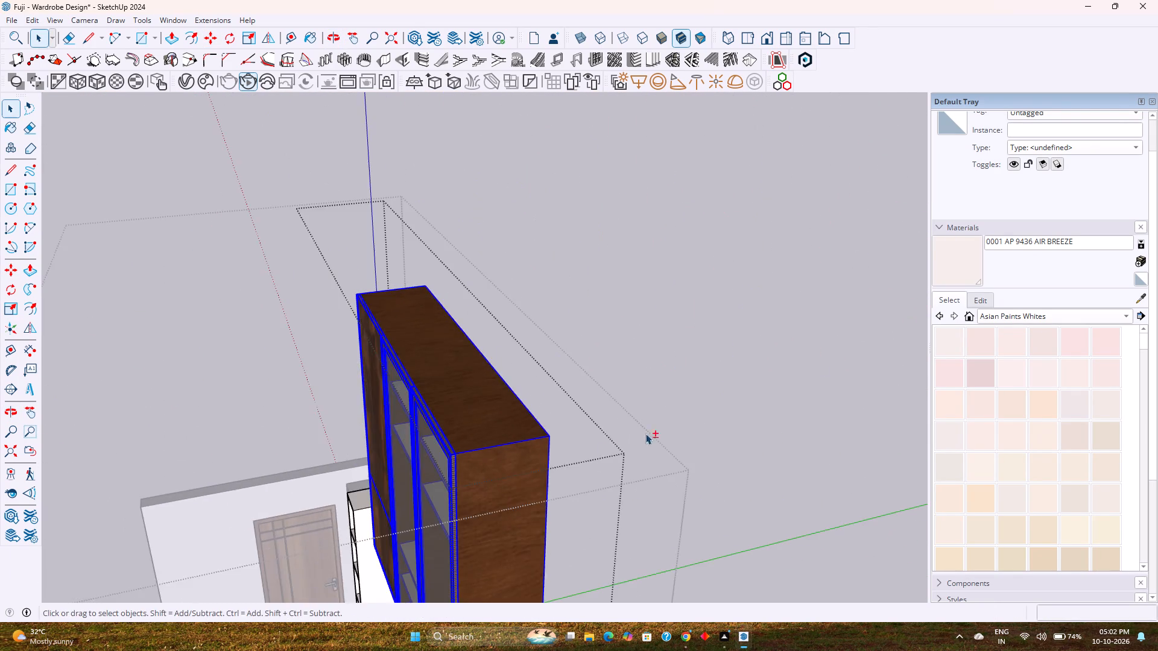
pyautogui.keyDown('shift'); pyautogui.moveTo(598, 445); pyautogui.dragTo(780, 373, button='middle'); pyautogui.keyUp('shift')
pyautogui.moveTo(674, 414); pyautogui.dragTo(929, 341, button='middle')
pyautogui.scroll(2, 709, 368)
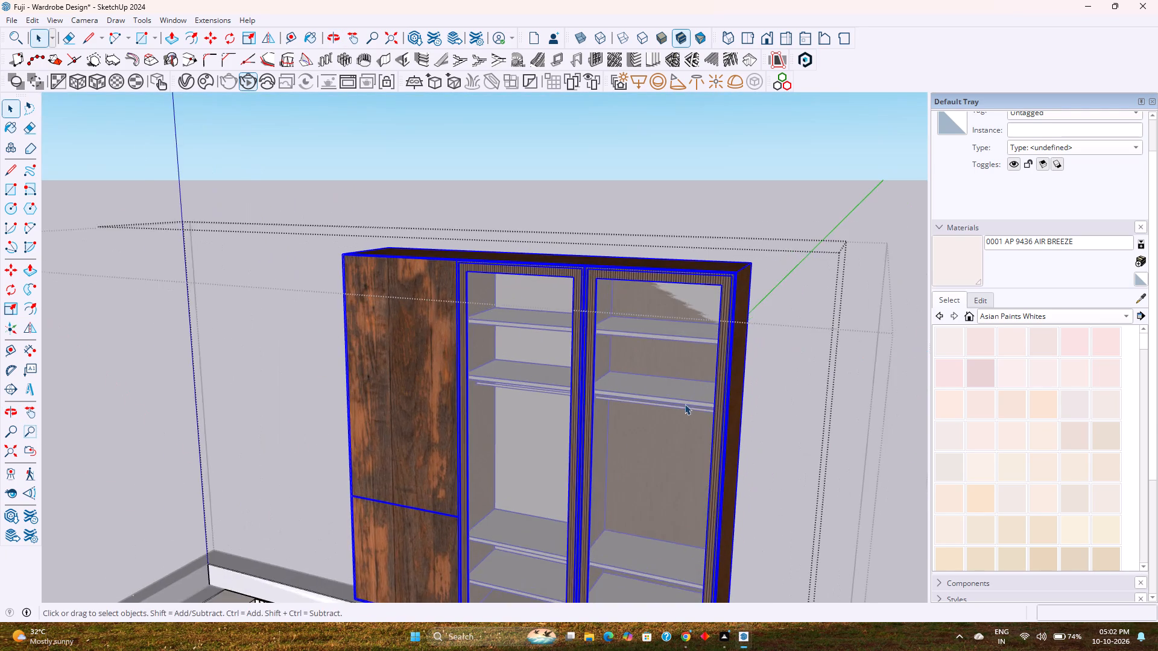
pyautogui.scroll(1, 685, 404)
pyautogui.moveTo(684, 409); pyautogui.dragTo(712, 382, button='middle')
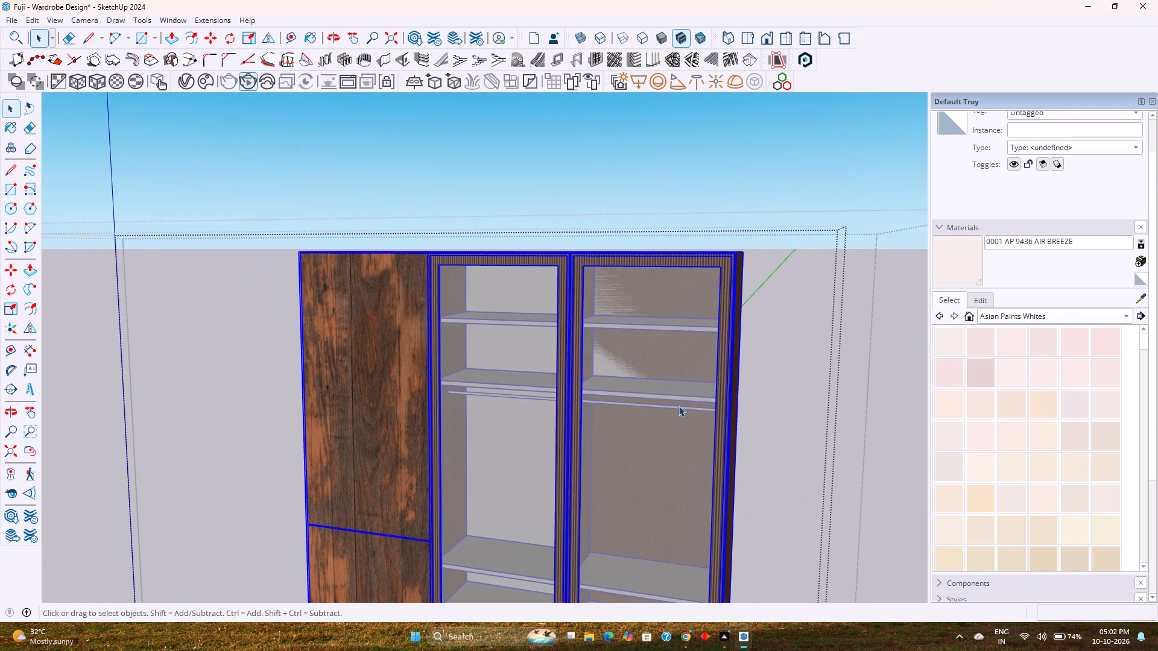
pyautogui.doubleClick(679, 406)
pyautogui.click(723, 370)
pyautogui.rightClick(723, 370)
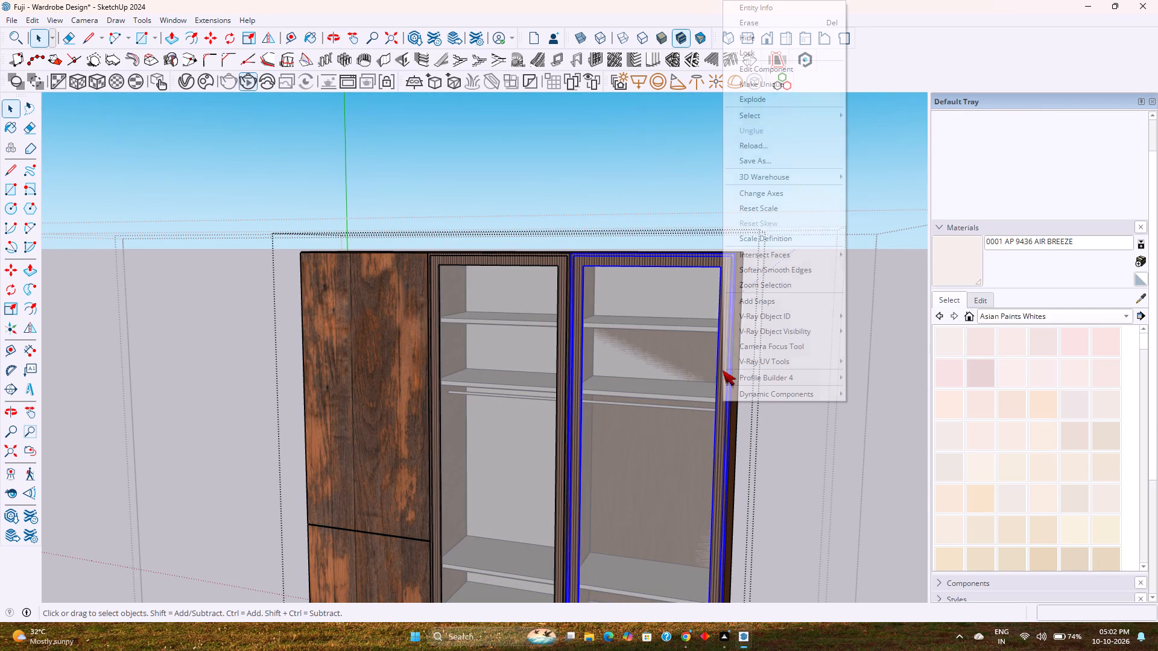
pyautogui.click(767, 31)
# Hide the remaining glass door, next to the wooden shutters, to expose the shelves behind it.
pyautogui.scroll(2, 703, 406)
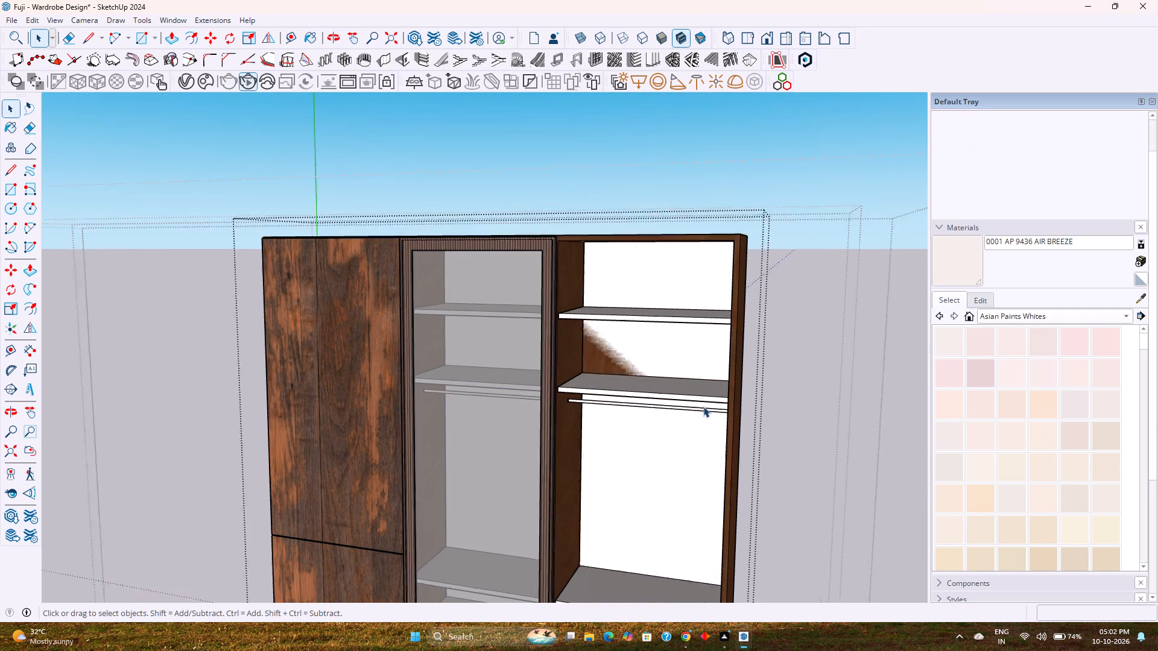
pyautogui.scroll(1, 703, 406)
pyautogui.moveTo(703, 406); pyautogui.dragTo(800, 320, button='middle')
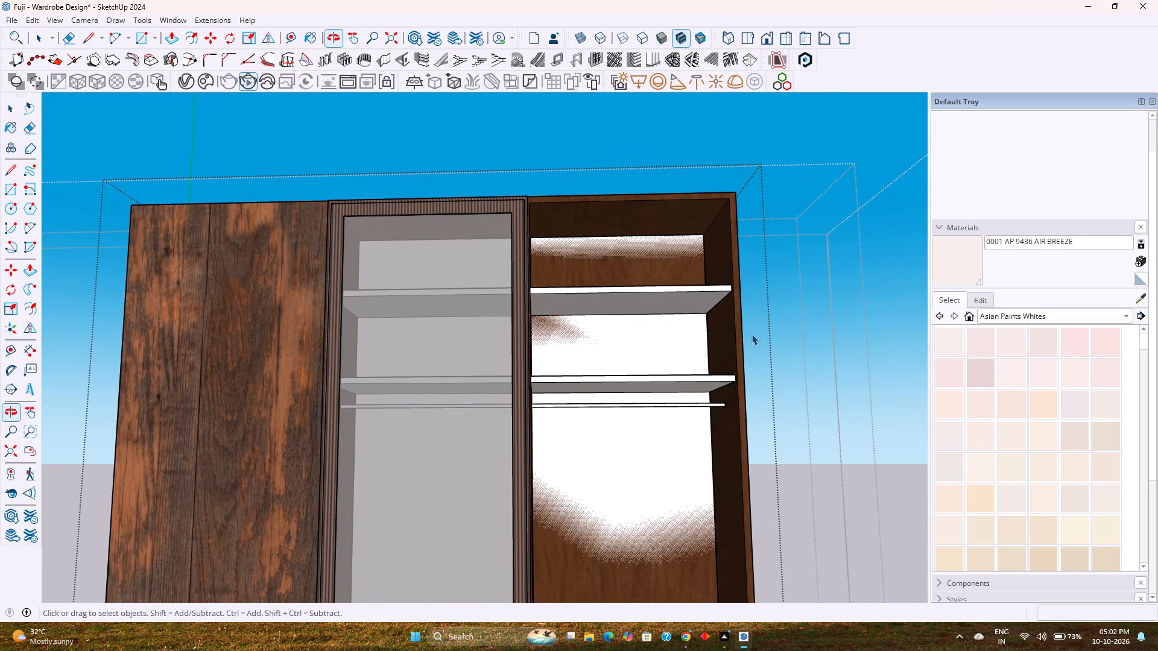
pyautogui.click(522, 334)
pyautogui.rightClick(522, 334)
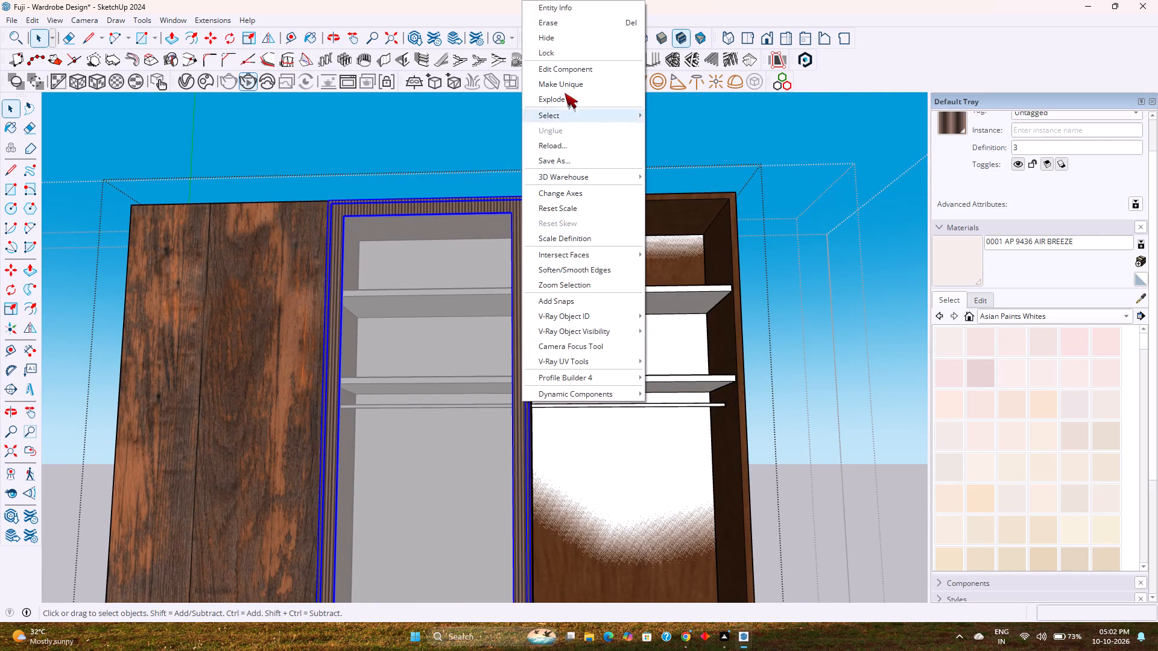
pyautogui.click(552, 31)
# Paint the outer bay's partition face, back panel and inner side panel with 0001 AP 9436 AIR BREEZE.
pyautogui.moveTo(568, 371); pyautogui.dragTo(459, 448, button='middle')
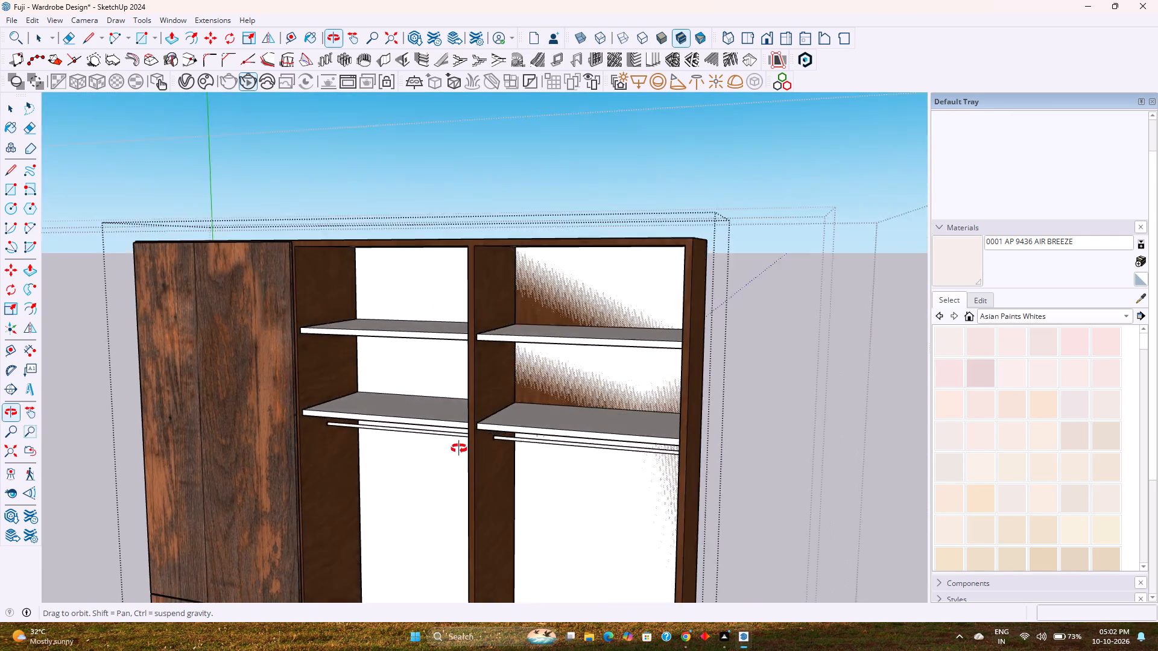
pyautogui.moveTo(459, 448); pyautogui.dragTo(349, 377, button='middle')
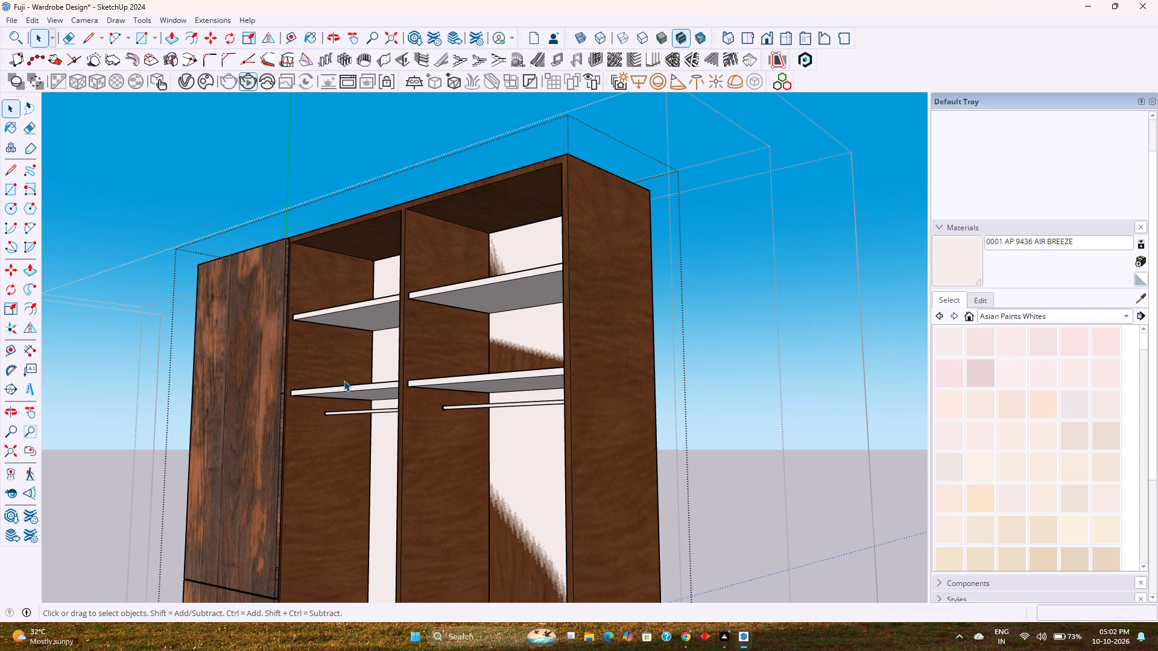
pyautogui.scroll(2, 466, 336)
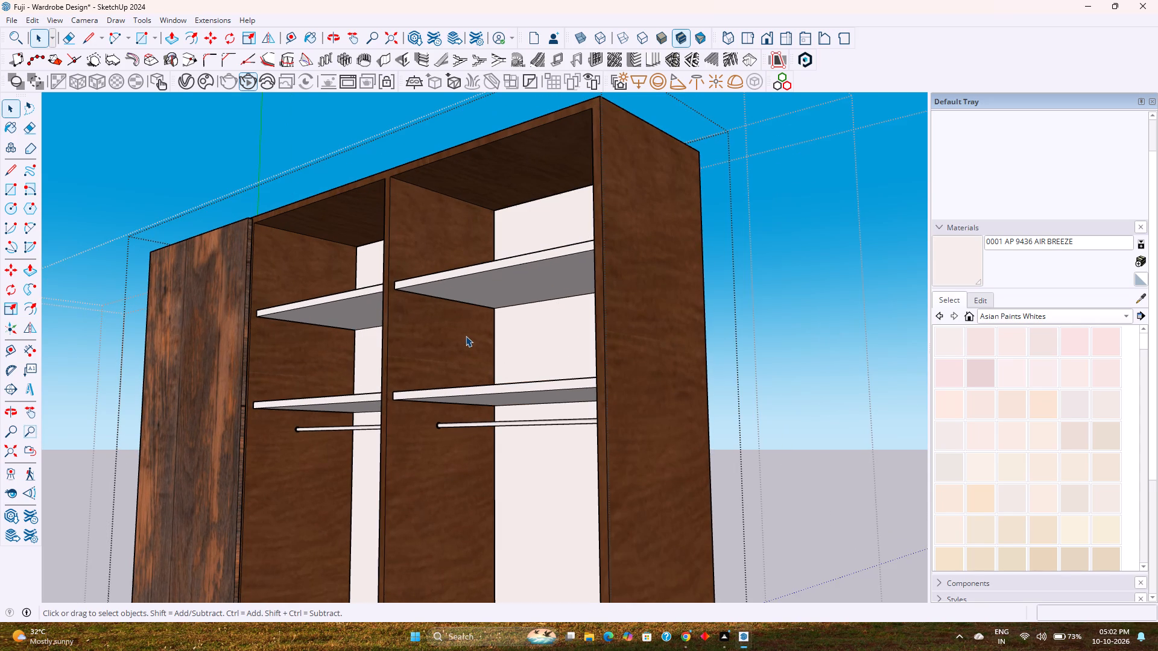
pyautogui.doubleClick(461, 335)
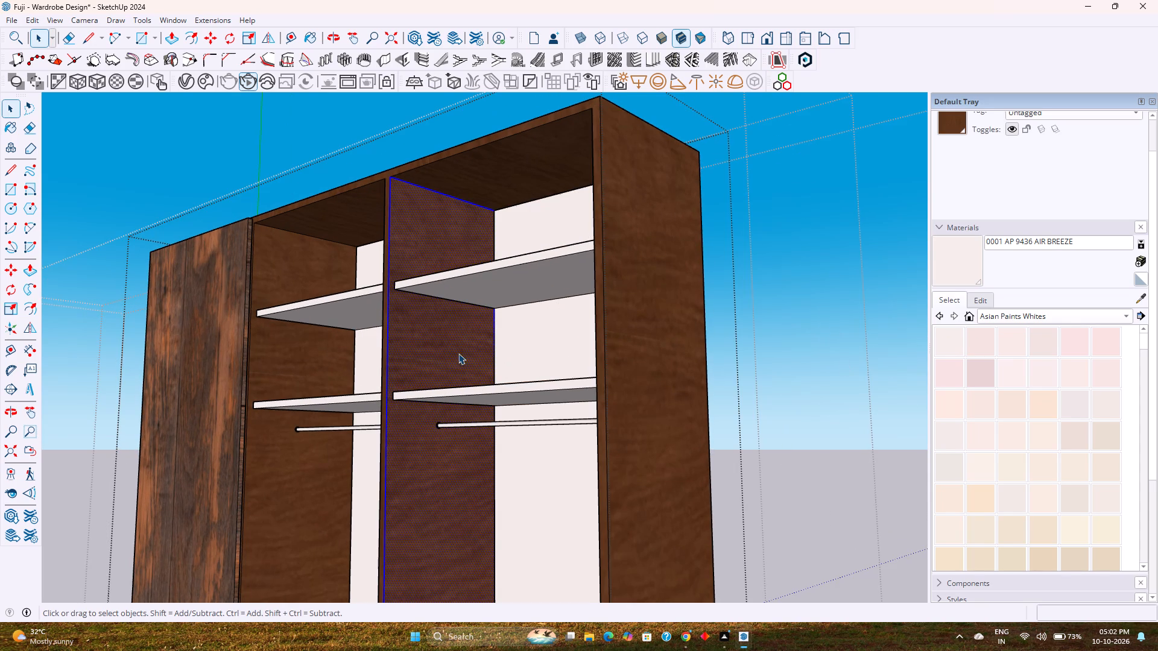
pyautogui.click(950, 334)
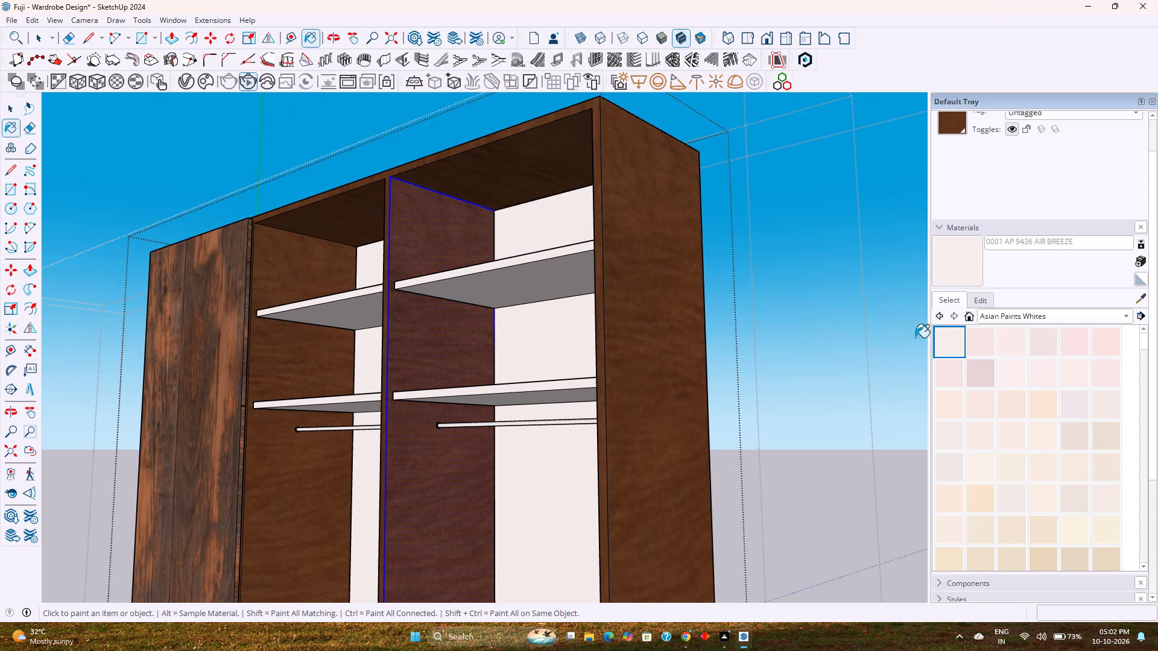
pyautogui.click(466, 342)
pyautogui.moveTo(468, 348); pyautogui.dragTo(647, 376, button='middle')
pyautogui.click(633, 358)
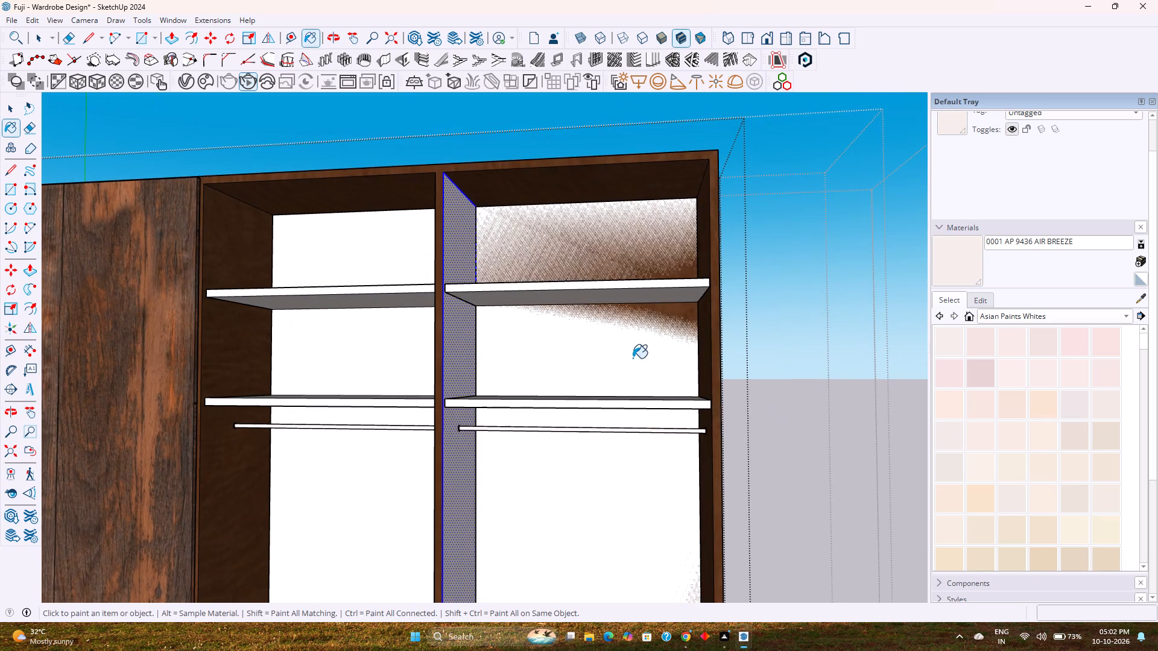
pyautogui.moveTo(638, 363); pyautogui.dragTo(744, 349, button='middle')
pyautogui.click(735, 345)
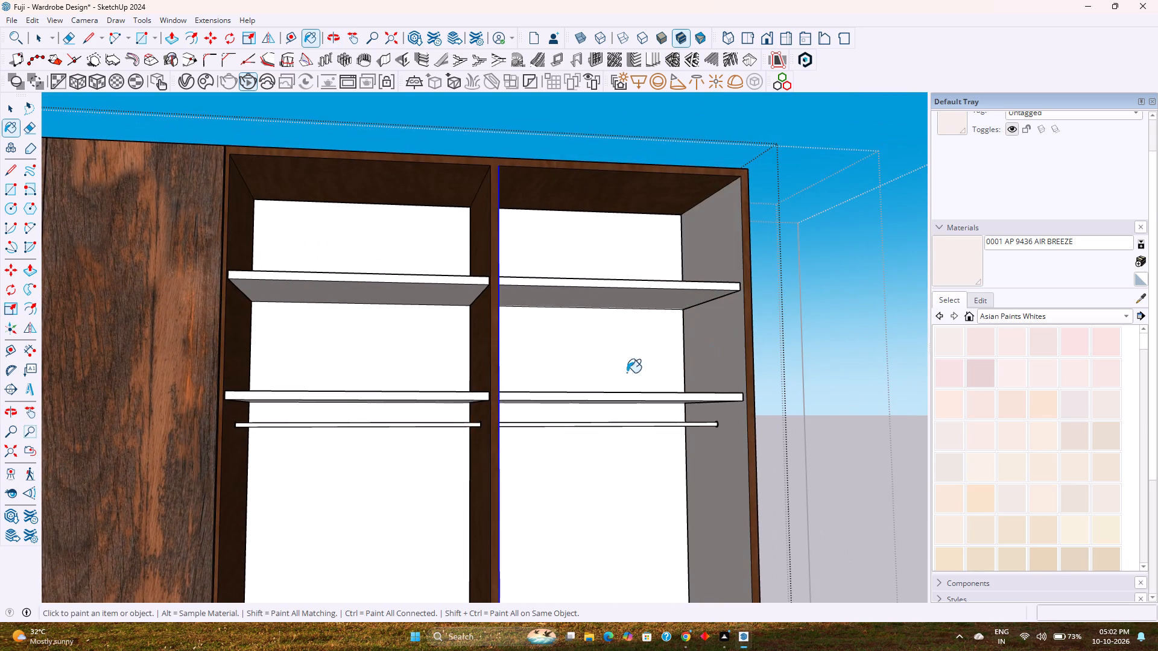
# Paint both inner side faces and the top underside of the bay beside the wooden shutters with 0001 AP 9436 AIR BREEZE.
pyautogui.scroll(3, 415, 371)
pyautogui.moveTo(437, 358); pyautogui.dragTo(552, 392, button='middle')
pyautogui.click(612, 371)
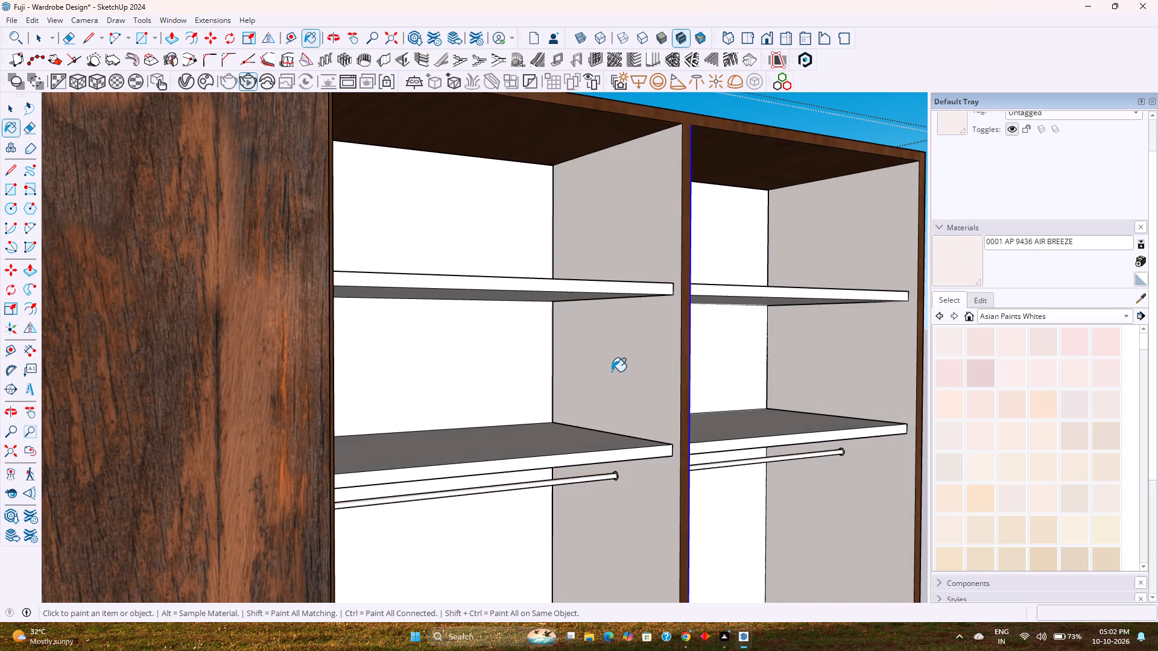
pyautogui.moveTo(603, 373); pyautogui.dragTo(478, 379, button='middle')
pyautogui.keyDown('shift'); pyautogui.moveTo(467, 377); pyautogui.dragTo(634, 404, button='middle'); pyautogui.keyUp('shift')
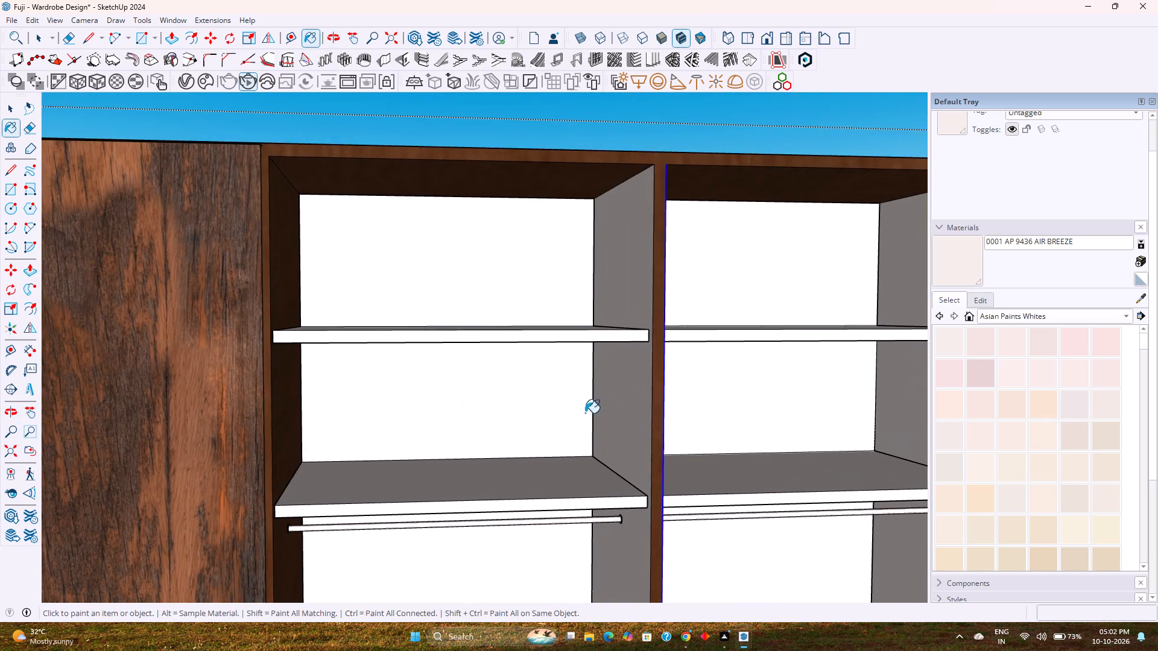
pyautogui.moveTo(583, 414); pyautogui.dragTo(538, 407, button='middle')
pyautogui.click(279, 416)
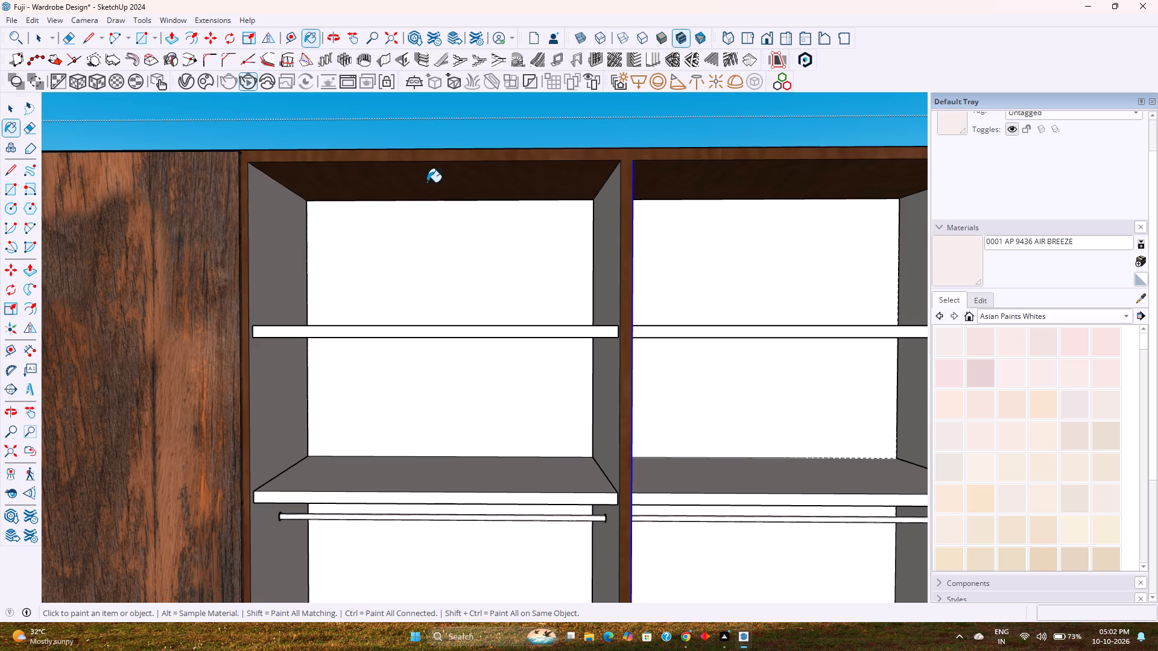
pyautogui.click(427, 182)
# Paint the outer bay's top underside and the bottom panels of both open bays with 0001 AP 9436 AIR BREEZE.
pyautogui.scroll(-9, 427, 311)
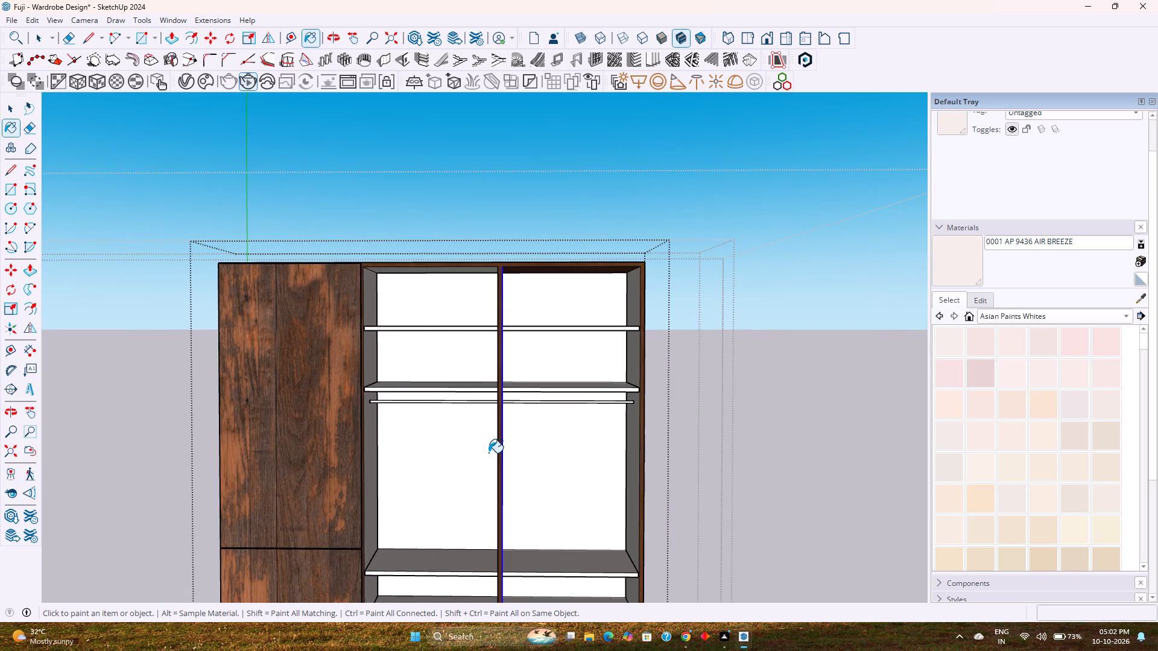
pyautogui.scroll(-1, 489, 453)
pyautogui.moveTo(489, 464); pyautogui.dragTo(519, 333, button='middle')
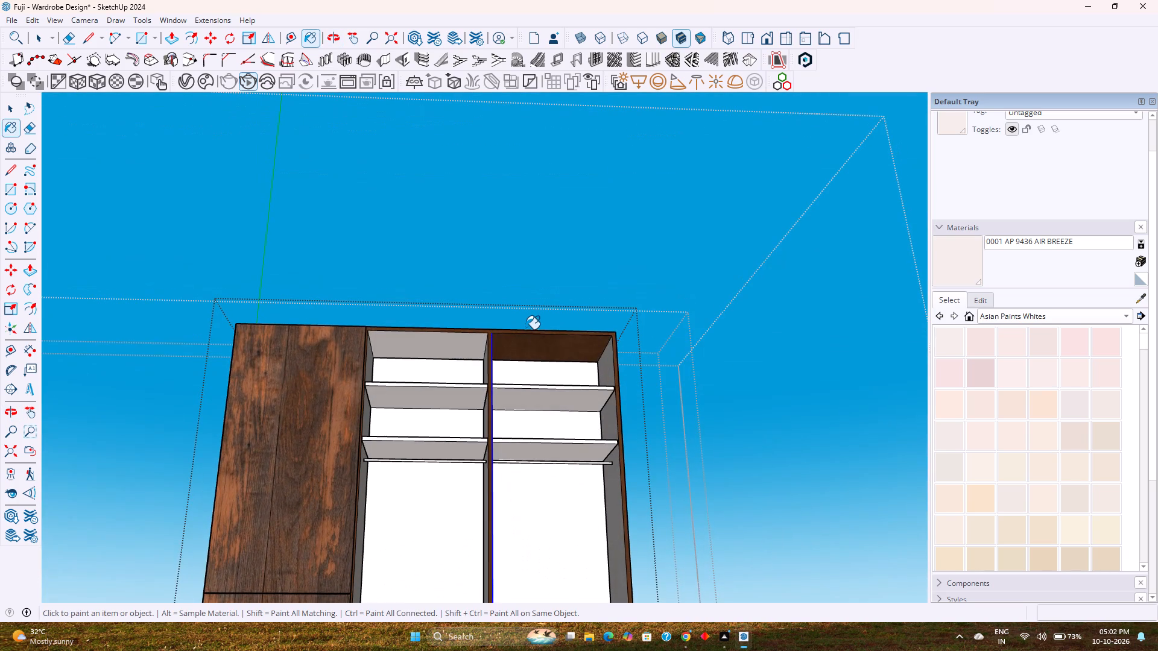
pyautogui.click(534, 341)
pyautogui.scroll(-7, 534, 341)
pyautogui.moveTo(540, 407); pyautogui.dragTo(535, 583, button='middle')
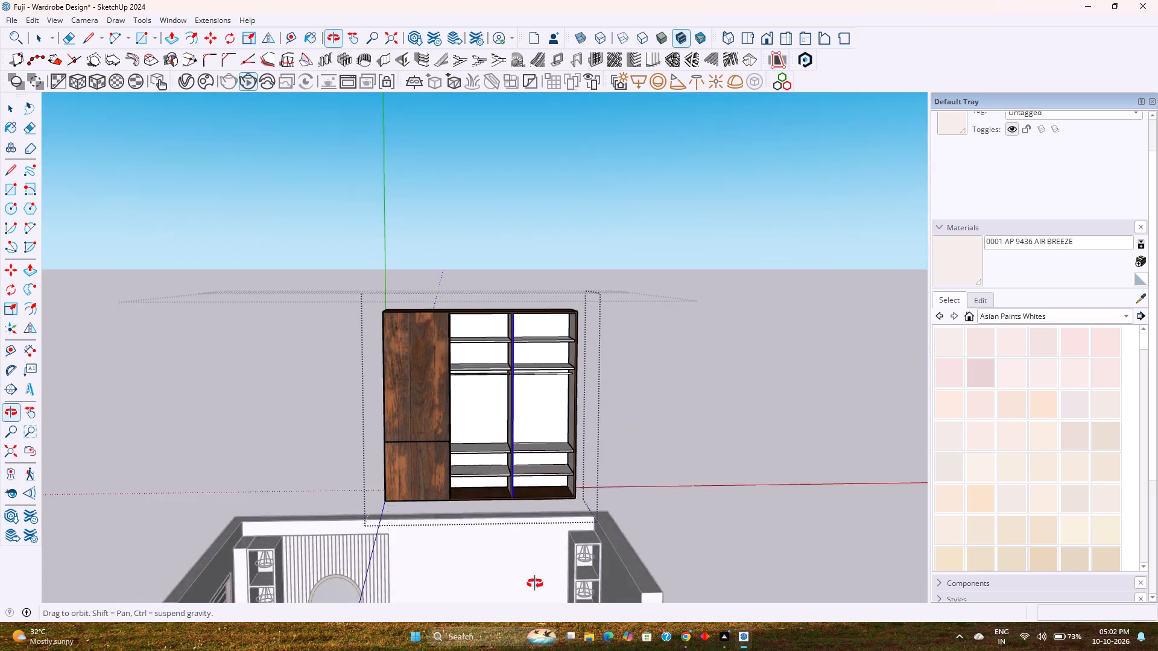
pyautogui.moveTo(535, 583); pyautogui.dragTo(534, 587, button='middle')
pyautogui.scroll(11, 536, 477)
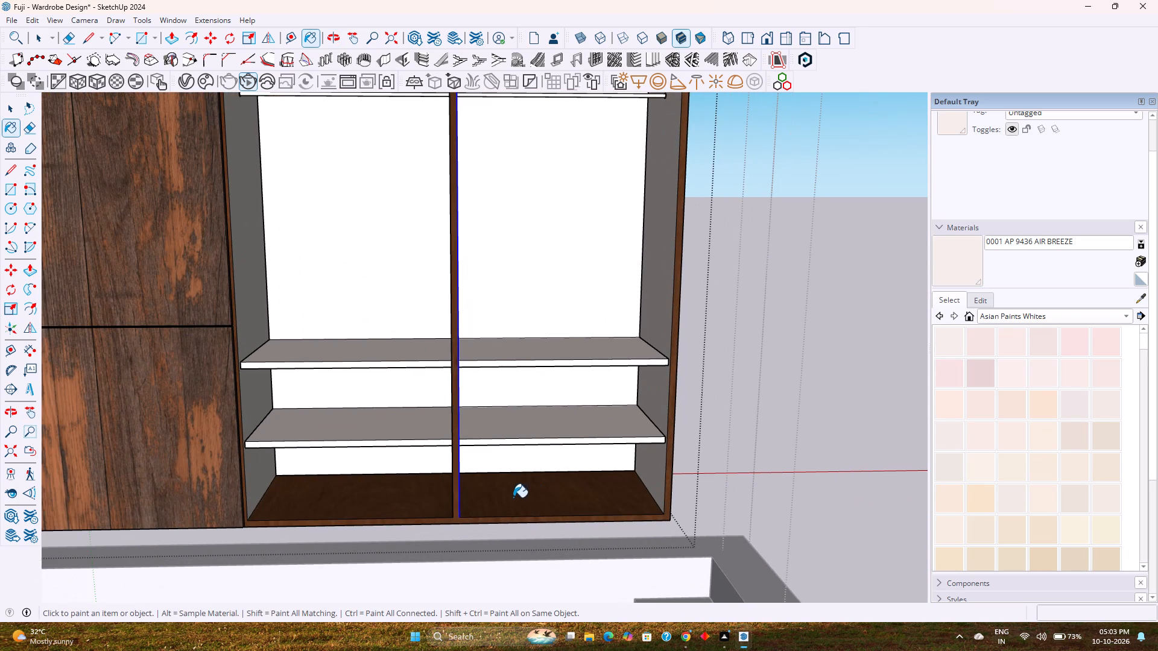
pyautogui.click(510, 495)
pyautogui.click(387, 500)
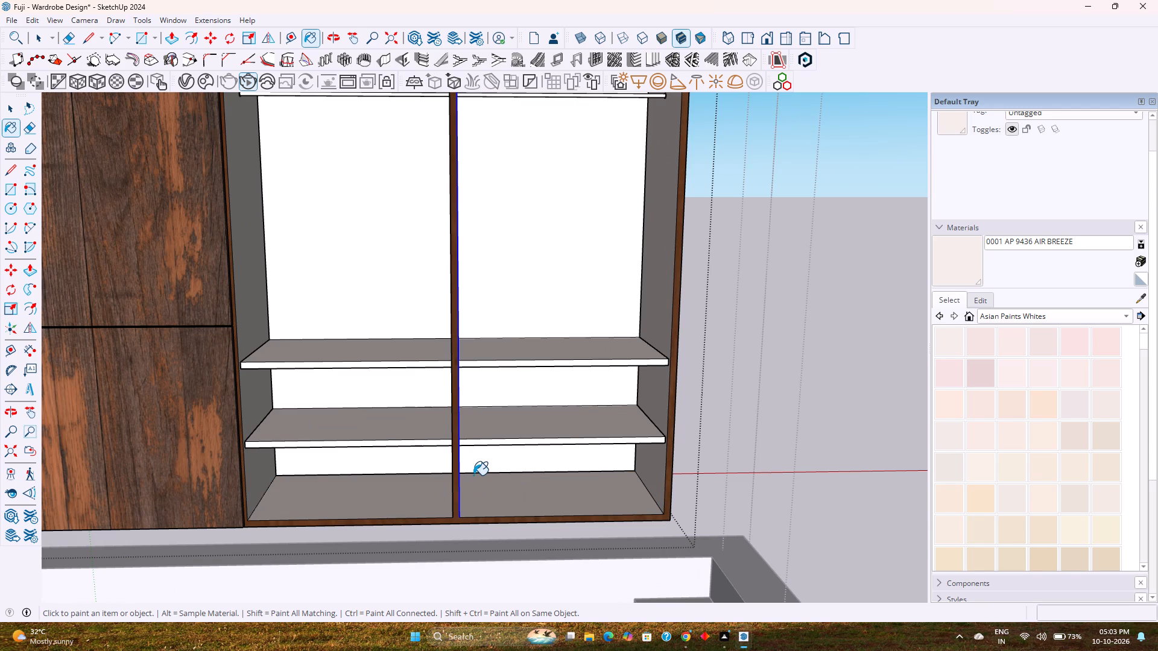
pyautogui.press('space')
# Reopen the wardrobe group for editing and unhide its two glass doors.
pyautogui.scroll(-3, 473, 475)
pyautogui.keyDown('shift'); pyautogui.moveTo(475, 472); pyautogui.dragTo(496, 565, button='middle'); pyautogui.keyUp('shift')
pyautogui.scroll(-3, 486, 516)
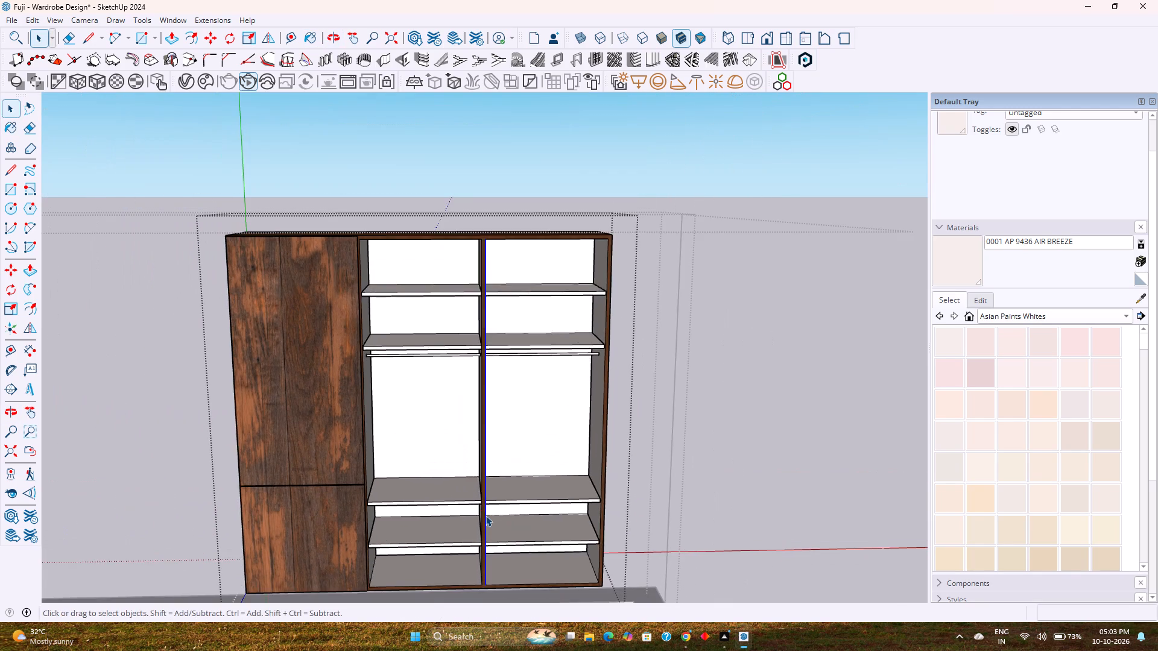
pyautogui.moveTo(486, 515); pyautogui.dragTo(477, 477, button='middle')
pyautogui.scroll(-2, 479, 470)
pyautogui.click(694, 462)
pyautogui.moveTo(707, 463); pyautogui.dragTo(603, 452, button='middle')
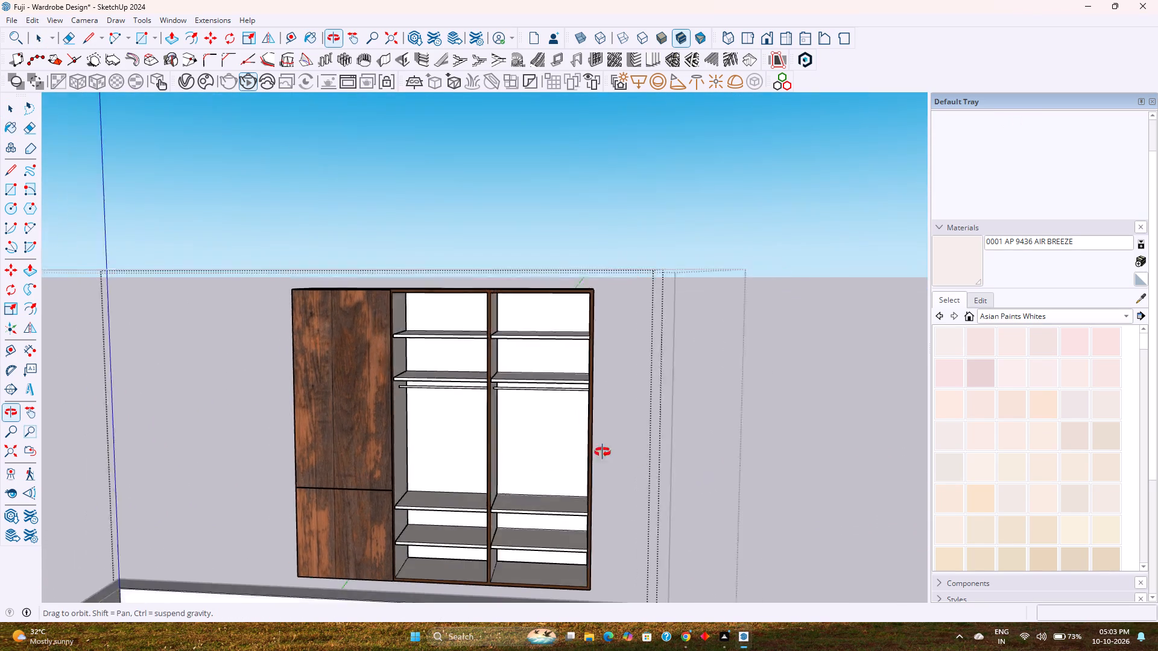
pyautogui.moveTo(603, 452); pyautogui.dragTo(562, 458, button='middle')
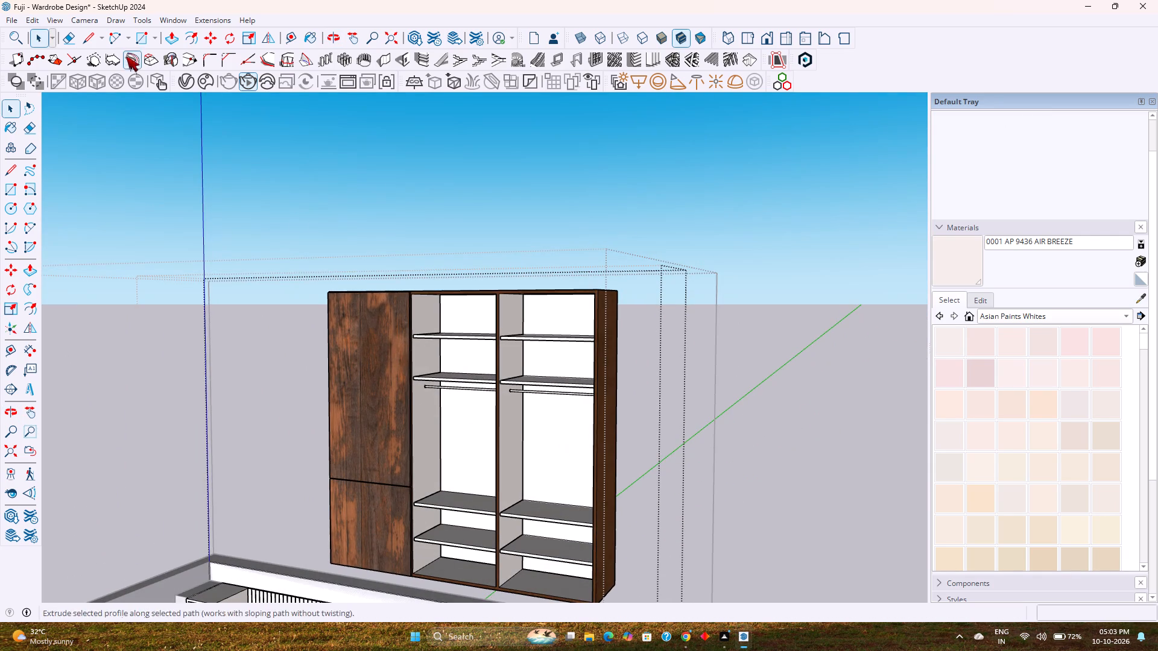
pyautogui.click(393, 344)
pyautogui.click(393, 344)
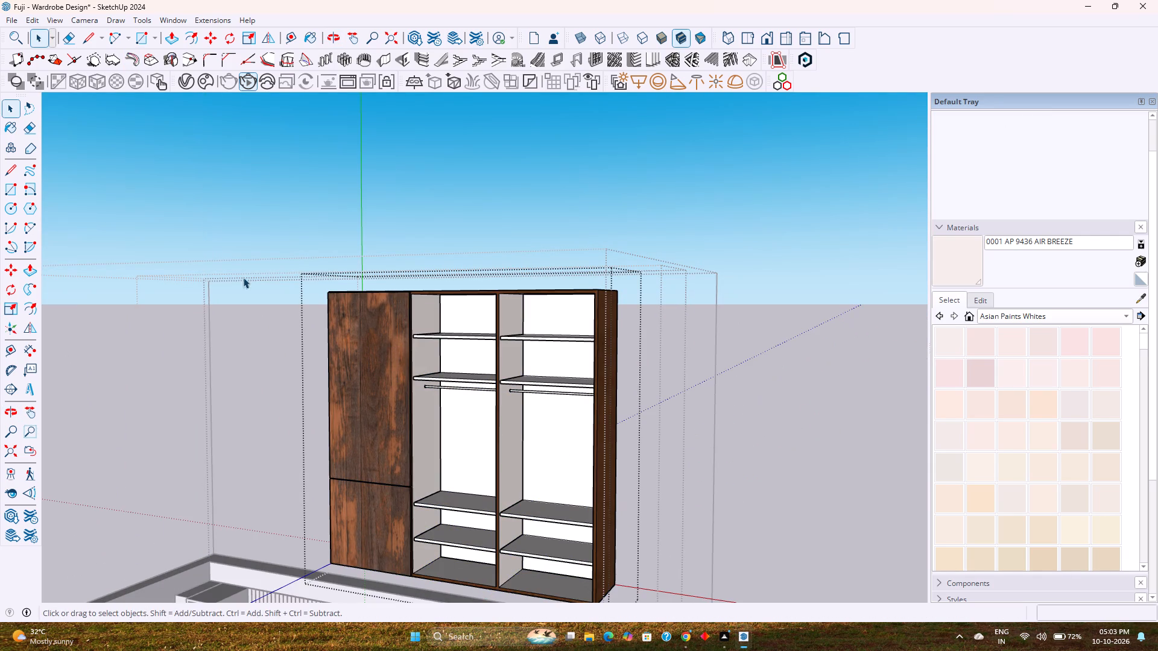
pyautogui.click(33, 20)
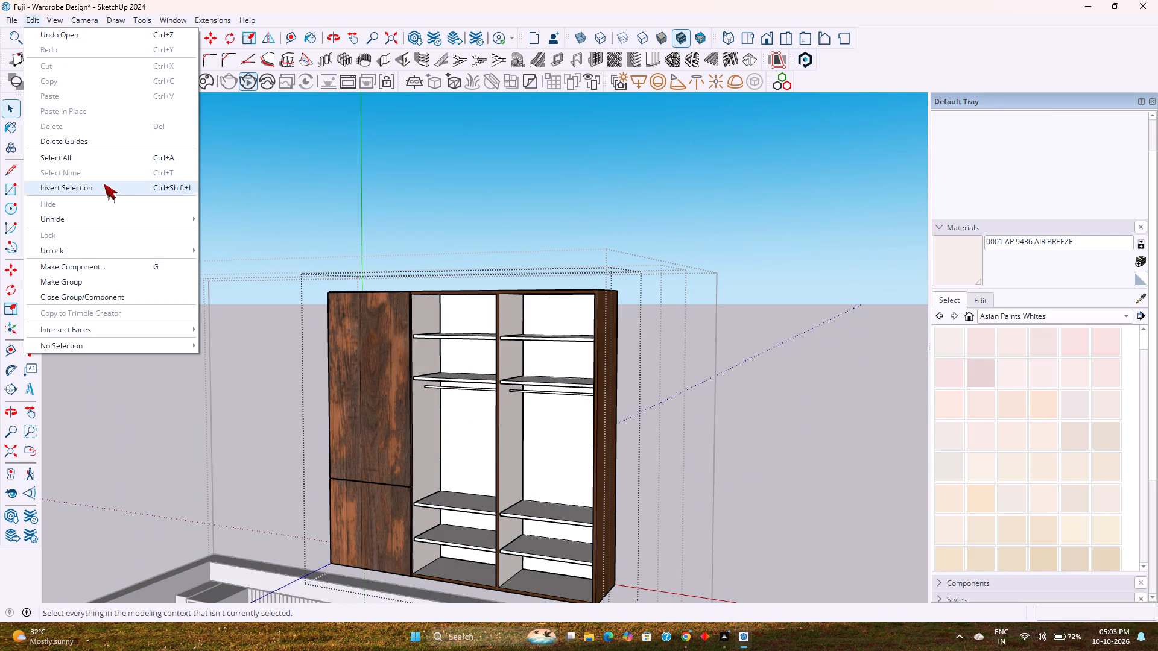
pyautogui.click(113, 215)
pyautogui.click(227, 253)
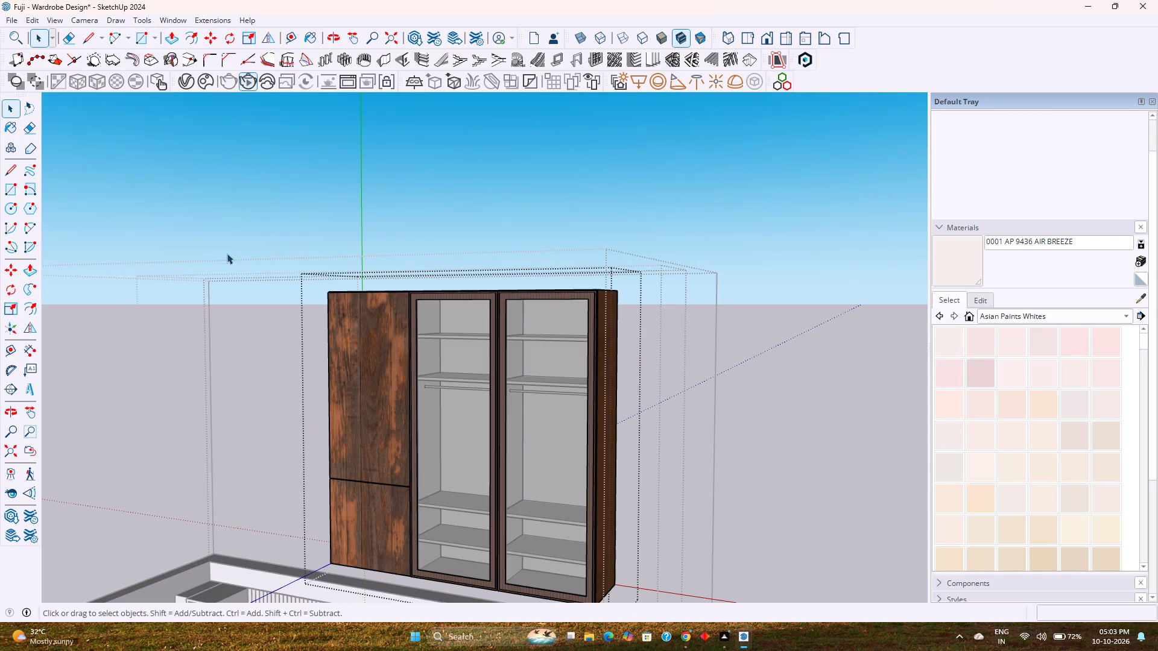
# Move the whole wardrobe unit, including its doors, 10' straight down along the vertical axis, back into the room.
pyautogui.moveTo(606, 361); pyautogui.dragTo(614, 447, button='middle')
pyautogui.press('Escape')
pyautogui.click(603, 309)
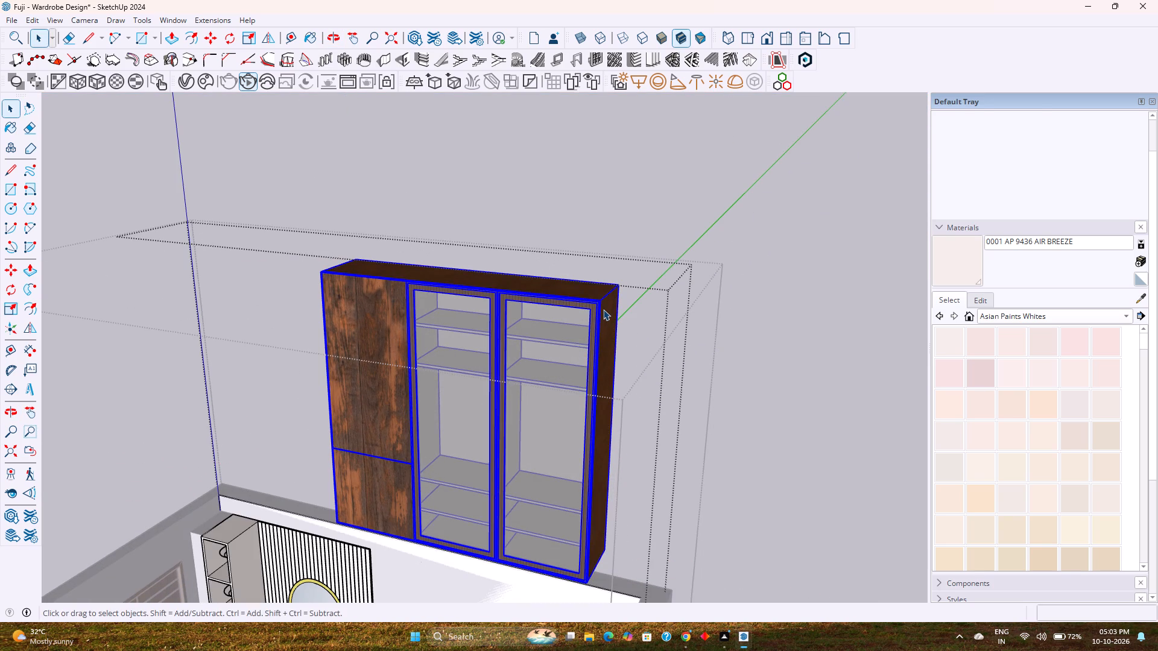
pyautogui.press('m')
pyautogui.click(618, 288)
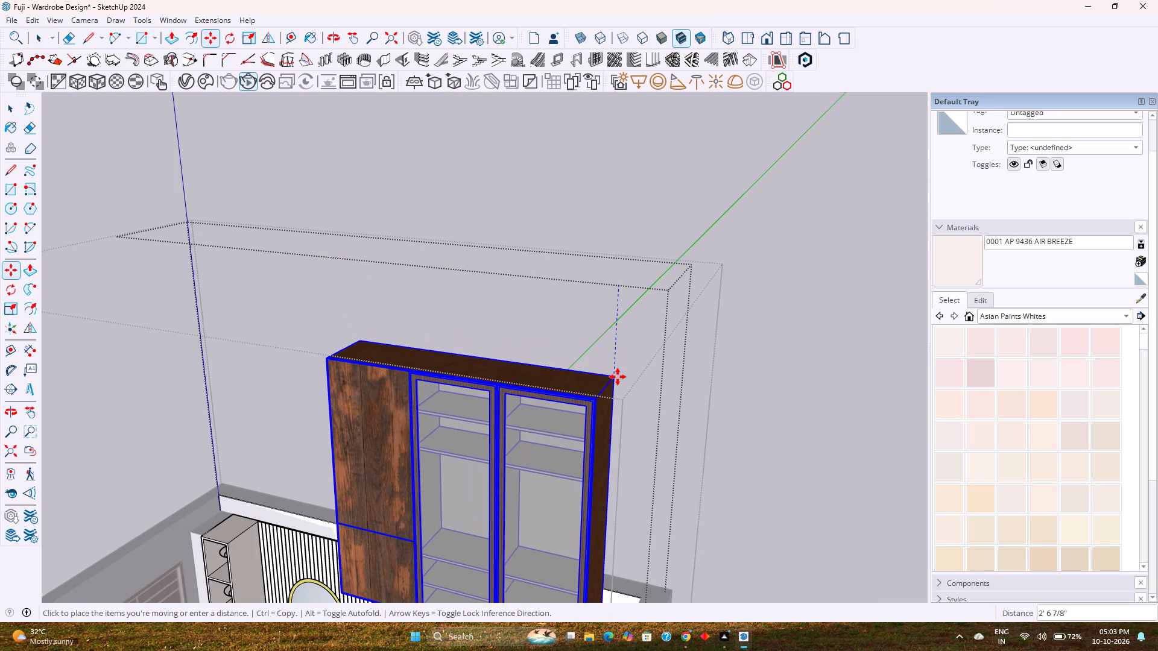
pyautogui.press('Up')
pyautogui.write('10')
pyautogui.press("'")
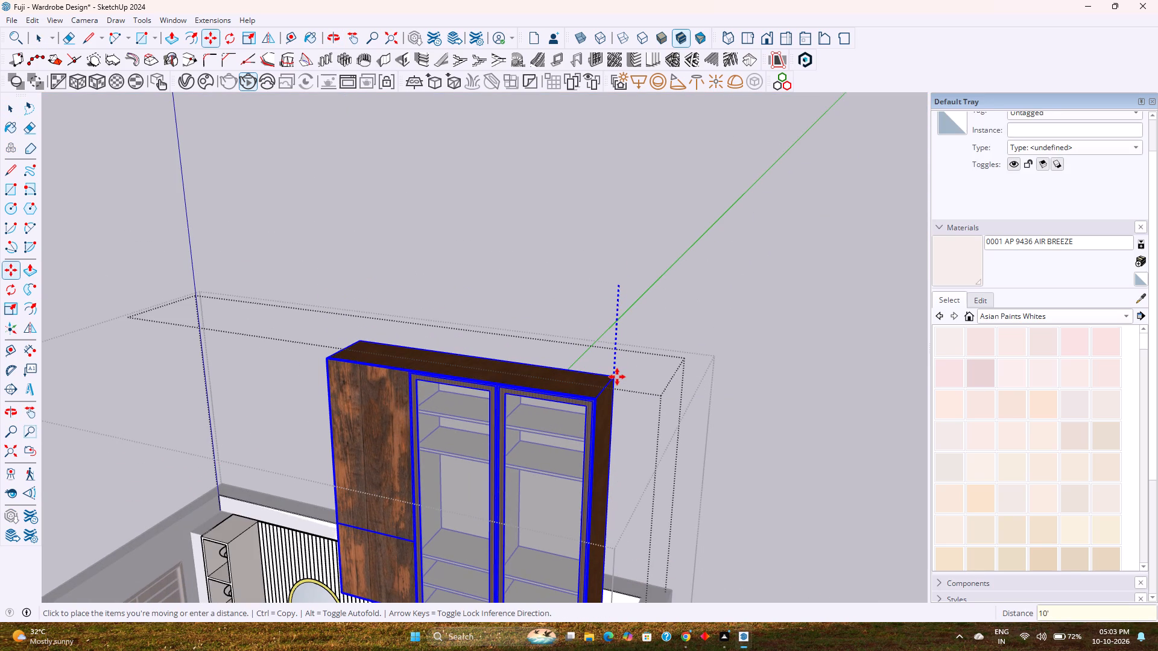
pyautogui.press('Return')
pyautogui.press('space')
pyautogui.moveTo(558, 434); pyautogui.dragTo(595, 389, button='middle')
pyautogui.scroll(-5, 605, 387)
pyautogui.keyDown('shift'); pyautogui.moveTo(585, 402); pyautogui.dragTo(587, 345, button='middle'); pyautogui.keyUp('shift')
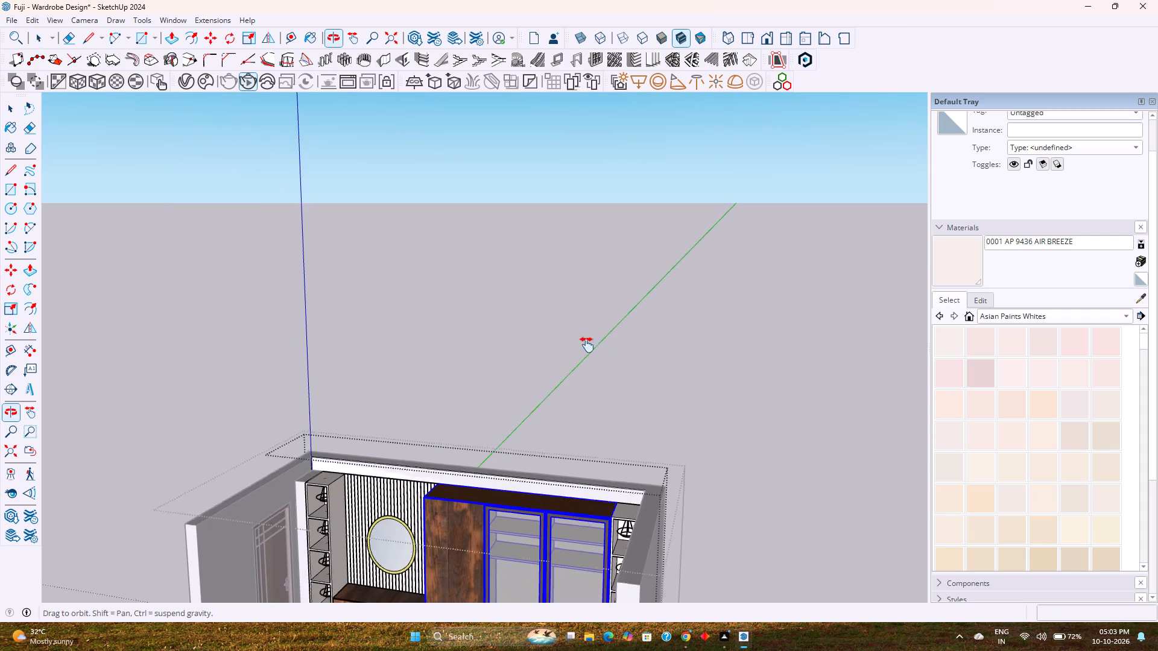
pyautogui.keyDown('shift'); pyautogui.moveTo(587, 345); pyautogui.dragTo(589, 333, button='middle'); pyautogui.keyUp('shift')
pyautogui.click(622, 319)
# Set the model to the front view and save the file.
pyautogui.click(764, 36)
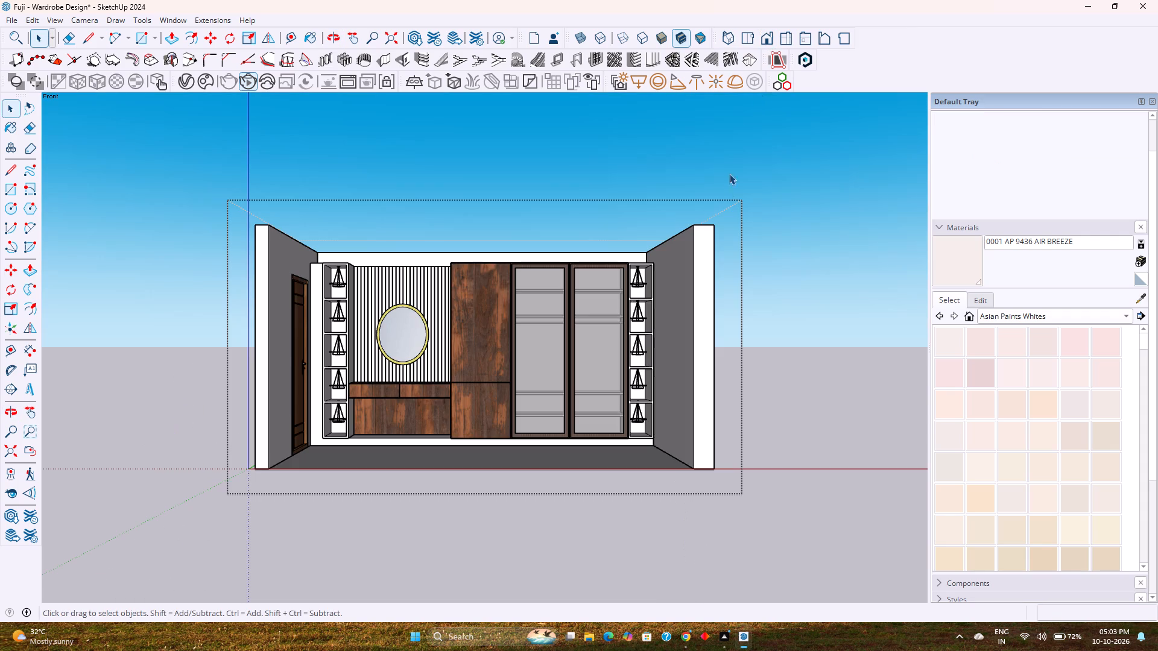
pyautogui.hotkey('ctrl', 's')
# Examine the full wardrobe wall from the front, including the dressing unit, shutters, glass doors and side shelves.
pyautogui.scroll(2, 537, 427)
pyautogui.scroll(9, 461, 394)
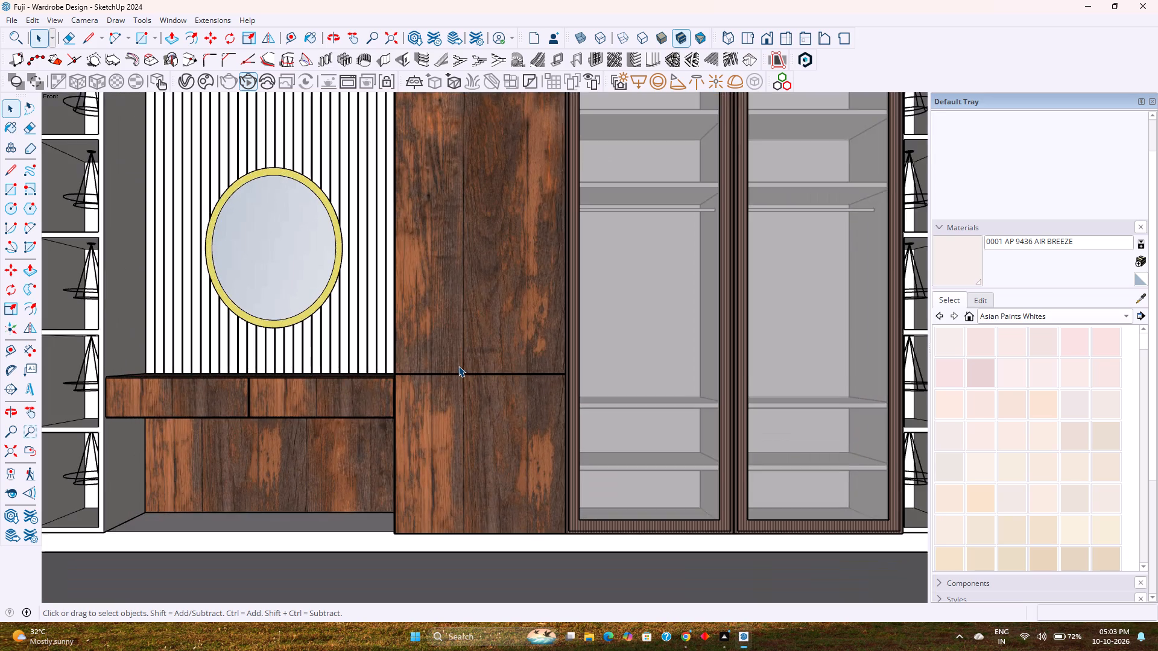
pyautogui.moveTo(458, 366); pyautogui.dragTo(457, 380, button='middle')
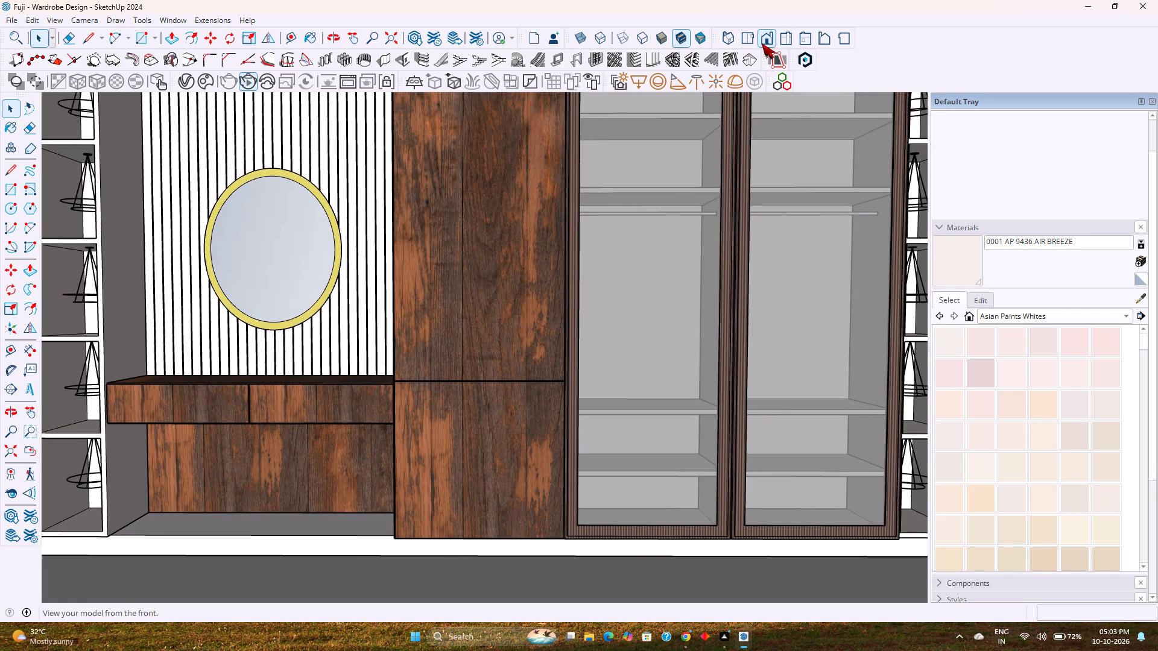
pyautogui.click(761, 43)
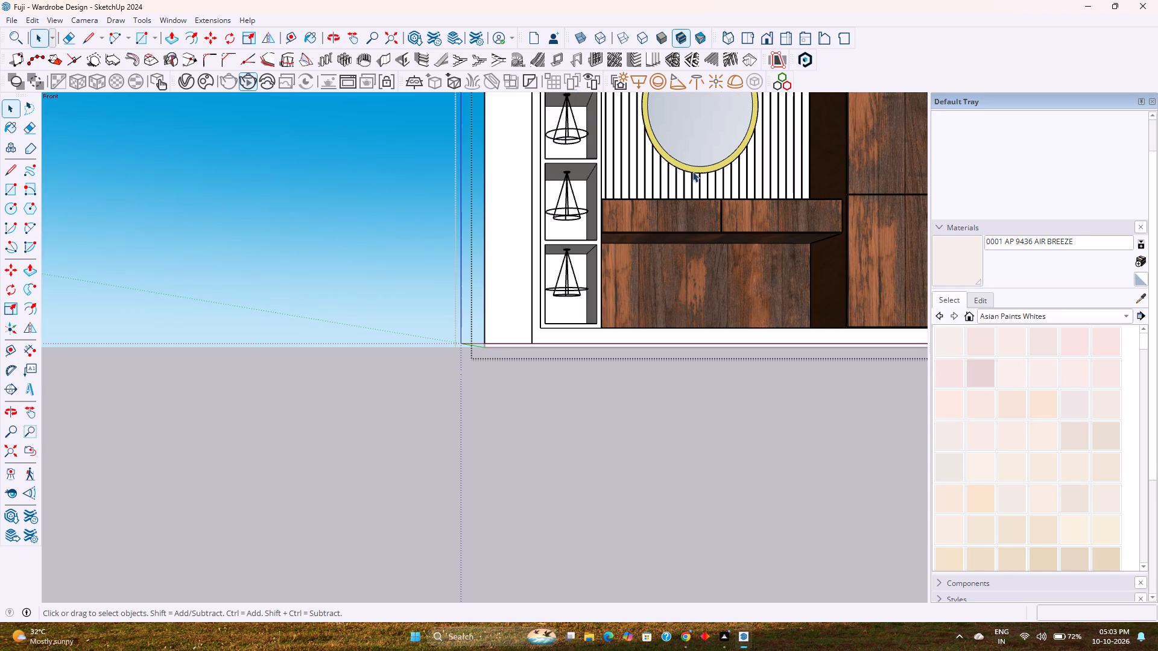
pyautogui.keyDown('shift'); pyautogui.moveTo(689, 225); pyautogui.dragTo(446, 394, button='middle'); pyautogui.keyUp('shift')
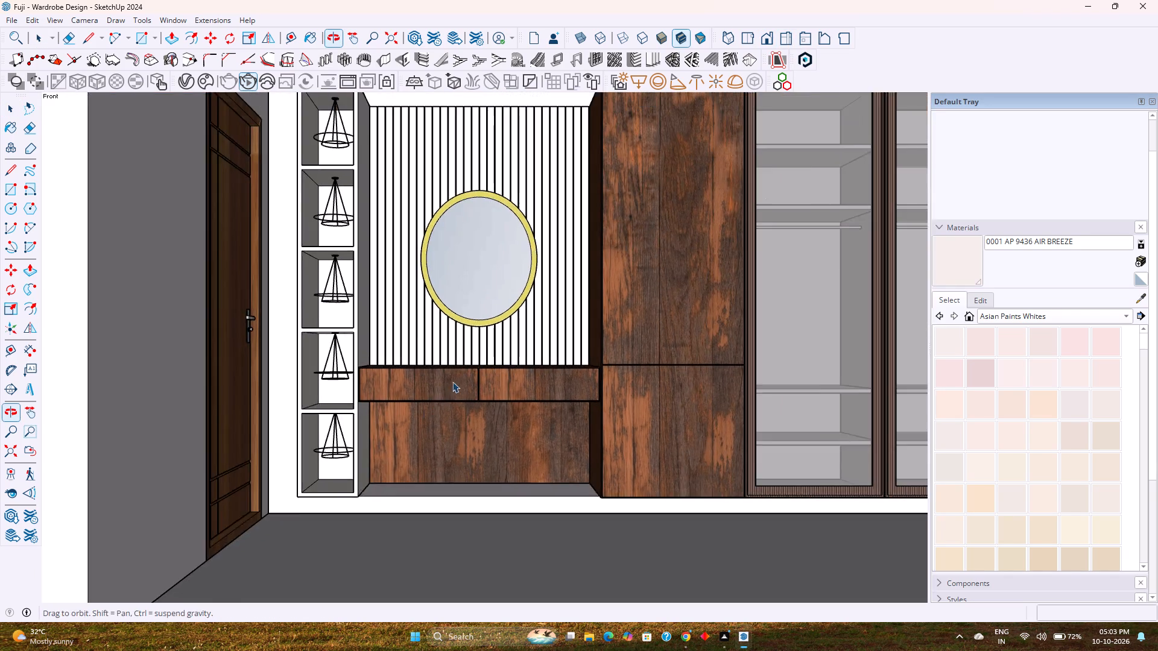
pyautogui.scroll(-3, 460, 371)
pyautogui.keyDown('shift'); pyautogui.moveTo(482, 357); pyautogui.dragTo(337, 385, button='middle'); pyautogui.keyUp('shift')
pyautogui.scroll(1, 394, 370)
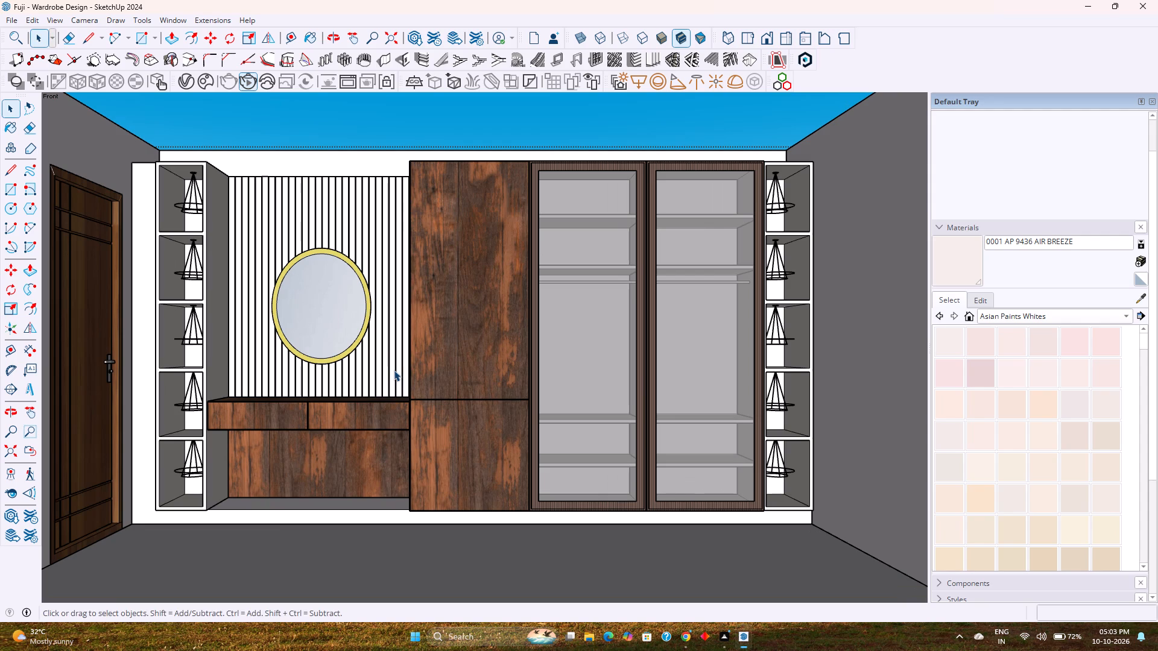
pyautogui.middleClick(394, 370)
pyautogui.keyDown('shift'); pyautogui.middleClick(394, 370); pyautogui.keyUp('shift')
# Open the wall group for editing and place a vertical guide on the door wall, 6" outward from the door's edge farther from the wardrobe.
pyautogui.scroll(-2, 445, 356)
pyautogui.keyDown('shift'); pyautogui.scroll(-1, 445, 356); pyautogui.keyUp('shift')
pyautogui.keyDown('shift'); pyautogui.moveTo(425, 361); pyautogui.dragTo(594, 328, button='middle'); pyautogui.keyUp('shift')
pyautogui.moveTo(601, 328); pyautogui.dragTo(590, 347, button='middle')
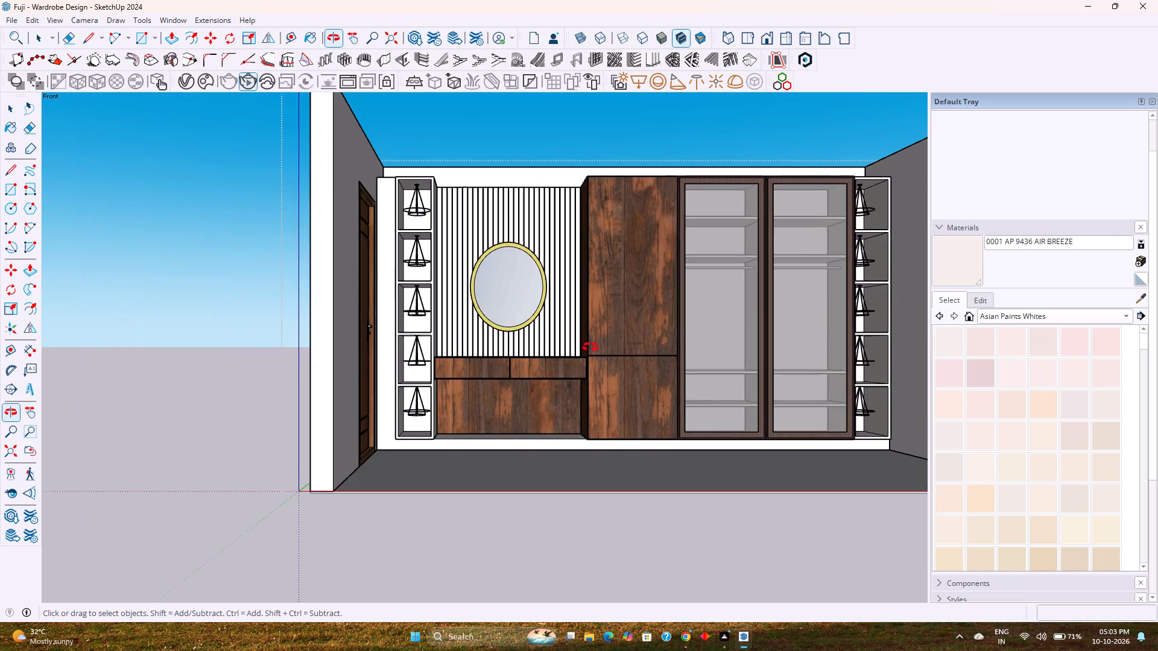
pyautogui.moveTo(590, 347); pyautogui.dragTo(344, 395, button='middle')
pyautogui.scroll(3, 291, 349)
pyautogui.doubleClick(291, 349)
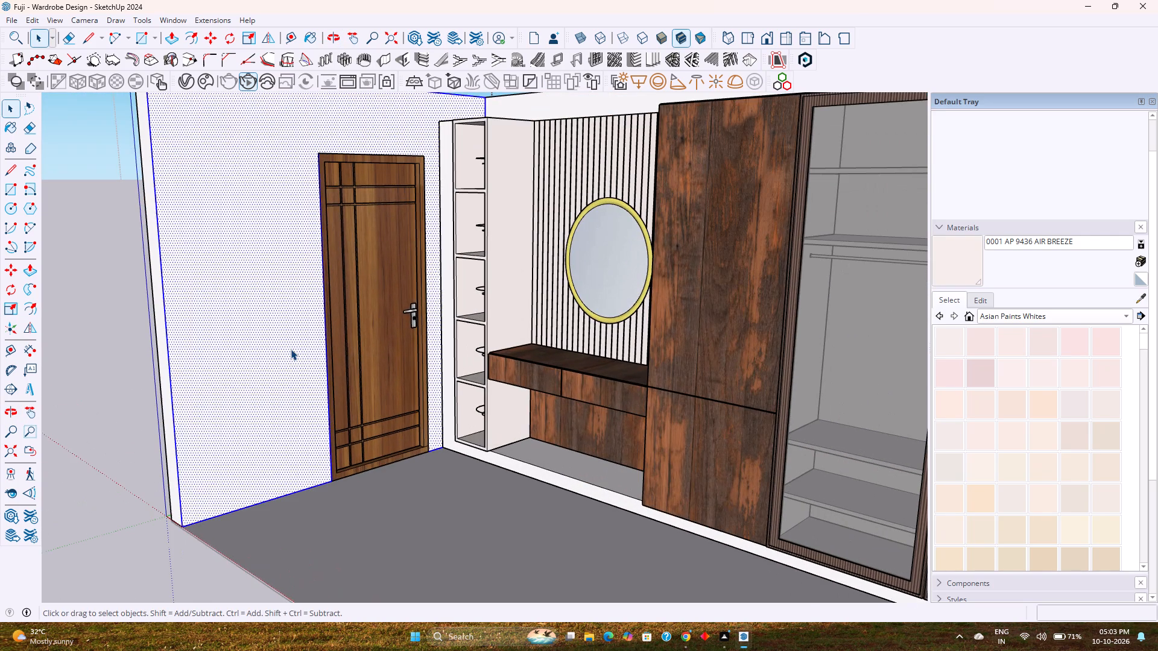
pyautogui.keyDown('shift'); pyautogui.moveTo(294, 349); pyautogui.dragTo(327, 440, button='middle'); pyautogui.keyUp('shift')
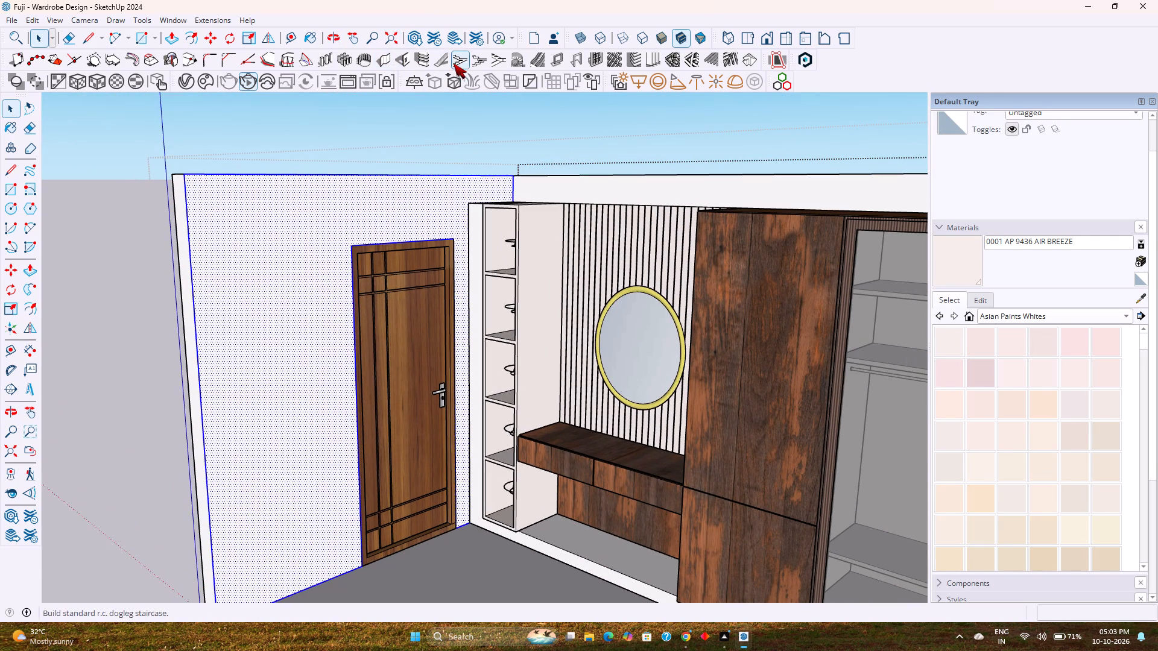
pyautogui.click(297, 42)
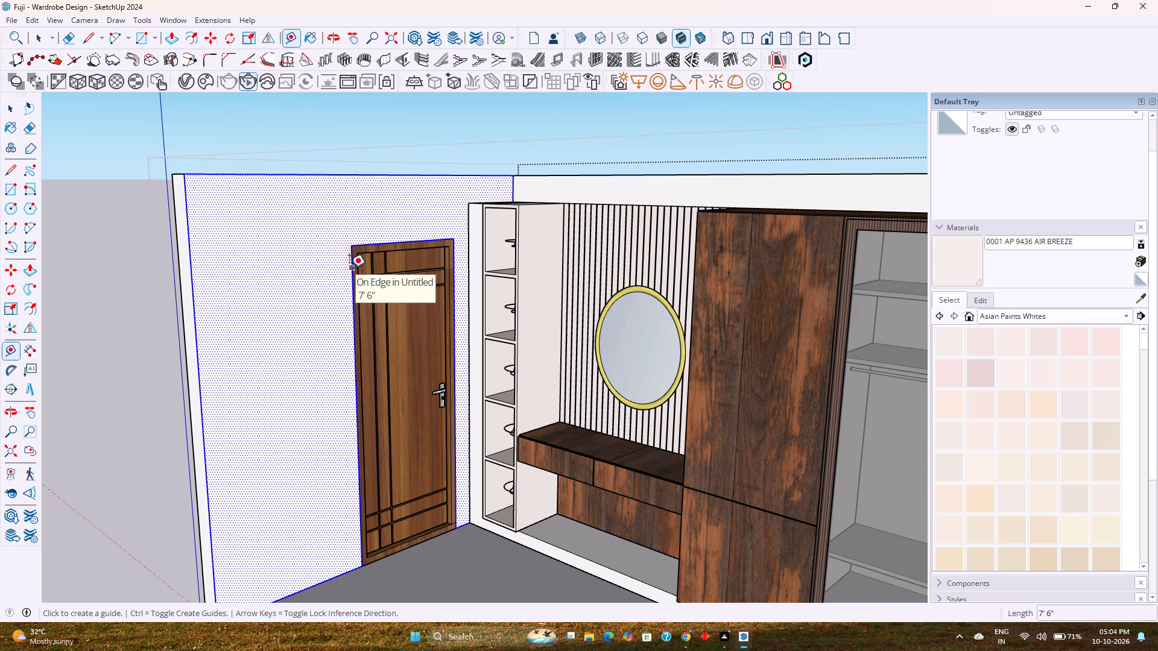
pyautogui.click(350, 268)
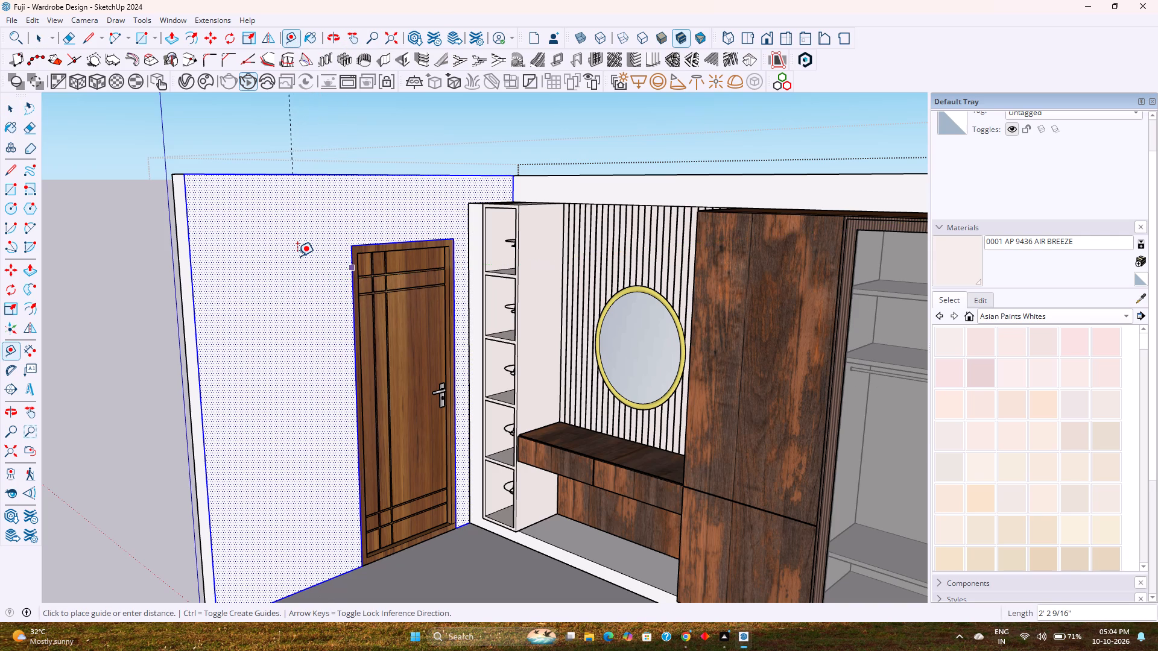
pyautogui.press('Left')
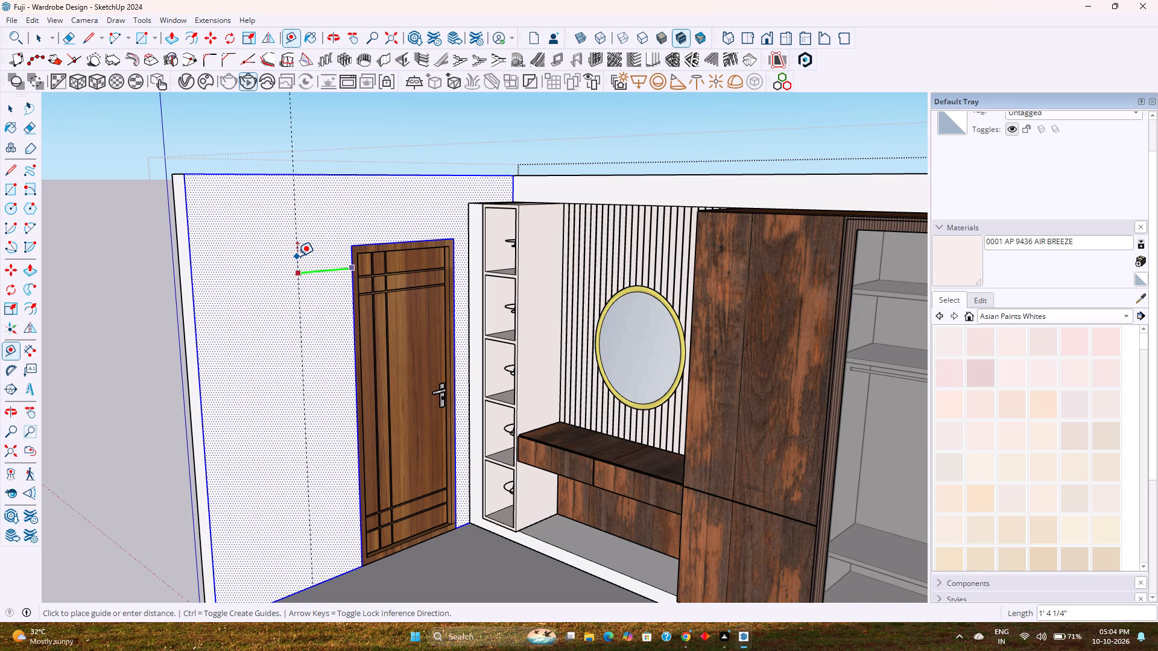
pyautogui.press('3')
pyautogui.press('Return')
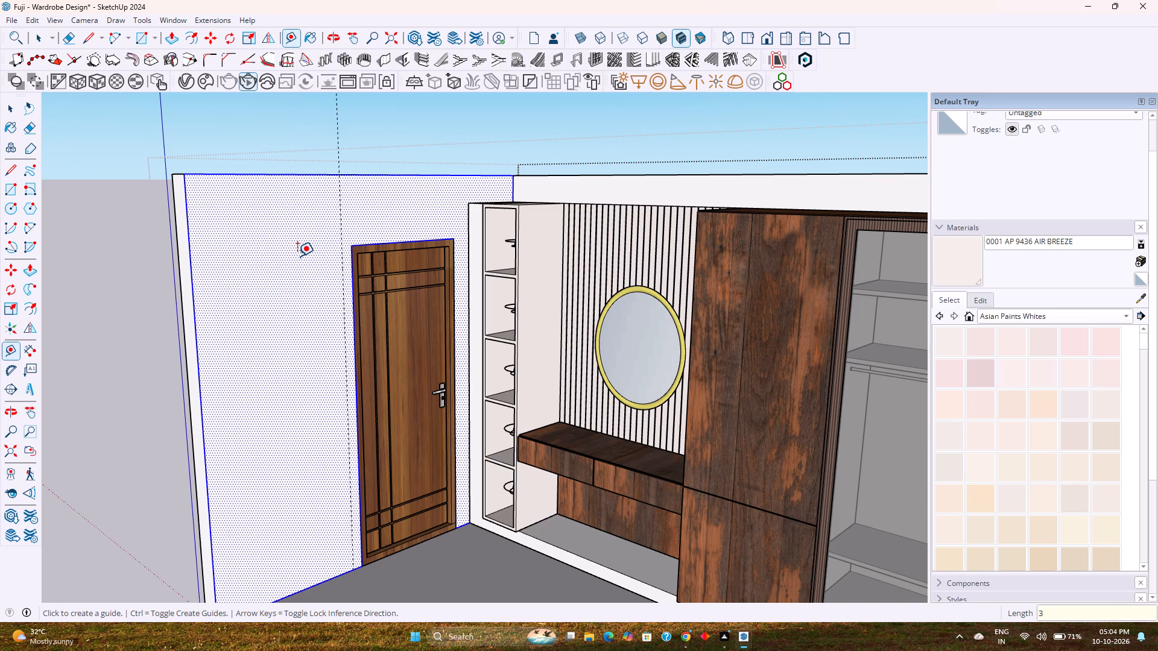
pyautogui.press('6')
pyautogui.press('Return')
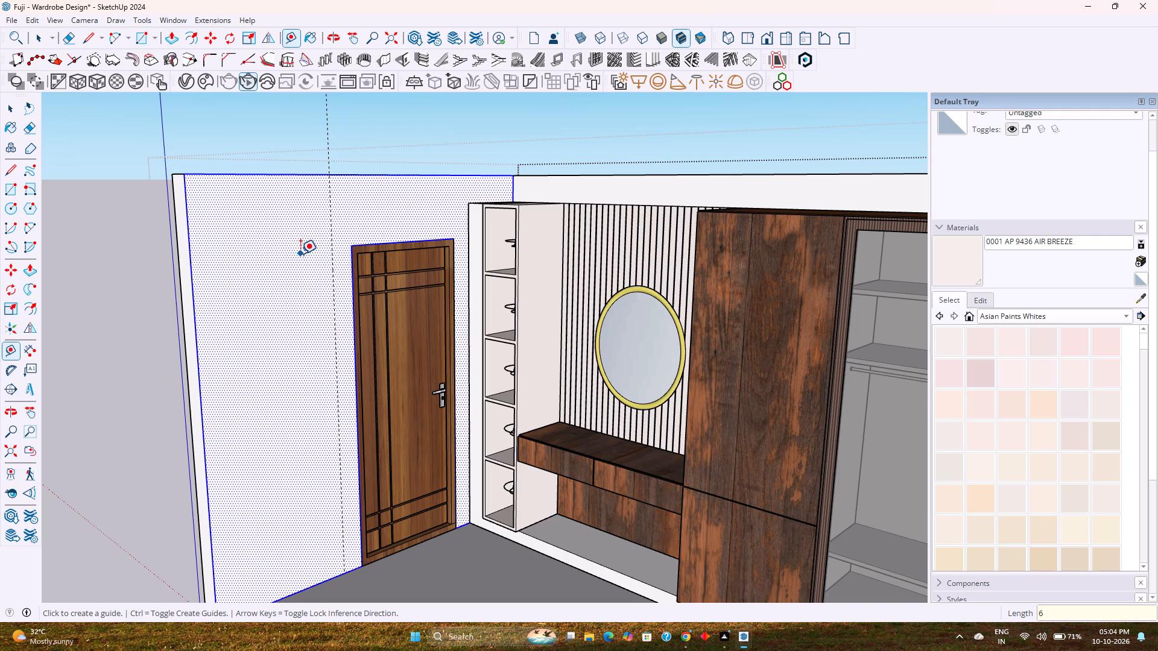
# Place a horizontal guide across the door wall, 8" below the wall's top edge.
pyautogui.moveTo(300, 254); pyautogui.dragTo(229, 268, button='middle')
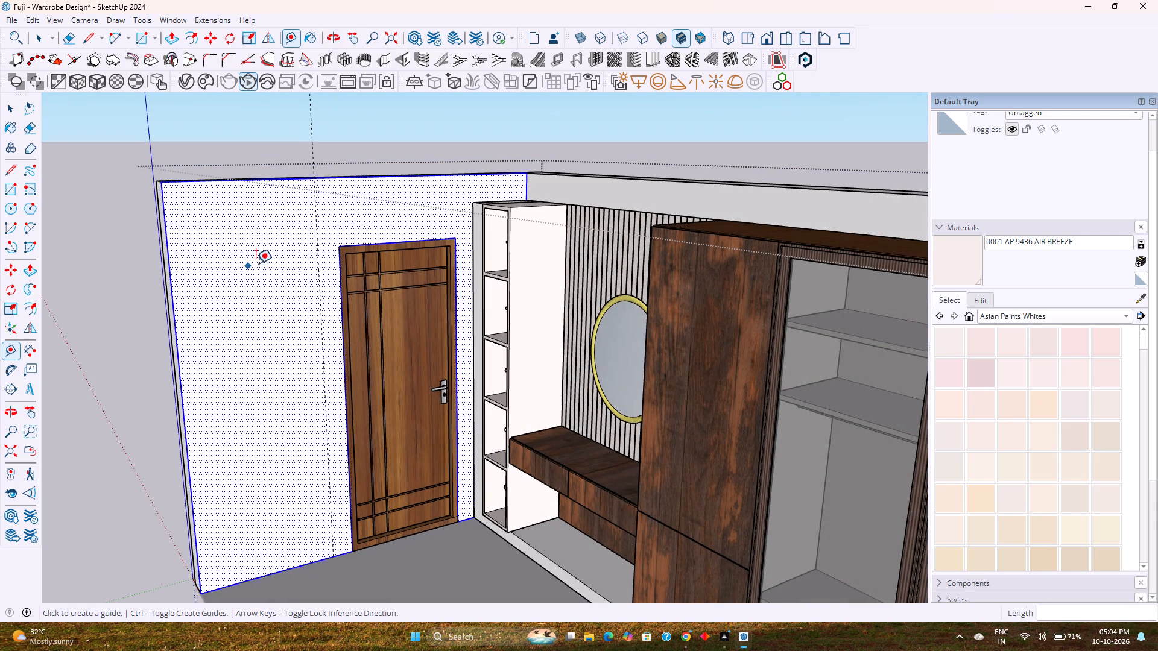
pyautogui.moveTo(256, 263); pyautogui.dragTo(323, 252, button='middle')
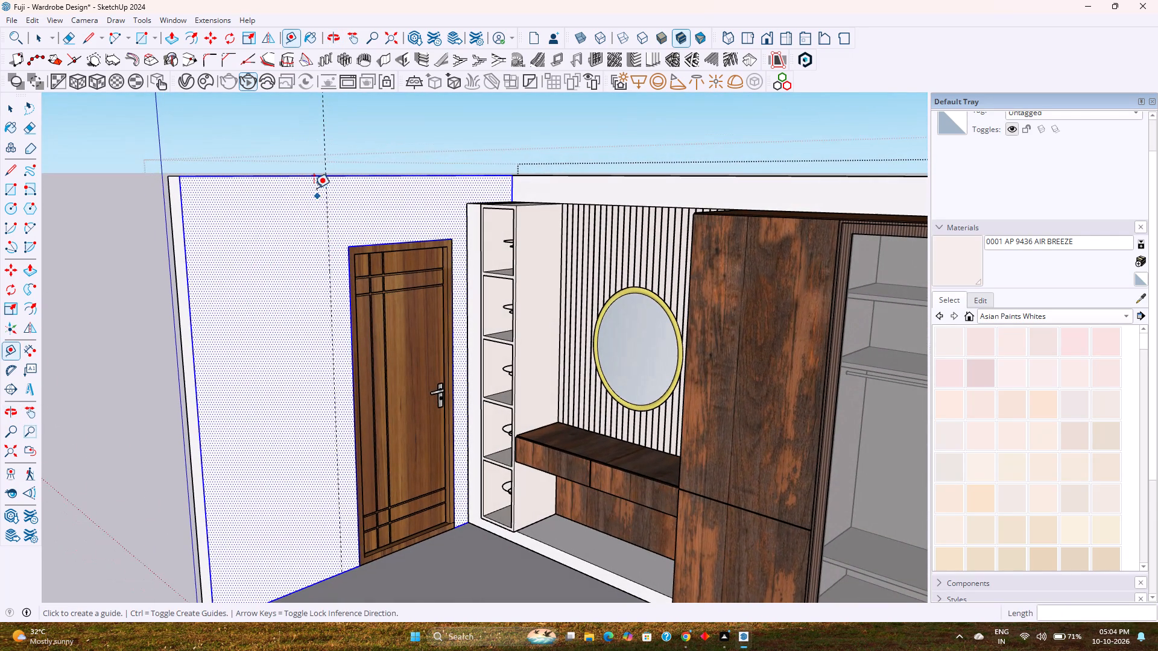
pyautogui.click(309, 175)
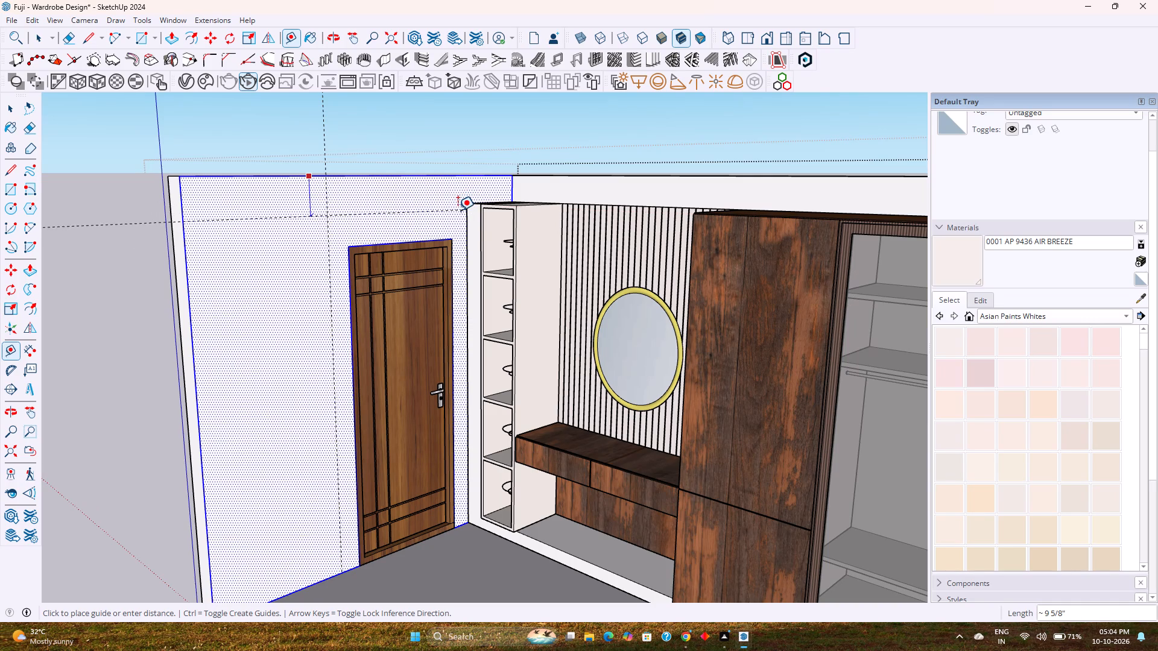
pyautogui.press('8')
pyautogui.press('Return')
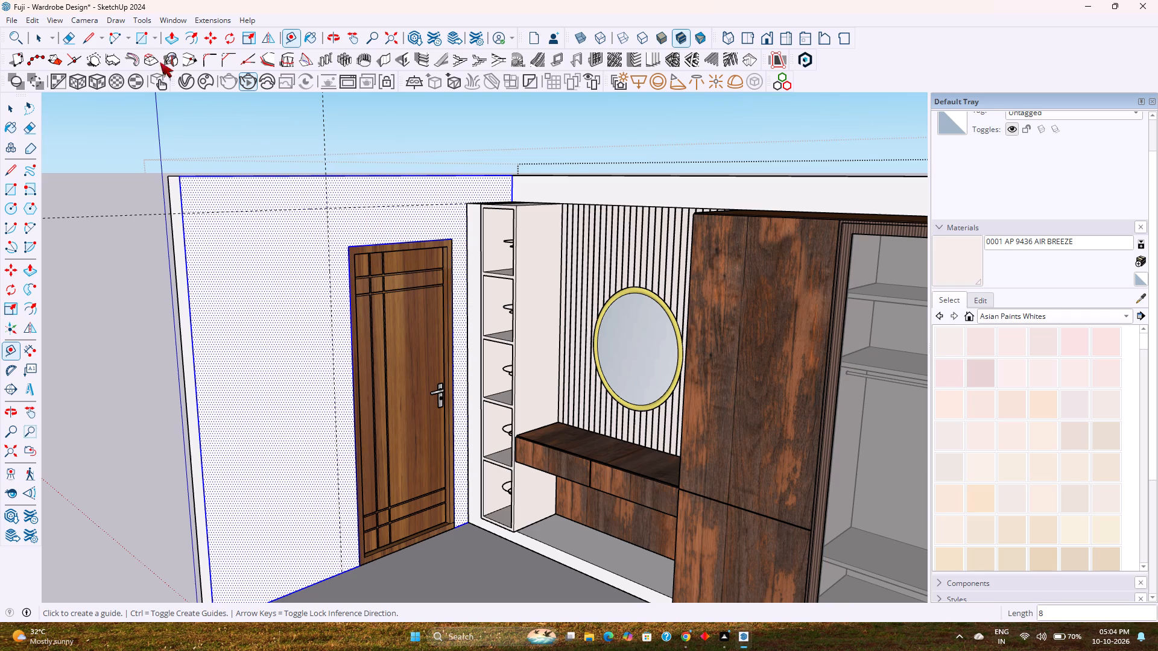
# Draw lines along the guides from the wall's outer edge, about 3' 1 9/16" across and 8' 4" down to the floor, outlining a panel.
pyautogui.click(87, 36)
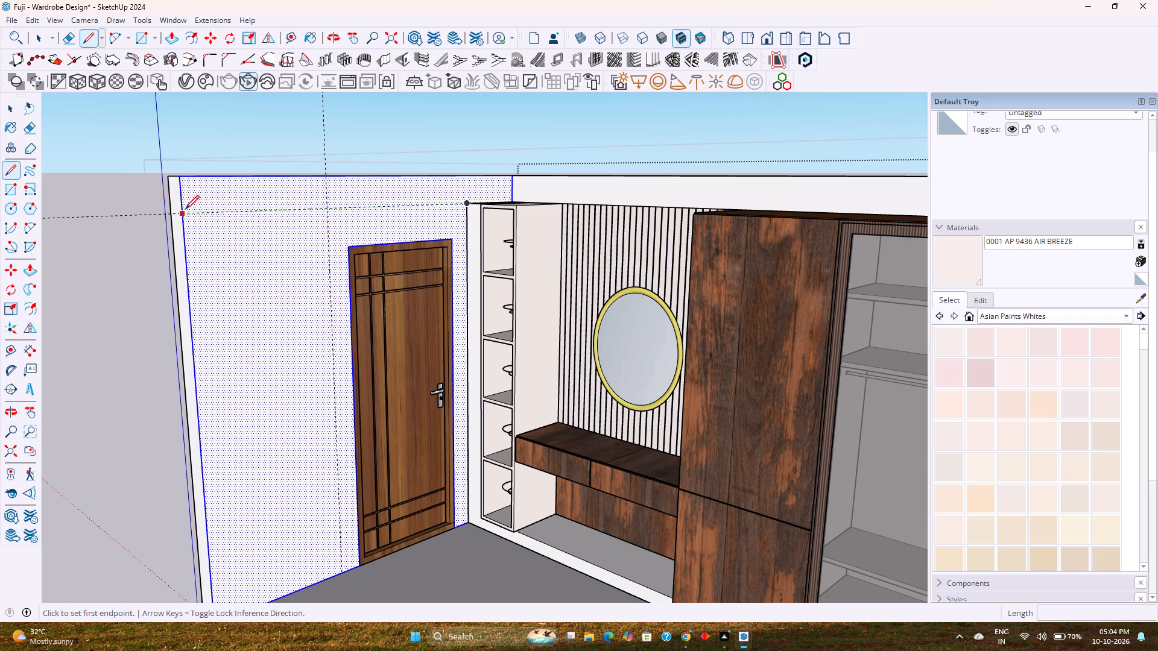
pyautogui.click(185, 209)
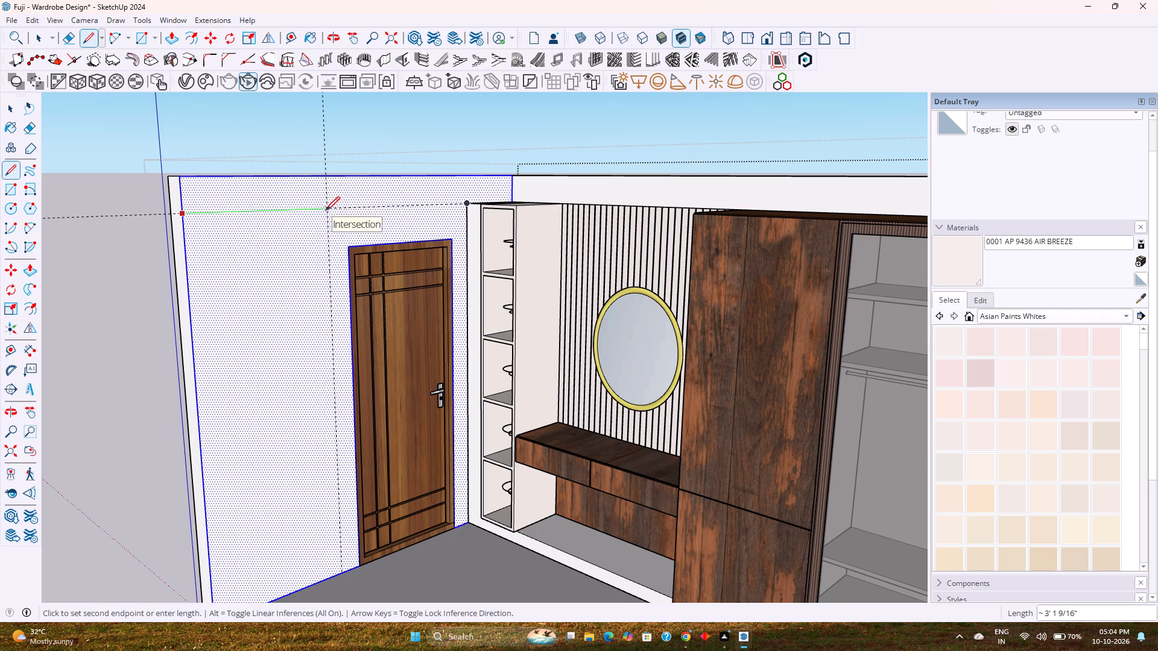
pyautogui.click(326, 210)
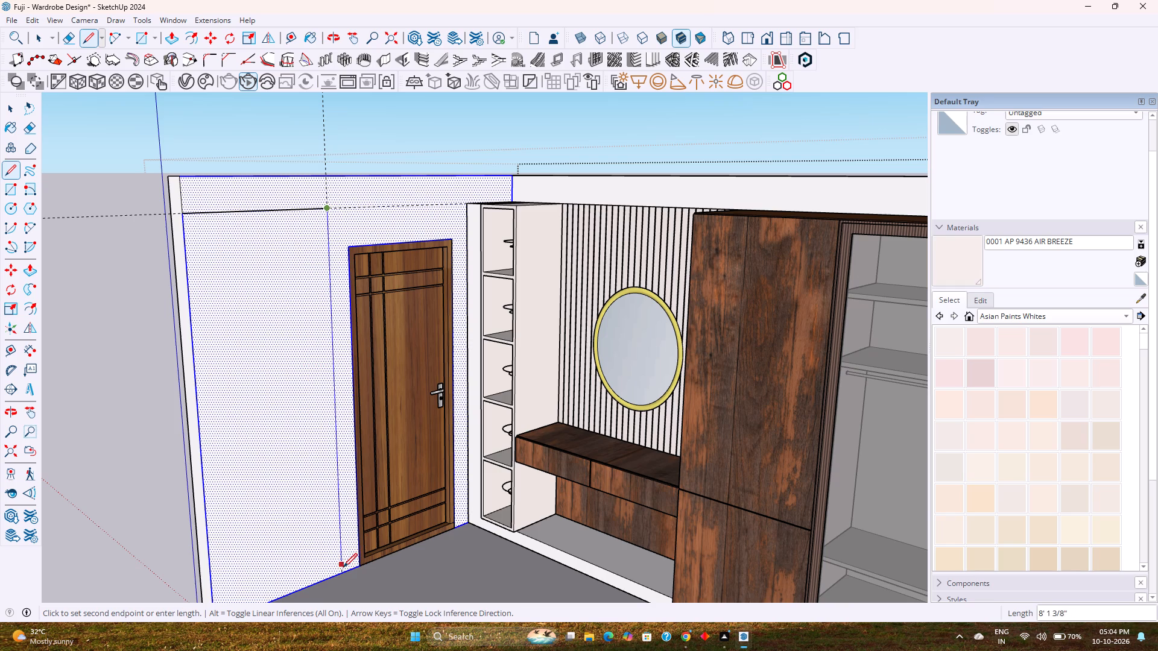
pyautogui.click(344, 573)
pyautogui.press('space')
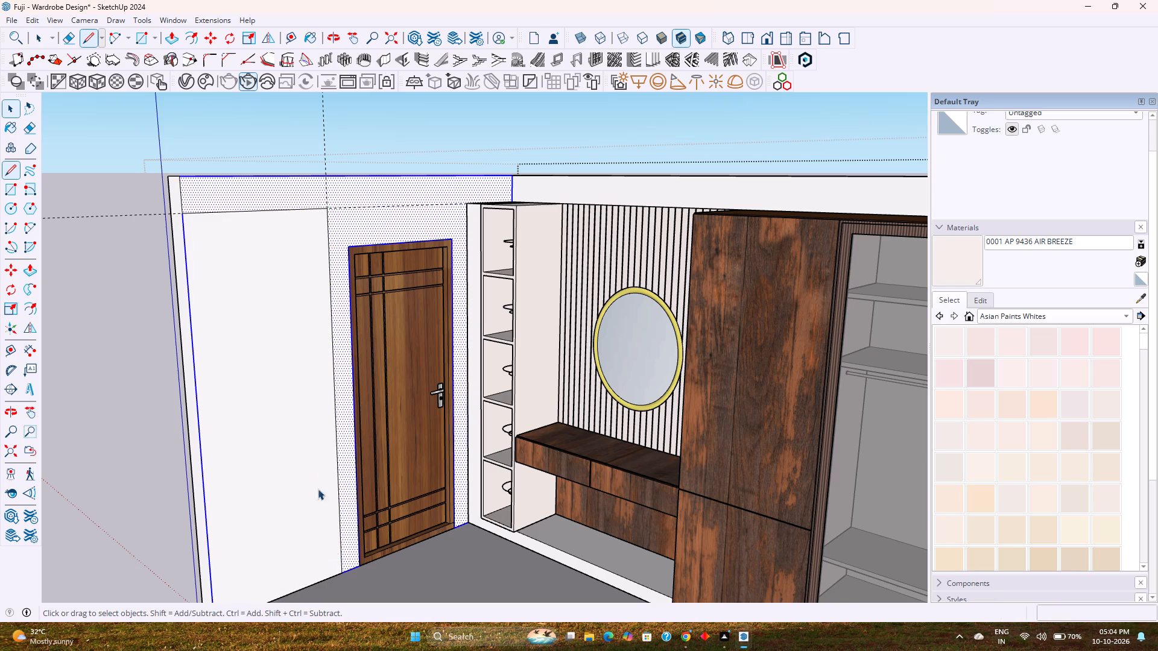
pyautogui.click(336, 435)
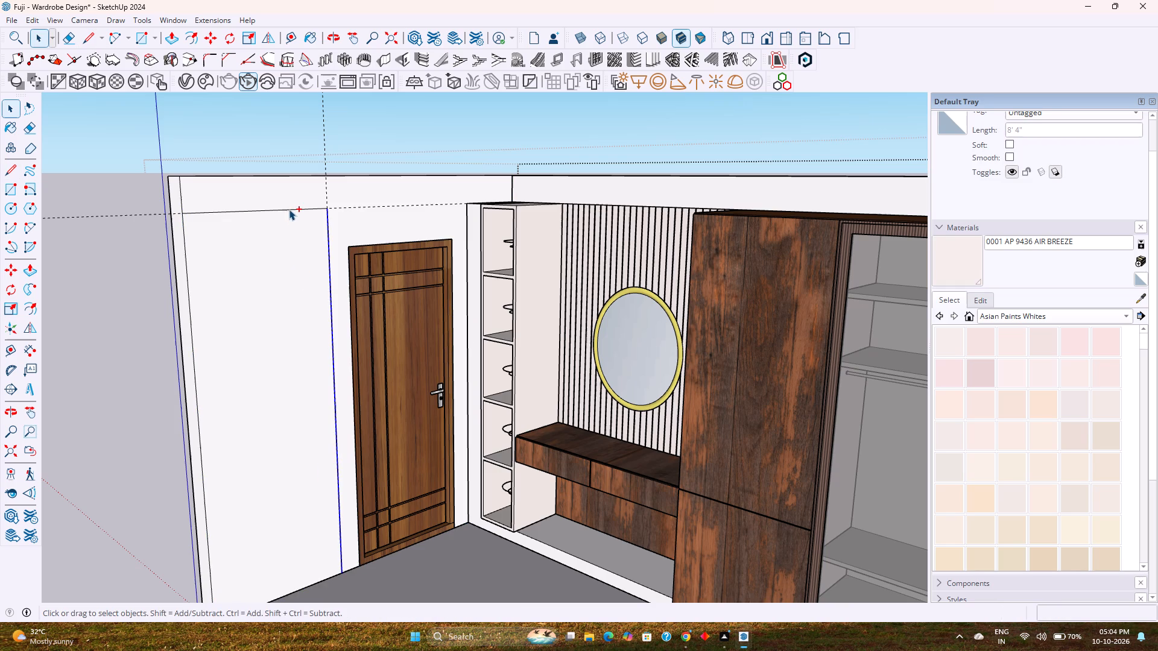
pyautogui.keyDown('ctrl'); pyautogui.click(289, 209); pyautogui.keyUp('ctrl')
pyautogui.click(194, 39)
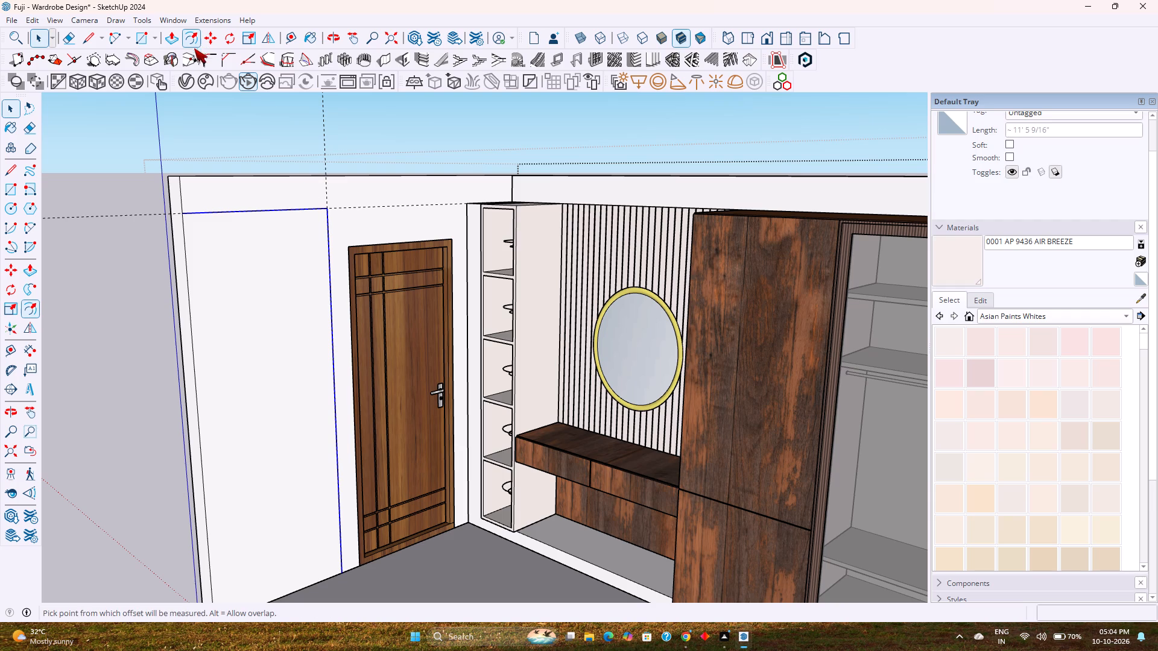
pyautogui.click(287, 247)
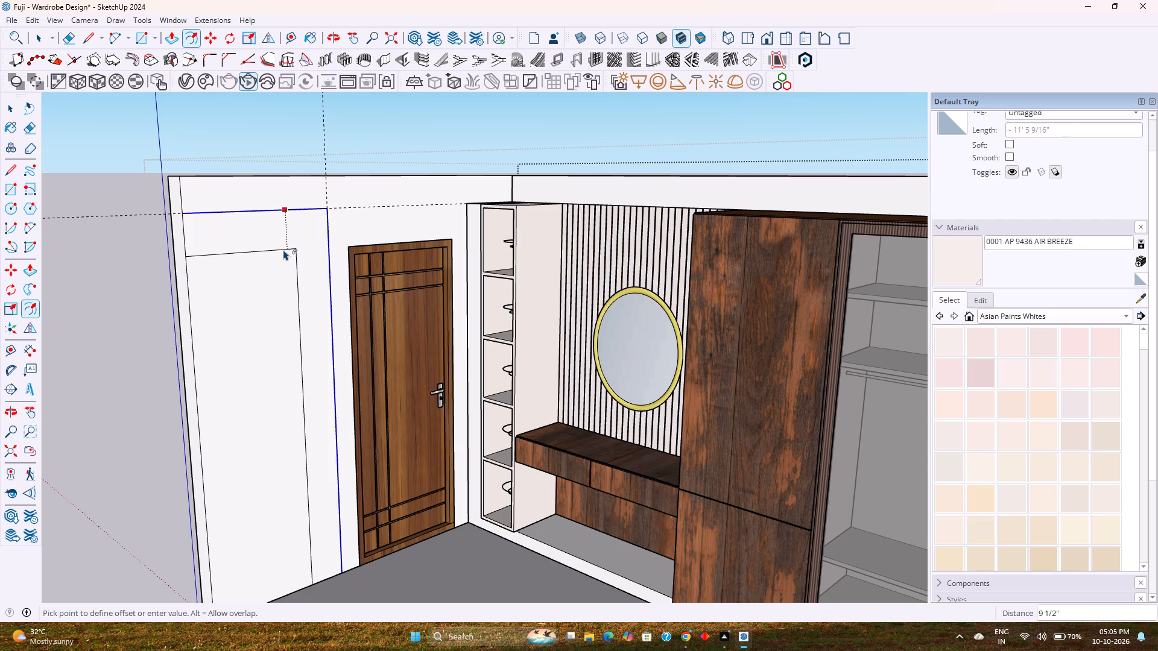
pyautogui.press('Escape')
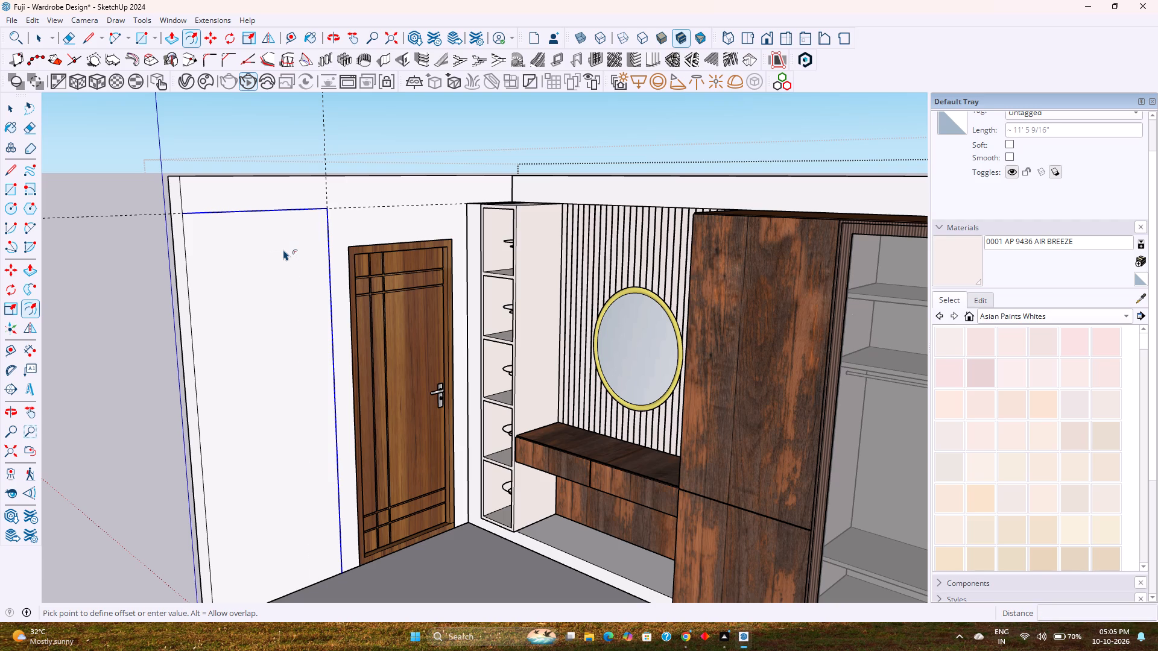
# Push the outlined panel face beside the door 3" into the wall with Push/Pull.
pyautogui.press('p')
pyautogui.click(280, 285)
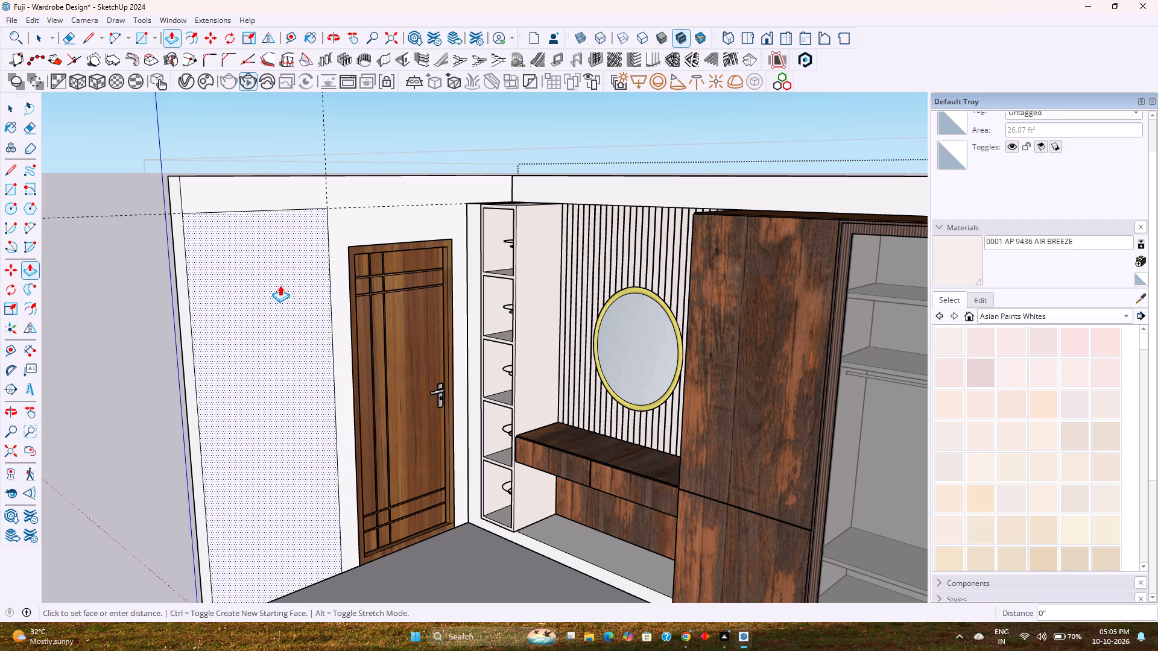
pyautogui.scroll(1, 274, 280)
pyautogui.moveTo(274, 280); pyautogui.dragTo(429, 316, button='middle')
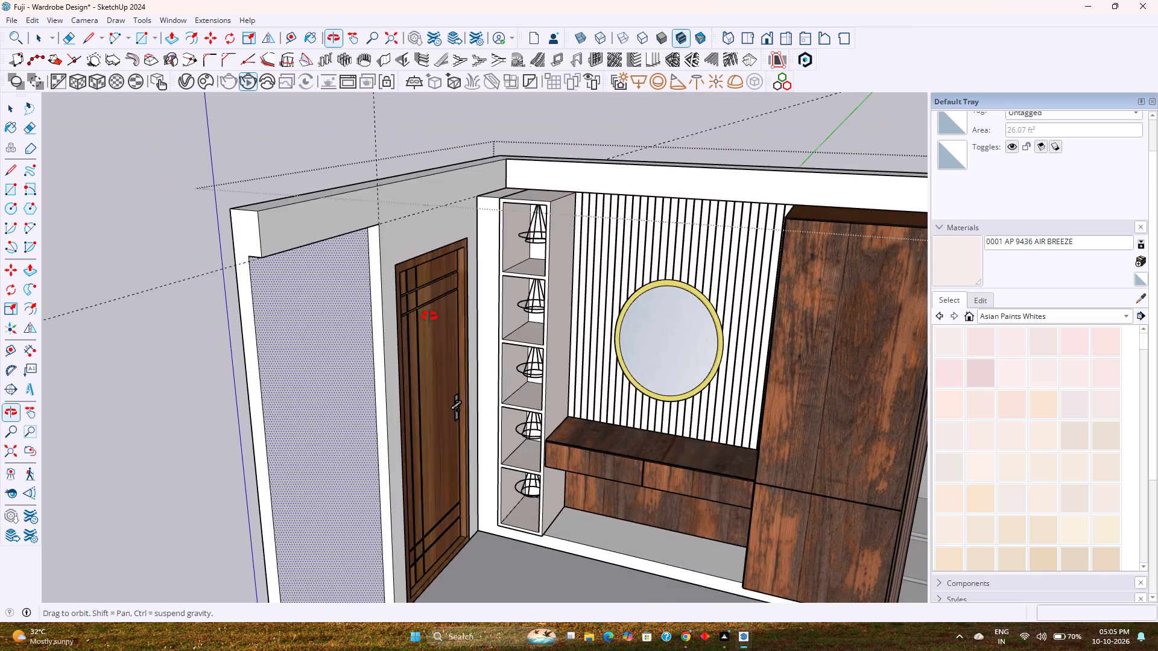
pyautogui.moveTo(429, 316); pyautogui.dragTo(434, 315, button='middle')
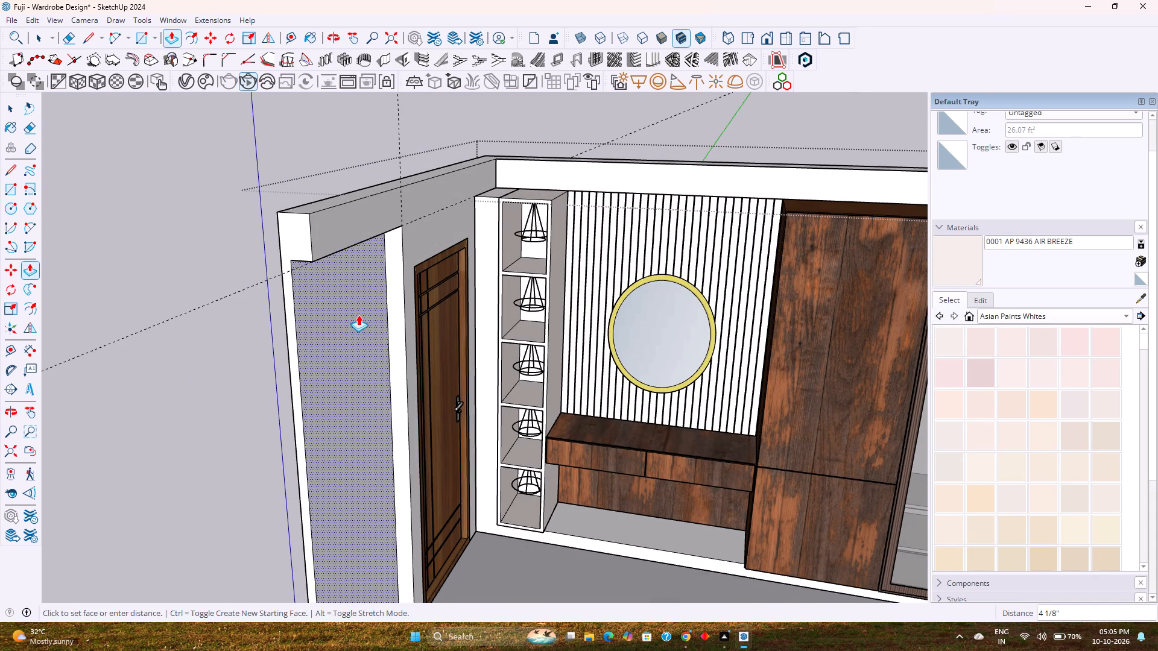
pyautogui.press('3')
pyautogui.press('Return')
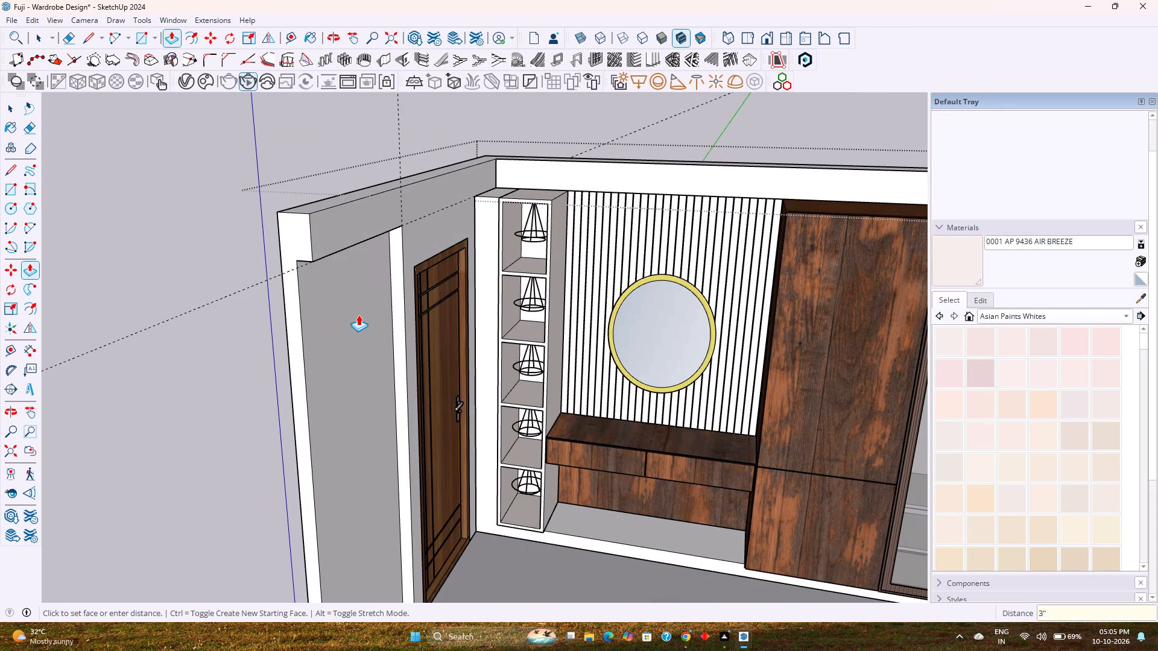
# Examine the recess beside the door from several angles, including its floor-level corner next to the door.
pyautogui.moveTo(358, 315); pyautogui.dragTo(448, 272, button='middle')
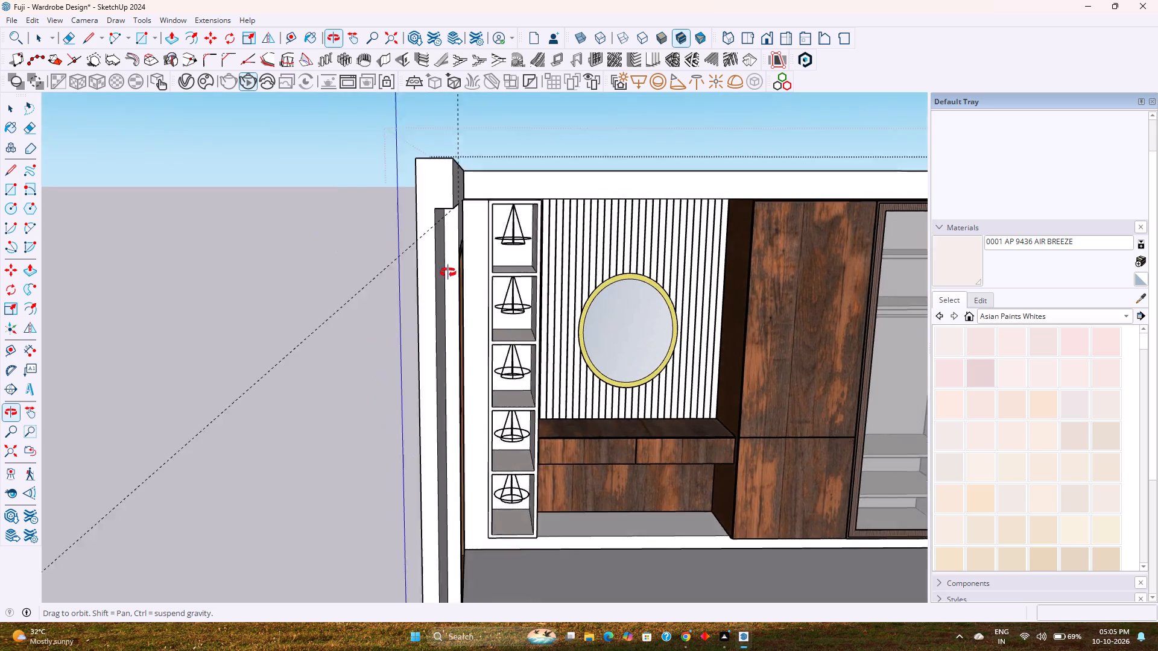
pyautogui.moveTo(448, 272); pyautogui.dragTo(381, 254, button='middle')
pyautogui.scroll(3, 384, 245)
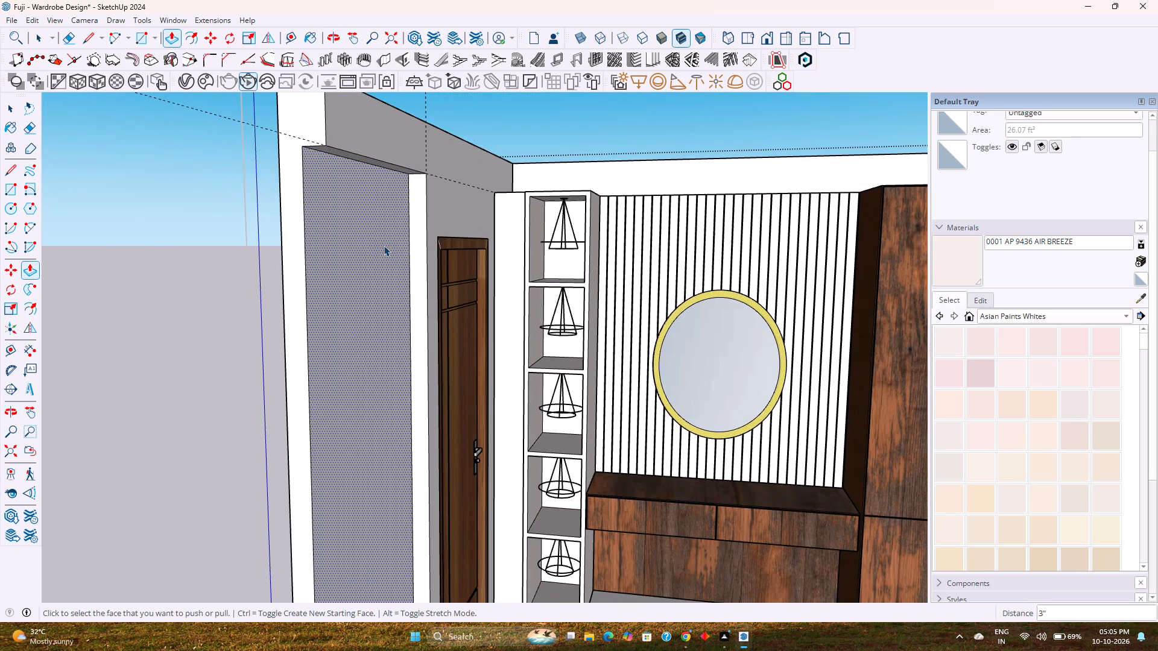
pyautogui.press('space')
pyautogui.scroll(-2, 384, 245)
pyautogui.keyDown('shift'); pyautogui.moveTo(383, 280); pyautogui.dragTo(416, 190, button='middle'); pyautogui.keyUp('shift')
pyautogui.scroll(-4, 433, 178)
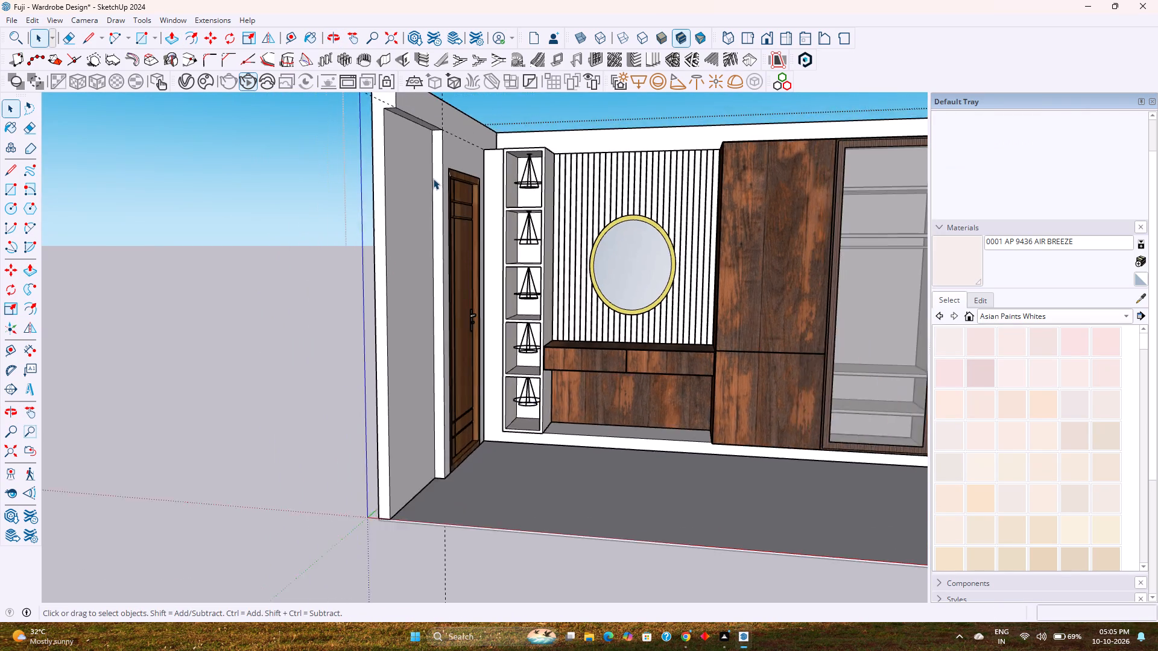
pyautogui.scroll(-1, 433, 178)
pyautogui.moveTo(457, 288); pyautogui.dragTo(369, 402, button='middle')
pyautogui.scroll(2, 375, 396)
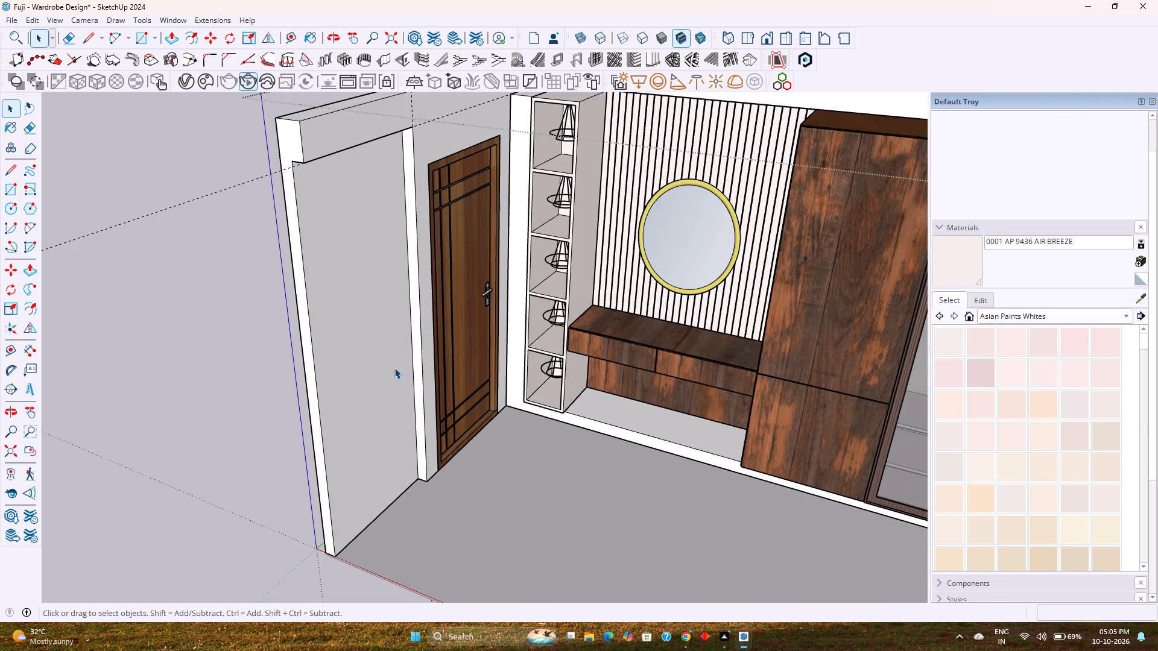
pyautogui.scroll(1, 400, 362)
pyautogui.scroll(-1, 400, 362)
pyautogui.moveTo(390, 341); pyautogui.dragTo(454, 350, button='middle')
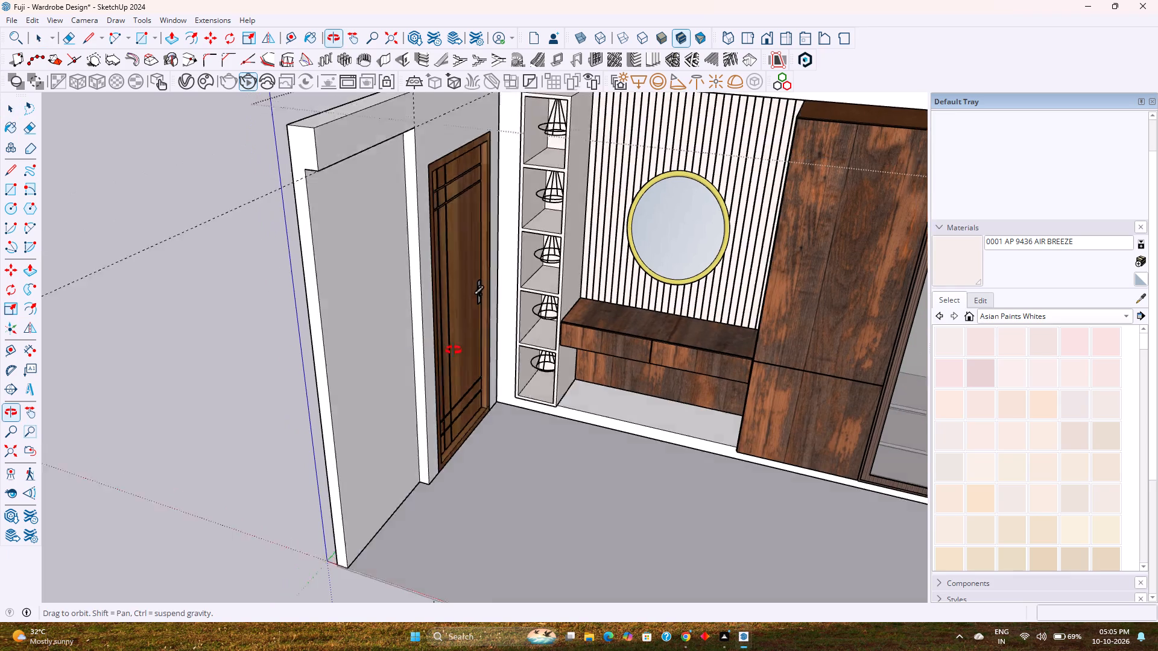
pyautogui.moveTo(454, 350); pyautogui.dragTo(490, 343, button='middle')
pyautogui.scroll(14, 431, 554)
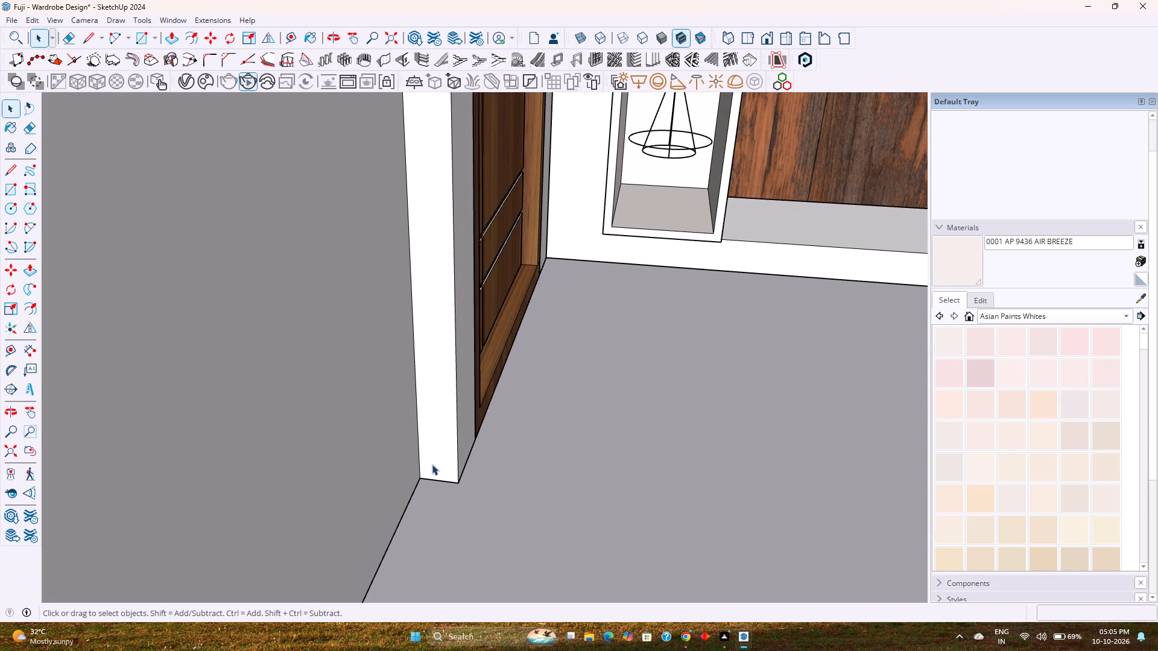
pyautogui.scroll(-2, 432, 464)
pyautogui.keyDown('shift'); pyautogui.moveTo(432, 464); pyautogui.dragTo(435, 439, button='middle'); pyautogui.keyUp('shift')
pyautogui.moveTo(437, 441); pyautogui.dragTo(421, 461, button='middle')
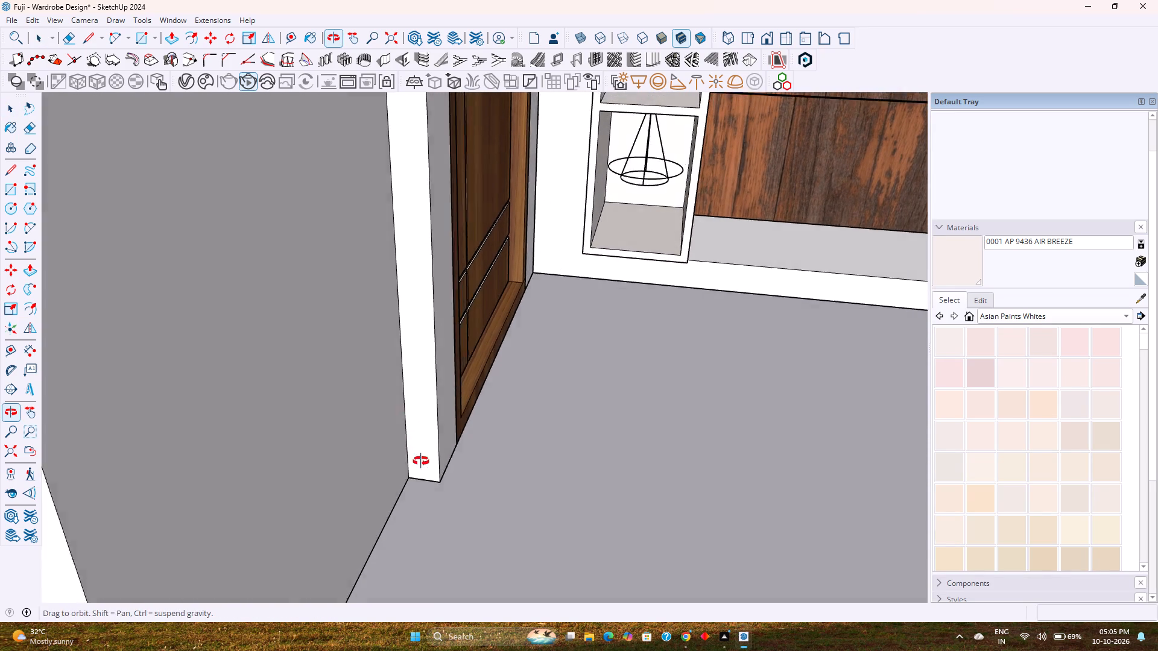
pyautogui.moveTo(421, 461); pyautogui.dragTo(402, 487, button='middle')
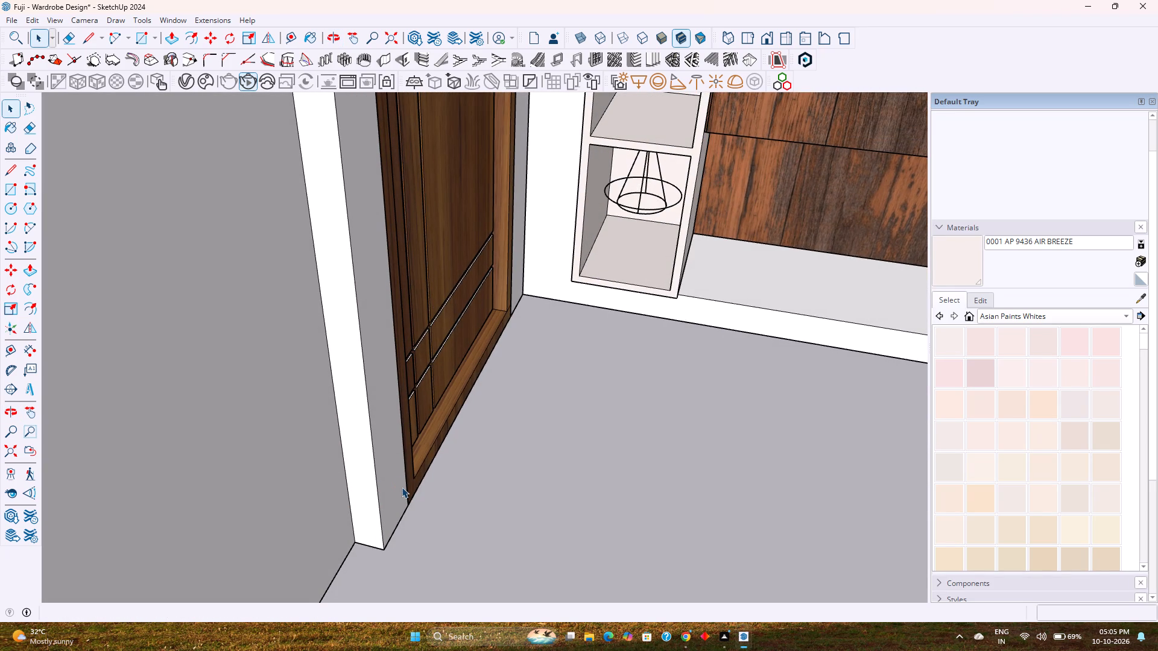
pyautogui.keyDown('shift'); pyautogui.moveTo(402, 487); pyautogui.dragTo(429, 444, button='middle'); pyautogui.keyUp('shift')
pyautogui.scroll(4, 402, 525)
pyautogui.moveTo(405, 515); pyautogui.dragTo(318, 557, button='middle')
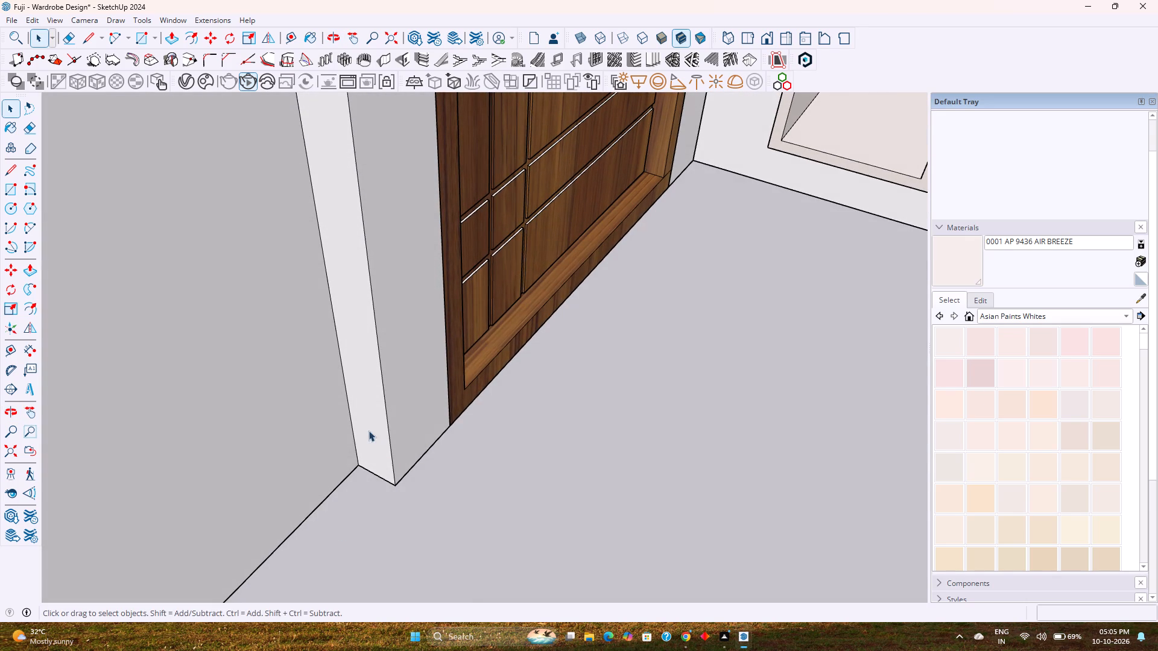
pyautogui.scroll(-17, 341, 433)
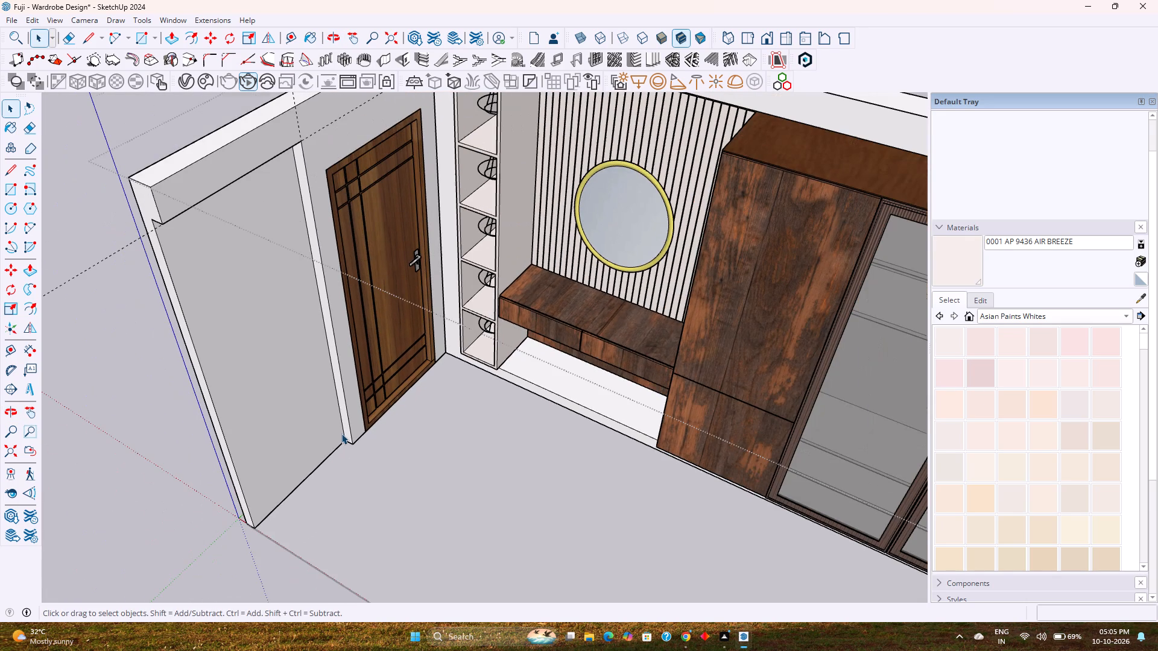
# Make the recessed panel face and its bounding edges into a group.
pyautogui.doubleClick(279, 417)
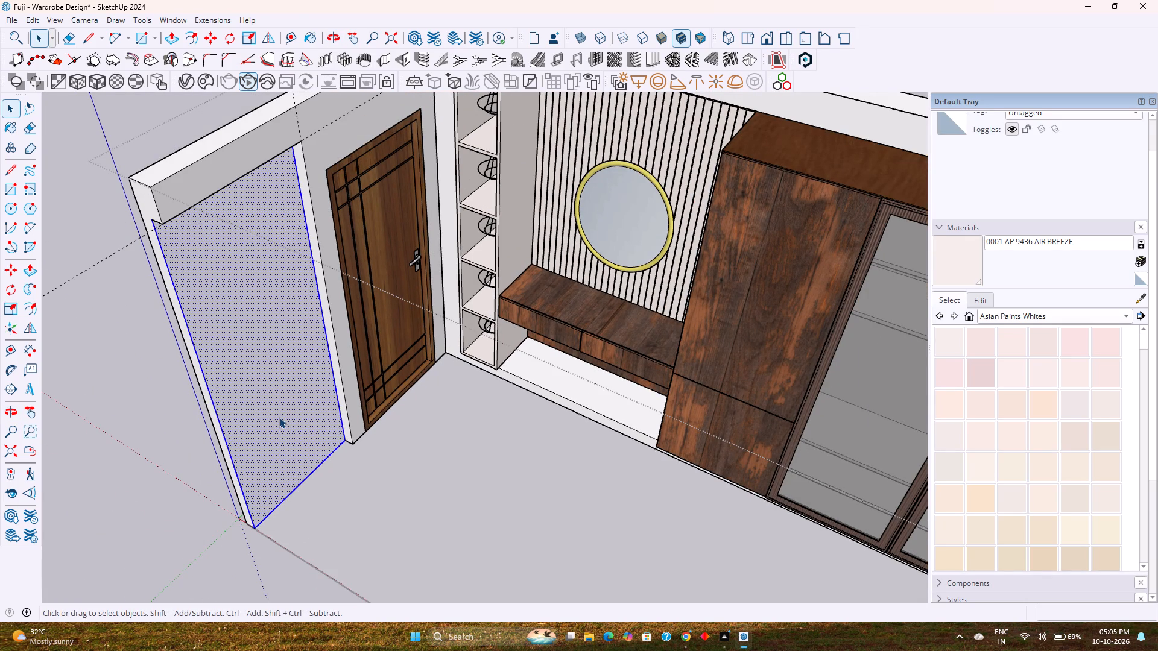
pyautogui.rightClick(279, 417)
pyautogui.click(318, 184)
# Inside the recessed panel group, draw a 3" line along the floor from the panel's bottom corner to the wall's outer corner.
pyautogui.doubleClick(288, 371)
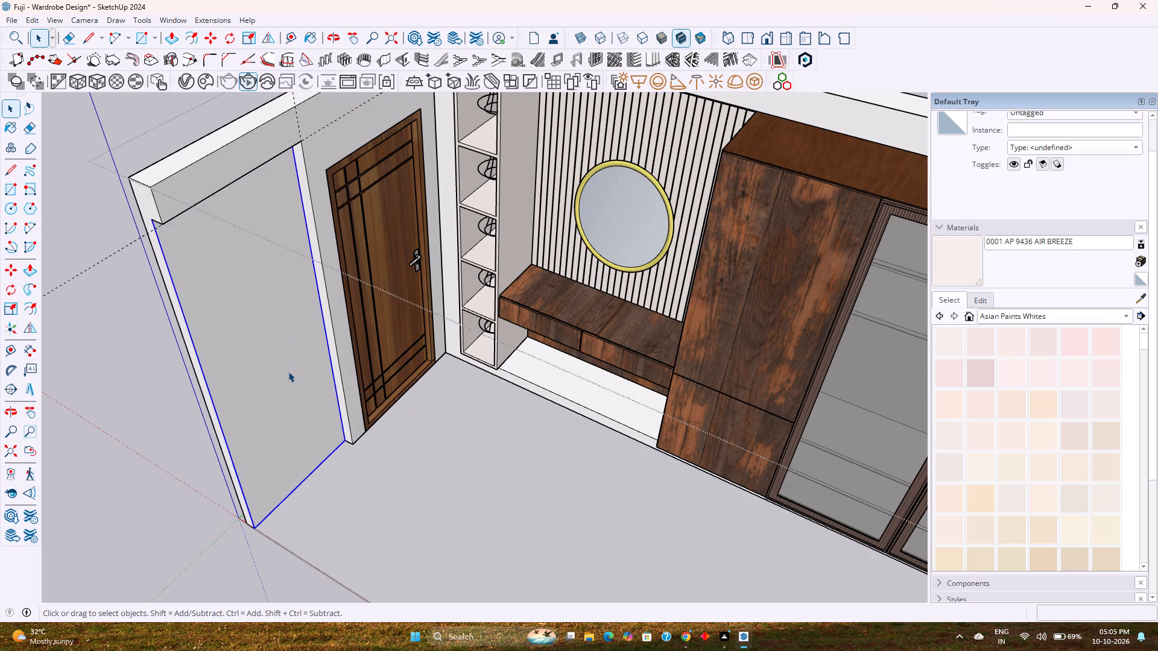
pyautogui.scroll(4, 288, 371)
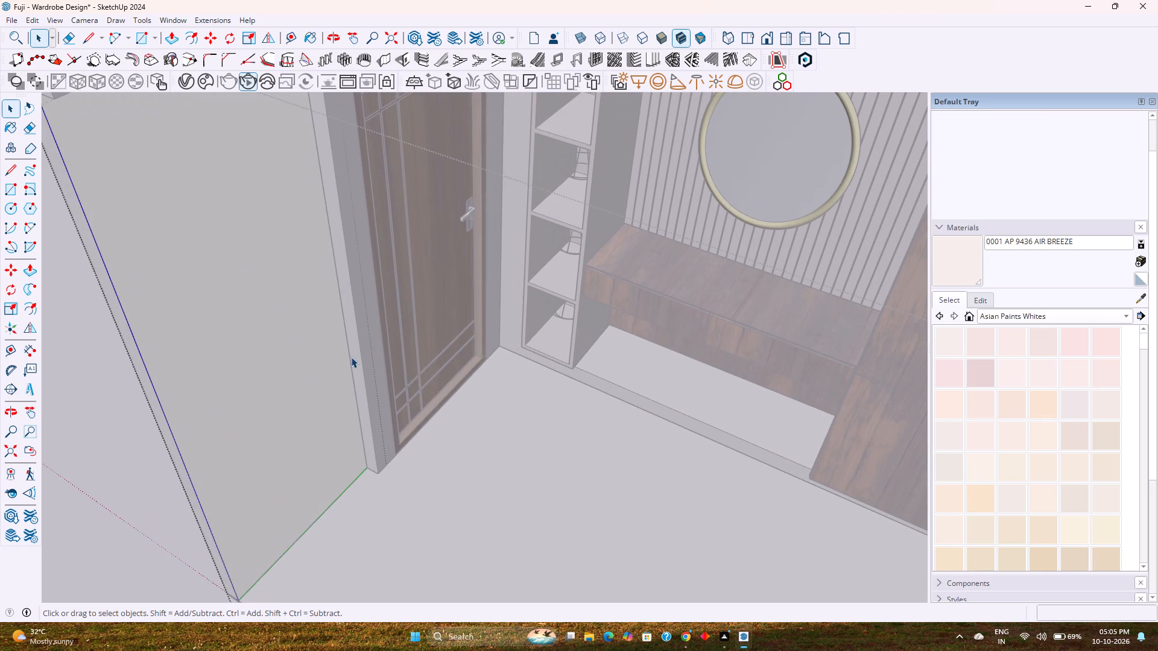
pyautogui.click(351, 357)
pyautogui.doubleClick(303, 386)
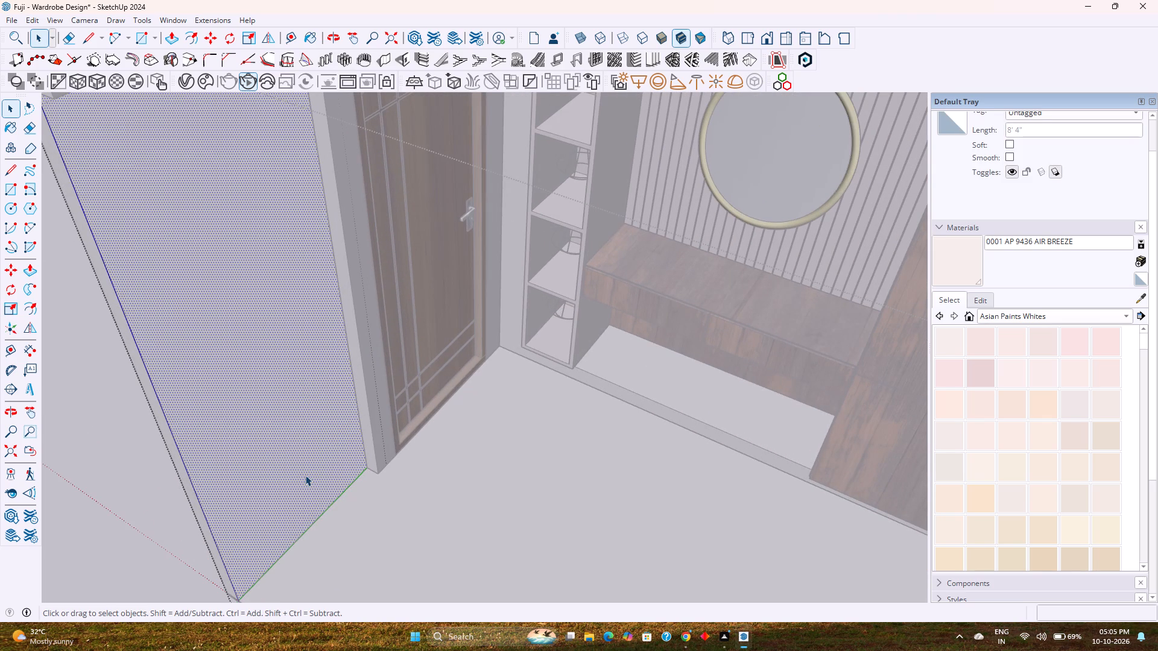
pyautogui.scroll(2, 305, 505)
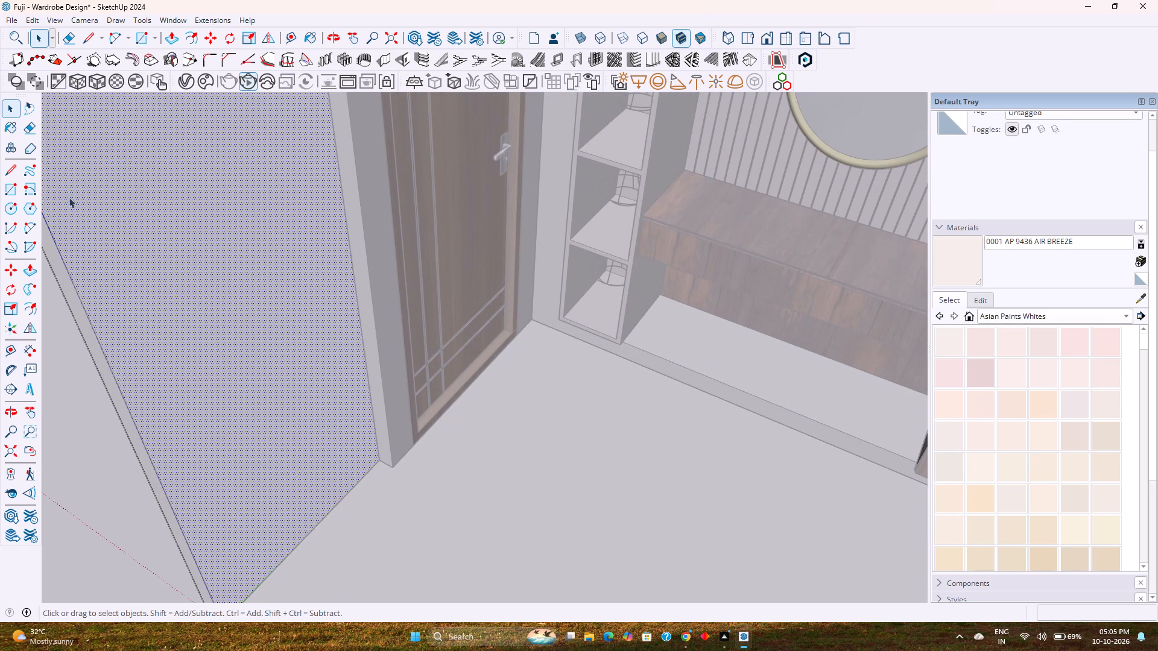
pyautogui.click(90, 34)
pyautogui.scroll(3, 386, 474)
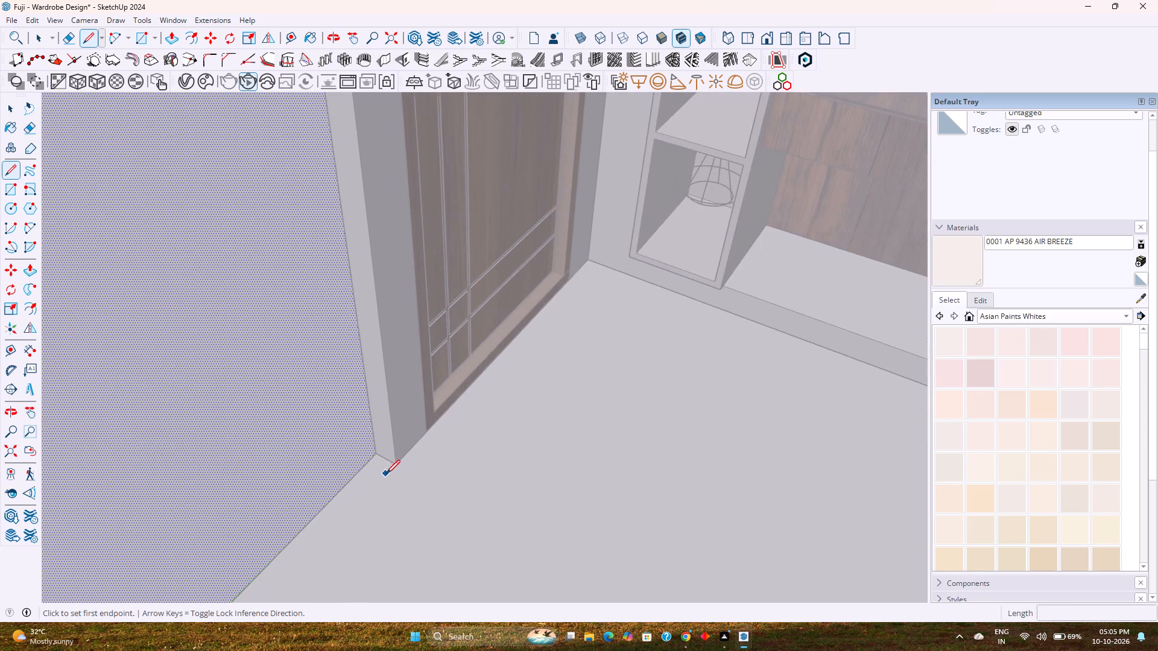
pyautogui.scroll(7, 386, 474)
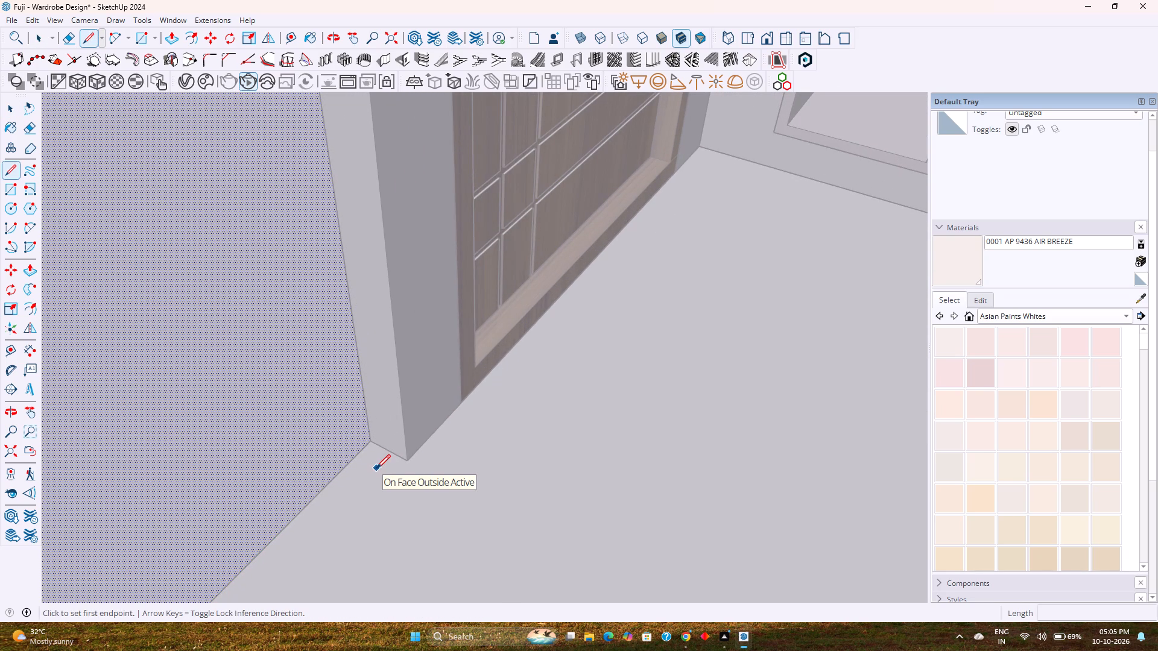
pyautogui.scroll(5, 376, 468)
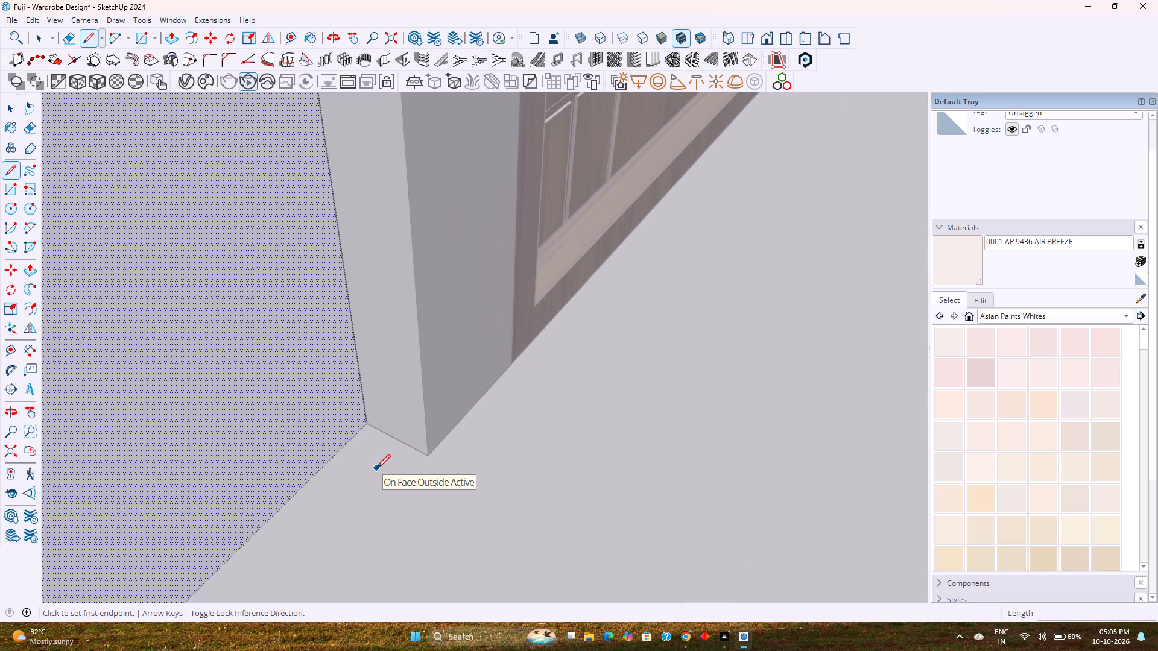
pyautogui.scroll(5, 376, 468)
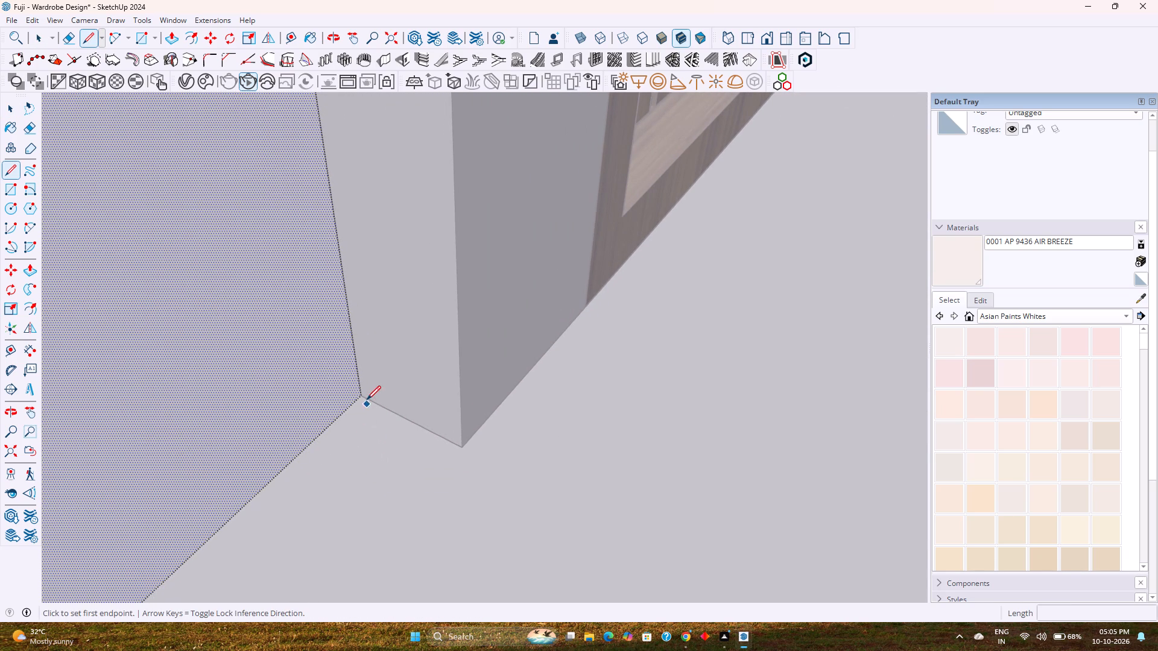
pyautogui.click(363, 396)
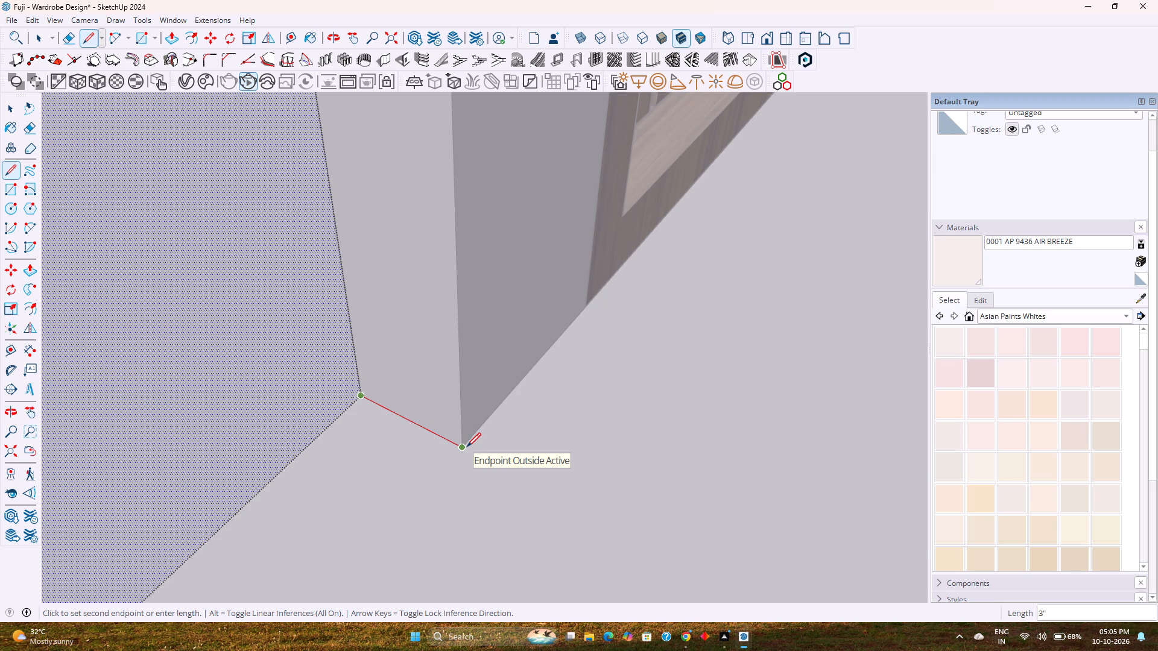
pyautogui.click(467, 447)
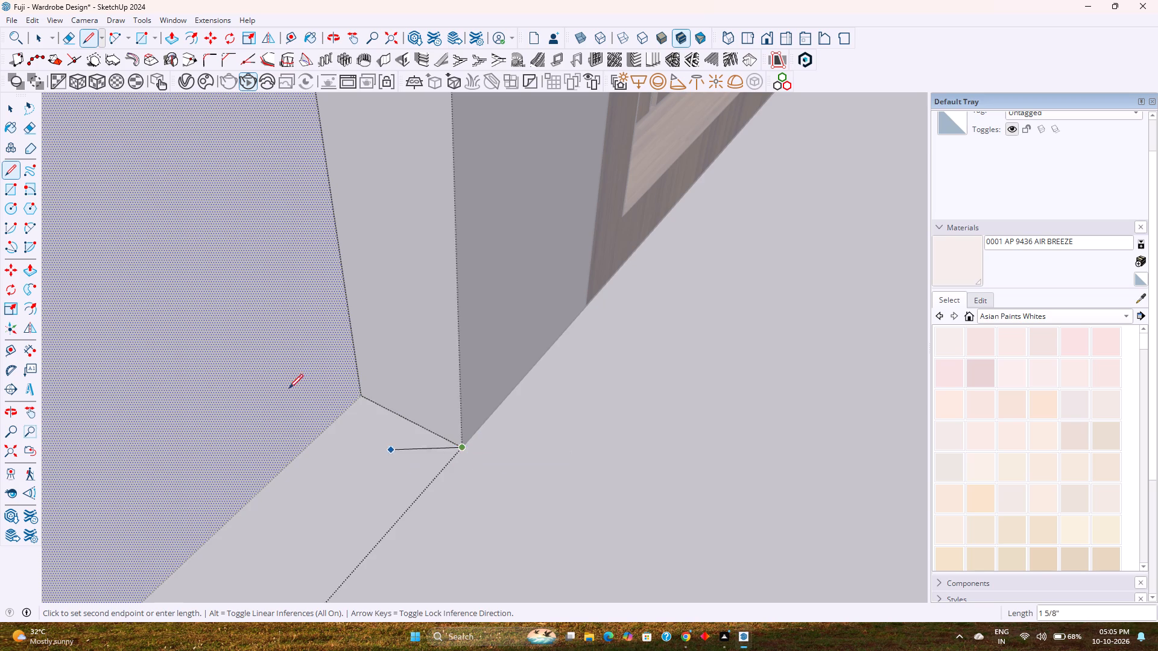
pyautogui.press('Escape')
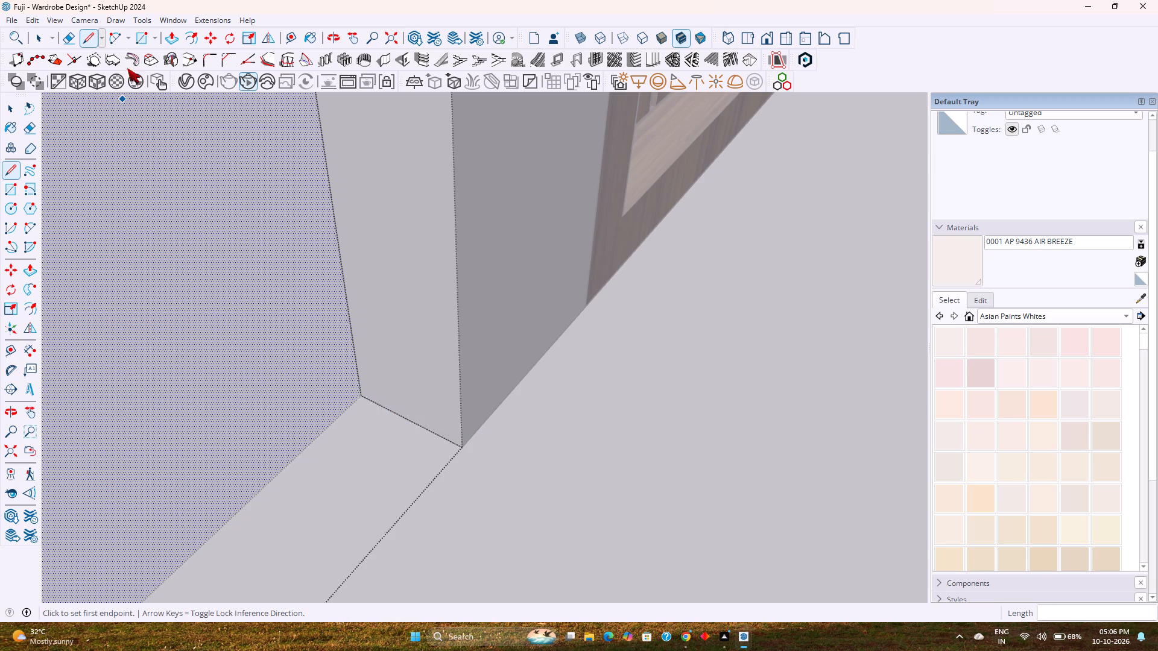
# Undo the floor line, the recessed panel's grouping and its 3" push into the wall.
pyautogui.press('a')
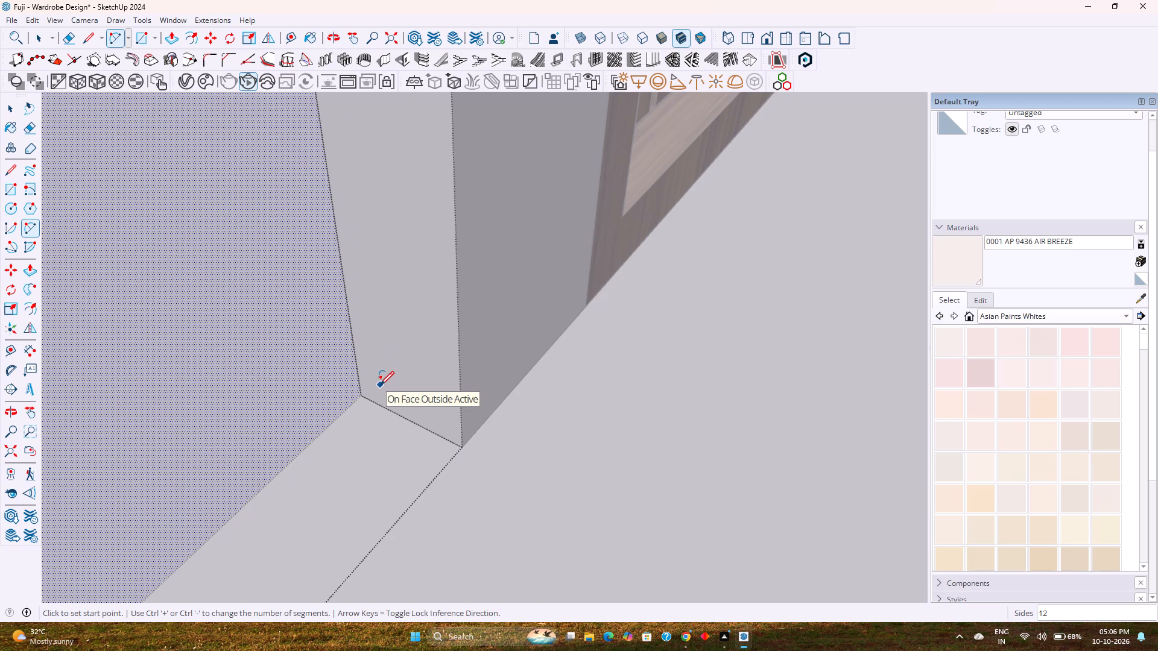
pyautogui.hotkey('ctrl', 'z')
pyautogui.hotkey('ctrl', 'z')
pyautogui.hotkey('ctrl', 'z')
pyautogui.hotkey('ctrl', 'z')
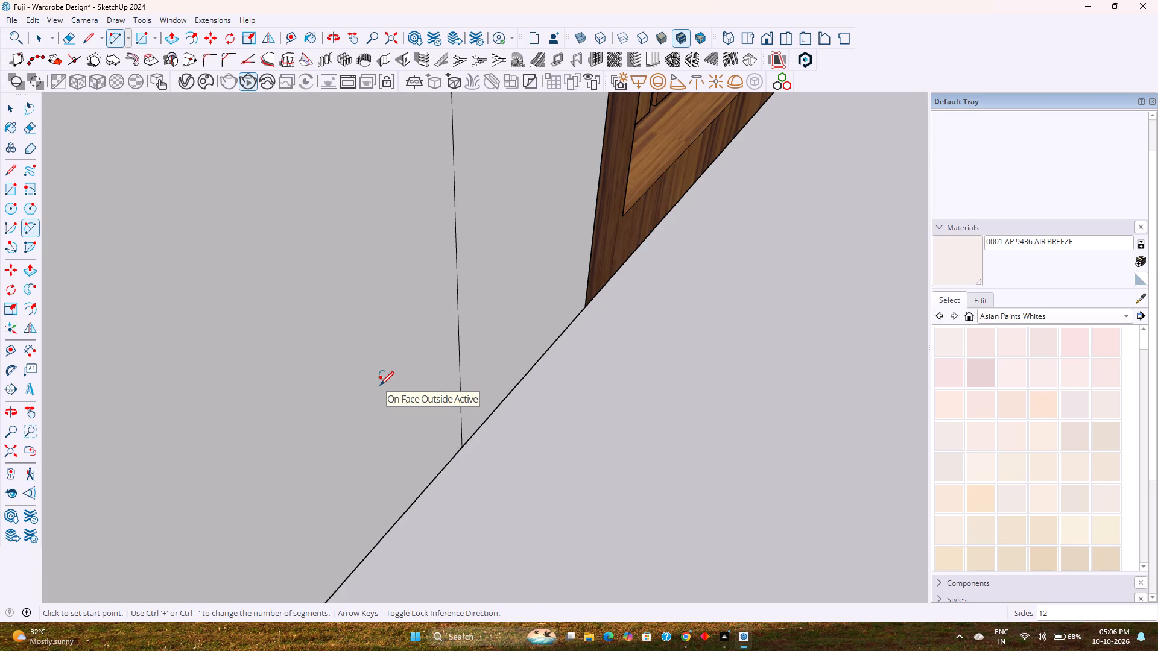
# Push the outlined panel face beside the door 2" into the wall with Push/Pull.
pyautogui.press('space')
pyautogui.write('p')
pyautogui.click(373, 426)
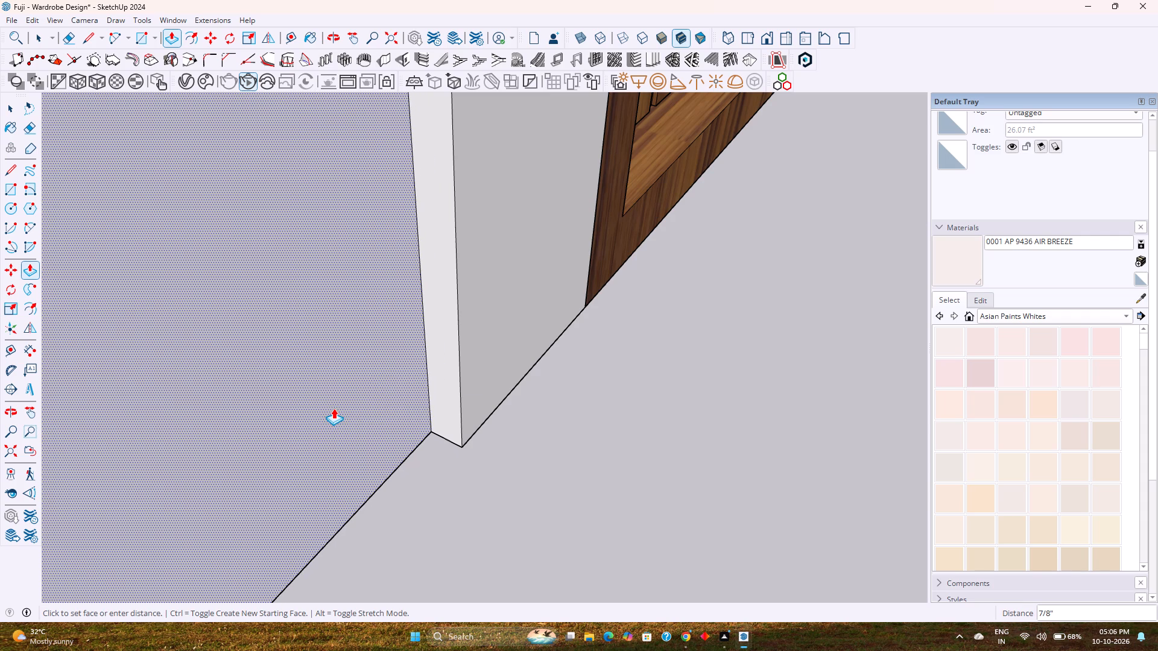
pyautogui.press('2')
pyautogui.press('Return')
pyautogui.press('space')
# Make the recessed panel face and its bounding edges into a group.
pyautogui.doubleClick(328, 414)
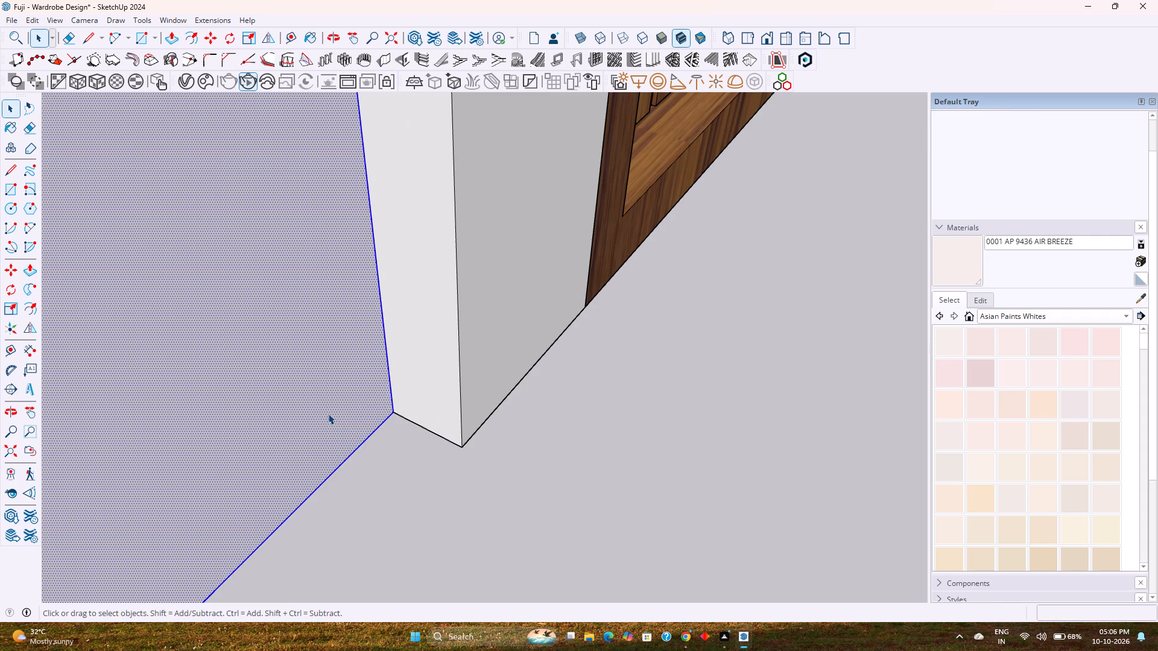
pyautogui.rightClick(328, 414)
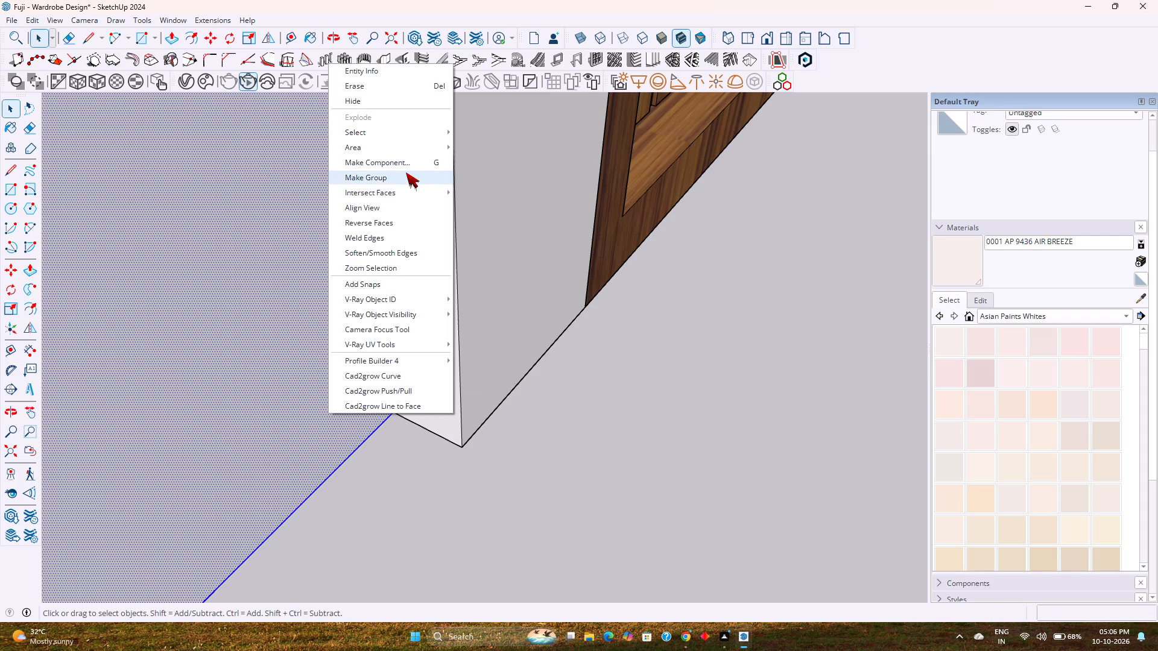
pyautogui.click(406, 172)
# Inside the panel group, place a vertical guide 2" in from the panel's edge nearest the door.
pyautogui.doubleClick(329, 218)
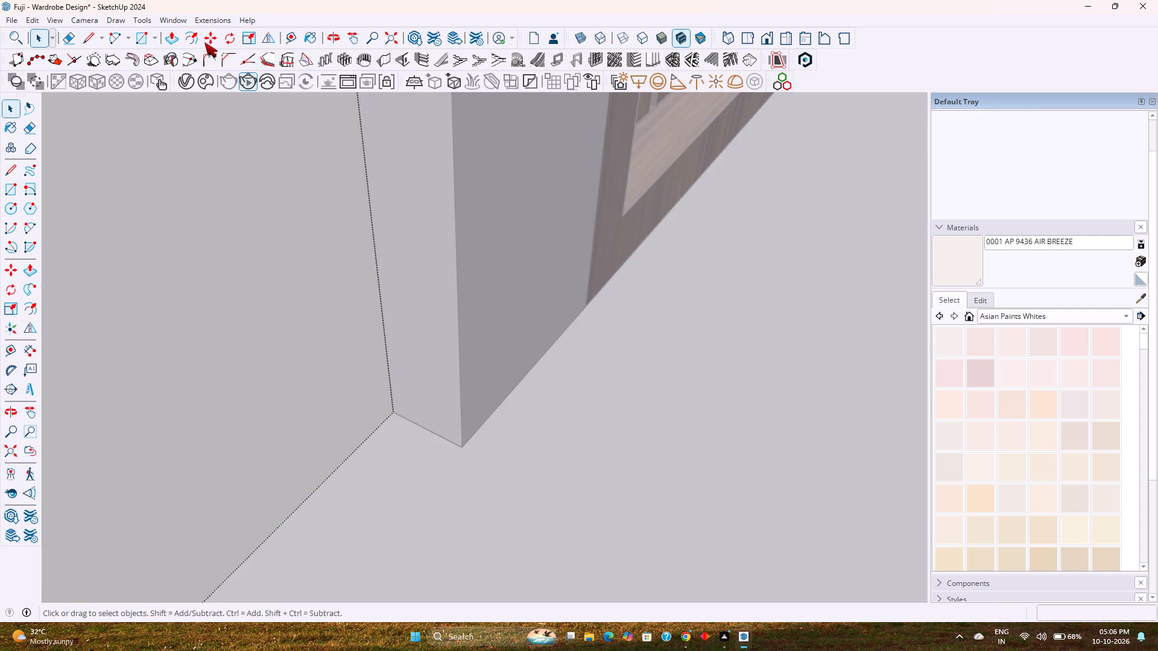
pyautogui.click(92, 36)
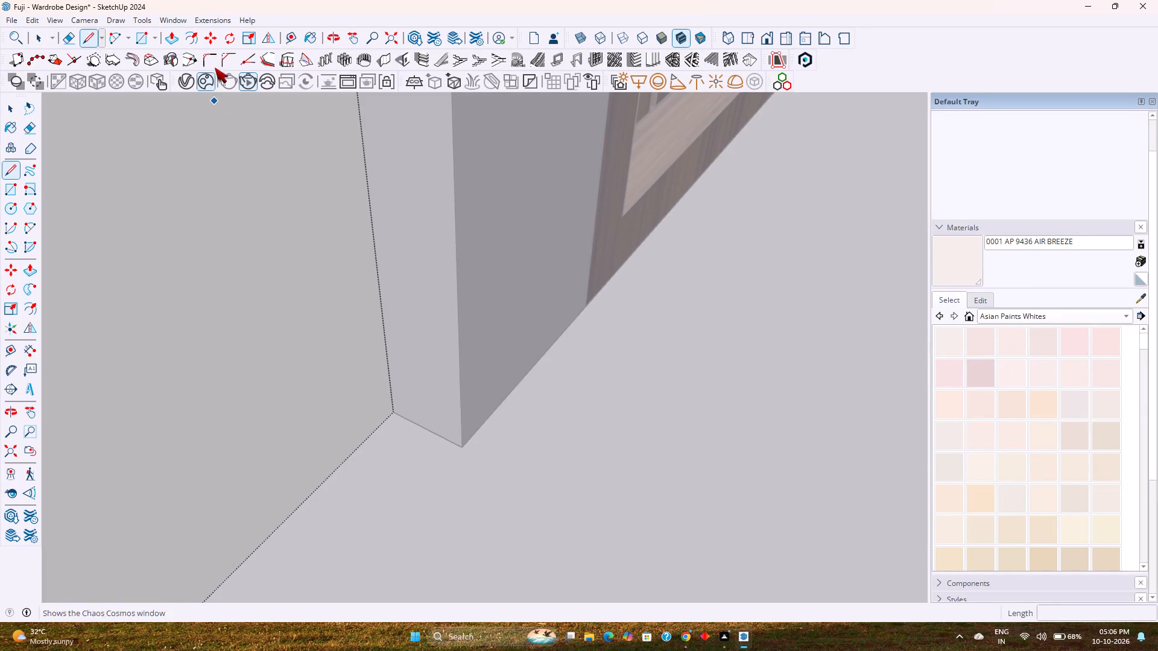
pyautogui.click(284, 37)
pyautogui.click(367, 205)
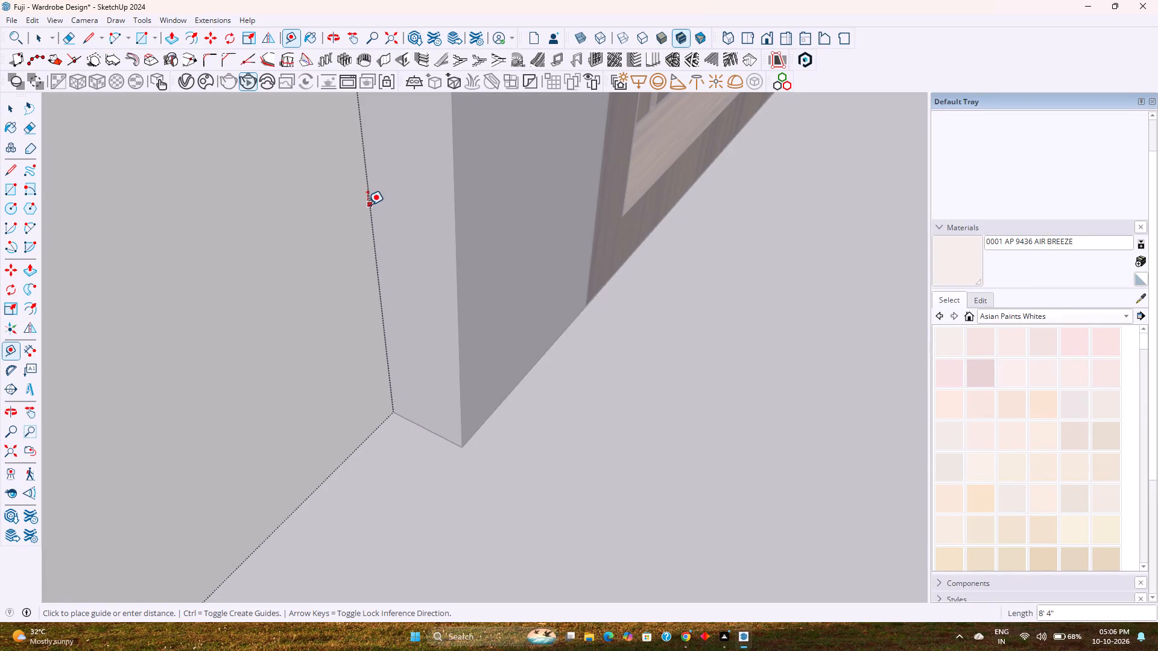
pyautogui.press('2')
pyautogui.press('Return')
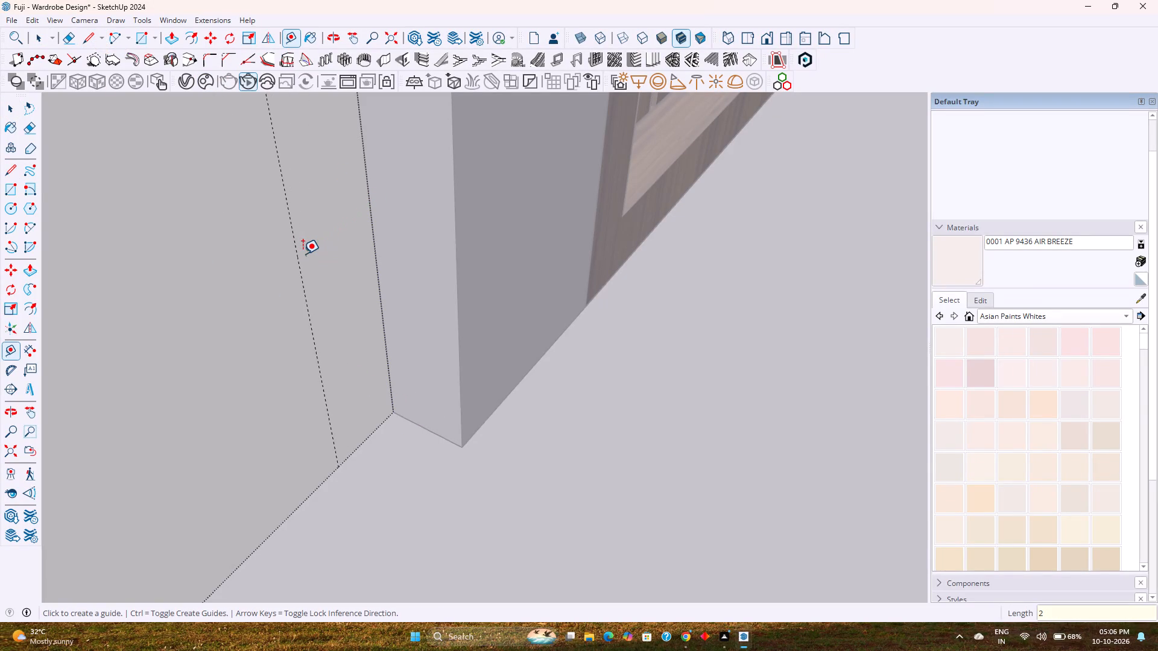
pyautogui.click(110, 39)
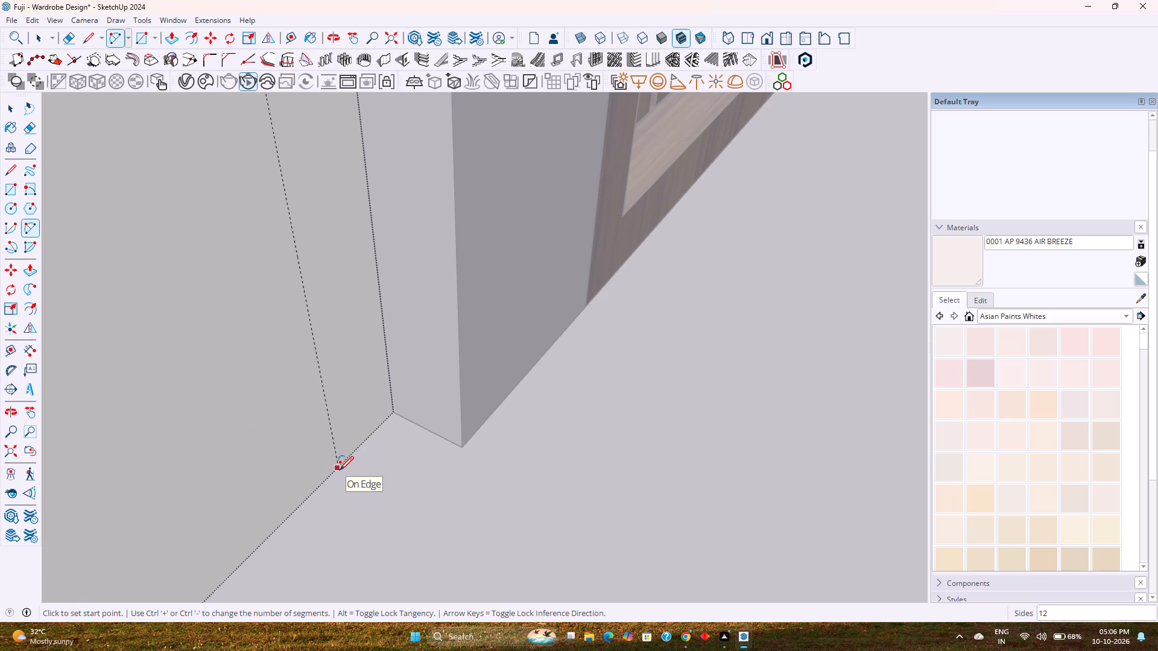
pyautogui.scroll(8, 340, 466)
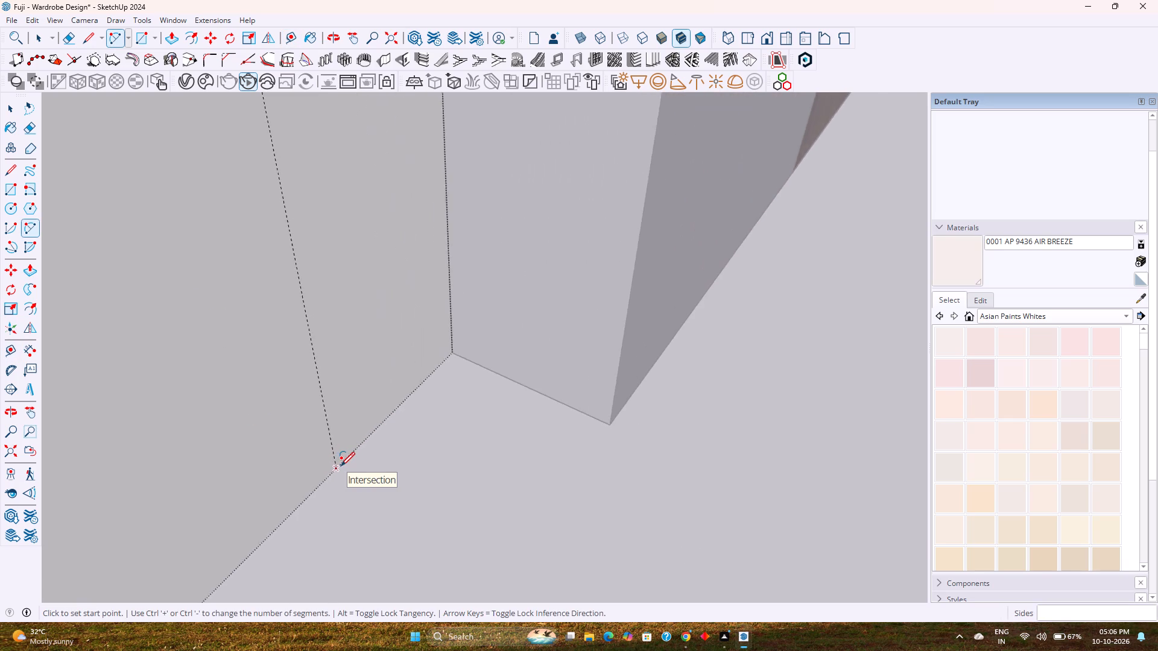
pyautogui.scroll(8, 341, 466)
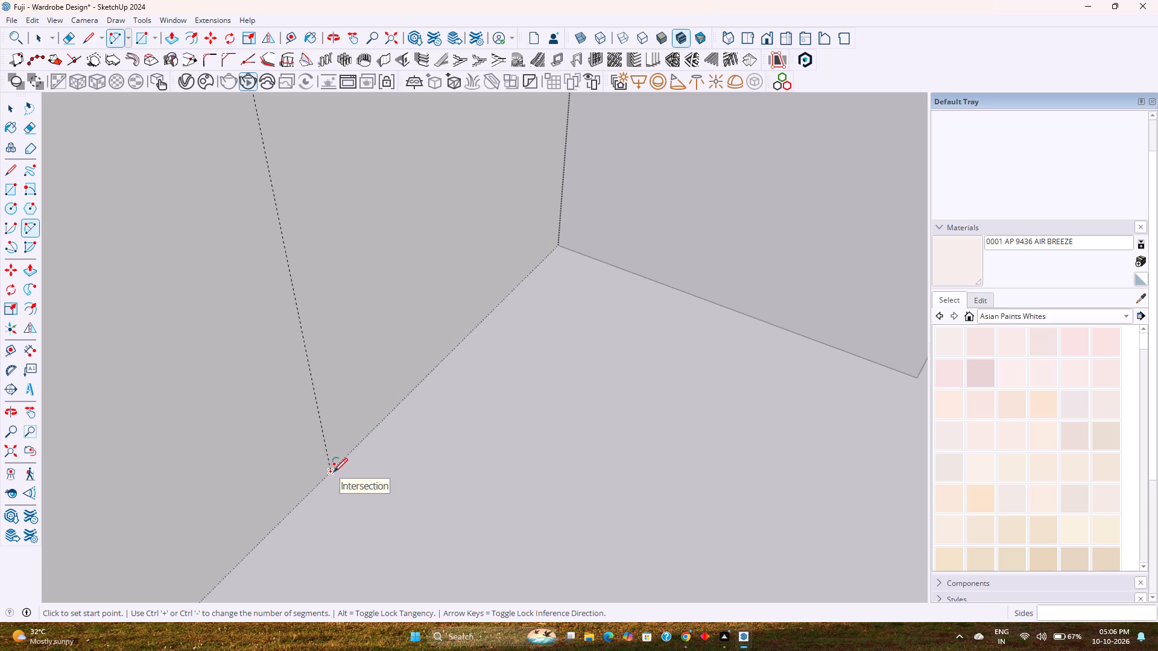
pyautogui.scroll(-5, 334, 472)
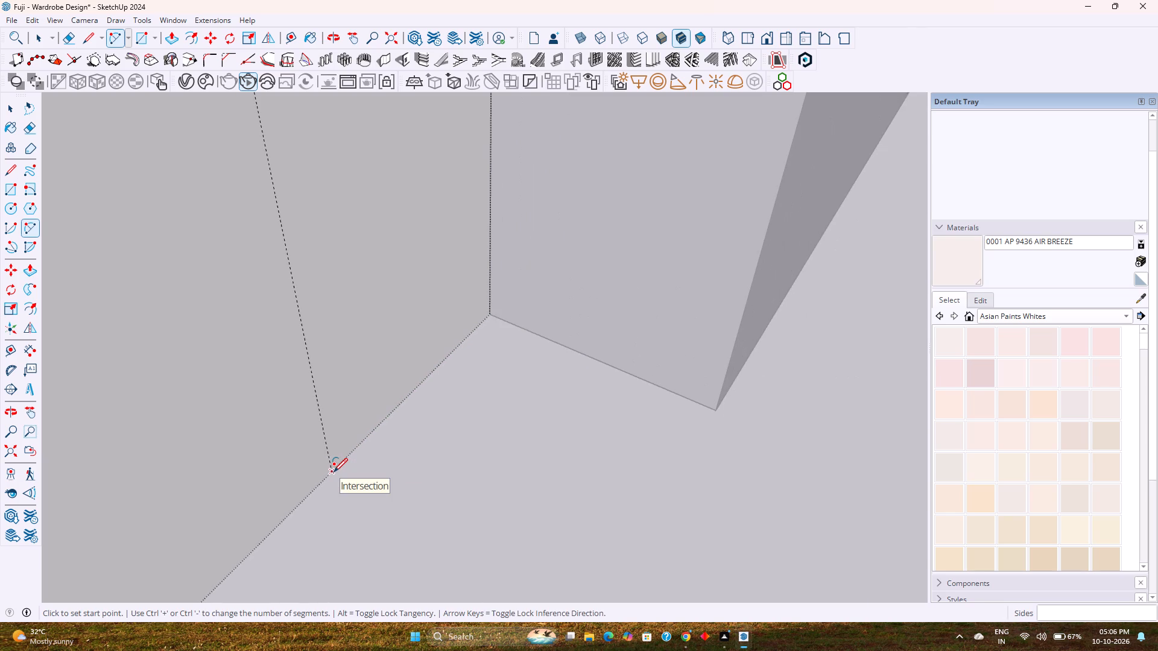
# Place a guide on the floor 0.5" out from the recessed panel's bottom edge.
pyautogui.click(296, 37)
pyautogui.click(431, 374)
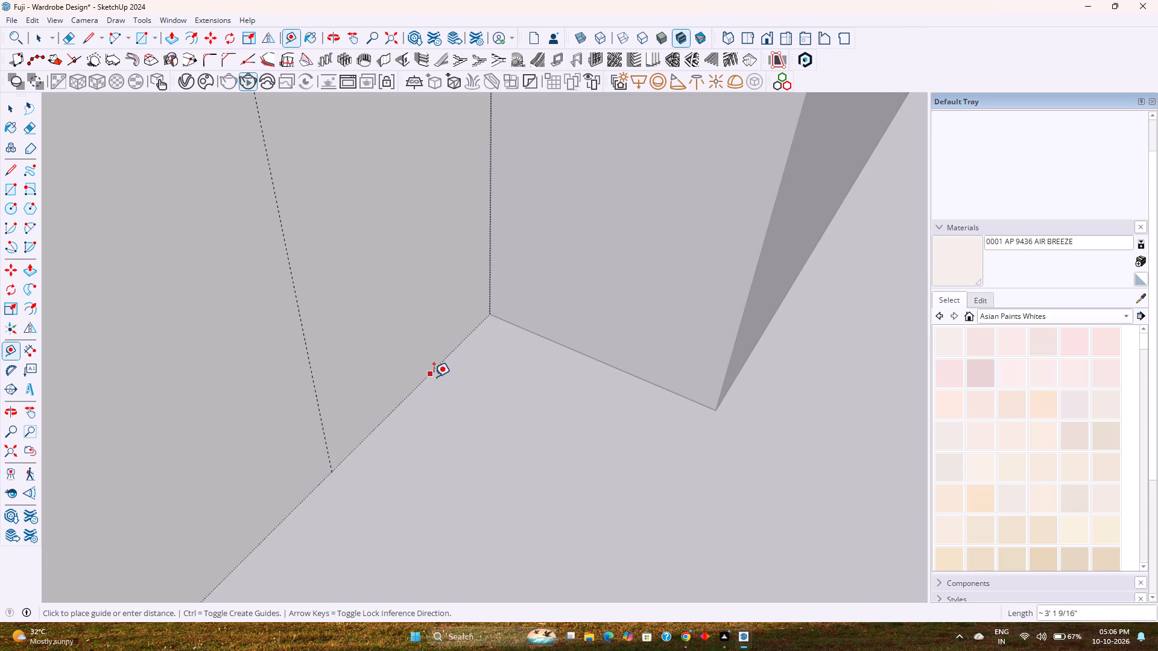
pyautogui.write('0.5')
pyautogui.press('Return')
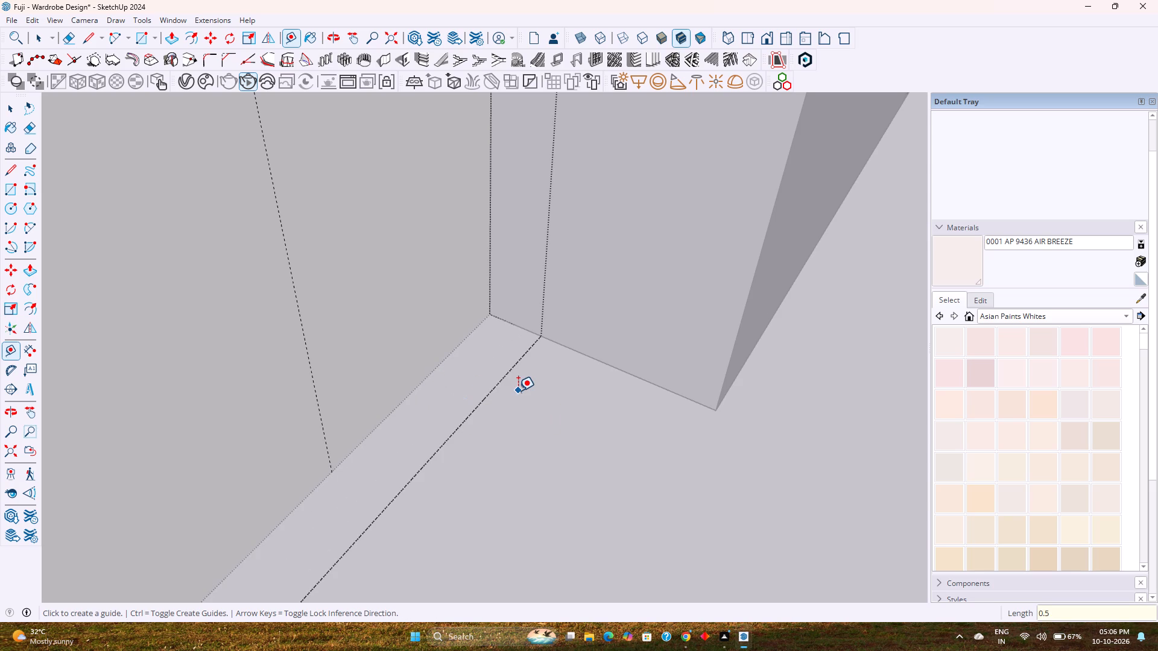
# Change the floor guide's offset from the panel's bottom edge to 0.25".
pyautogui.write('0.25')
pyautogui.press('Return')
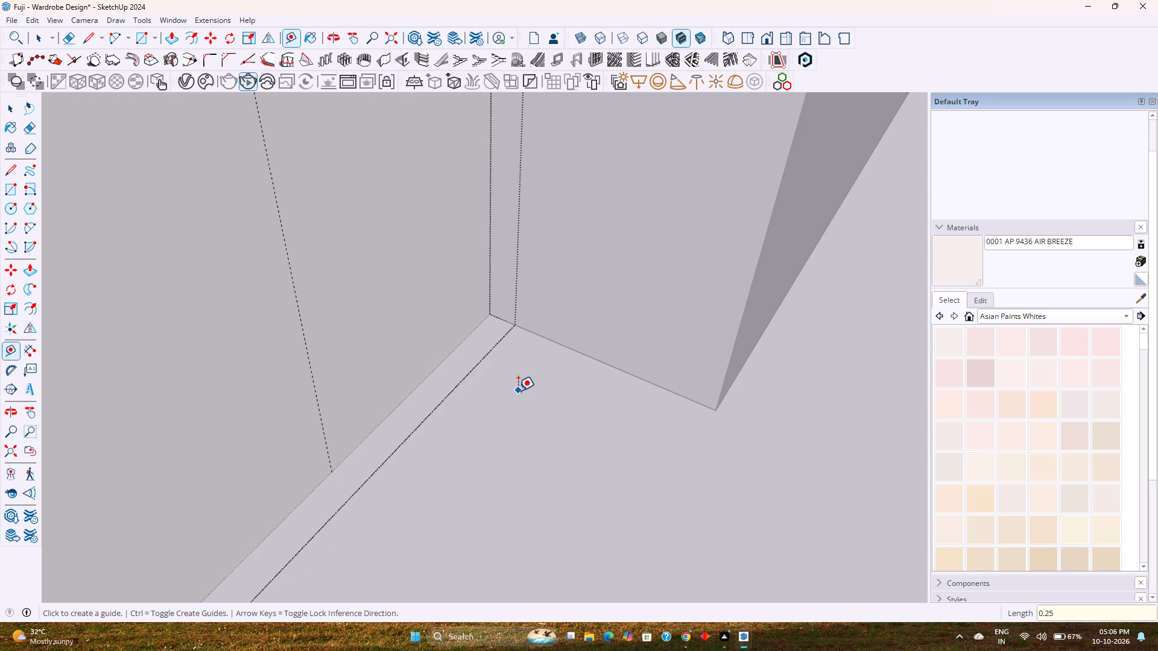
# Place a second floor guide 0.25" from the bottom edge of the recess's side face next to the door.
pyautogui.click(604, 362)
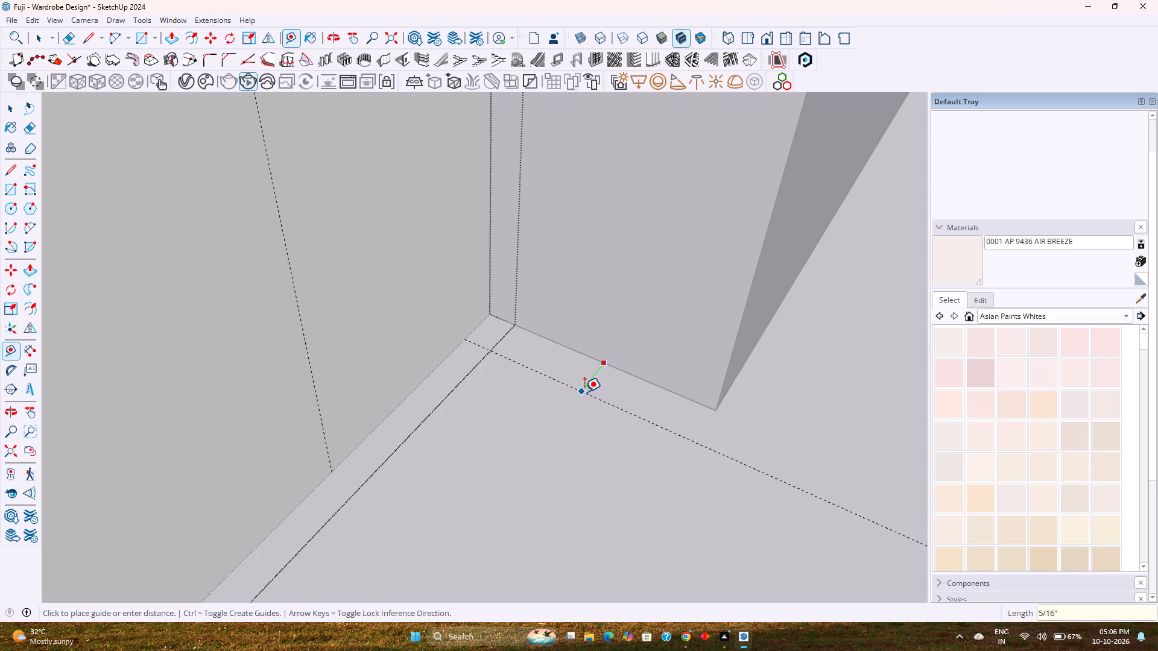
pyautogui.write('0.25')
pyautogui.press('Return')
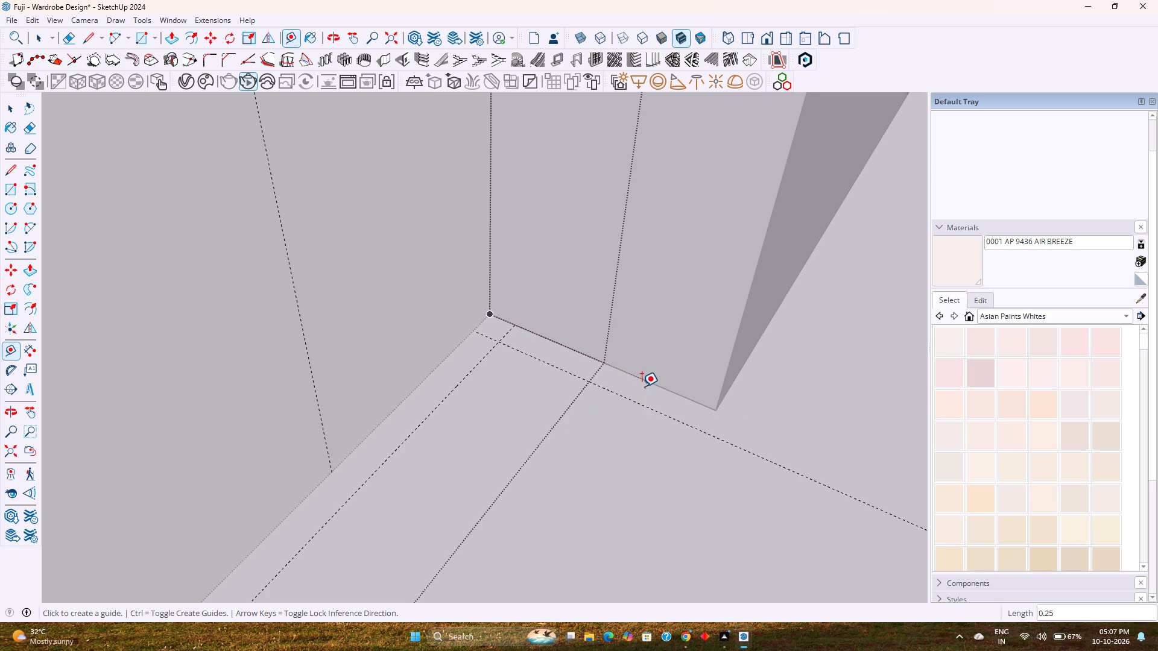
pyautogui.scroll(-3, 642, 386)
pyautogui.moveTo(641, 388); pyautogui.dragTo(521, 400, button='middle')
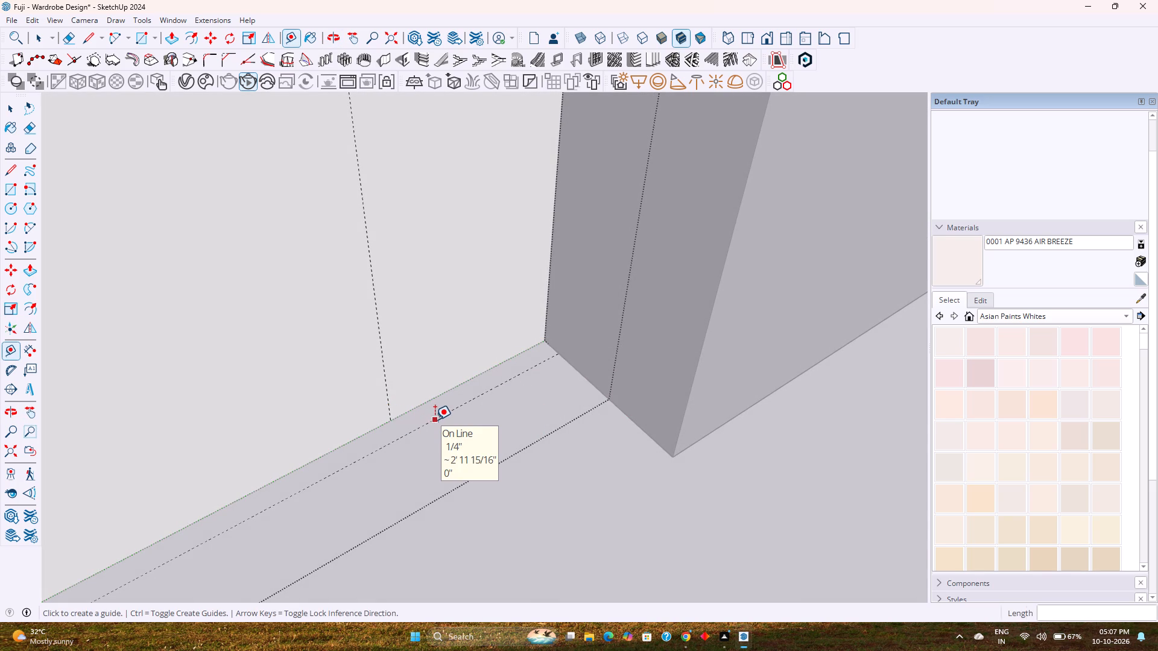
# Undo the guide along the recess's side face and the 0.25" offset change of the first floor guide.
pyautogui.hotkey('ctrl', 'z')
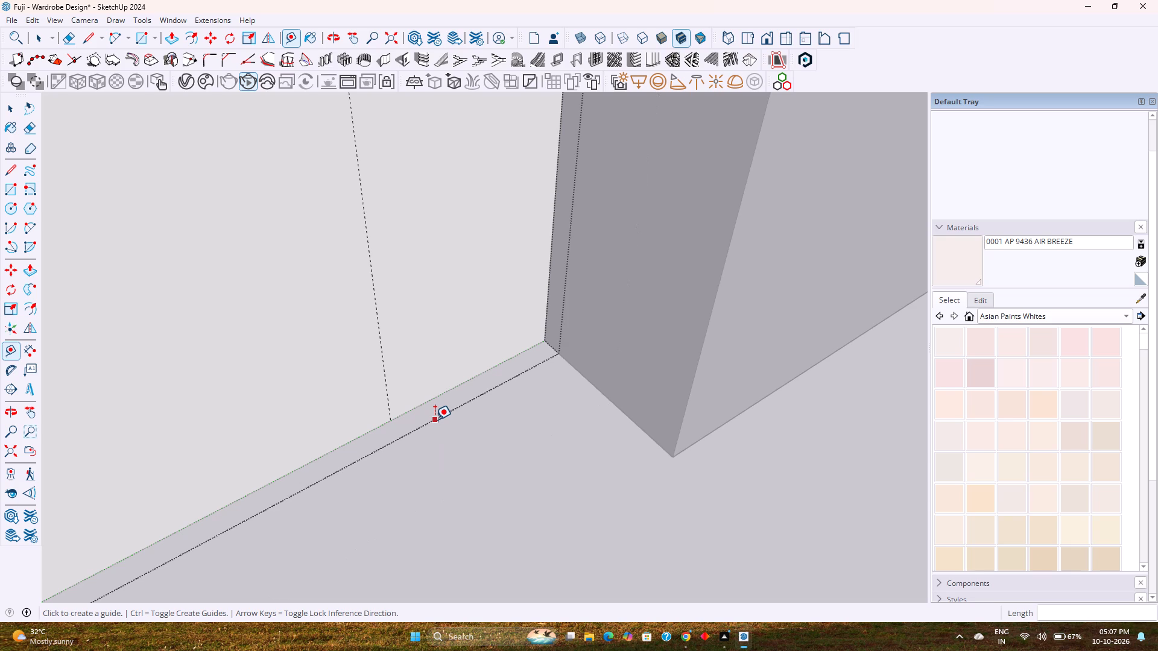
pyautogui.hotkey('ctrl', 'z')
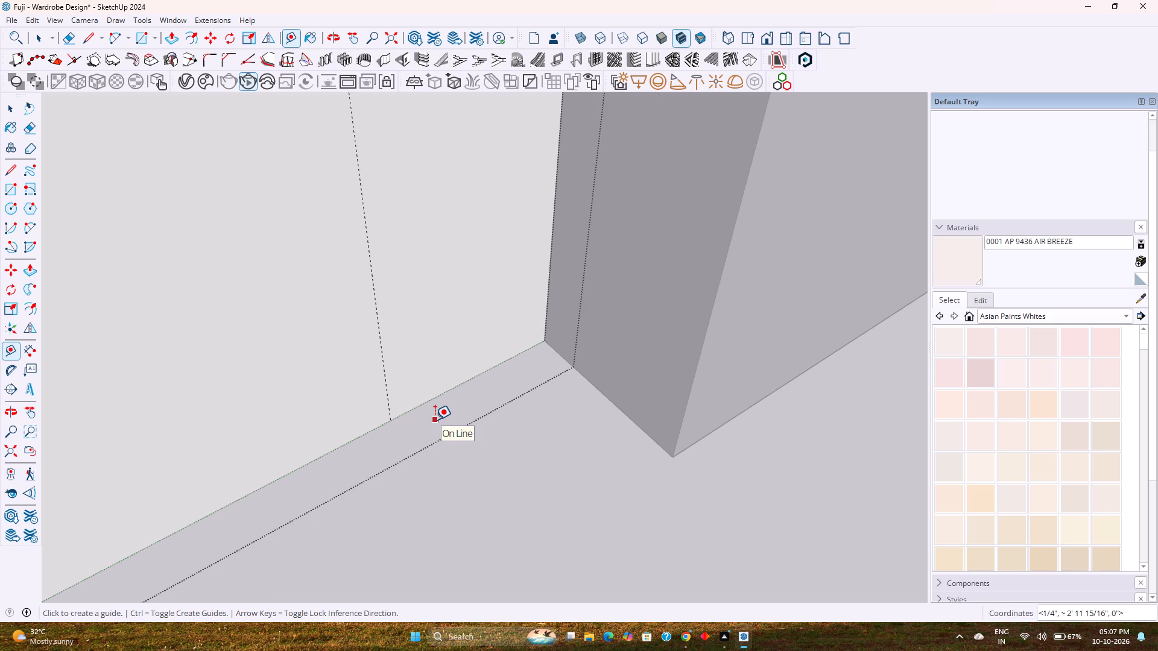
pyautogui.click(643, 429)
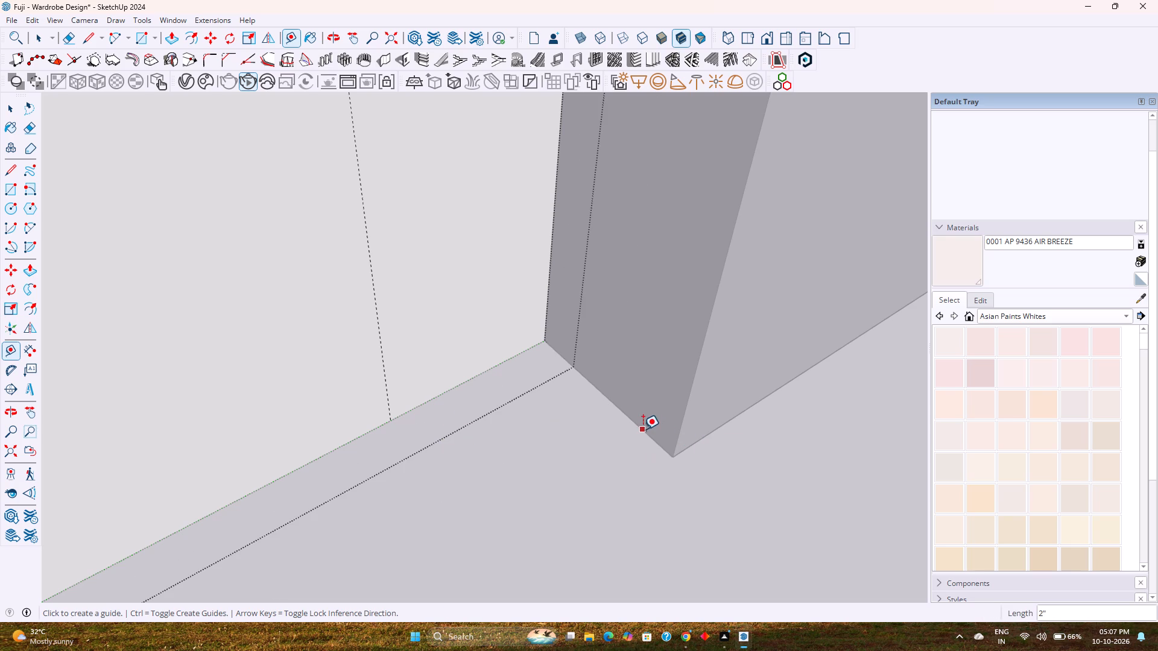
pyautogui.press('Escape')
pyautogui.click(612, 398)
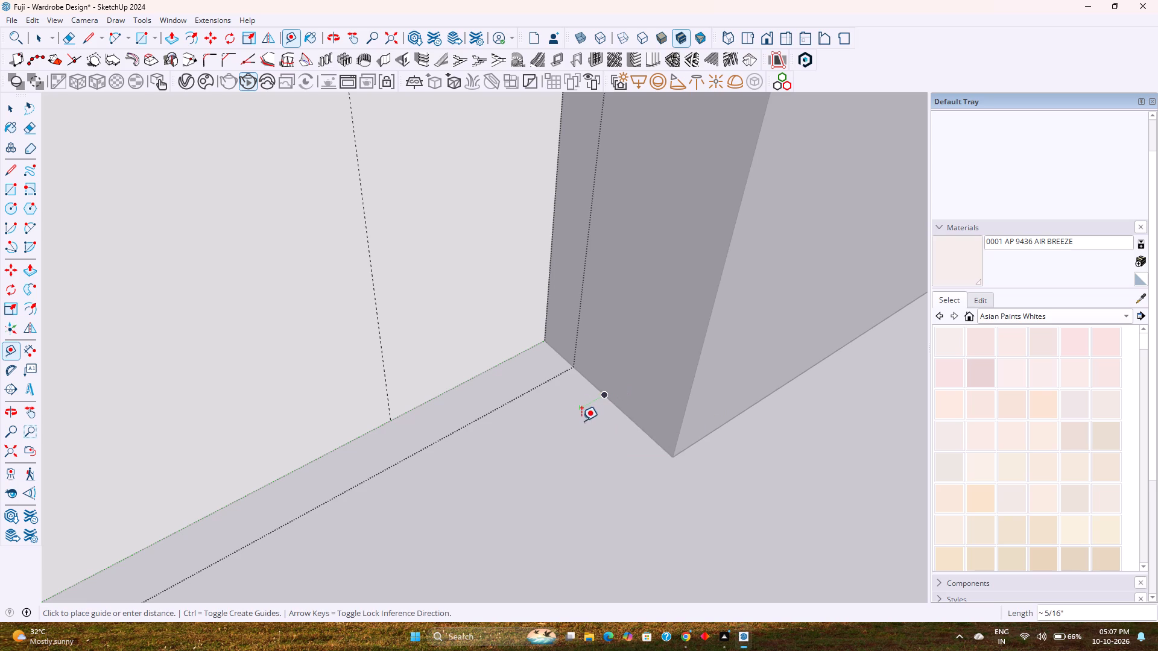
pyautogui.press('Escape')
# Place a floor guide 0.5" out from the bottom edge of the recess's side face.
pyautogui.click(659, 447)
pyautogui.scroll(-5, 604, 467)
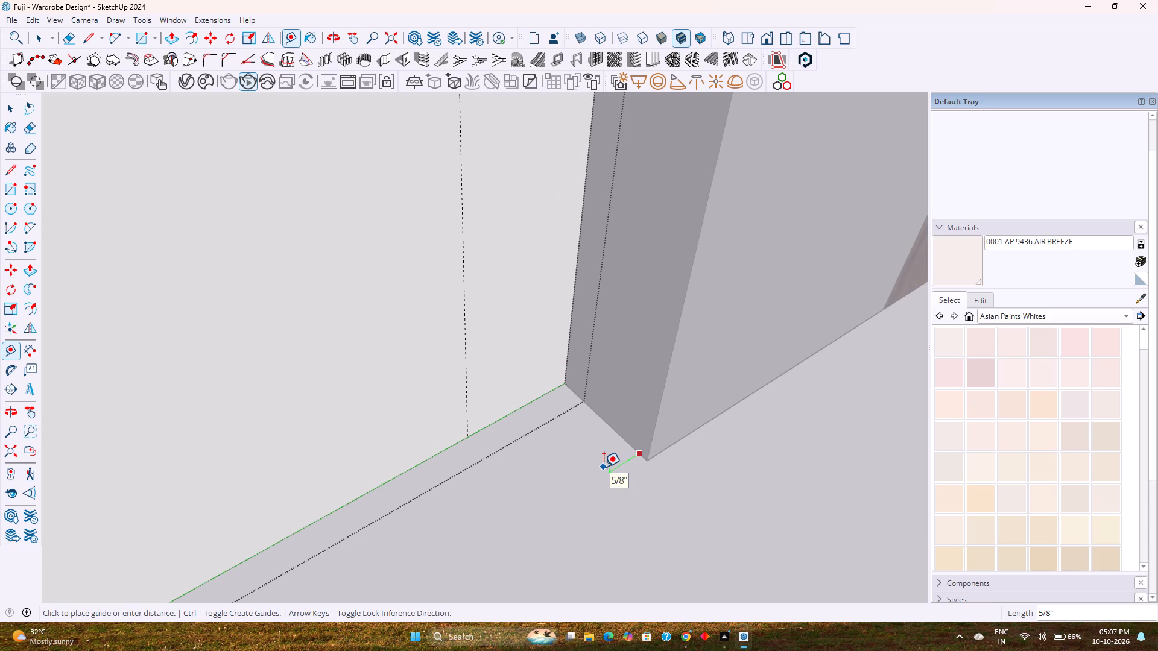
pyautogui.write('0.5')
pyautogui.press('Return')
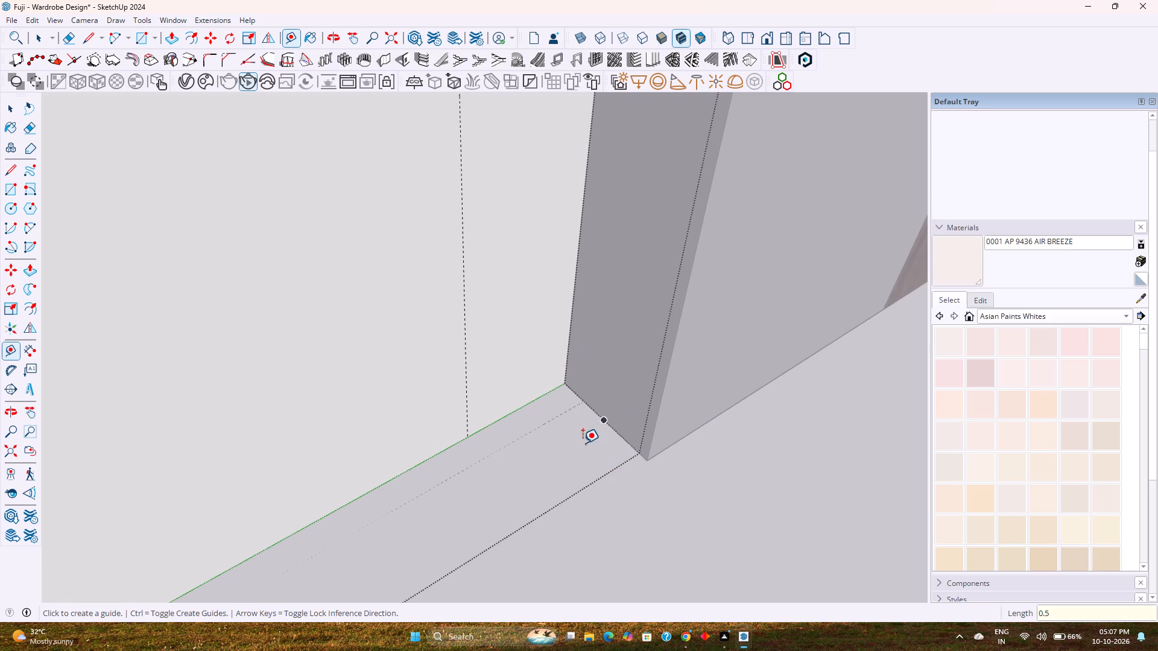
# Place a floor guide 2" from the side face's bottom edge, through the foot of the vertical guide on the recessed panel.
pyautogui.scroll(4, 590, 493)
pyautogui.moveTo(571, 472); pyautogui.dragTo(600, 434, button='middle')
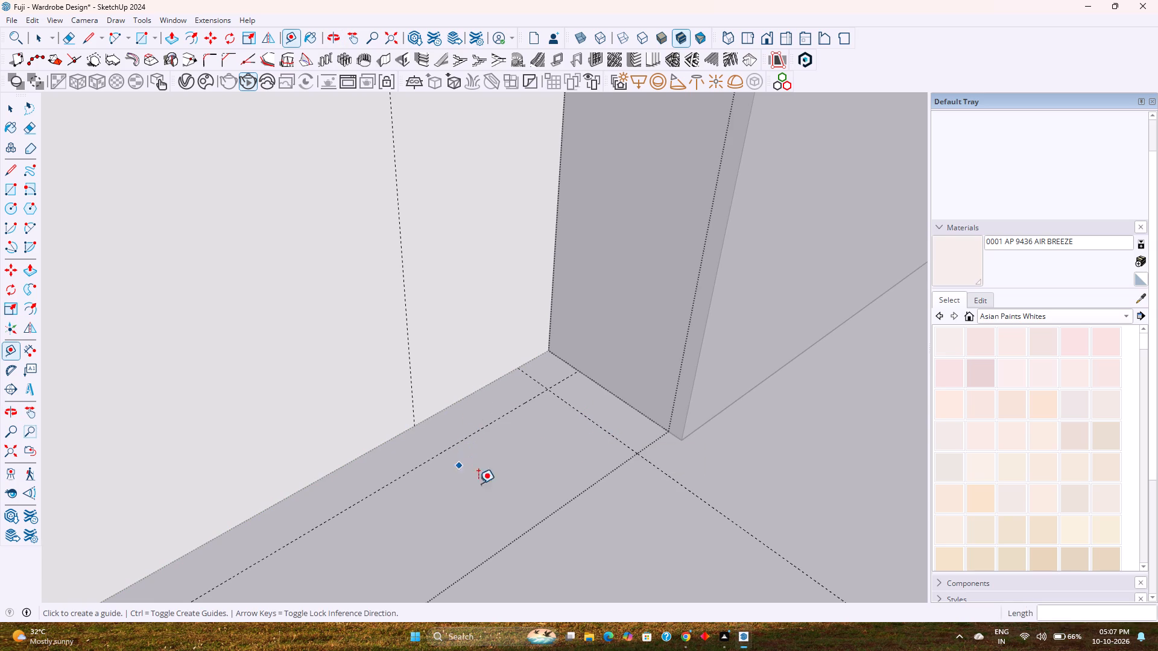
pyautogui.click(638, 415)
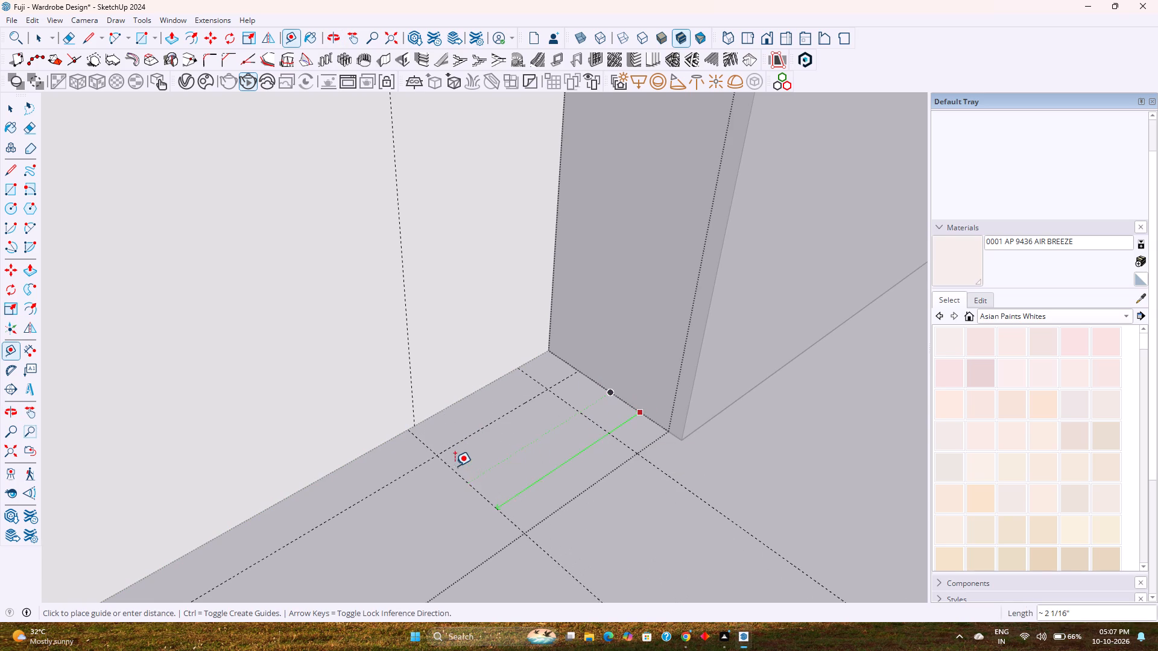
pyautogui.click(414, 428)
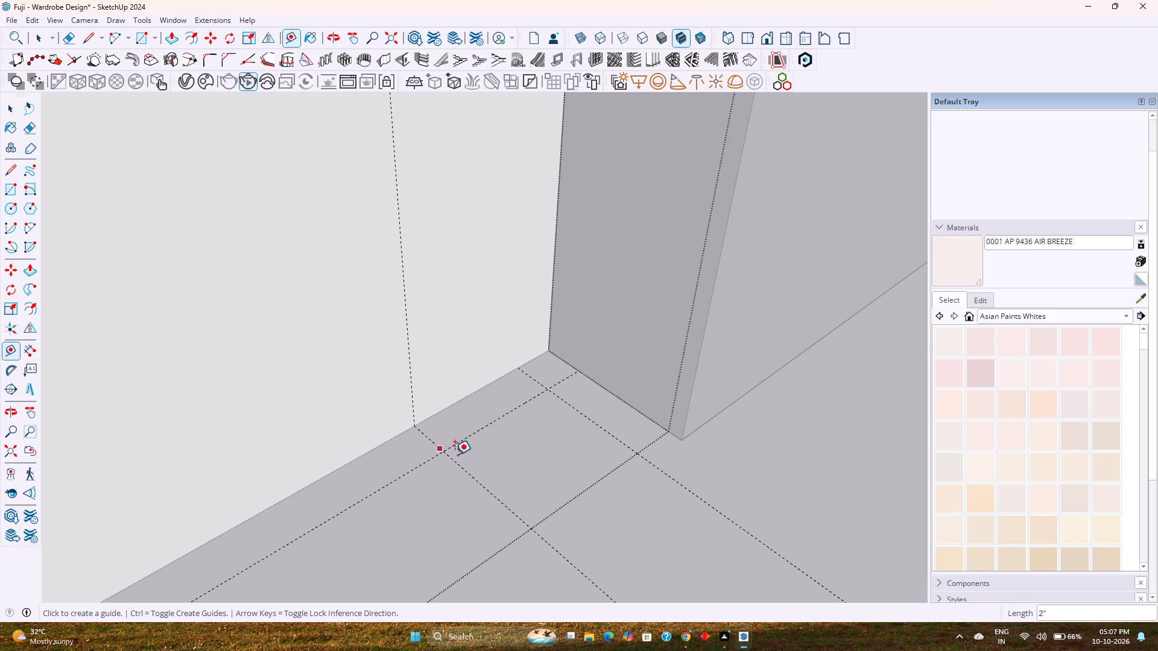
# Place a floor guide 0.25" from the 2" guide, offset toward the recess's side face.
pyautogui.click(472, 479)
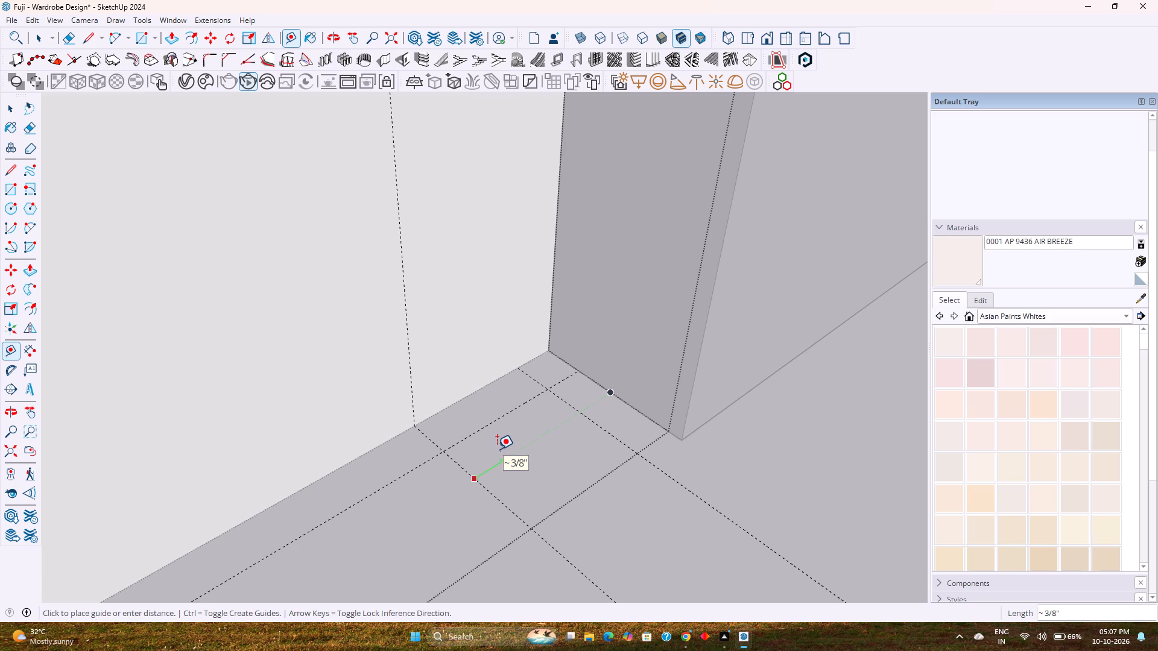
pyautogui.press('Escape')
pyautogui.click(428, 441)
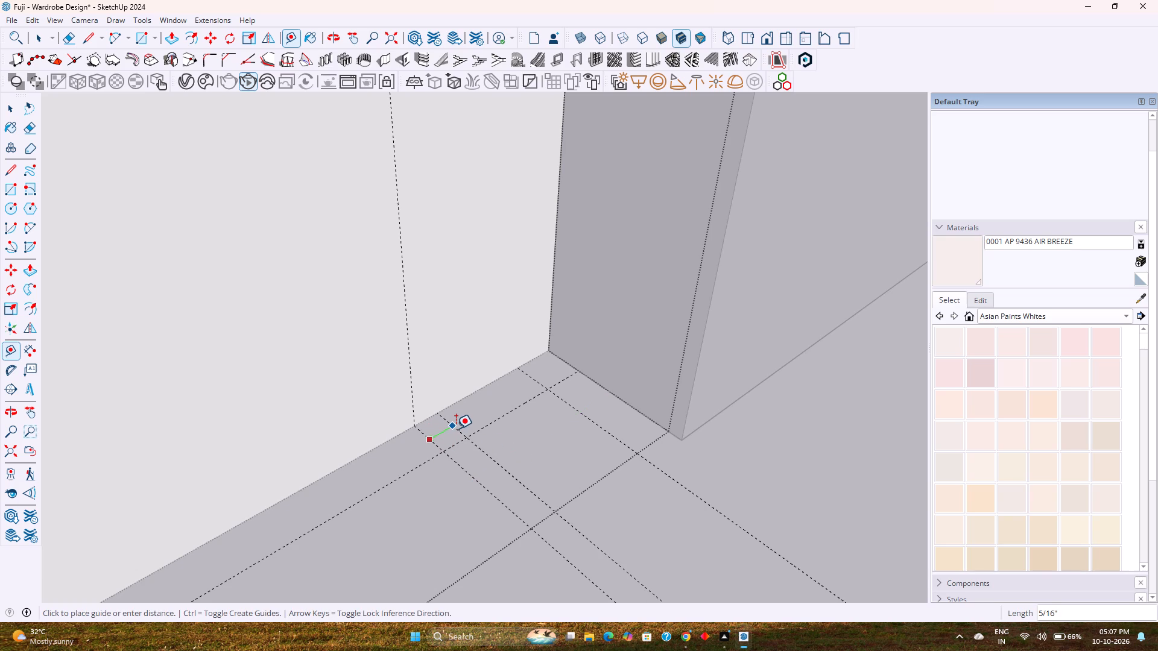
pyautogui.write('0.25')
pyautogui.press('Return')
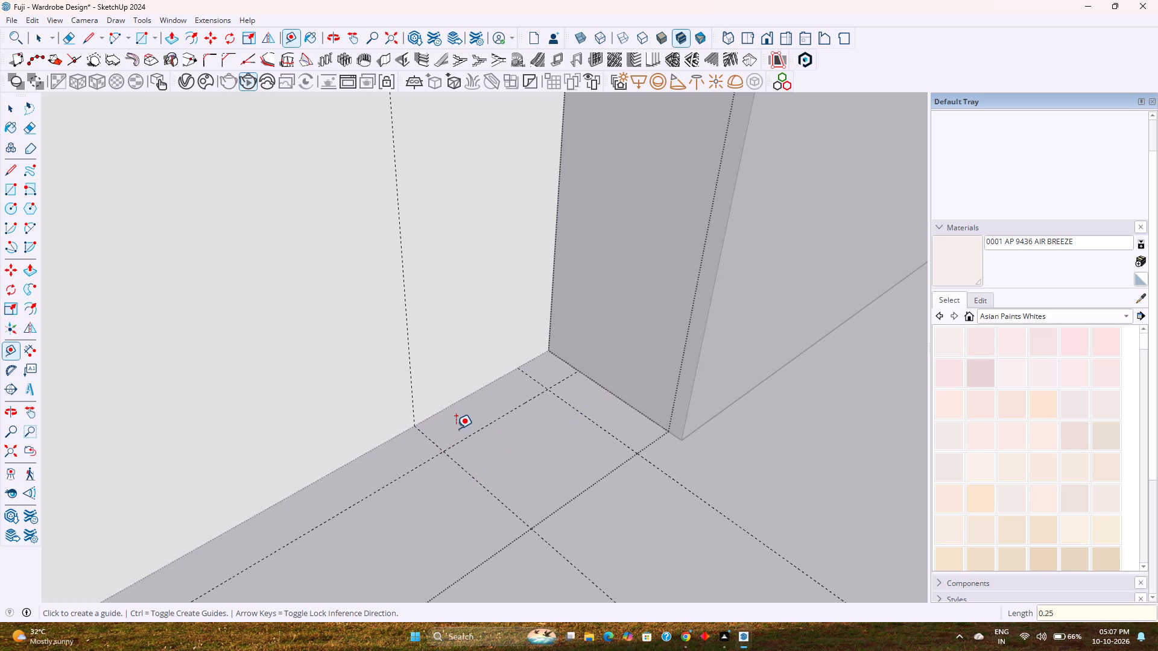
# Place a floor guide 0.25" inside the recess from the bottom edge of the front wall face, parallel to the panel.
pyautogui.scroll(-1, 456, 436)
pyautogui.moveTo(456, 436); pyautogui.dragTo(432, 479, button='middle')
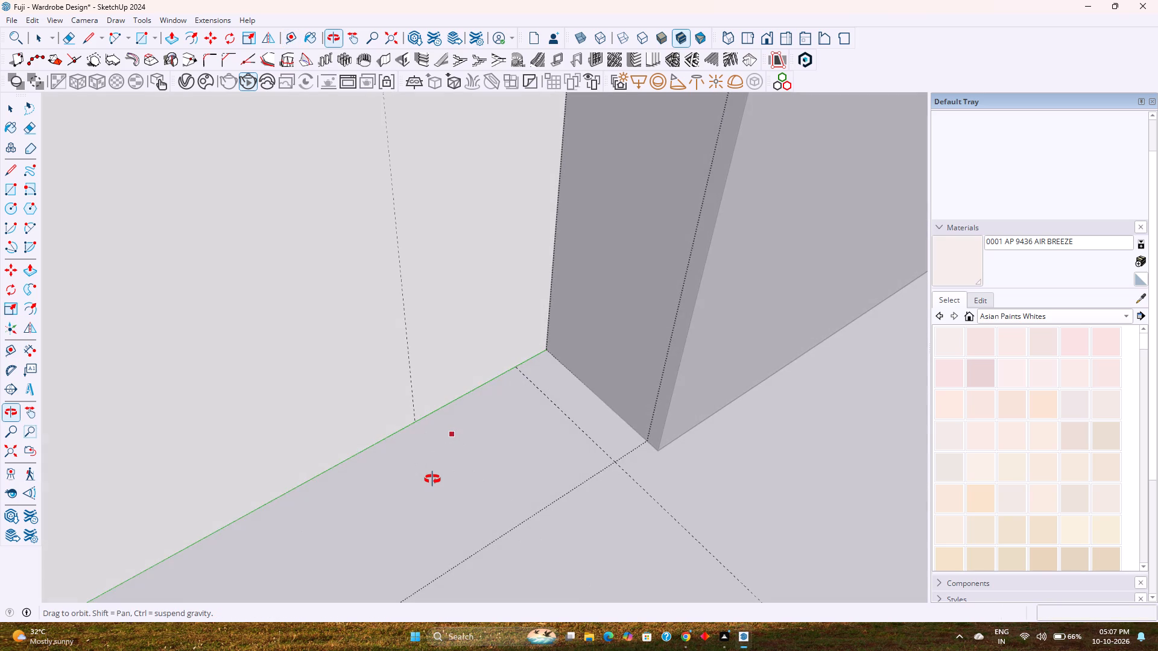
pyautogui.moveTo(432, 479); pyautogui.dragTo(440, 470, button='middle')
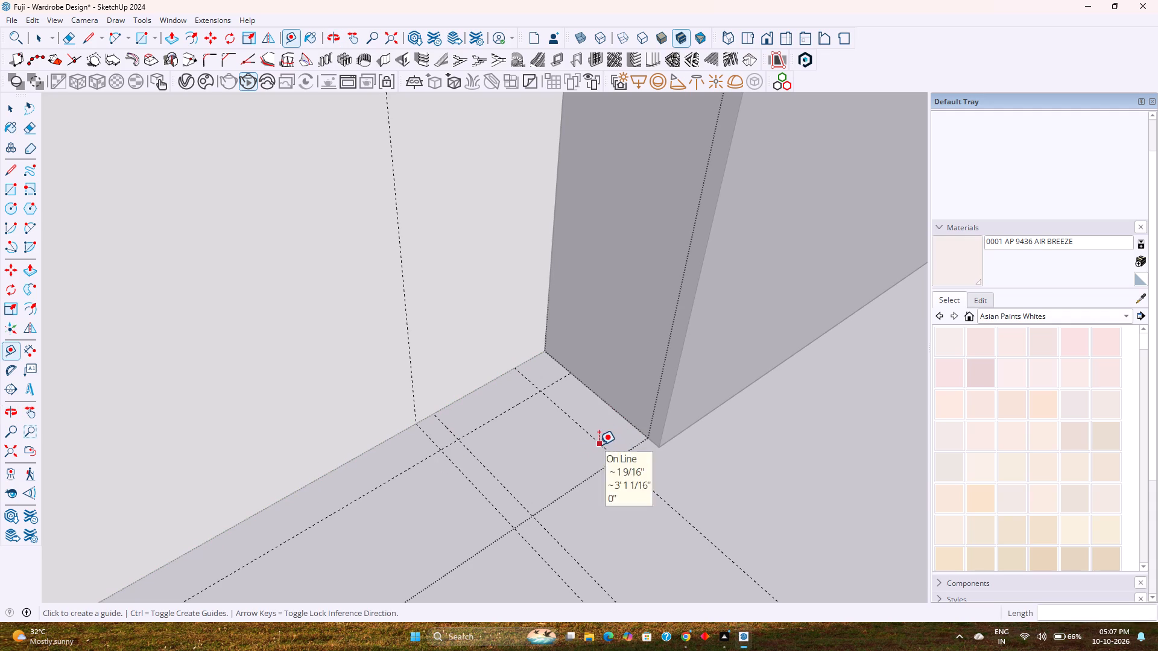
pyautogui.click(599, 445)
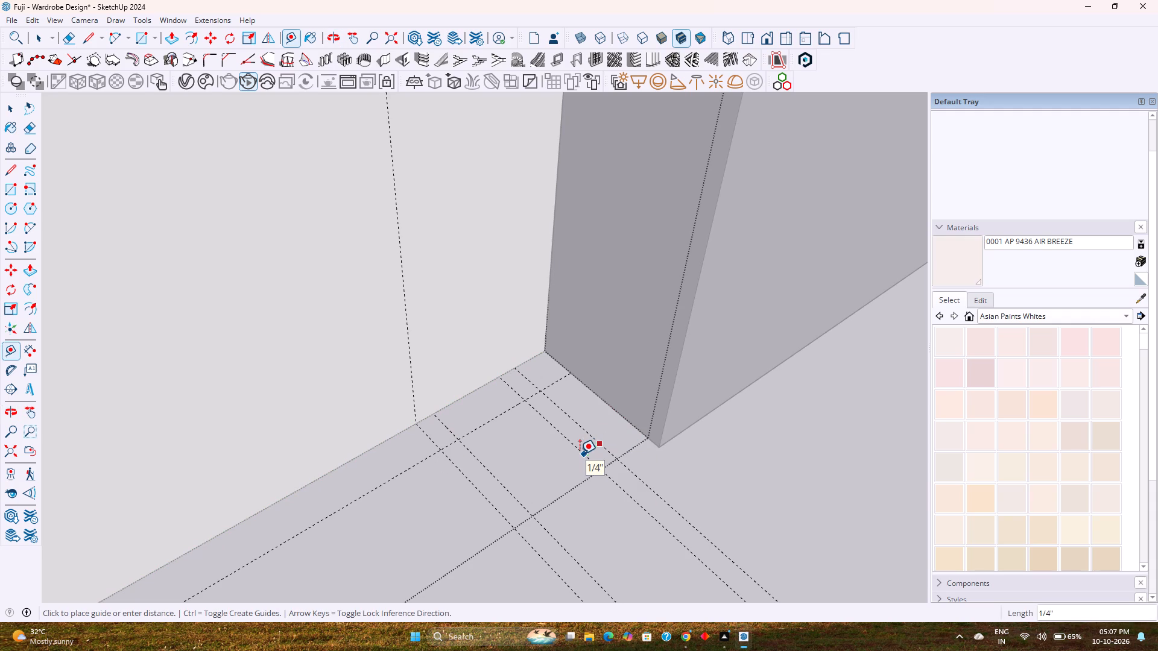
pyautogui.press('Escape')
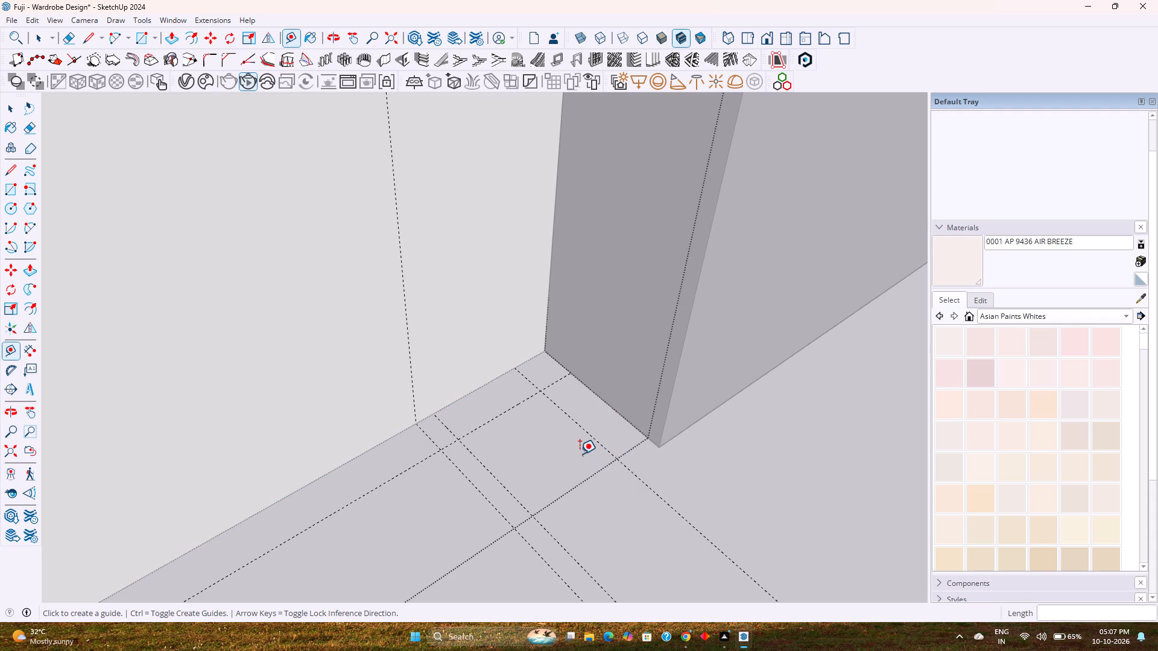
pyautogui.click(682, 434)
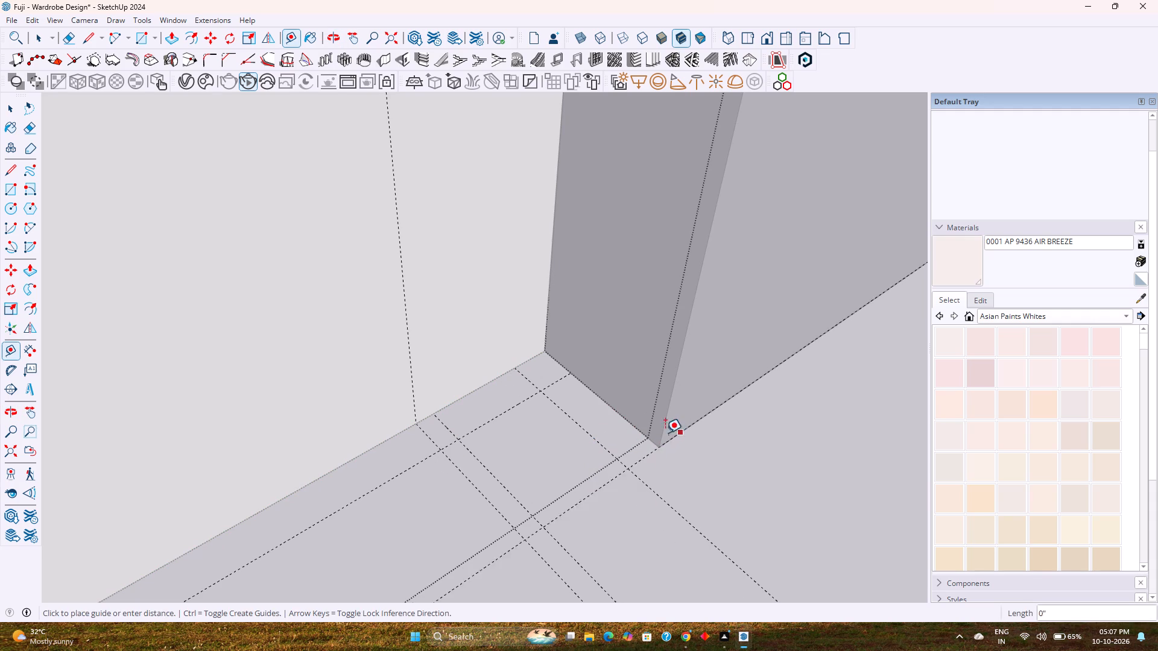
pyautogui.write('0.25')
pyautogui.press('Return')
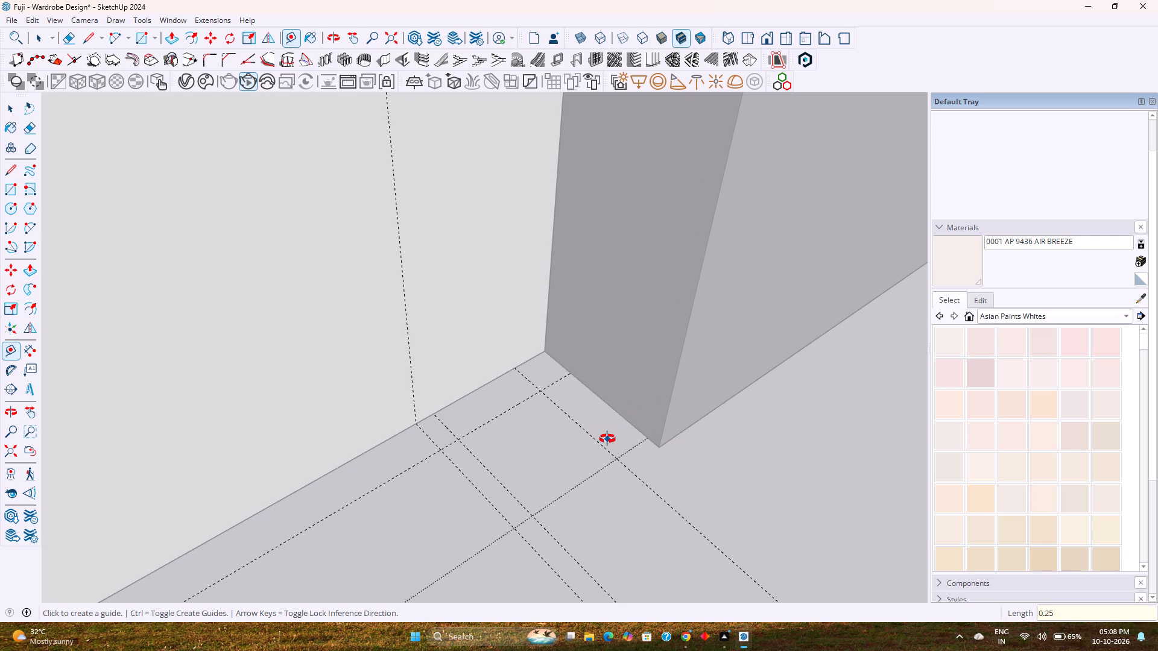
# Draw a 2-point arc from the vertical guide's foot to the intersection of the 0.5" panel guide and 0.25" guide, bulging about 1/16".
pyautogui.moveTo(607, 439); pyautogui.dragTo(691, 414, button='middle')
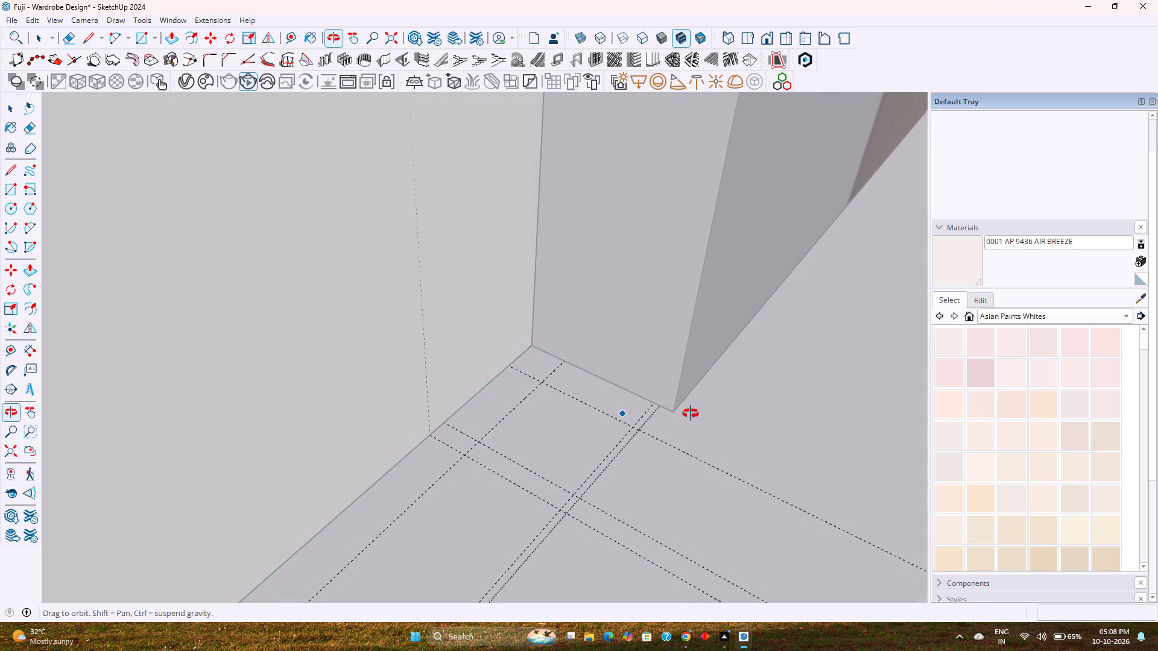
pyautogui.moveTo(691, 414); pyautogui.dragTo(691, 384, button='middle')
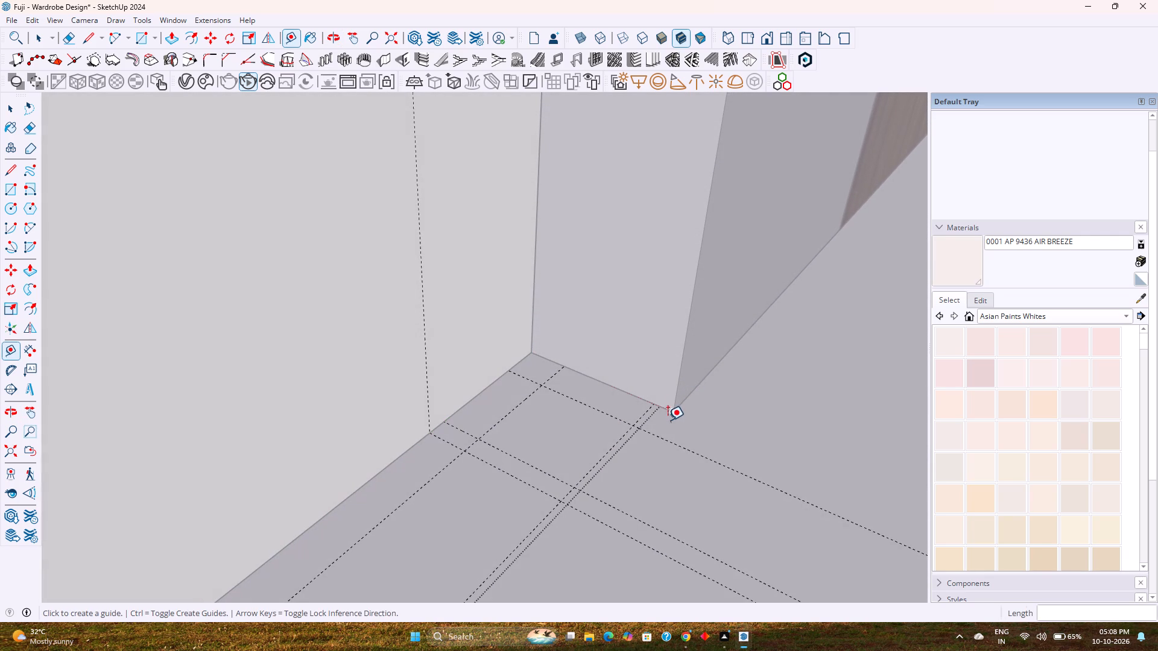
pyautogui.scroll(2, 666, 423)
pyautogui.moveTo(656, 424); pyautogui.dragTo(659, 441, button='middle')
pyautogui.moveTo(659, 441); pyautogui.dragTo(650, 417, button='middle')
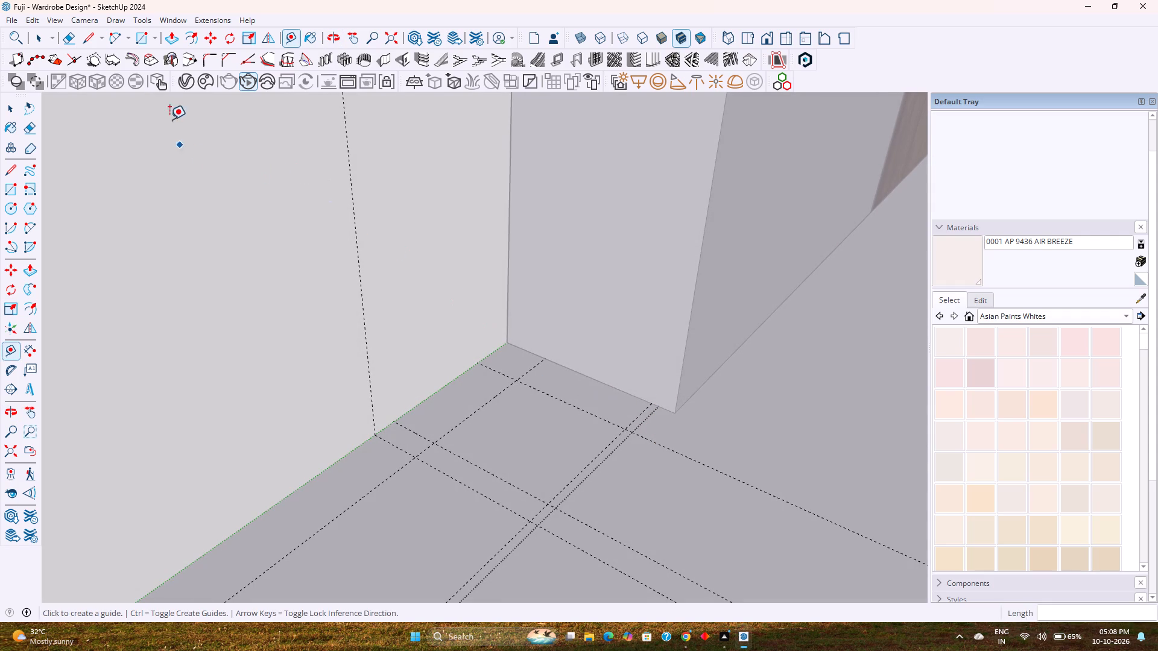
pyautogui.click(117, 39)
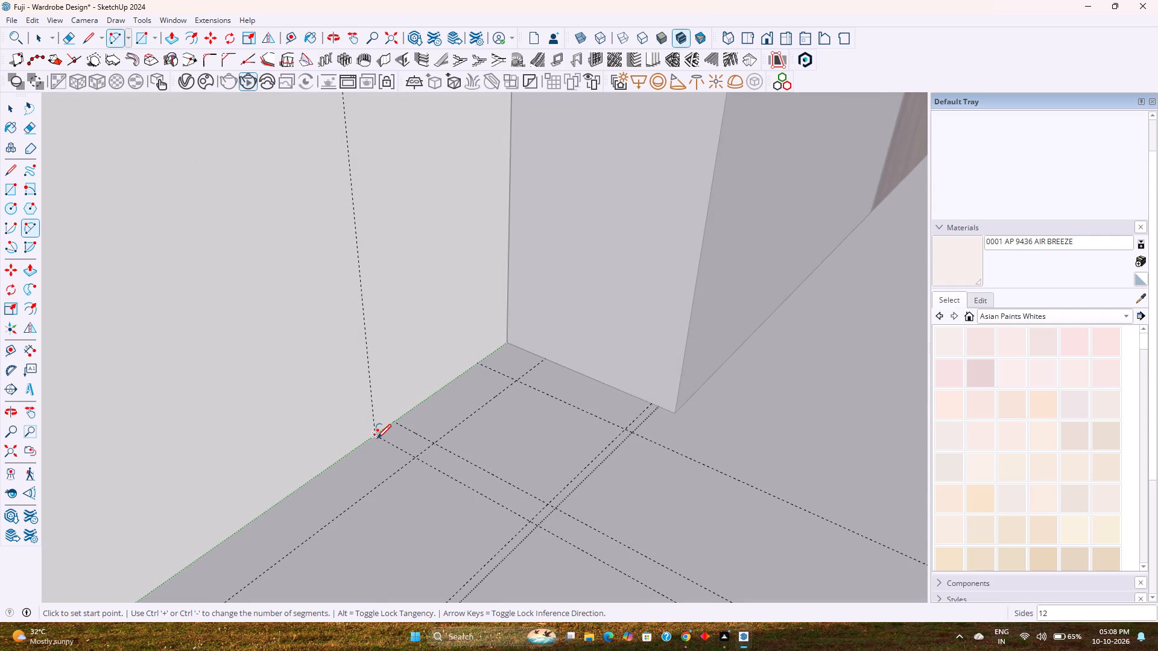
pyautogui.click(377, 438)
pyautogui.click(435, 445)
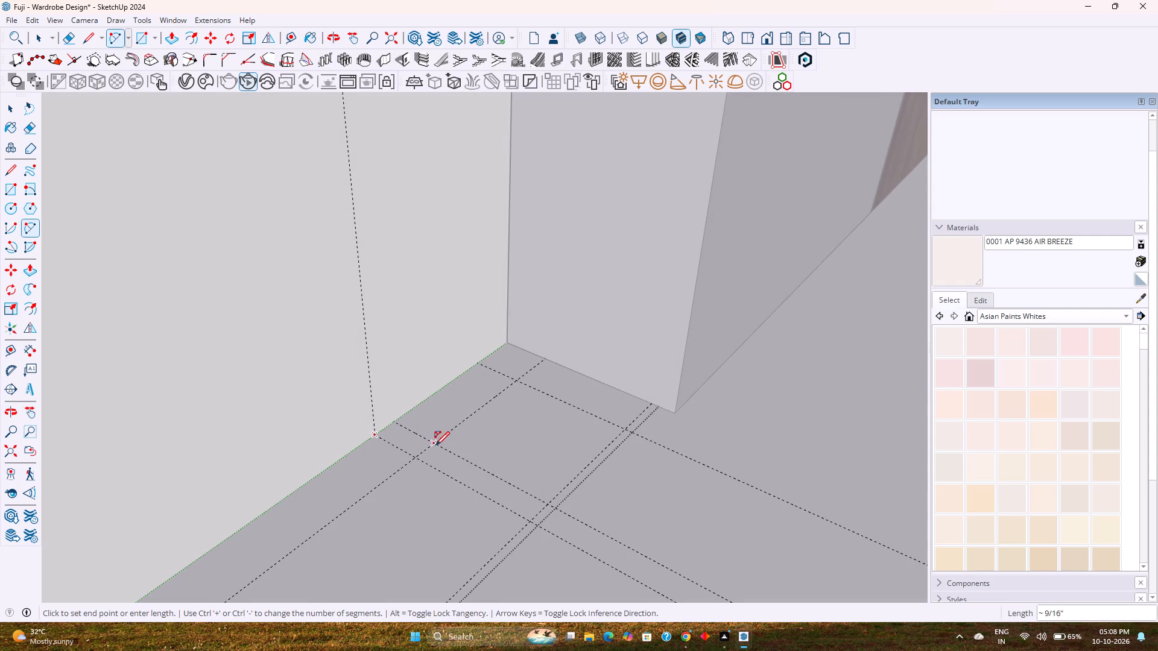
pyautogui.scroll(4, 416, 452)
pyautogui.moveTo(414, 442); pyautogui.dragTo(418, 495, button='middle')
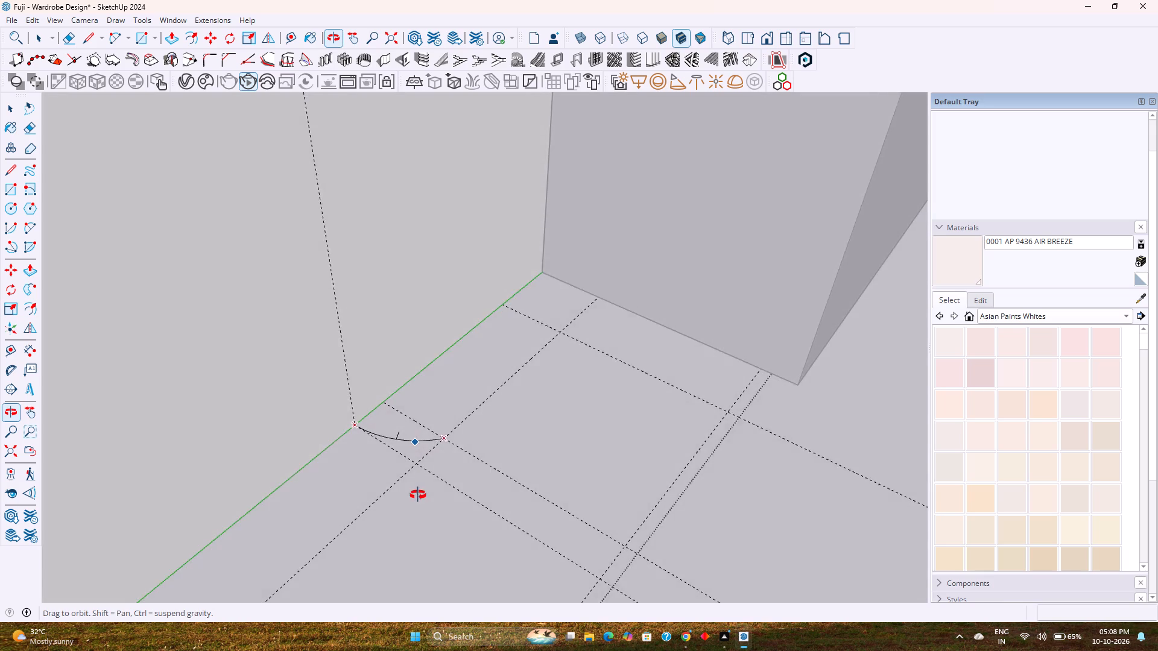
pyautogui.moveTo(418, 495); pyautogui.dragTo(417, 524, button='middle')
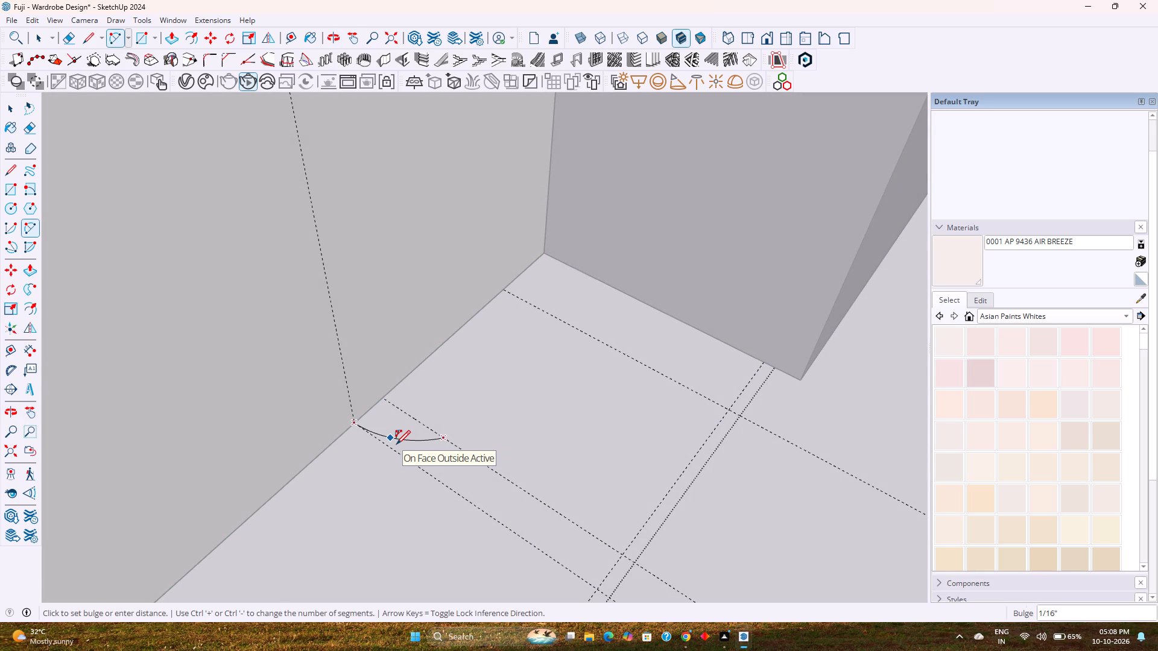
pyautogui.click(396, 444)
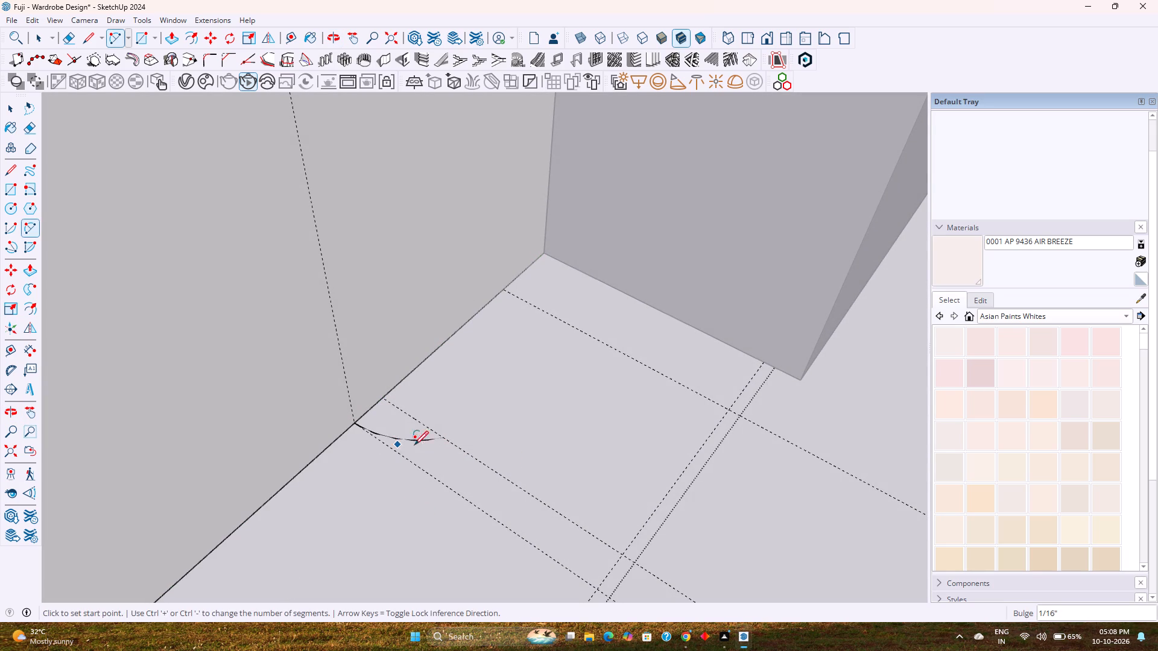
# Draw a second arc from the first arc's end to the front intersection of the side-face and front-edge guides, bulging about 3/8".
pyautogui.click(446, 438)
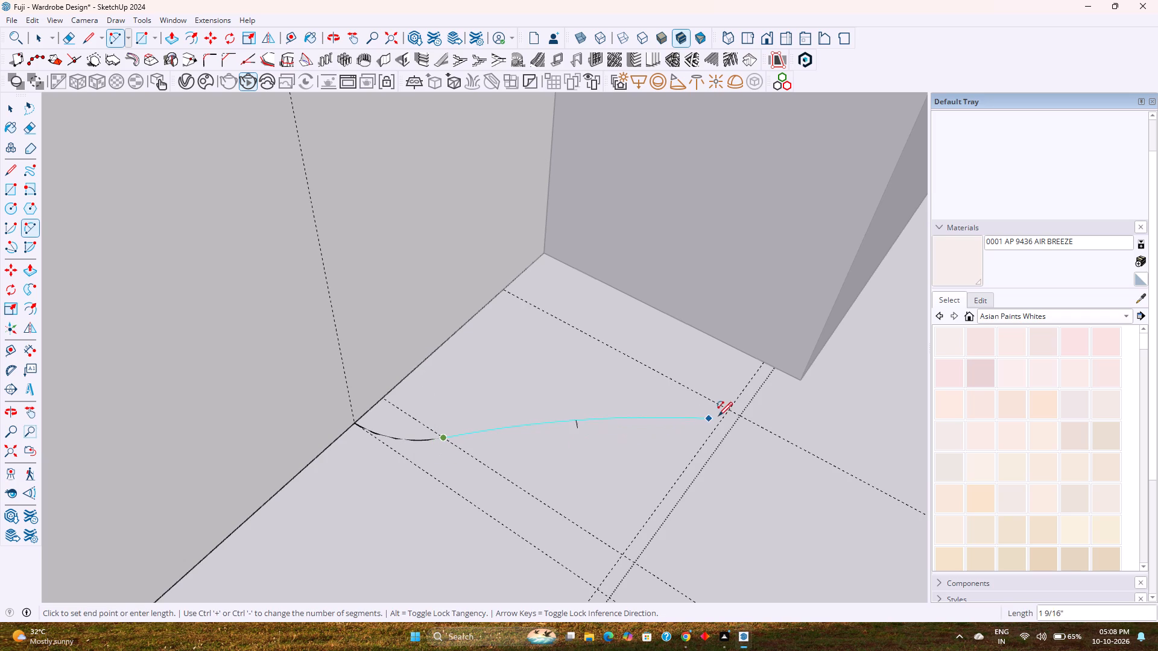
pyautogui.click(728, 410)
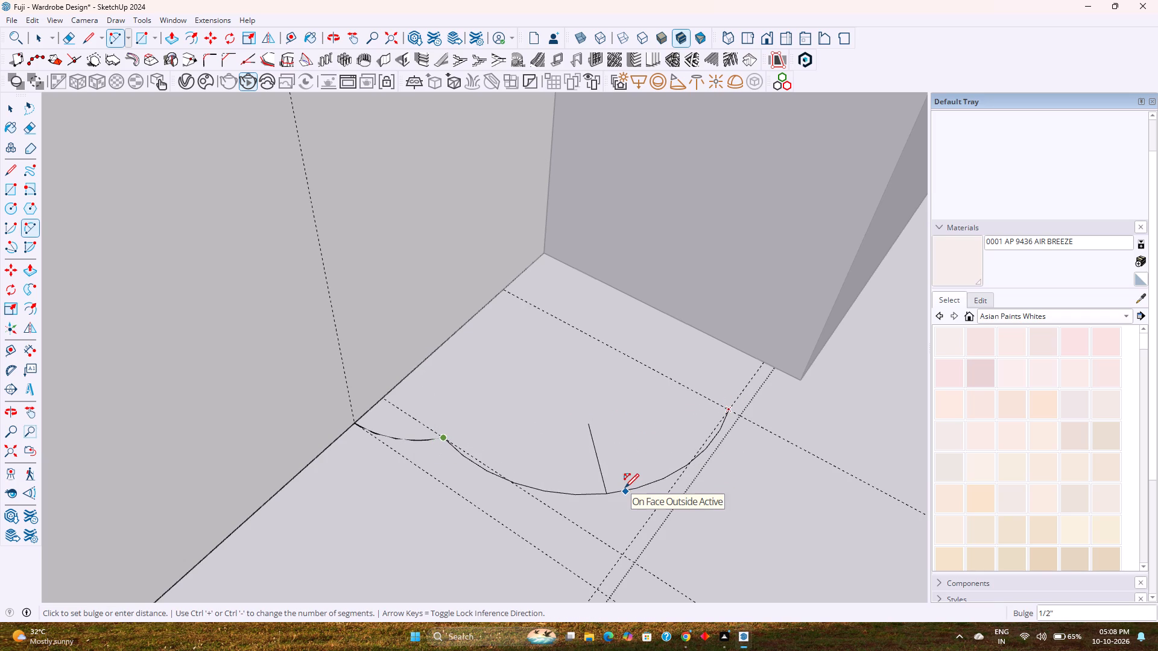
pyautogui.moveTo(625, 488); pyautogui.dragTo(443, 431, button='middle')
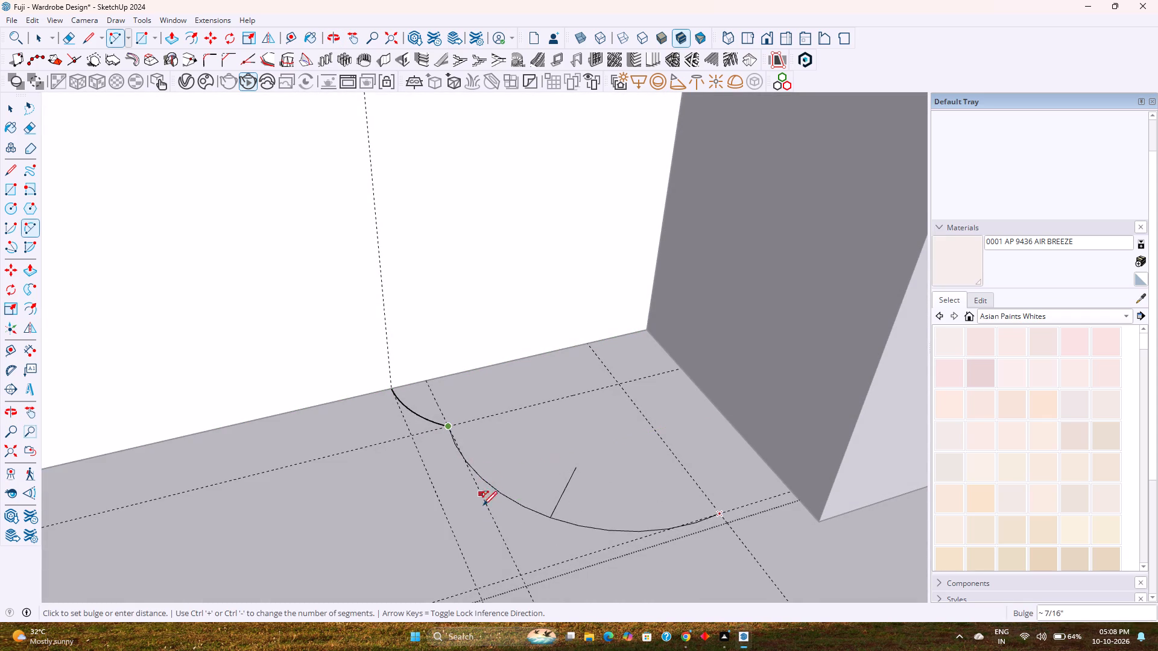
pyautogui.click(515, 500)
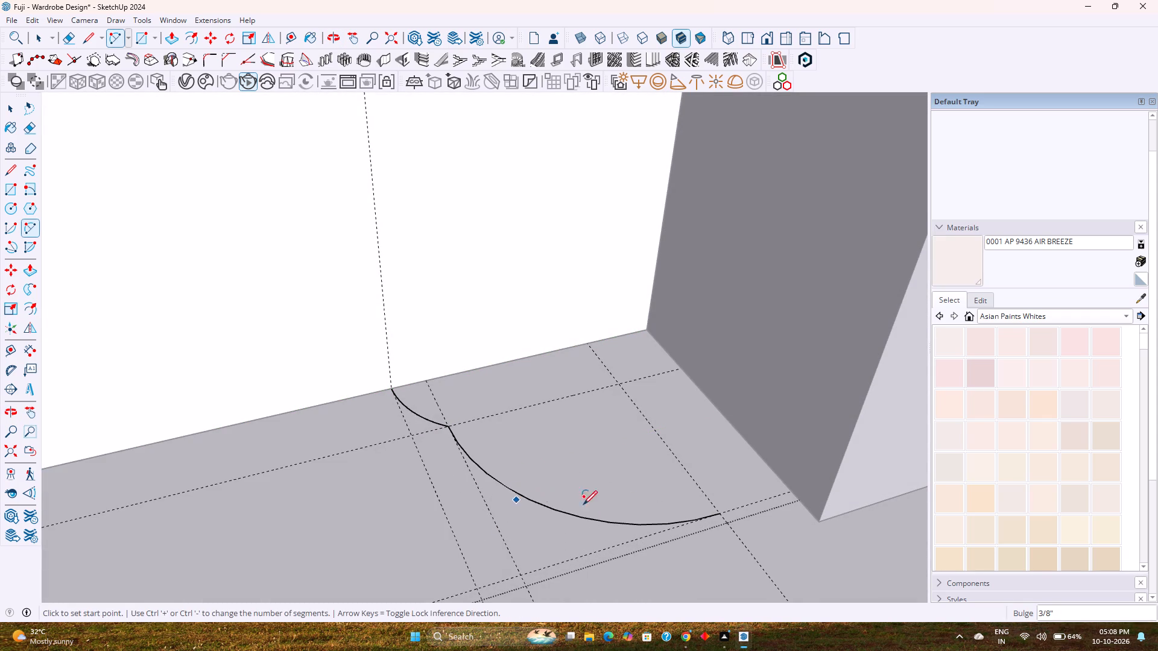
# Draw a third arc from the second arc's end to the outer bottom corner of the recess's side face, bulging about 1/8".
pyautogui.click(721, 517)
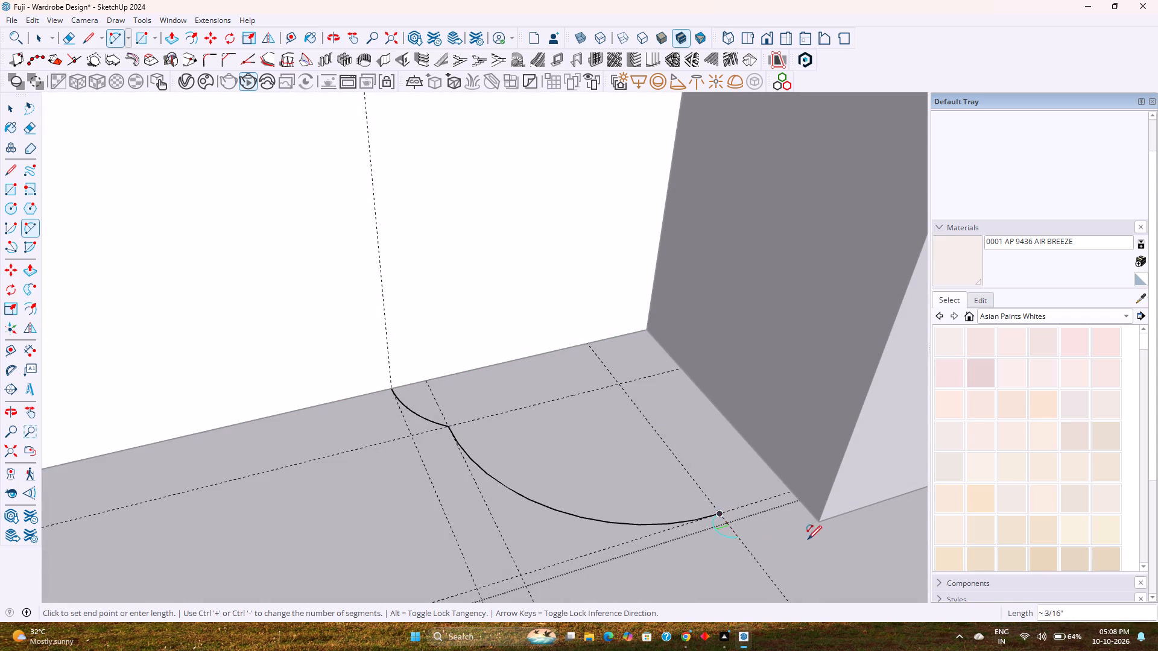
pyautogui.click(817, 523)
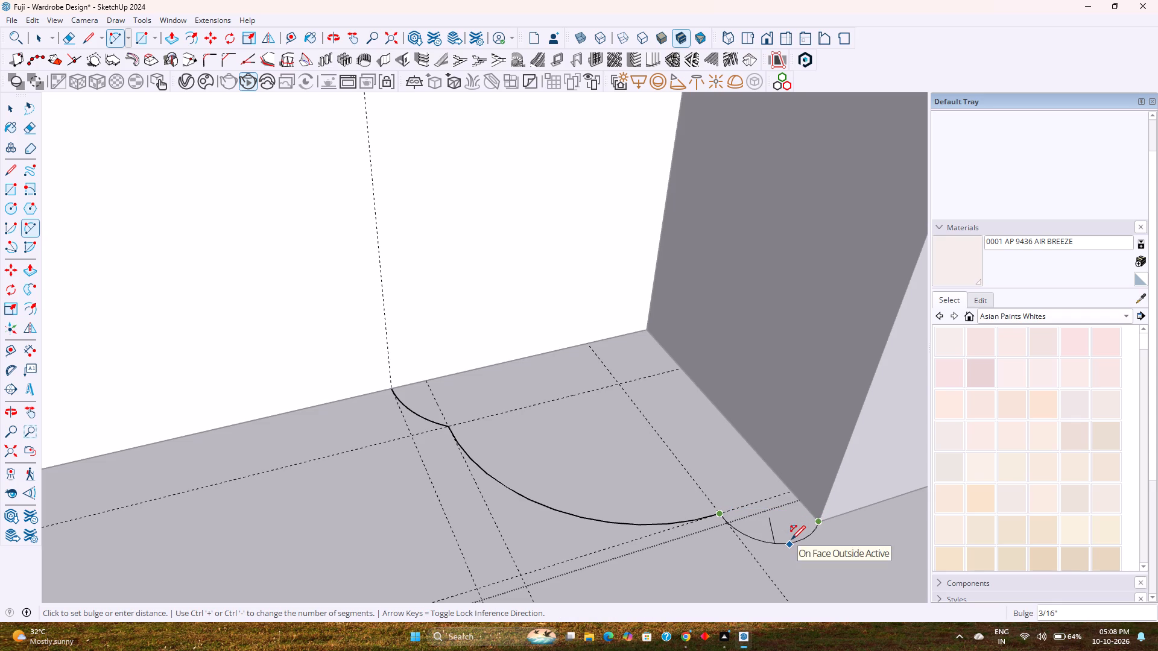
pyautogui.scroll(2, 791, 538)
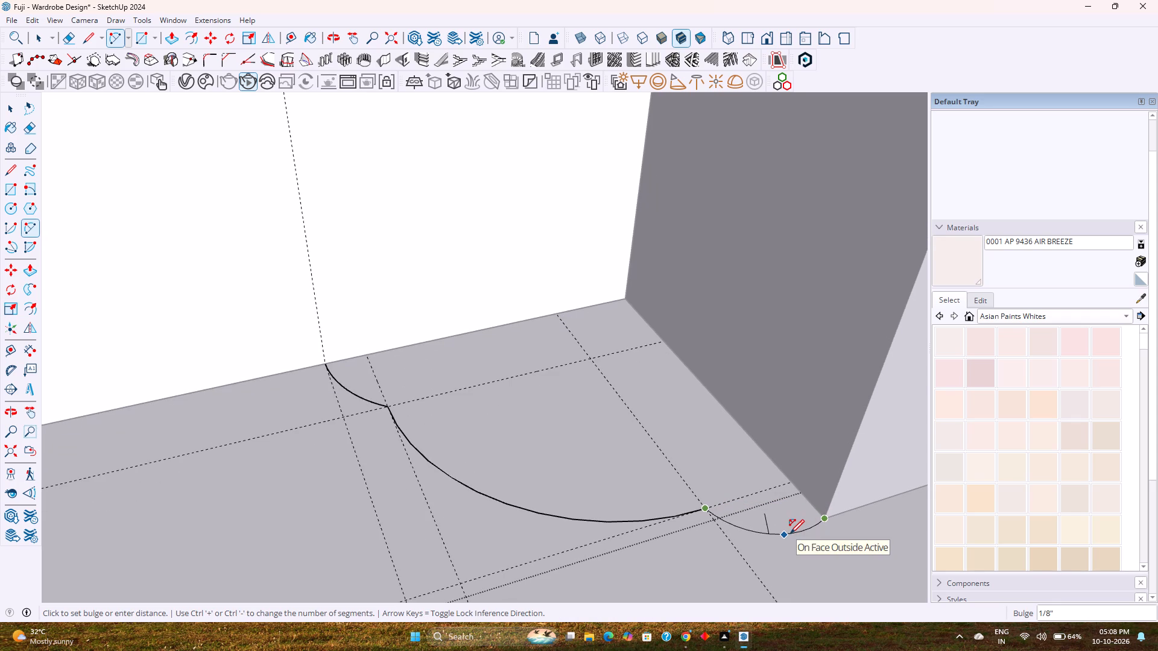
pyautogui.click(790, 533)
# Select the large middle arc of the moulding profile and try 40 segments, settling on 30.
pyautogui.press('space')
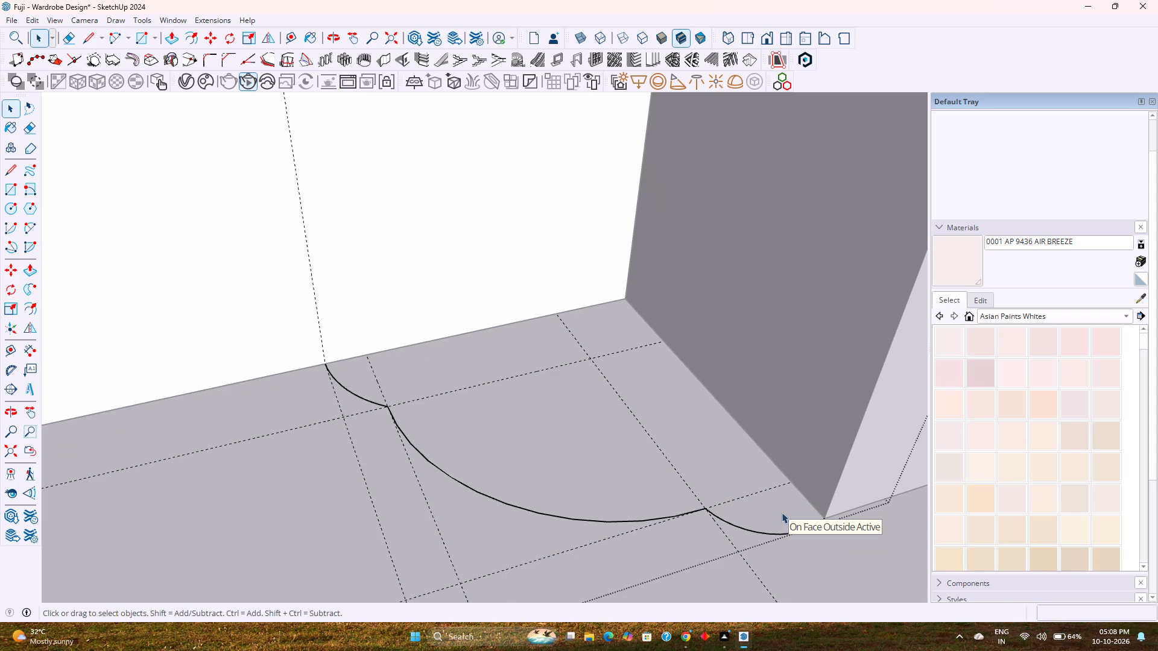
pyautogui.click(496, 500)
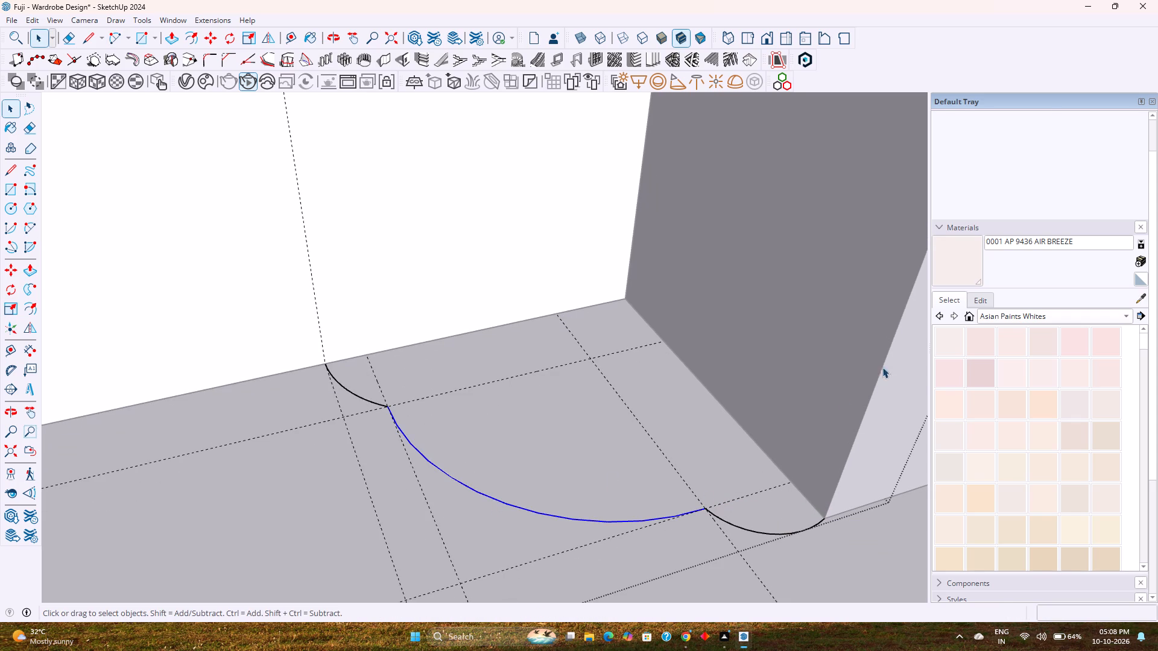
pyautogui.doubleClick(1059, 149)
pyautogui.write('40')
pyautogui.press('Return')
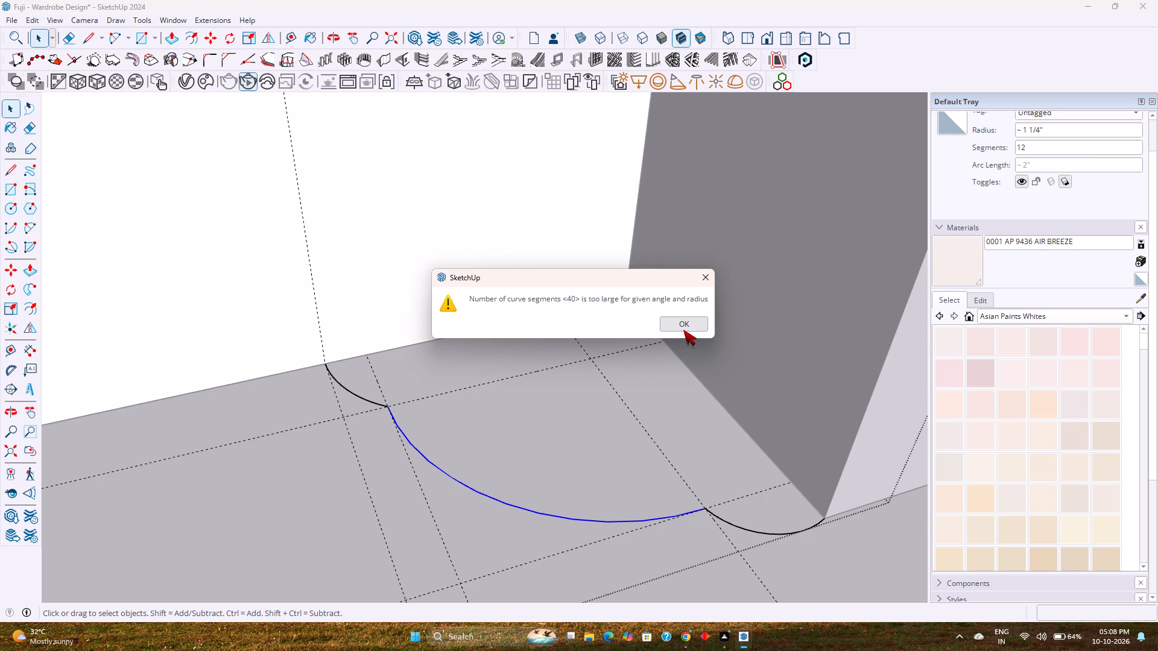
pyautogui.click(683, 330)
pyautogui.click(669, 325)
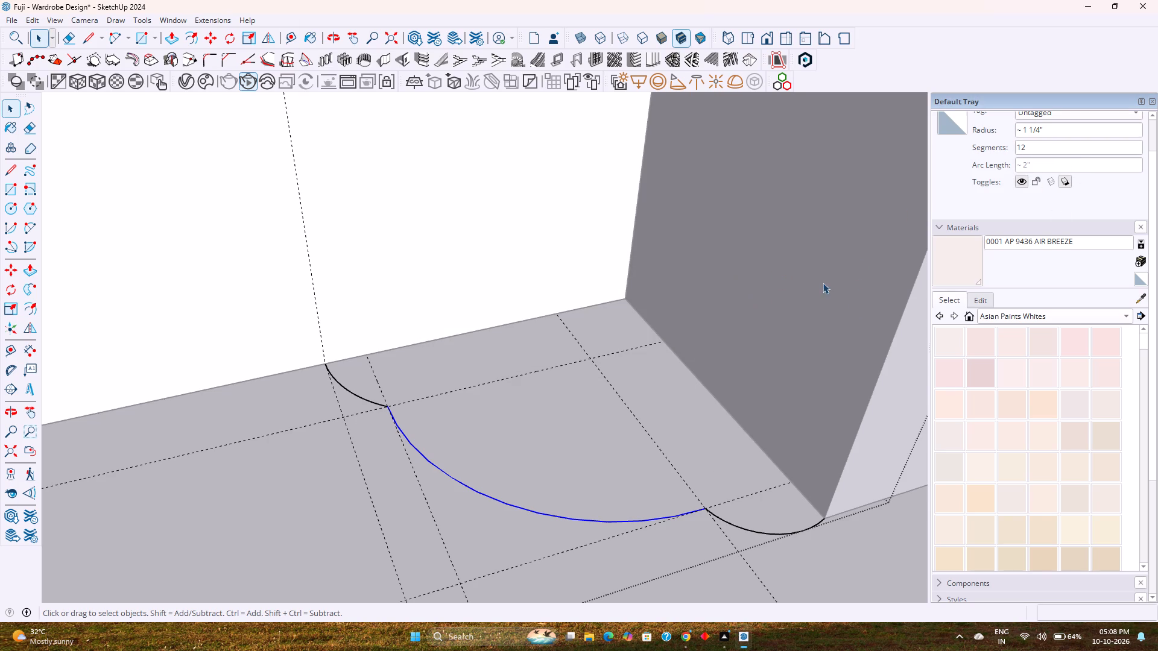
pyautogui.doubleClick(1068, 146)
pyautogui.write('30')
pyautogui.press('Return')
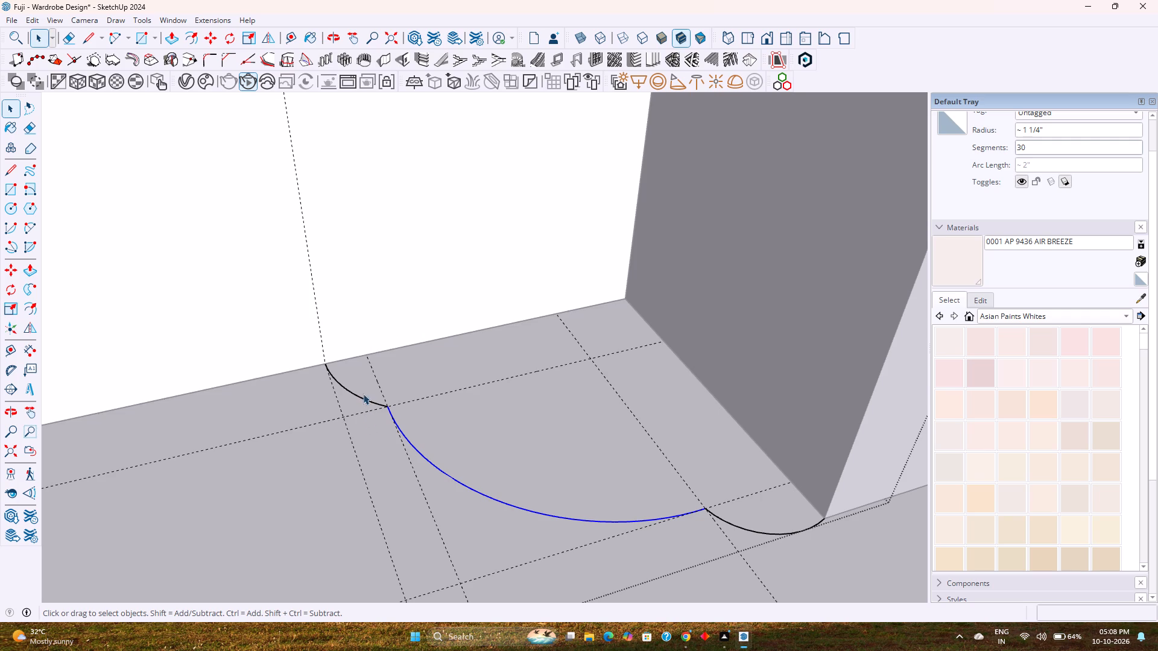
# Select the small first arc by the panel face and try 20 and 16 segments, settling on 15.
pyautogui.click(364, 400)
pyautogui.doubleClick(1039, 150)
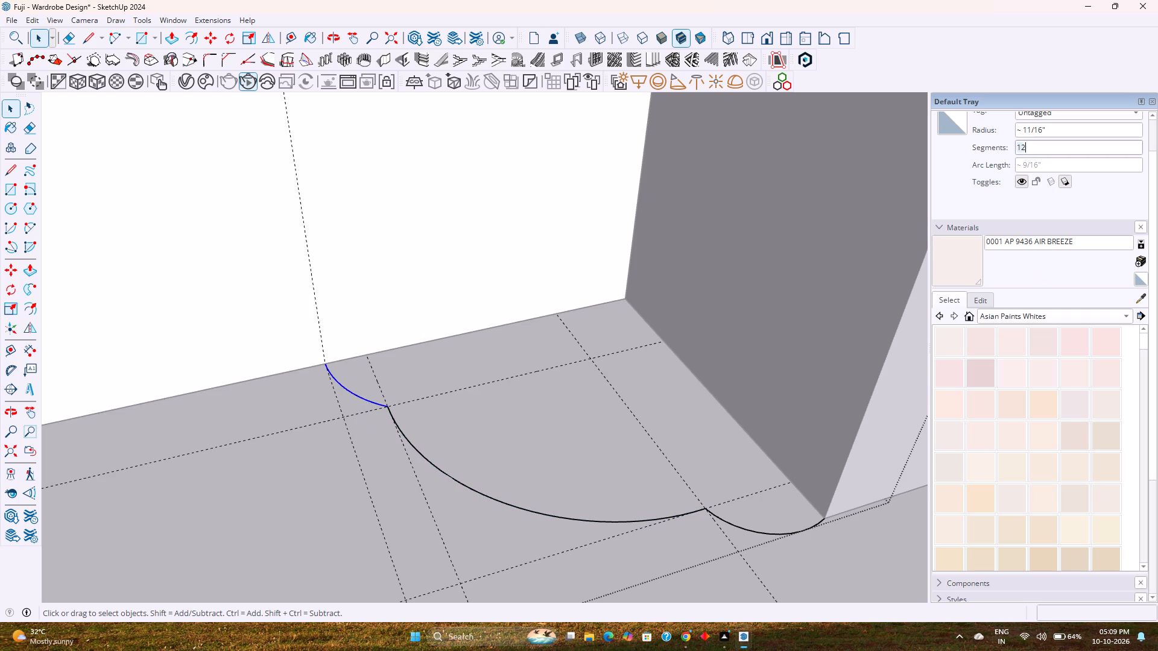
pyautogui.write('20')
pyautogui.press('Return')
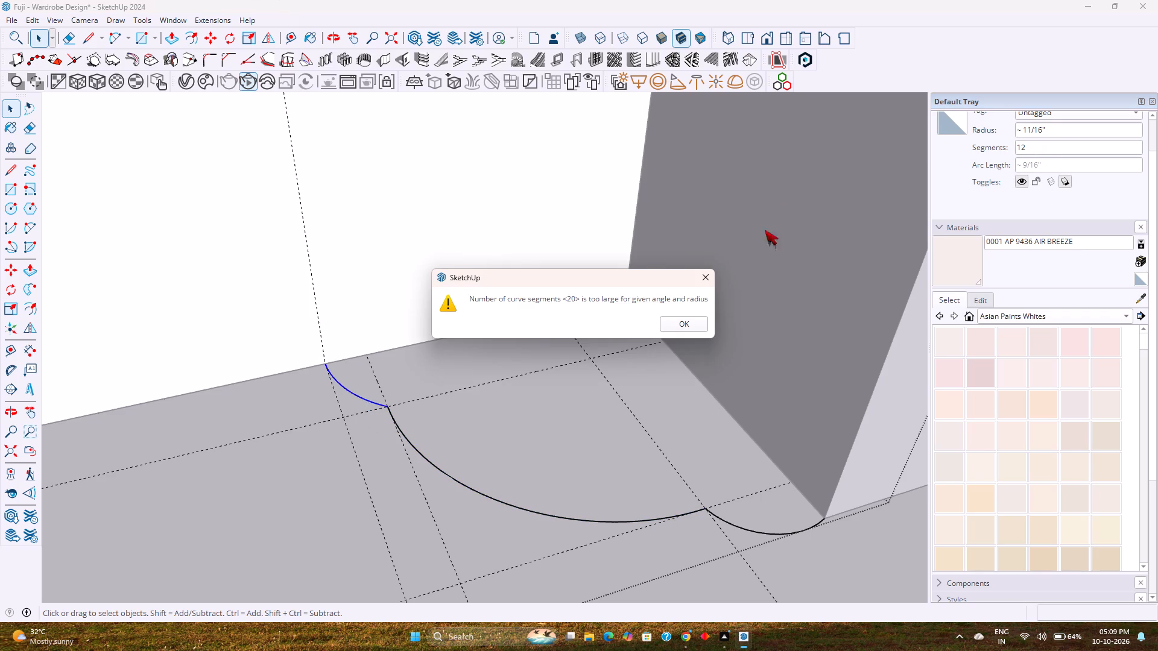
pyautogui.click(683, 320)
pyautogui.doubleClick(1033, 146)
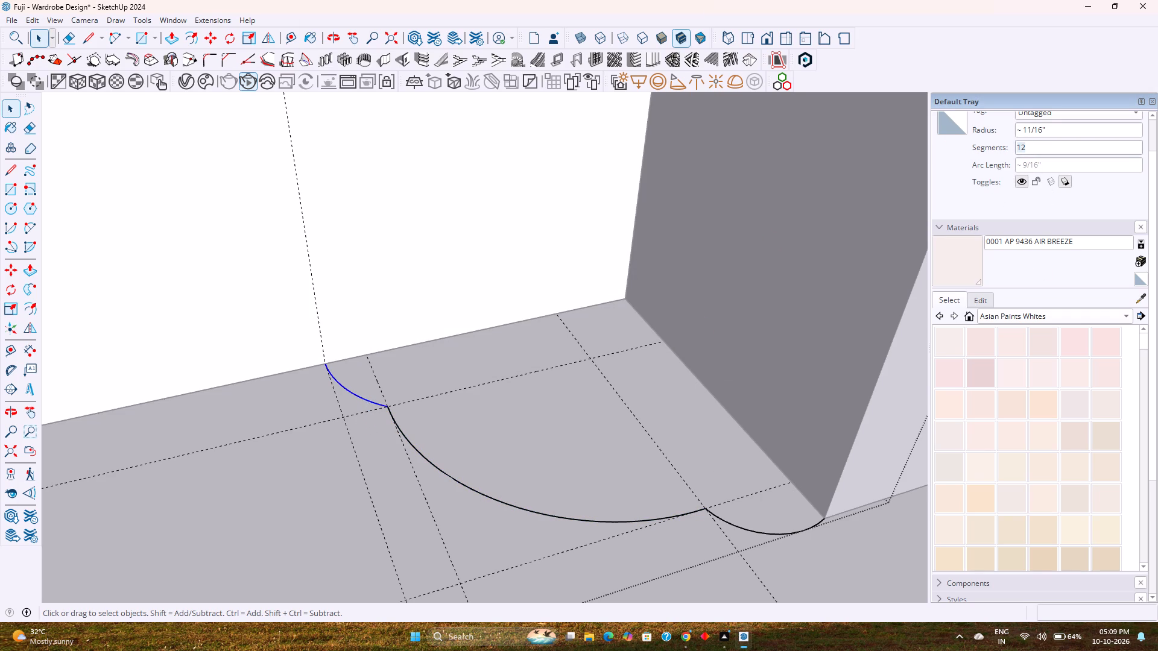
pyautogui.write('16')
pyautogui.press('Return')
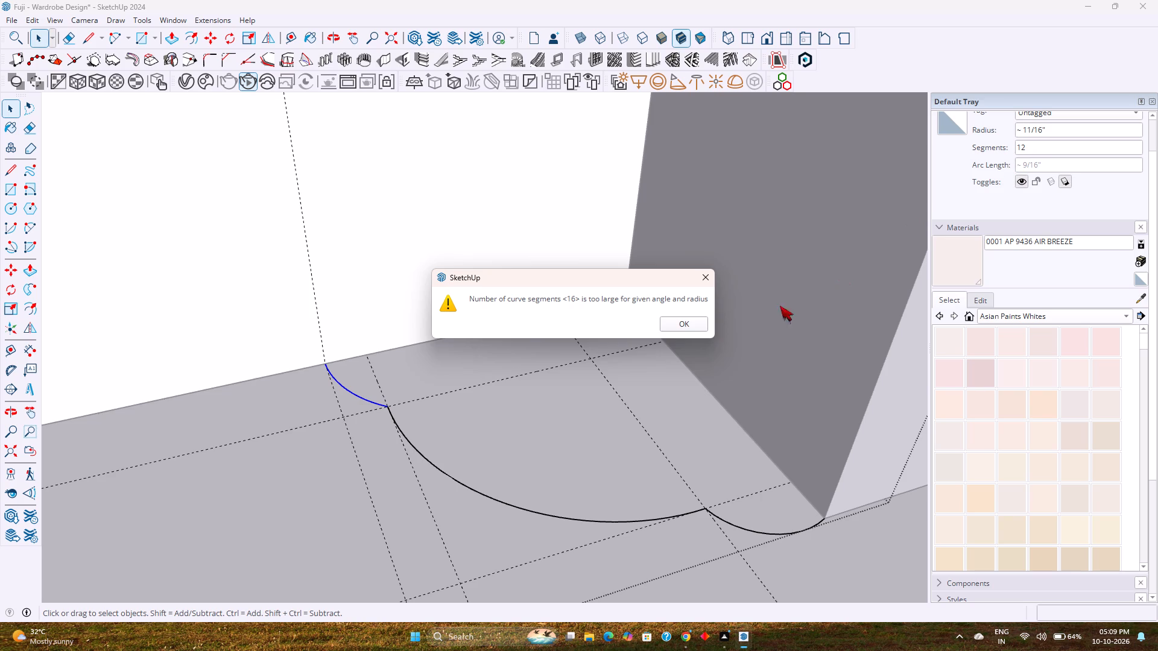
pyautogui.click(676, 327)
pyautogui.doubleClick(1042, 146)
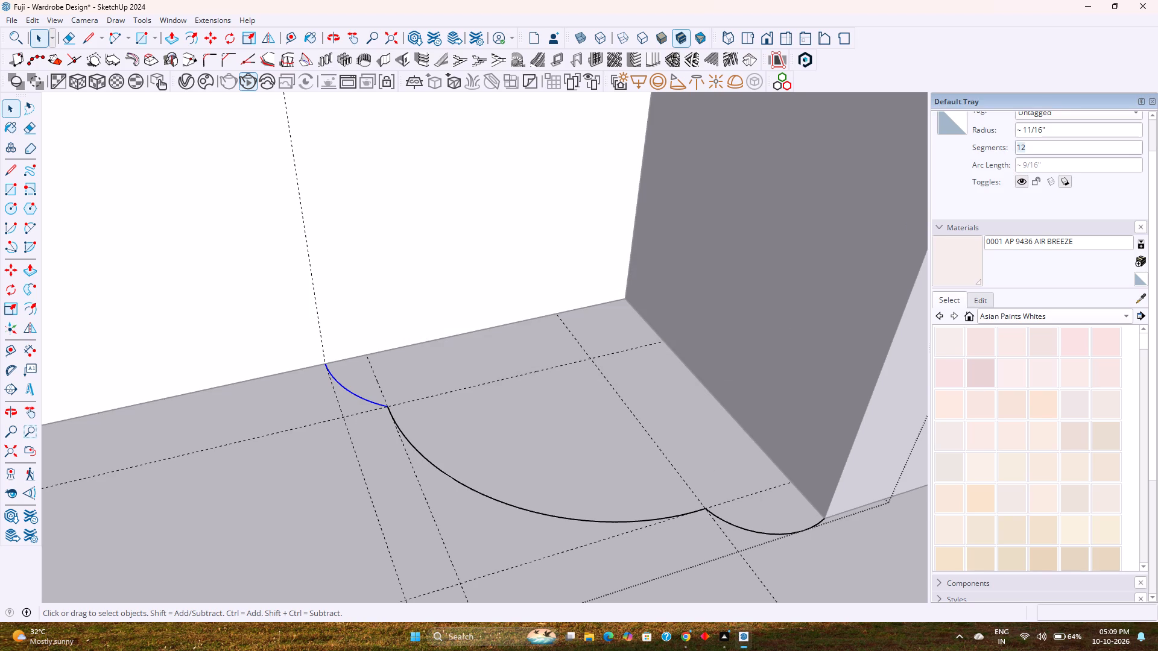
pyautogui.write('15')
pyautogui.press('Return')
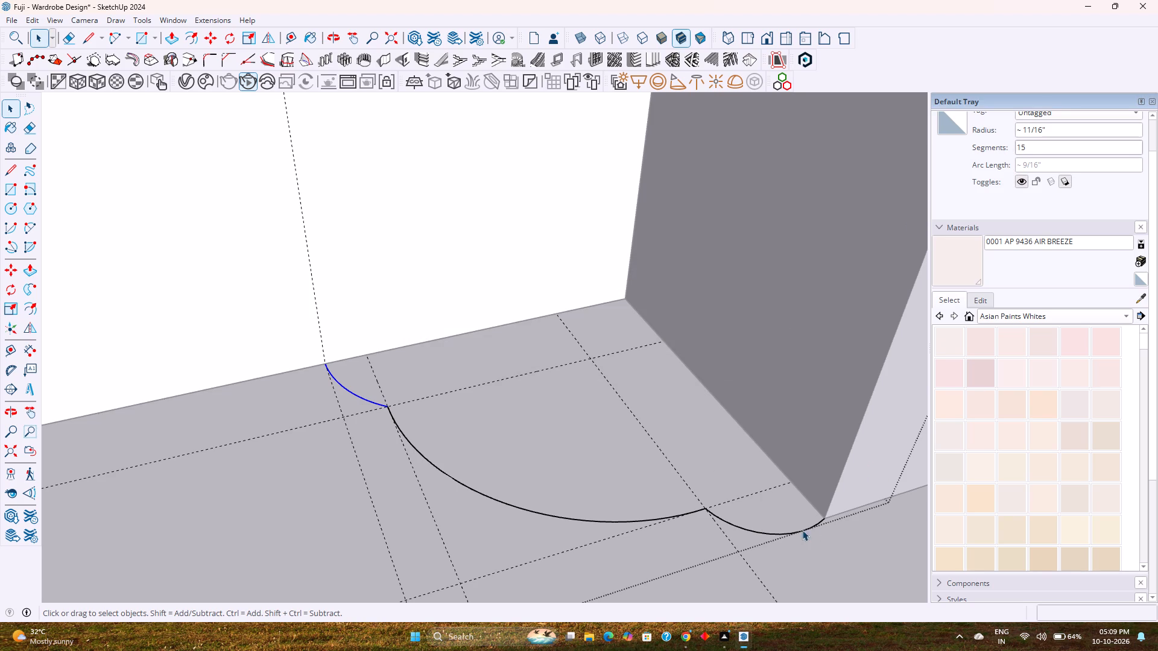
# Set the third arc, ending at the recess's outer bottom corner, to 16 segments.
pyautogui.click(789, 533)
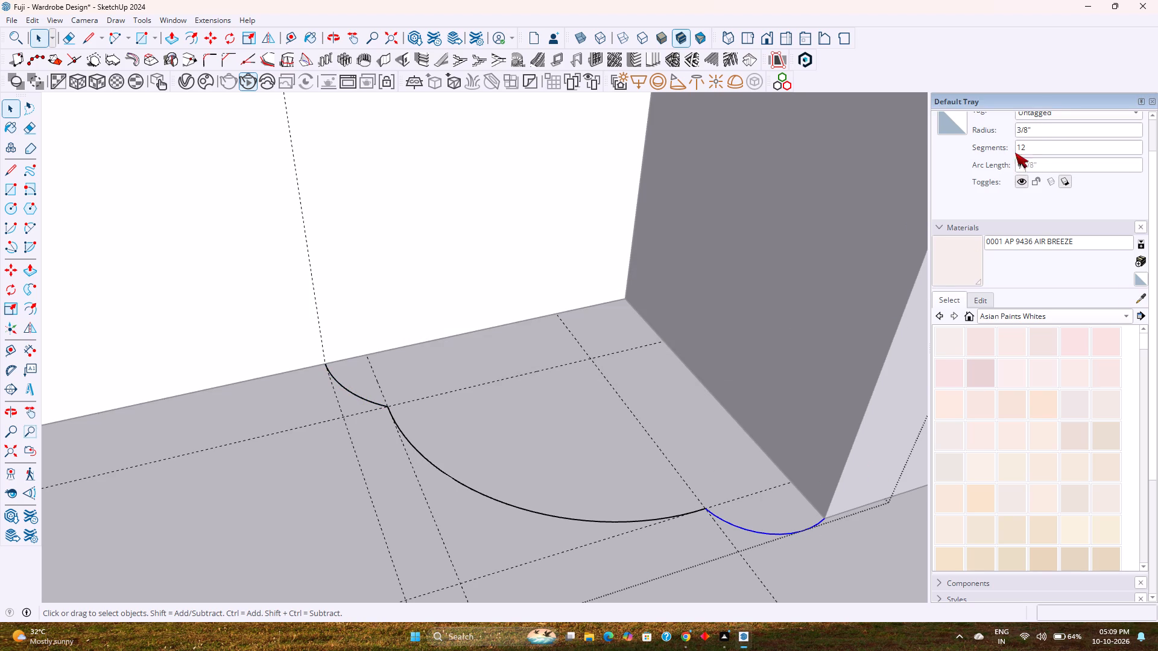
pyautogui.doubleClick(1025, 145)
pyautogui.write('16')
pyautogui.press('Return')
# Close the moulding profile with lines along the recess's bottom edges, via the inner corner to the outer corner.
pyautogui.click(90, 43)
pyautogui.click(328, 360)
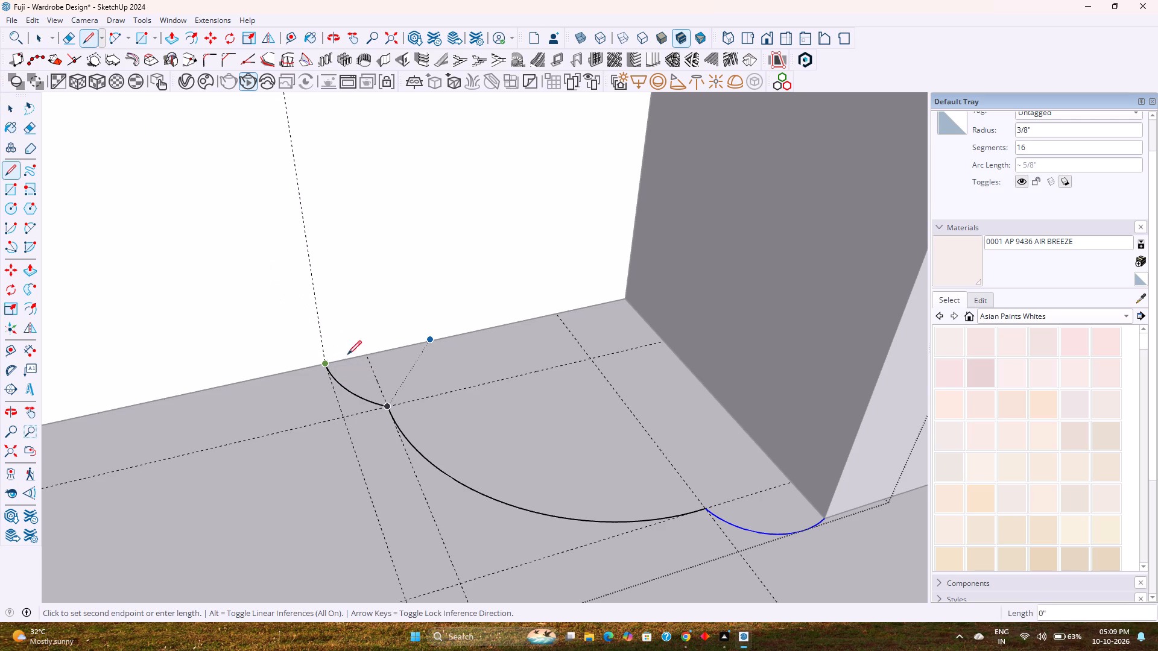
pyautogui.click(628, 301)
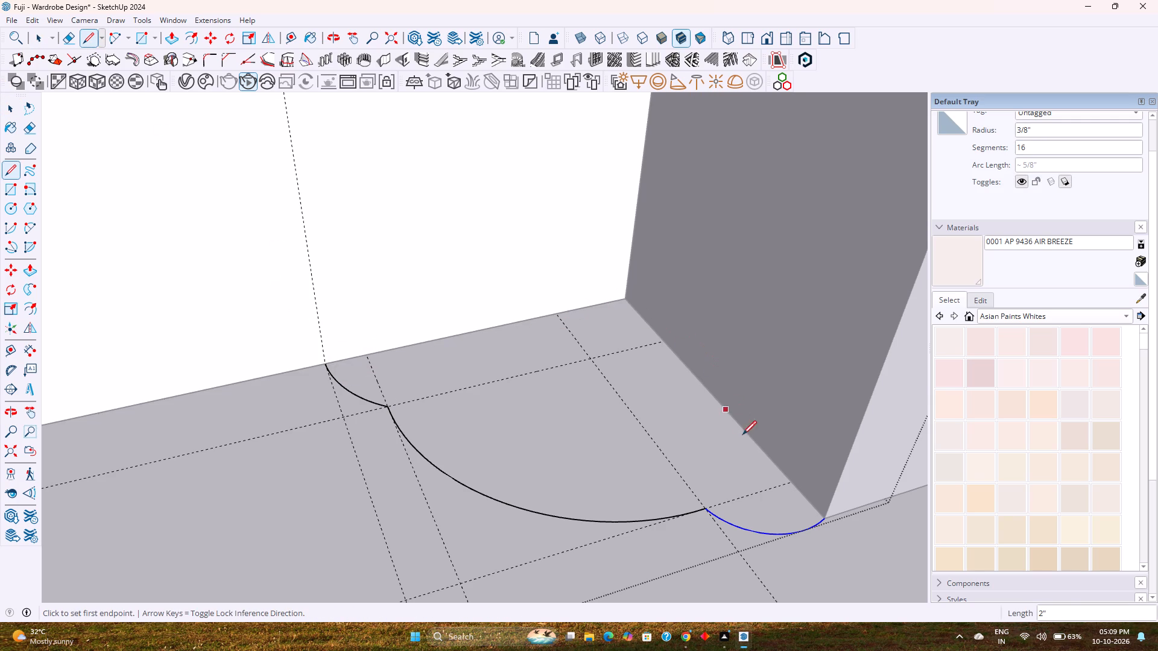
pyautogui.moveTo(793, 477); pyautogui.dragTo(815, 498)
pyautogui.hotkey('ctrl', 'z')
pyautogui.click(624, 298)
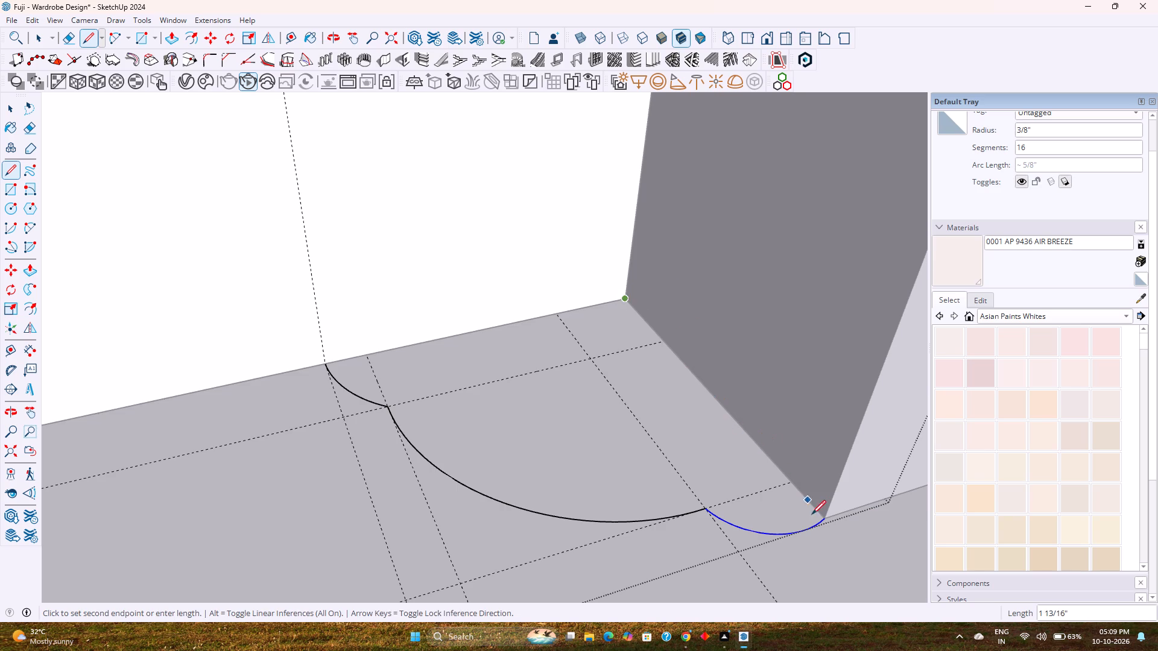
pyautogui.click(820, 515)
pyautogui.press('space')
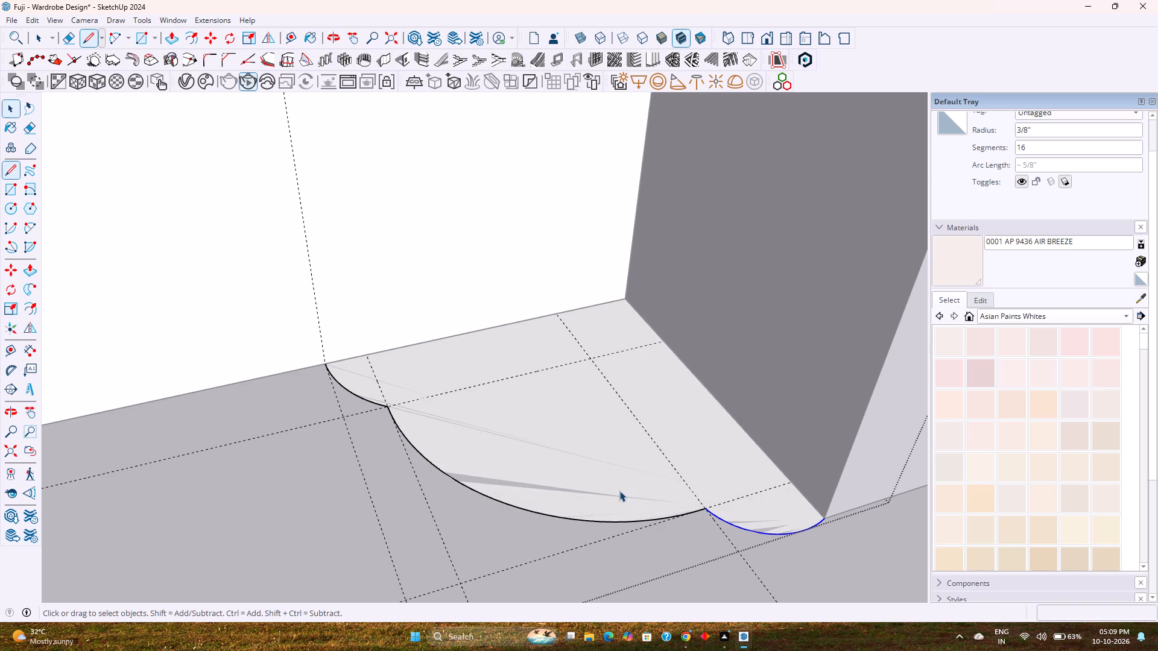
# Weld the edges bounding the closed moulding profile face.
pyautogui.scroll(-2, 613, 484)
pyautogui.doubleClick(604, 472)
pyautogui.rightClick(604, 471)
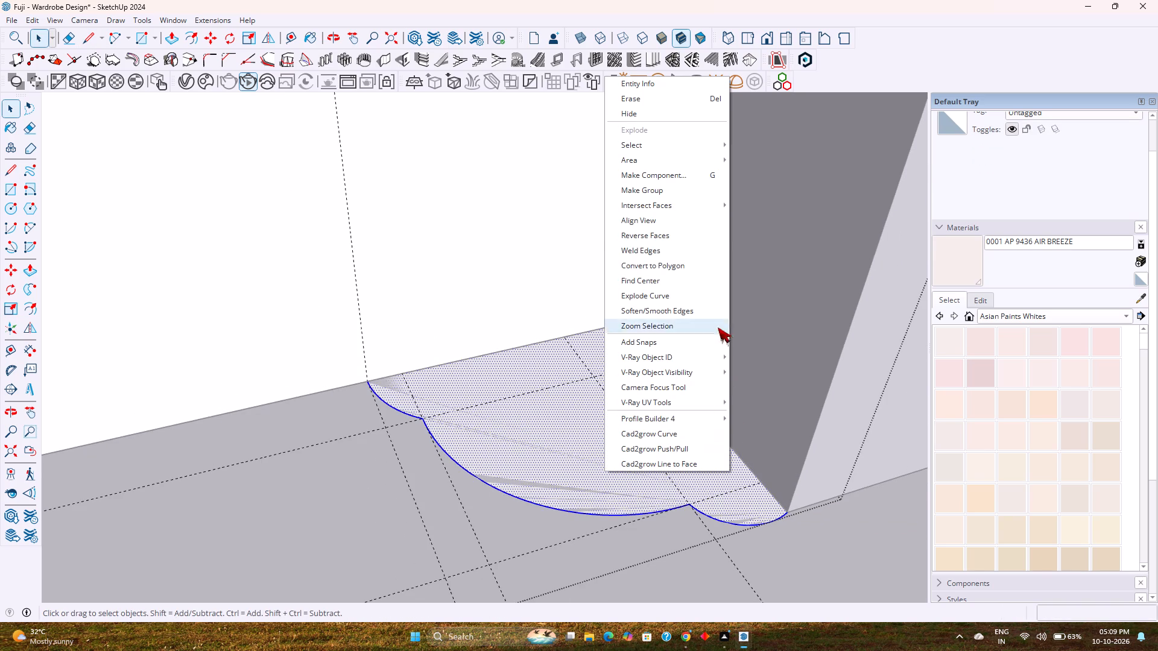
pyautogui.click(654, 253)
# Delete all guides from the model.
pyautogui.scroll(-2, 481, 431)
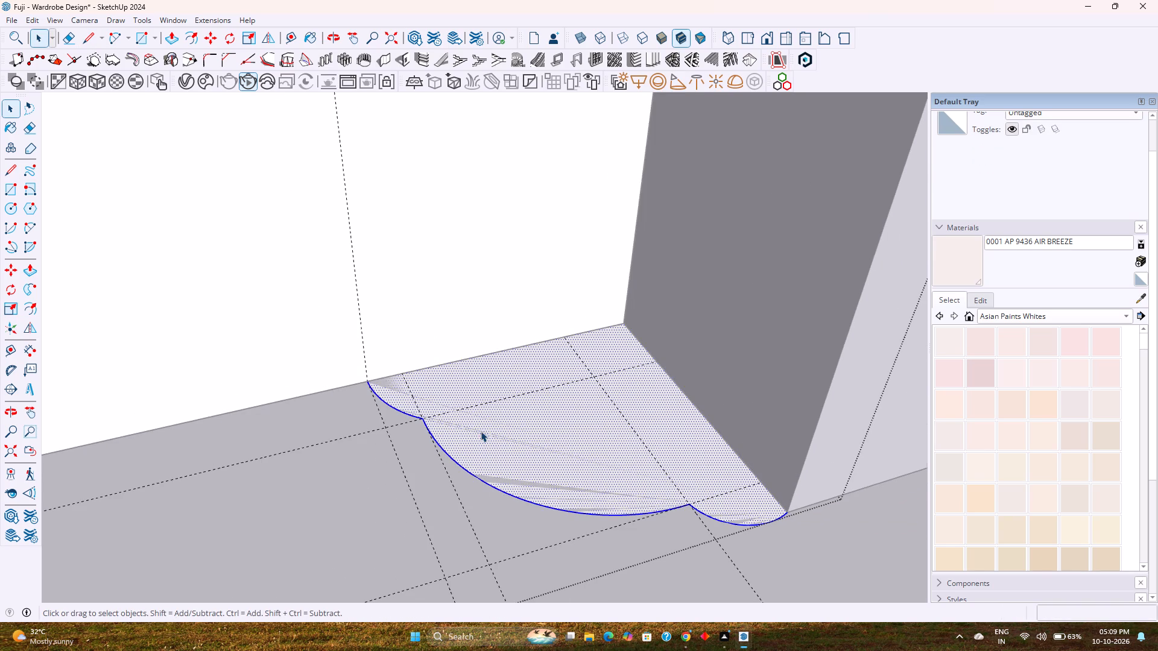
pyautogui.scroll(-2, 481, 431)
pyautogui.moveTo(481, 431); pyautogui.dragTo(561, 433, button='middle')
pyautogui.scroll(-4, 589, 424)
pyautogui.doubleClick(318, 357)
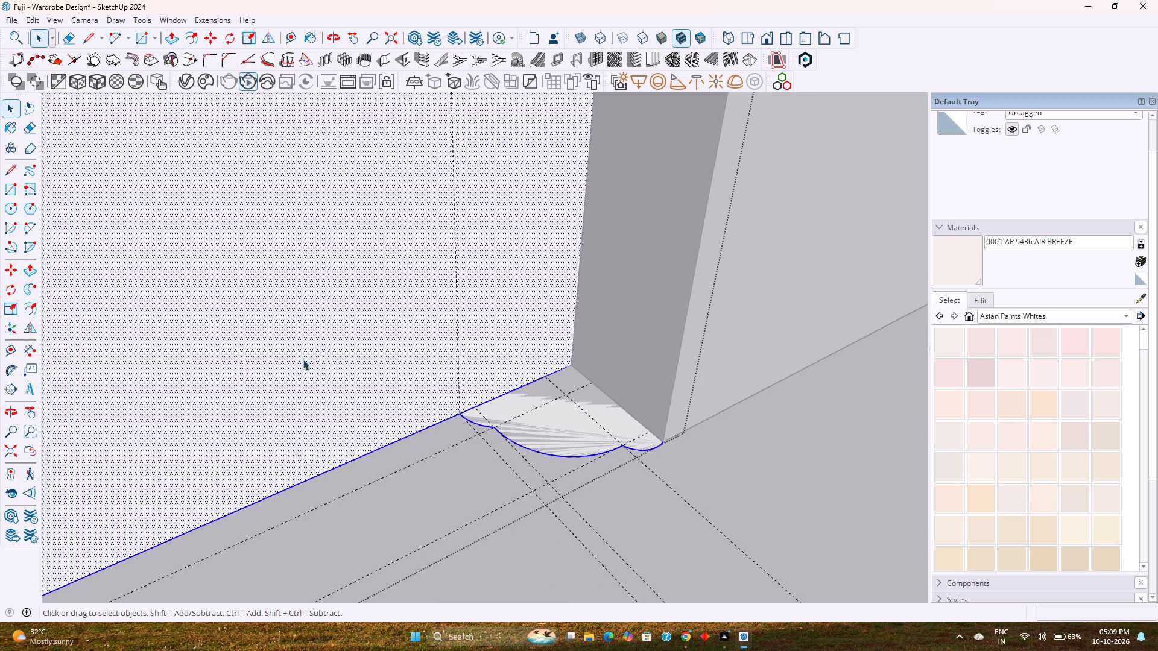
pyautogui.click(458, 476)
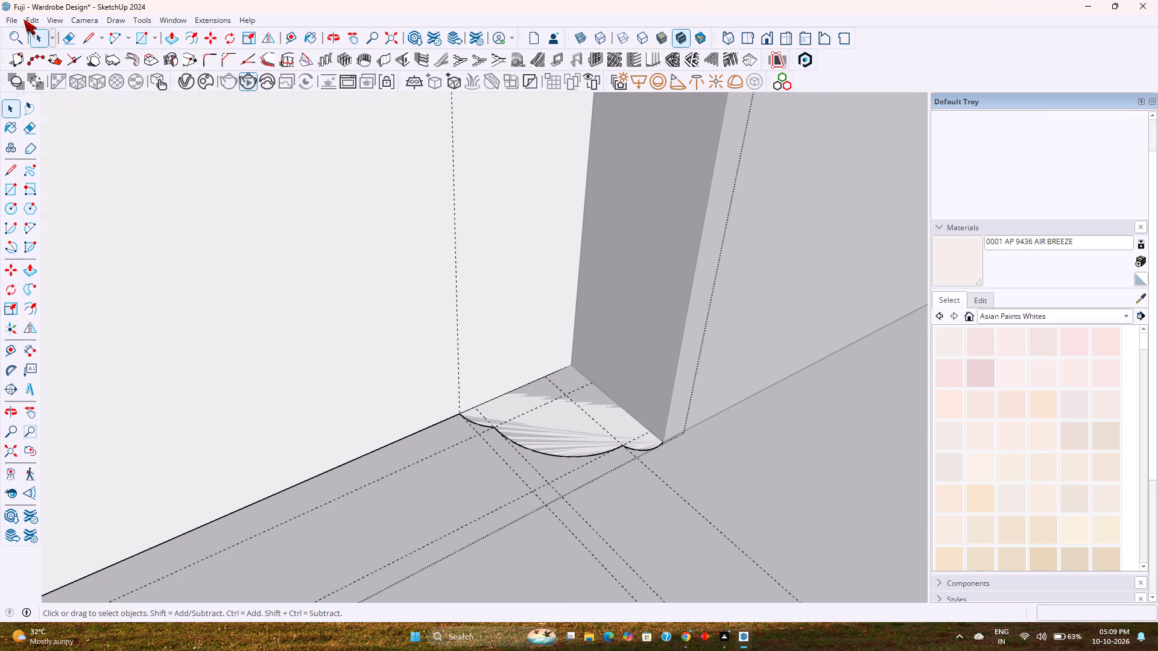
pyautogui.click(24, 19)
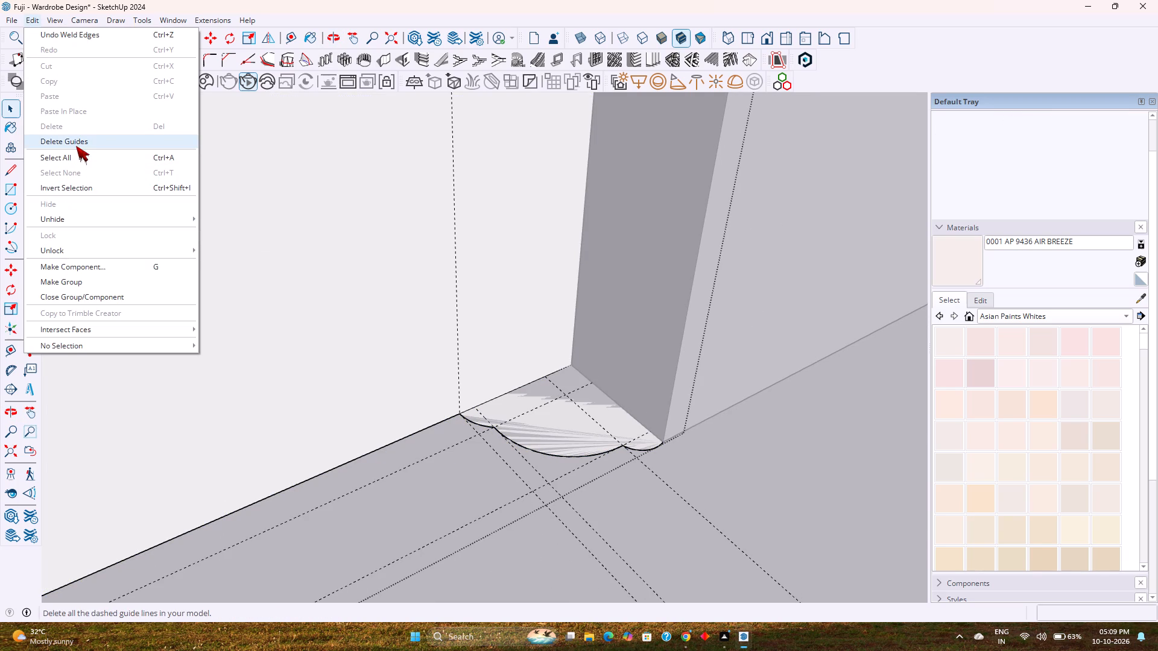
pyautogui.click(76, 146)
# Examine which edges are selected with the recessed panel face and along its bottom edge.
pyautogui.doubleClick(105, 221)
pyautogui.scroll(-3, 268, 395)
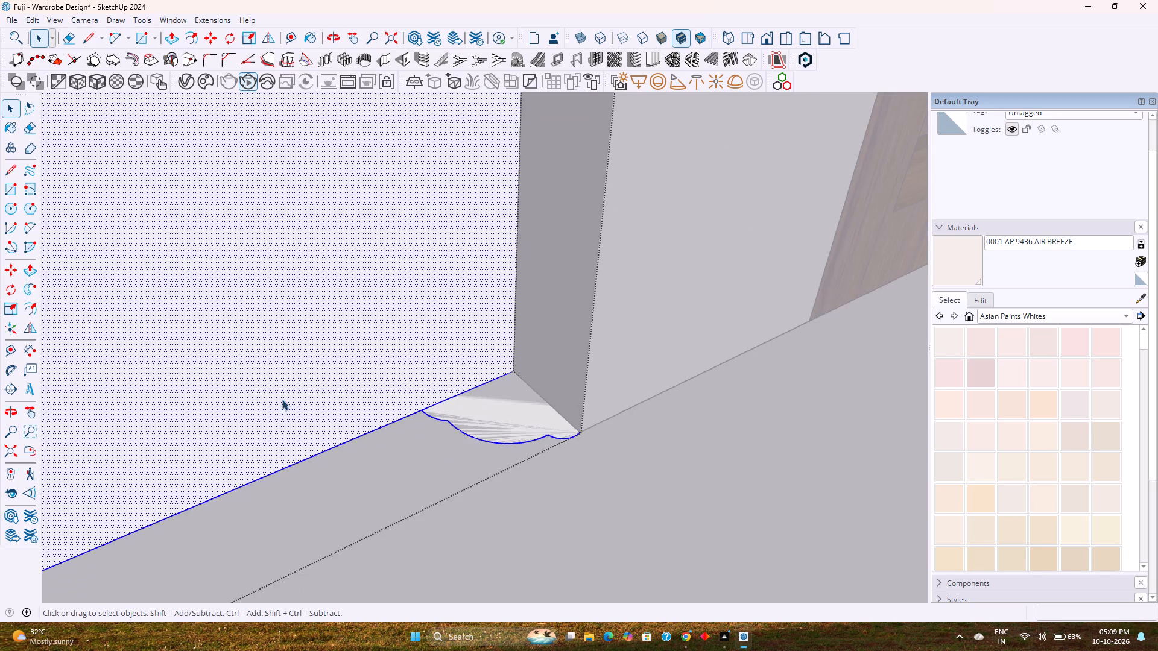
pyautogui.keyDown('shift'); pyautogui.moveTo(311, 420); pyautogui.dragTo(429, 534, button='middle'); pyautogui.keyUp('shift')
pyautogui.click(417, 473)
pyautogui.click(420, 480)
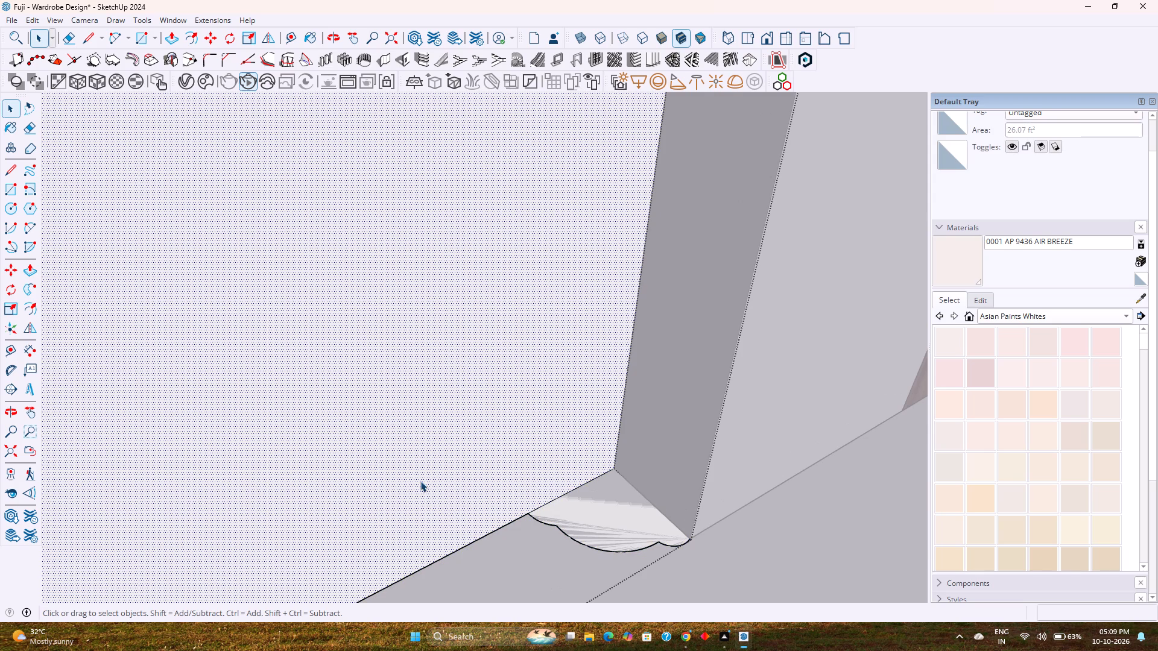
pyautogui.click(467, 546)
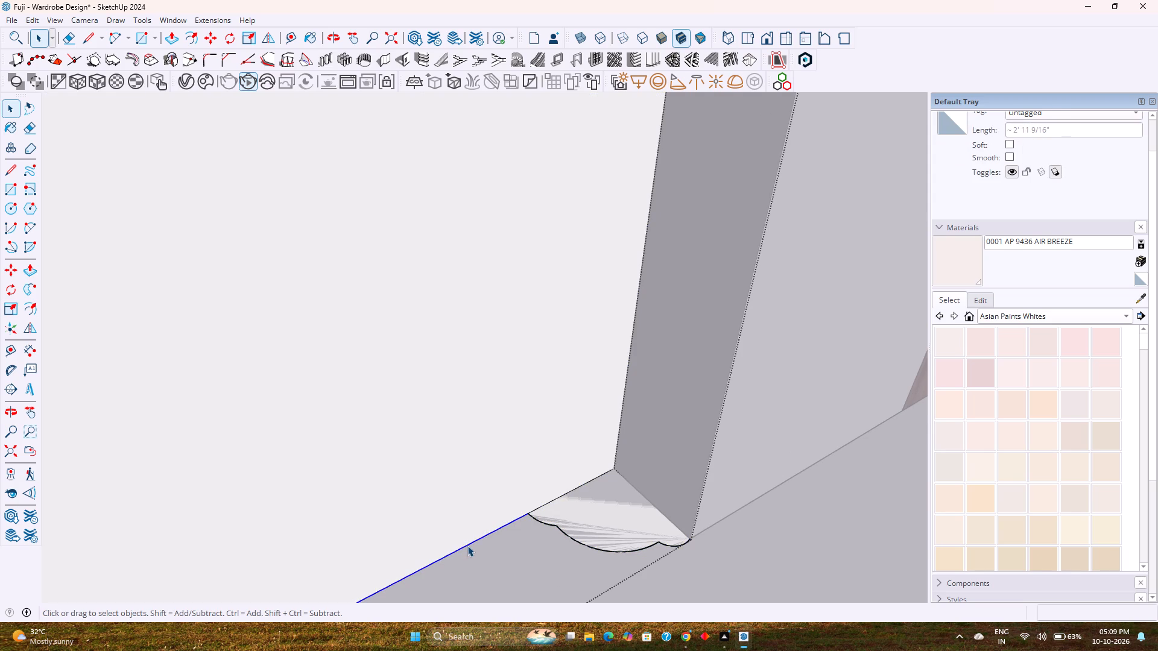
pyautogui.keyDown('ctrl'); pyautogui.click(565, 494); pyautogui.keyUp('ctrl')
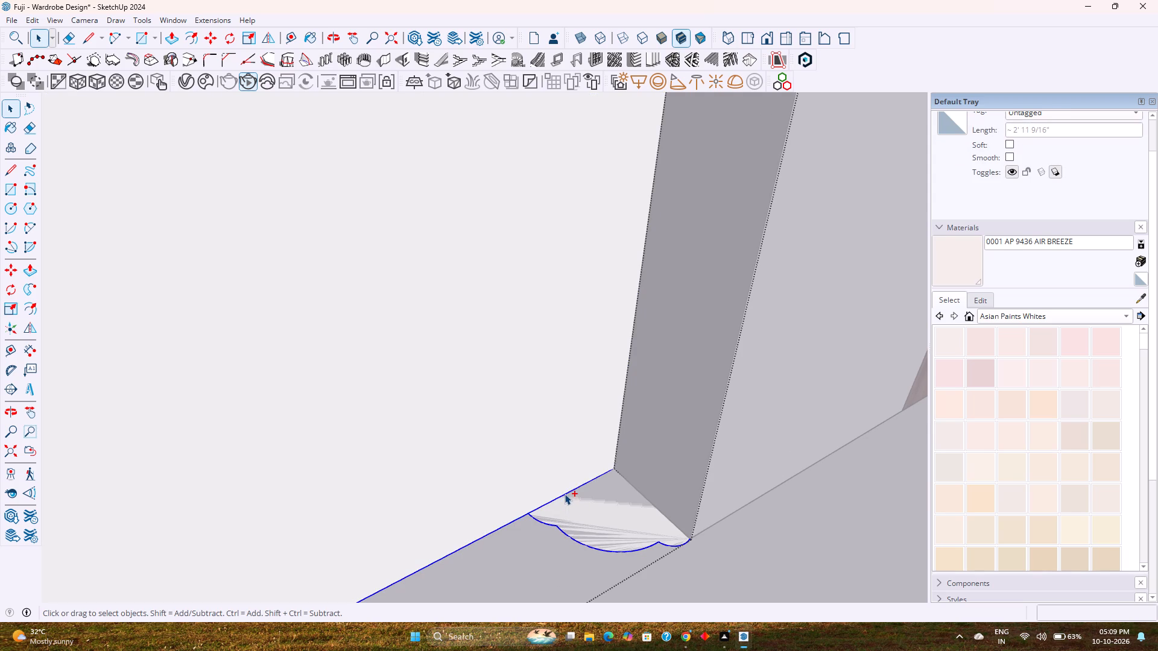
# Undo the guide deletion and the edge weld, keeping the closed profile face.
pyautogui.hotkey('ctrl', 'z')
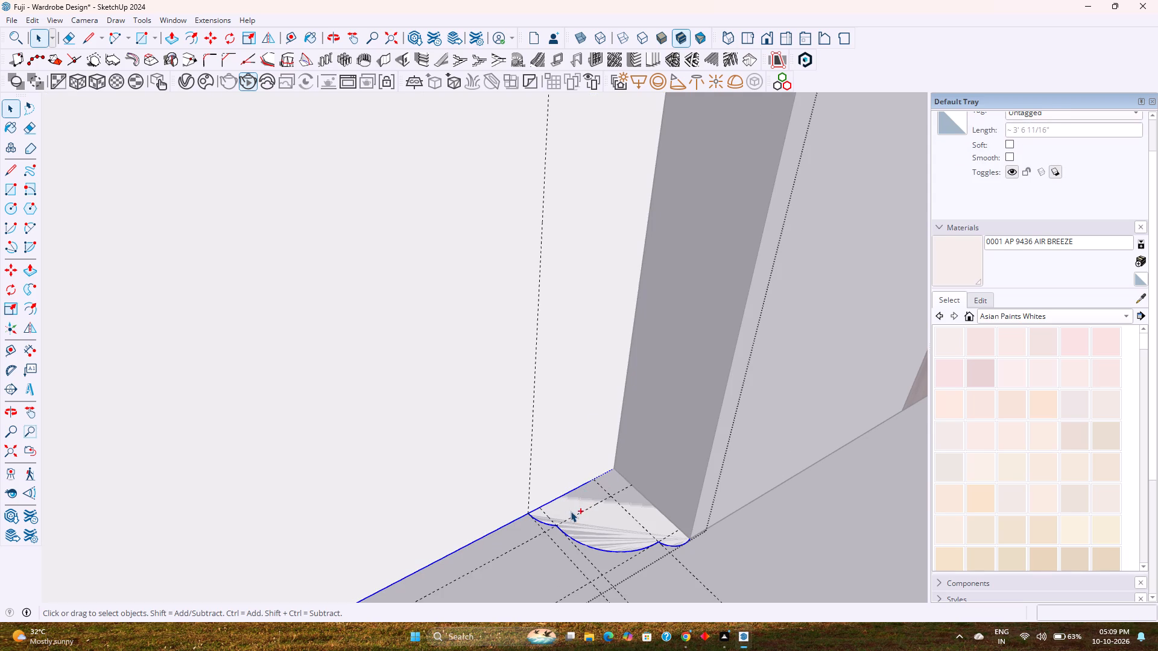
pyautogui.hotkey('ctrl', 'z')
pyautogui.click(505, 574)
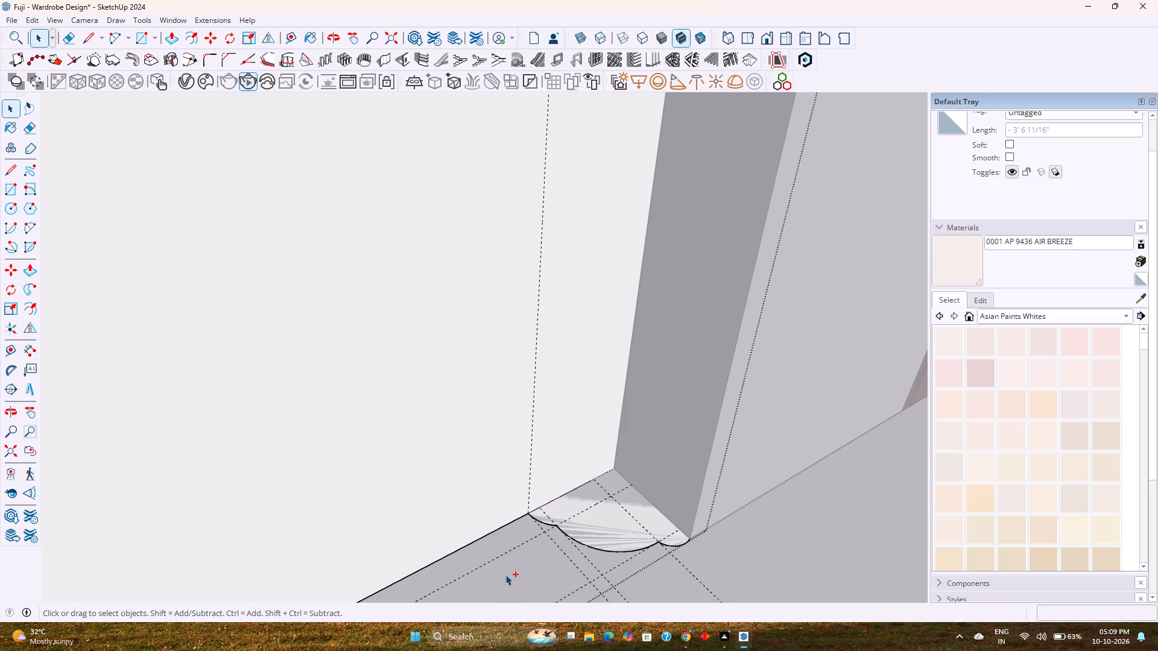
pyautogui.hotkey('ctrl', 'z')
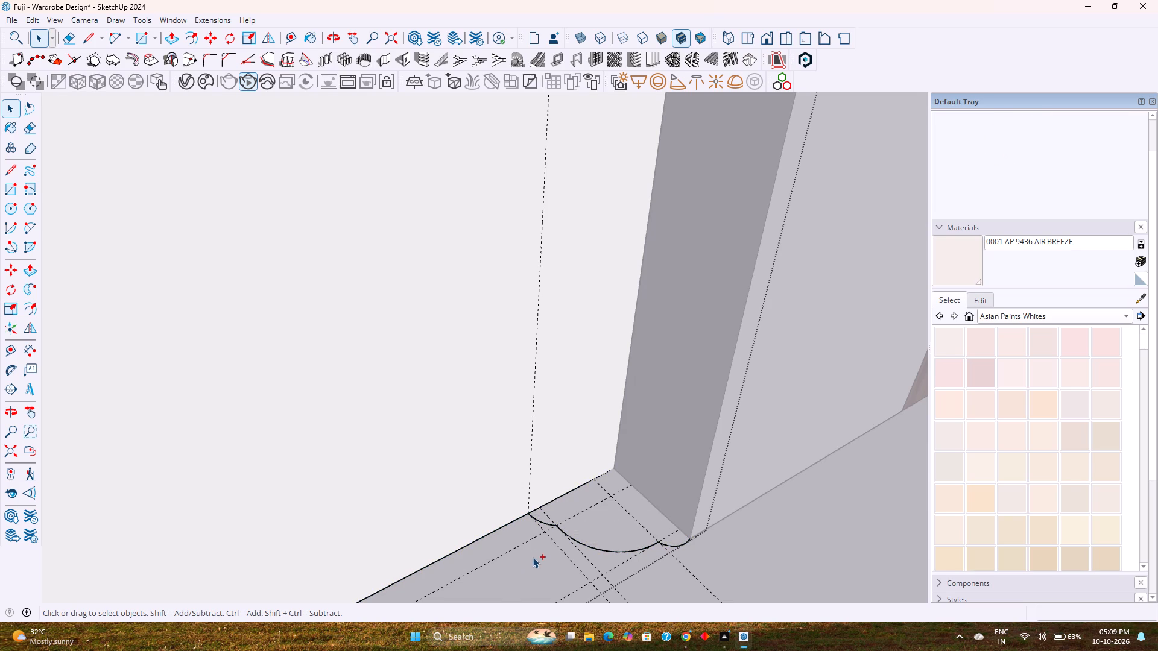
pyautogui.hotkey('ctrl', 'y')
# Sweep the moulding profile around the recessed panel face's edges with Follow Me.
pyautogui.doubleClick(449, 485)
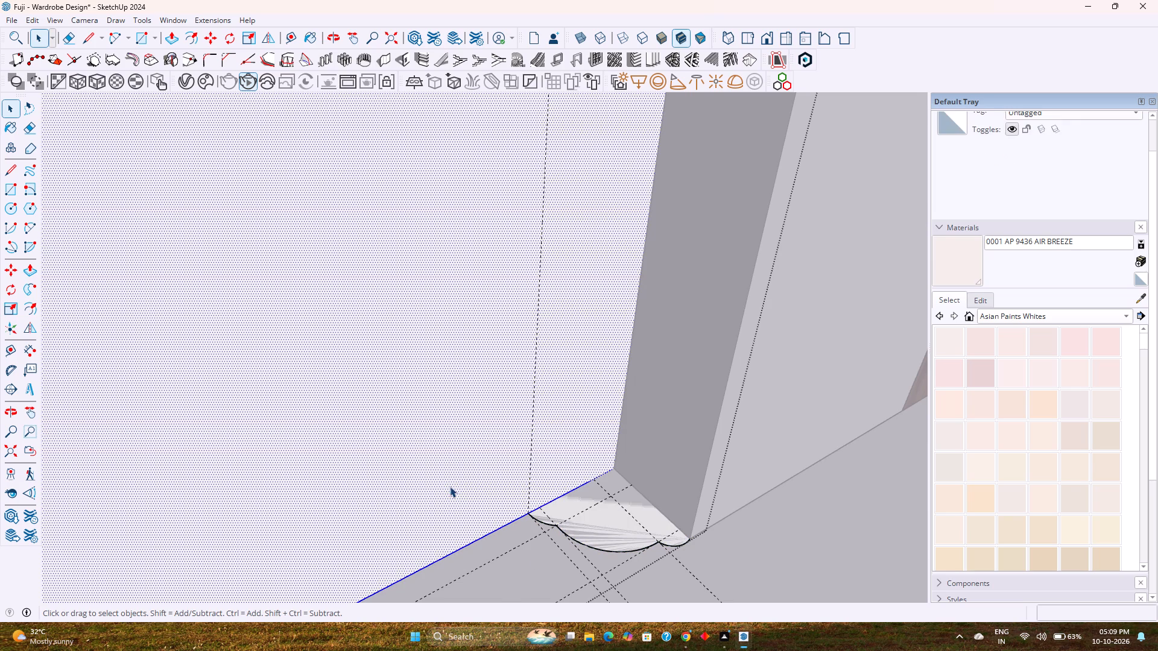
pyautogui.click(30, 290)
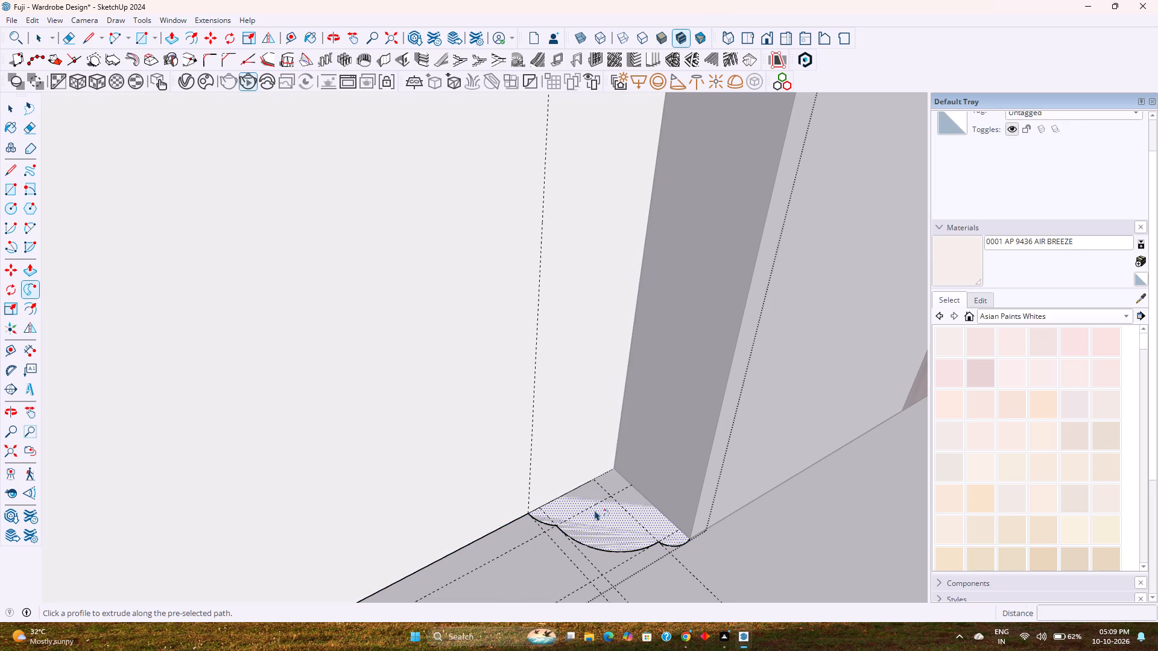
pyautogui.click(598, 516)
pyautogui.scroll(-11, 594, 516)
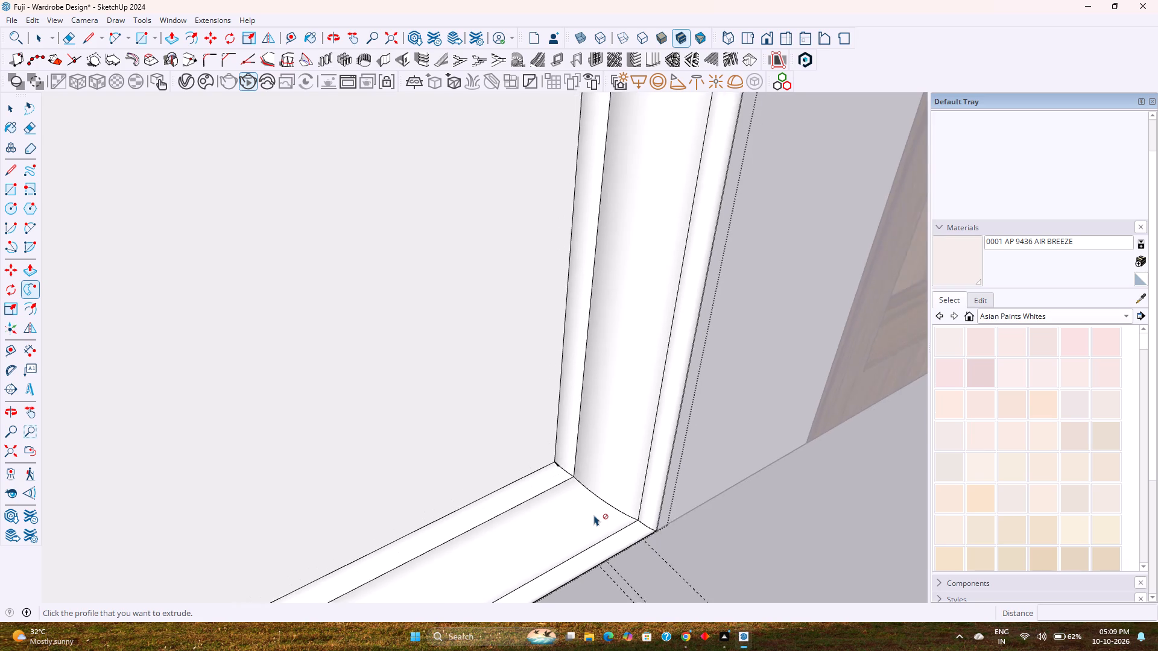
pyautogui.scroll(-17, 594, 515)
pyautogui.press('space')
pyautogui.moveTo(594, 515); pyautogui.dragTo(517, 459, button='middle')
# Delete all guides from the model.
pyautogui.click(32, 23)
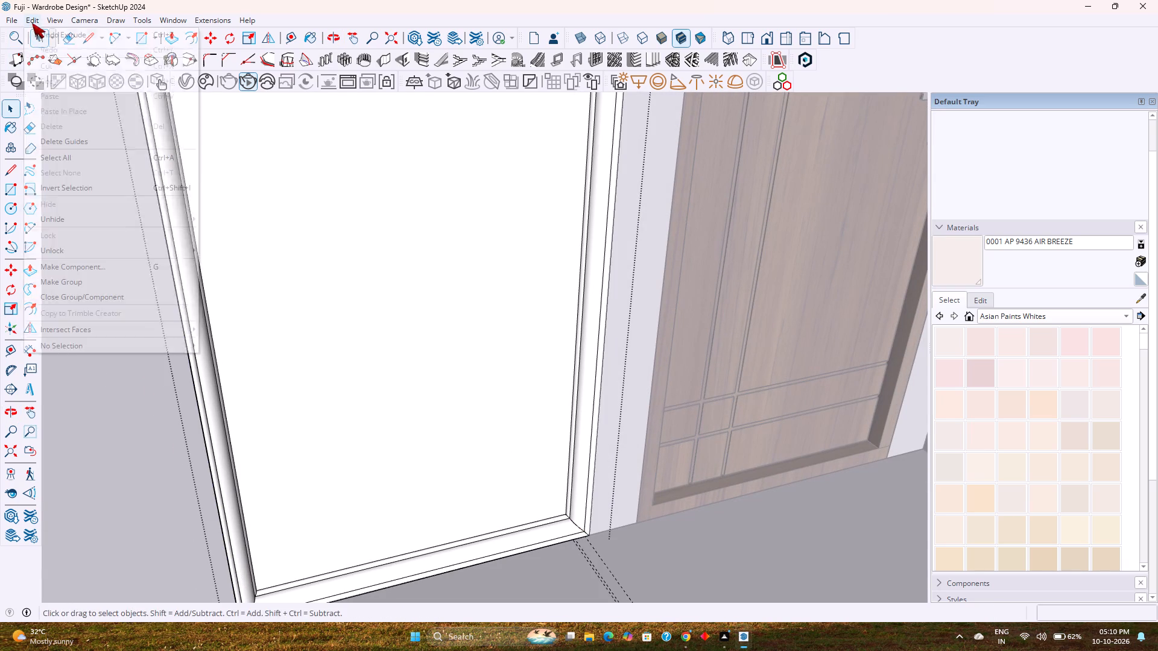
pyautogui.click(81, 140)
pyautogui.scroll(-2, 382, 426)
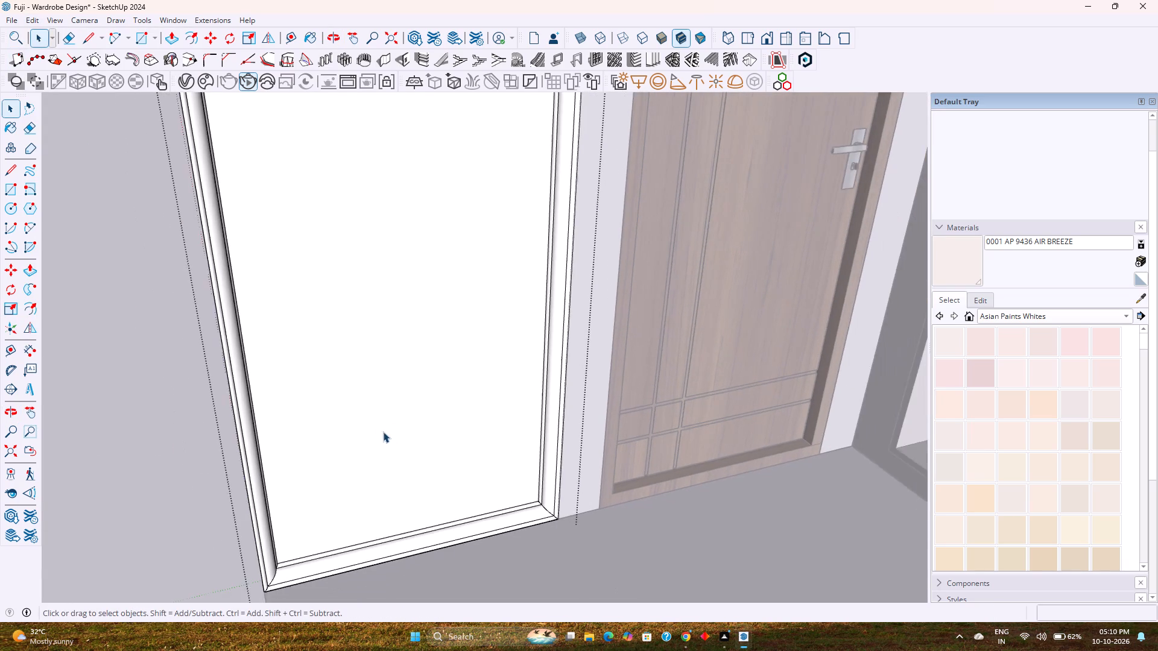
# Examine the swept moulding around the recessed panel, checking its profile and its mitred bottom corner beside the door.
pyautogui.moveTo(386, 433); pyautogui.dragTo(563, 347, button='middle')
pyautogui.scroll(-7, 572, 345)
pyautogui.moveTo(572, 345); pyautogui.dragTo(548, 377, button='middle')
pyautogui.keyDown('shift'); pyautogui.moveTo(548, 377); pyautogui.dragTo(527, 430, button='middle'); pyautogui.keyUp('shift')
pyautogui.press('Escape')
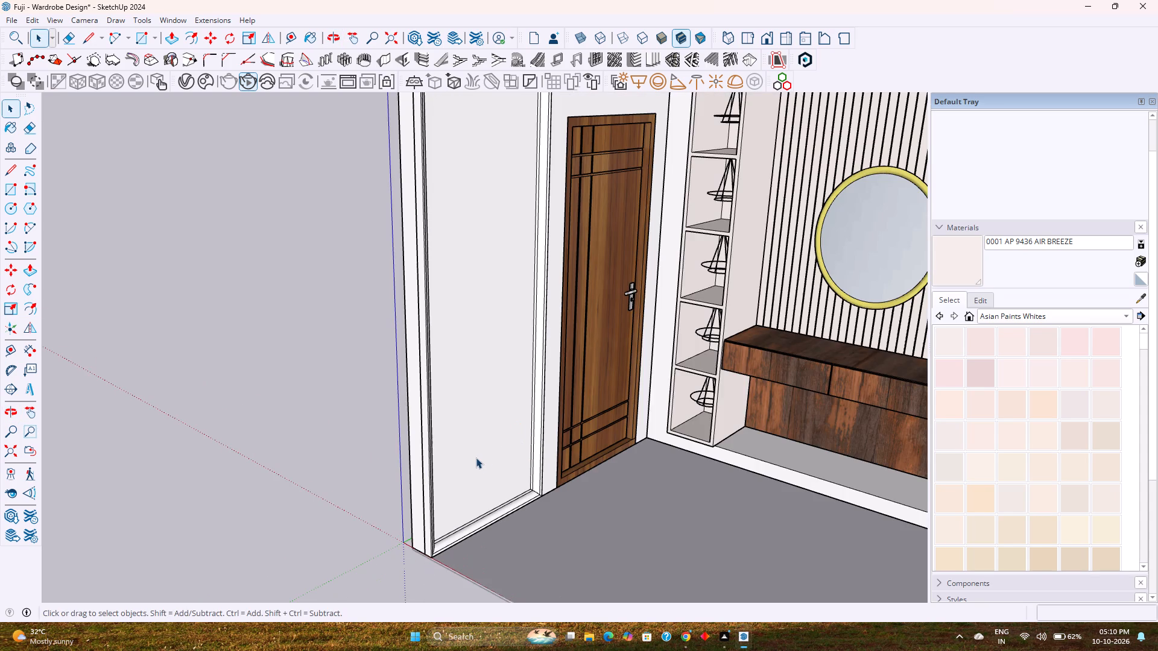
pyautogui.scroll(7, 403, 493)
pyautogui.moveTo(405, 494); pyautogui.dragTo(482, 454, button='middle')
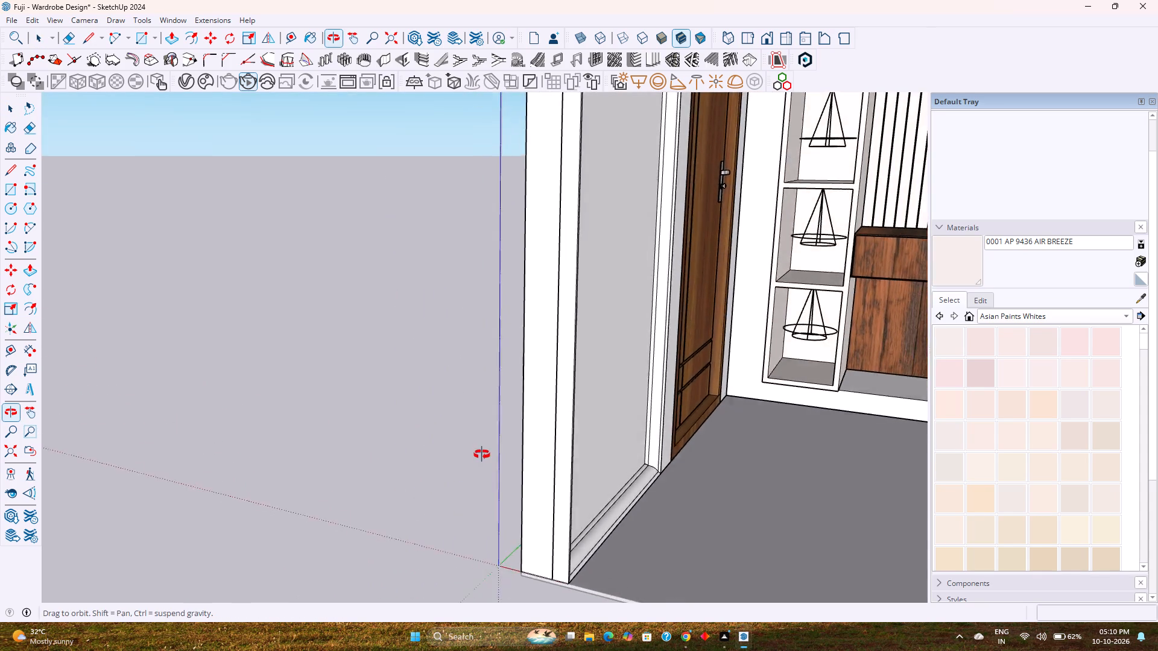
pyautogui.moveTo(482, 454); pyautogui.dragTo(393, 441, button='middle')
pyautogui.doubleClick(541, 408)
pyautogui.scroll(3, 536, 410)
pyautogui.click(536, 410)
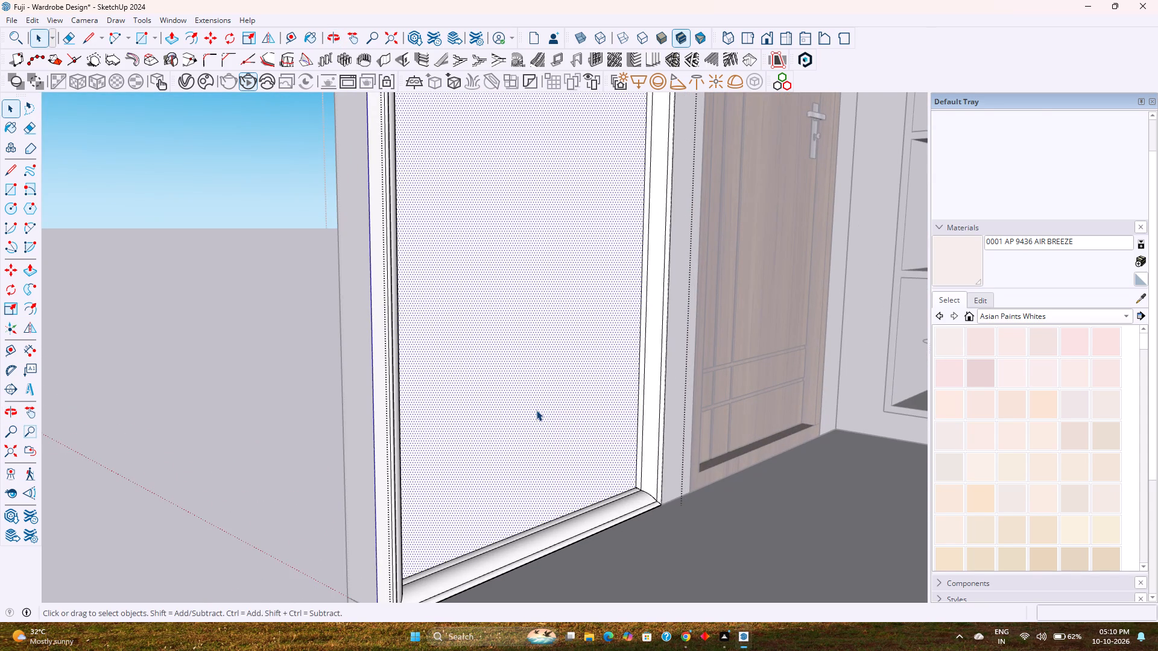
pyautogui.scroll(1, 536, 410)
pyautogui.moveTo(536, 410); pyautogui.dragTo(537, 411, button='middle')
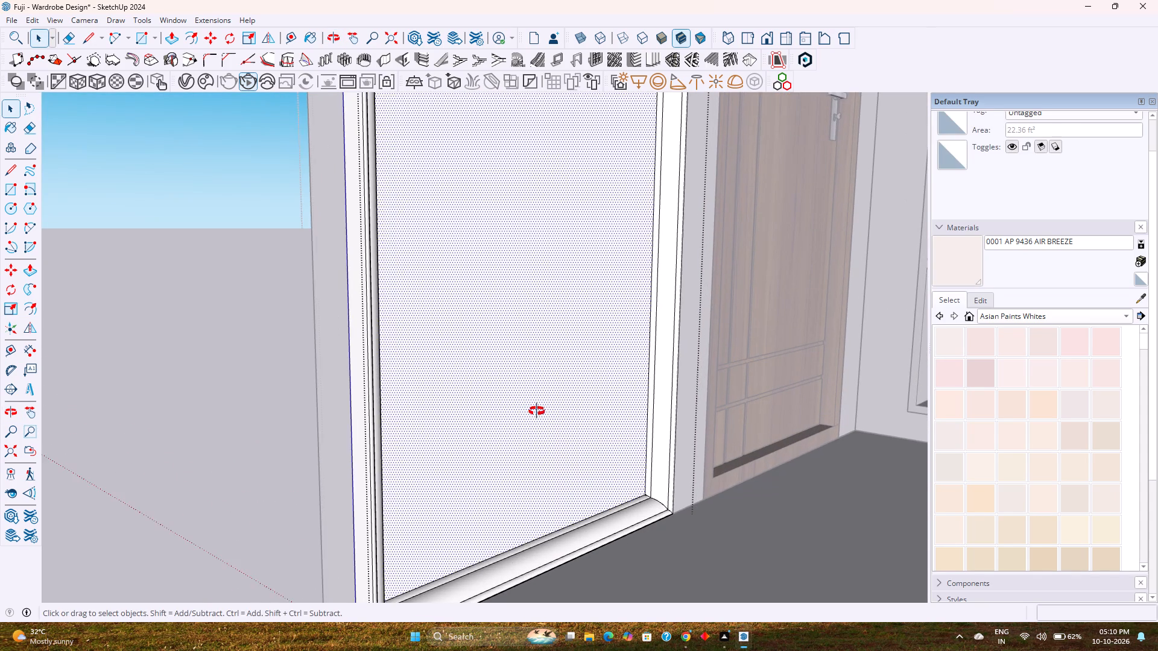
pyautogui.moveTo(537, 411); pyautogui.dragTo(570, 505, button='middle')
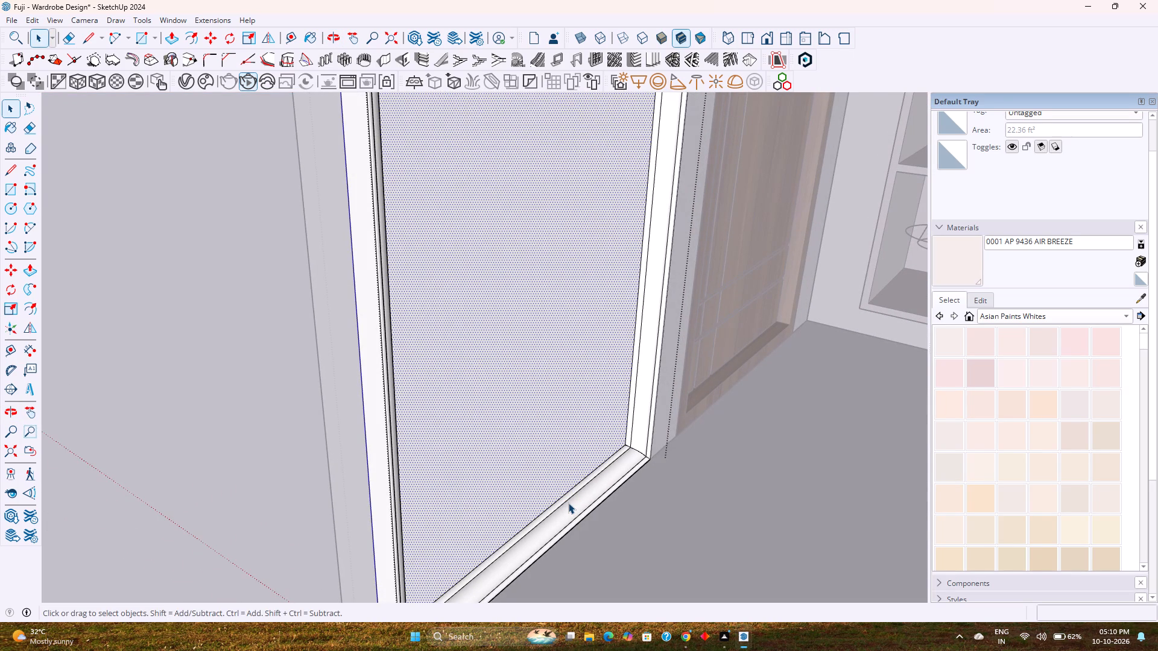
pyautogui.scroll(10, 577, 464)
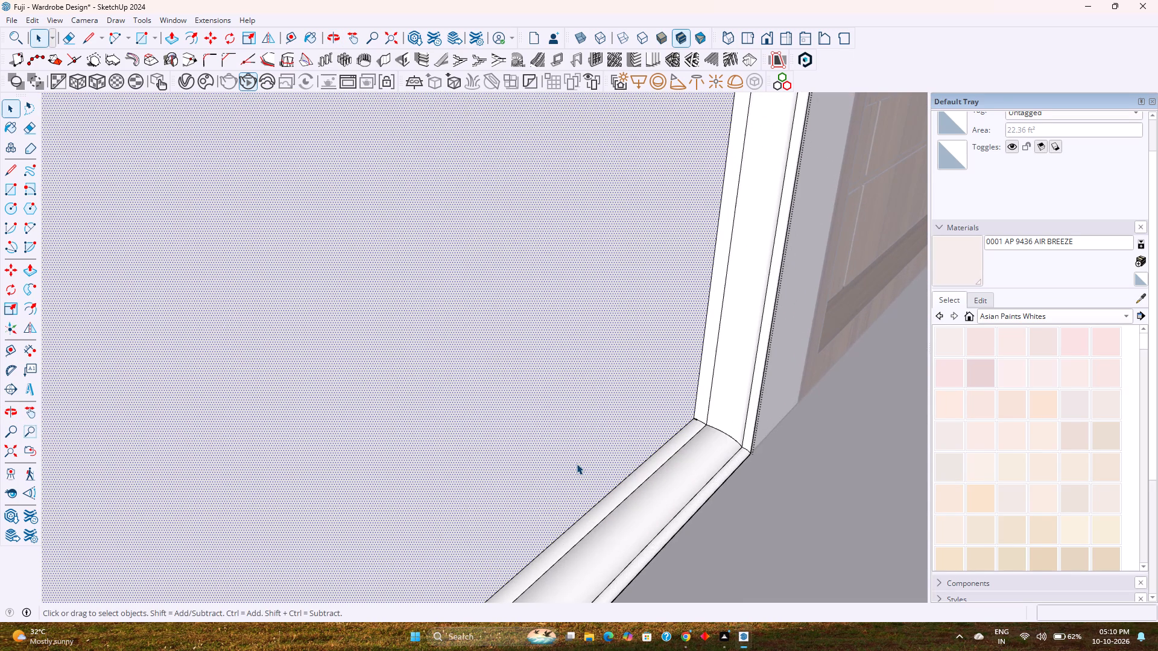
pyautogui.scroll(3, 583, 454)
pyautogui.scroll(-13, 583, 453)
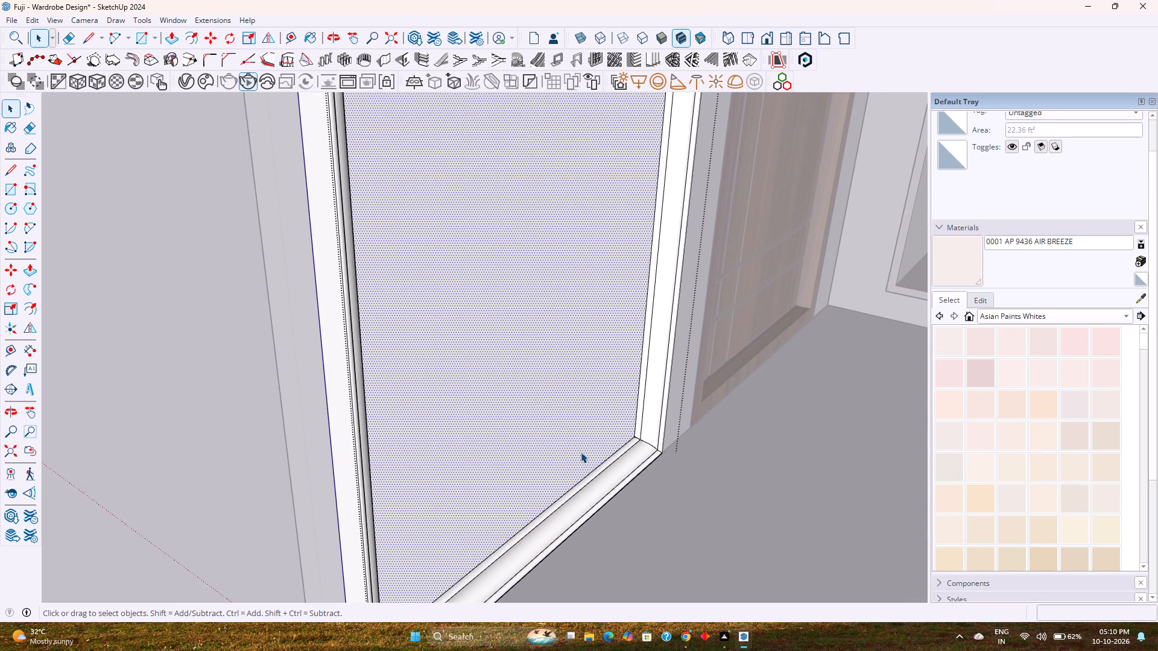
pyautogui.scroll(-5, 575, 449)
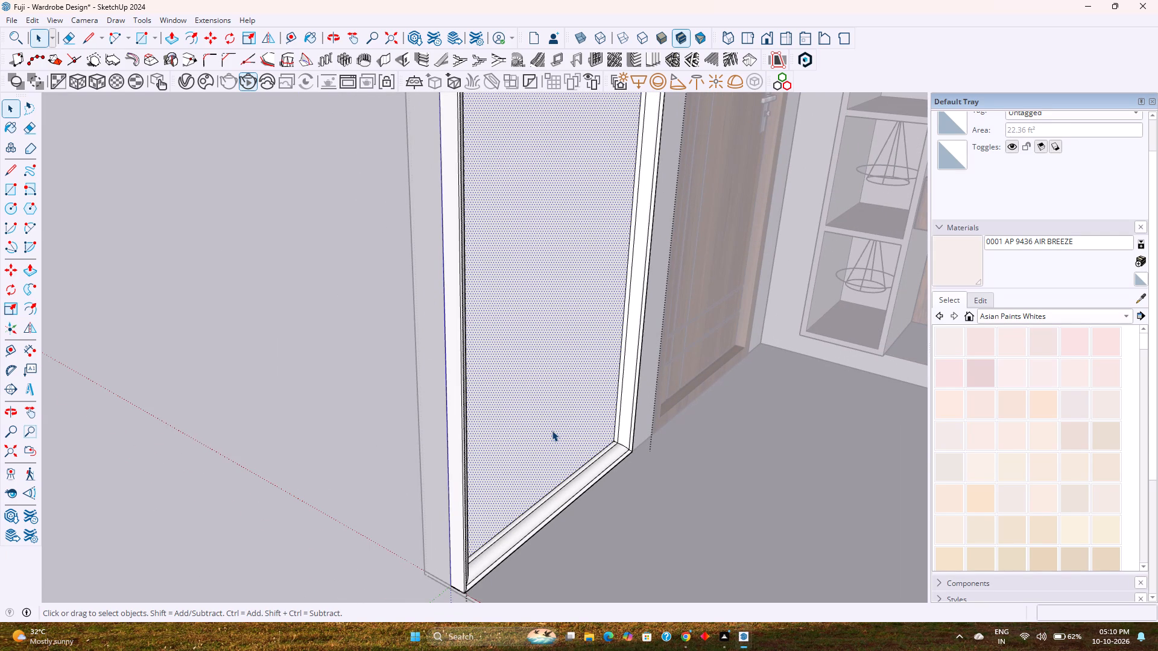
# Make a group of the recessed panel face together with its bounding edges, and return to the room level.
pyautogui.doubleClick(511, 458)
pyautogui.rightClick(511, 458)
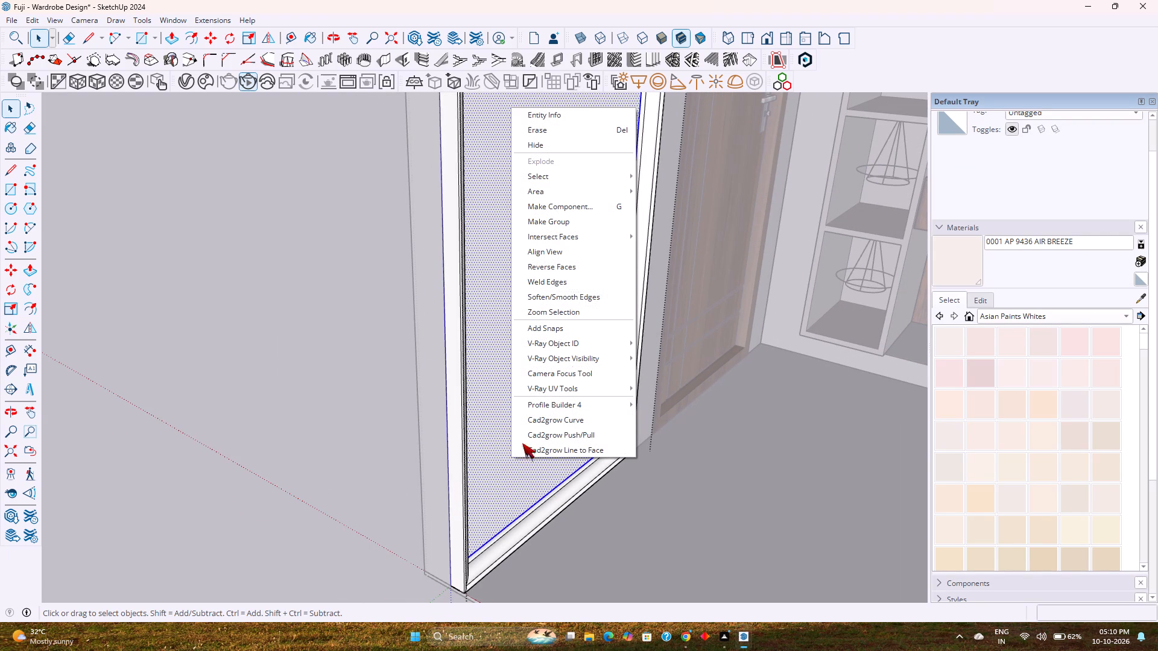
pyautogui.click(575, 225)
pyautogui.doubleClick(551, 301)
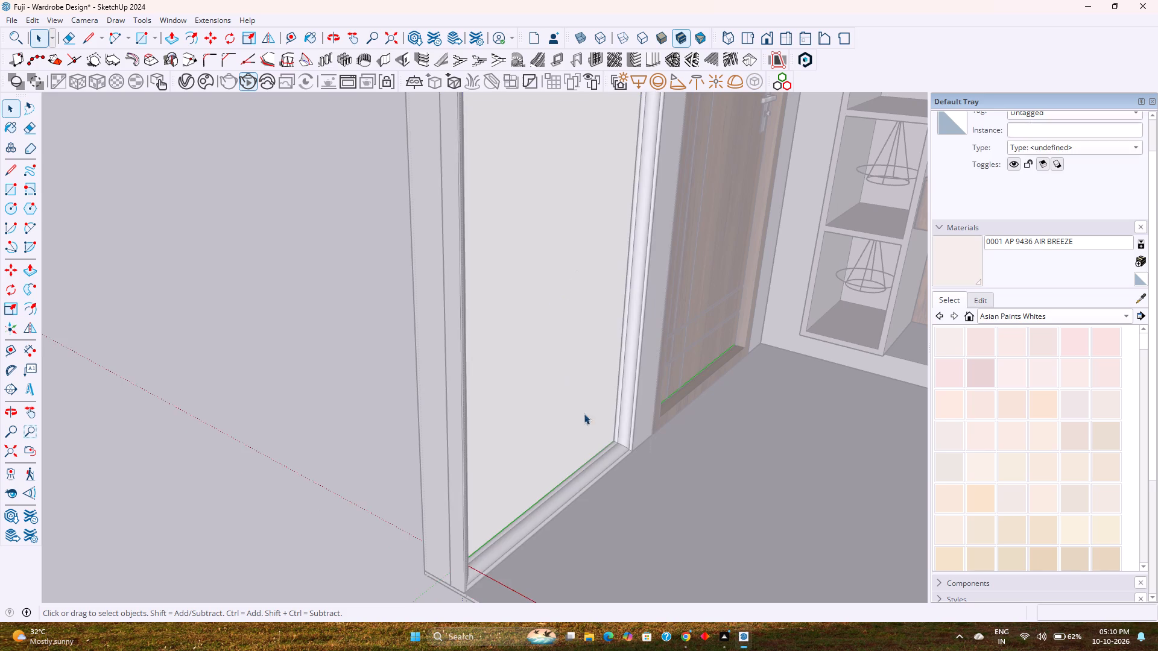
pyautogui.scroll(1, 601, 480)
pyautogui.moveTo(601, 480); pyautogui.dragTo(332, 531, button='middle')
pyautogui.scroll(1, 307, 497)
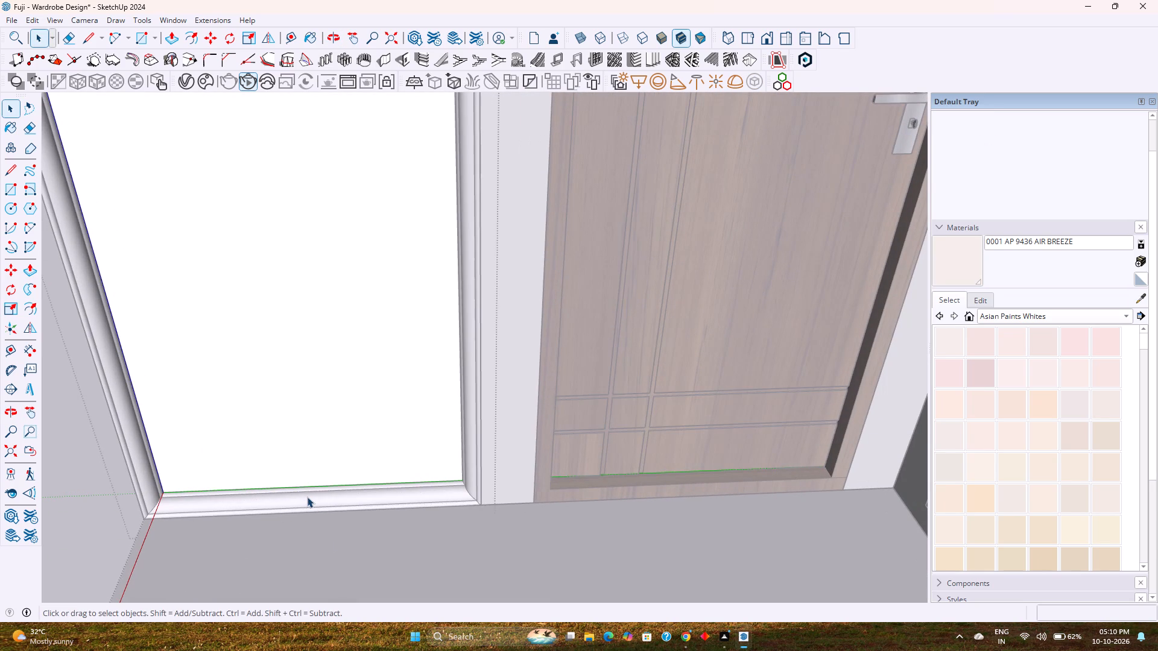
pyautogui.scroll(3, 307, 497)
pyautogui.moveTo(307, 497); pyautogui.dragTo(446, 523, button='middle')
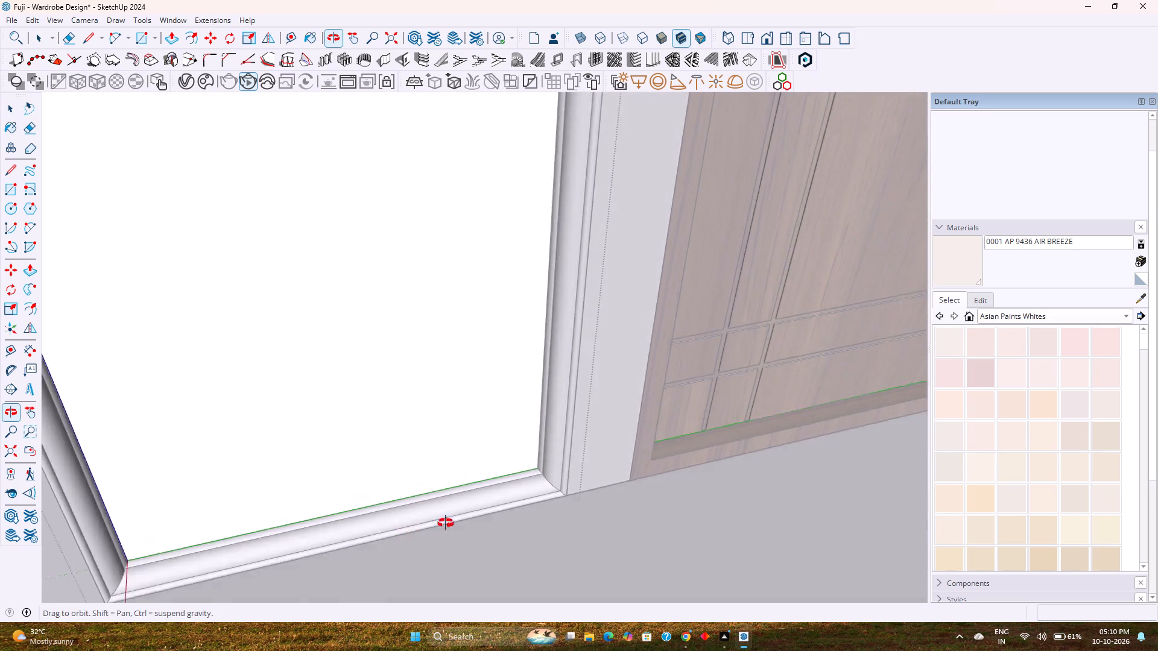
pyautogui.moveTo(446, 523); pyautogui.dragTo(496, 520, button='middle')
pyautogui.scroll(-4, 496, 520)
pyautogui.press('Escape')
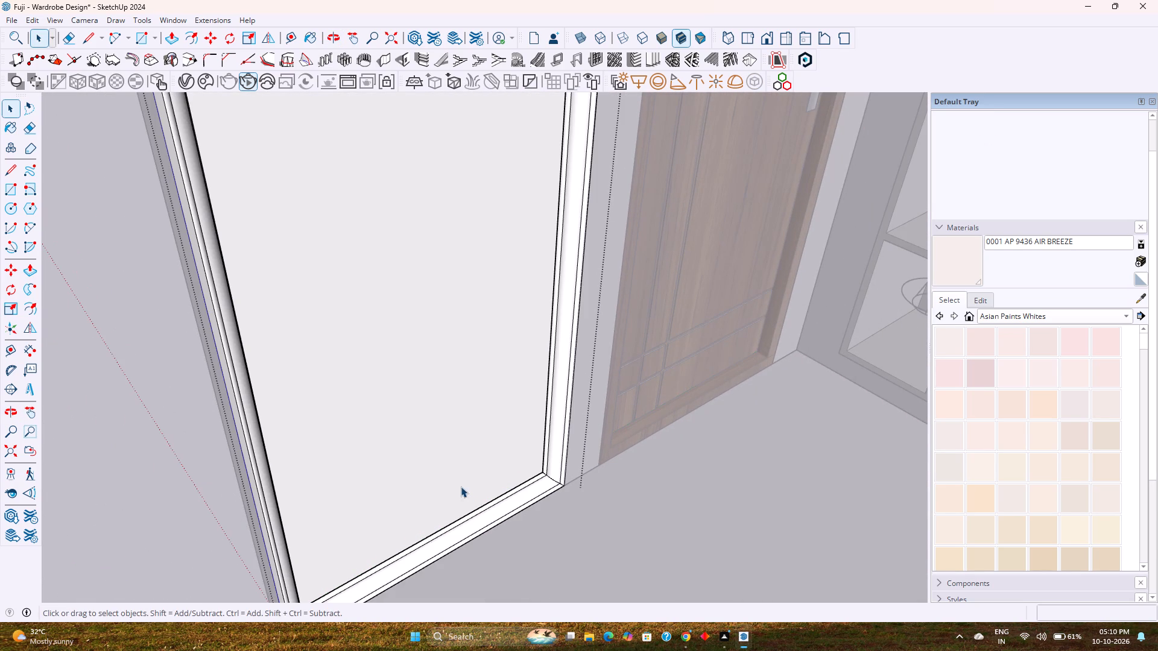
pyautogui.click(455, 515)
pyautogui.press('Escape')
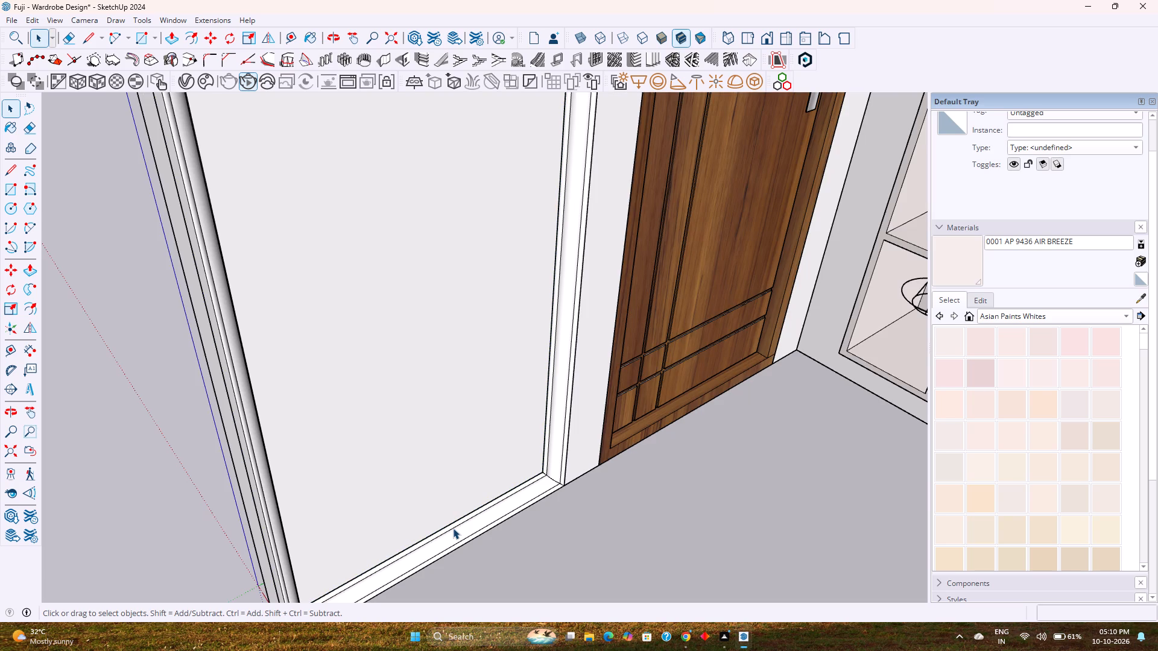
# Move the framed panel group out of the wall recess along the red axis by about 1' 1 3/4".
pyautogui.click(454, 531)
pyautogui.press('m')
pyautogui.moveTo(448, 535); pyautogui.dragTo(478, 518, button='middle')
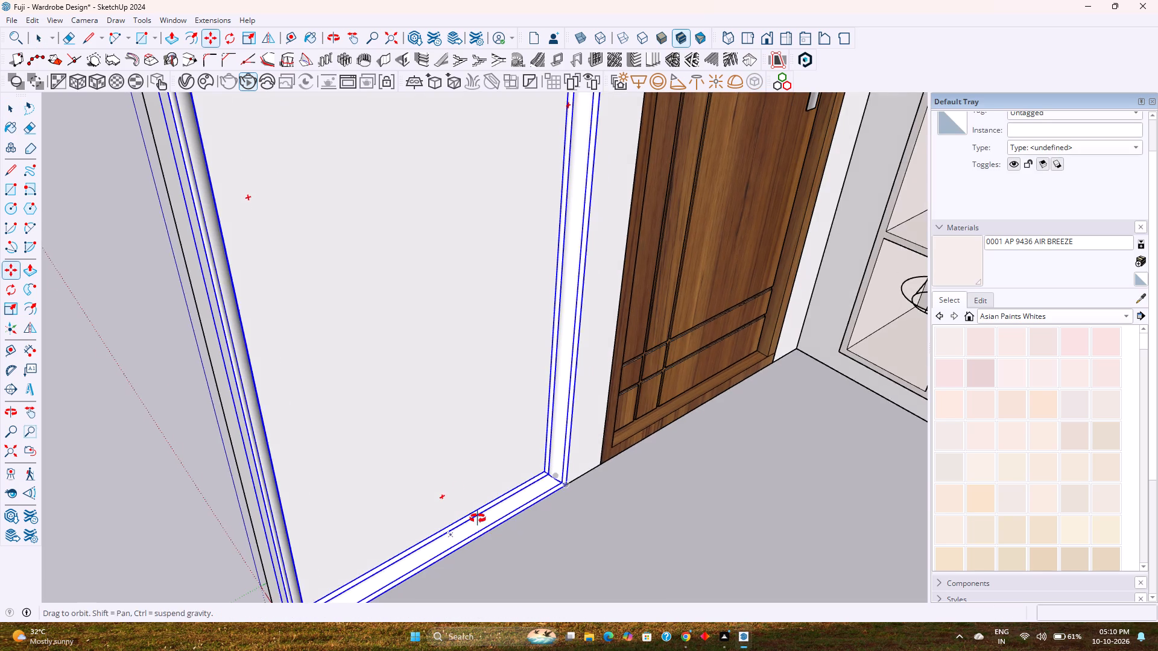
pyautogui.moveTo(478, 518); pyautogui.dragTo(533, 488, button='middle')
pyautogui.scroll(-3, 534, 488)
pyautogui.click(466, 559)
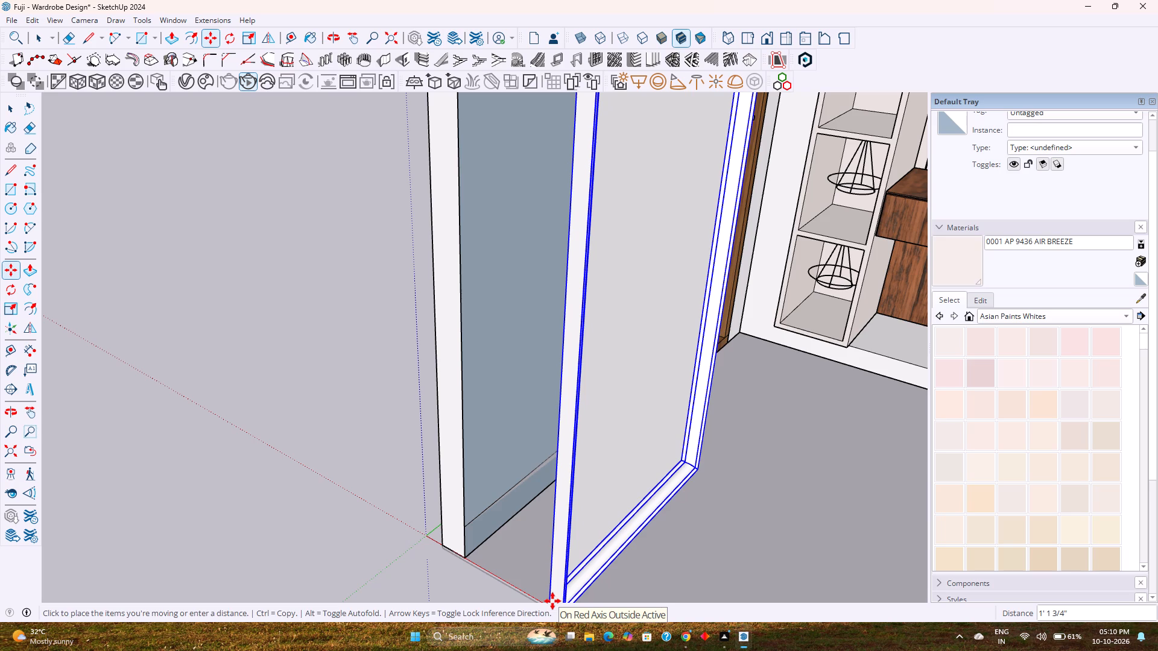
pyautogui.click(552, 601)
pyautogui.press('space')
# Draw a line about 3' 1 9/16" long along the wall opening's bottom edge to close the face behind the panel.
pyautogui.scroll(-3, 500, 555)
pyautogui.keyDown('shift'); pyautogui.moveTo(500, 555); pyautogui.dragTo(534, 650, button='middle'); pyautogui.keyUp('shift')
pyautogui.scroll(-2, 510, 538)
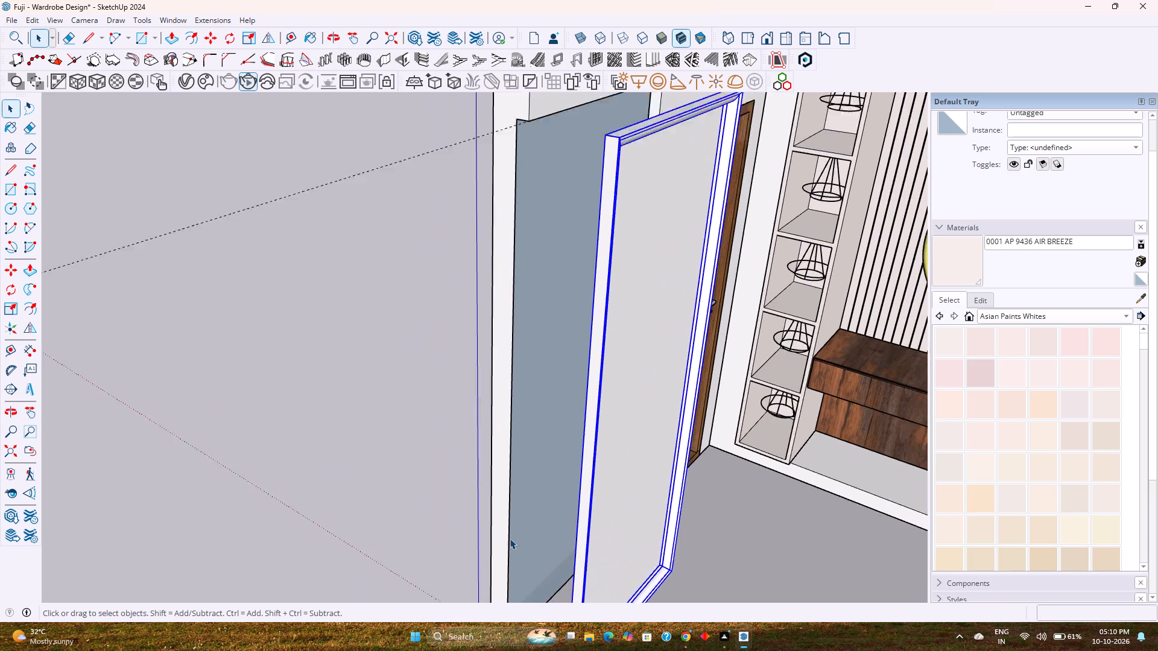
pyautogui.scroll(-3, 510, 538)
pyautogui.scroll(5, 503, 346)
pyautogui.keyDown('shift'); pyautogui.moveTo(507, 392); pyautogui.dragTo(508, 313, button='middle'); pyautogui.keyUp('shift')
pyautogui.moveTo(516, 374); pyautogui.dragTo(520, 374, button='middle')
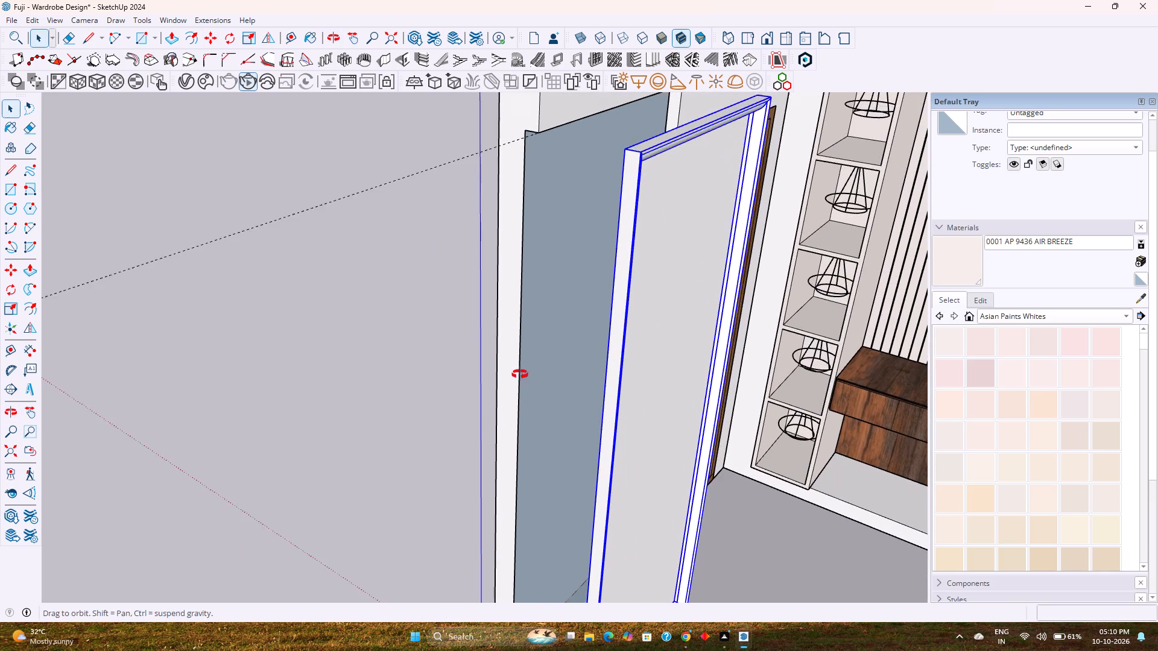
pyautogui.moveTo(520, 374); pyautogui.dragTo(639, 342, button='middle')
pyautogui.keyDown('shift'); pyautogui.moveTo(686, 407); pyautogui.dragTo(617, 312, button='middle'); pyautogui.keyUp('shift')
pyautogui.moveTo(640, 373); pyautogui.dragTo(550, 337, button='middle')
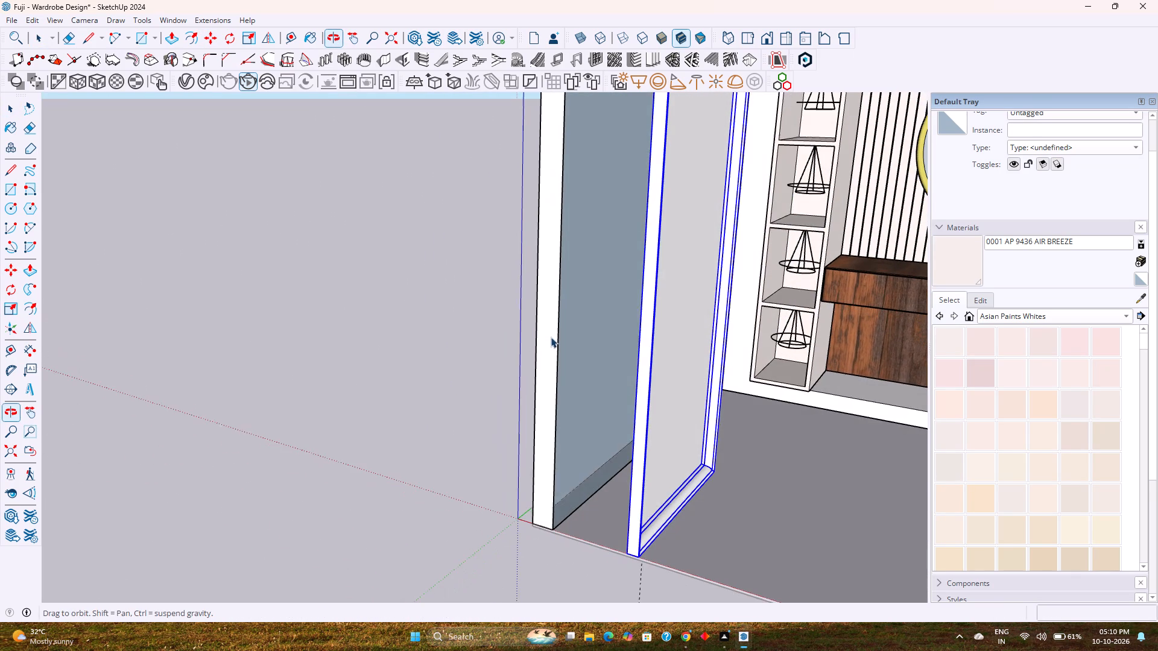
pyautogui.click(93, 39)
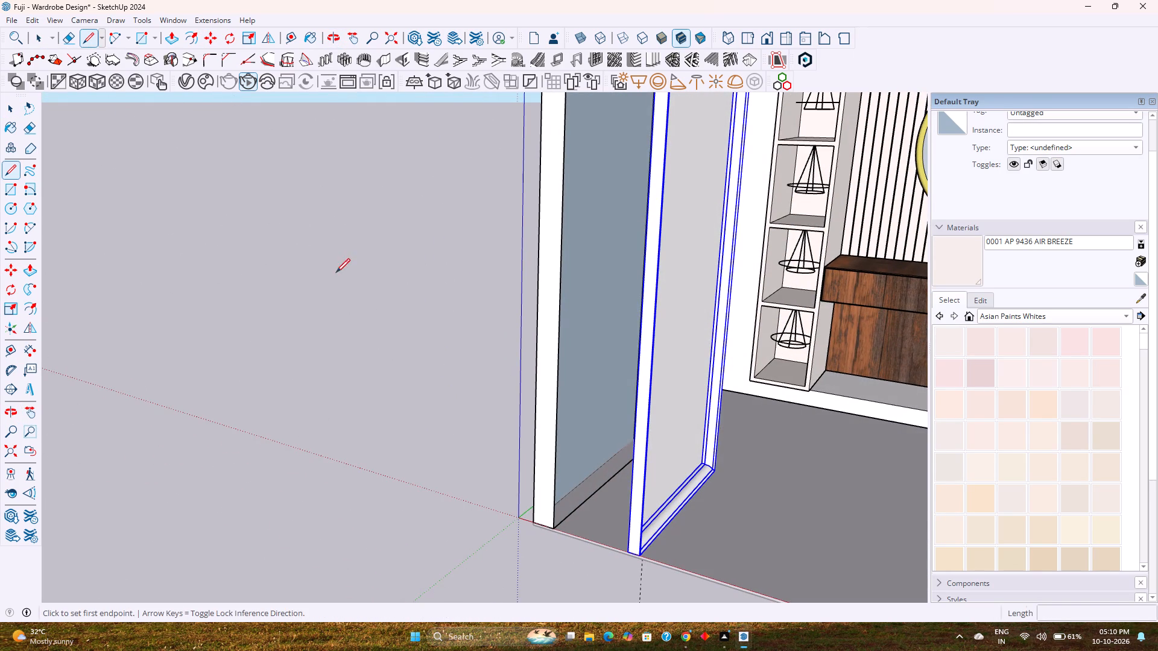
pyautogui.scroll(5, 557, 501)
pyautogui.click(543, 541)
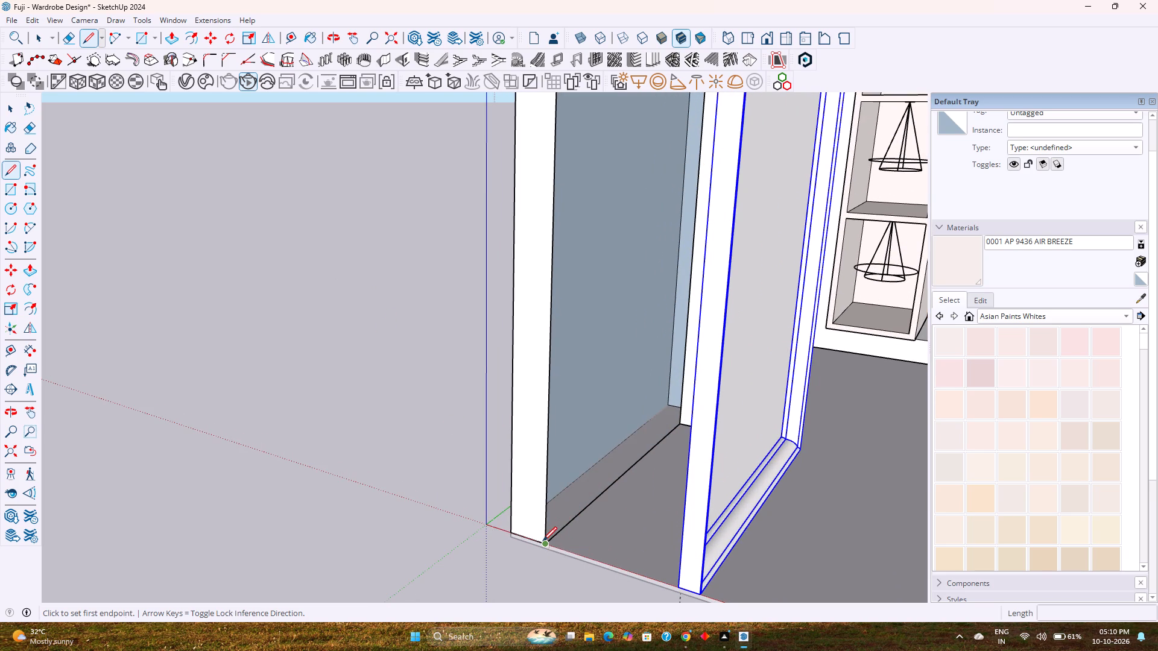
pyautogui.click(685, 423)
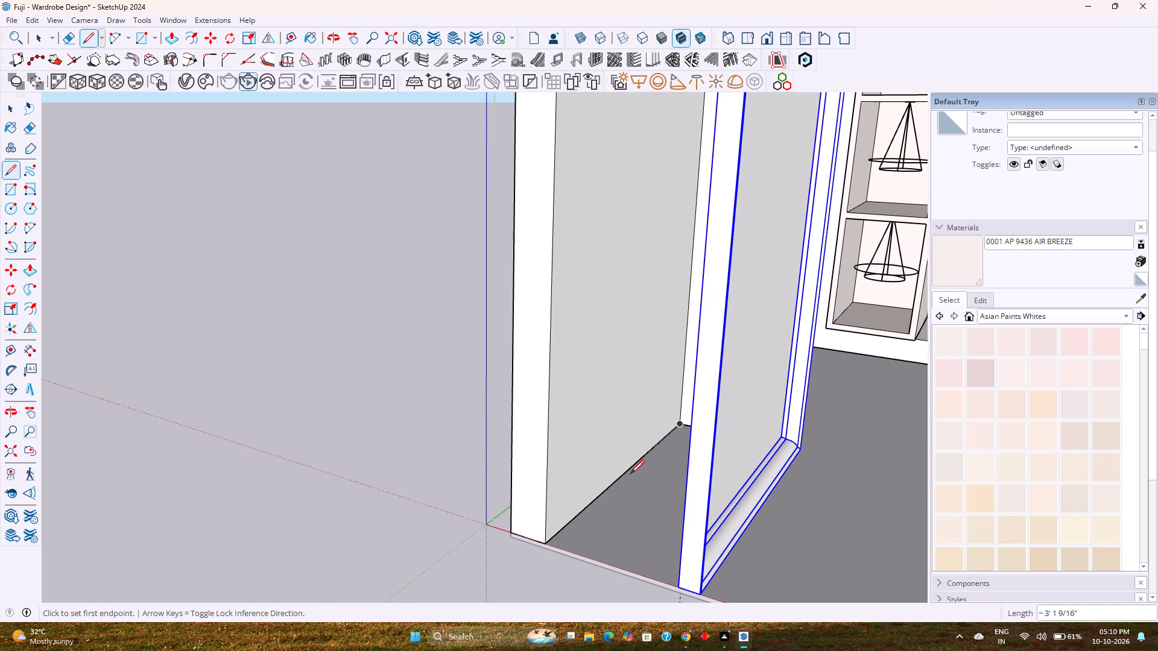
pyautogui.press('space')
# Open the moved panel group and examine its moulding frame from the top down to the bottom corners.
pyautogui.scroll(-5, 630, 474)
pyautogui.keyDown('shift'); pyautogui.moveTo(630, 474); pyautogui.dragTo(578, 580, button='middle'); pyautogui.keyUp('shift')
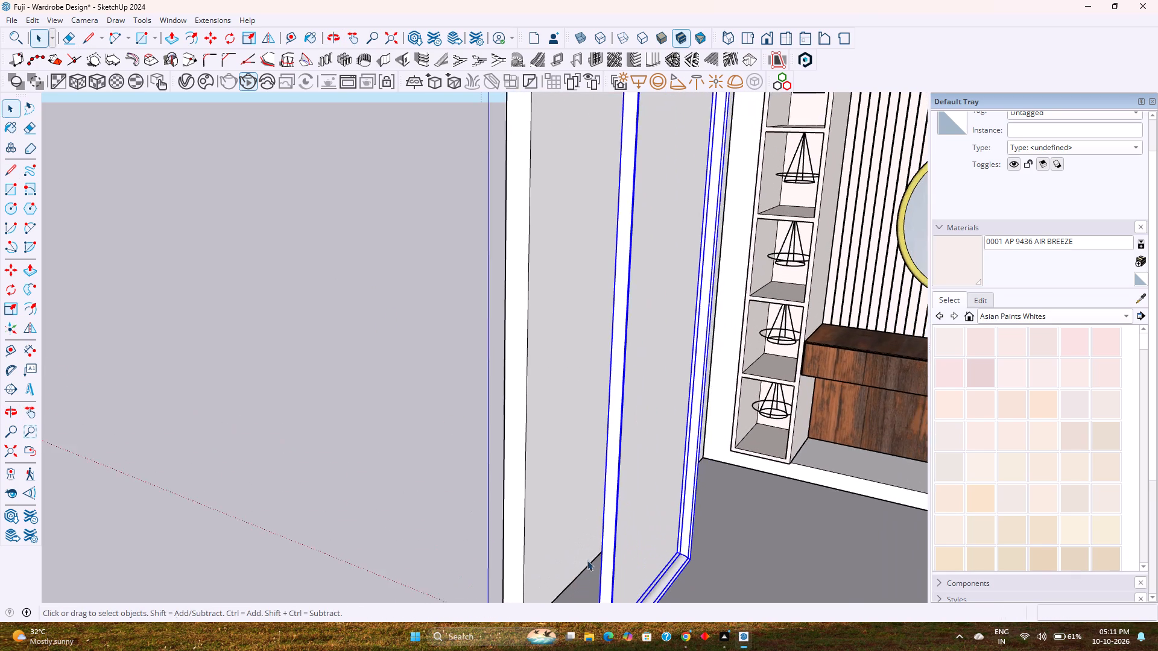
pyautogui.scroll(-3, 587, 555)
pyautogui.moveTo(618, 435); pyautogui.dragTo(647, 456, button='middle')
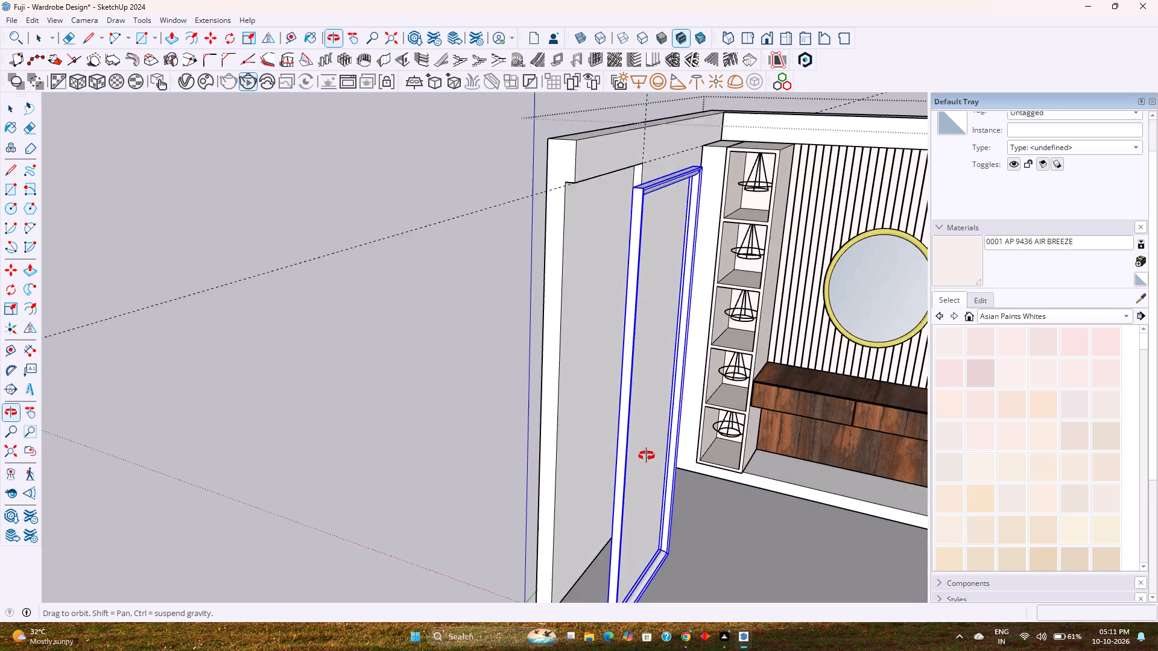
pyautogui.moveTo(647, 456); pyautogui.dragTo(537, 474, button='middle')
pyautogui.doubleClick(568, 460)
pyautogui.scroll(1, 568, 465)
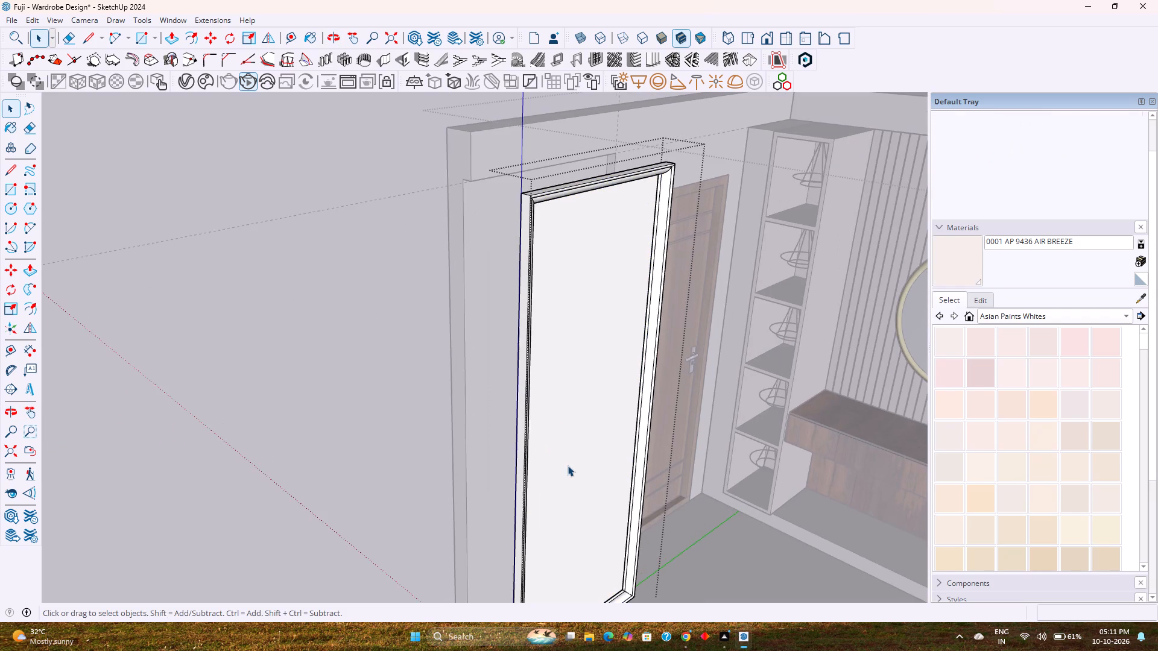
pyautogui.keyDown('shift'); pyautogui.moveTo(585, 490); pyautogui.dragTo(534, 383, button='middle'); pyautogui.keyUp('shift')
pyautogui.scroll(2, 522, 421)
pyautogui.keyDown('shift'); pyautogui.scroll(1, 527, 453); pyautogui.keyUp('shift')
pyautogui.keyDown('shift'); pyautogui.moveTo(527, 453); pyautogui.dragTo(496, 391, button='middle'); pyautogui.keyUp('shift')
pyautogui.scroll(5, 514, 433)
pyautogui.keyDown('shift'); pyautogui.moveTo(539, 458); pyautogui.dragTo(498, 397, button='middle'); pyautogui.keyUp('shift')
pyautogui.moveTo(499, 399); pyautogui.dragTo(533, 478, button='middle')
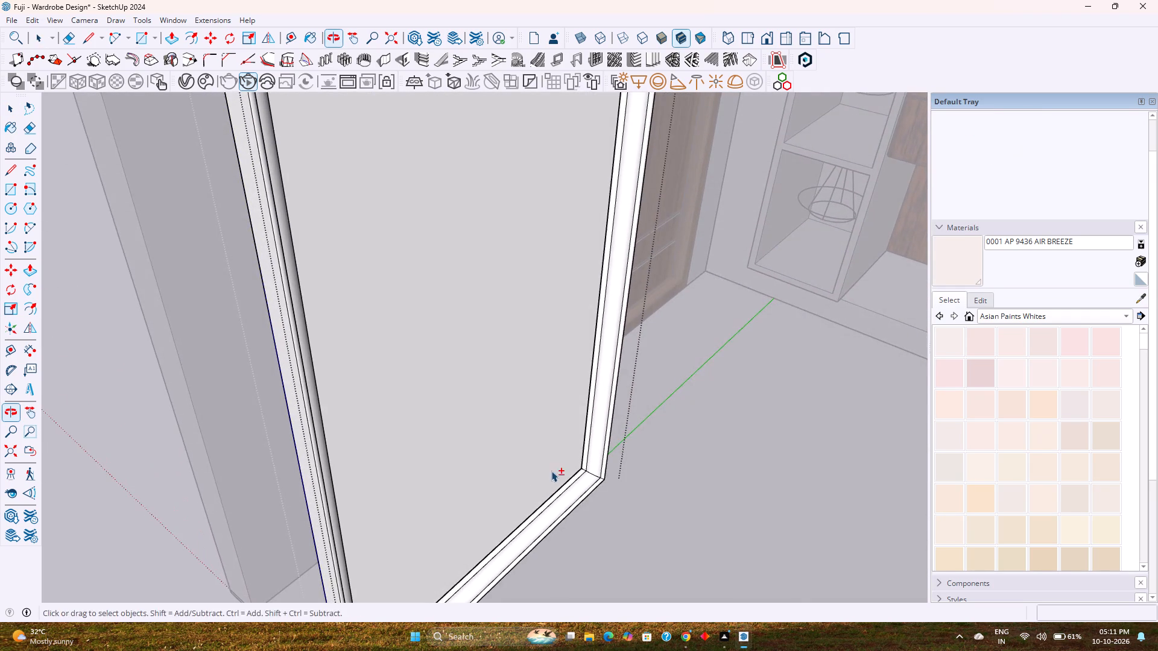
pyautogui.keyDown('shift'); pyautogui.moveTo(551, 471); pyautogui.dragTo(495, 394, button='middle'); pyautogui.keyUp('shift')
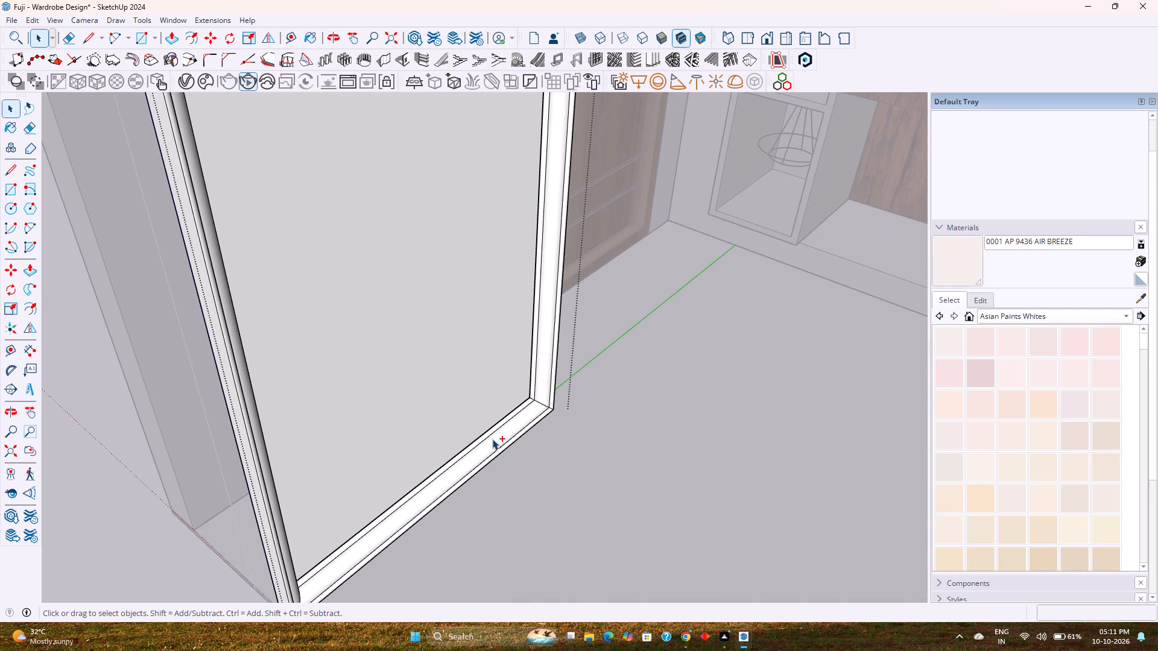
# Undo the wall line, the panel move, the grouping and the moulding sweep, back to the open arc profile with its guides.
pyautogui.hotkey('ctrl', 'z')
pyautogui.hotkey('ctrl', 'z')
pyautogui.hotkey('ctrl', 'z')
pyautogui.hotkey('ctrl', 'z')
pyautogui.hotkey('ctrl', 'z')
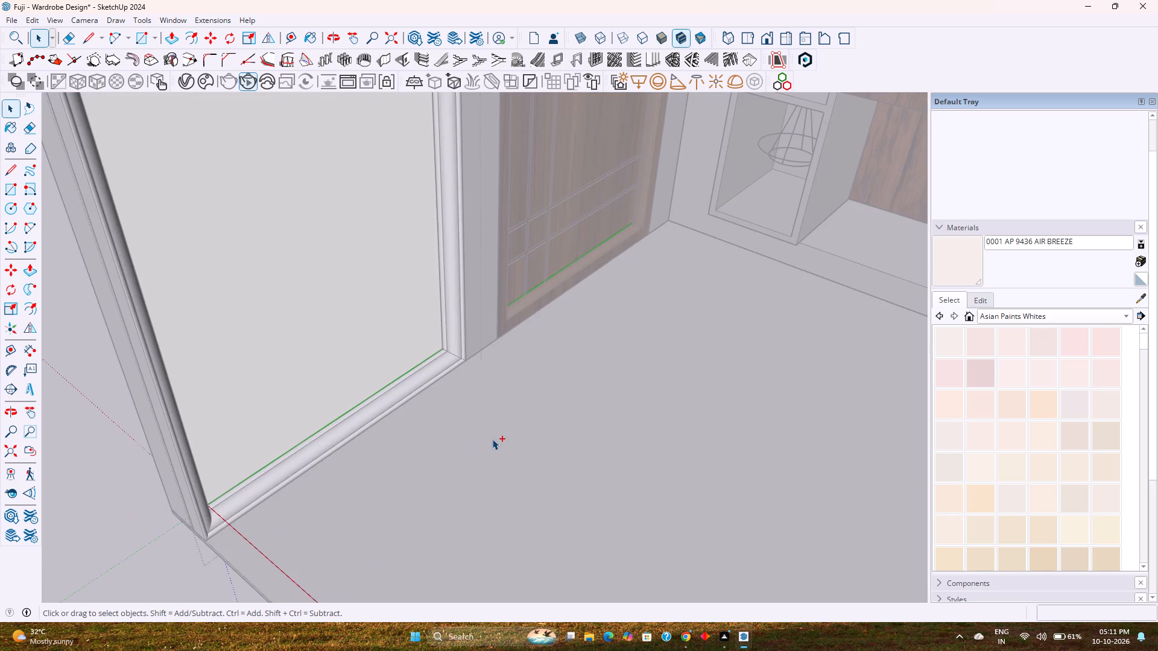
pyautogui.hotkey('ctrl', 'z')
pyautogui.hotkey('ctrl', 'z')
pyautogui.hotkey('ctrl', 'z')
pyautogui.hotkey('ctrl', 'z')
pyautogui.hotkey('ctrl', 'z')
pyautogui.hotkey('ctrl', 'z')
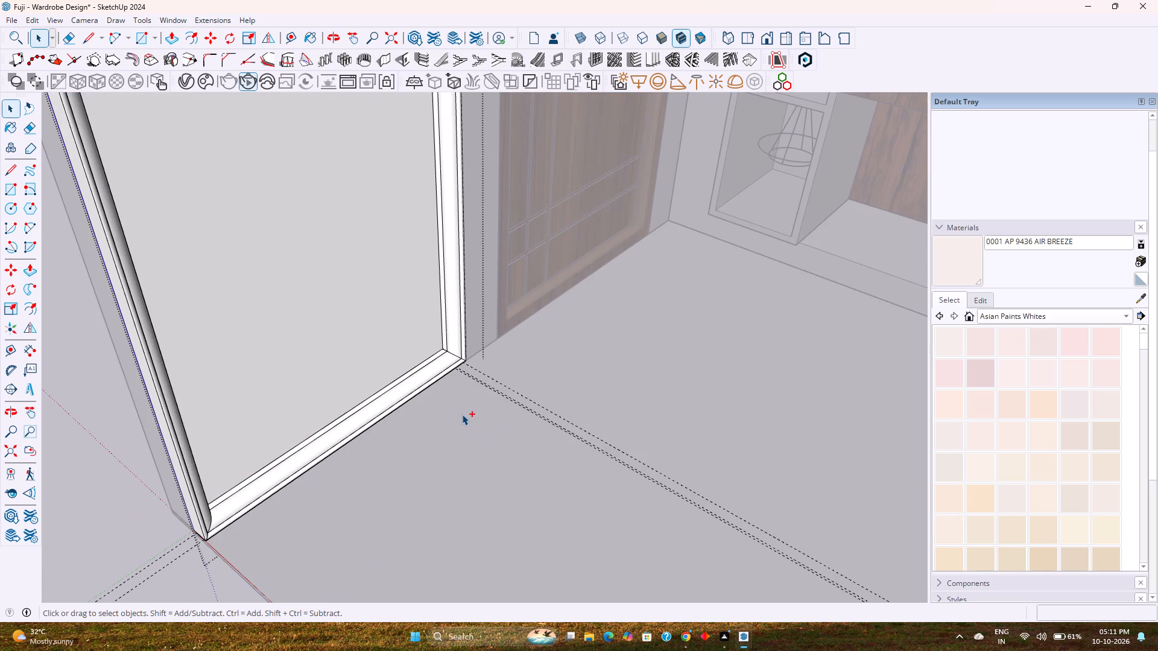
pyautogui.hotkey('ctrl', 'z')
pyautogui.hotkey('ctrl', 'z')
# Copy the three connected profile arcs 0.30" along the red axis, outward from the recess corner.
pyautogui.scroll(12, 419, 355)
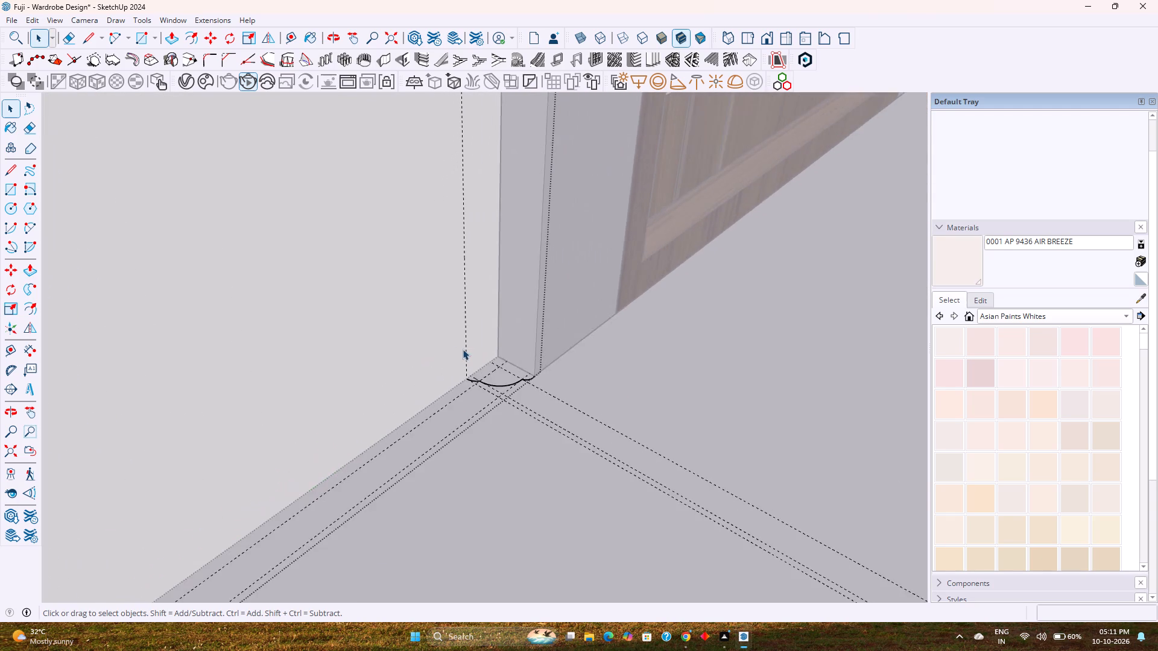
pyautogui.scroll(15, 463, 349)
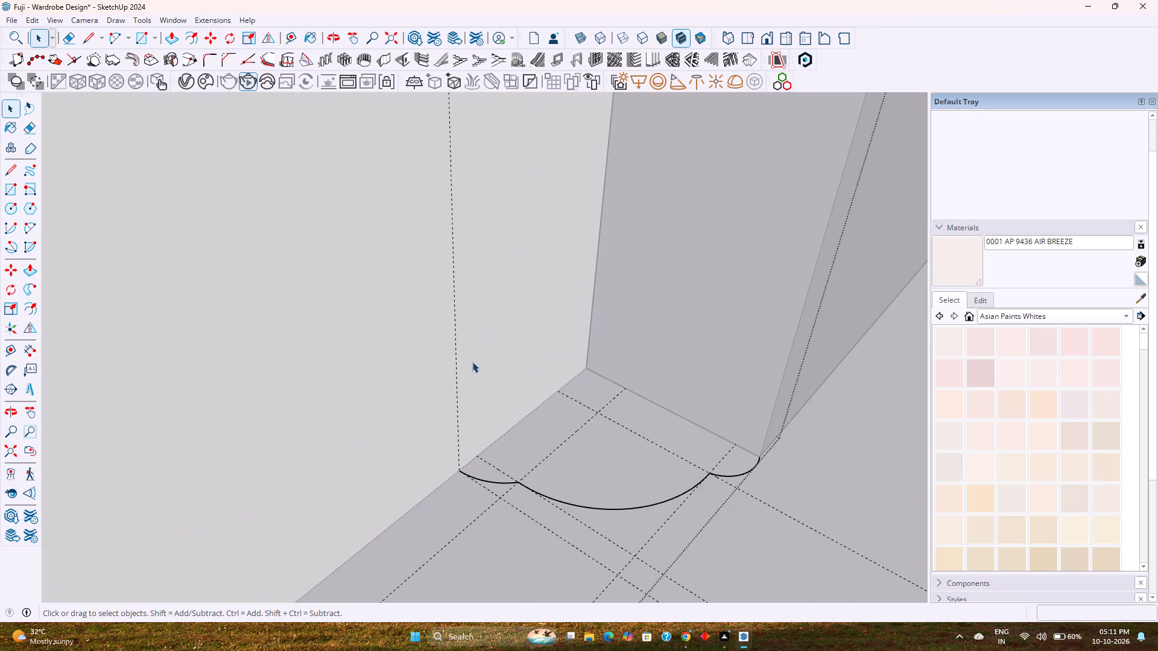
pyautogui.click(492, 482)
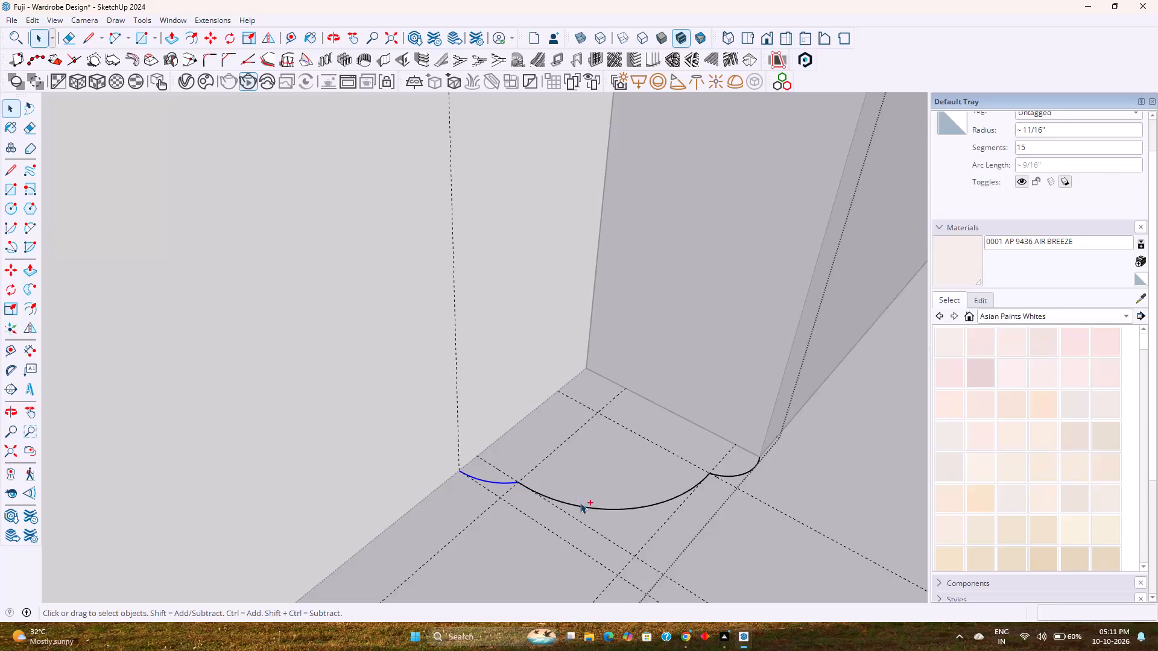
pyautogui.keyDown('ctrl'); pyautogui.click(584, 507); pyautogui.keyUp('ctrl')
pyautogui.keyDown('ctrl'); pyautogui.click(740, 477); pyautogui.keyUp('ctrl')
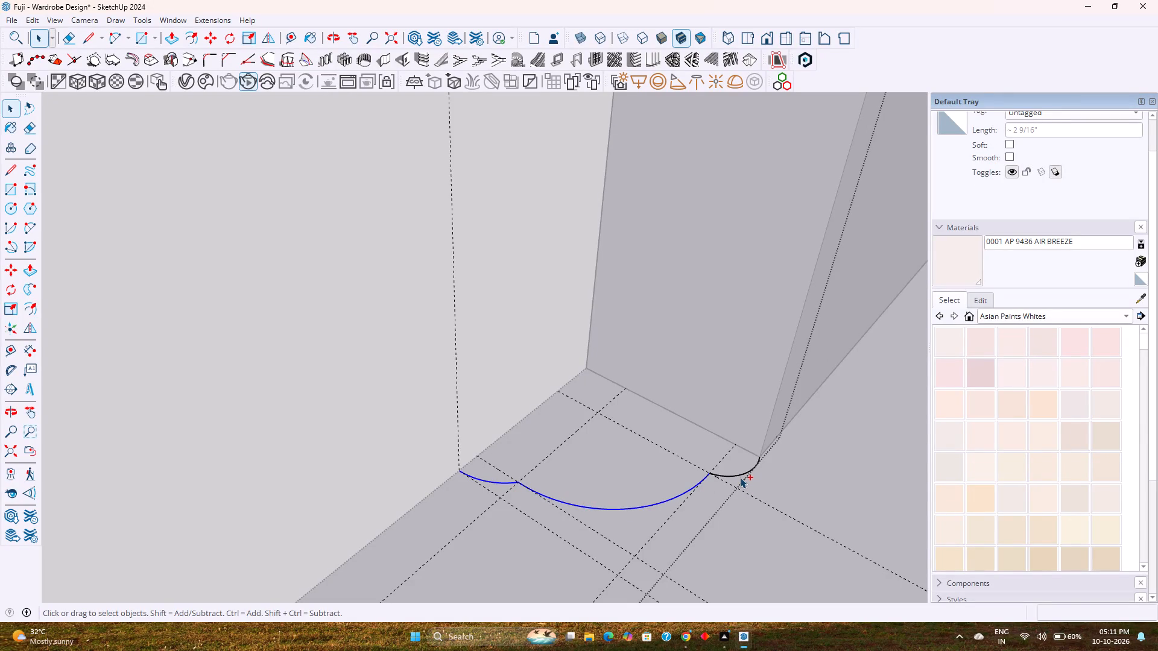
pyautogui.keyDown('ctrl'); pyautogui.click(735, 475); pyautogui.keyUp('ctrl')
pyautogui.press('m')
pyautogui.click(759, 455)
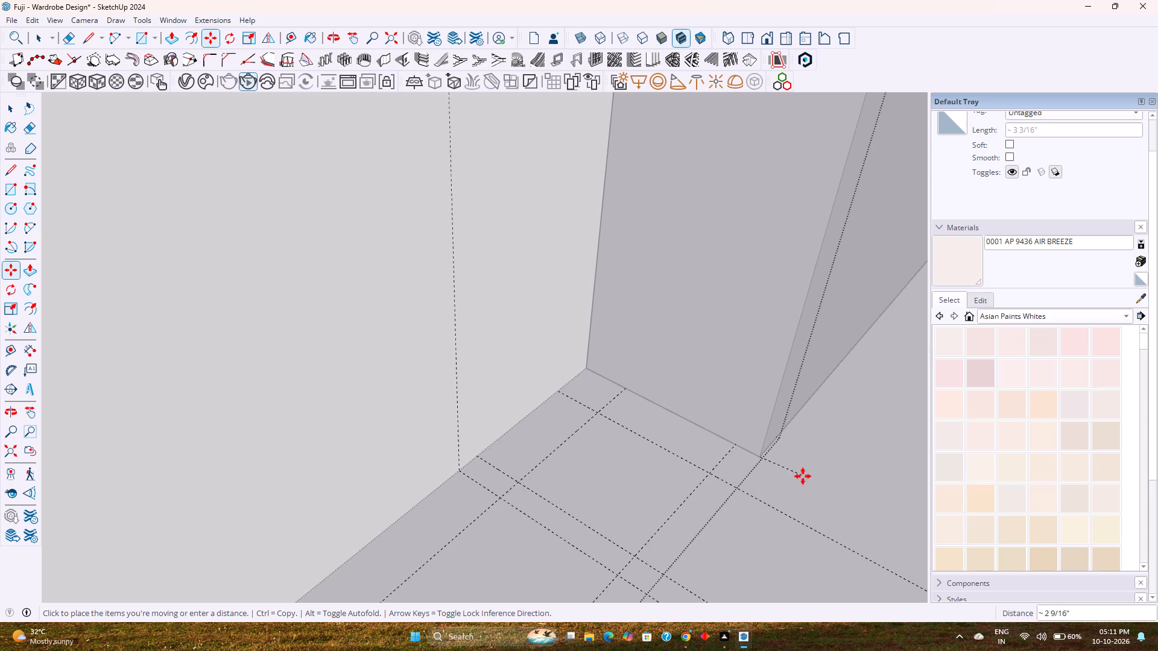
pyautogui.press('Left')
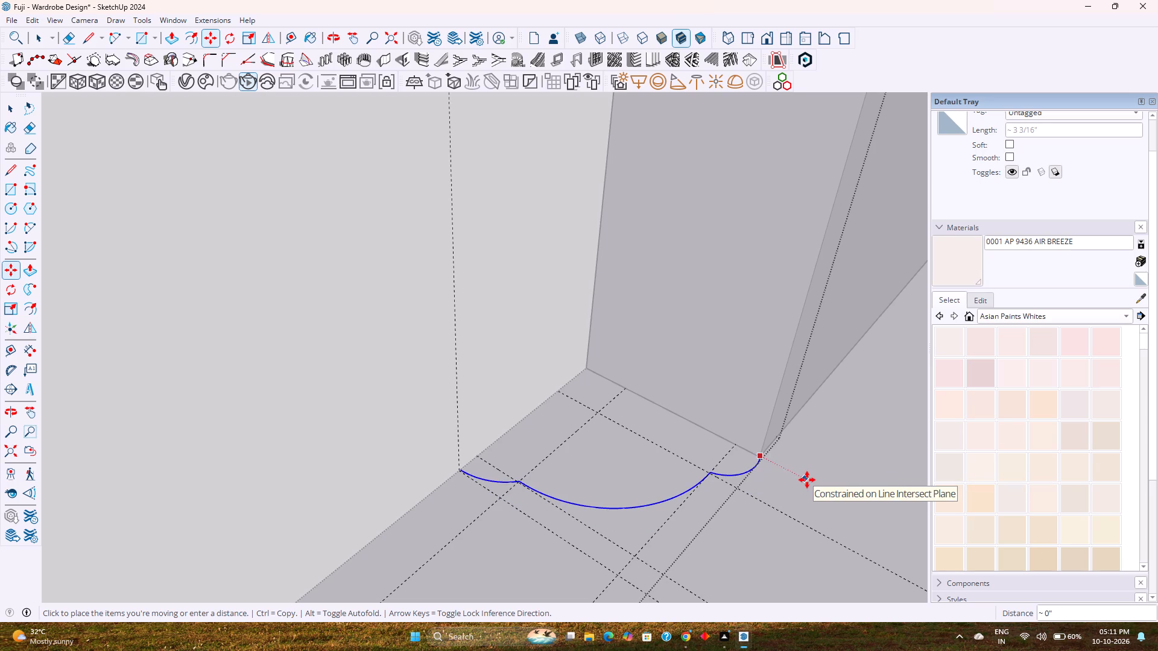
pyautogui.press('Right')
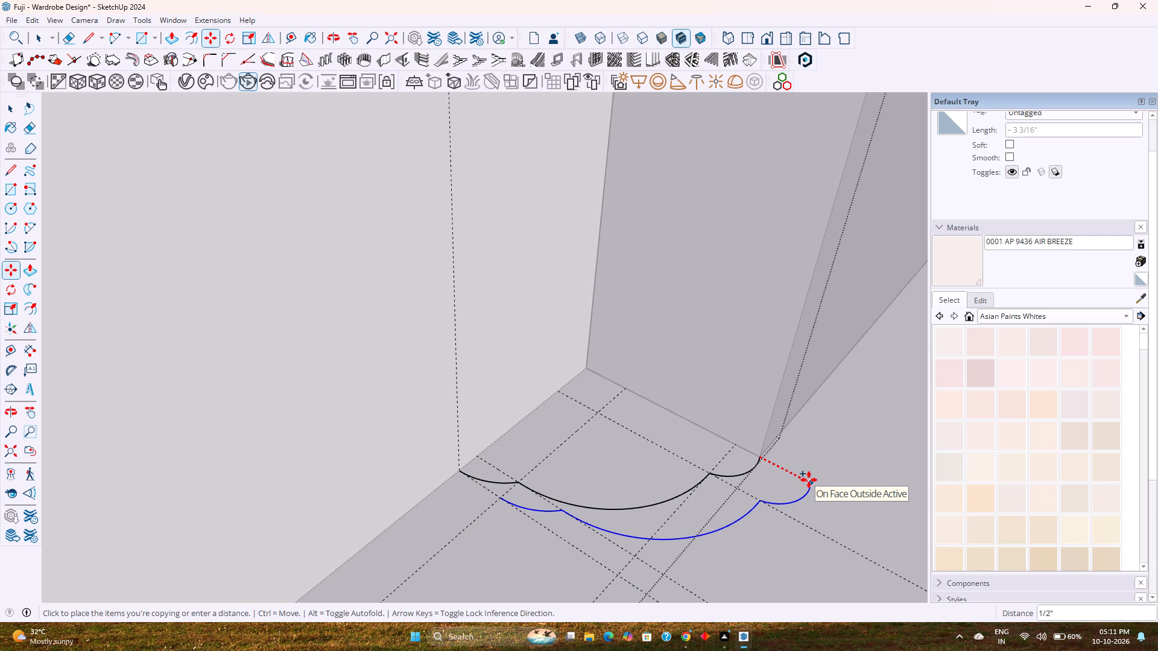
pyautogui.write('0.')
pyautogui.press('2')
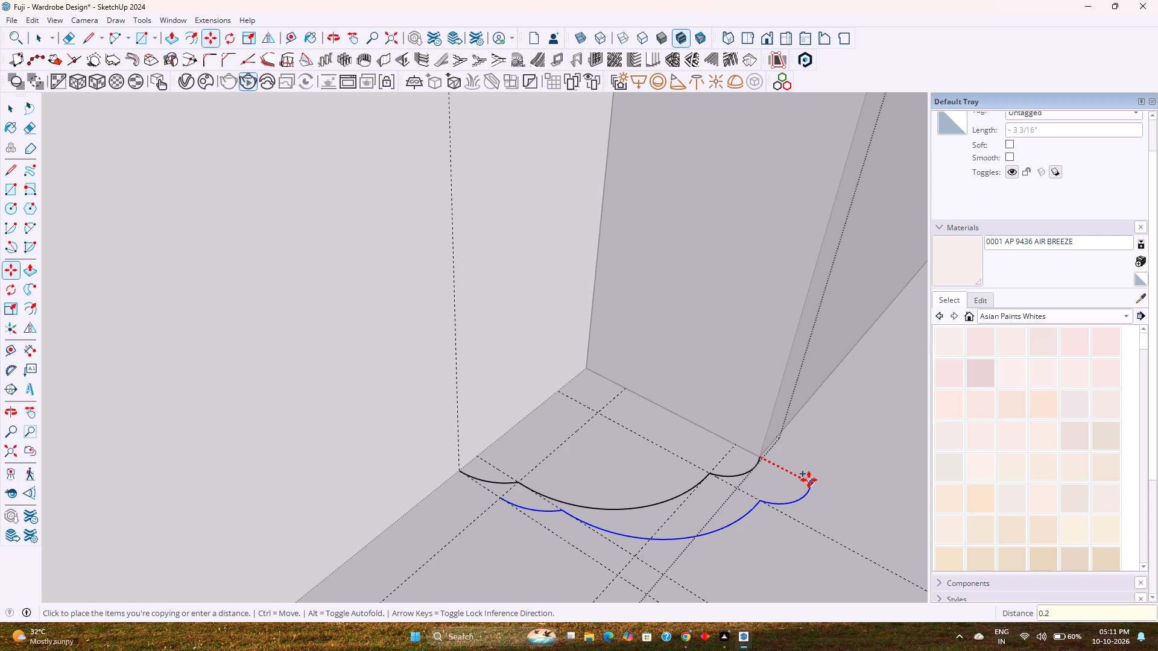
pyautogui.press('BackSpace')
pyautogui.write('30')
pyautogui.press('Return')
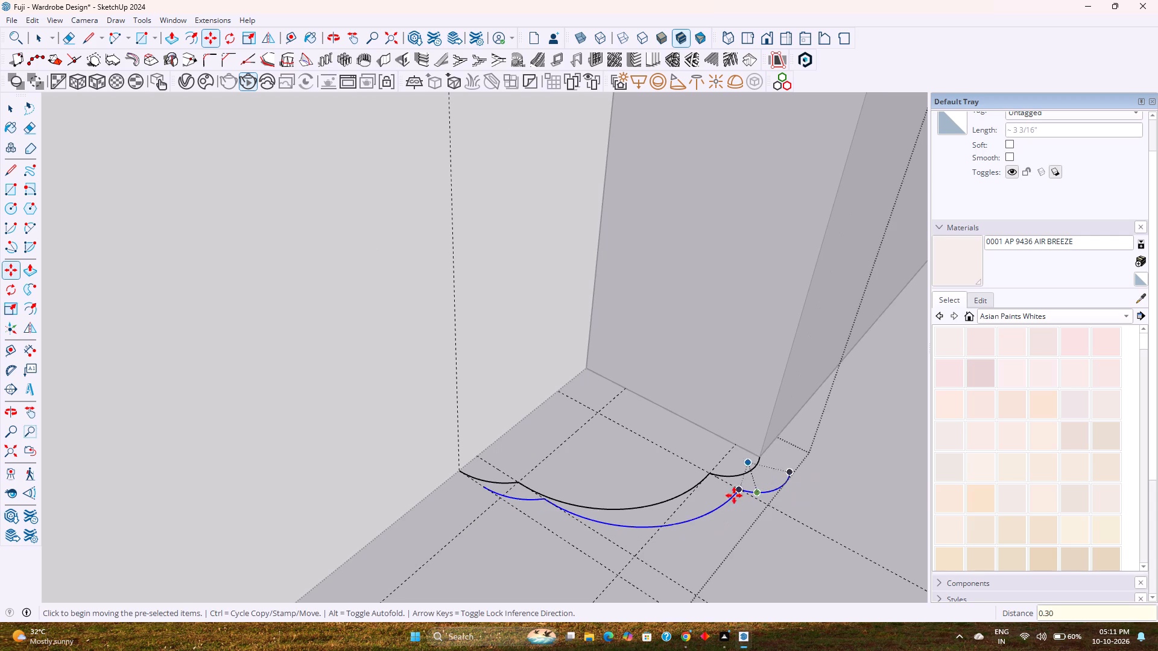
# Delete the three original arcs, keeping only the offset copy of the profile.
pyautogui.press('space')
pyautogui.click(657, 500)
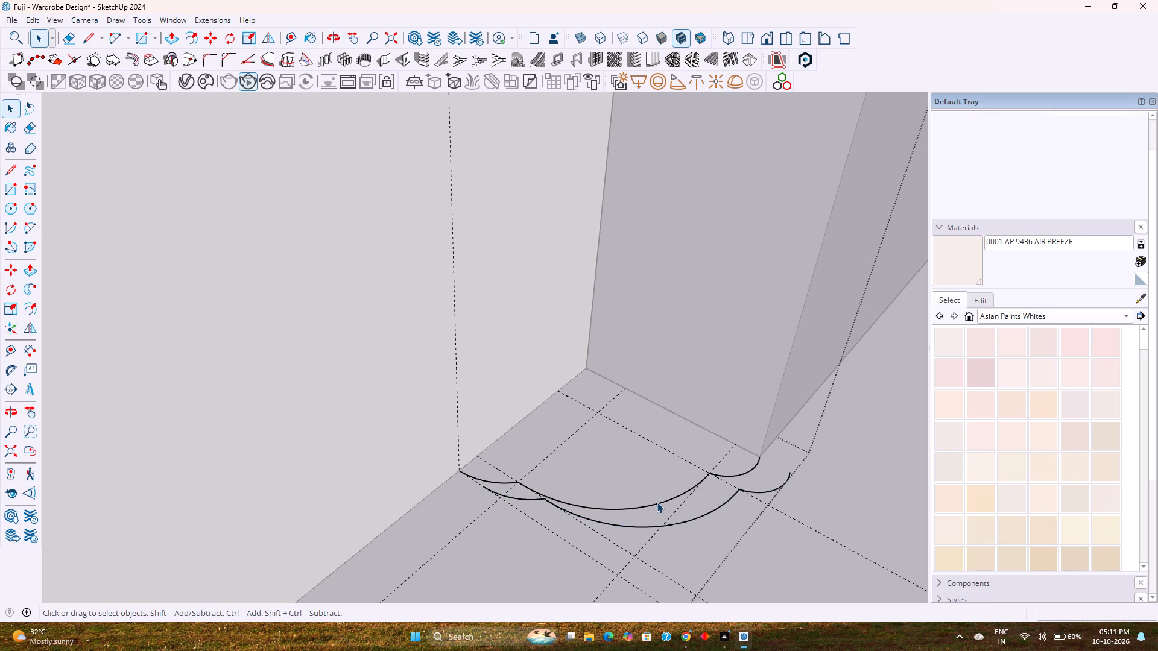
pyautogui.click(657, 502)
pyautogui.click(657, 503)
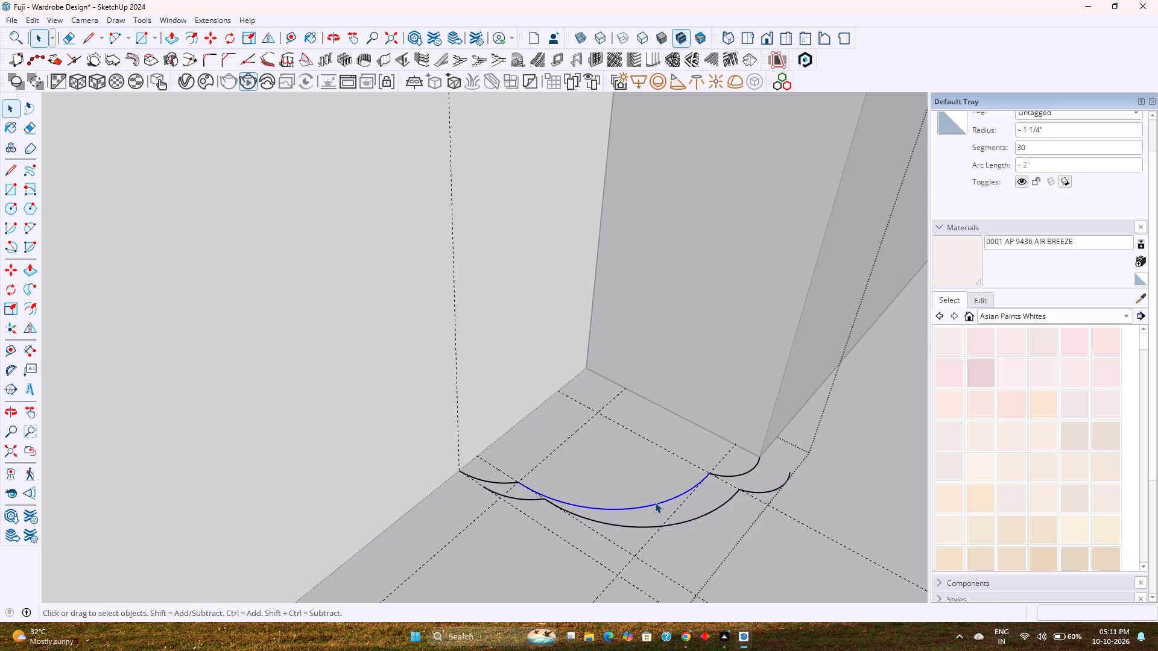
pyautogui.moveTo(657, 502); pyautogui.dragTo(644, 573, button='middle')
pyautogui.press('Delete')
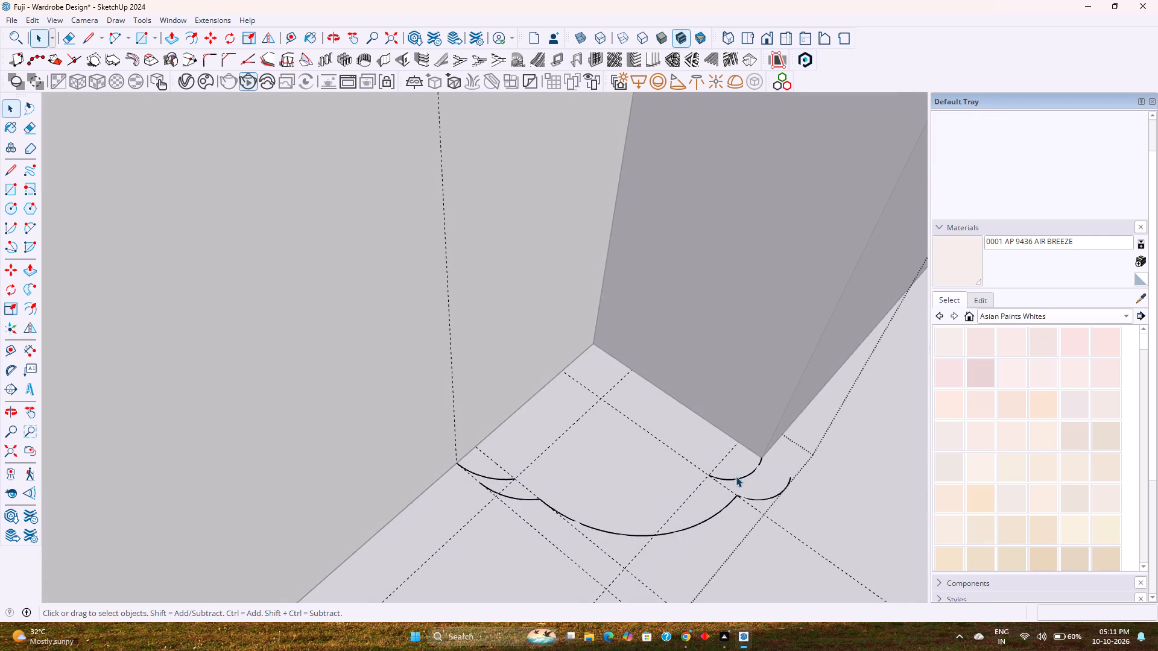
pyautogui.click(738, 477)
pyautogui.press('Delete')
pyautogui.click(473, 473)
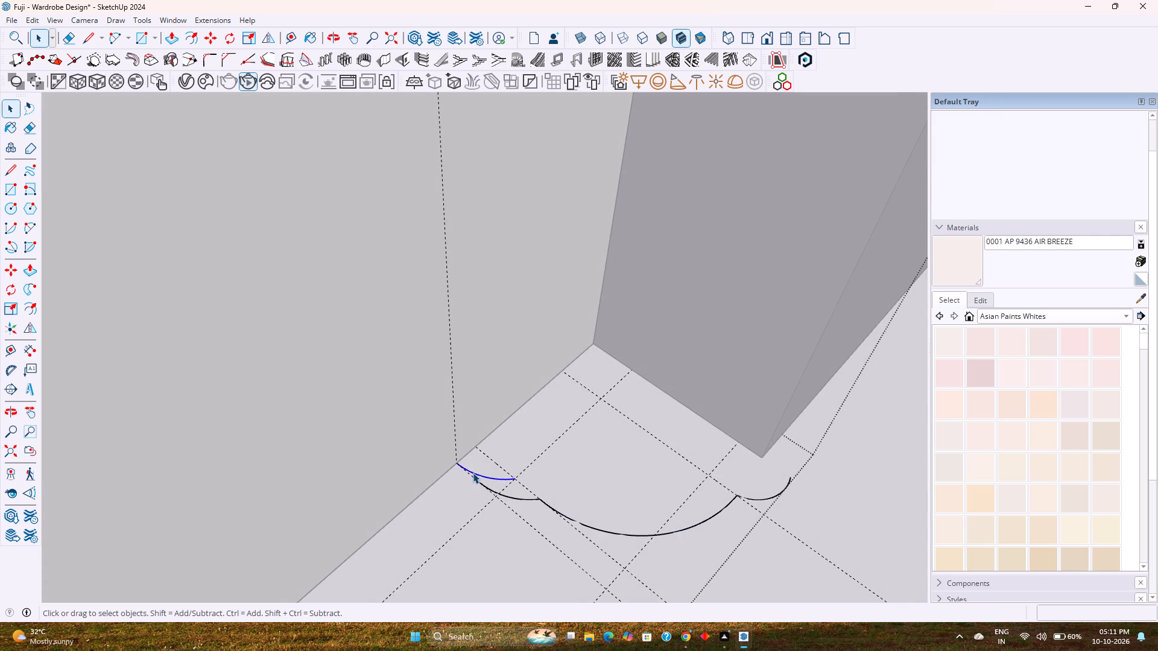
pyautogui.press('Delete')
# Draw two lines from the copied arcs' ends to the recess's bottom edge to close the moulding profile into a face.
pyautogui.scroll(-4, 473, 473)
pyautogui.moveTo(481, 515); pyautogui.dragTo(494, 471, button='middle')
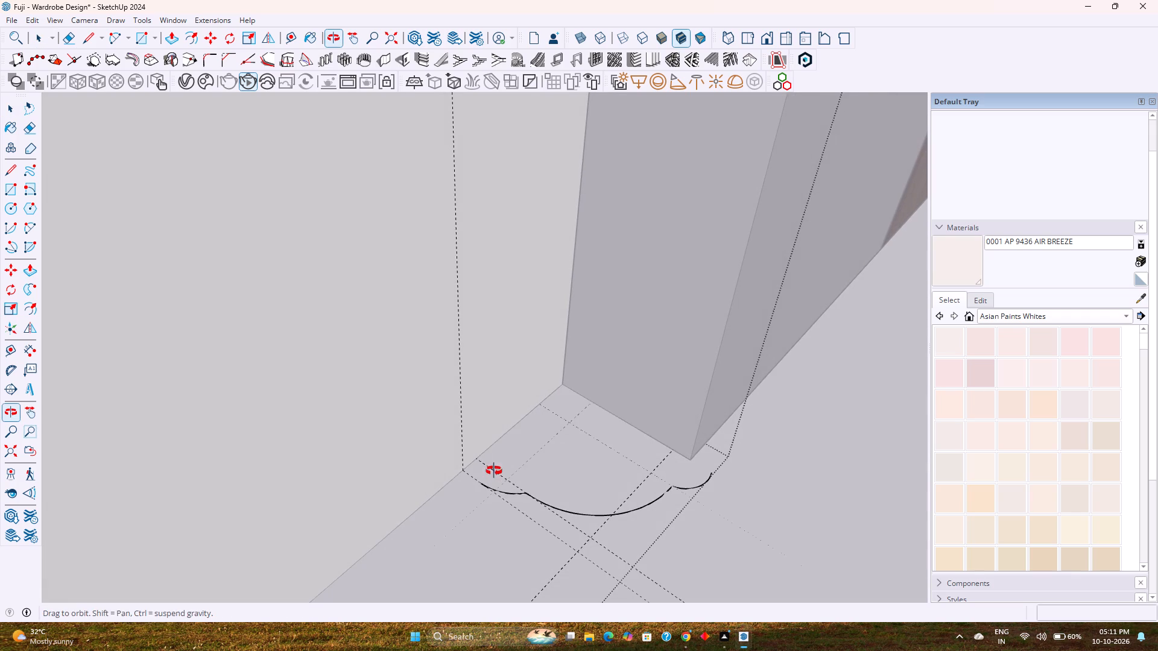
pyautogui.moveTo(493, 487); pyautogui.dragTo(481, 531, button='middle')
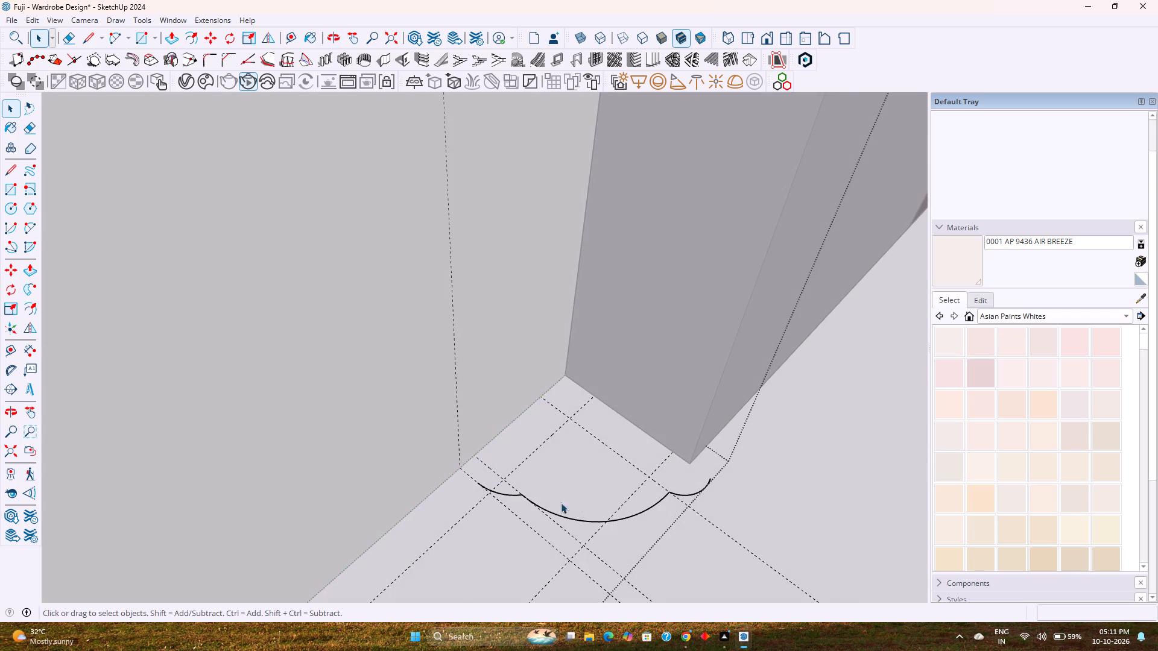
pyautogui.click(96, 41)
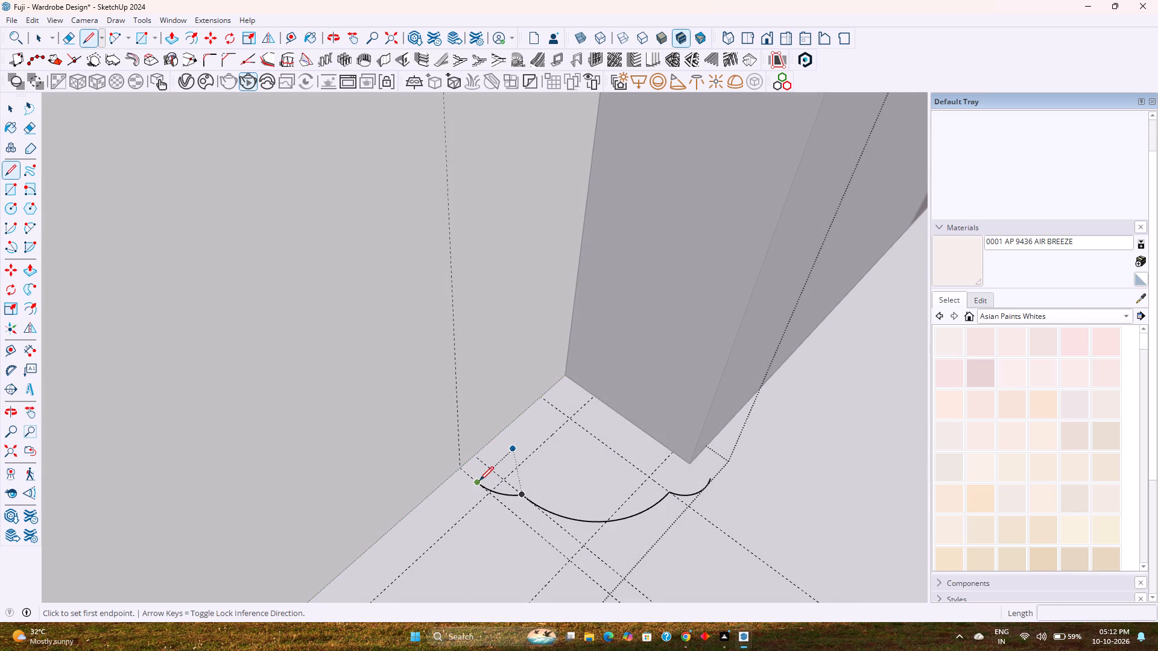
pyautogui.click(479, 480)
pyautogui.click(584, 390)
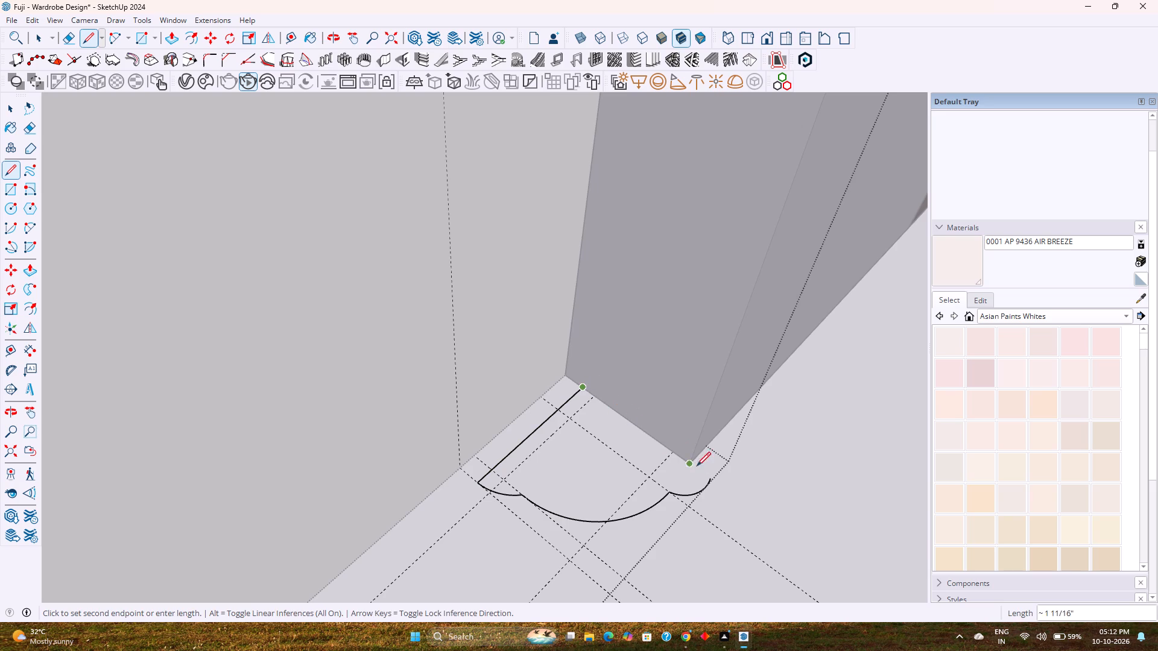
pyautogui.click(711, 477)
pyautogui.press('space')
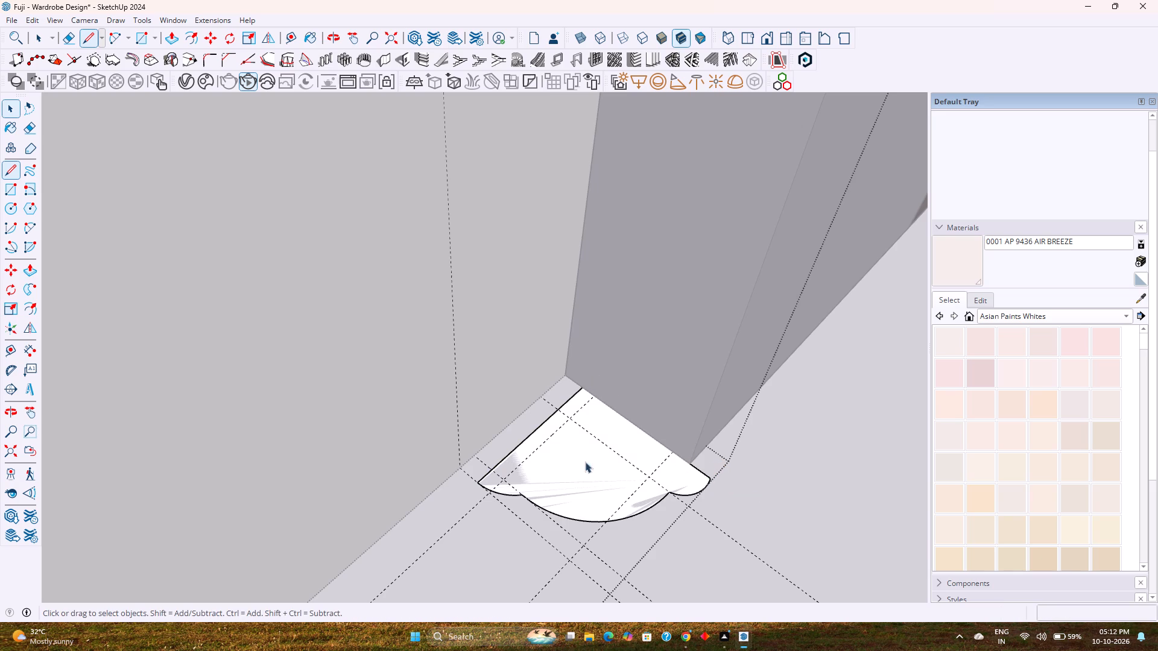
# Weld the edges of the closed moulding profile.
pyautogui.doubleClick(575, 474)
pyautogui.rightClick(575, 474)
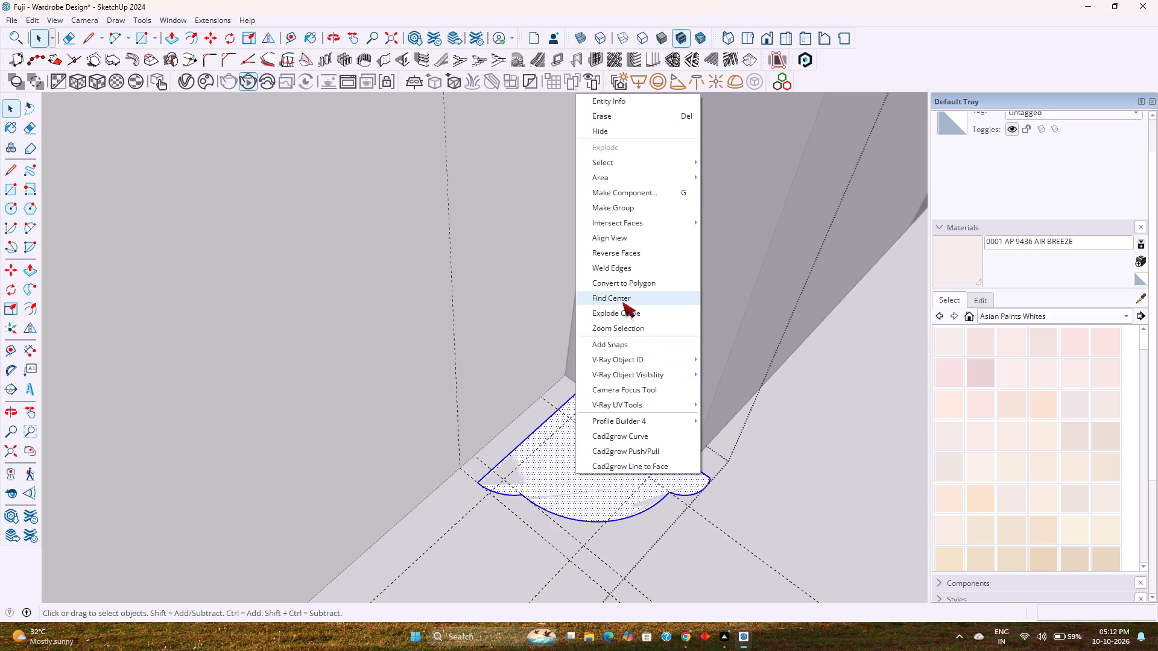
pyautogui.click(615, 271)
# Sweep the moulding profile around the recessed panel face's perimeter with Follow Me.
pyautogui.click(338, 382)
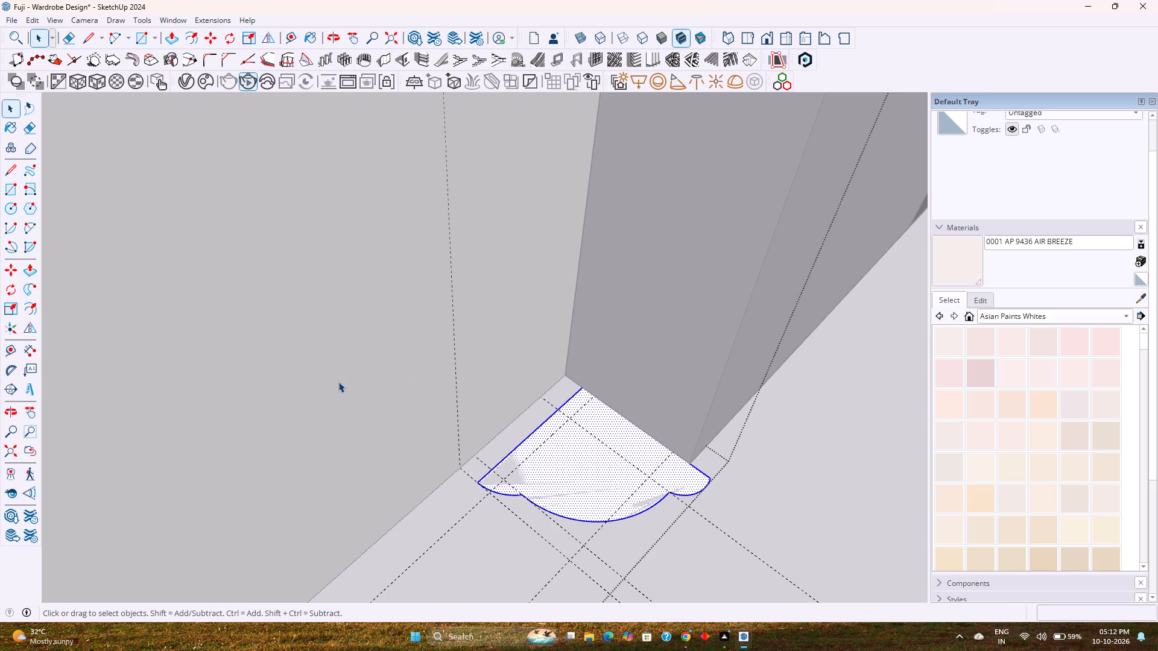
pyautogui.doubleClick(338, 382)
pyautogui.scroll(-7, 338, 382)
pyautogui.moveTo(338, 383); pyautogui.dragTo(388, 321, button='middle')
pyautogui.scroll(-4, 393, 304)
pyautogui.doubleClick(342, 305)
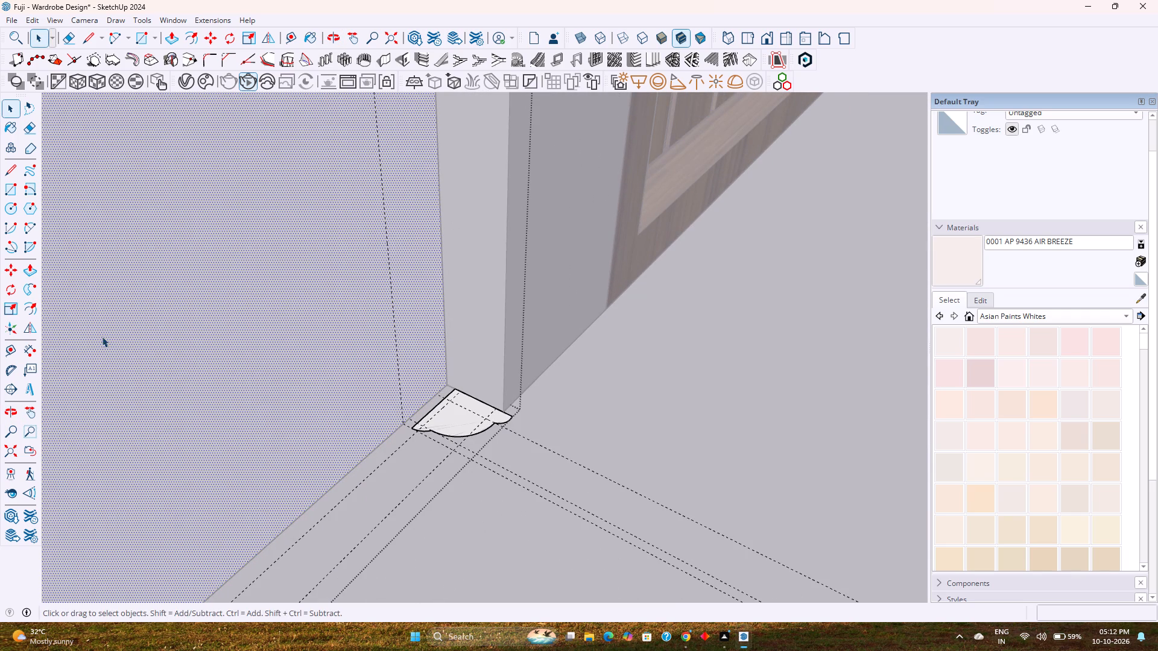
pyautogui.click(31, 292)
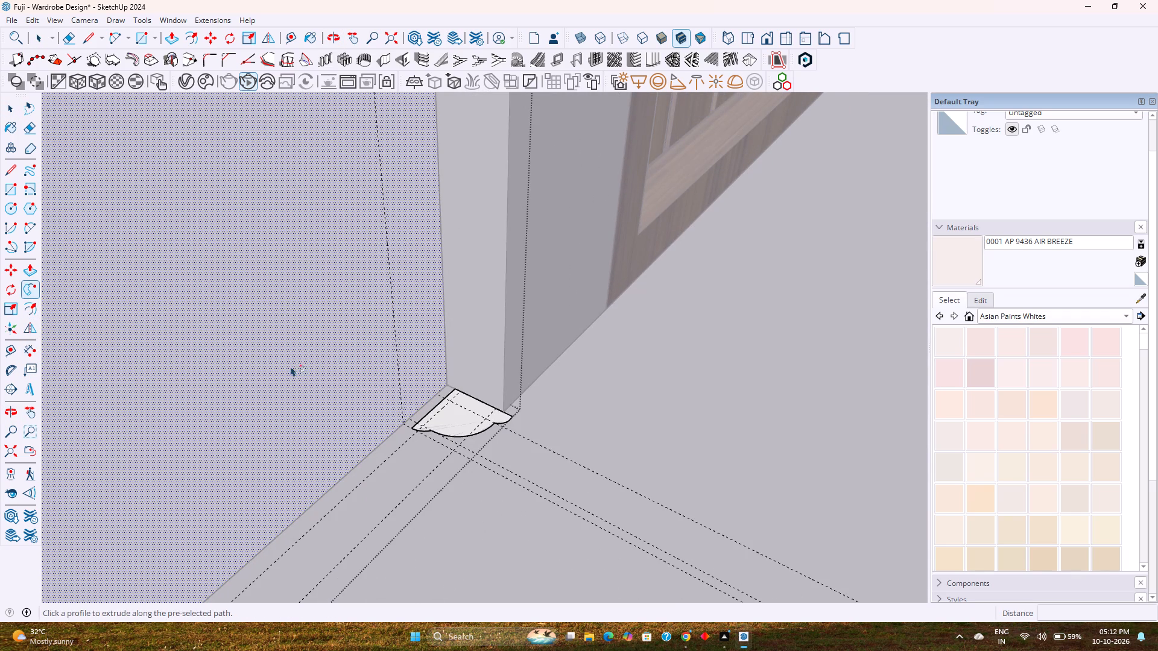
pyautogui.click(449, 426)
pyautogui.press('space')
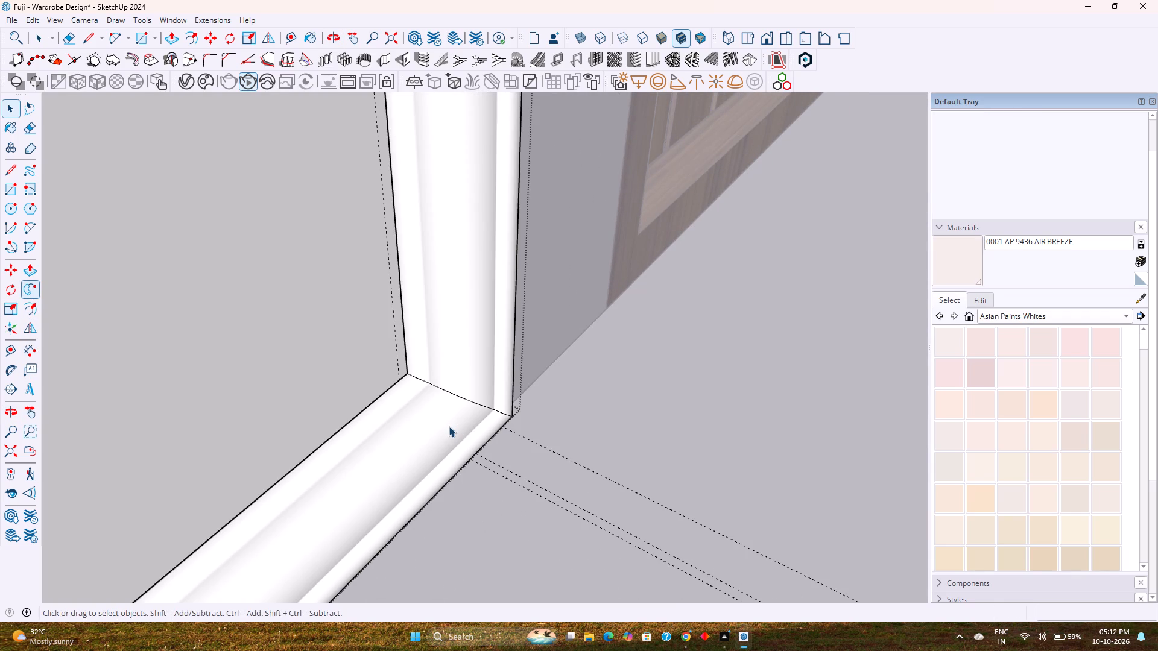
# Examine the swept moulding along the panel's bottom edge and at its corners.
pyautogui.scroll(-9, 449, 426)
pyautogui.keyDown('shift'); pyautogui.moveTo(452, 430); pyautogui.dragTo(519, 511, button='middle'); pyautogui.keyUp('shift')
pyautogui.moveTo(528, 503); pyautogui.dragTo(491, 423, button='middle')
pyautogui.scroll(-4, 491, 411)
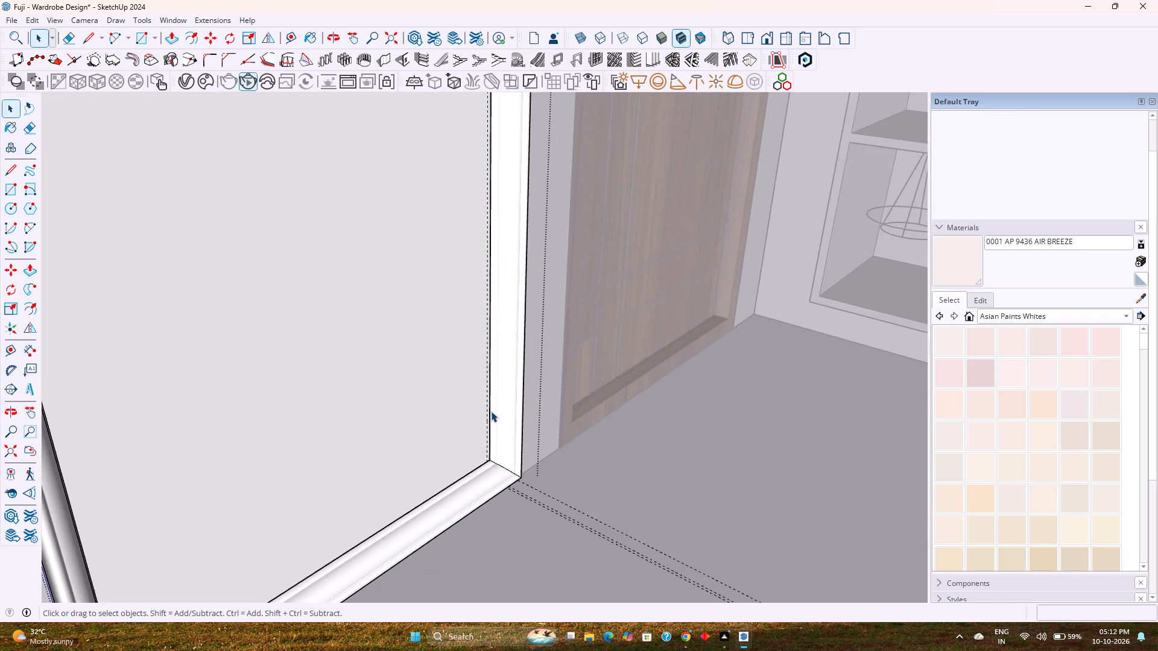
pyautogui.scroll(-10, 491, 411)
pyautogui.moveTo(441, 467); pyautogui.dragTo(532, 491, button='middle')
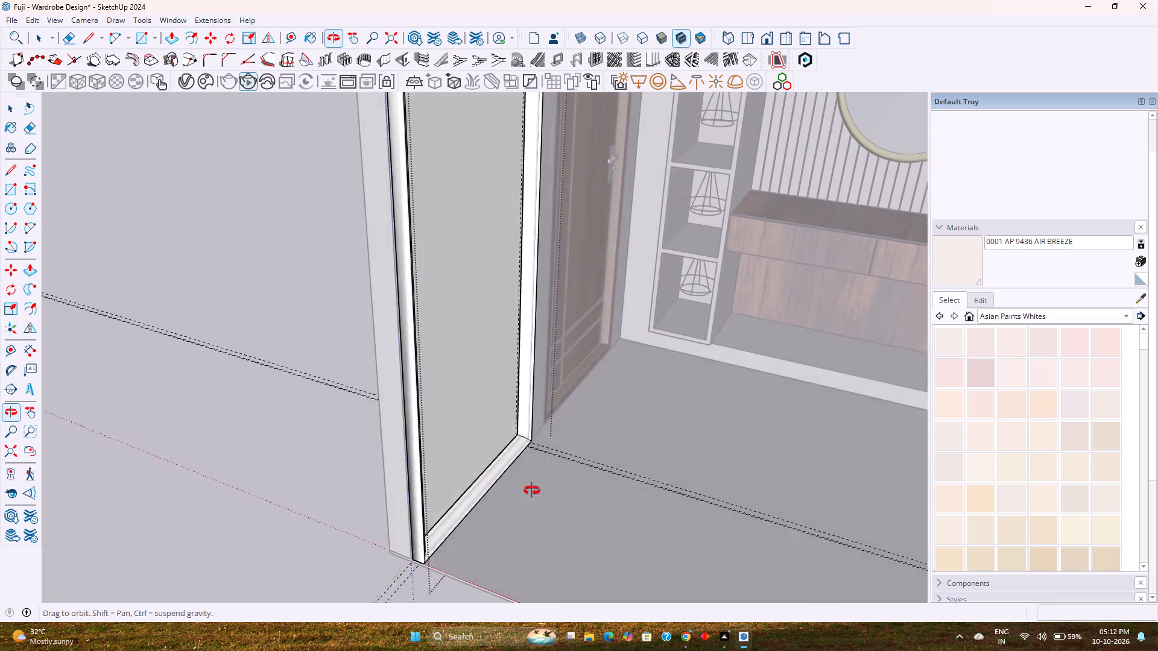
pyautogui.moveTo(532, 491); pyautogui.dragTo(539, 553, button='middle')
pyautogui.scroll(14, 537, 450)
pyautogui.moveTo(521, 454); pyautogui.dragTo(502, 422, button='middle')
pyautogui.scroll(-5, 502, 422)
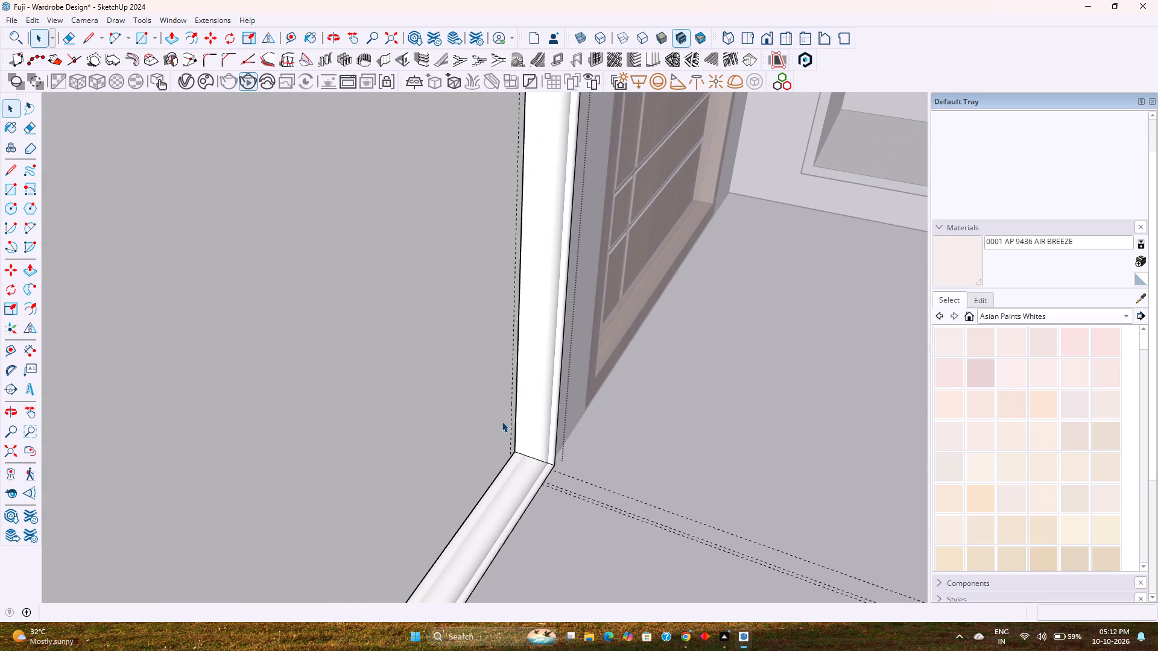
# Make a group of all the connected moulding geometry around the panel and leave the enclosing group.
pyautogui.doubleClick(535, 393)
pyautogui.scroll(-5, 535, 393)
pyautogui.tripleClick(535, 393)
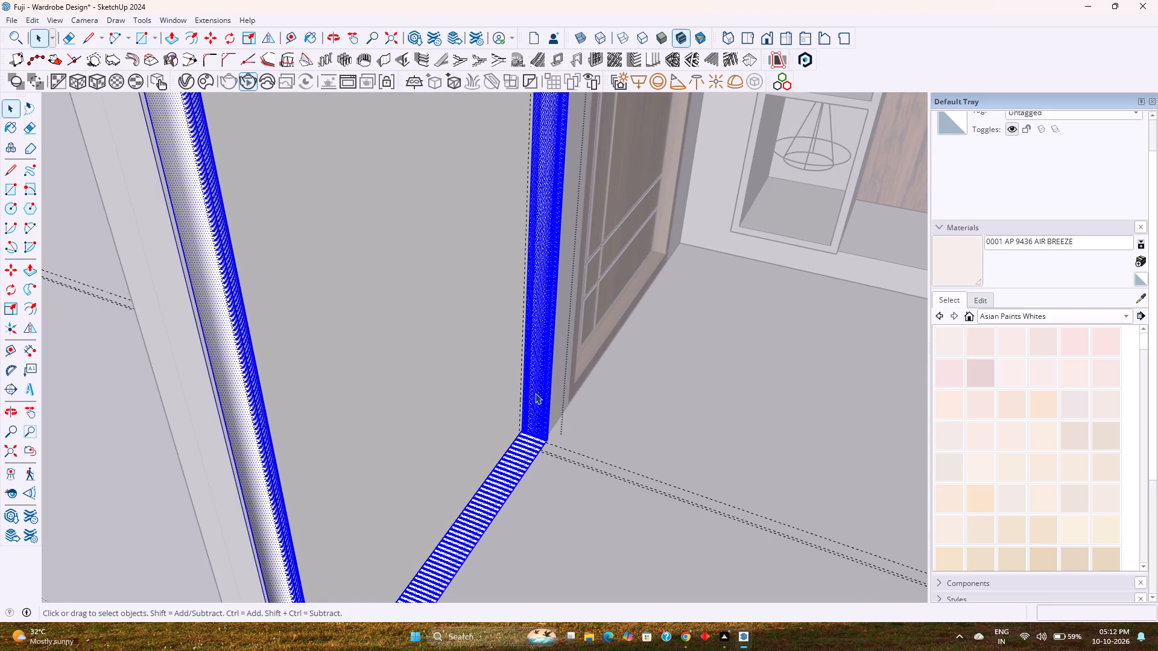
pyautogui.rightClick(535, 393)
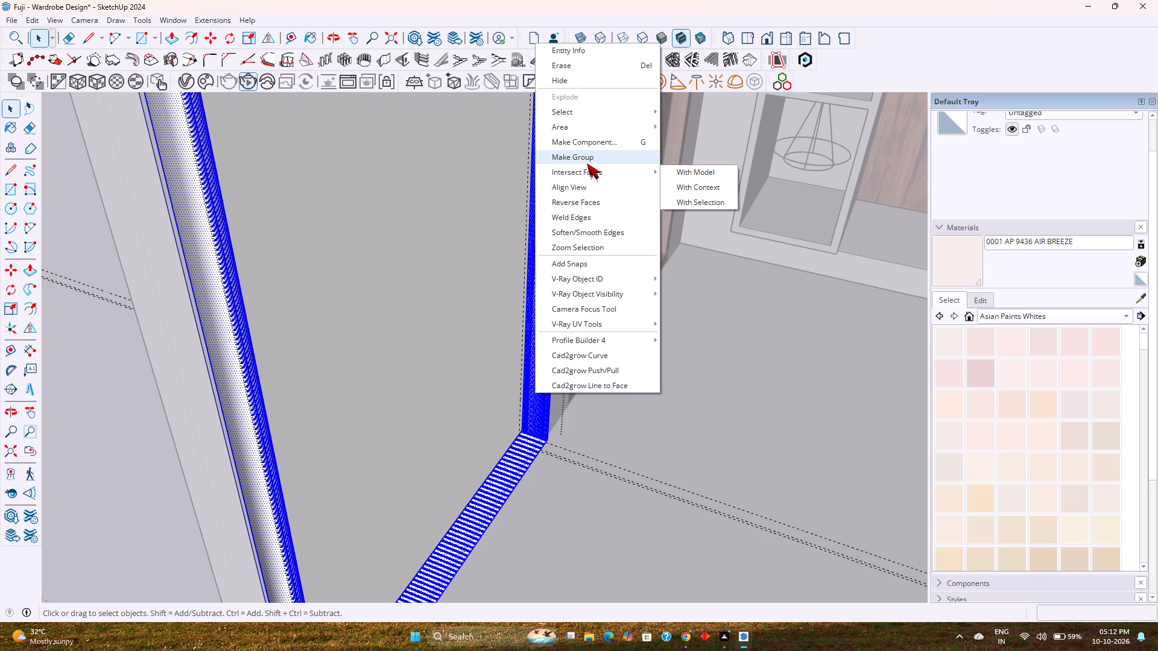
pyautogui.click(587, 163)
pyautogui.press('Escape')
# Move the moulding group 10' along the red axis away from the recessed panel, working inside its enclosing group.
pyautogui.scroll(-5, 551, 421)
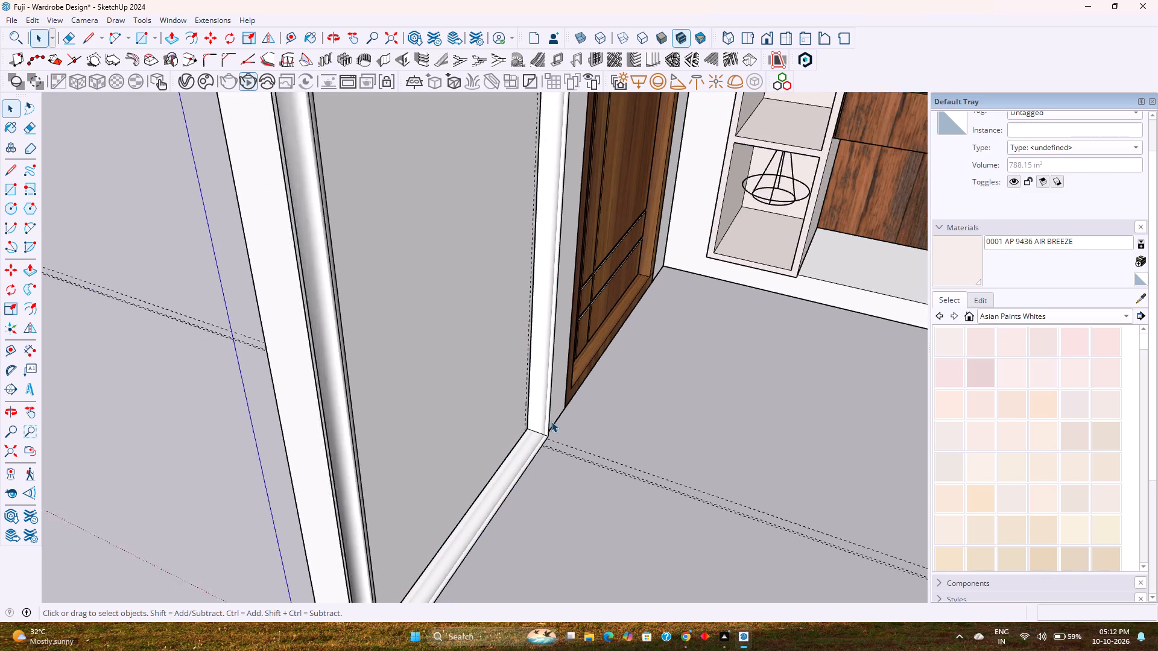
pyautogui.moveTo(545, 475); pyautogui.dragTo(452, 420, button='middle')
pyautogui.scroll(-2, 452, 420)
pyautogui.click(349, 409)
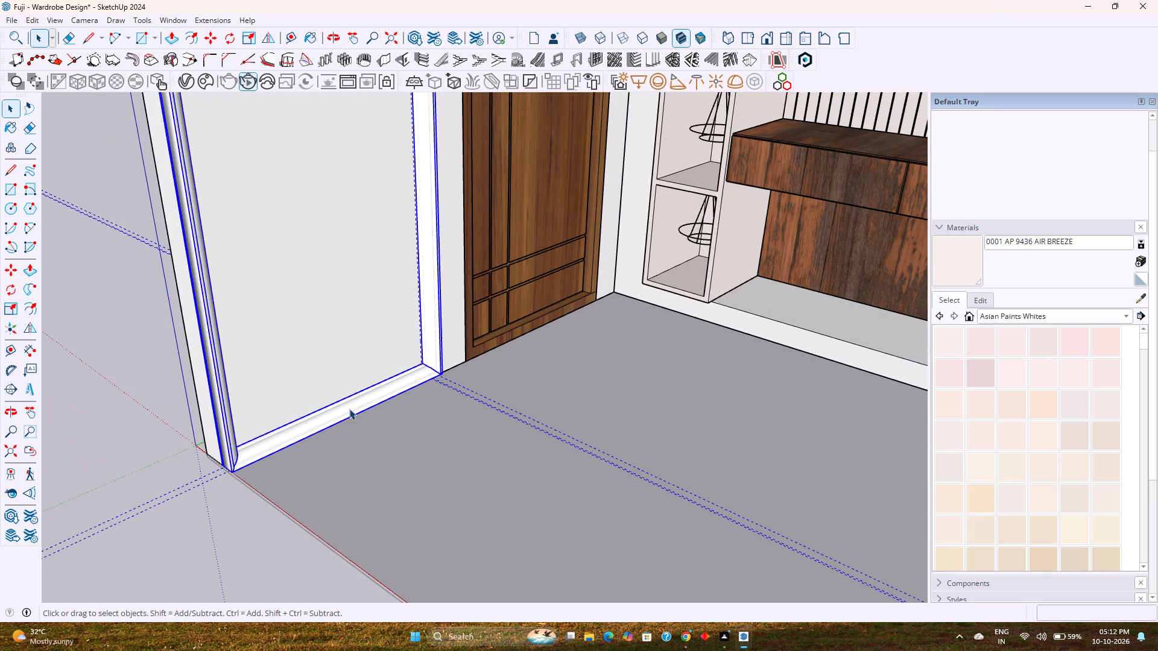
pyautogui.doubleClick(349, 409)
pyautogui.scroll(5, 349, 409)
pyautogui.moveTo(349, 409); pyautogui.dragTo(426, 445, button='middle')
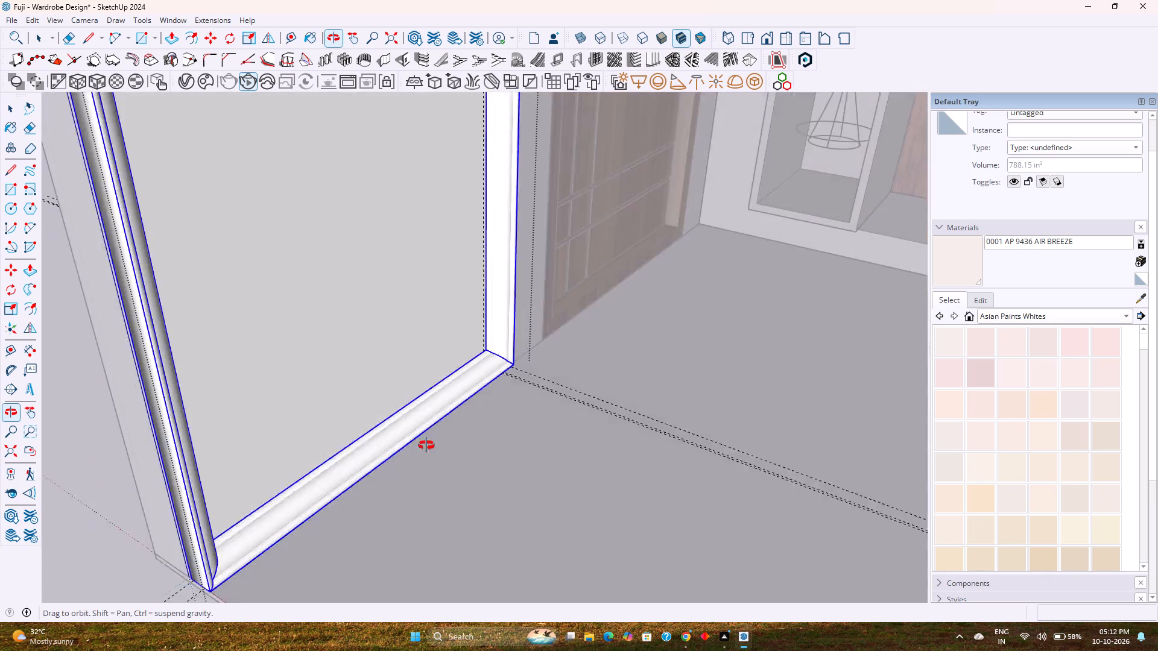
pyautogui.moveTo(426, 445); pyautogui.dragTo(524, 530, button='middle')
pyautogui.scroll(-1, 557, 426)
pyautogui.scroll(2, 557, 426)
pyautogui.scroll(-4, 556, 426)
pyautogui.keyDown('shift'); pyautogui.moveTo(467, 512); pyautogui.dragTo(450, 356, button='middle'); pyautogui.keyUp('shift')
pyautogui.scroll(-1, 459, 347)
pyautogui.scroll(13, 508, 545)
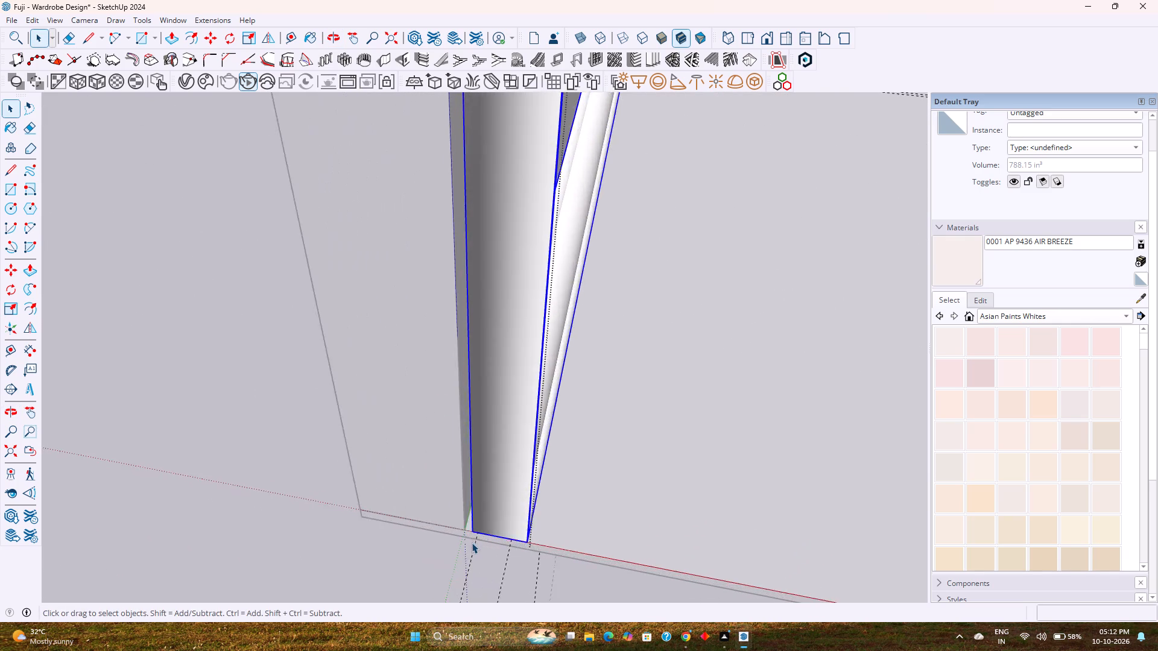
pyautogui.scroll(7, 472, 542)
pyautogui.press('m')
pyautogui.click(466, 533)
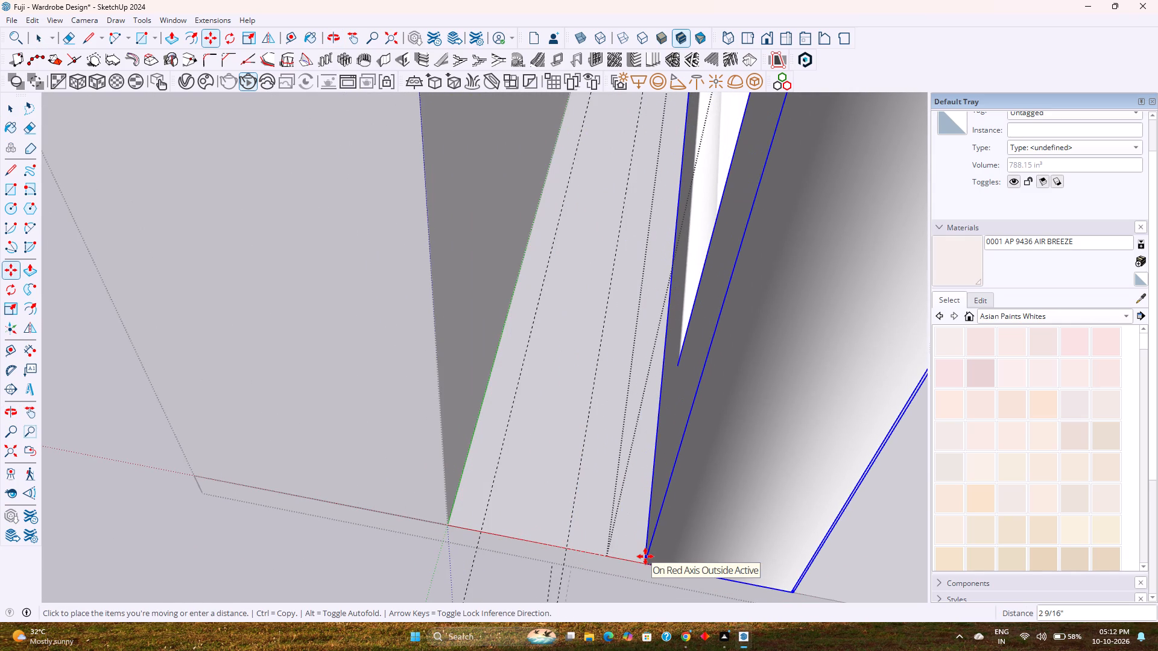
pyautogui.scroll(-2, 645, 556)
pyautogui.moveTo(645, 556); pyautogui.dragTo(393, 523, button='middle')
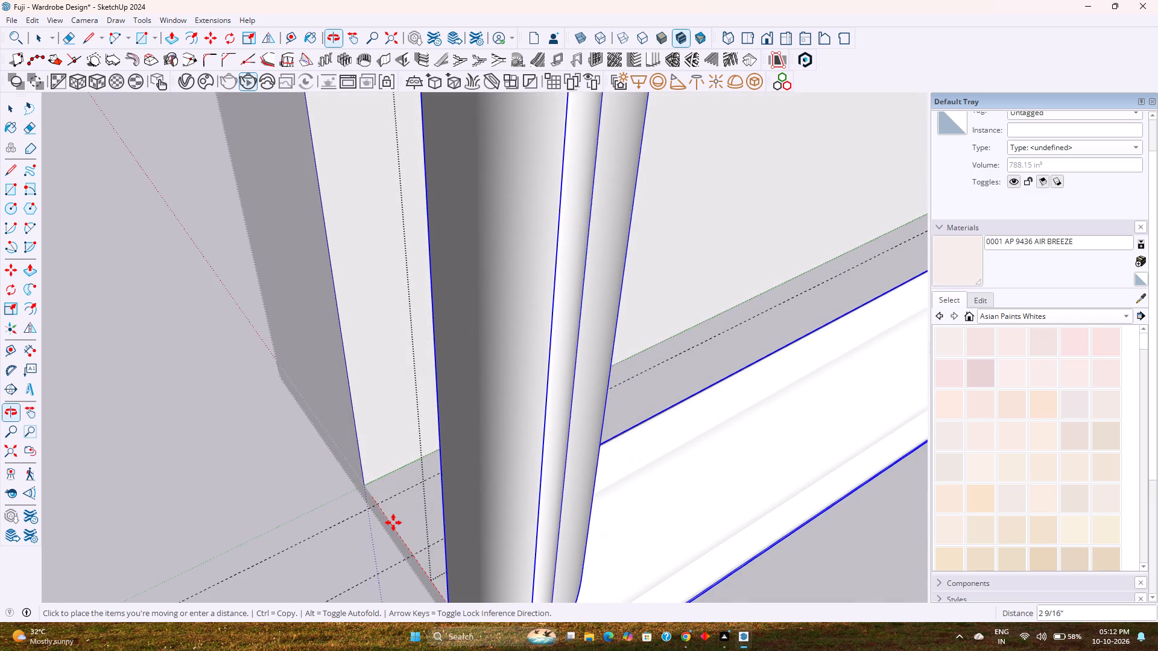
pyautogui.scroll(-2, 393, 523)
pyautogui.keyDown('shift'); pyautogui.moveTo(393, 523); pyautogui.dragTo(355, 438, button='middle'); pyautogui.keyUp('shift')
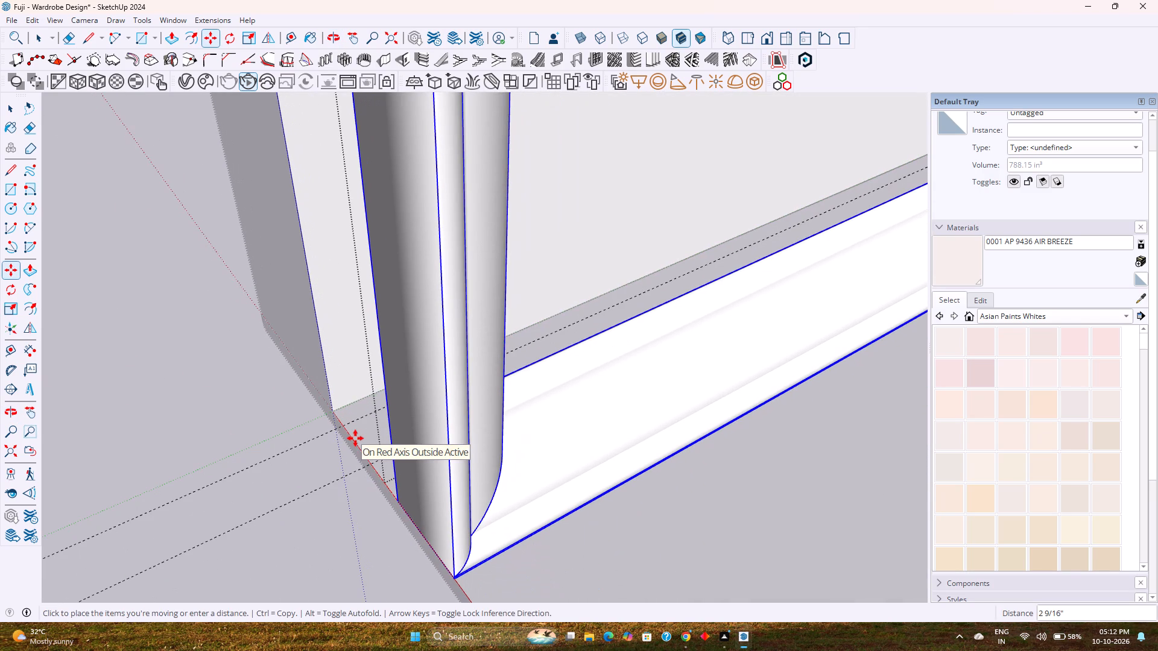
pyautogui.scroll(-18, 465, 489)
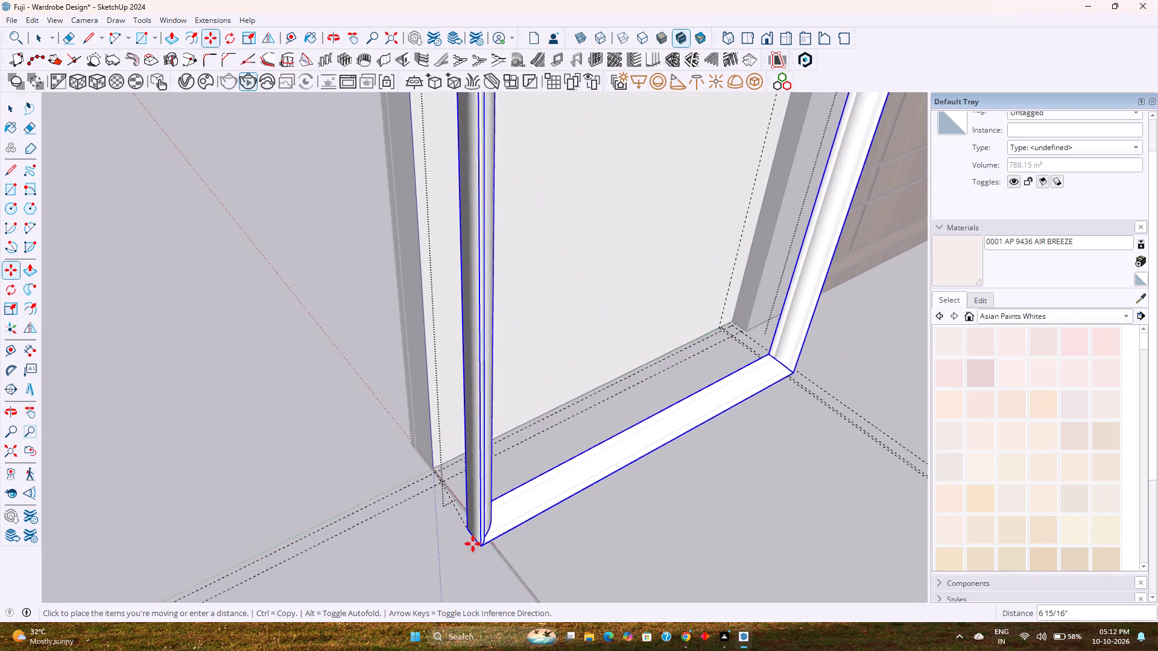
pyautogui.press('1')
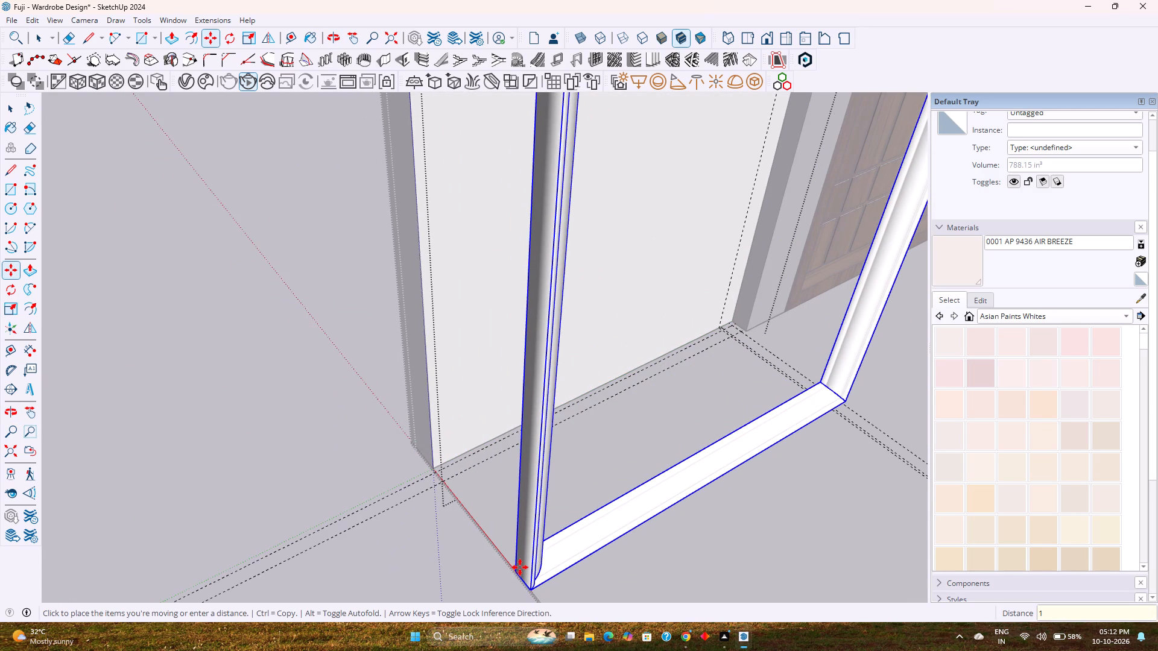
pyautogui.press('0')
pyautogui.press("'")
pyautogui.press('Return')
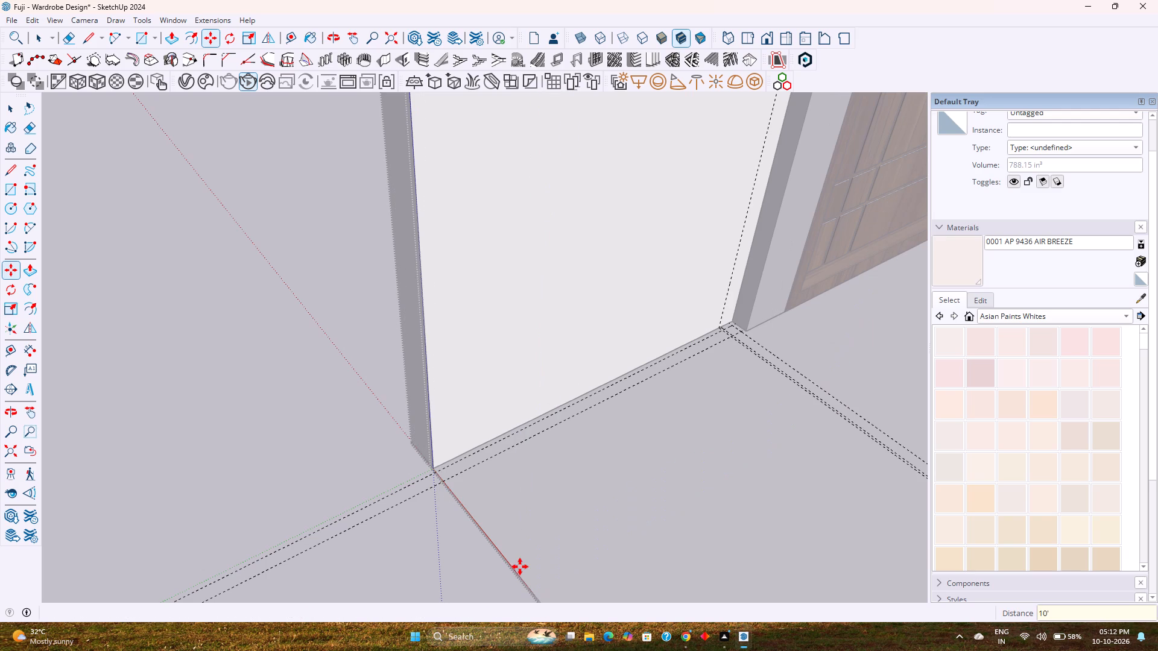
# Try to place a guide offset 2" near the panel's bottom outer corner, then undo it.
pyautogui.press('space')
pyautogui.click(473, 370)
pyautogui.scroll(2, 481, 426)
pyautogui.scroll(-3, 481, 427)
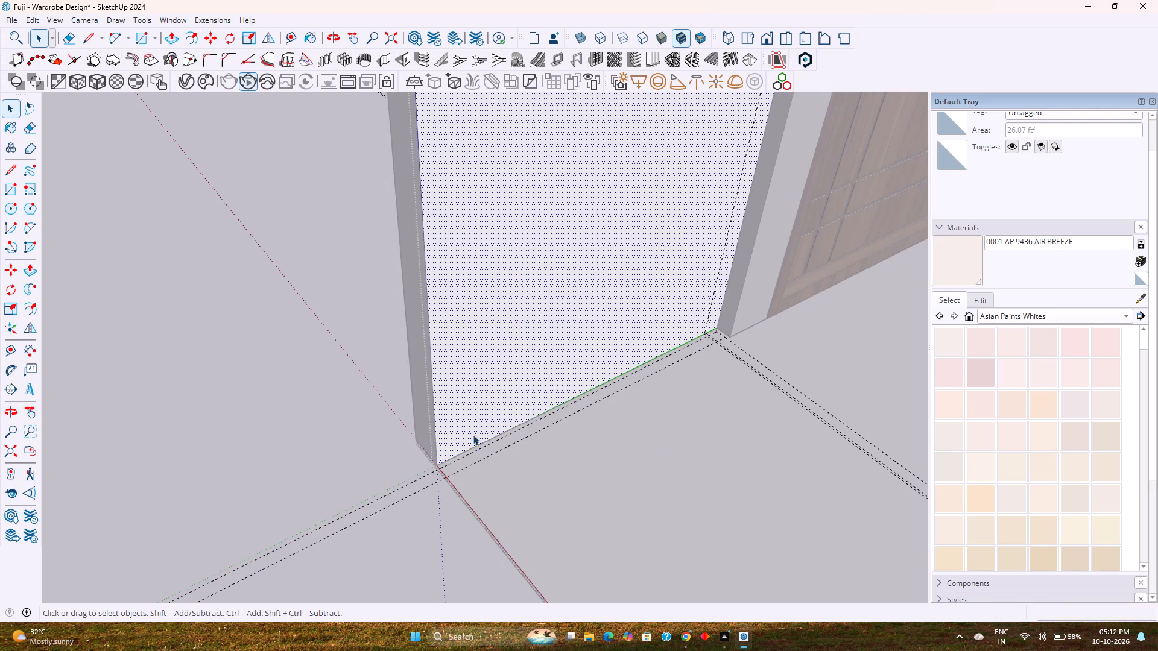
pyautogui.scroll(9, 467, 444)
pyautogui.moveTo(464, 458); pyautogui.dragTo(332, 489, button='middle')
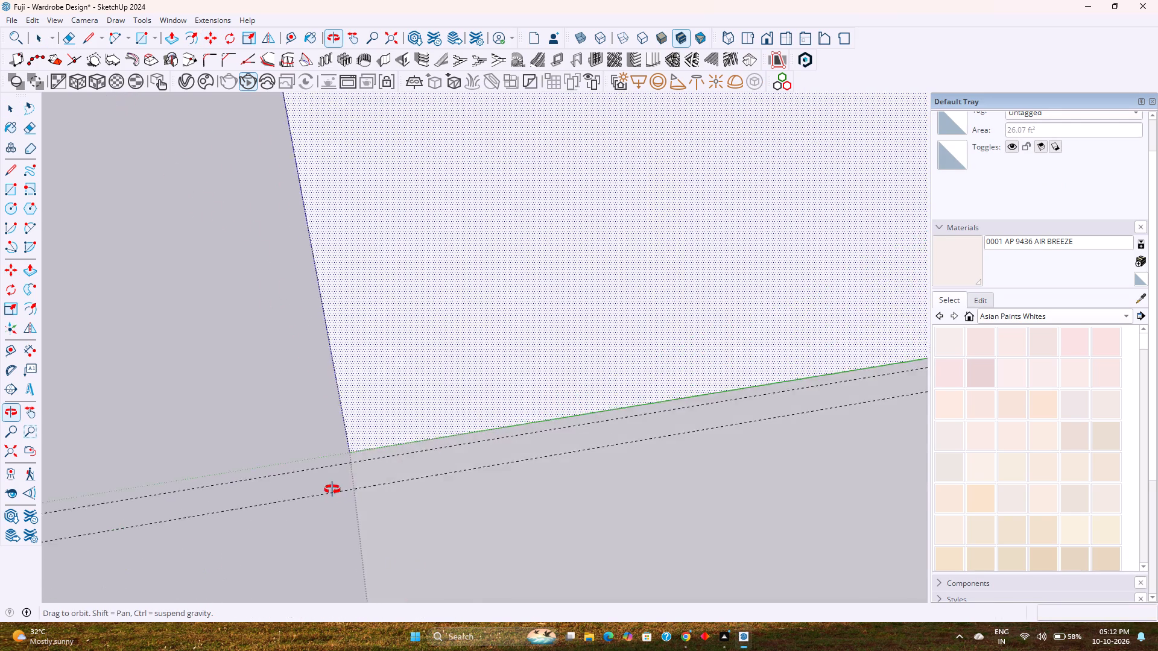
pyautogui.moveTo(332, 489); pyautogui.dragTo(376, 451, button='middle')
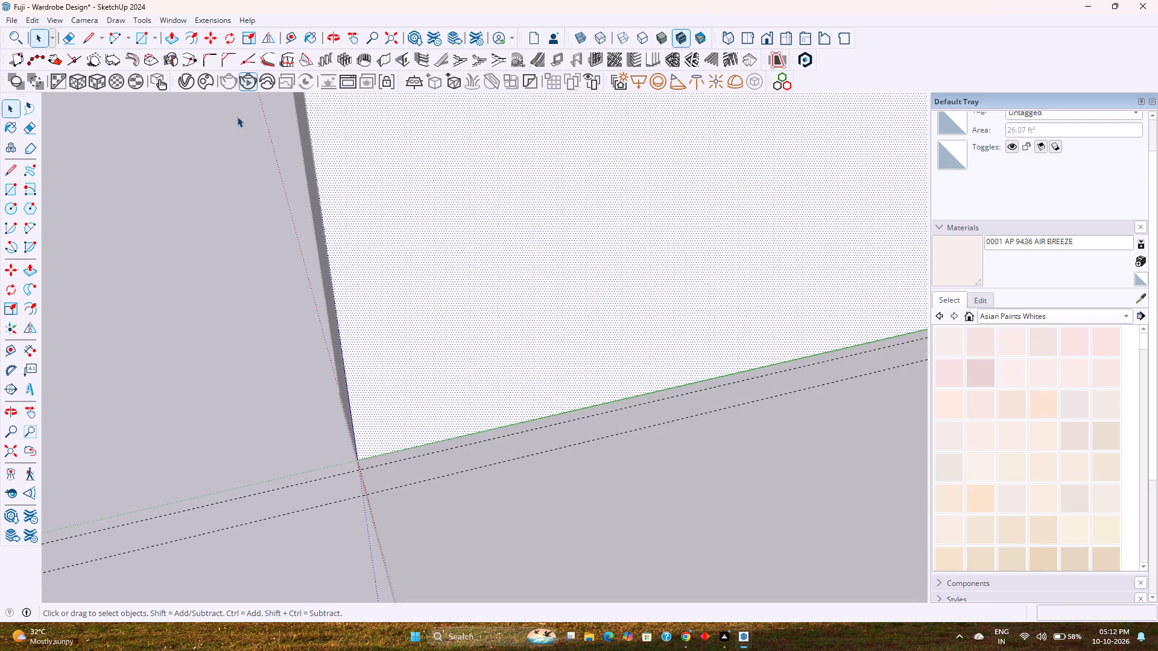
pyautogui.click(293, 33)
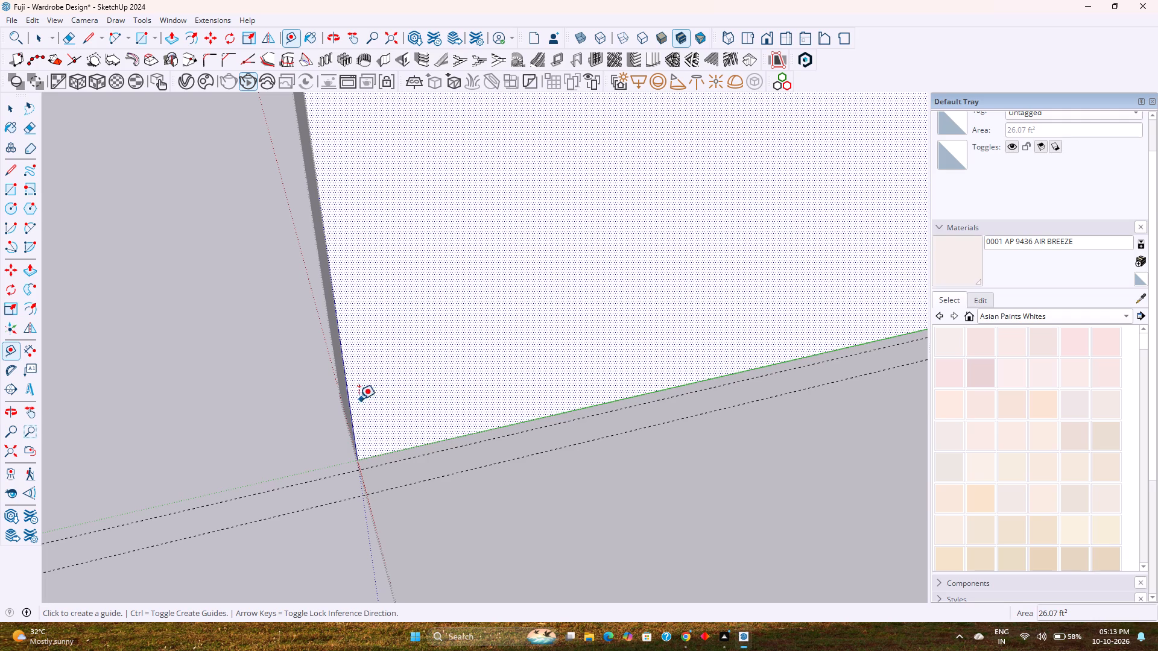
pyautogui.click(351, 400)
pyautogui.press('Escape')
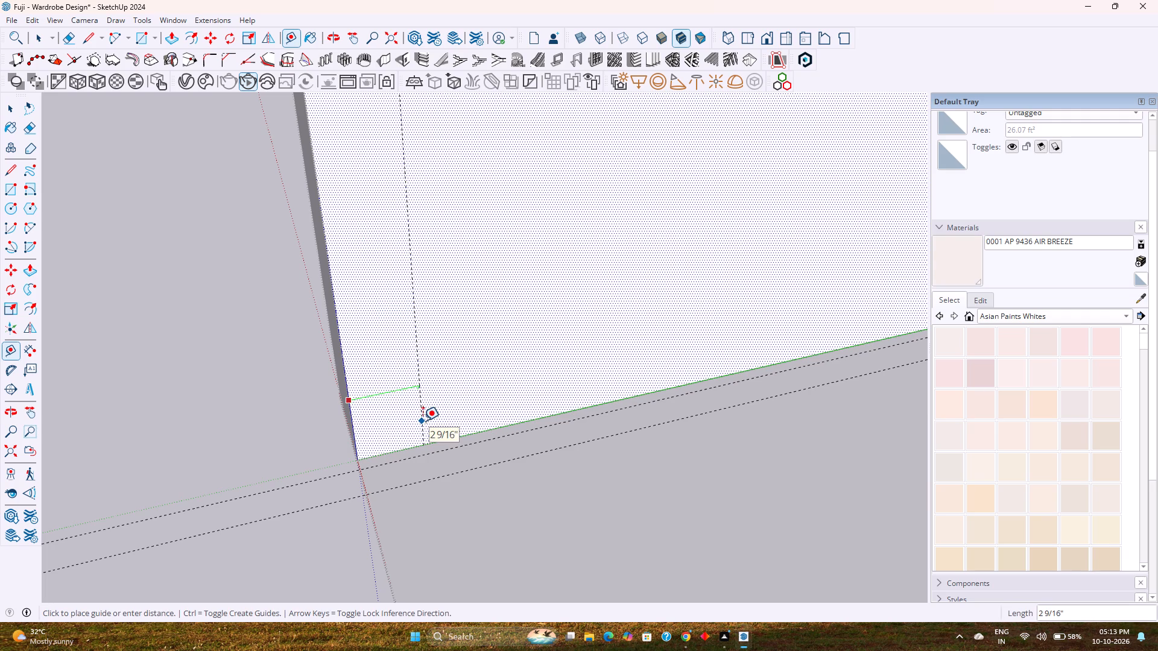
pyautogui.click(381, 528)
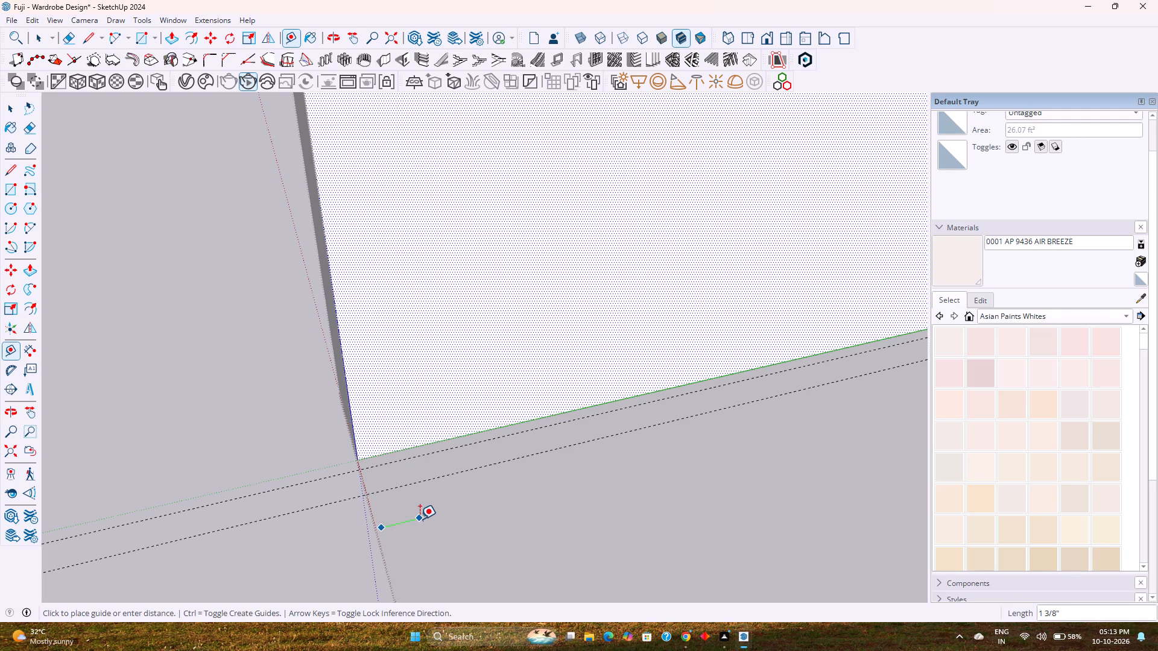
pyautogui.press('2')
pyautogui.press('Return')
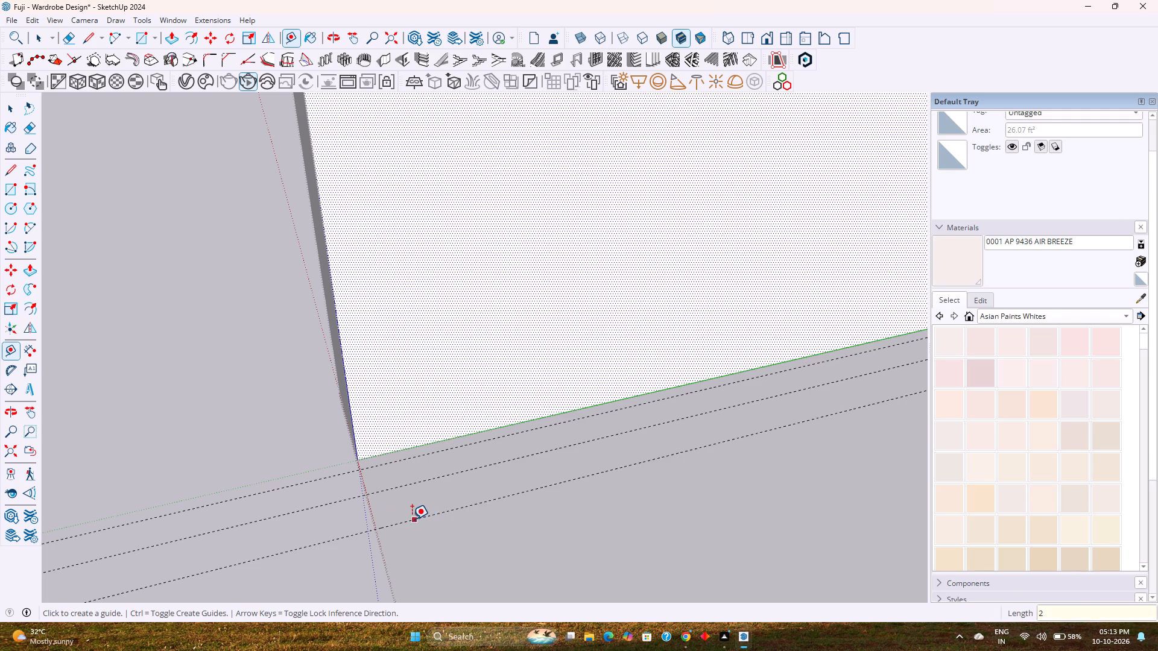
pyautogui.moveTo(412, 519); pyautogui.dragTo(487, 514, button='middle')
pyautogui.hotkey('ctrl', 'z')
# Place a floor guide offset 2" inward from the side edge at the panel's bottom outer corner.
pyautogui.moveTo(405, 520); pyautogui.dragTo(449, 454, button='middle')
pyautogui.click(478, 525)
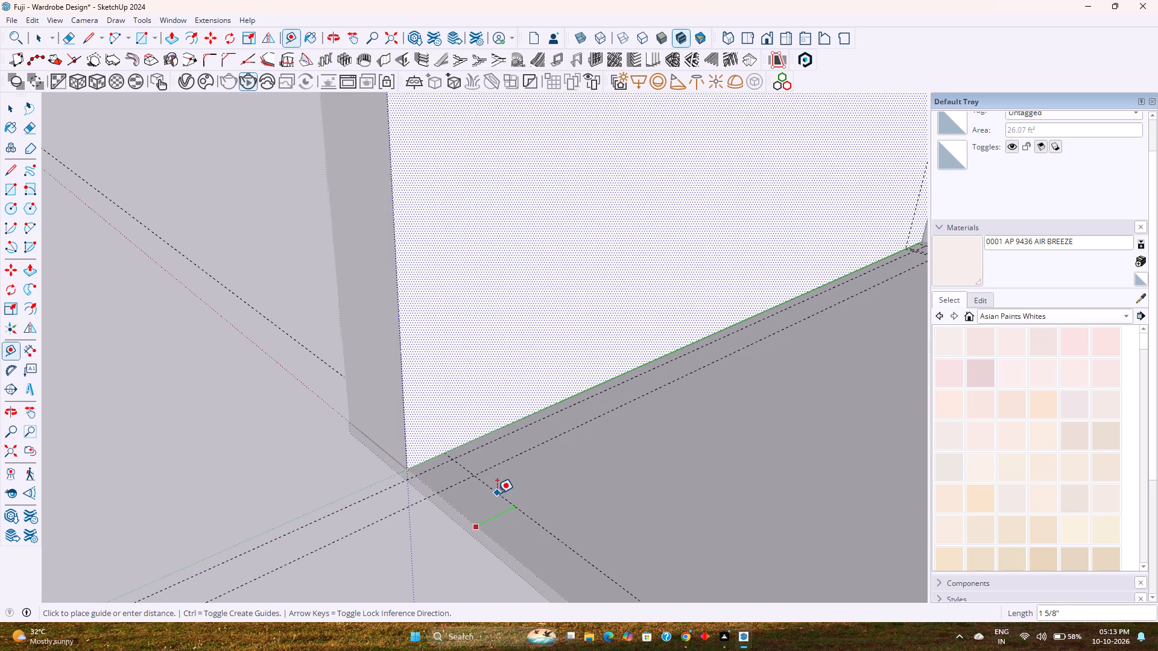
pyautogui.press('2')
pyautogui.press('Return')
pyautogui.moveTo(501, 489); pyautogui.dragTo(426, 514, button='middle')
pyautogui.scroll(-2, 426, 514)
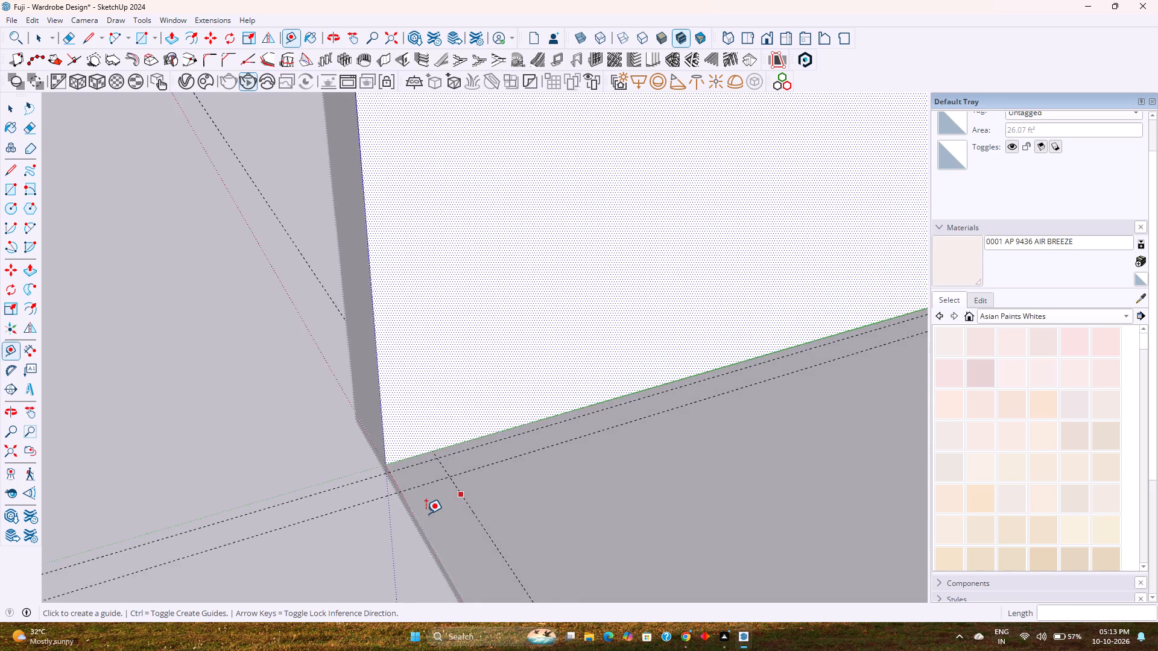
pyautogui.scroll(-7, 426, 514)
pyautogui.keyDown('shift'); pyautogui.moveTo(469, 506); pyautogui.dragTo(426, 514, button='middle'); pyautogui.keyUp('shift')
pyautogui.press('space')
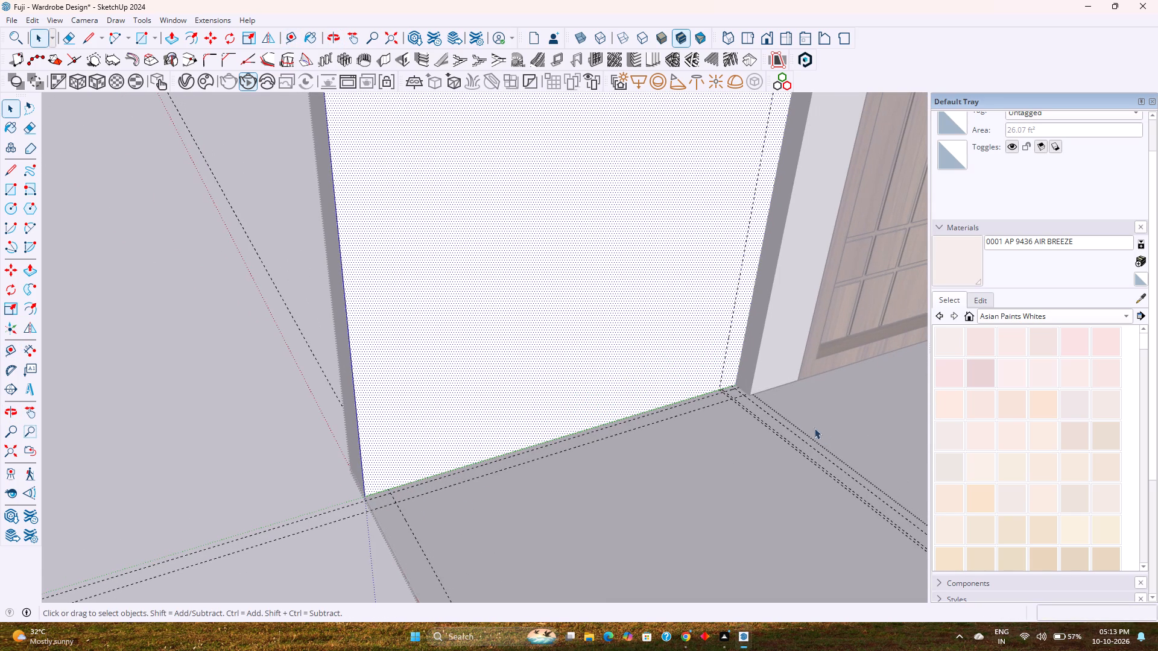
# Delete three old floor guides around the panel's bottom corner beside the door.
pyautogui.scroll(17, 795, 418)
pyautogui.moveTo(707, 389); pyautogui.dragTo(703, 487, button='middle')
pyautogui.scroll(1, 703, 487)
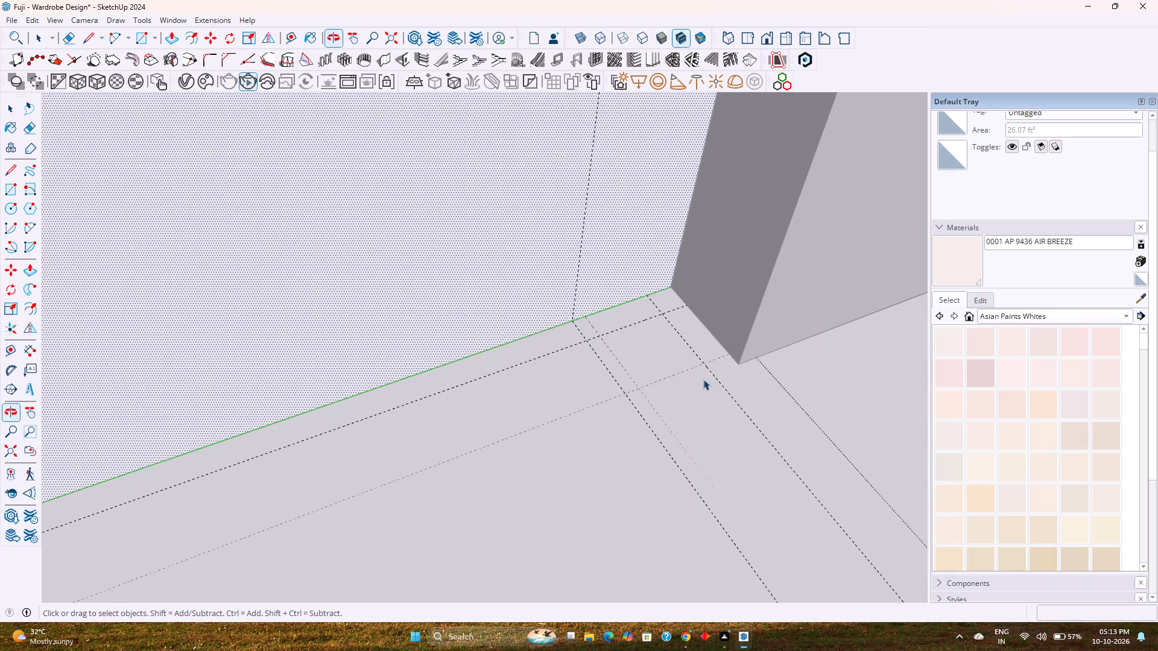
pyautogui.click(692, 352)
pyautogui.press('Delete')
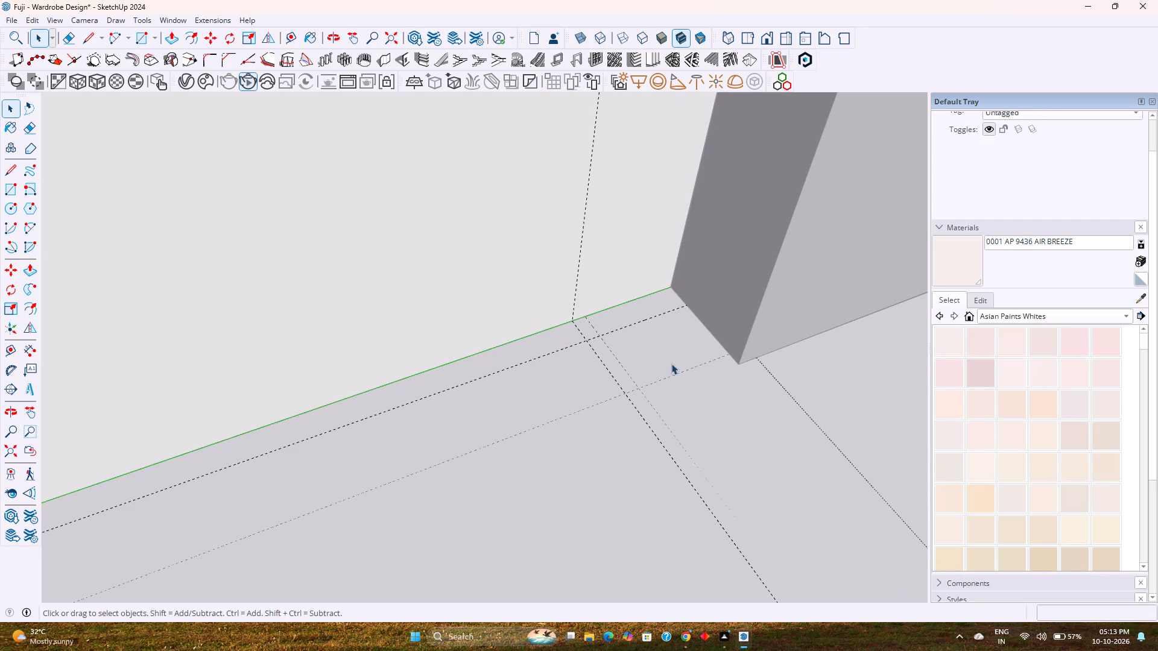
pyautogui.click(623, 391)
pyautogui.press('Delete')
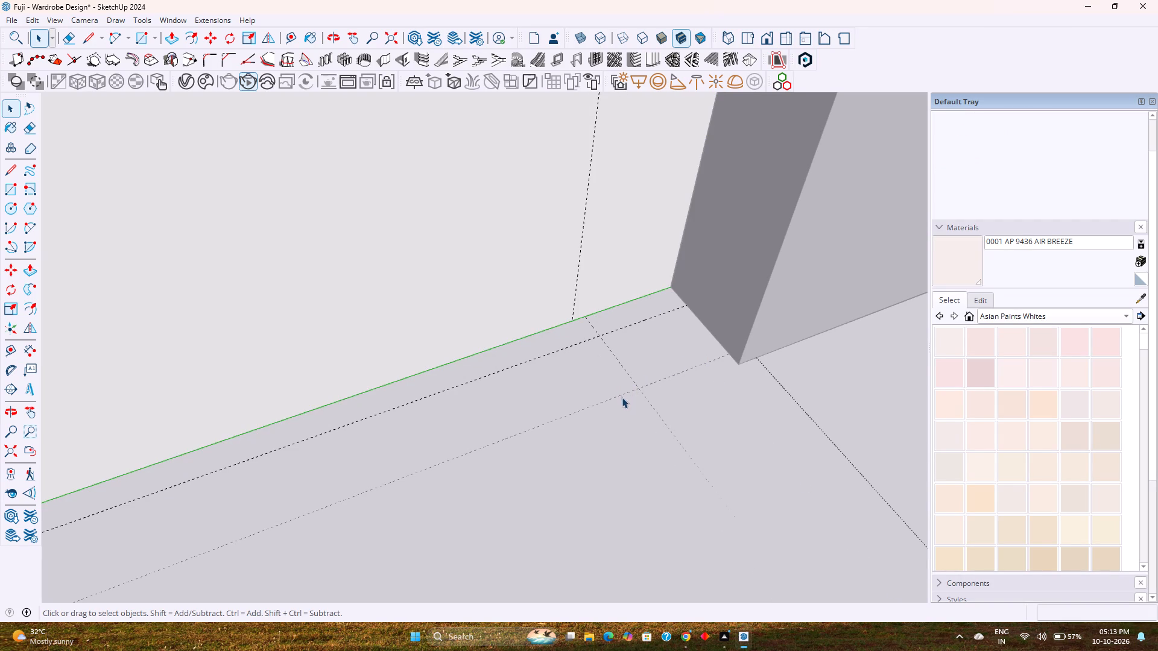
pyautogui.click(621, 395)
pyautogui.press('Delete')
# Place a second floor guide 2" further inward from the guide near the panel's outer corner.
pyautogui.scroll(-7, 613, 381)
pyautogui.keyDown('shift'); pyautogui.moveTo(575, 397); pyautogui.dragTo(733, 326, button='middle'); pyautogui.keyUp('shift')
pyautogui.keyDown('shift'); pyautogui.scroll(-8, 733, 326); pyautogui.keyUp('shift')
pyautogui.keyDown('shift'); pyautogui.moveTo(492, 420); pyautogui.dragTo(562, 386, button='middle'); pyautogui.keyUp('shift')
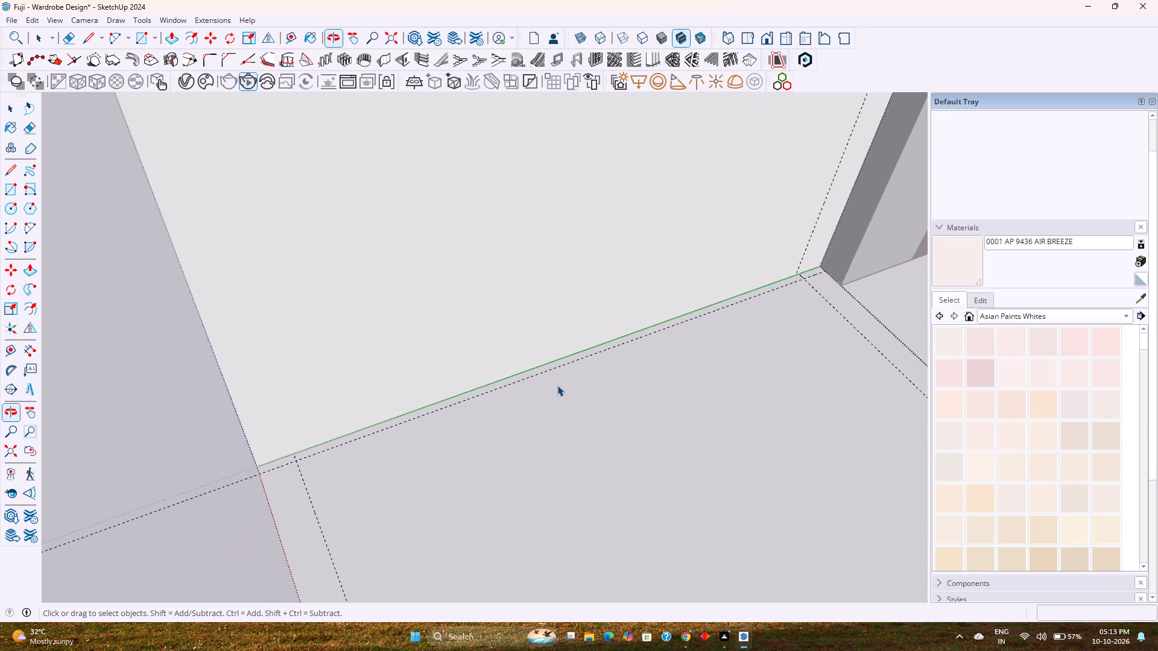
pyautogui.scroll(3, 552, 382)
pyautogui.keyDown('shift'); pyautogui.moveTo(449, 404); pyautogui.dragTo(588, 359, button='middle'); pyautogui.keyUp('shift')
pyautogui.scroll(5, 475, 406)
pyautogui.moveTo(343, 439); pyautogui.dragTo(373, 432, button='middle')
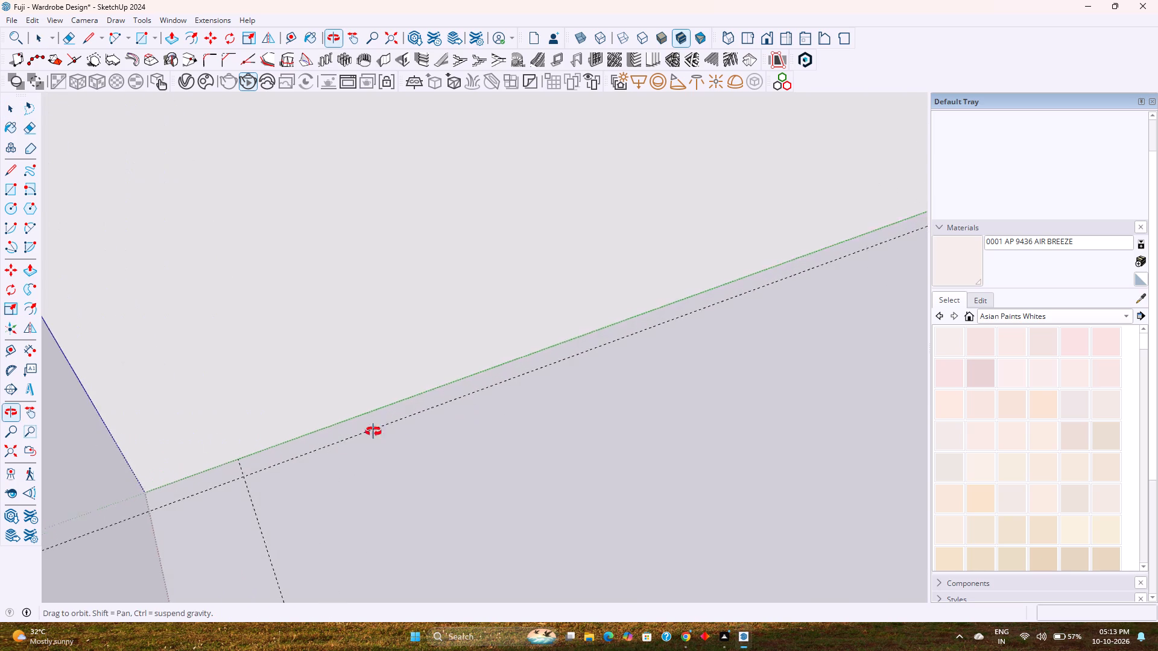
pyautogui.moveTo(373, 432); pyautogui.dragTo(461, 391, button='middle')
pyautogui.scroll(-4, 396, 441)
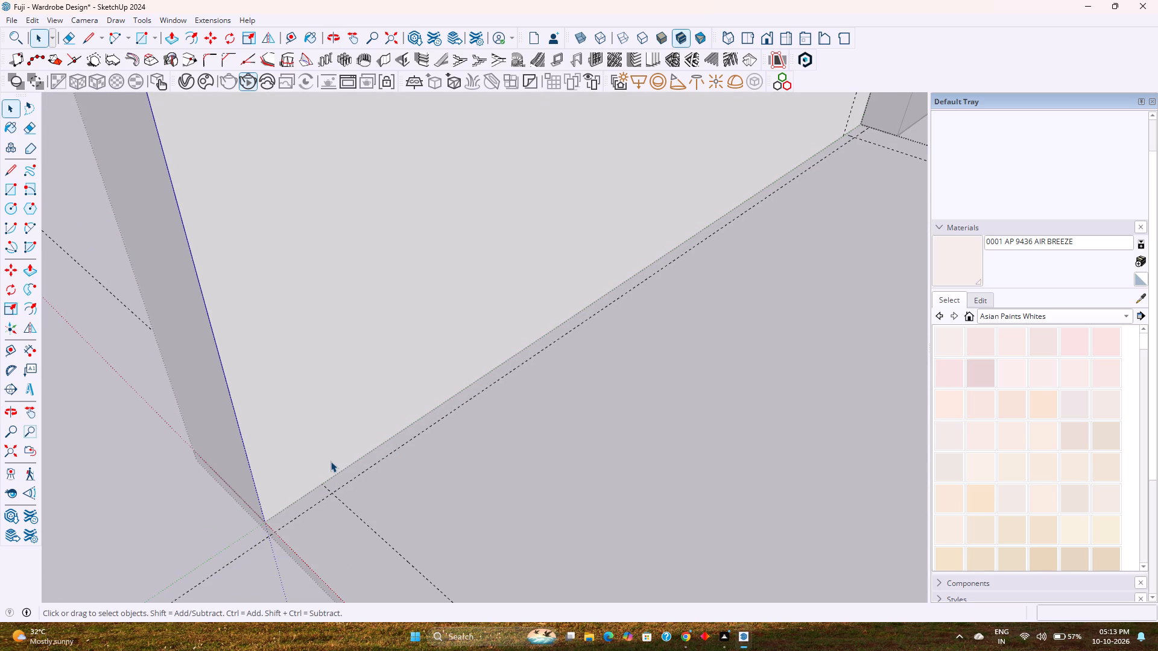
pyautogui.moveTo(343, 485); pyautogui.dragTo(245, 531, button='middle')
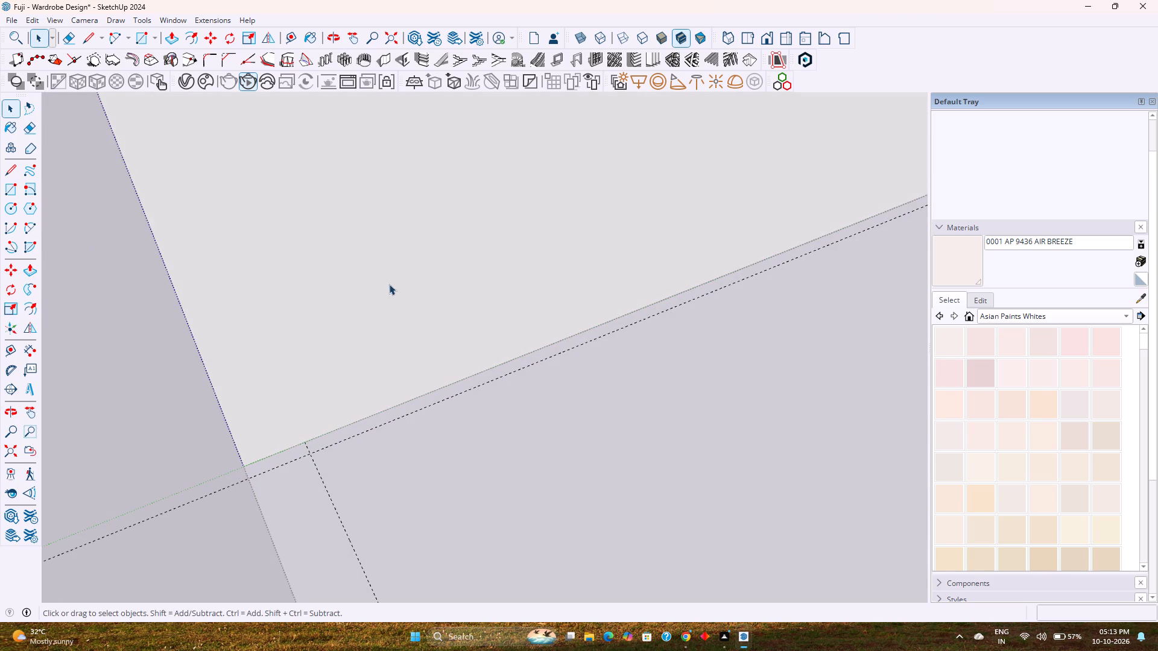
pyautogui.click(287, 39)
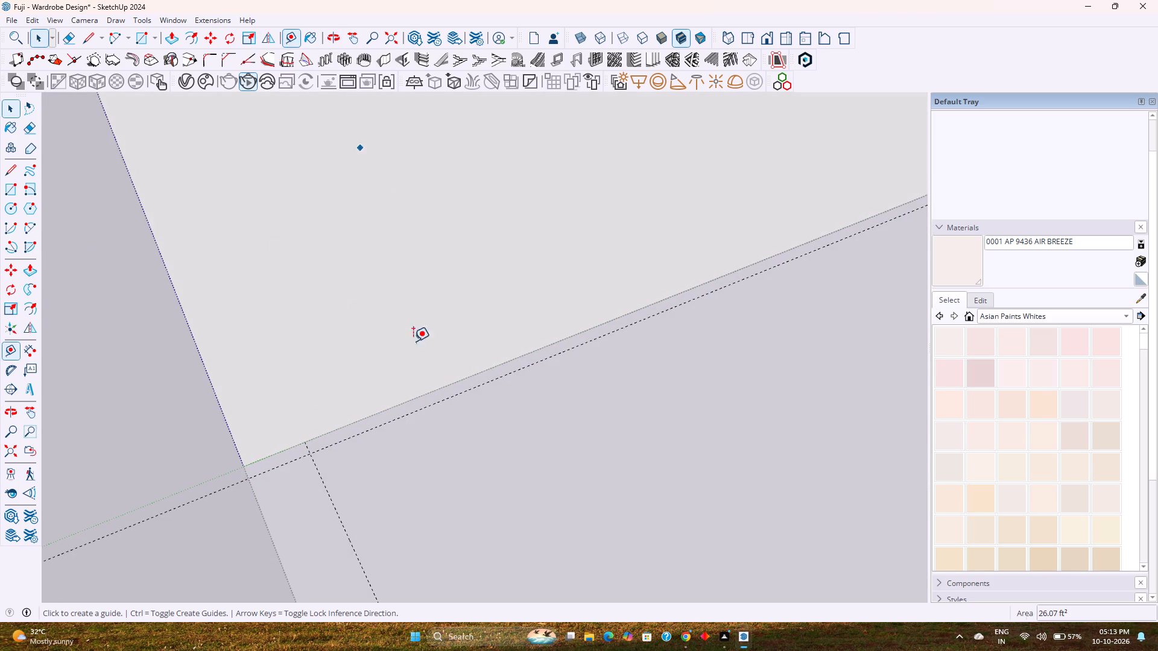
pyautogui.click(329, 495)
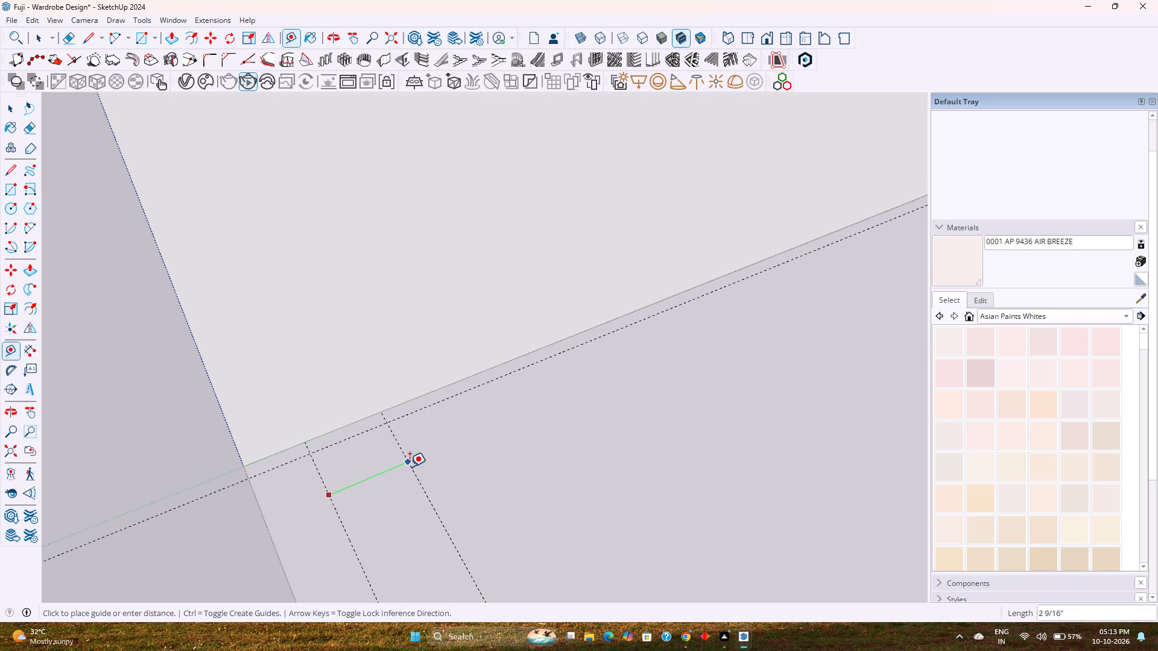
pyautogui.write('1.5')
pyautogui.press('Return')
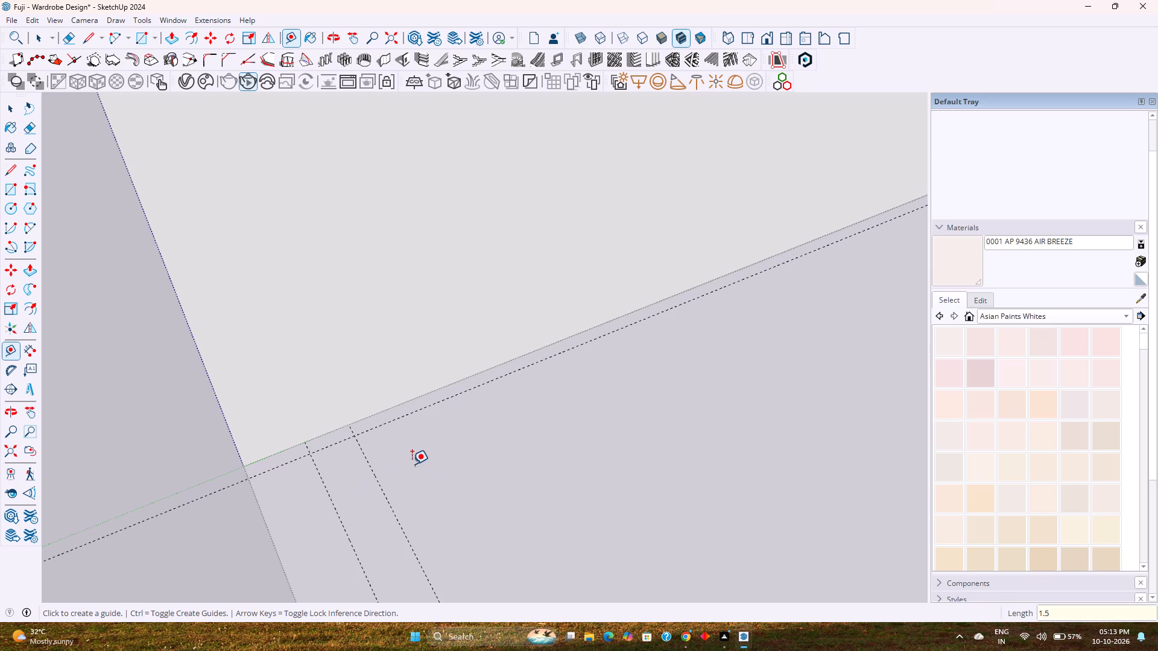
pyautogui.press('2')
pyautogui.press('Return')
# Place a floor guide 2" inward from the existing guide at the panel's door-side corner.
pyautogui.scroll(-5, 412, 464)
pyautogui.keyDown('shift'); pyautogui.moveTo(517, 465); pyautogui.dragTo(312, 486, button='middle'); pyautogui.keyUp('shift')
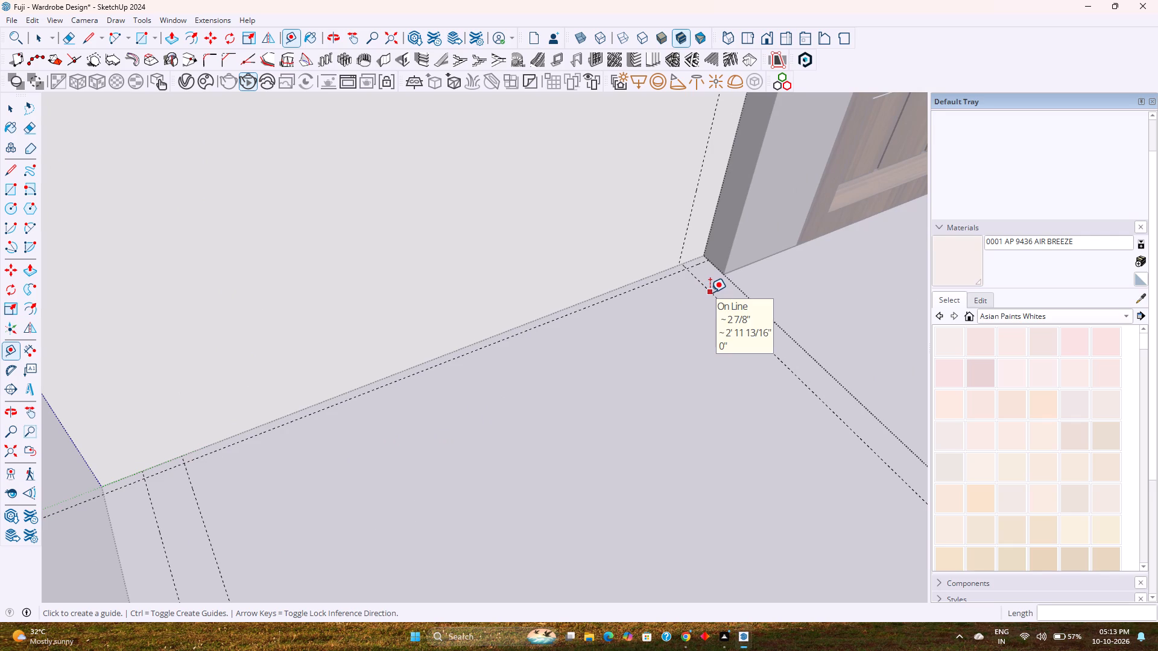
pyautogui.click(710, 292)
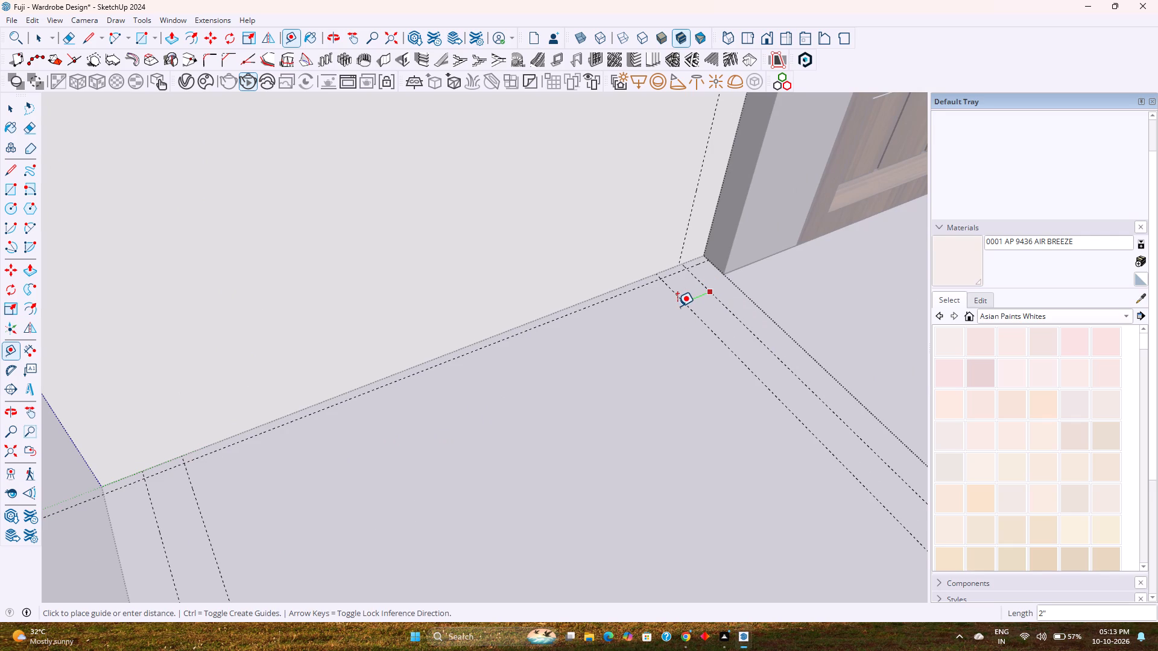
pyautogui.press('2')
pyautogui.press('Return')
pyautogui.press('space')
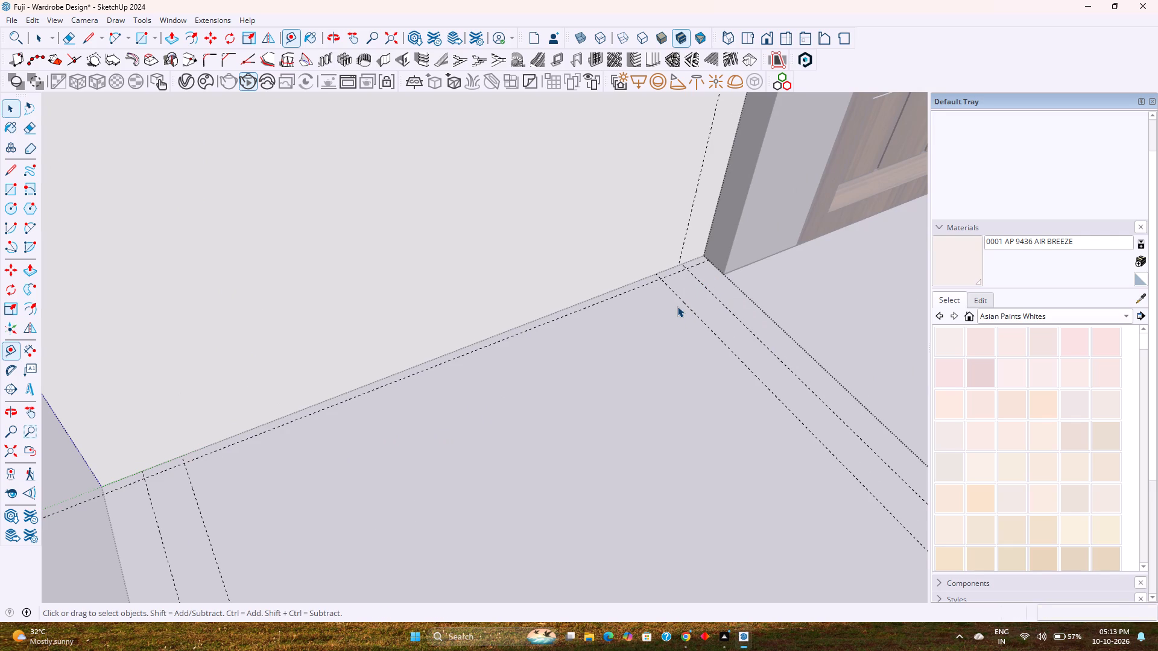
pyautogui.scroll(4, 128, 484)
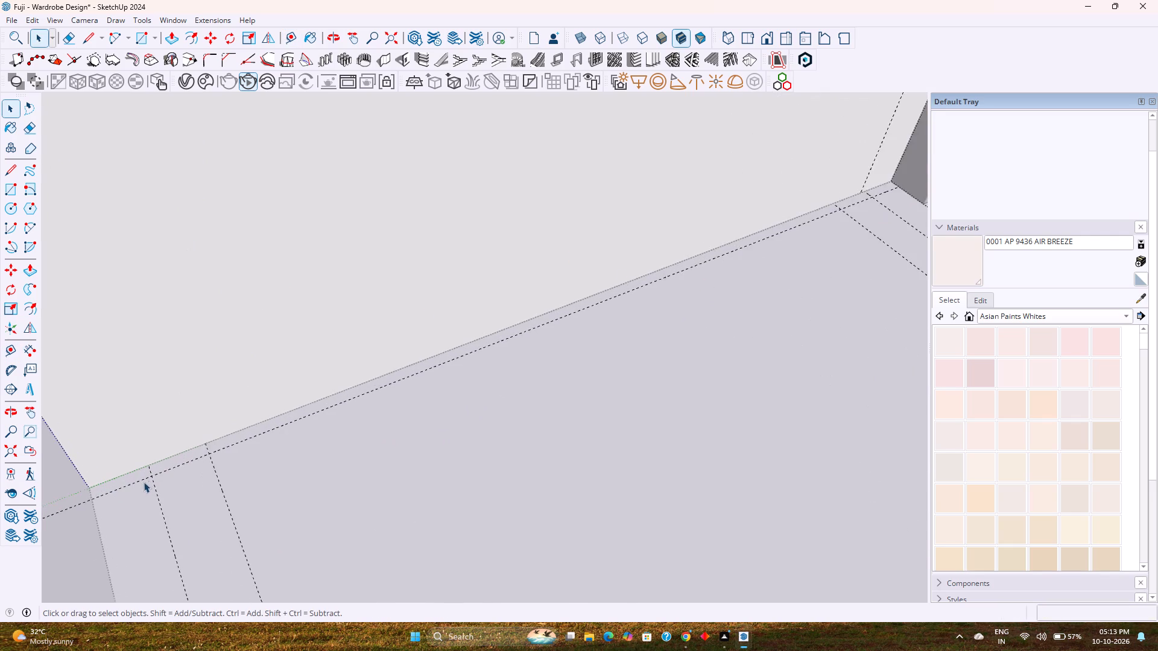
# Draw a 2-point arc along the panel's base edge between the two outer-corner guides, 2" long with a 1/2" bulge.
pyautogui.scroll(9, 144, 482)
pyautogui.moveTo(159, 476); pyautogui.dragTo(176, 523, button='middle')
pyautogui.moveTo(170, 488); pyautogui.dragTo(160, 459, button='middle')
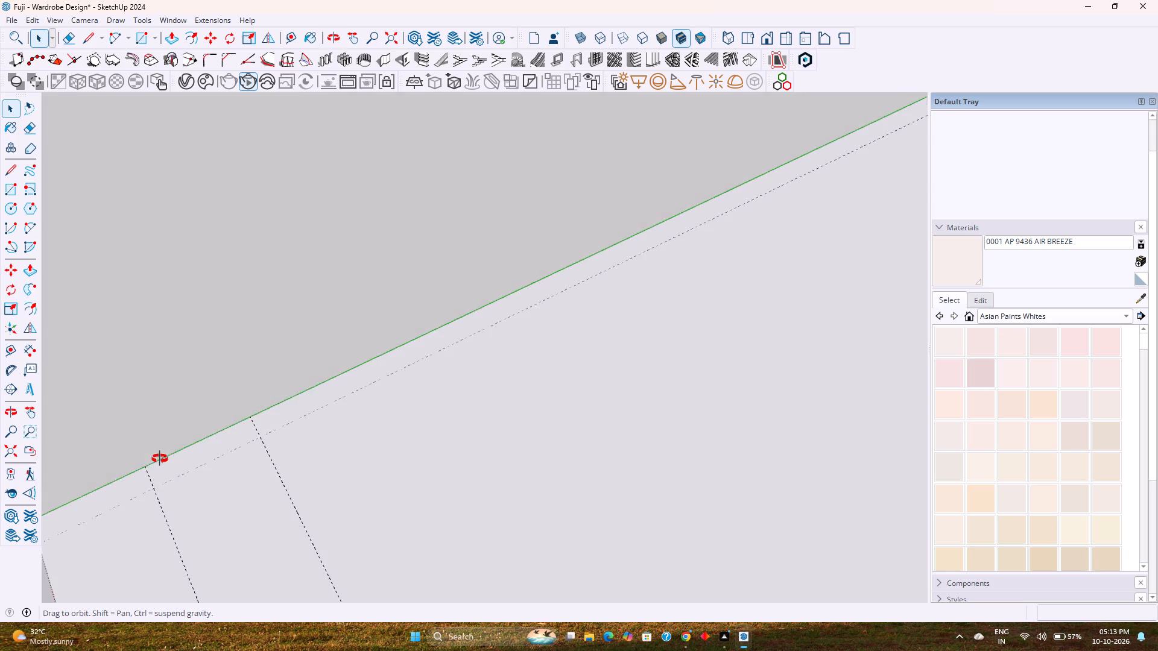
pyautogui.moveTo(160, 459); pyautogui.dragTo(159, 444, button='middle')
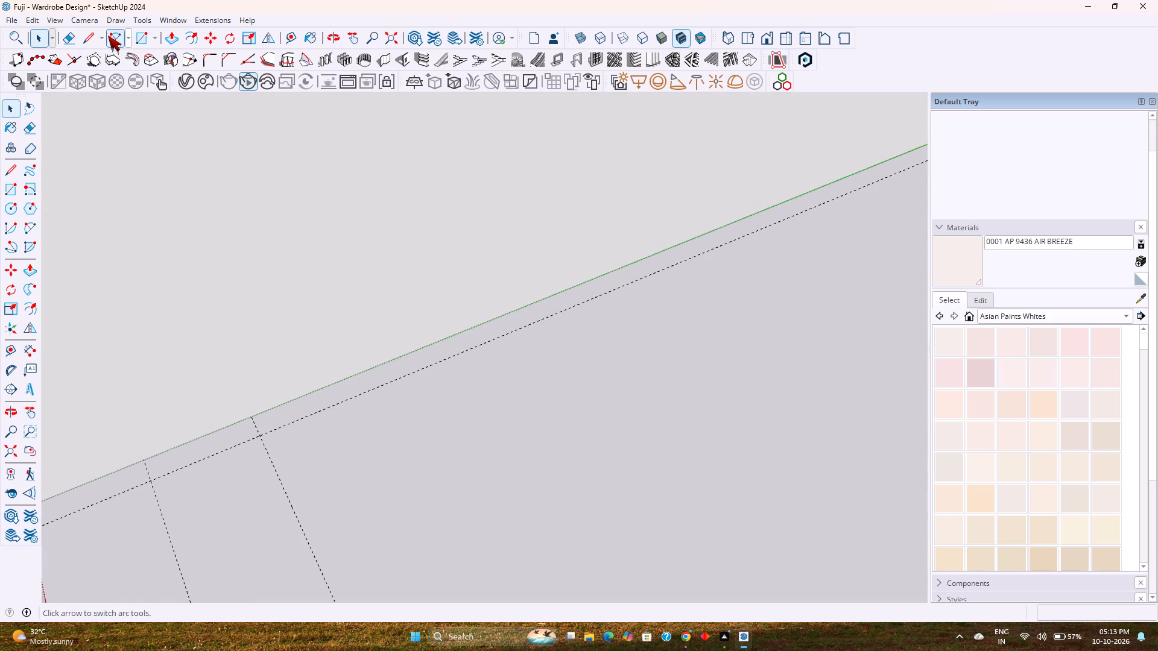
pyautogui.click(108, 36)
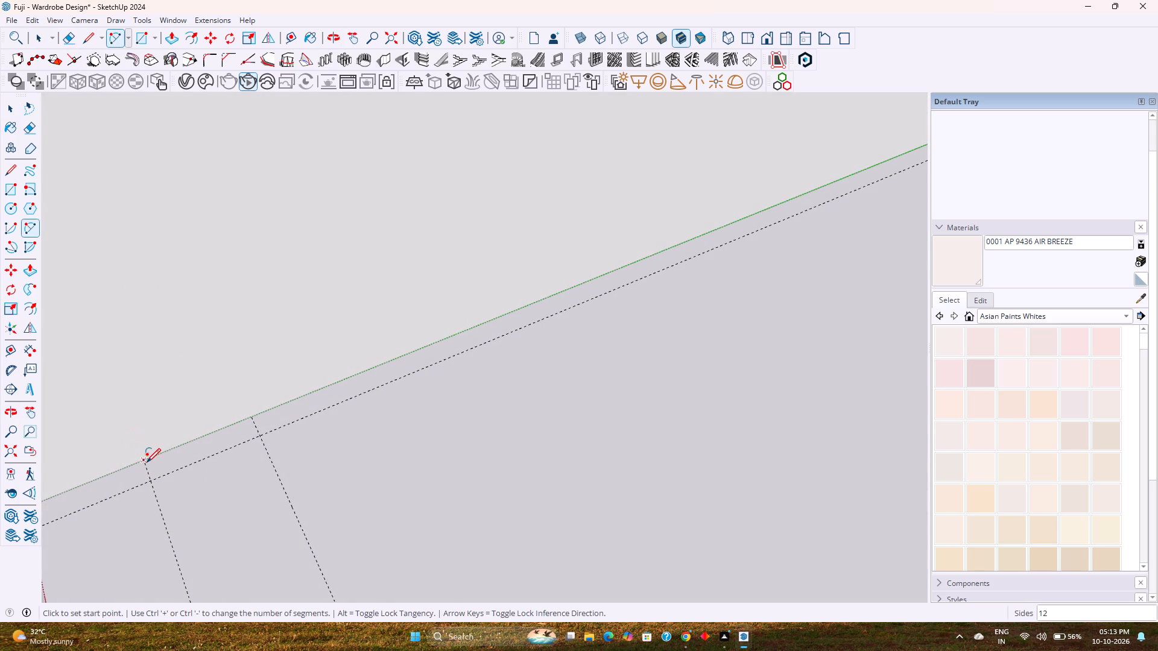
pyautogui.click(148, 459)
pyautogui.press('Escape')
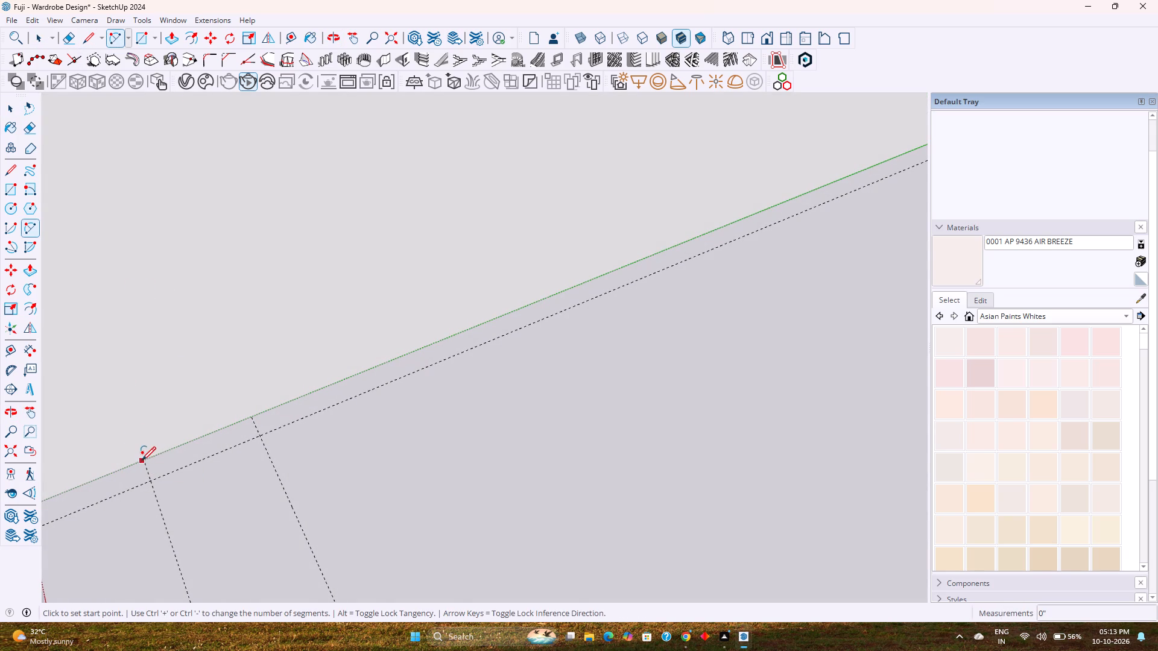
pyautogui.click(145, 462)
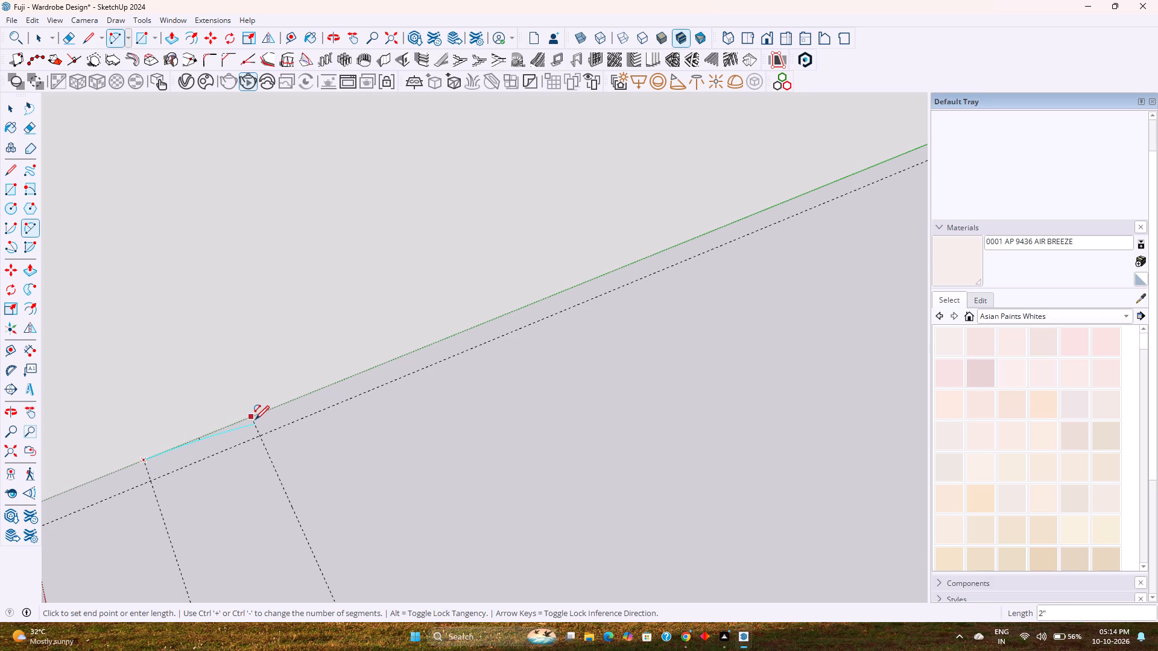
pyautogui.scroll(8, 252, 417)
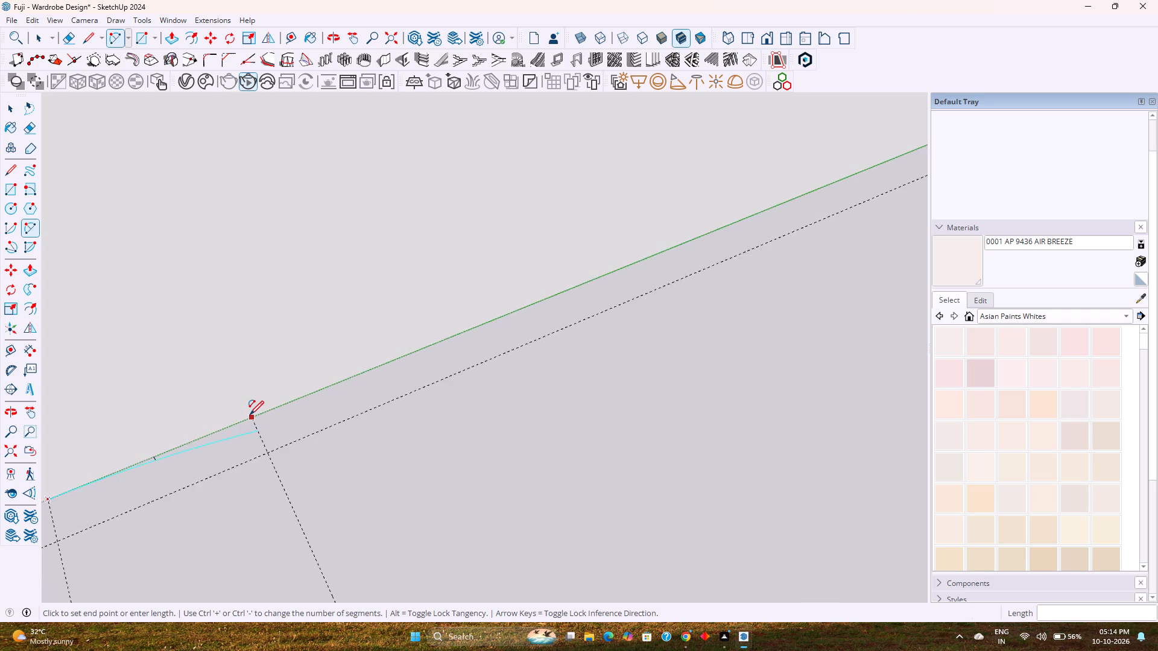
pyautogui.scroll(7, 250, 415)
pyautogui.click(250, 417)
pyautogui.scroll(-14, 213, 467)
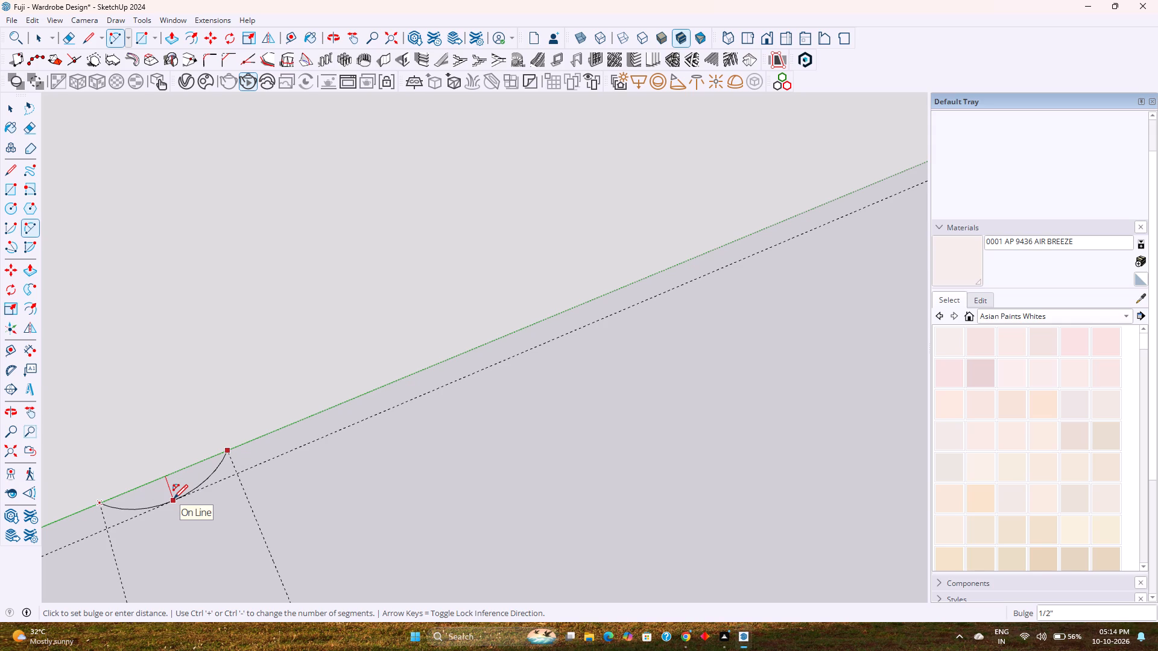
pyautogui.click(174, 498)
pyautogui.press('space')
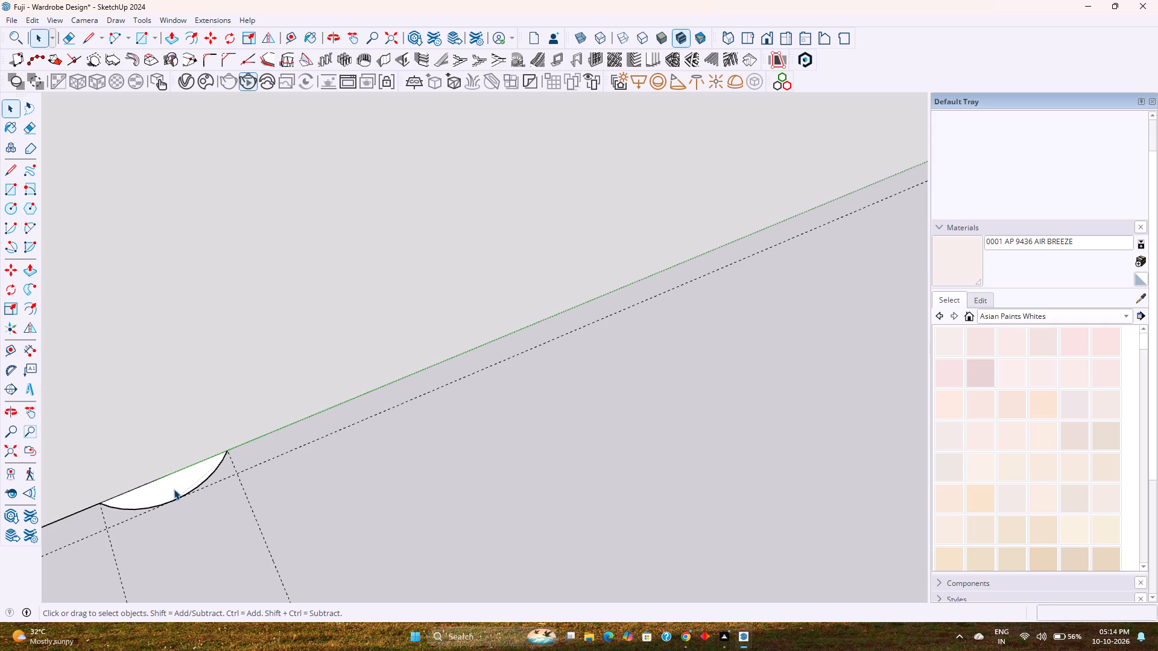
# Set the new arc's segment count to 20.
pyautogui.click(176, 500)
pyautogui.click(212, 473)
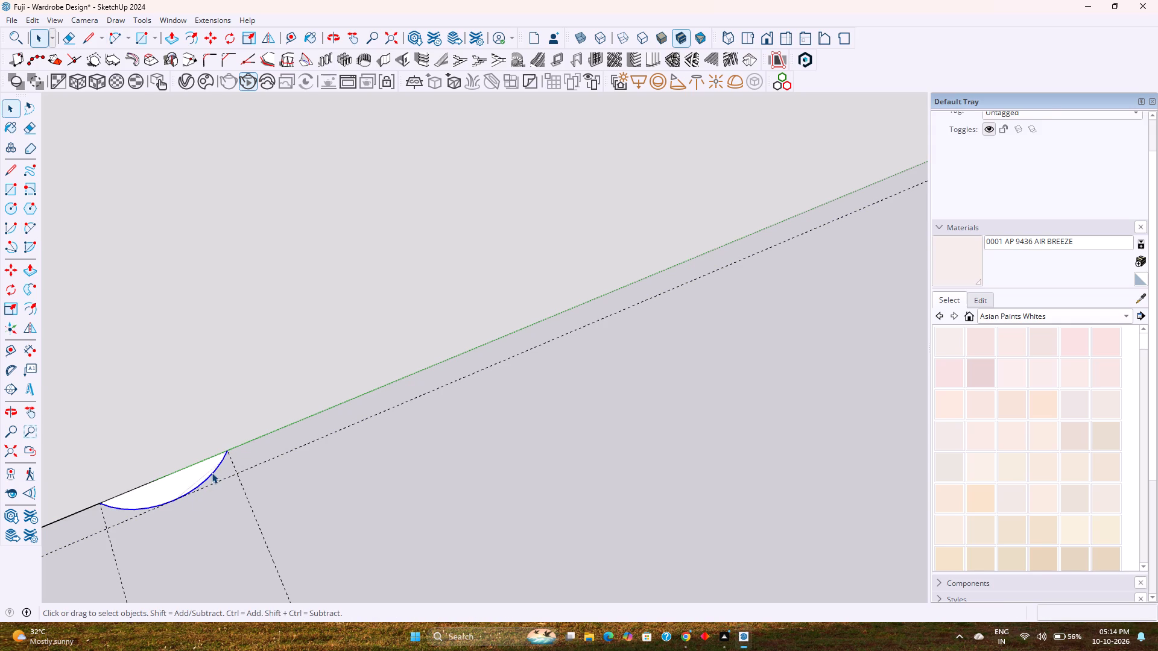
pyautogui.doubleClick(1034, 146)
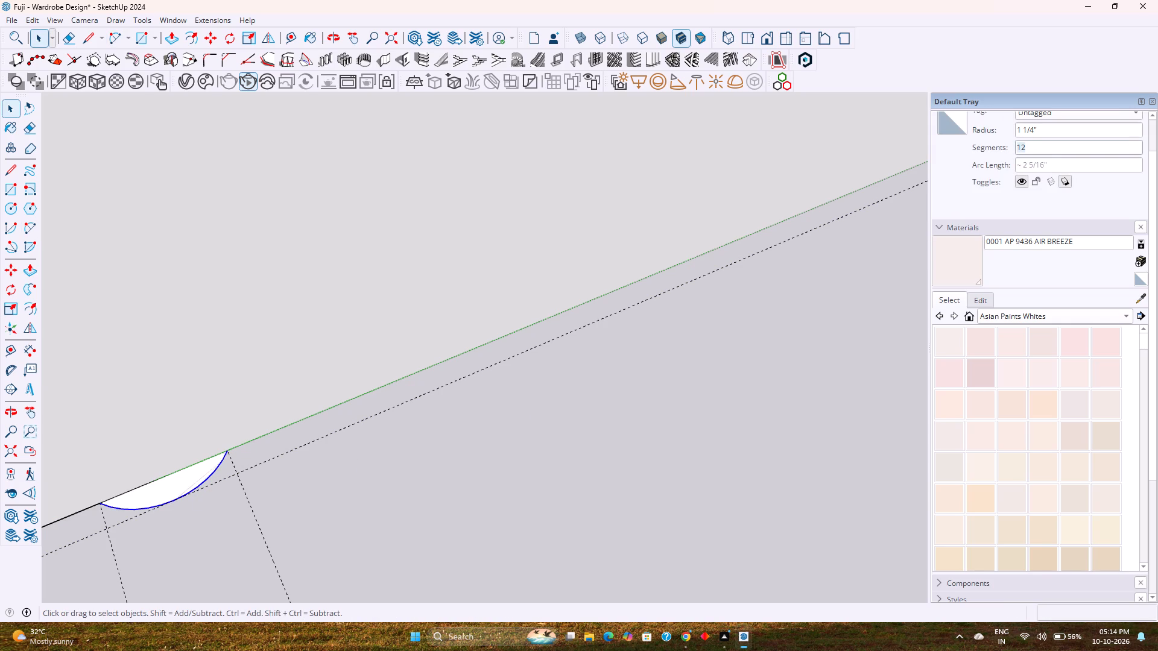
pyautogui.write('20')
pyautogui.press('Return')
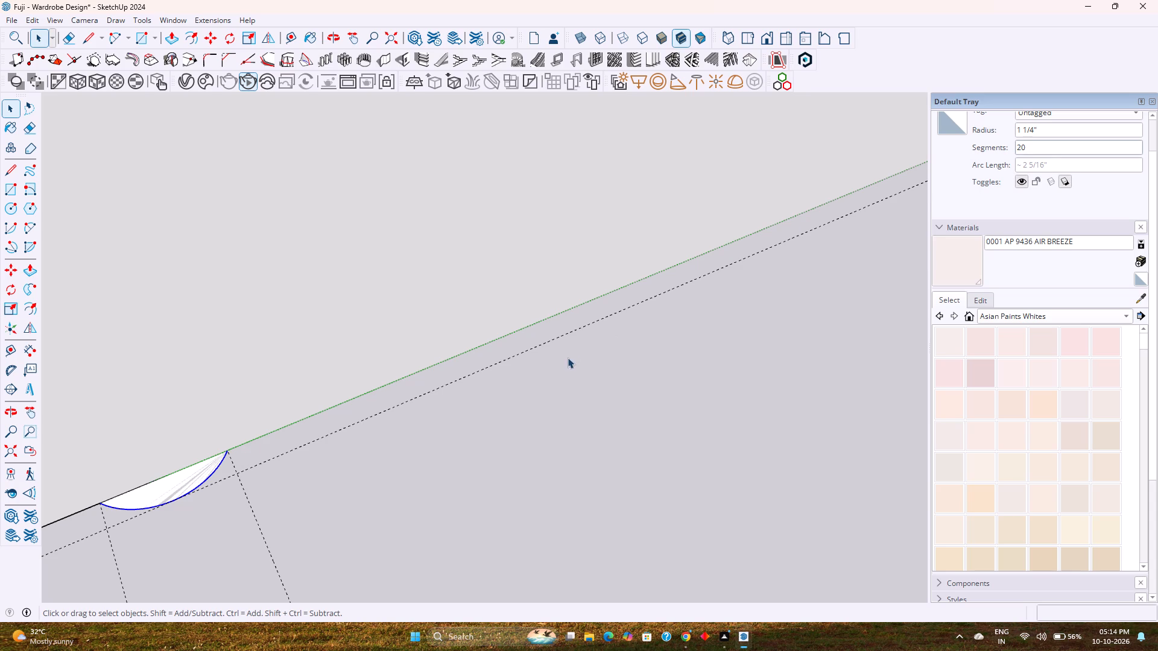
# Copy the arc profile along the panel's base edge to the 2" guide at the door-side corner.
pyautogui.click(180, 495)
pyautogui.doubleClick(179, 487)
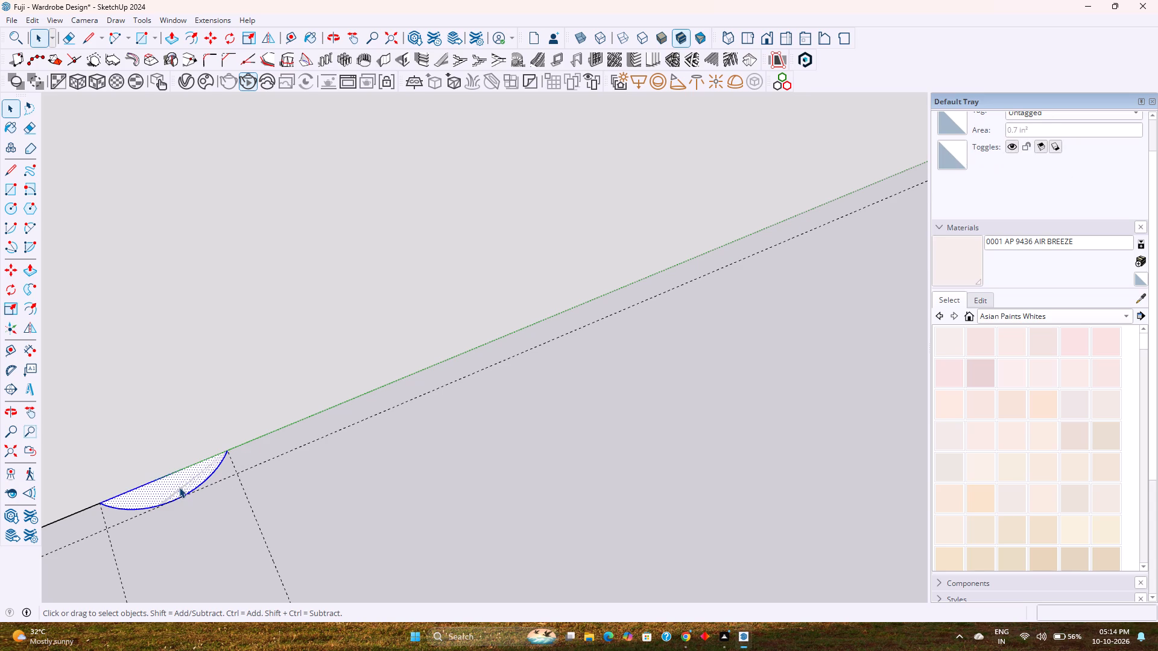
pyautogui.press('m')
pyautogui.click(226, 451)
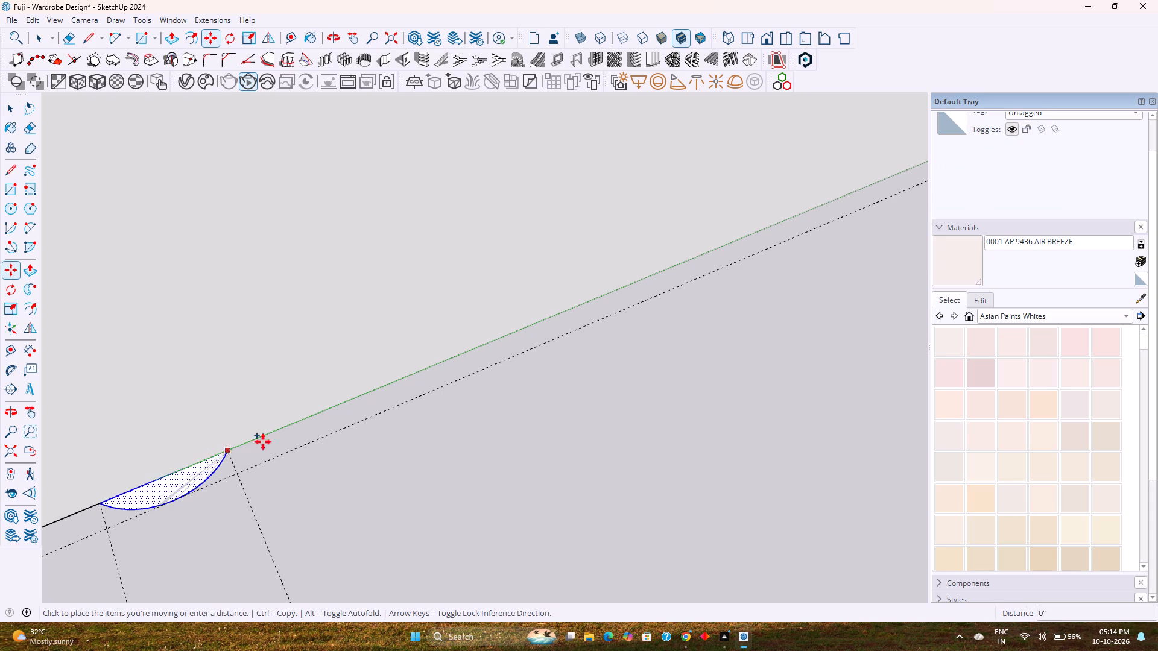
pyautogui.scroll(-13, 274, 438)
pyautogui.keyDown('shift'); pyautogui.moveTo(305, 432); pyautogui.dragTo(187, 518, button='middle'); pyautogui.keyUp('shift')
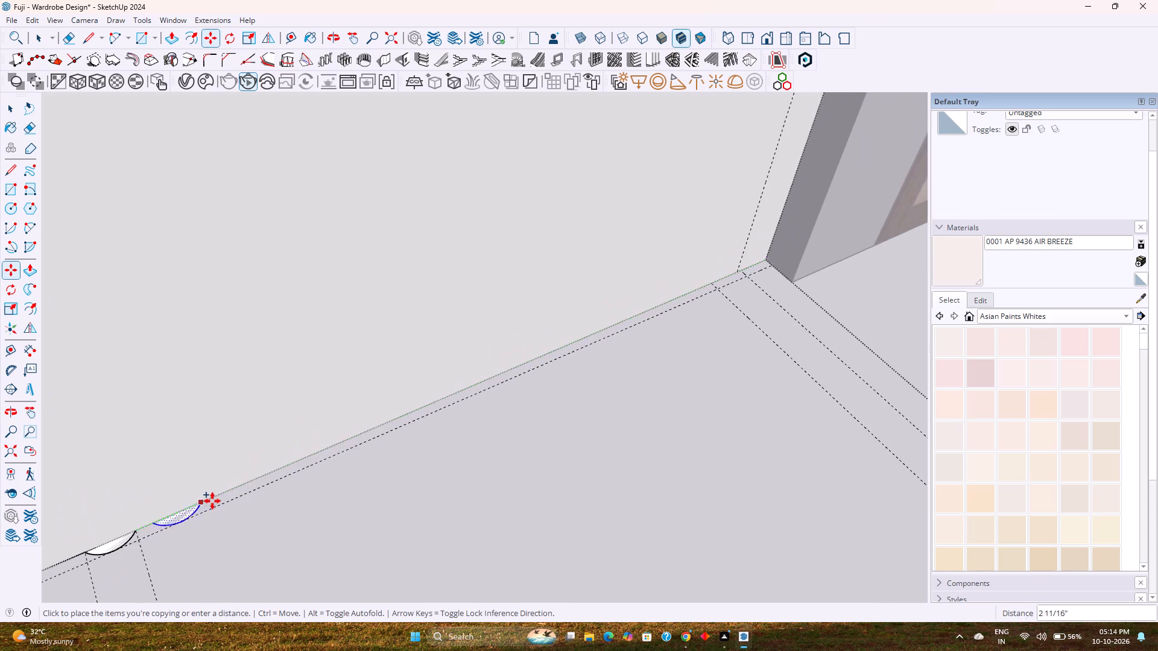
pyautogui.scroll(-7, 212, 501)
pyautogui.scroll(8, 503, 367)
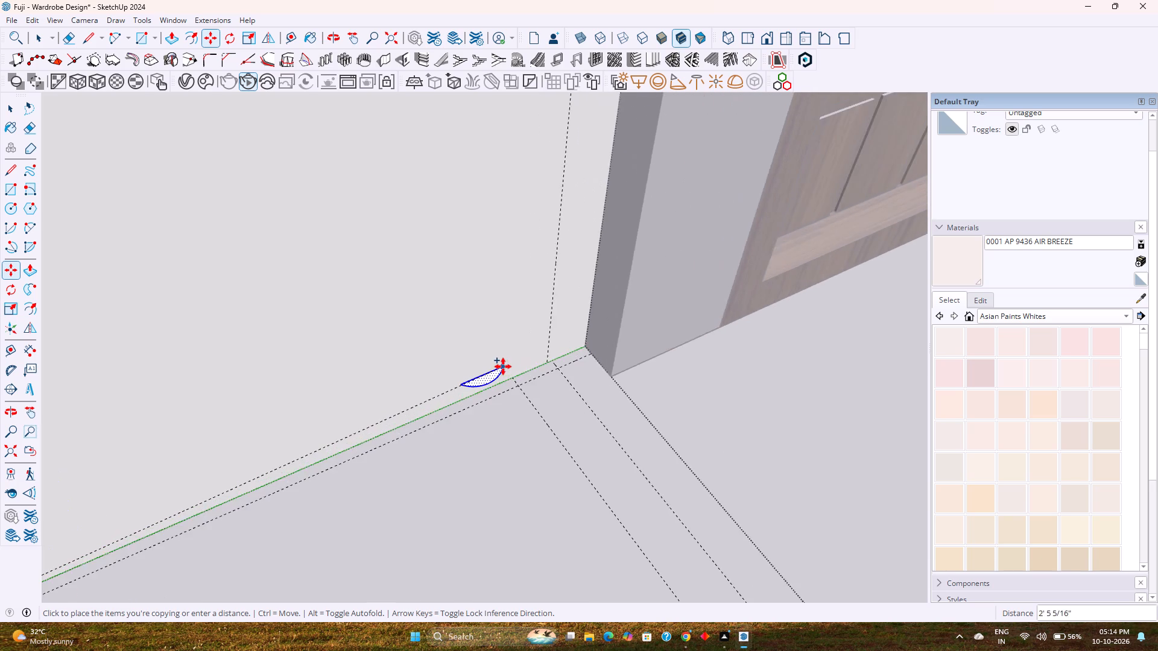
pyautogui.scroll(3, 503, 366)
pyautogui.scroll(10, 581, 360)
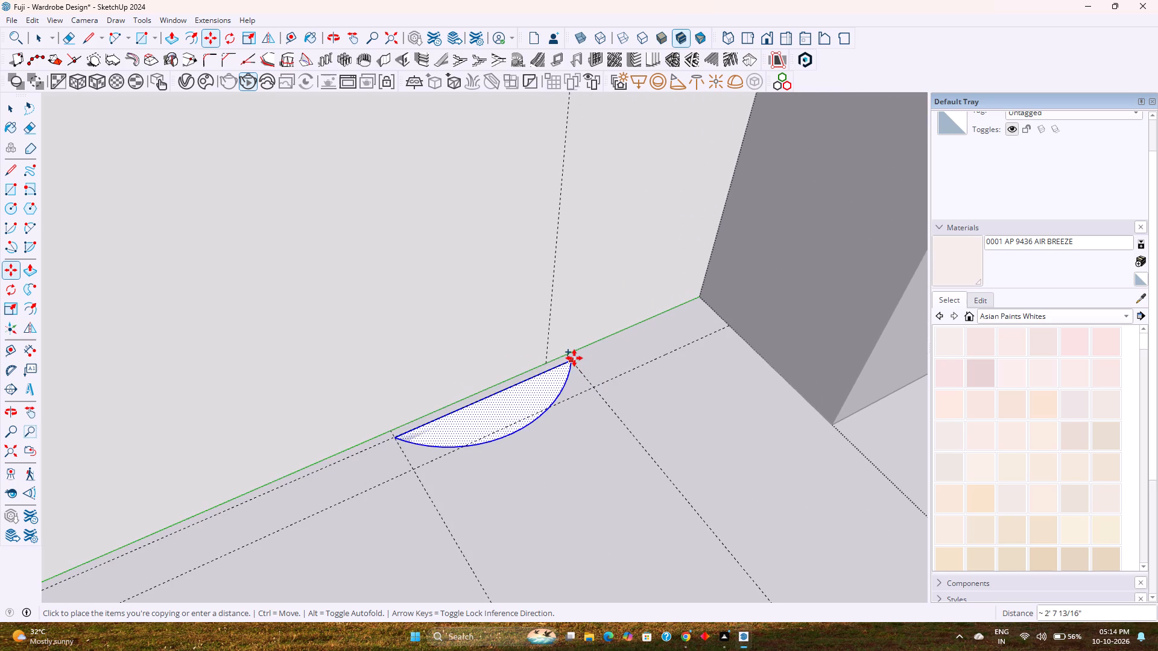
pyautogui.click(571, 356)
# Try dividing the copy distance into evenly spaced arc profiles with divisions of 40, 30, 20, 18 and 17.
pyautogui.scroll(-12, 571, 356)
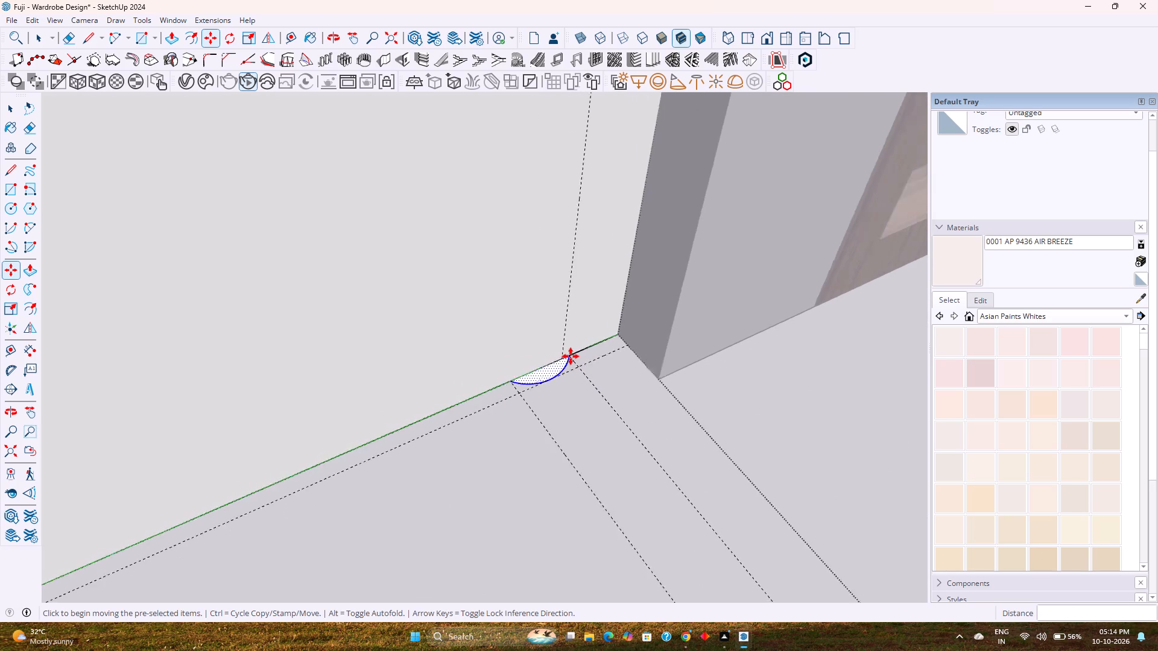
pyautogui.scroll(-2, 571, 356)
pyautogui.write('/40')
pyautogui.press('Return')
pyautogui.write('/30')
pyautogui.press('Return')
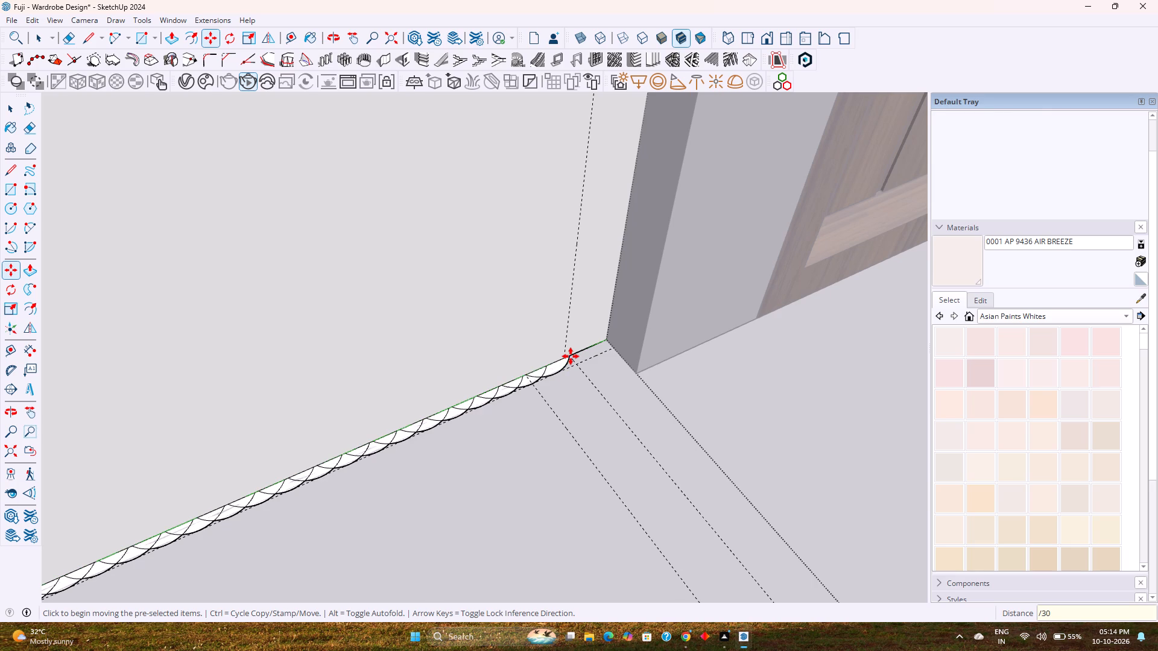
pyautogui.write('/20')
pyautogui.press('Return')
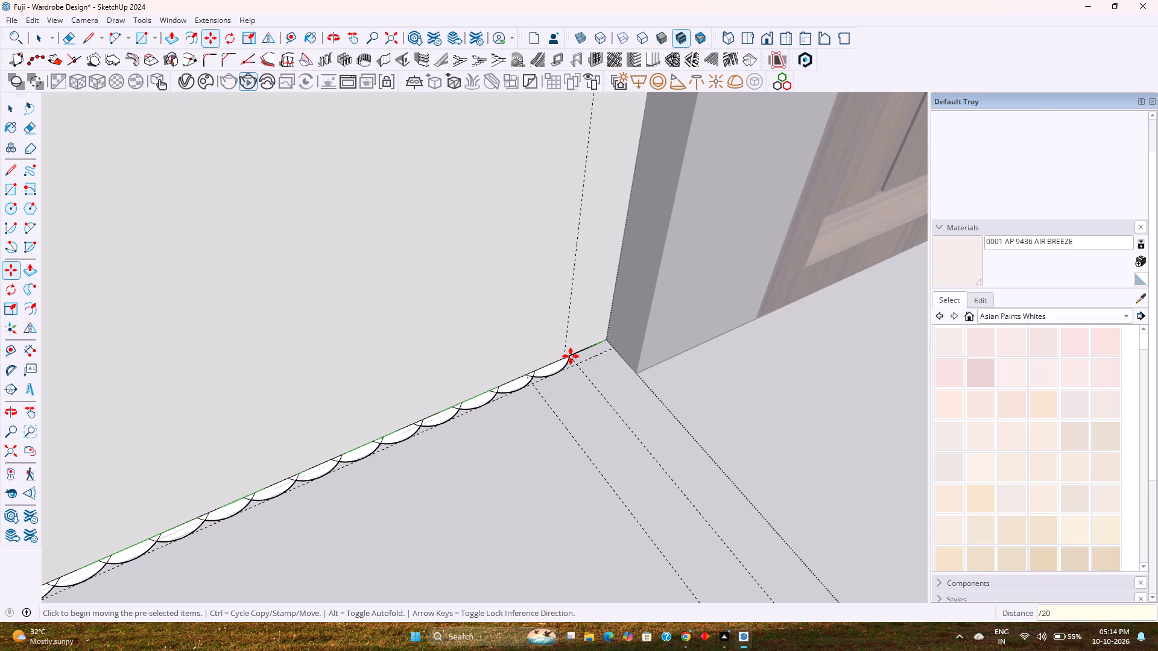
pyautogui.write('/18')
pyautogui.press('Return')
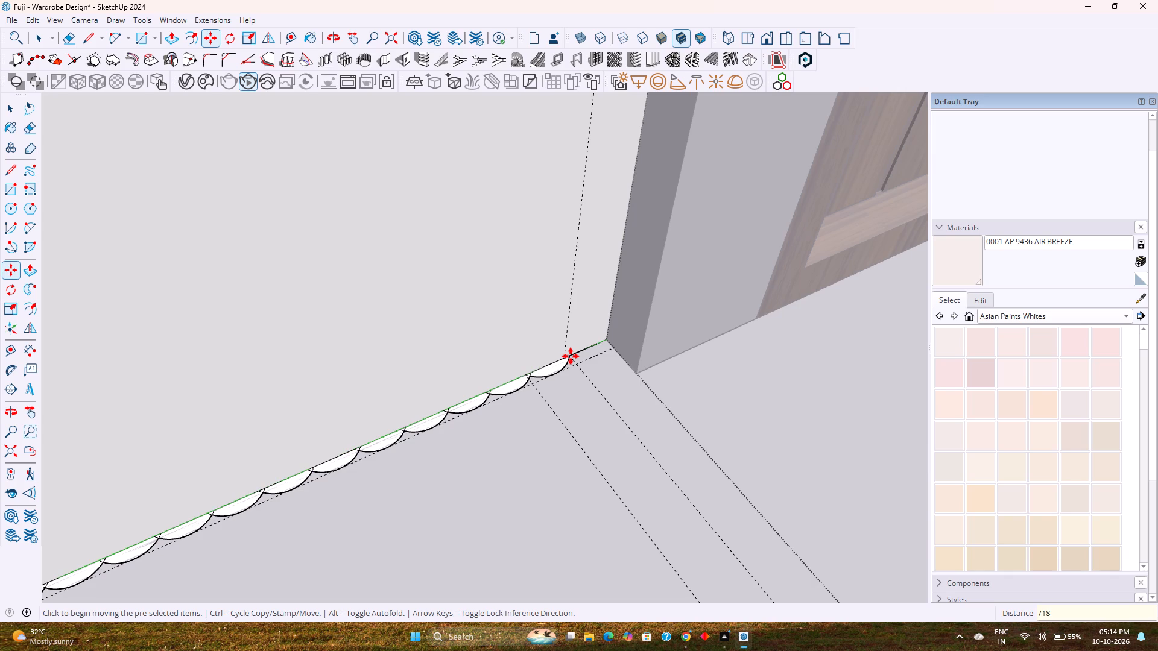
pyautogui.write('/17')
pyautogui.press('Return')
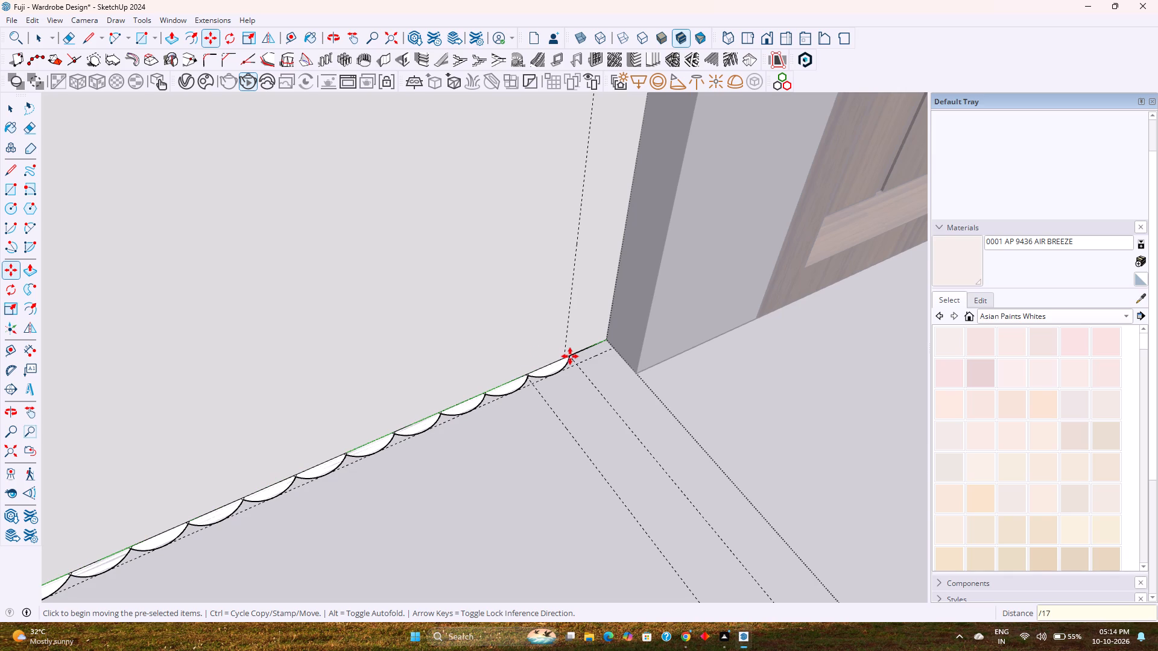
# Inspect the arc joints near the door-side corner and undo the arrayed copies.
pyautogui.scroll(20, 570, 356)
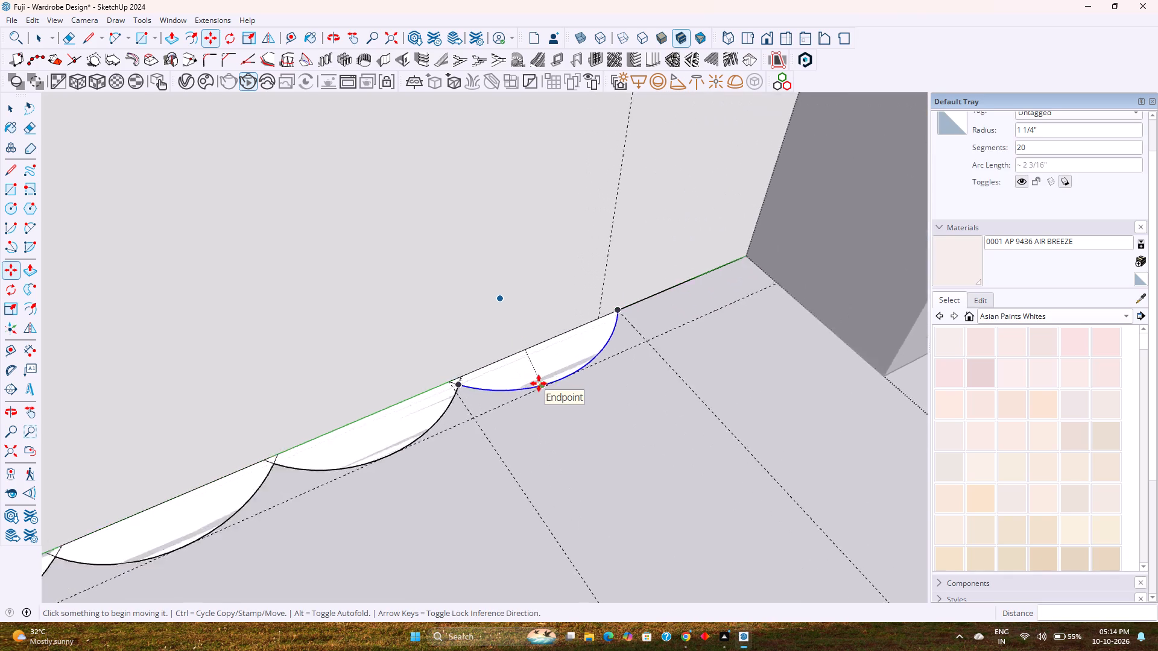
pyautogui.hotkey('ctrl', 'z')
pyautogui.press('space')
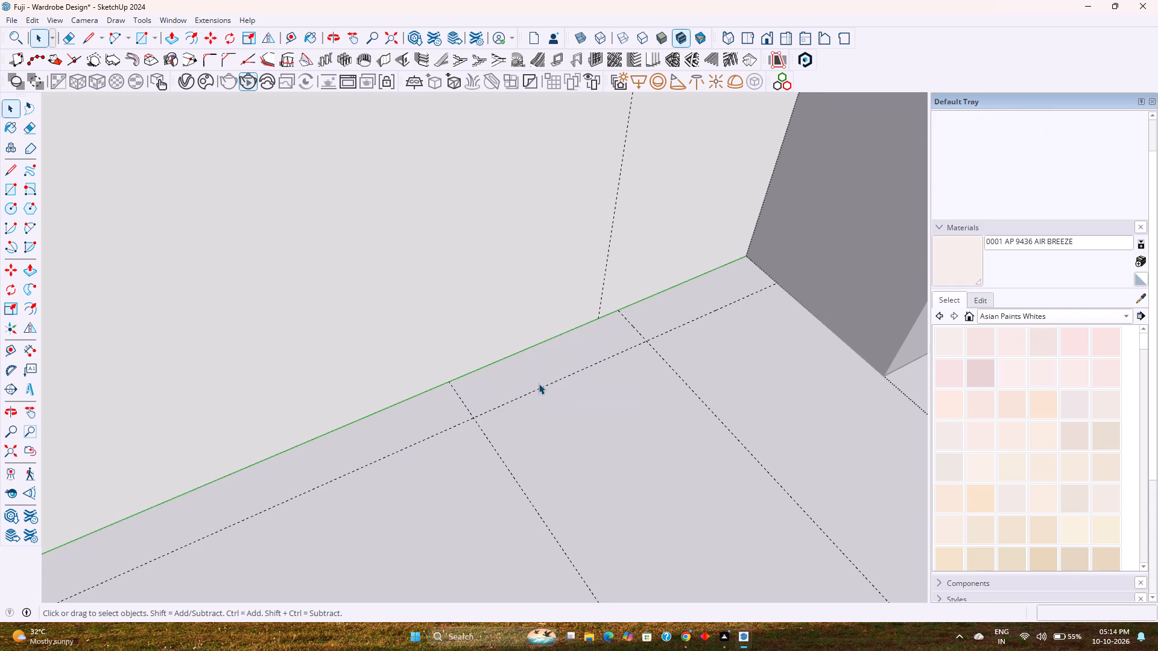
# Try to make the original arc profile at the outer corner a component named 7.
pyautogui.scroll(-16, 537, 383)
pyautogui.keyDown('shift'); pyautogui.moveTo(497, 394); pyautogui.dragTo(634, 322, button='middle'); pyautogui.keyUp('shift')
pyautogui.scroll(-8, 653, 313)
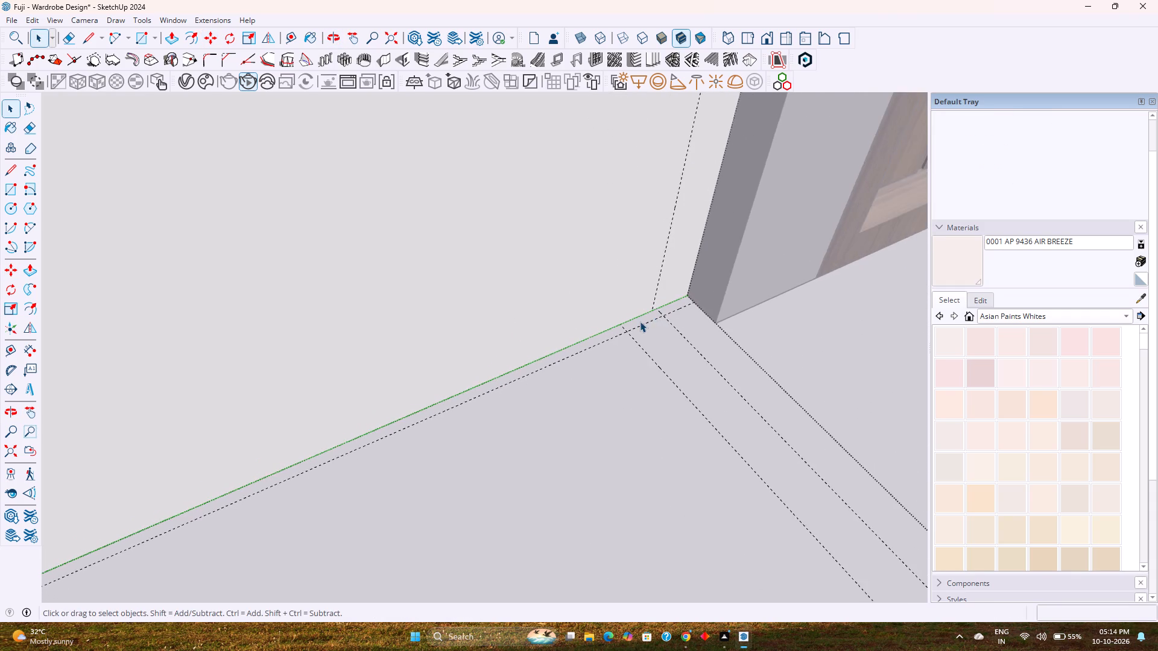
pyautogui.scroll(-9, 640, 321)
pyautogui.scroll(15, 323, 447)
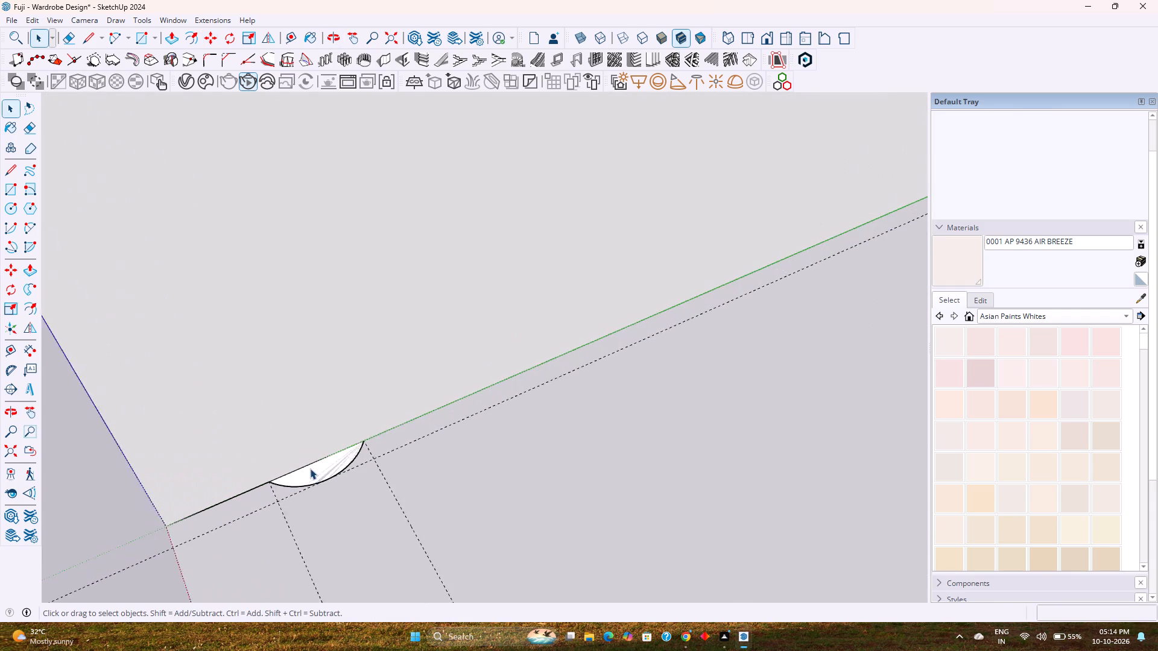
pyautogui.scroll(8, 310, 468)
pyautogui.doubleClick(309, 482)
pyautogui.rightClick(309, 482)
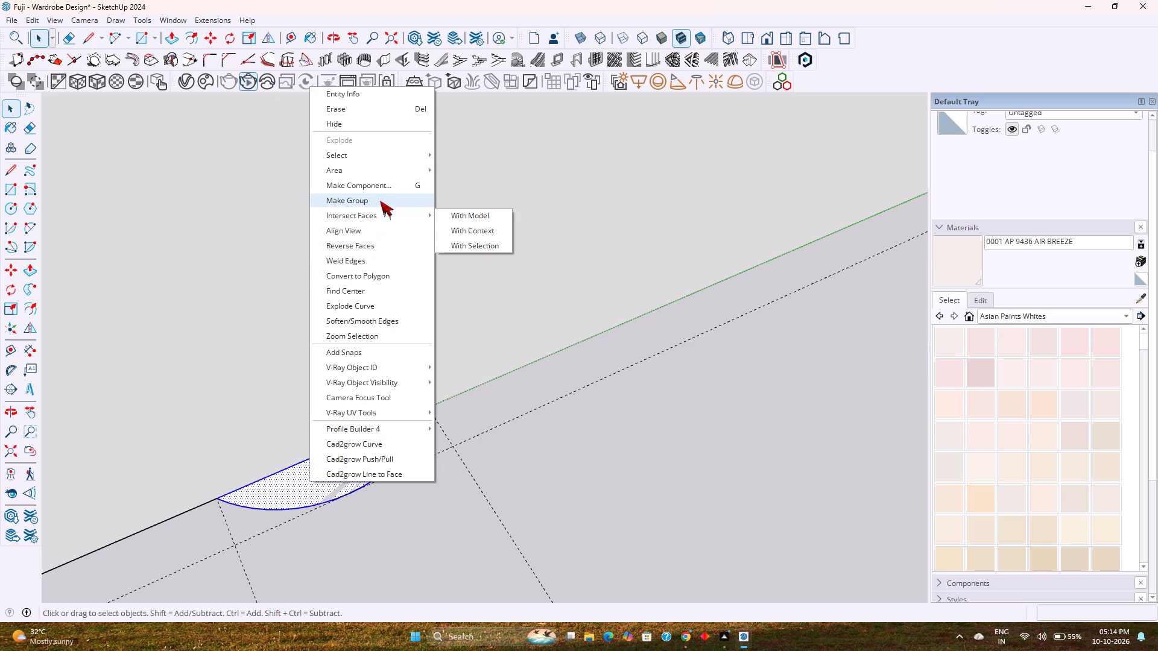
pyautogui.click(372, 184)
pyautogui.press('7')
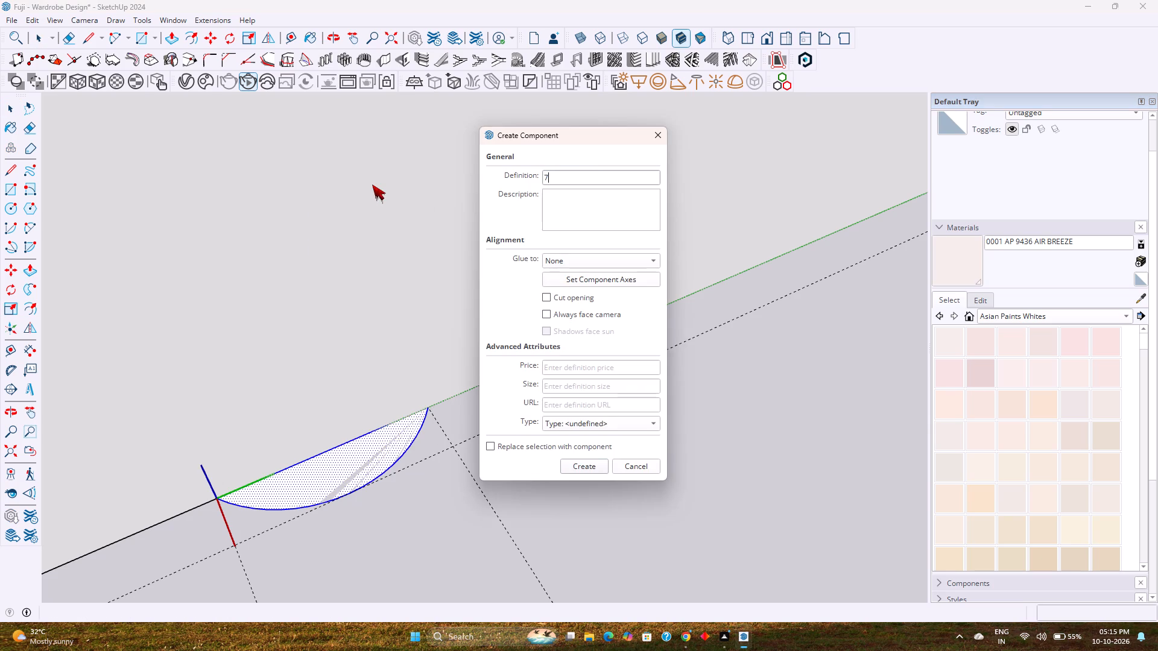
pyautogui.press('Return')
# Group the arc profile and convert the group into a component named 7, replacing the selection.
pyautogui.doubleClick(340, 457)
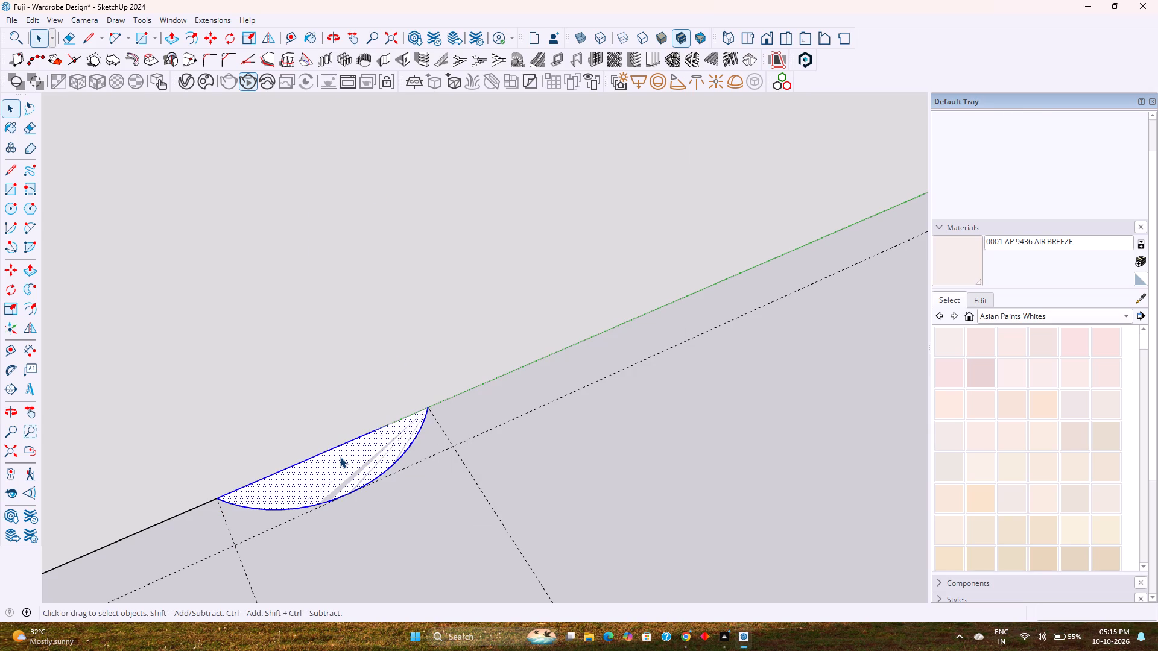
pyautogui.rightClick(340, 457)
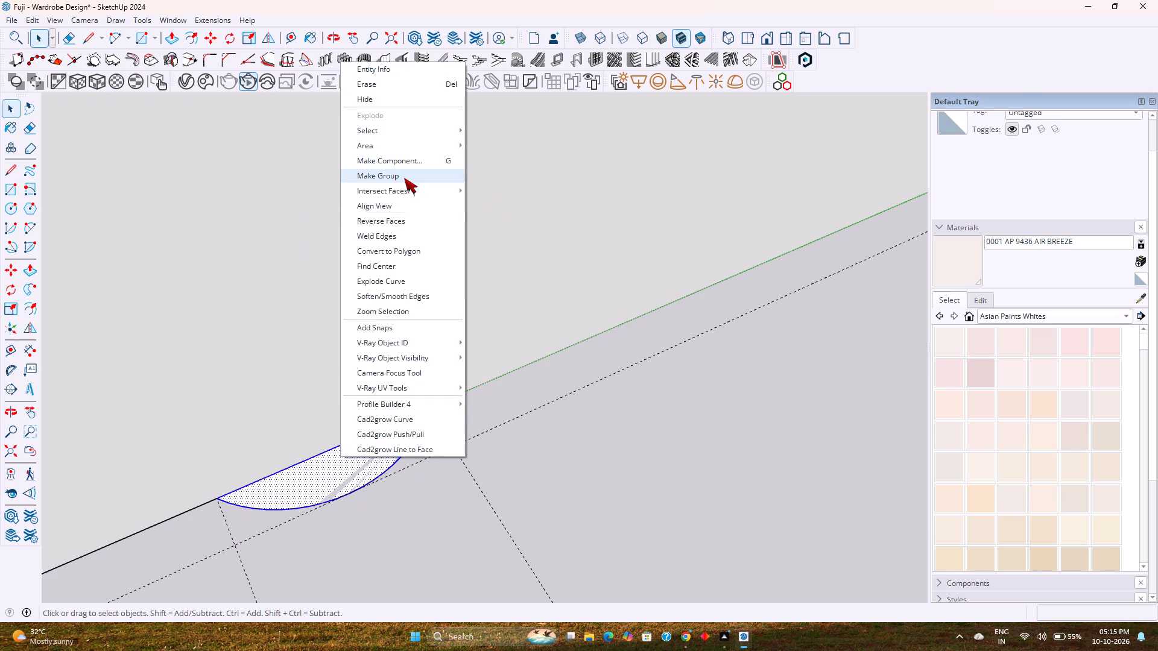
pyautogui.click(404, 178)
pyautogui.rightClick(370, 458)
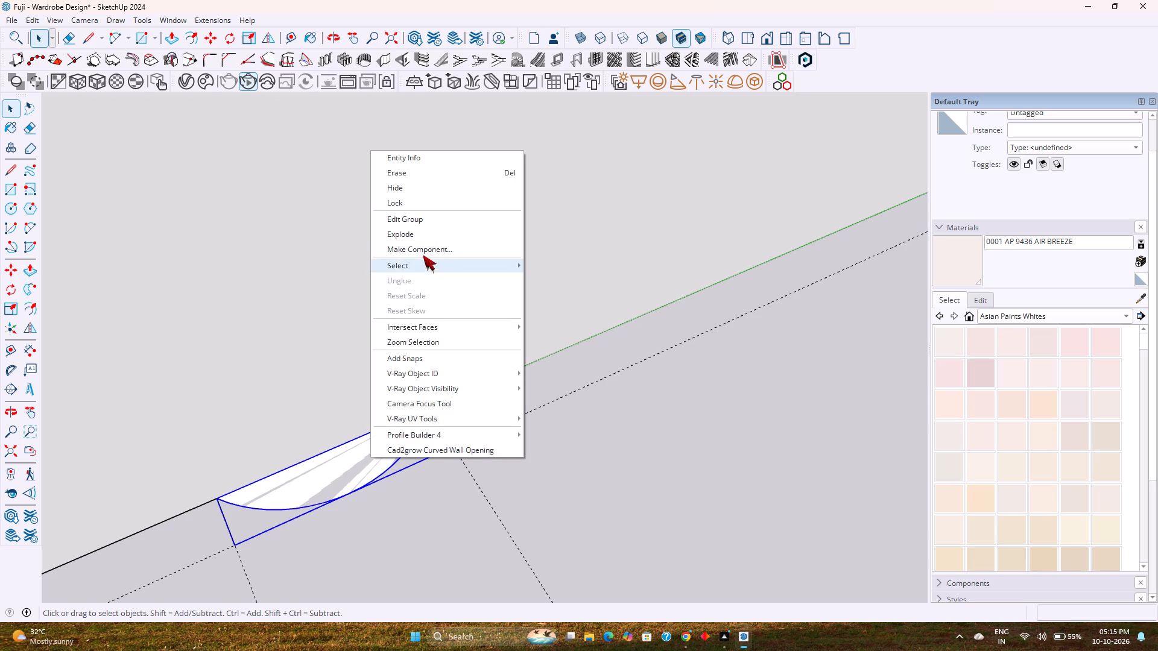
pyautogui.click(424, 252)
pyautogui.press('7')
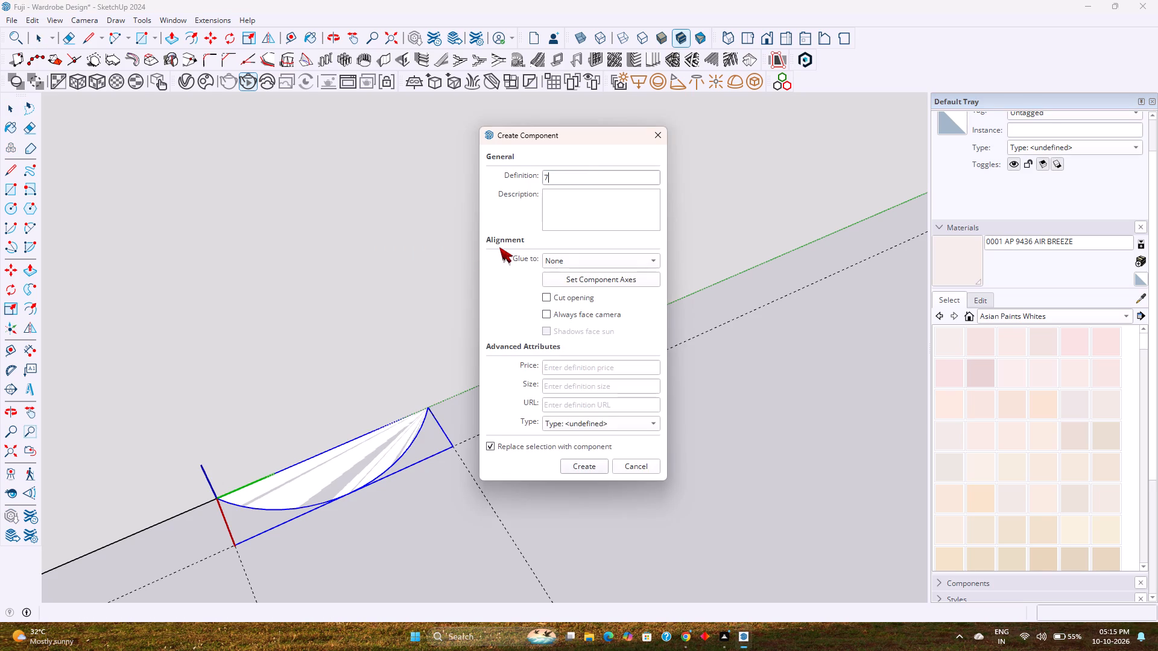
pyautogui.press('Return')
pyautogui.click(572, 329)
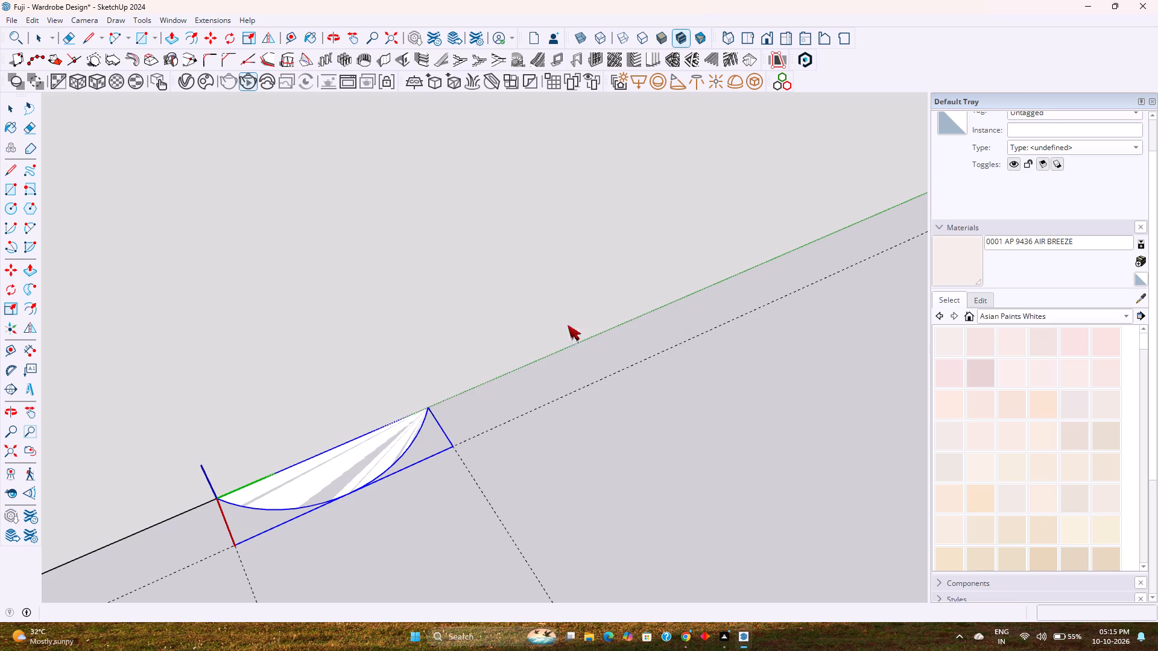
# Copy arc component 7 from the outer corner to the guide intersection at the door-side end of the recessed panel's base.
pyautogui.press('m')
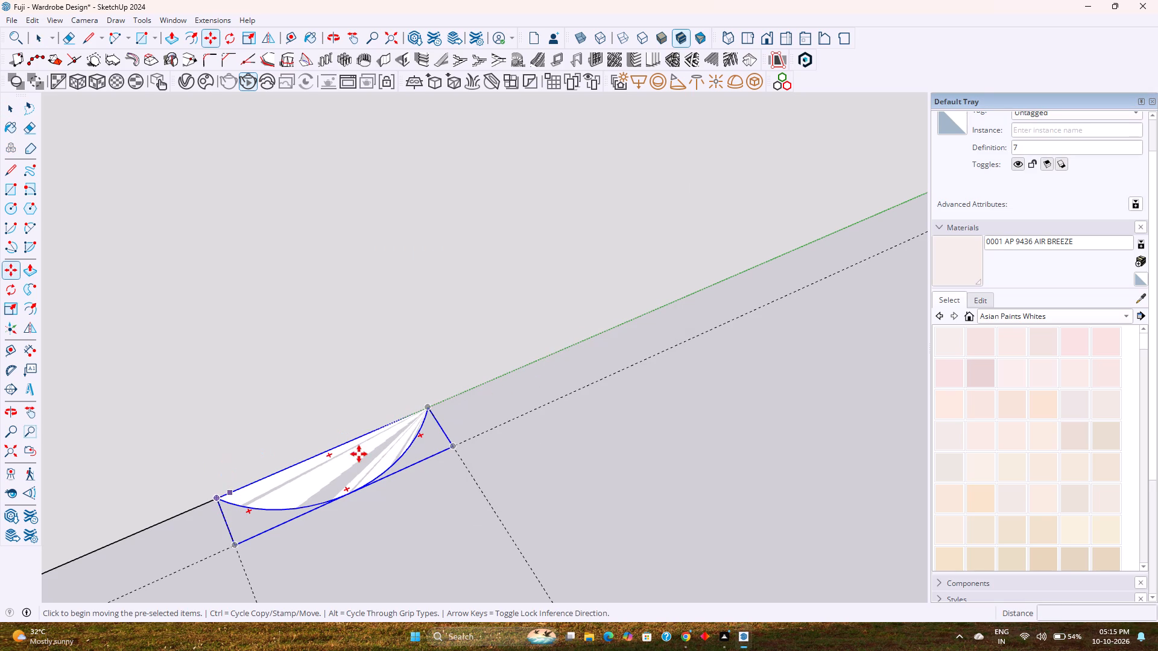
pyautogui.click(431, 409)
pyautogui.scroll(-9, 516, 380)
pyautogui.keyDown('shift'); pyautogui.moveTo(577, 358); pyautogui.dragTo(252, 467, button='middle'); pyautogui.keyUp('shift')
pyautogui.scroll(-11, 248, 457)
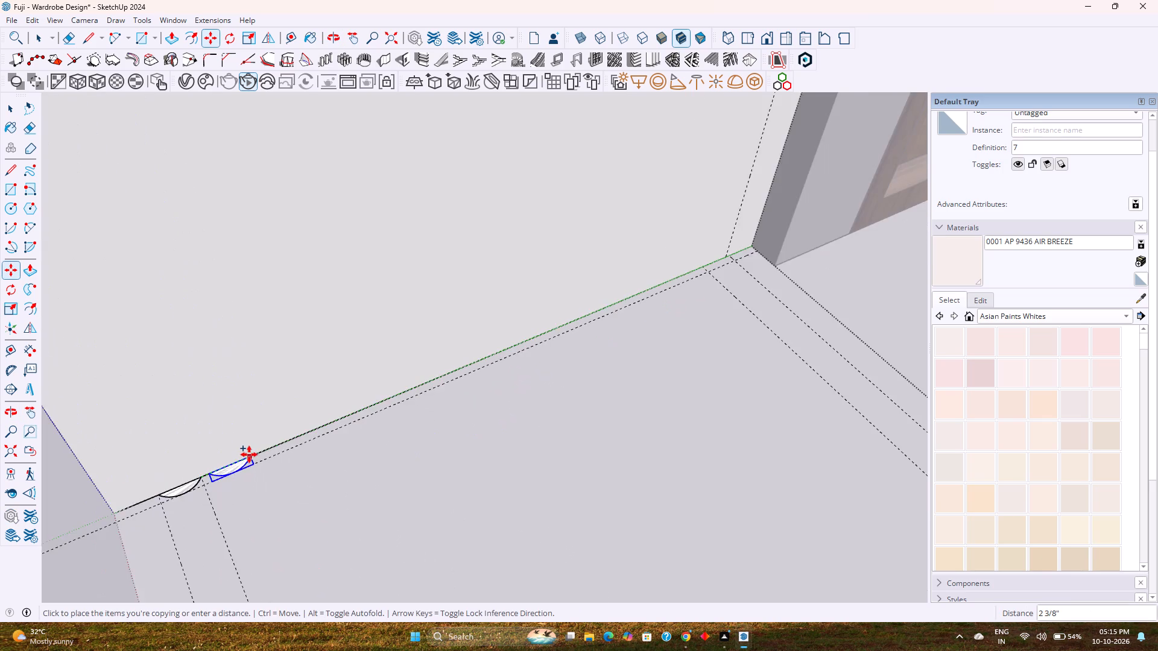
pyautogui.scroll(-3, 249, 454)
pyautogui.scroll(17, 565, 324)
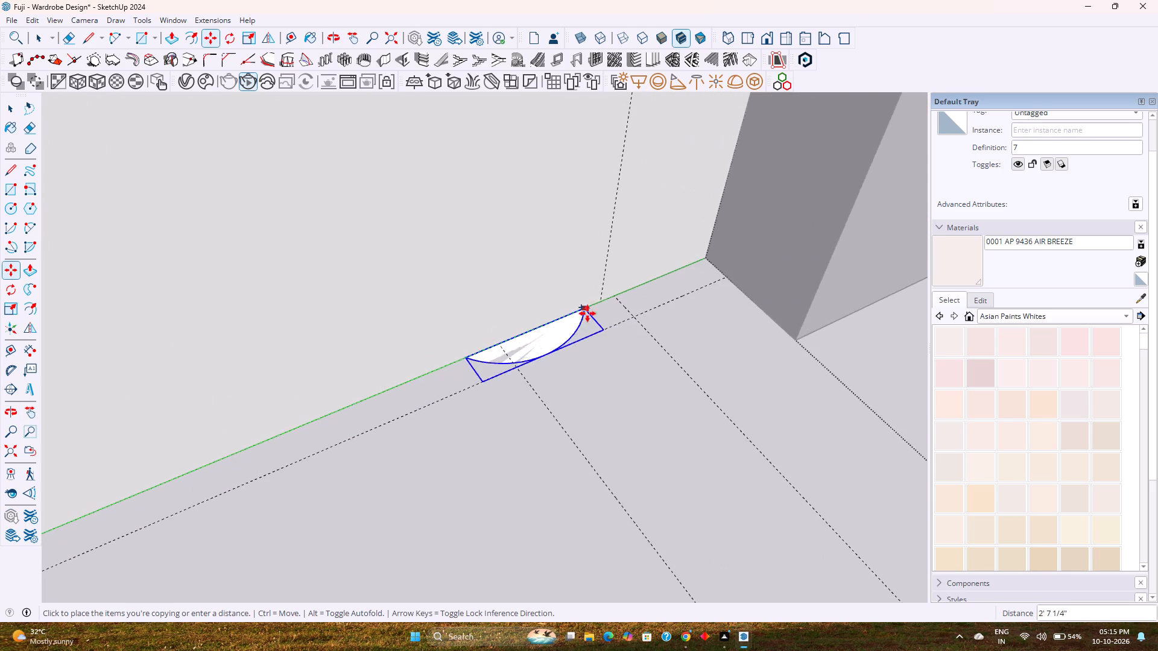
pyautogui.scroll(8, 587, 313)
pyautogui.click(638, 281)
# Divide the copy distance into evenly spaced arc components, trying 17 and 16 divisions and finishing with 15.
pyautogui.scroll(-3, 600, 307)
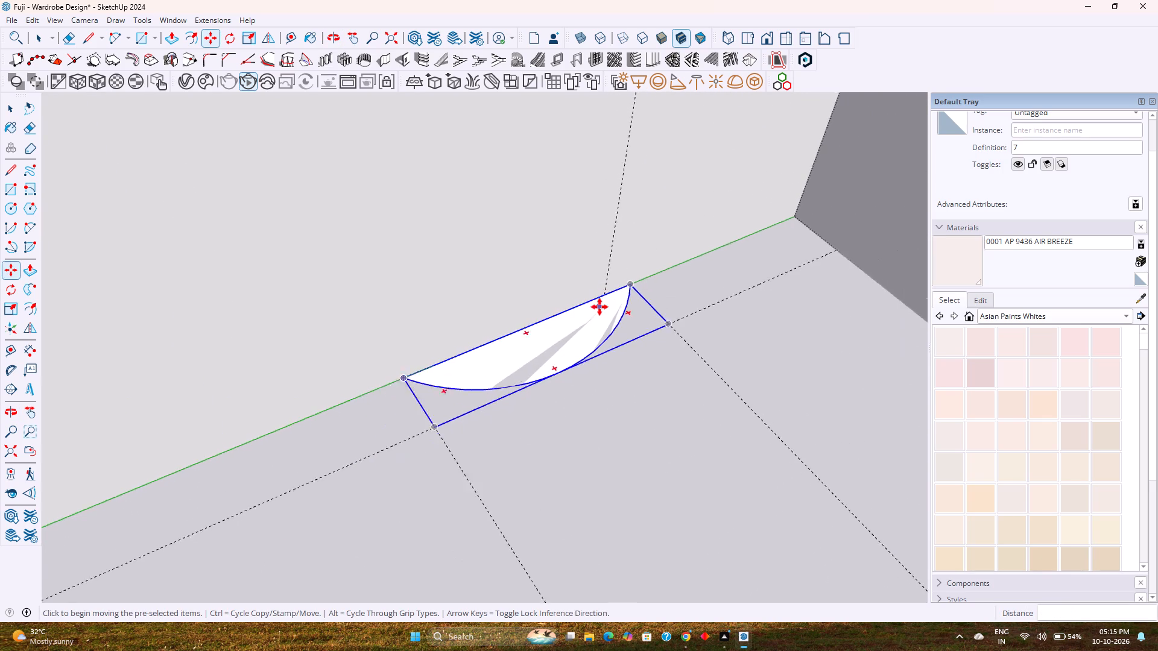
pyautogui.scroll(-11, 600, 307)
pyautogui.write('/17')
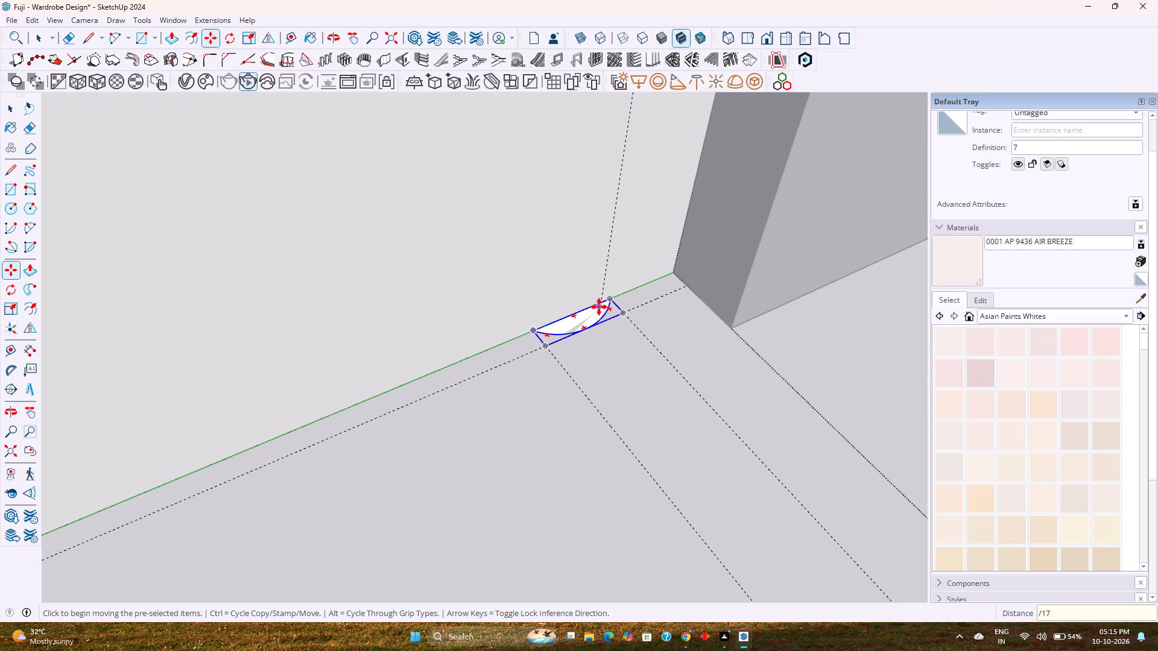
pyautogui.press('Return')
pyautogui.write('/16')
pyautogui.press('Return')
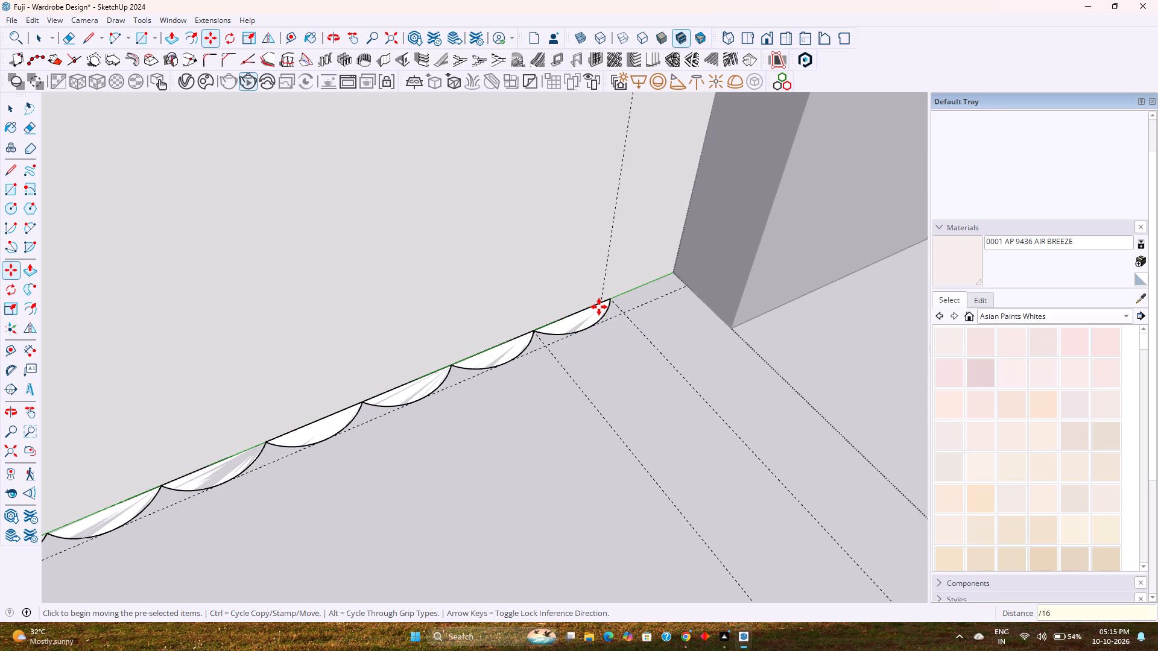
pyautogui.scroll(19, 568, 304)
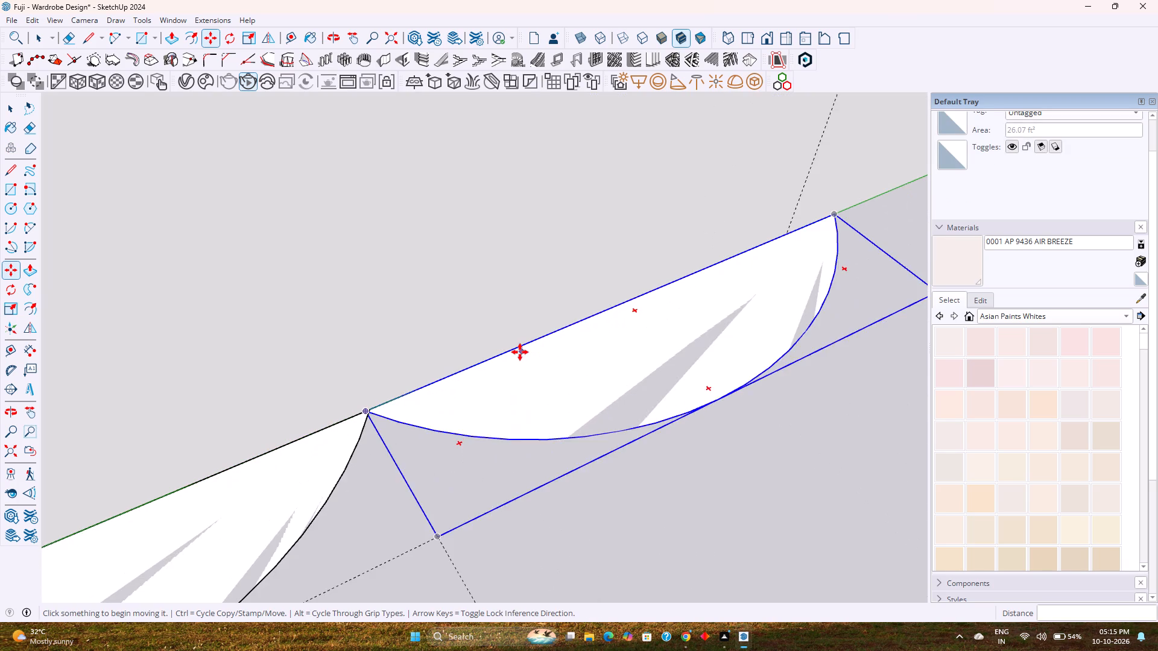
pyautogui.scroll(3, 520, 352)
pyautogui.write('/15')
pyautogui.press('Return')
pyautogui.scroll(-7, 518, 353)
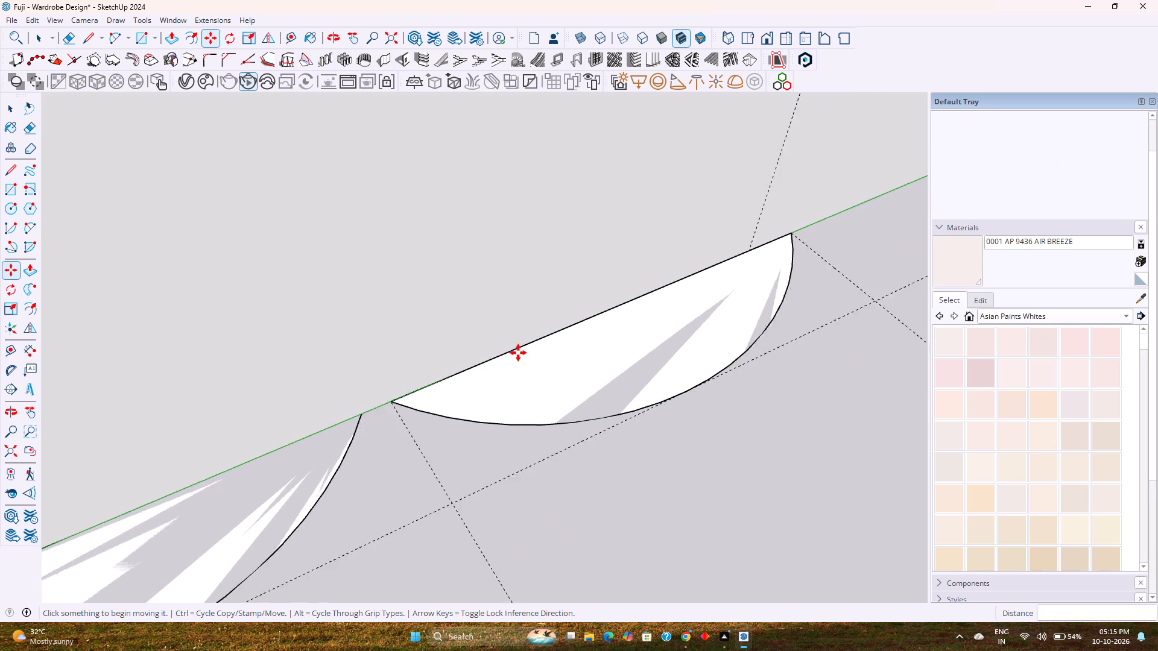
pyautogui.scroll(-20, 518, 353)
pyautogui.scroll(-14, 518, 353)
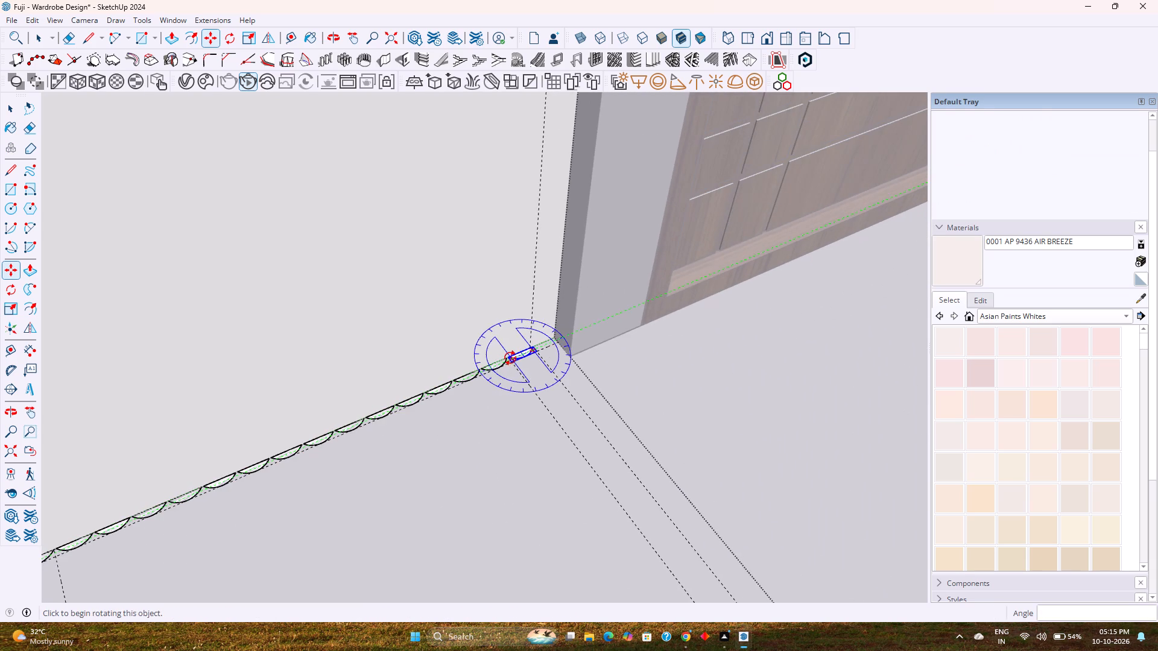
# Open the door-side arc component for editing and Push/Pull its face up 7'10".
pyautogui.press('space')
pyautogui.scroll(8, 514, 357)
pyautogui.doubleClick(526, 353)
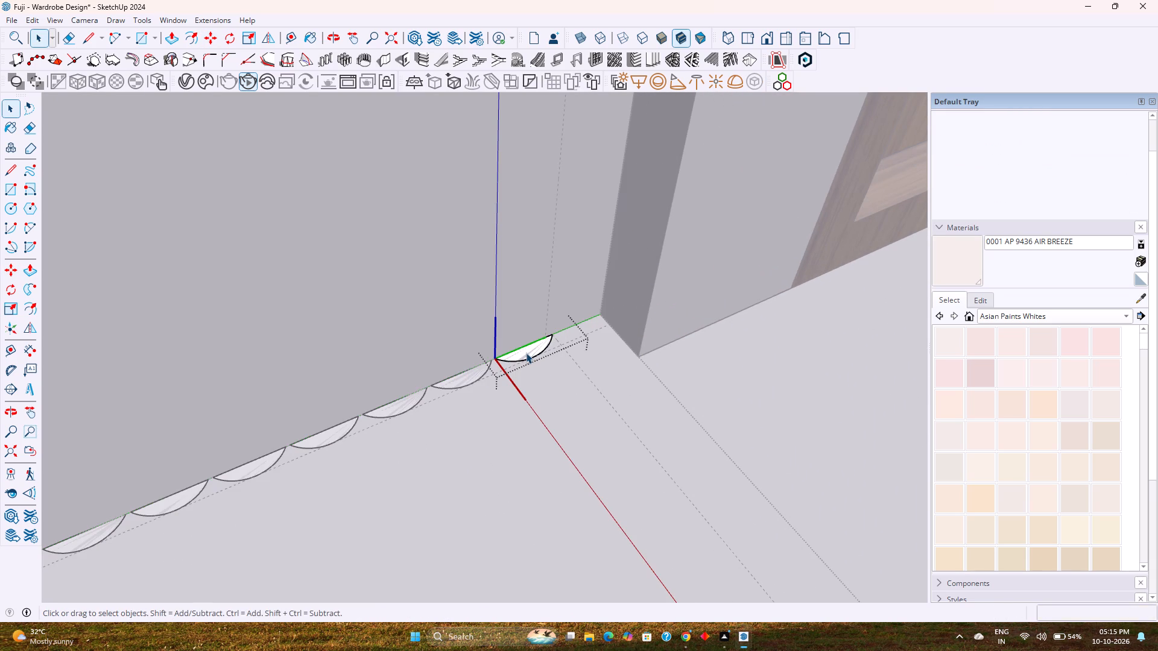
pyautogui.press('p')
pyautogui.click(540, 347)
pyautogui.scroll(-4, 548, 312)
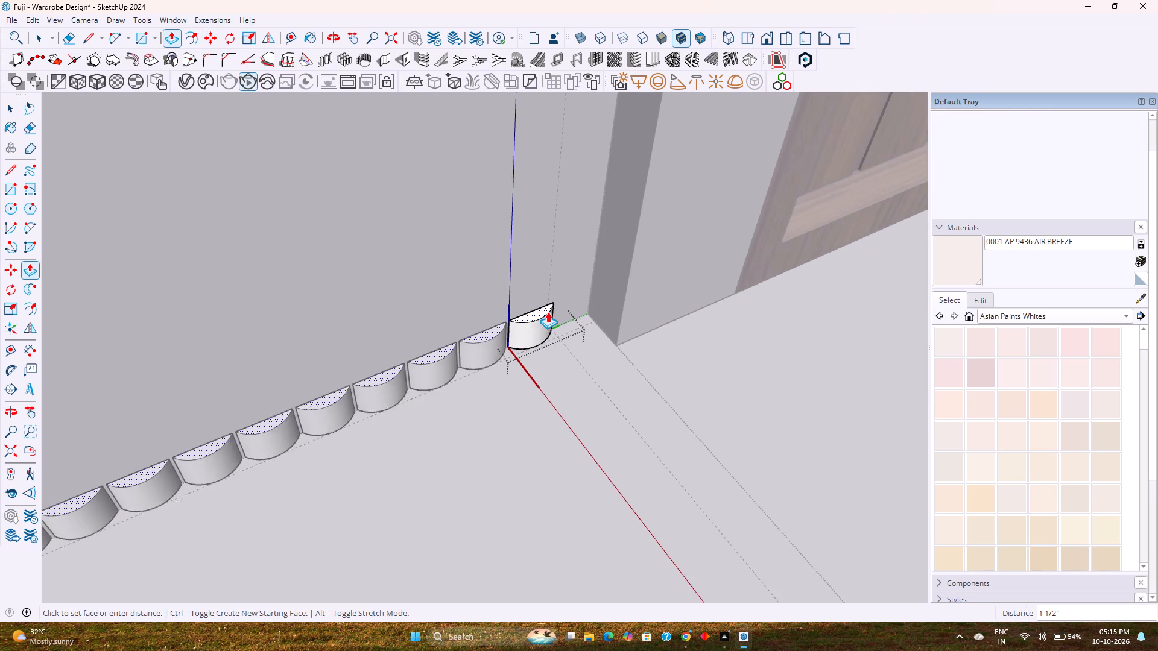
pyautogui.scroll(-10, 548, 312)
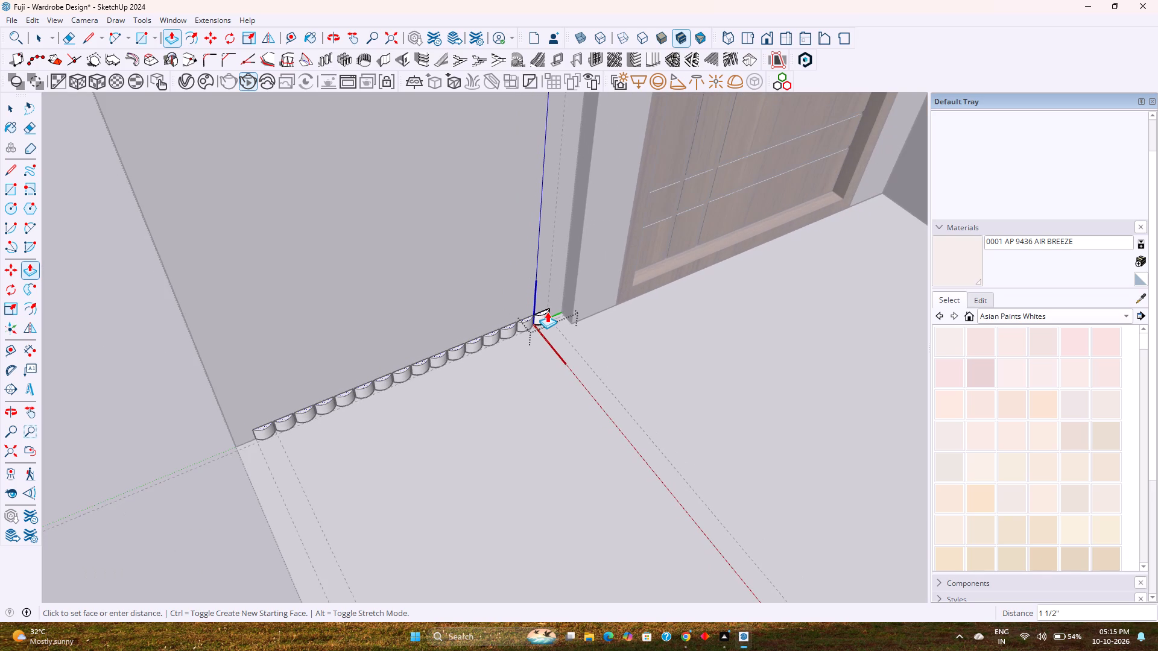
pyautogui.keyDown('shift'); pyautogui.moveTo(548, 313); pyautogui.dragTo(616, 429, button='middle'); pyautogui.keyUp('shift')
pyautogui.scroll(-10, 613, 295)
pyautogui.keyDown('shift'); pyautogui.moveTo(613, 295); pyautogui.dragTo(615, 453, button='middle'); pyautogui.keyUp('shift')
pyautogui.moveTo(604, 246); pyautogui.dragTo(603, 246, button='middle')
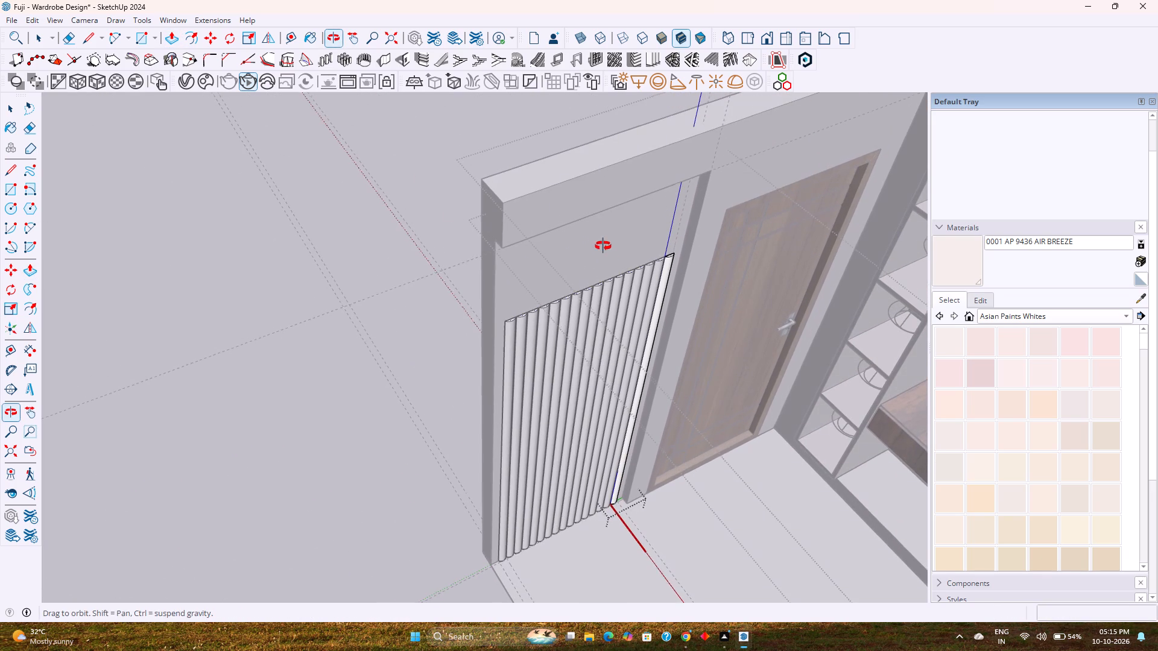
pyautogui.moveTo(603, 246); pyautogui.dragTo(615, 183, button='middle')
pyautogui.keyDown('shift'); pyautogui.moveTo(635, 201); pyautogui.dragTo(652, 348, button='middle'); pyautogui.keyUp('shift')
pyautogui.moveTo(653, 347); pyautogui.dragTo(639, 263, button='middle')
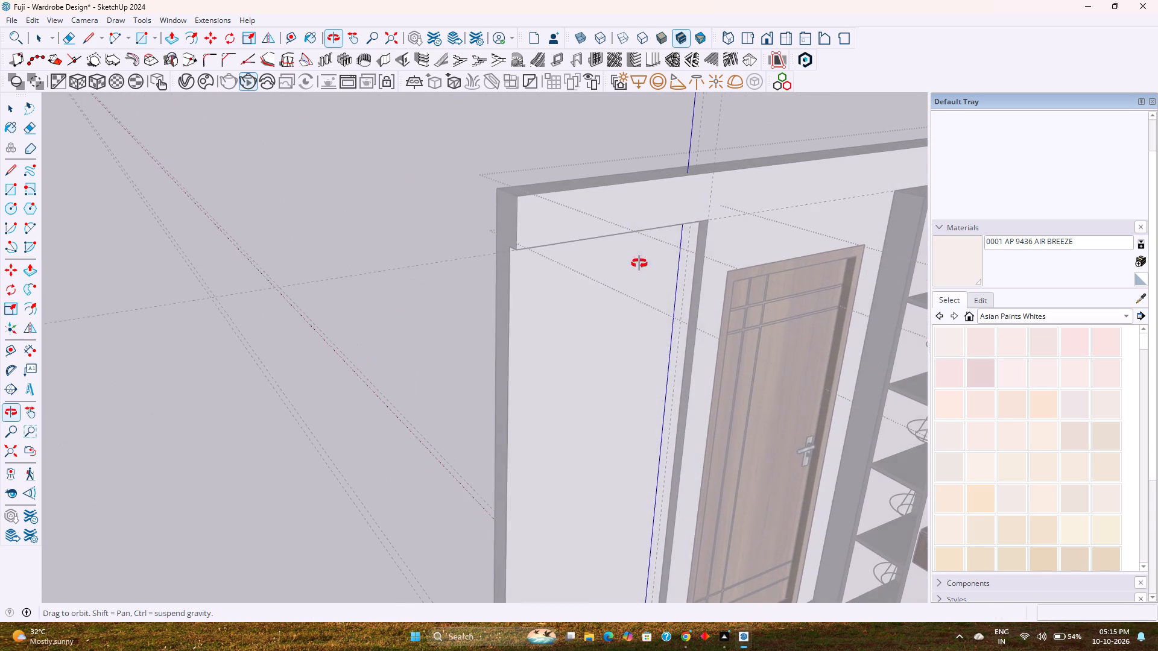
pyautogui.moveTo(639, 263); pyautogui.dragTo(639, 263, button='middle')
pyautogui.scroll(-7, 580, 295)
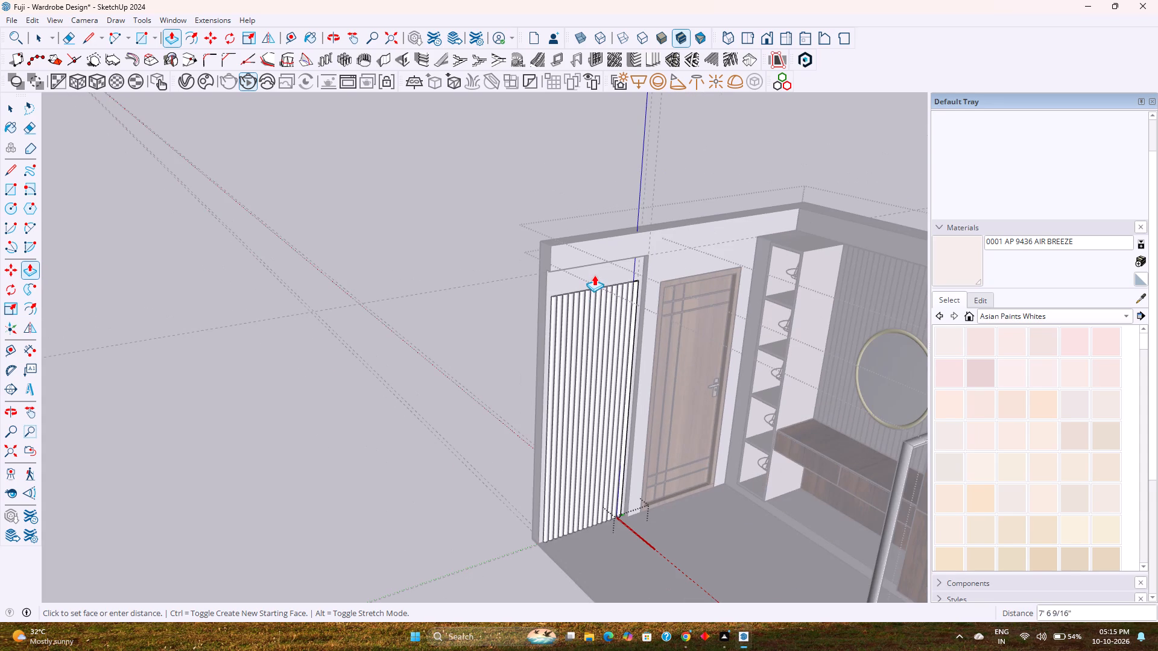
pyautogui.scroll(4, 594, 274)
pyautogui.keyDown('shift'); pyautogui.moveTo(594, 277); pyautogui.dragTo(604, 362, button='middle'); pyautogui.keyUp('shift')
pyautogui.moveTo(600, 366); pyautogui.dragTo(616, 291, button='middle')
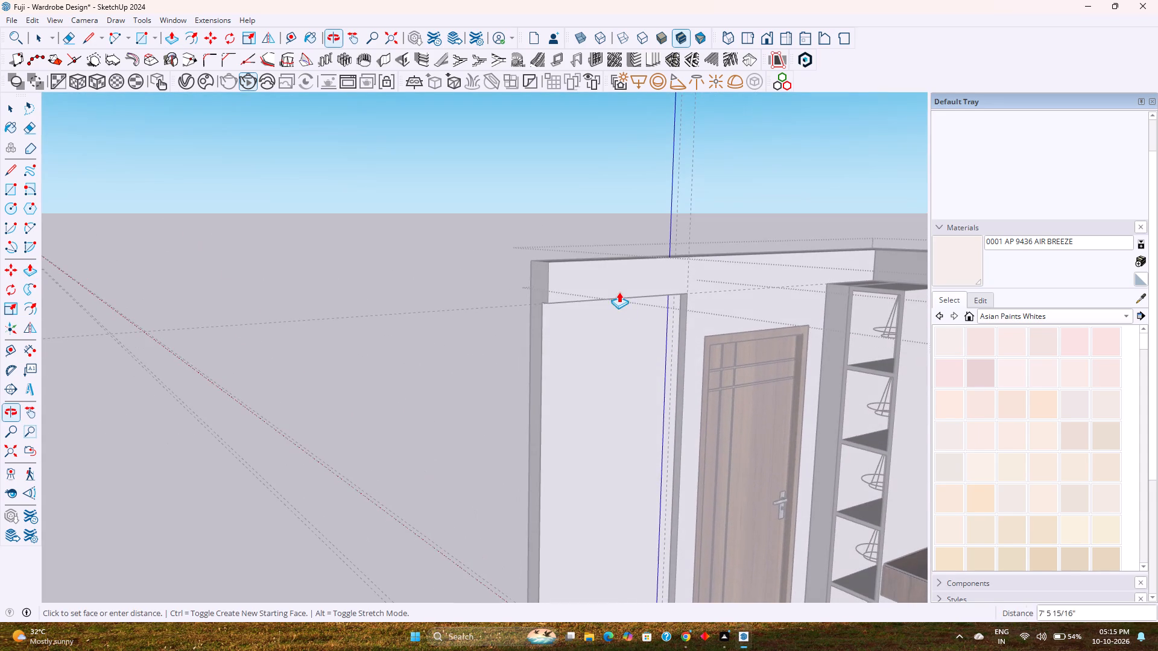
pyautogui.scroll(4, 625, 319)
pyautogui.moveTo(625, 318); pyautogui.dragTo(634, 292, button='middle')
pyautogui.scroll(1, 634, 292)
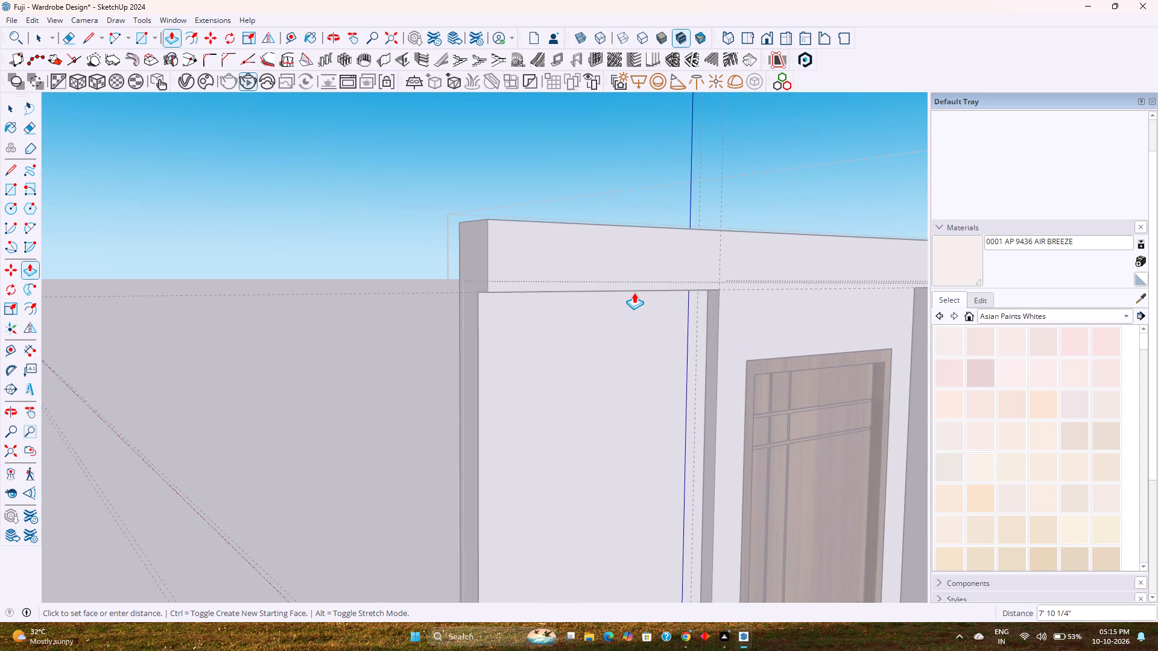
pyautogui.press('7')
pyautogui.press("'")
pyautogui.press('1')
pyautogui.press('0')
pyautogui.press('Return')
pyautogui.scroll(-3, 608, 343)
pyautogui.moveTo(608, 343); pyautogui.dragTo(485, 360, button='middle')
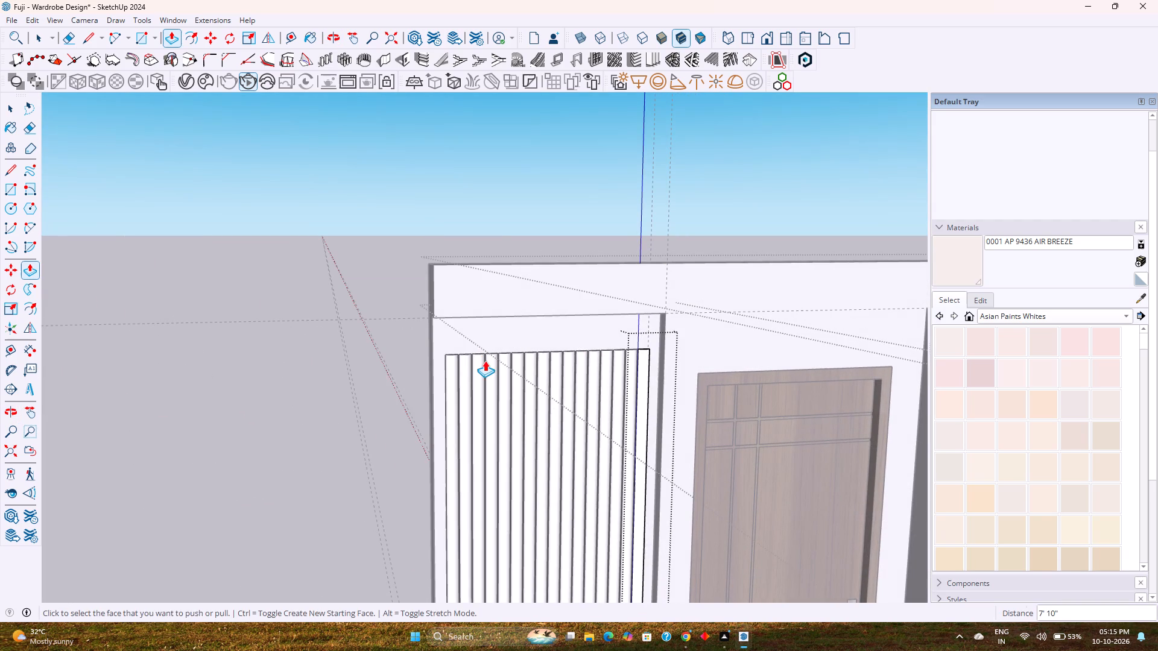
# Set the flutes' extrusion height to 8' and leave component editing.
pyautogui.press('8')
pyautogui.press("'")
pyautogui.press('Return')
pyautogui.moveTo(566, 347); pyautogui.dragTo(587, 332, button='middle')
pyautogui.press('space')
pyautogui.scroll(-5, 571, 339)
pyautogui.press('Escape')
# Move the standing rectangular frame group by its front bottom corner along the floor's front edge to just in front of the fluted panel.
pyautogui.scroll(-3, 559, 347)
pyautogui.moveTo(559, 347); pyautogui.dragTo(614, 327, button='middle')
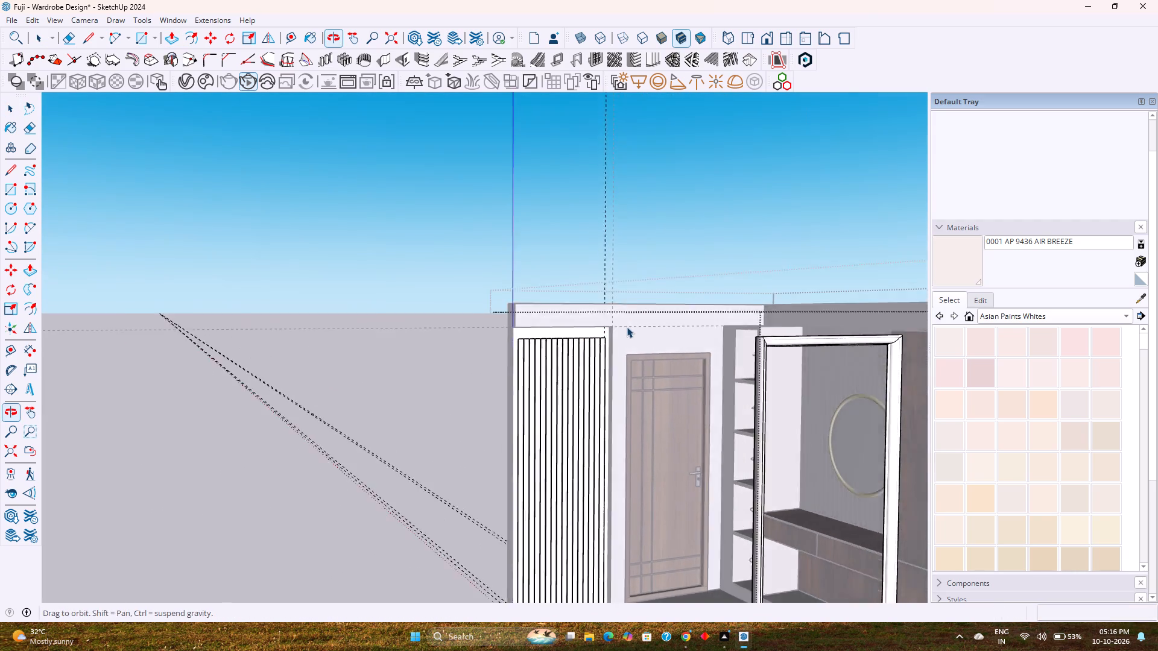
pyautogui.scroll(-5, 629, 327)
pyautogui.moveTo(628, 328); pyautogui.dragTo(707, 363, button='middle')
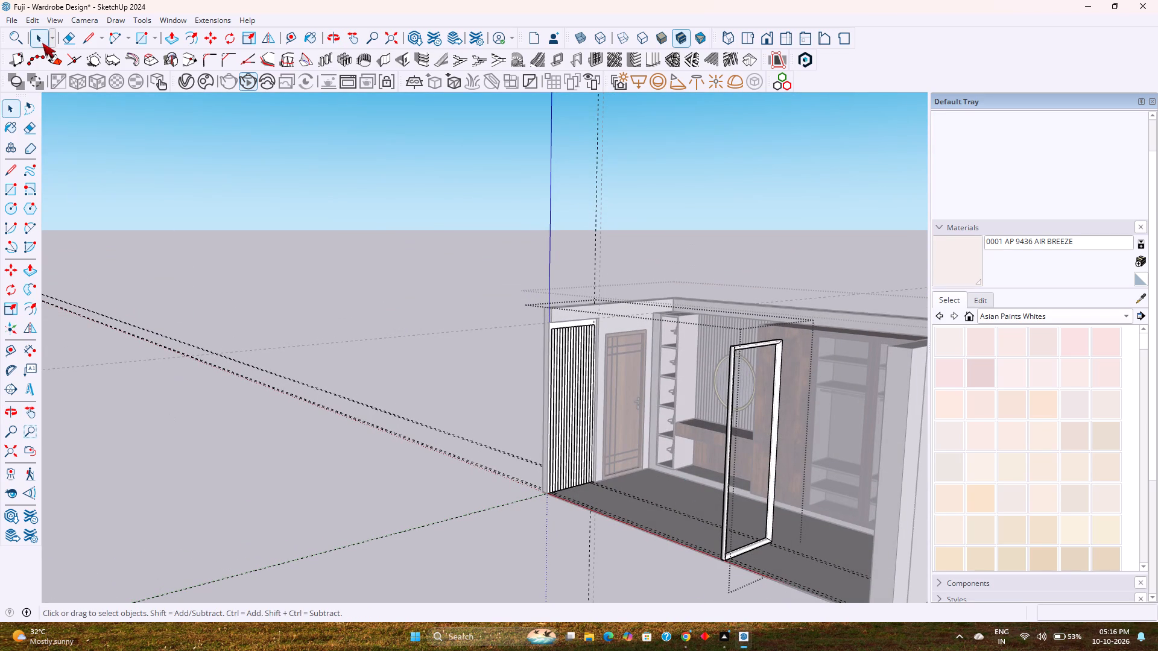
pyautogui.moveTo(583, 570); pyautogui.dragTo(801, 597, button='middle')
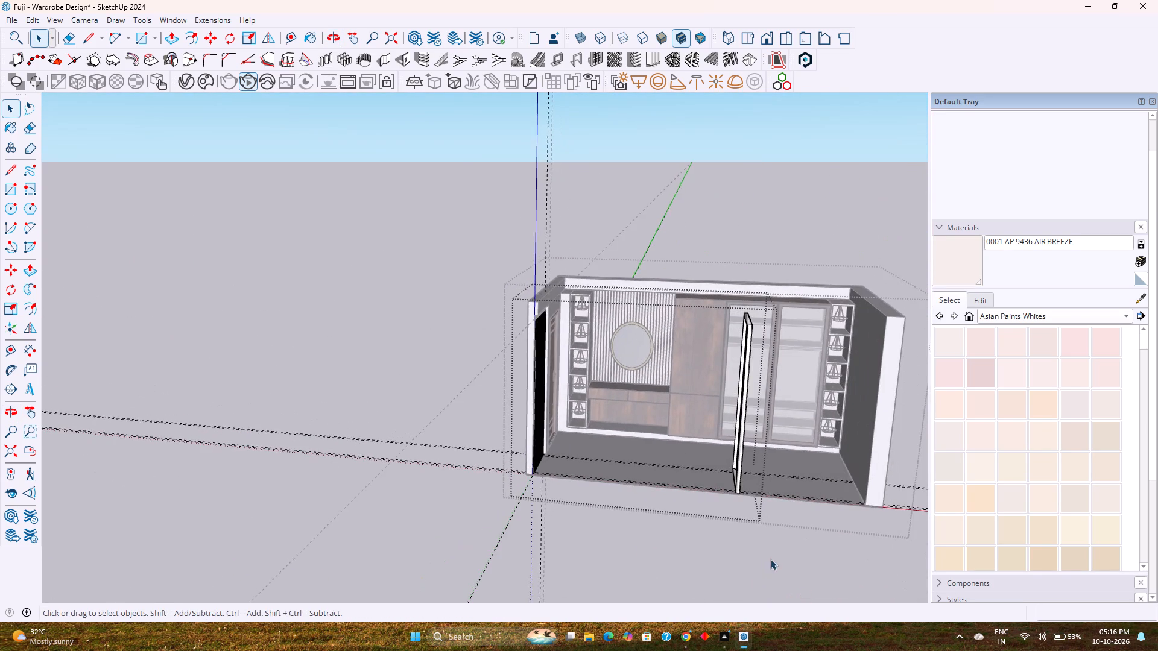
pyautogui.scroll(13, 748, 509)
pyautogui.click(735, 485)
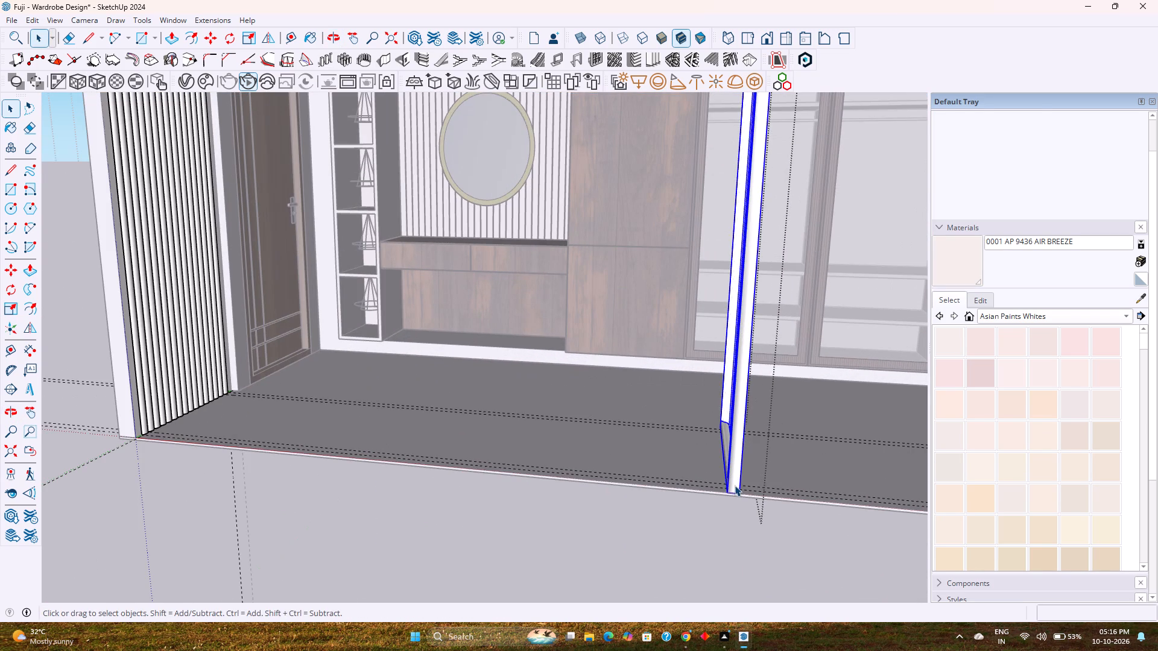
pyautogui.press('m')
pyautogui.scroll(5, 729, 491)
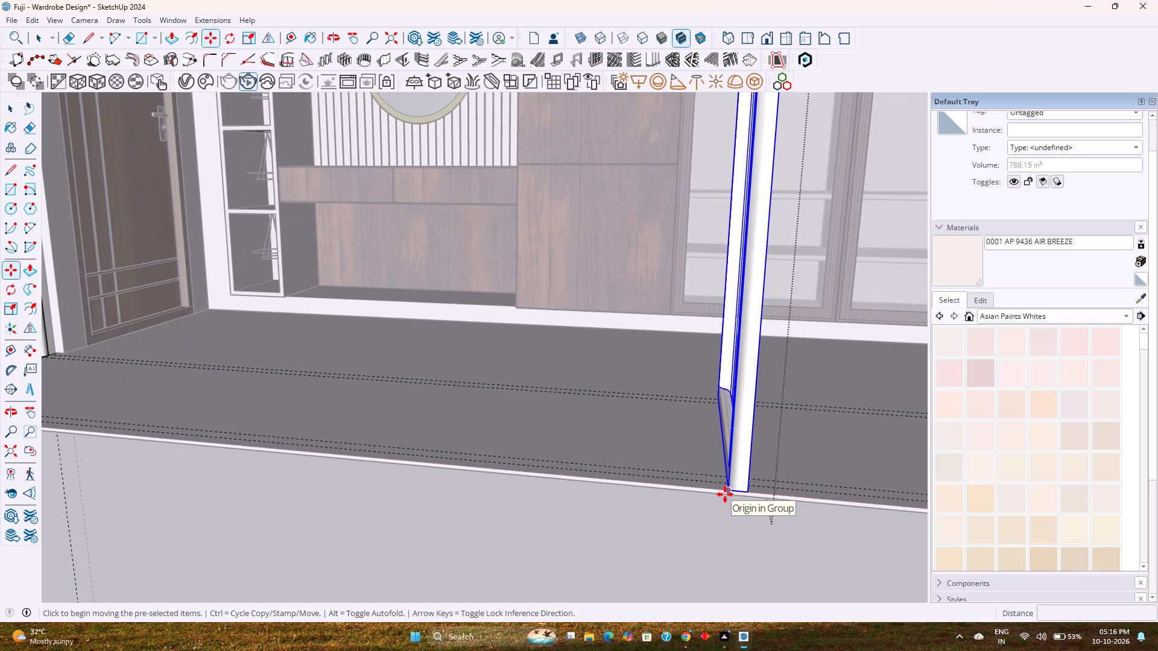
pyautogui.click(725, 494)
pyautogui.scroll(-6, 525, 495)
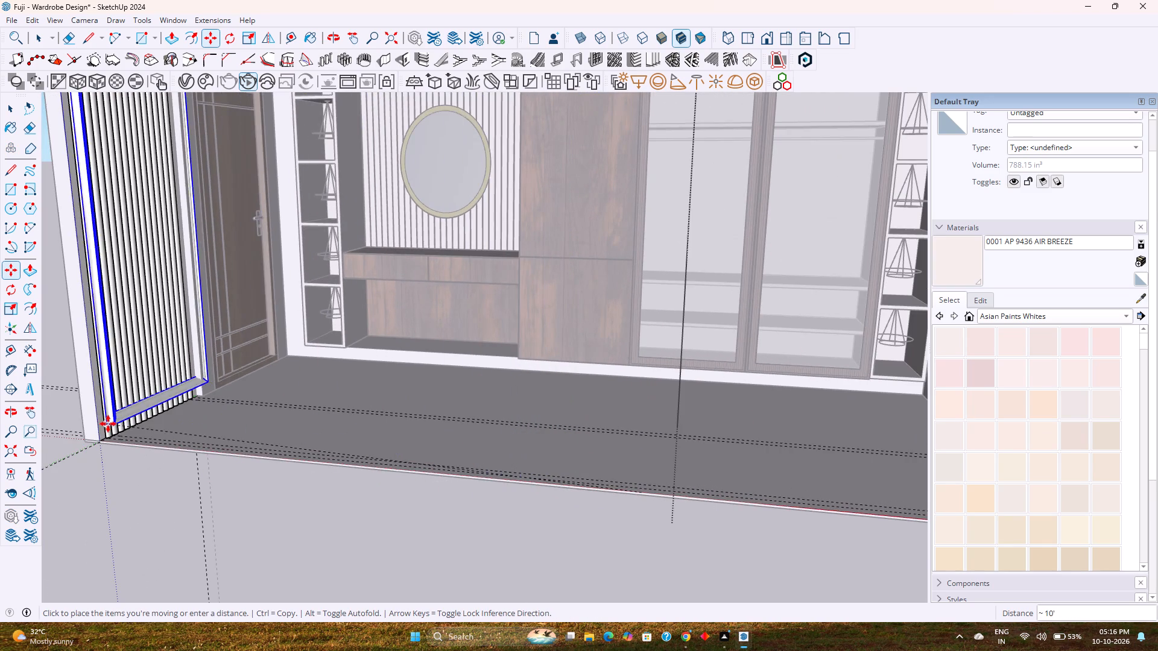
pyautogui.scroll(20, 102, 442)
pyautogui.scroll(1, 102, 442)
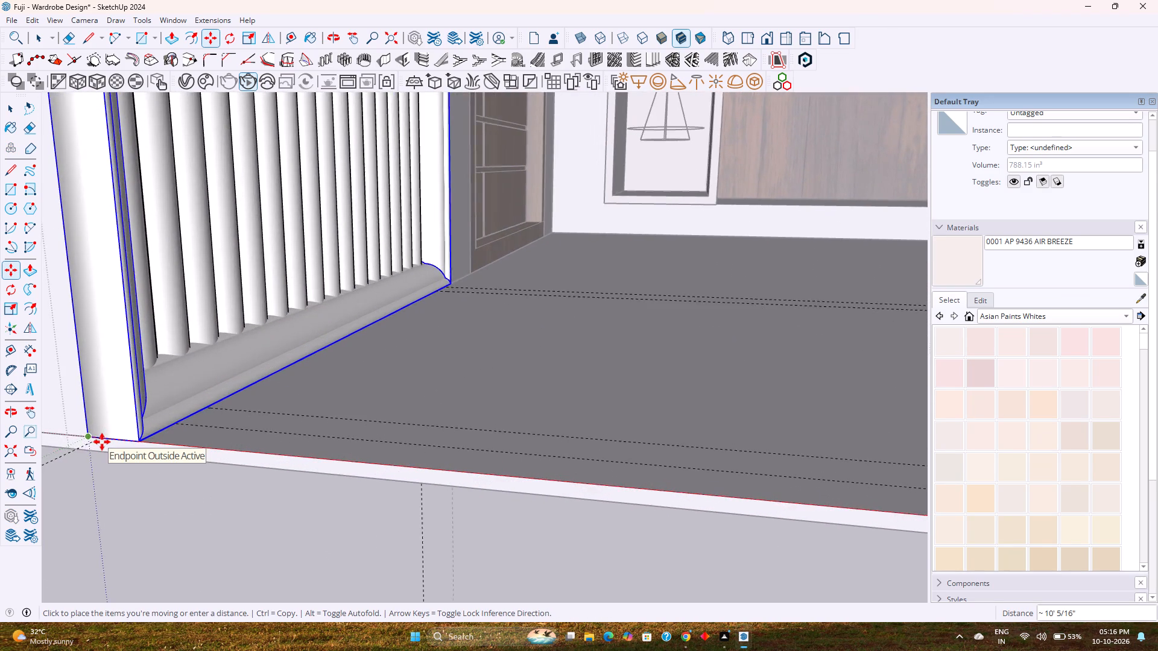
pyautogui.scroll(8, 102, 442)
pyautogui.moveTo(102, 442); pyautogui.dragTo(212, 445, button='middle')
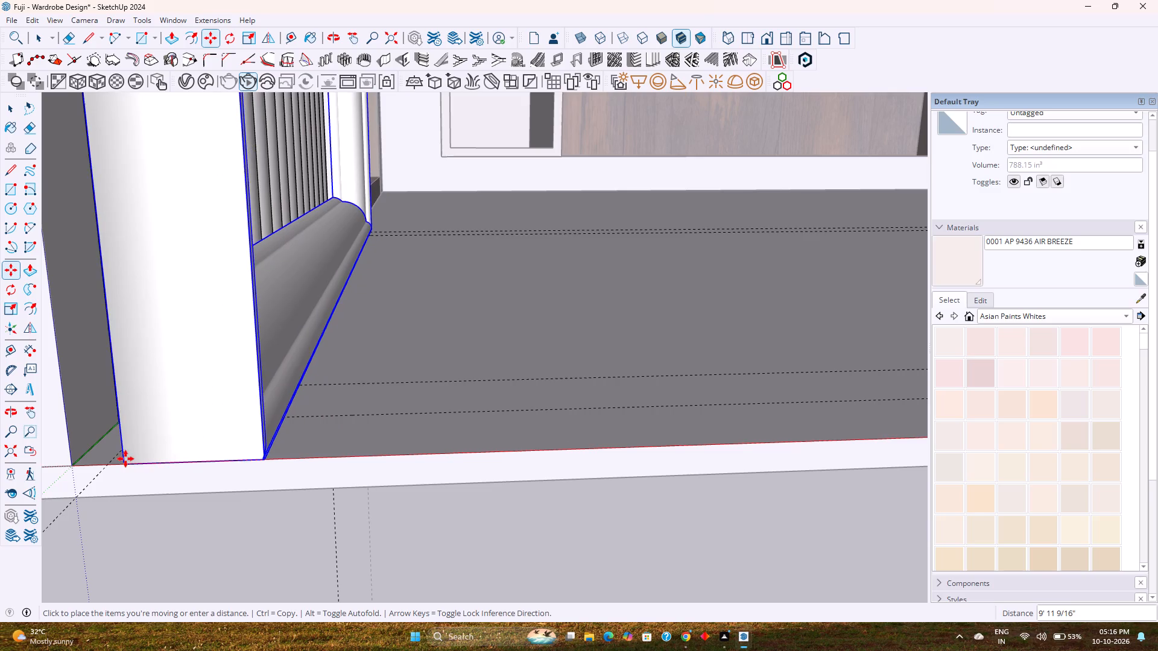
pyautogui.moveTo(119, 459); pyautogui.dragTo(162, 458, button='middle')
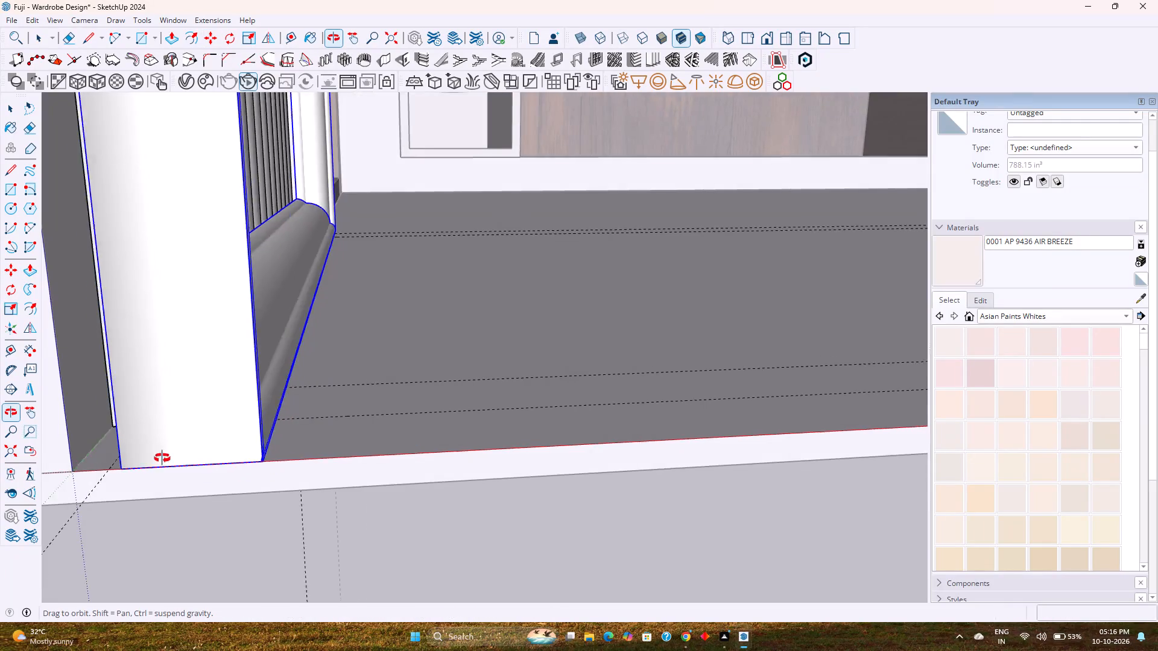
pyautogui.moveTo(162, 458); pyautogui.dragTo(280, 446, button='middle')
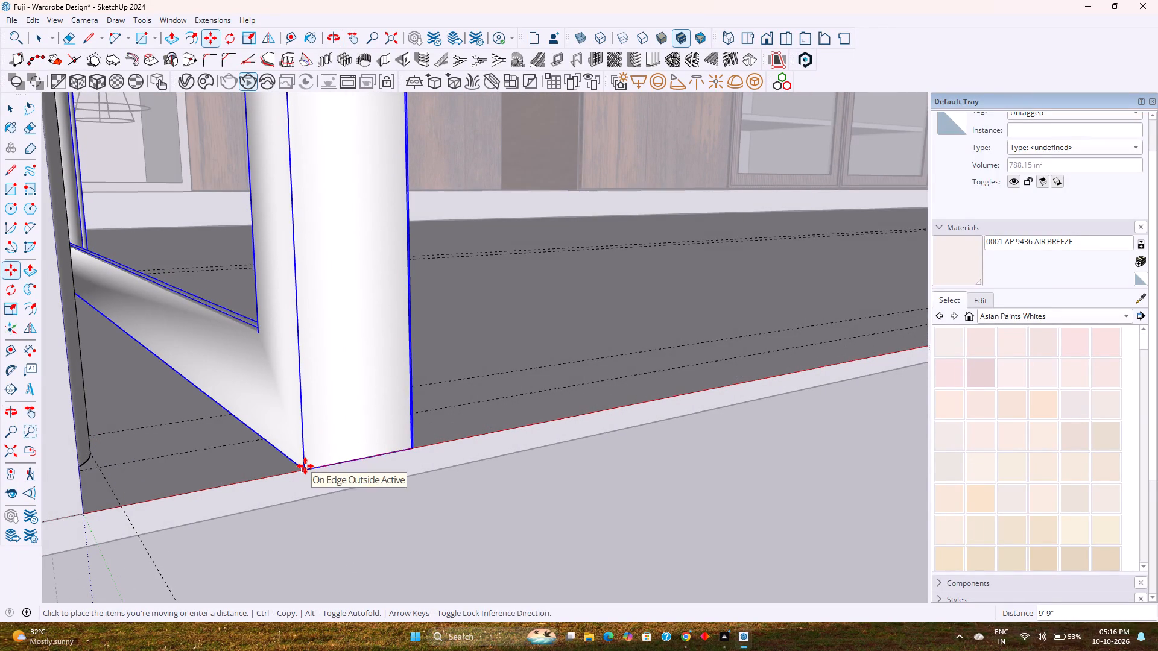
pyautogui.click(533, 431)
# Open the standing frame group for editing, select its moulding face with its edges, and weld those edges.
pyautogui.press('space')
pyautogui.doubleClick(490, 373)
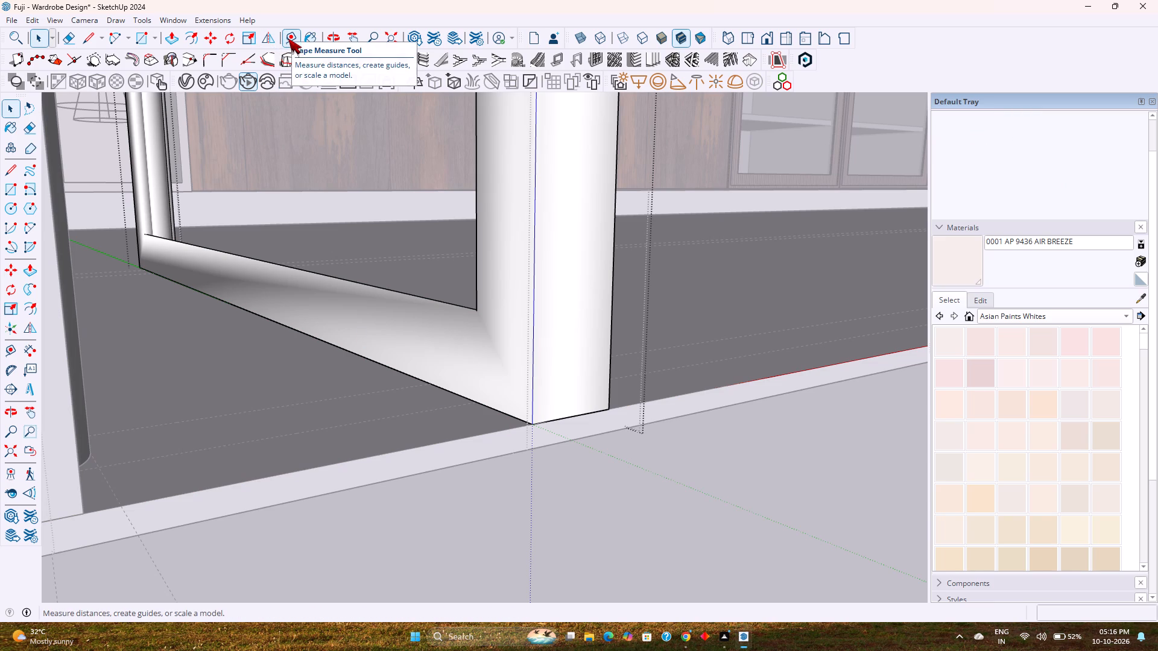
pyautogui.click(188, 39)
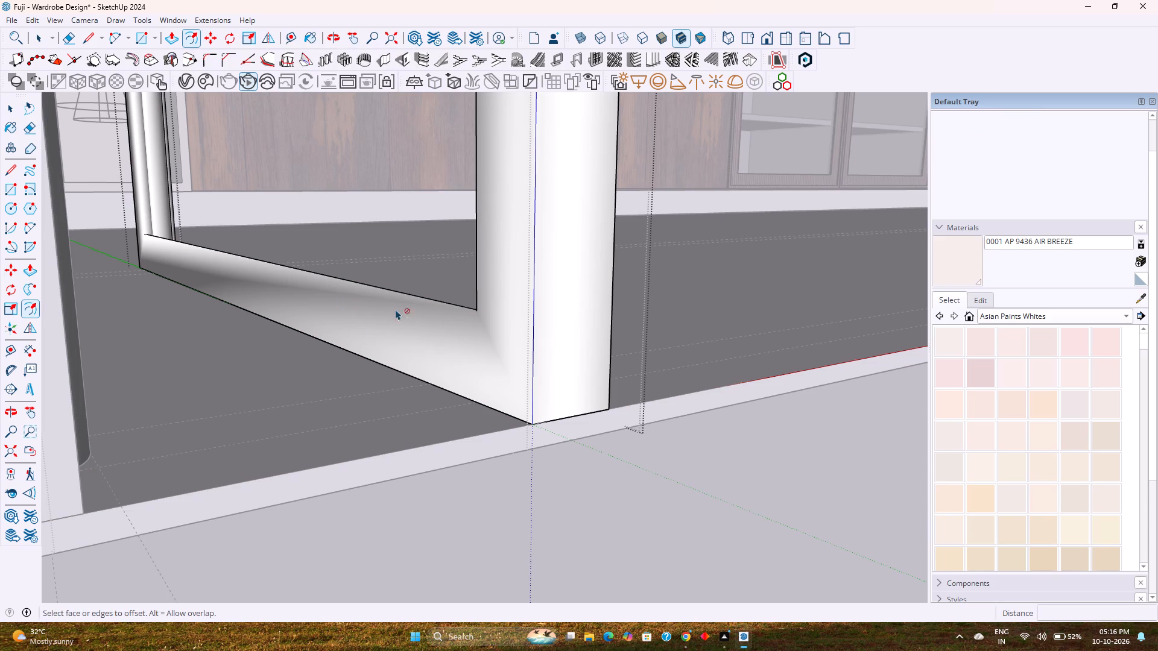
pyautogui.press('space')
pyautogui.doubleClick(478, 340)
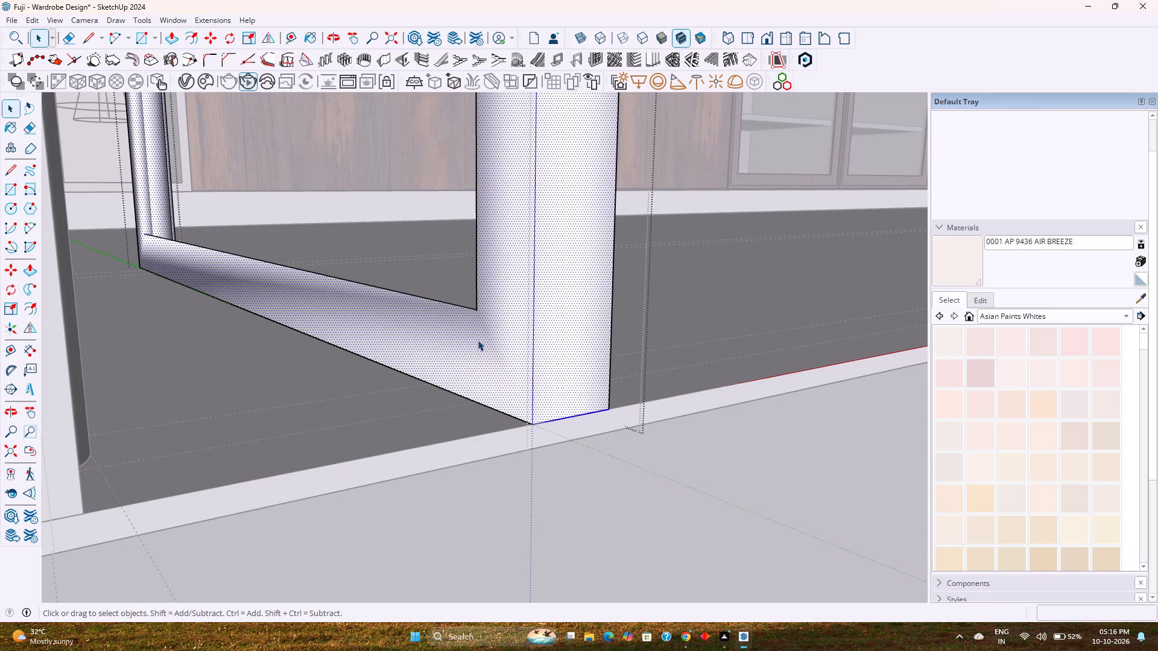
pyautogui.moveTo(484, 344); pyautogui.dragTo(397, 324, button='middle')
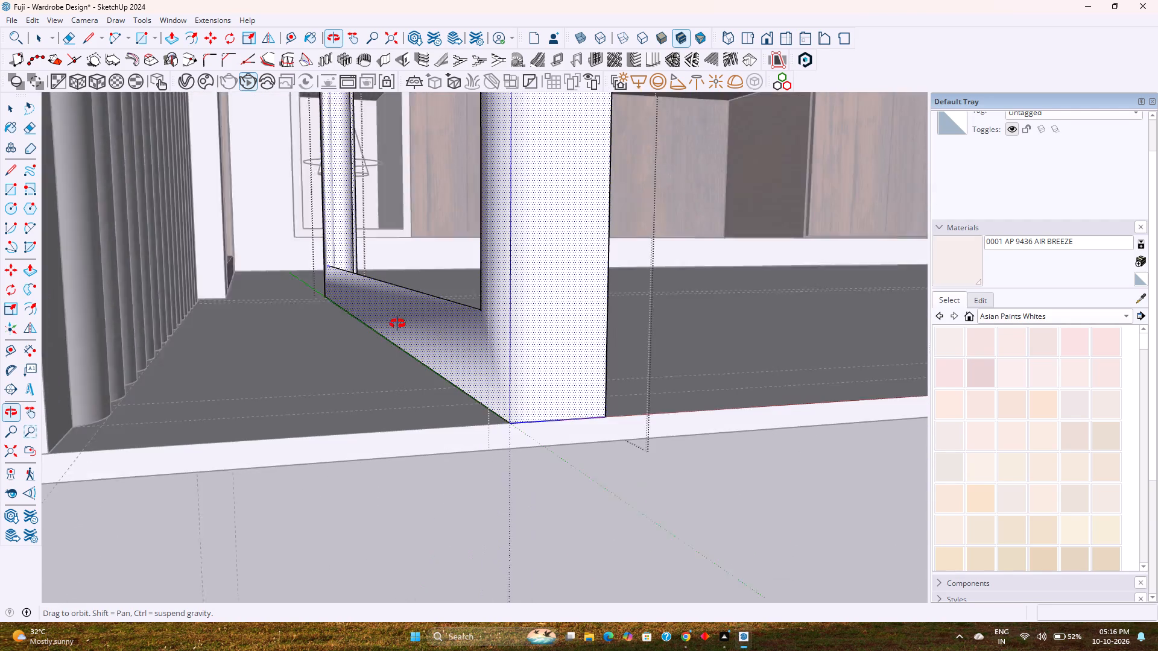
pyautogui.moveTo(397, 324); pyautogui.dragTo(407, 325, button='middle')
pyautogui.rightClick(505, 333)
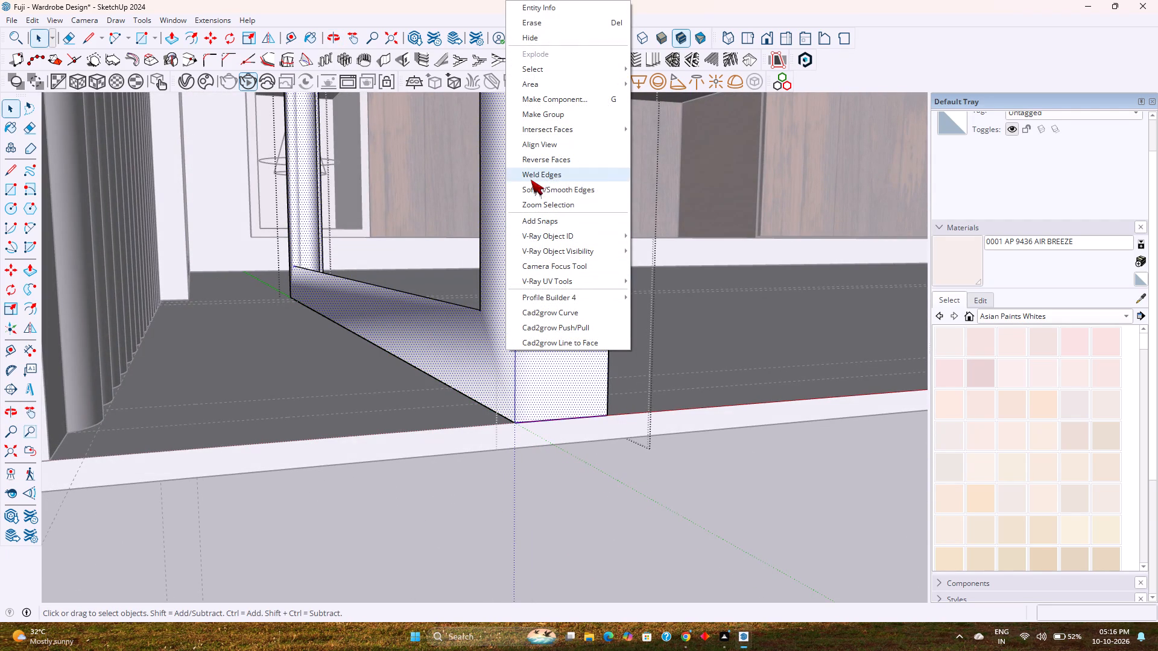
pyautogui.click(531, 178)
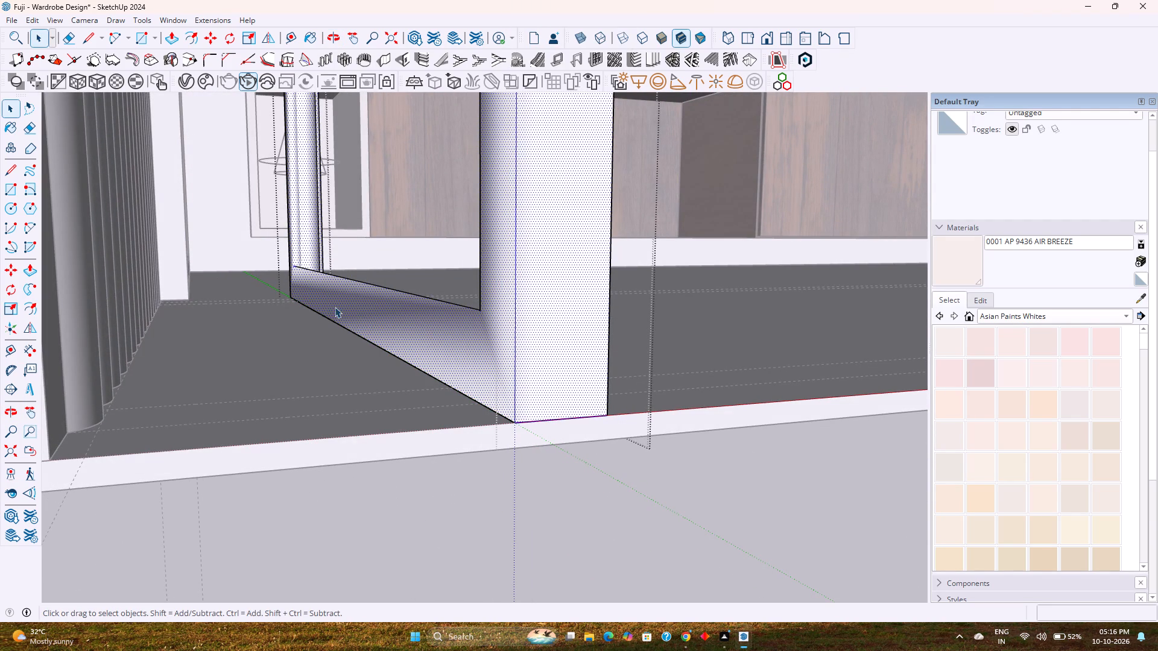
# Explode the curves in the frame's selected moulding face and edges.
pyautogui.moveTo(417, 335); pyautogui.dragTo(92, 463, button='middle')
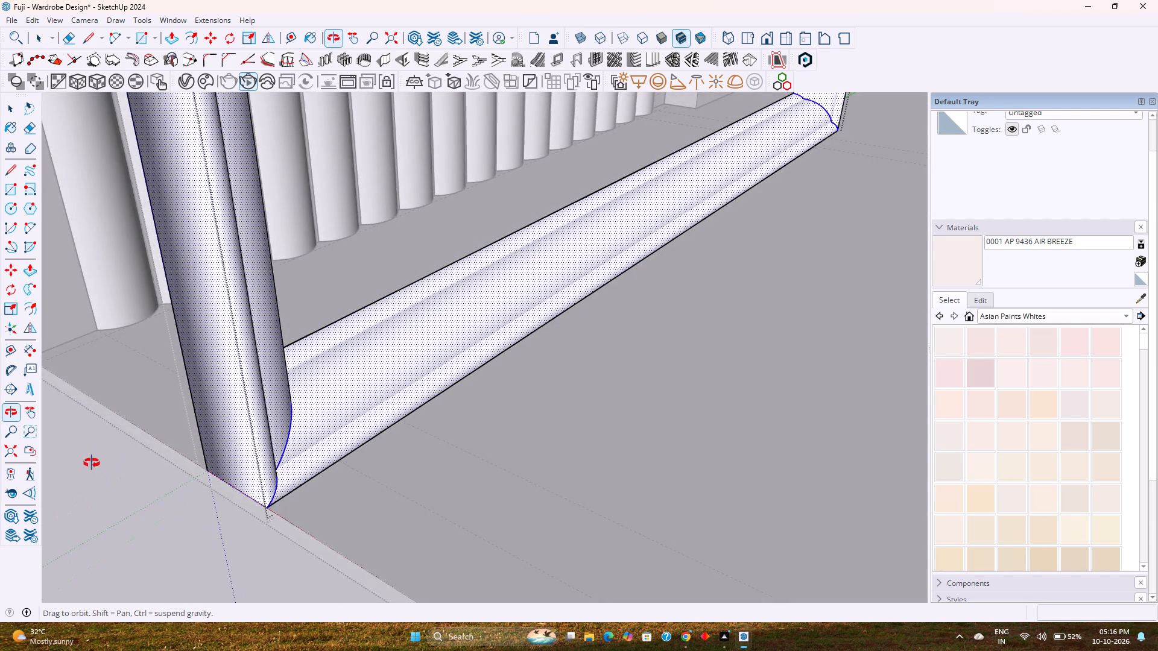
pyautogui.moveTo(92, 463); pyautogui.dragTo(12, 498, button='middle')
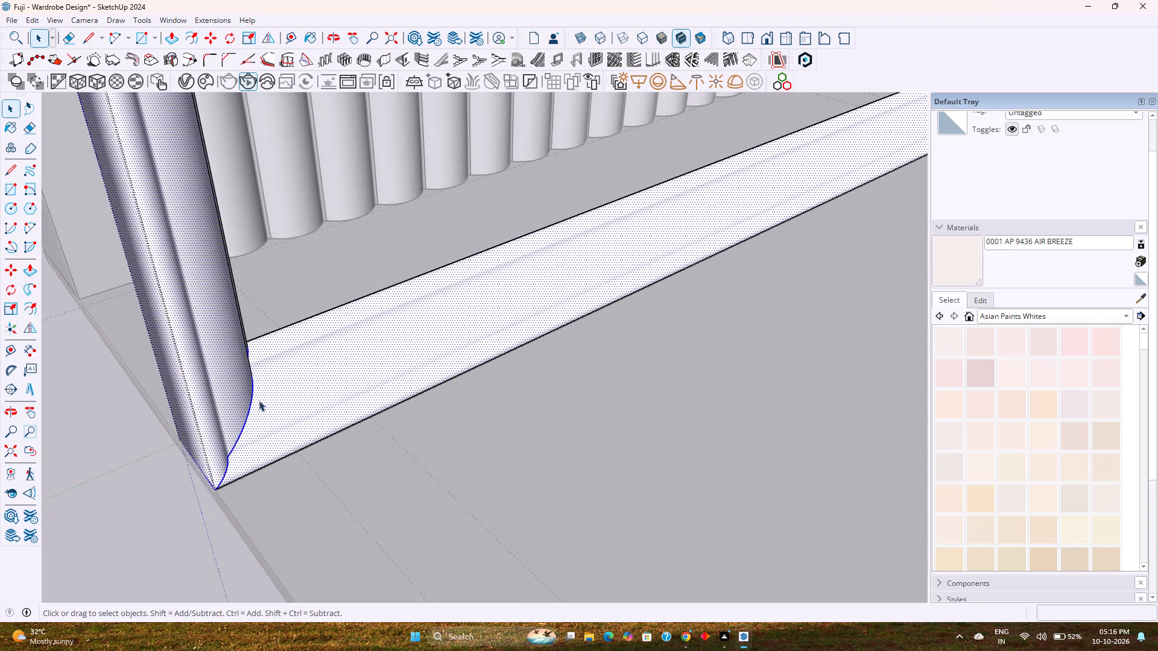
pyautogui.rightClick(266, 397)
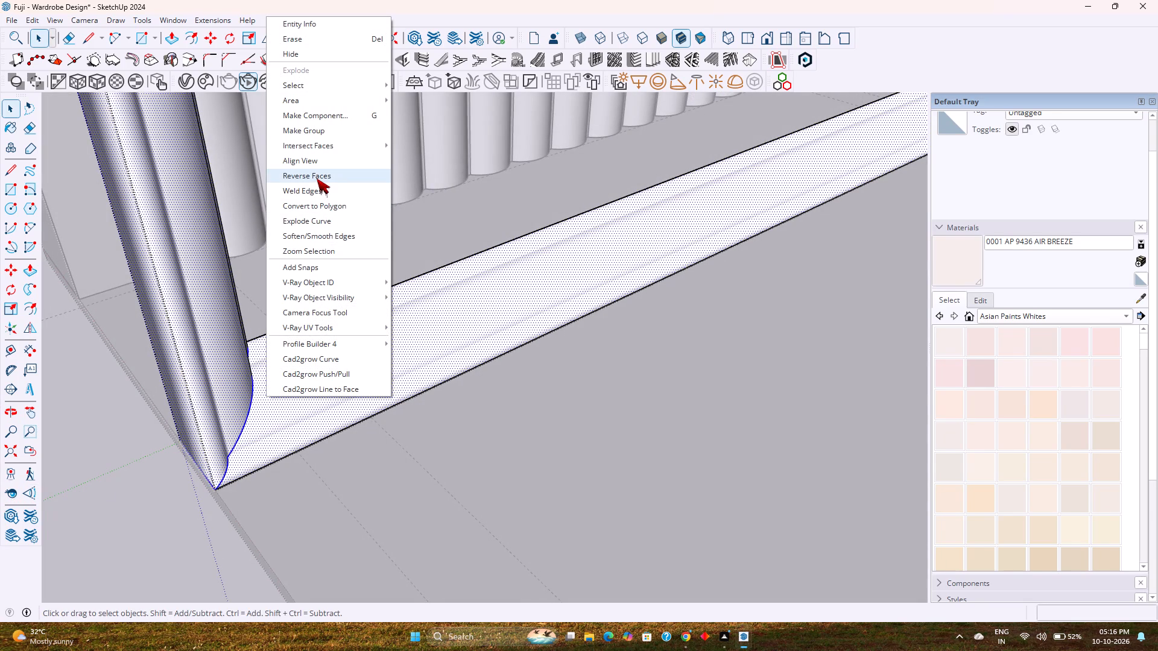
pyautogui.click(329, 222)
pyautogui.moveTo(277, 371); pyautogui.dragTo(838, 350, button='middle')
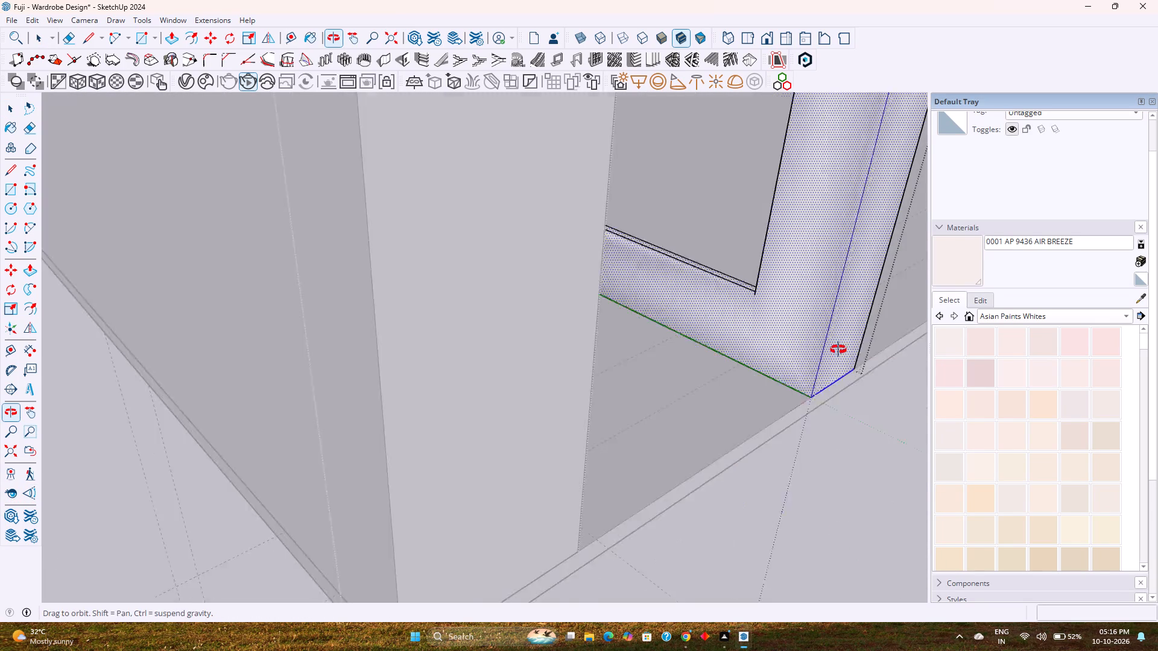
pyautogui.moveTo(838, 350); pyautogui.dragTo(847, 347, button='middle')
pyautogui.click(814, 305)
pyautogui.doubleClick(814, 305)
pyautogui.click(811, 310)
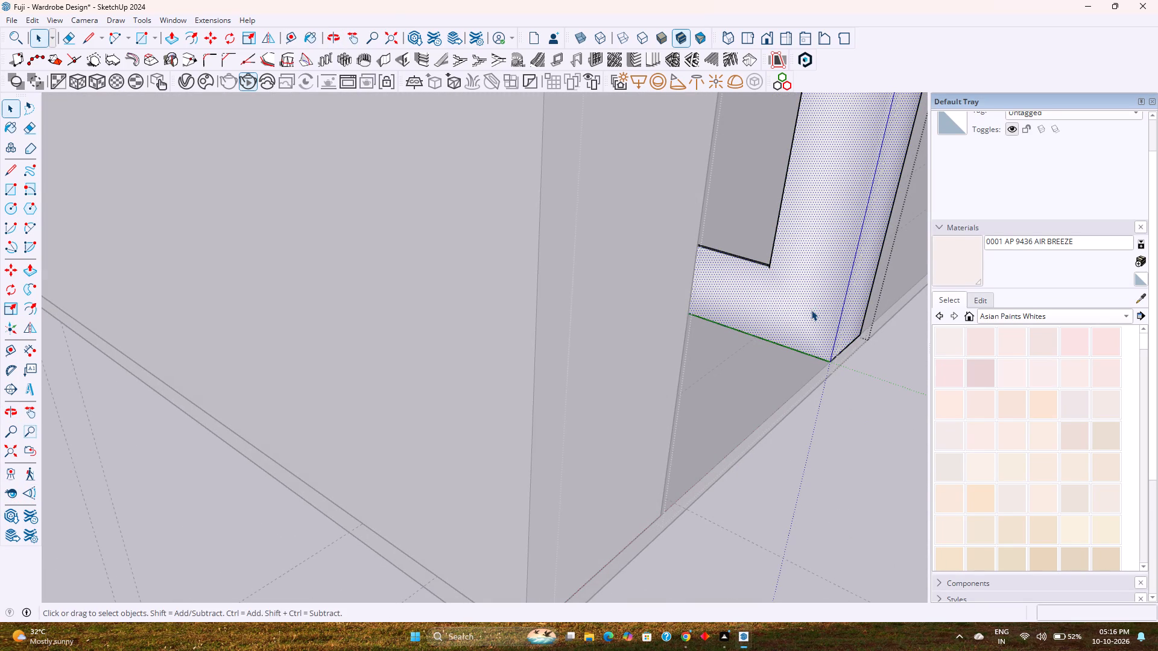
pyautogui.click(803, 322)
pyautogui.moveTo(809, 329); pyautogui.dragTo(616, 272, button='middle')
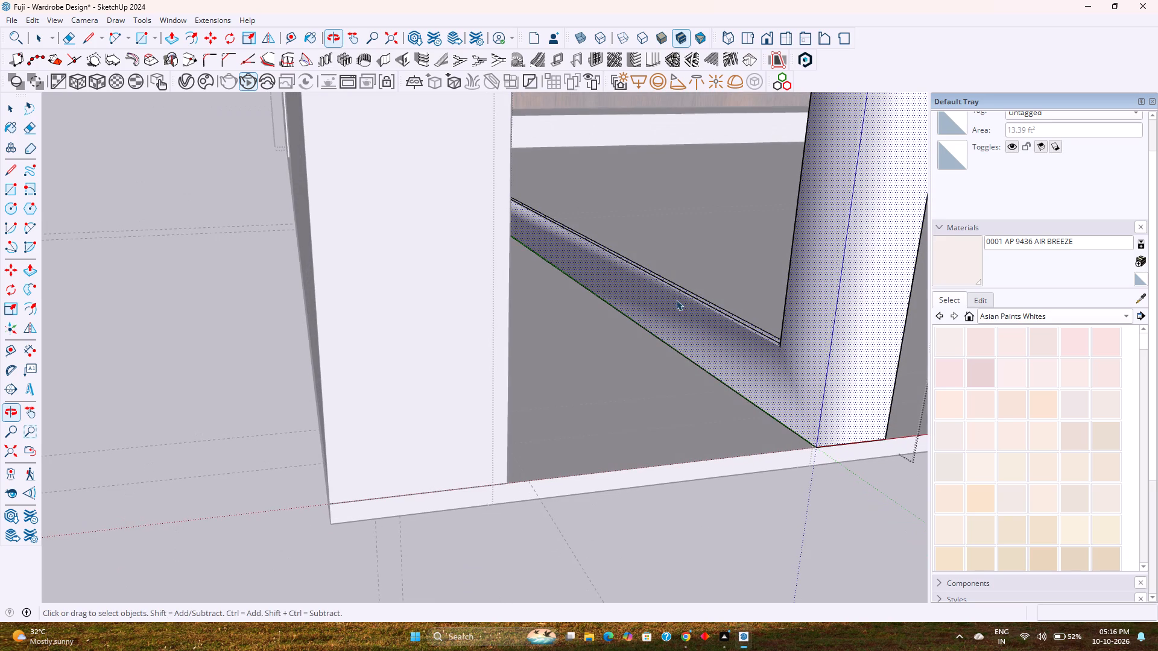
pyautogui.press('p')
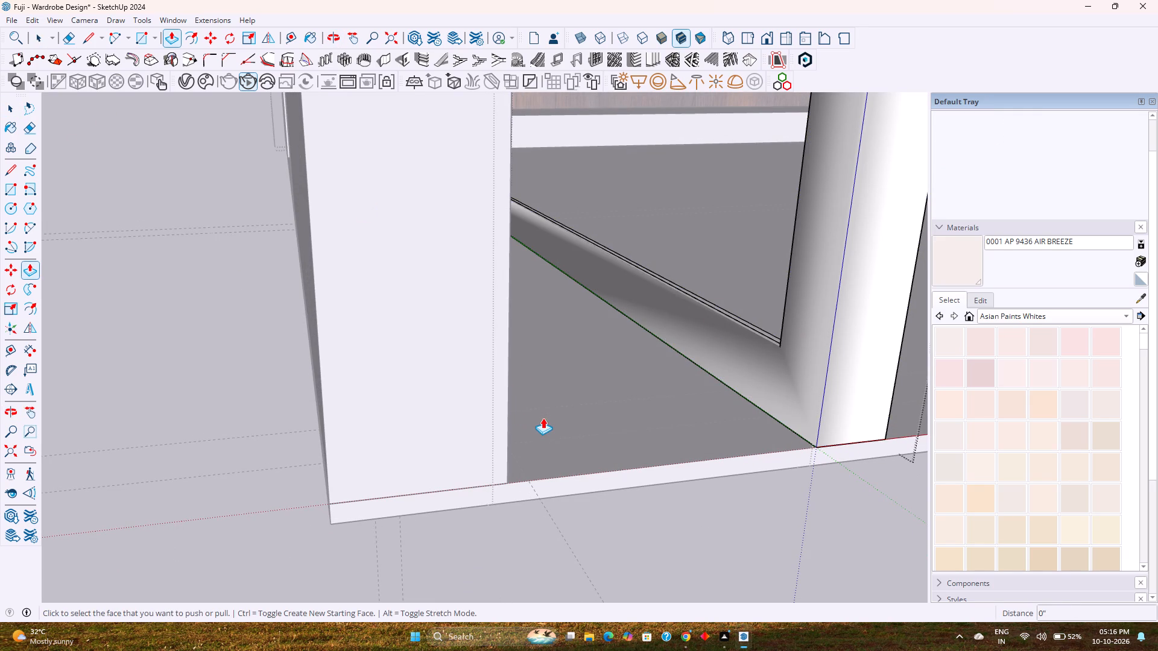
# Undo the frame and flute work back to the moulding profile outline, before its sweep around the wall face.
pyautogui.hotkey('ctrl', 'z')
pyautogui.hotkey('ctrl', 'z')
pyautogui.hotkey('ctrl', 'z')
pyautogui.hotkey('ctrl', 'z')
pyautogui.hotkey('ctrl', 'z')
pyautogui.scroll(-1, 598, 433)
pyautogui.moveTo(598, 433); pyautogui.dragTo(539, 446, button='middle')
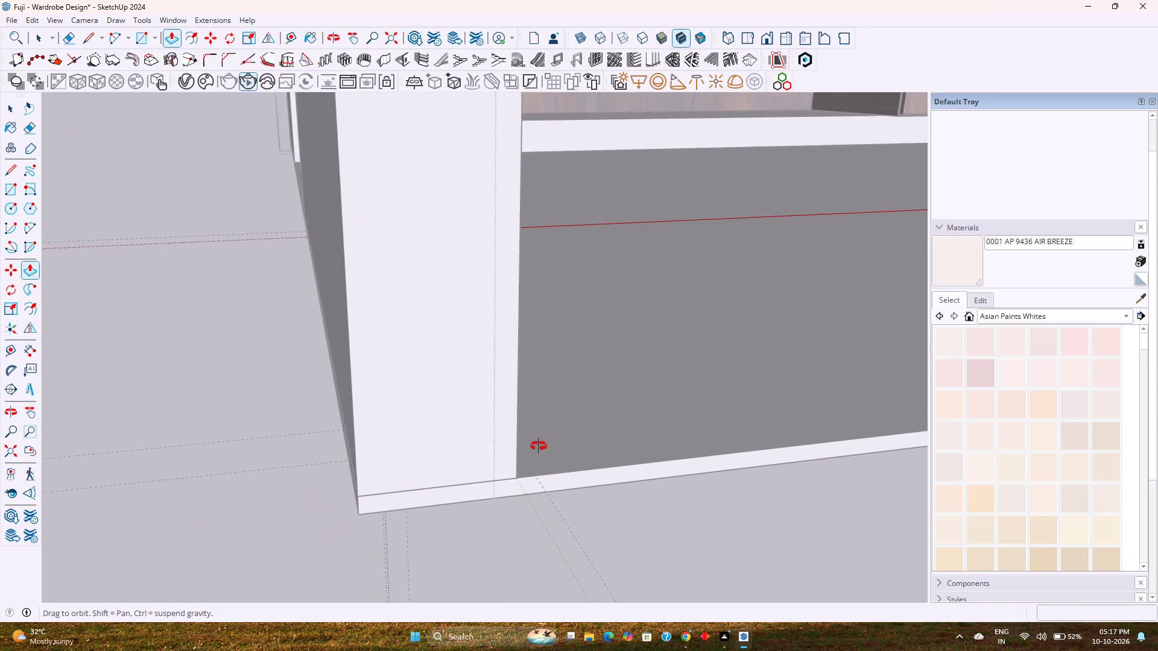
pyautogui.moveTo(539, 446); pyautogui.dragTo(326, 444, button='middle')
pyautogui.scroll(-10, 335, 438)
pyautogui.hotkey('ctrl', 'z')
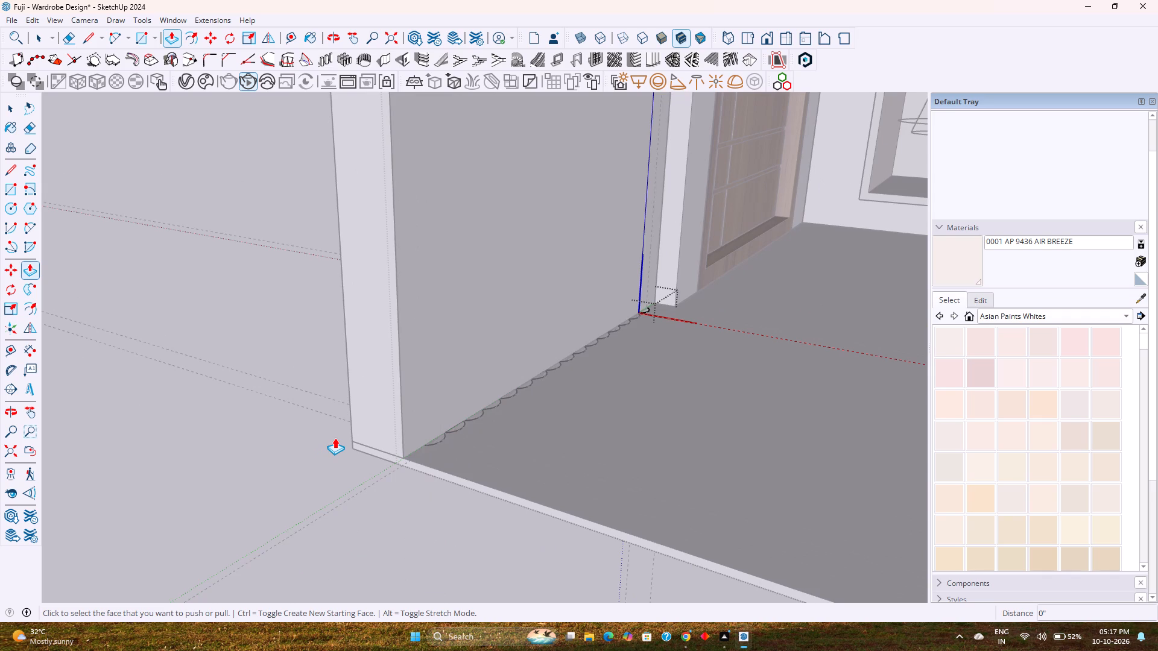
pyautogui.hotkey('ctrl', 'z')
pyautogui.hotkey('ctrl', 'z')
pyautogui.hotkey('ctrl', 'z')
pyautogui.hotkey('ctrl', 'z')
pyautogui.hotkey('ctrl', 'z')
pyautogui.hotkey('ctrl', 'z')
pyautogui.hotkey('ctrl', 'z')
pyautogui.hotkey('ctrl', 'z')
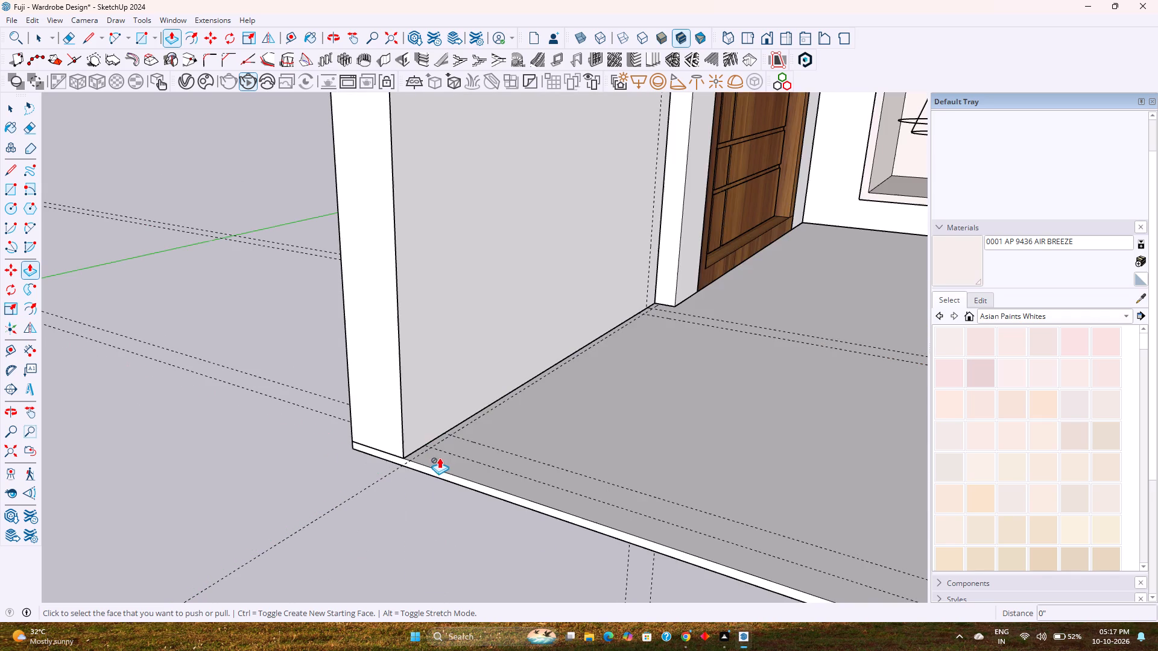
pyautogui.hotkey('ctrl', 'z')
pyautogui.hotkey('ctrl', 'z')
pyautogui.hotkey('ctrl', 'z')
pyautogui.hotkey('ctrl', 'z')
pyautogui.hotkey('ctrl', 'z')
pyautogui.hotkey('ctrl', 'z')
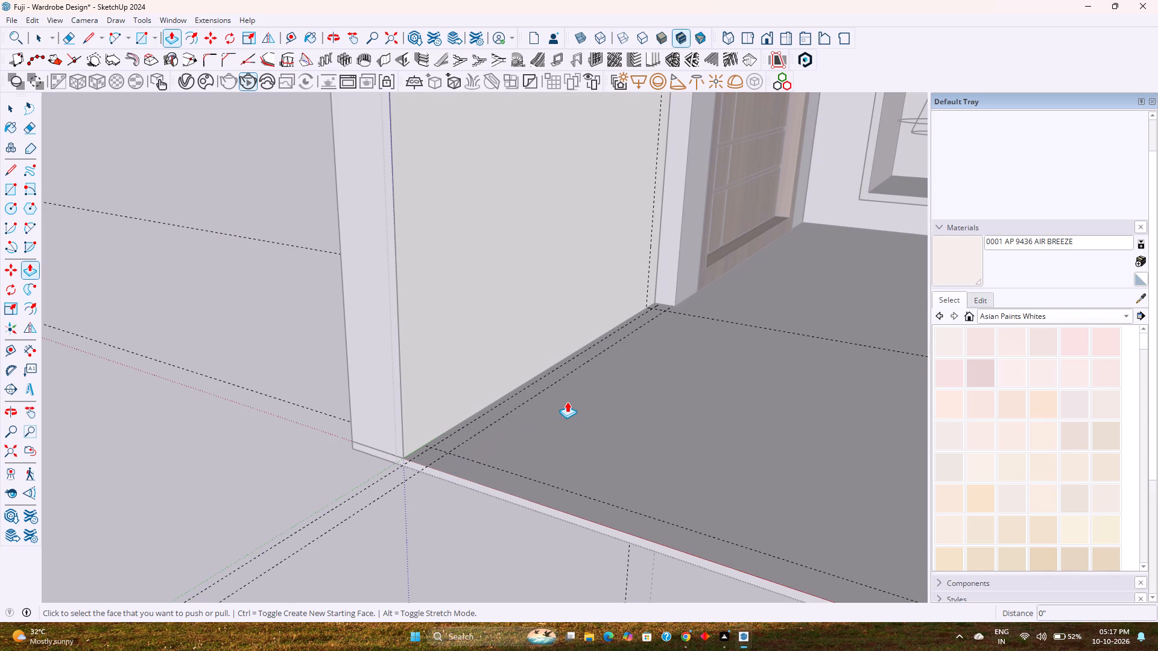
pyautogui.hotkey('ctrl', 'z')
pyautogui.hotkey('ctrl', 'z')
pyautogui.hotkey('ctrl', 'z')
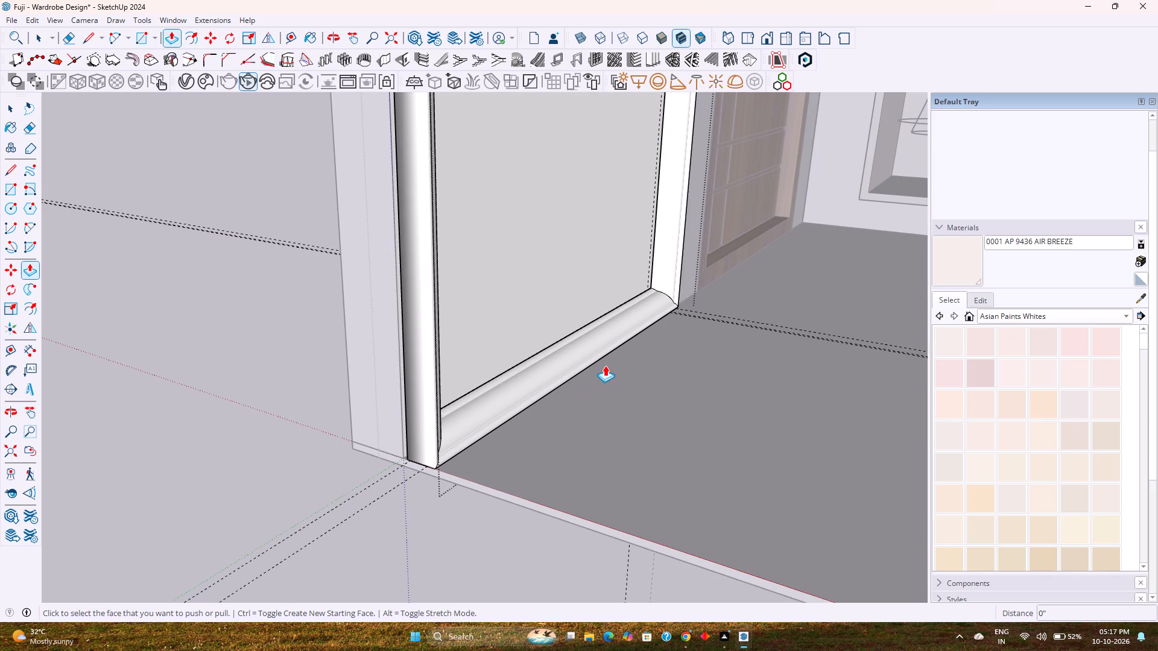
pyautogui.hotkey('ctrl', 'z')
pyautogui.hotkey('ctrl', 'z')
pyautogui.hotkey('ctrl', 'z')
pyautogui.hotkey('ctrl', 'z')
pyautogui.hotkey('ctrl', 'z')
pyautogui.hotkey('ctrl', 'z')
pyautogui.hotkey('ctrl', 'z')
# Redo the profile edits until the moulding profile at the door-side wall corner has its face.
pyautogui.scroll(9, 650, 310)
pyautogui.moveTo(665, 290); pyautogui.dragTo(667, 306, button='middle')
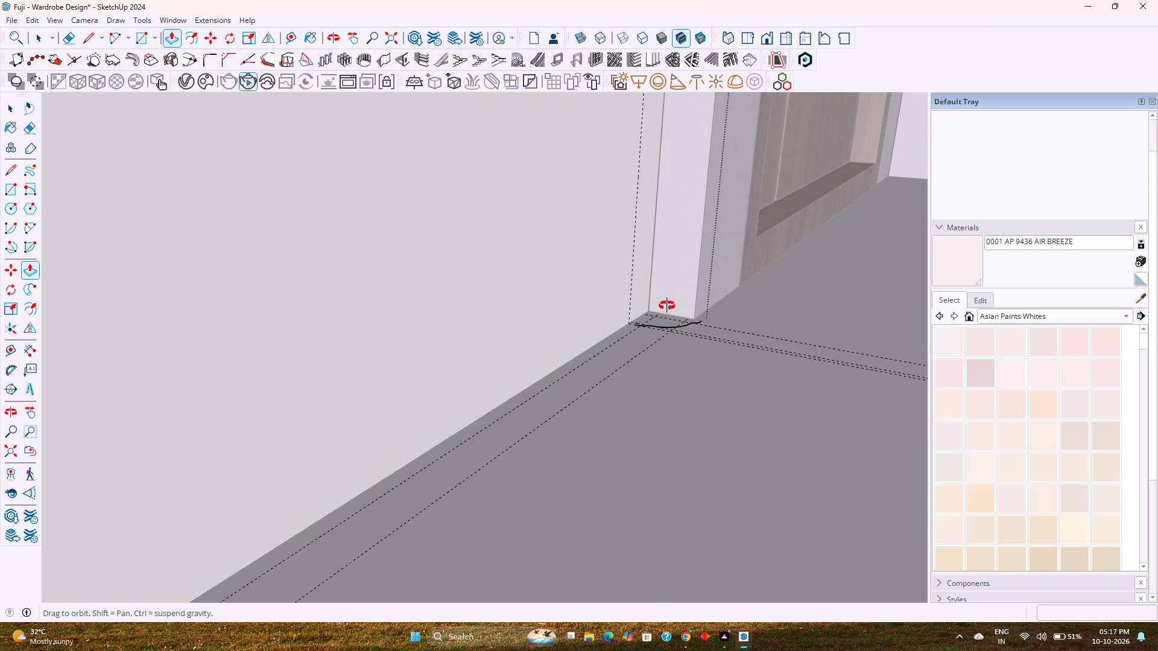
pyautogui.moveTo(667, 306); pyautogui.dragTo(636, 466, button='middle')
pyautogui.hotkey('ctrl', 'y')
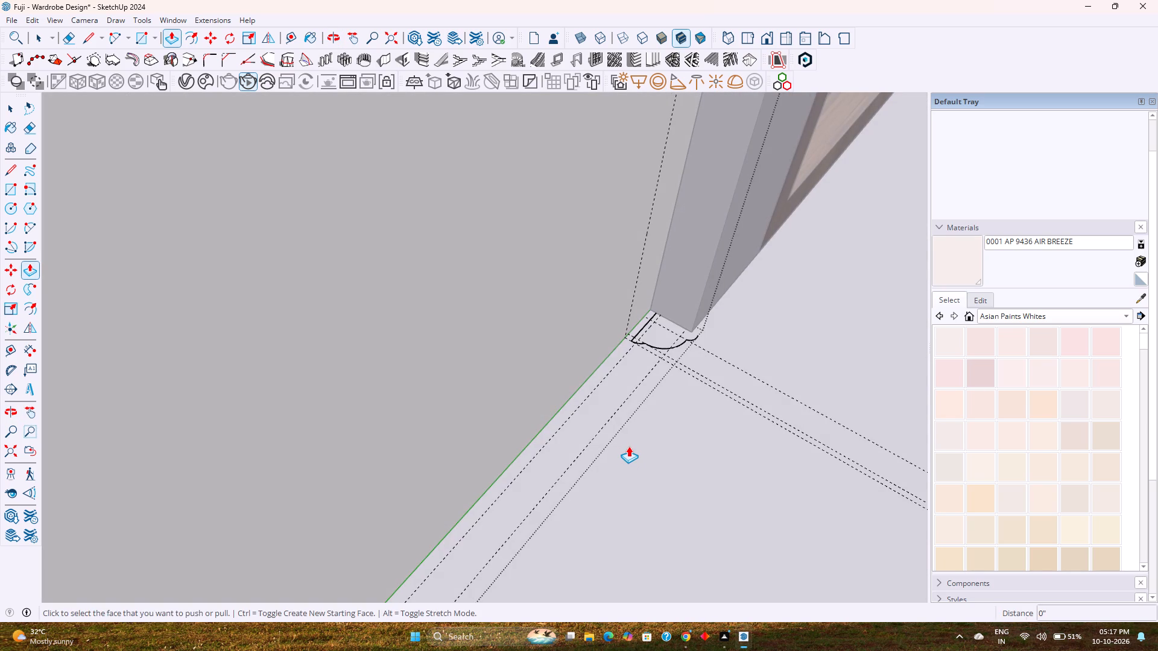
pyautogui.hotkey('ctrl', 'shift', 'y')
pyautogui.hotkey('ctrl', 'shift', 'y')
pyautogui.hotkey('ctrl', 'shift', 'y')
pyautogui.hotkey('ctrl', 'shift', 'y')
pyautogui.hotkey('ctrl', 'shift', 'y')
pyautogui.hotkey('ctrl', 'shift', 'y')
pyautogui.hotkey('ctrl', 'shift', 'y')
pyautogui.press('space')
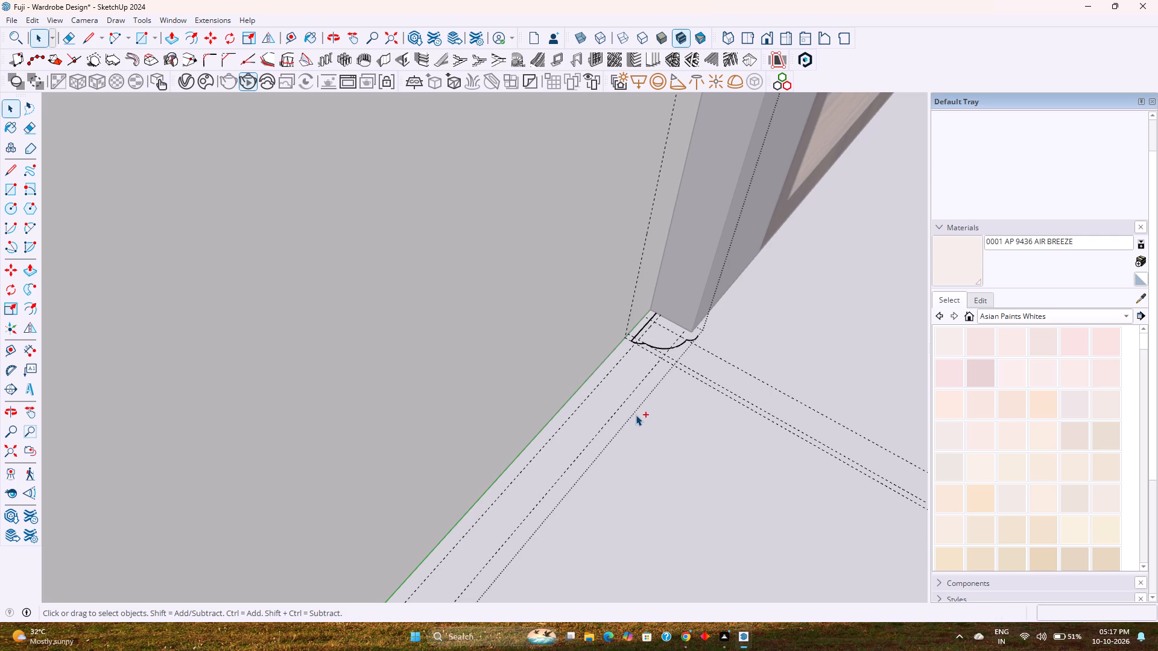
pyautogui.hotkey('ctrl', 'y')
pyautogui.press('space')
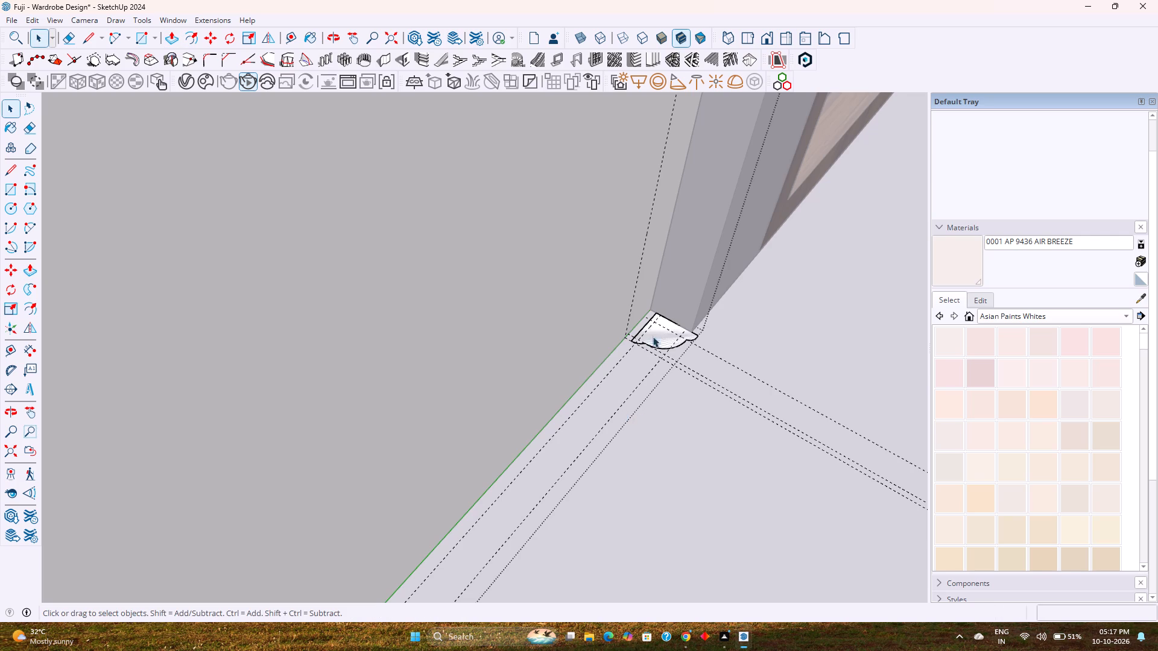
# Weld the moulding profile's three front arcs into one curve.
pyautogui.scroll(18, 655, 331)
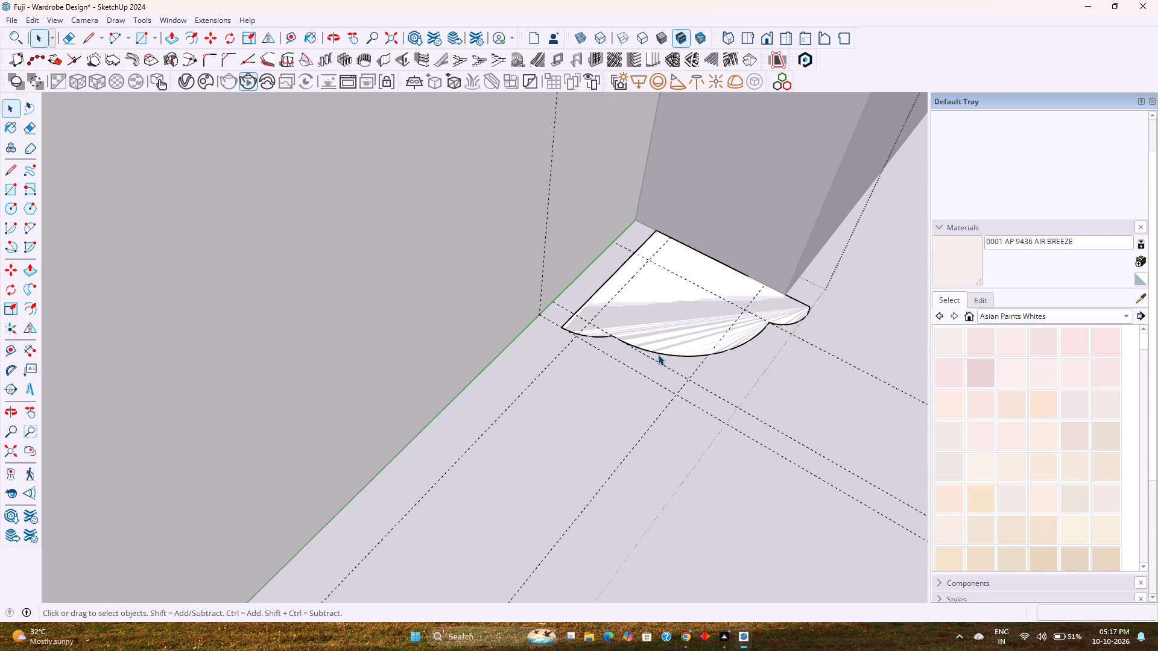
pyautogui.click(658, 354)
pyautogui.keyDown('ctrl'); pyautogui.click(592, 338); pyautogui.keyUp('ctrl')
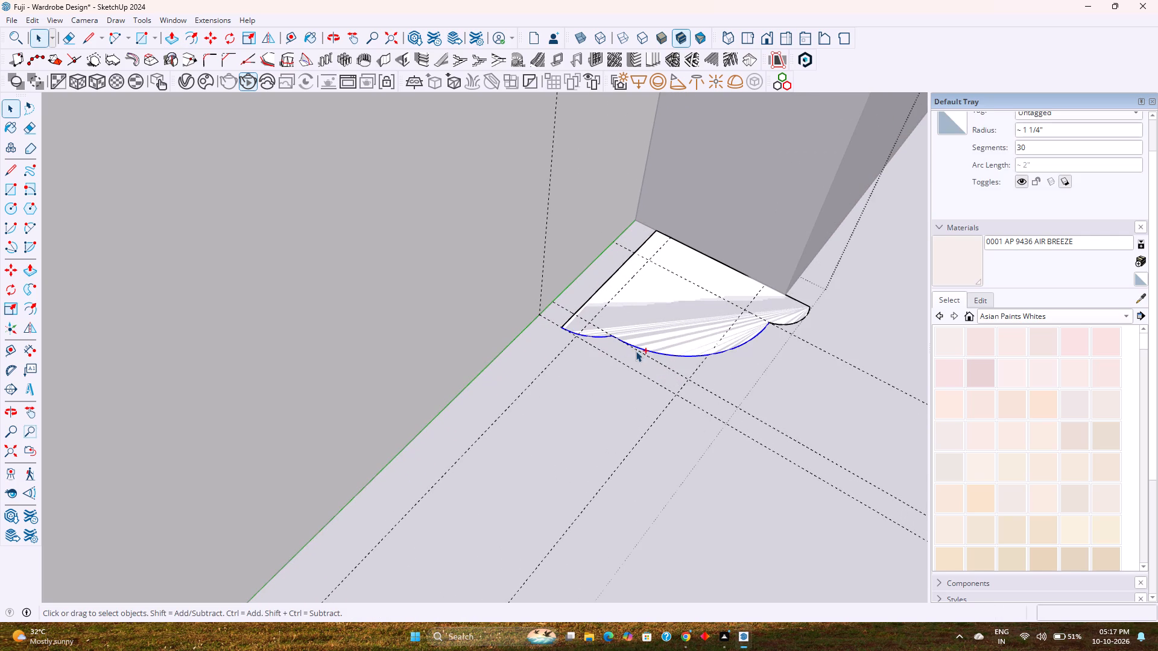
pyautogui.keyDown('ctrl'); pyautogui.click(788, 324); pyautogui.keyUp('ctrl')
pyautogui.rightClick(788, 324)
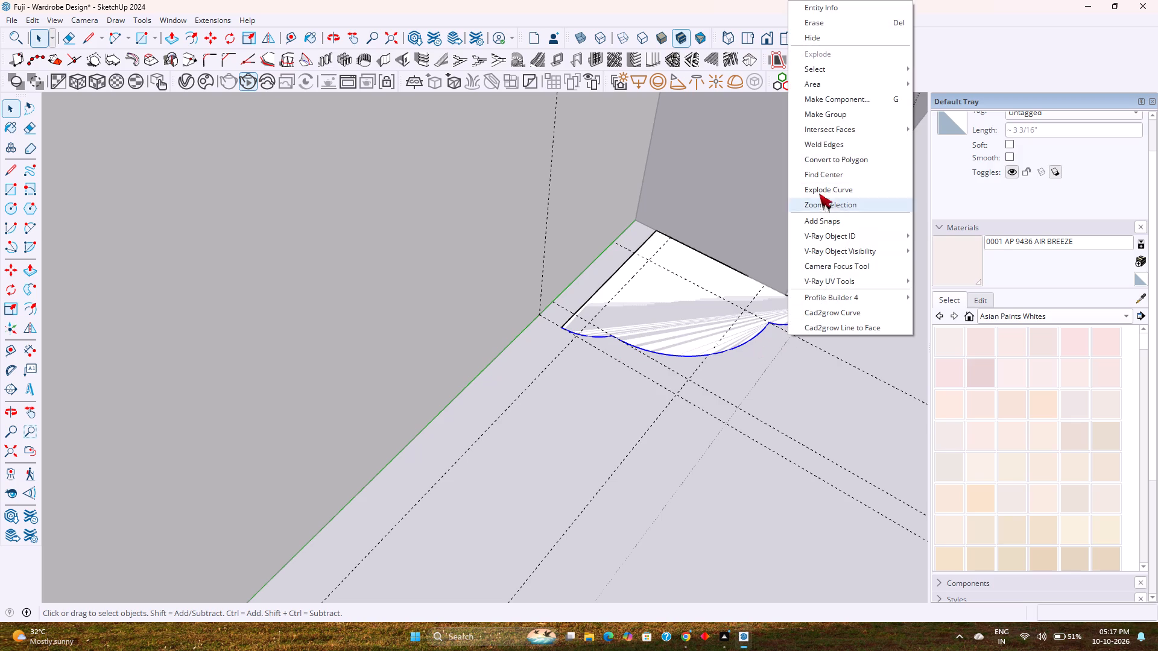
pyautogui.click(817, 146)
# Sweep the moulding profile around the side wall face with Follow Me.
pyautogui.doubleClick(387, 343)
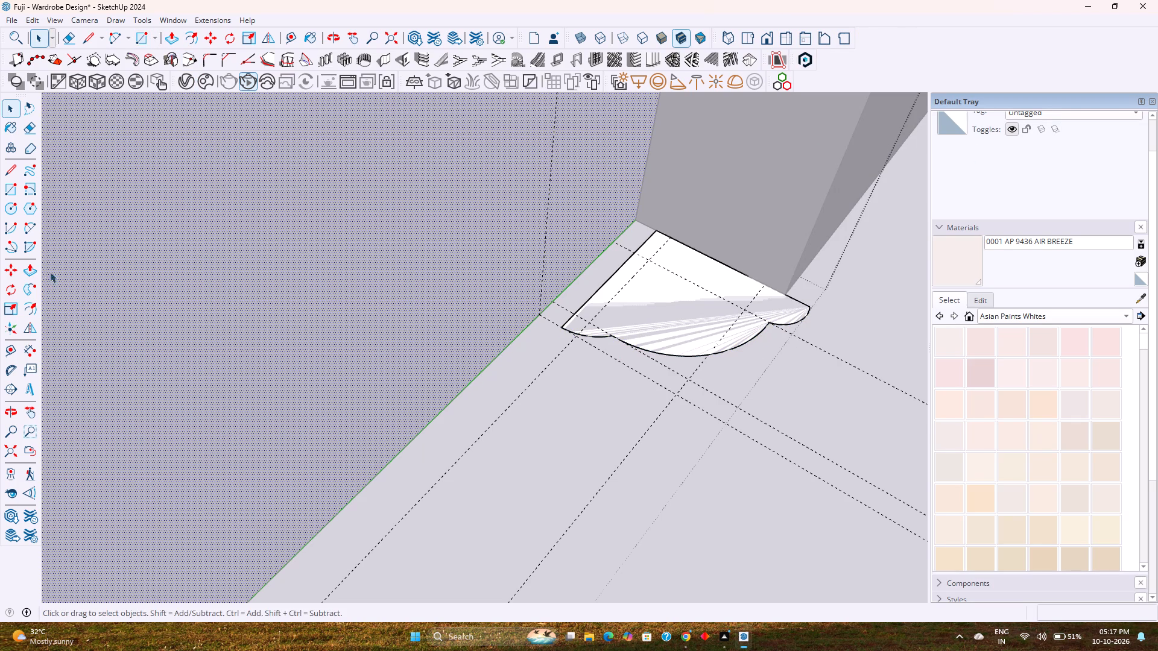
pyautogui.click(27, 290)
pyautogui.click(677, 297)
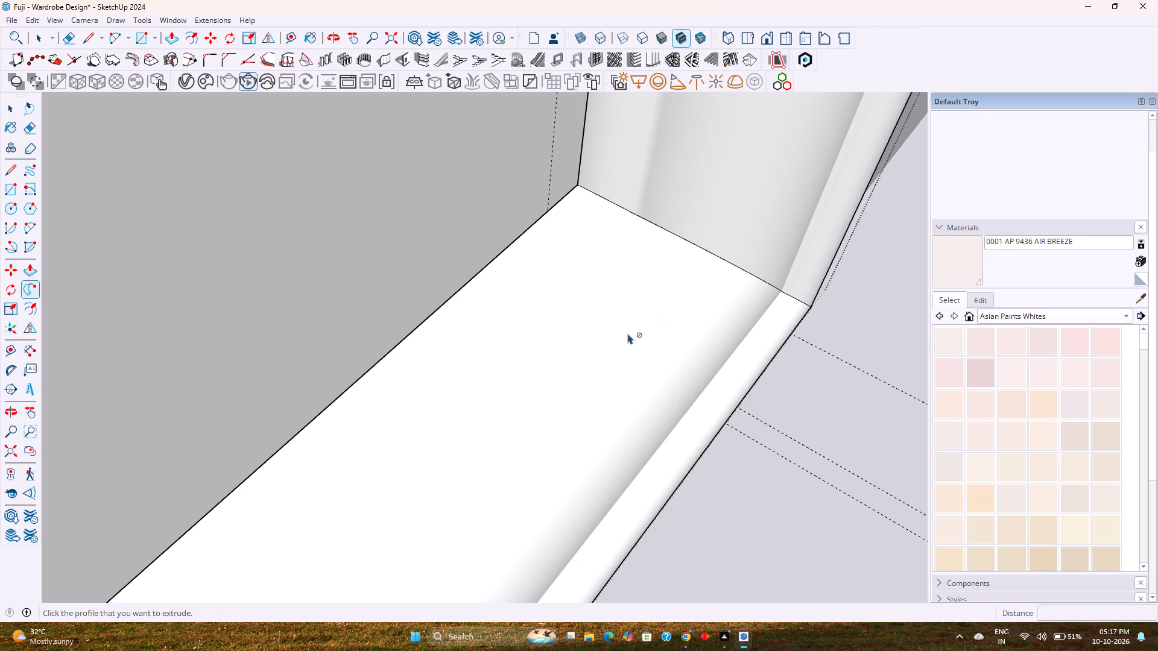
pyautogui.scroll(-12, 596, 342)
pyautogui.press('space')
# Inspect the swept moulding frame around the side wall, from its lower corner out to the whole room.
pyautogui.scroll(-3, 536, 377)
pyautogui.moveTo(551, 383); pyautogui.dragTo(590, 372, button='middle')
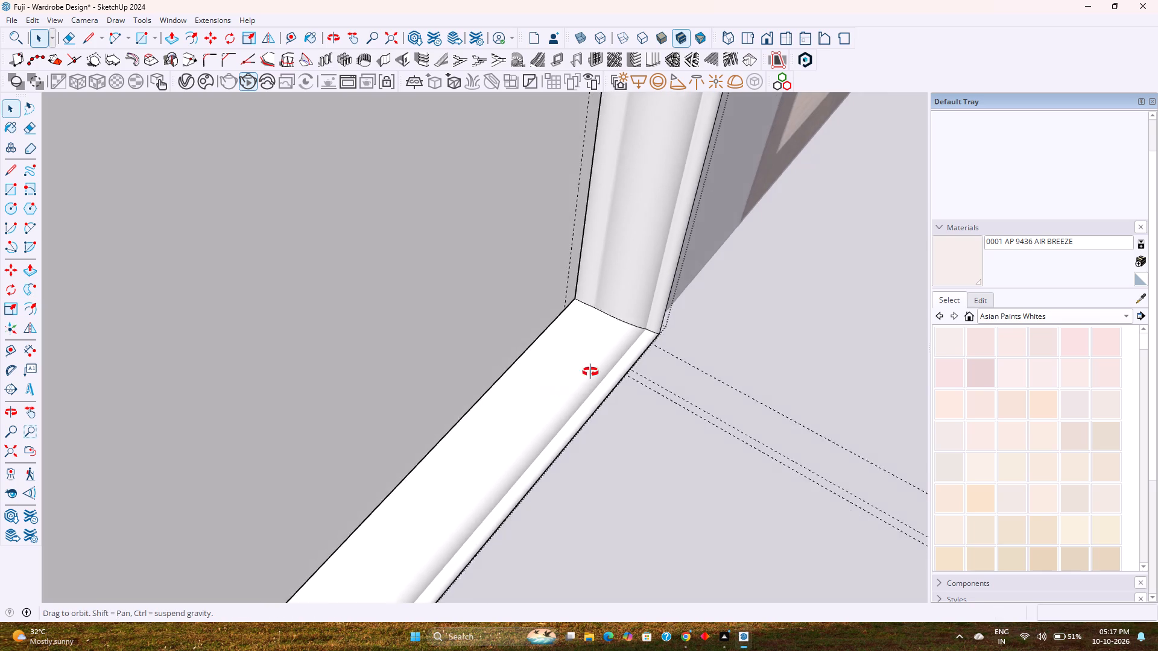
pyautogui.moveTo(590, 372); pyautogui.dragTo(766, 261, button='middle')
pyautogui.scroll(-4, 756, 265)
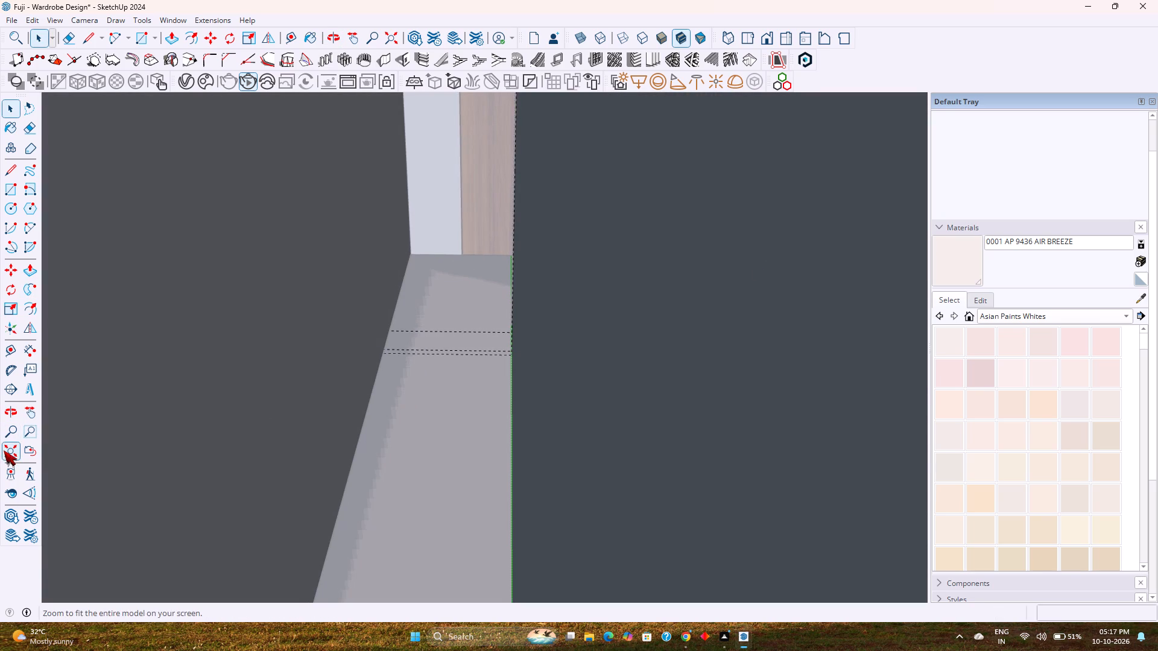
pyautogui.click(4, 450)
pyautogui.moveTo(210, 461); pyautogui.dragTo(222, 416, button='middle')
pyautogui.scroll(4, 136, 520)
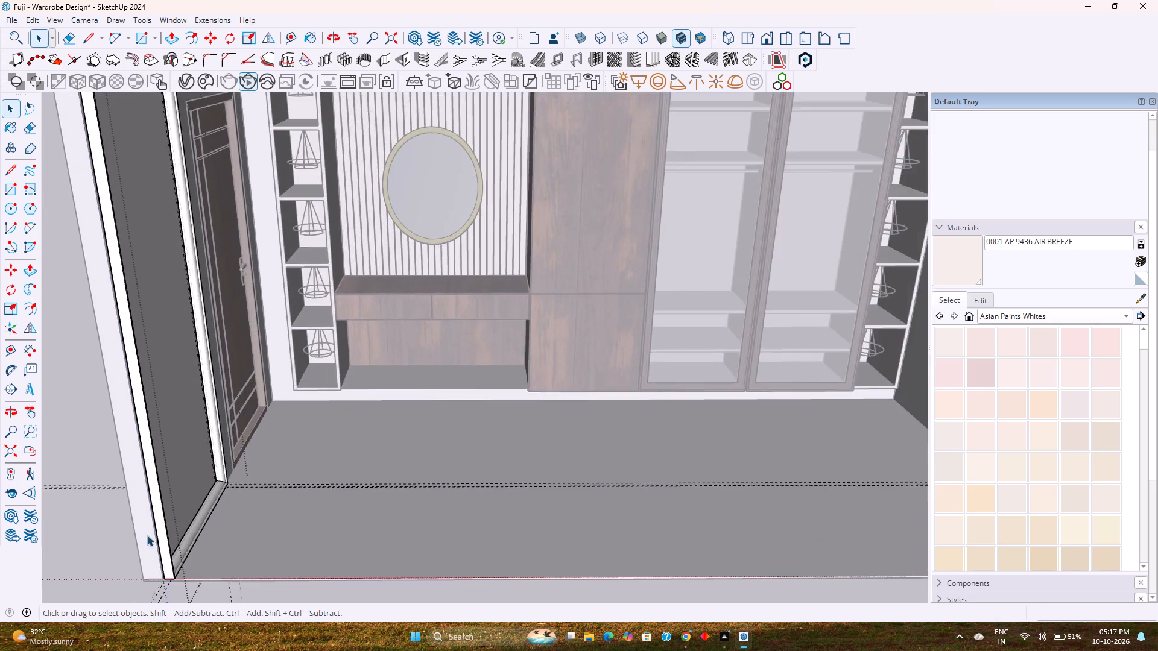
pyautogui.scroll(10, 147, 535)
pyautogui.moveTo(188, 570); pyautogui.dragTo(238, 500, button='middle')
pyautogui.scroll(-10, 247, 497)
pyautogui.keyDown('shift'); pyautogui.moveTo(235, 530); pyautogui.dragTo(224, 491, button='middle'); pyautogui.keyUp('shift')
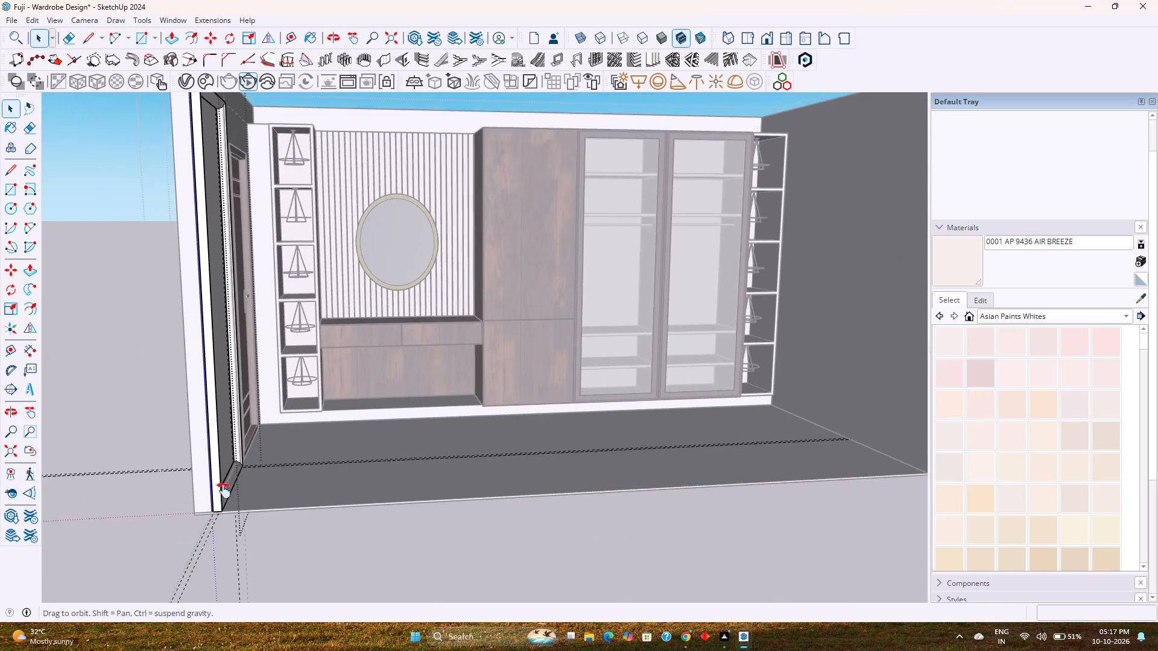
pyautogui.keyDown('shift'); pyautogui.moveTo(224, 491); pyautogui.dragTo(224, 489, button='middle'); pyautogui.keyUp('shift')
pyautogui.scroll(13, 228, 495)
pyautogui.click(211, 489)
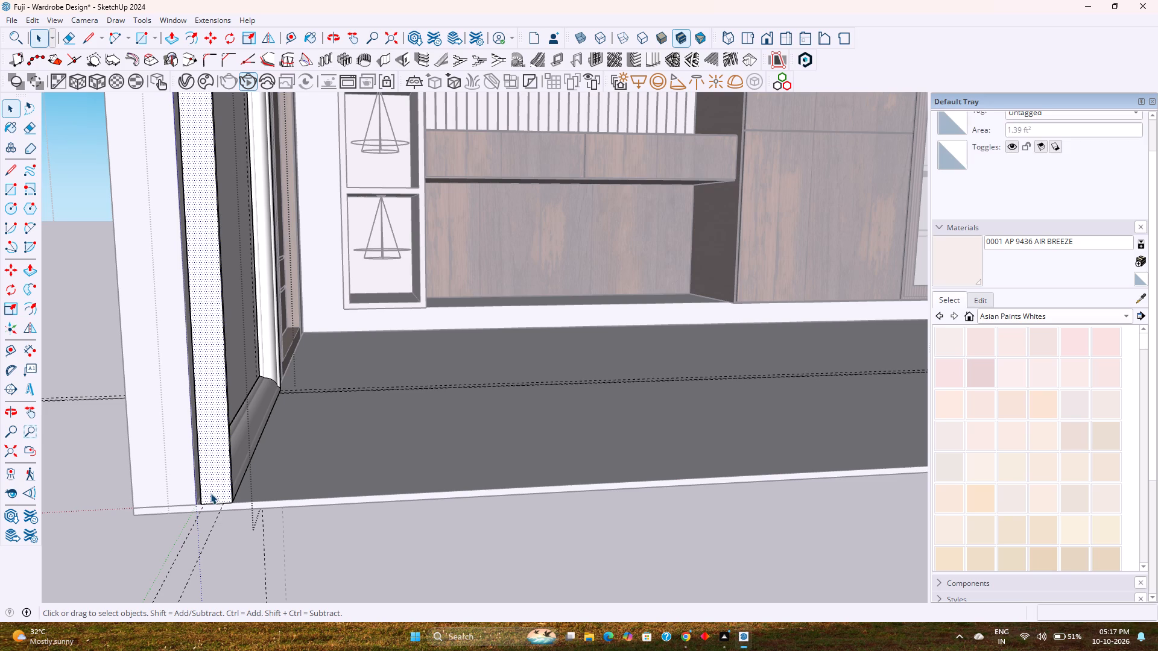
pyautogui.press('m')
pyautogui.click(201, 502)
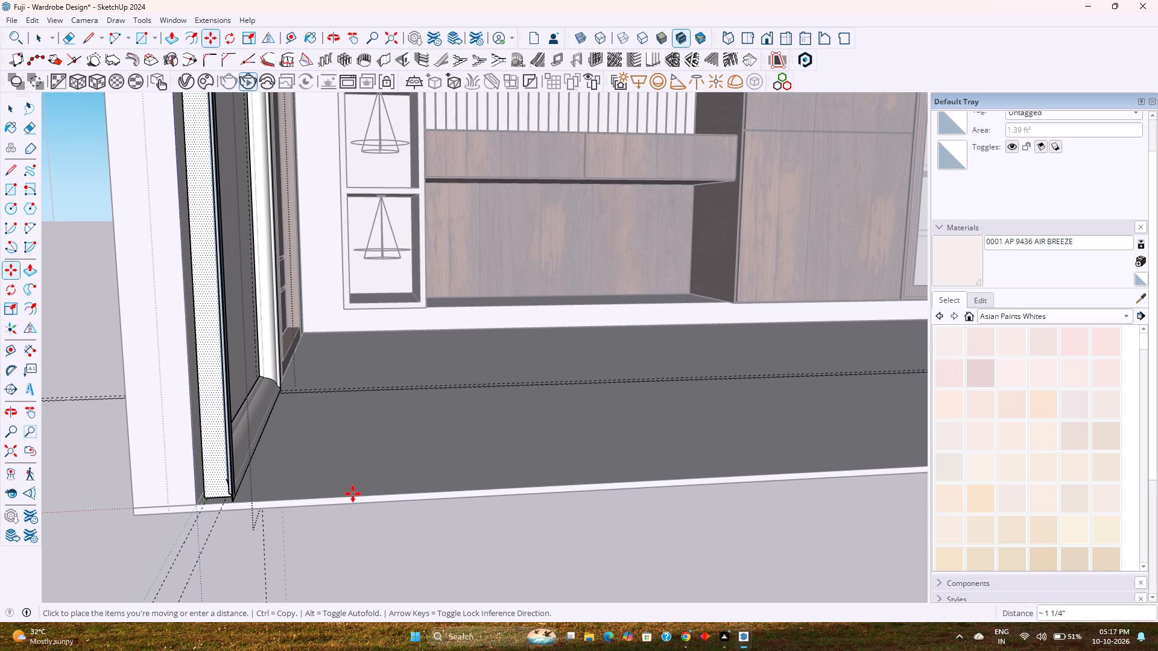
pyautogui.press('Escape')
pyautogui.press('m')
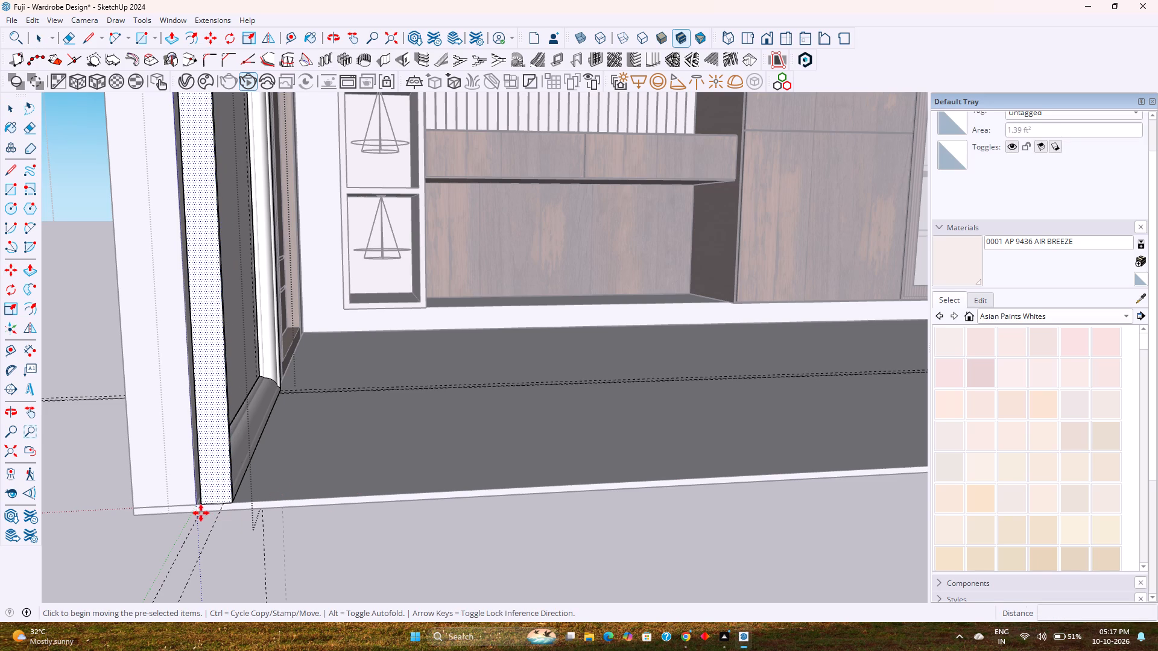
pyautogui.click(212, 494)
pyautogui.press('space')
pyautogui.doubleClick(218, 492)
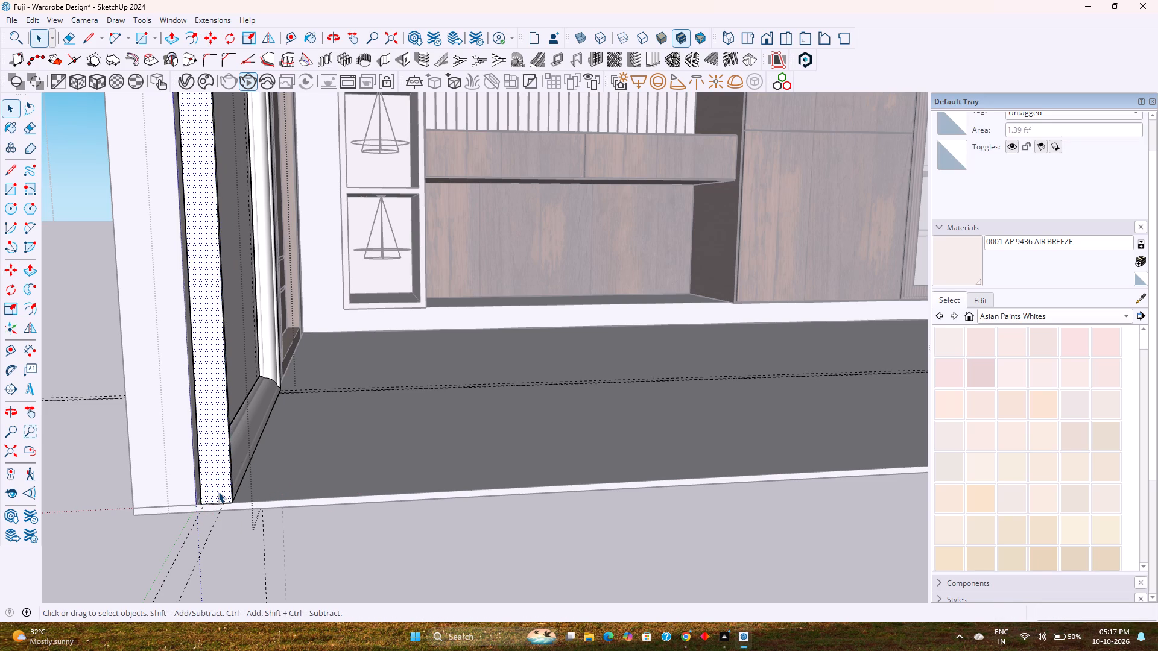
# Make a group of all the connected geometry of the swept moulding frame.
pyautogui.moveTo(247, 487); pyautogui.dragTo(83, 550, button='middle')
pyautogui.tripleClick(299, 410)
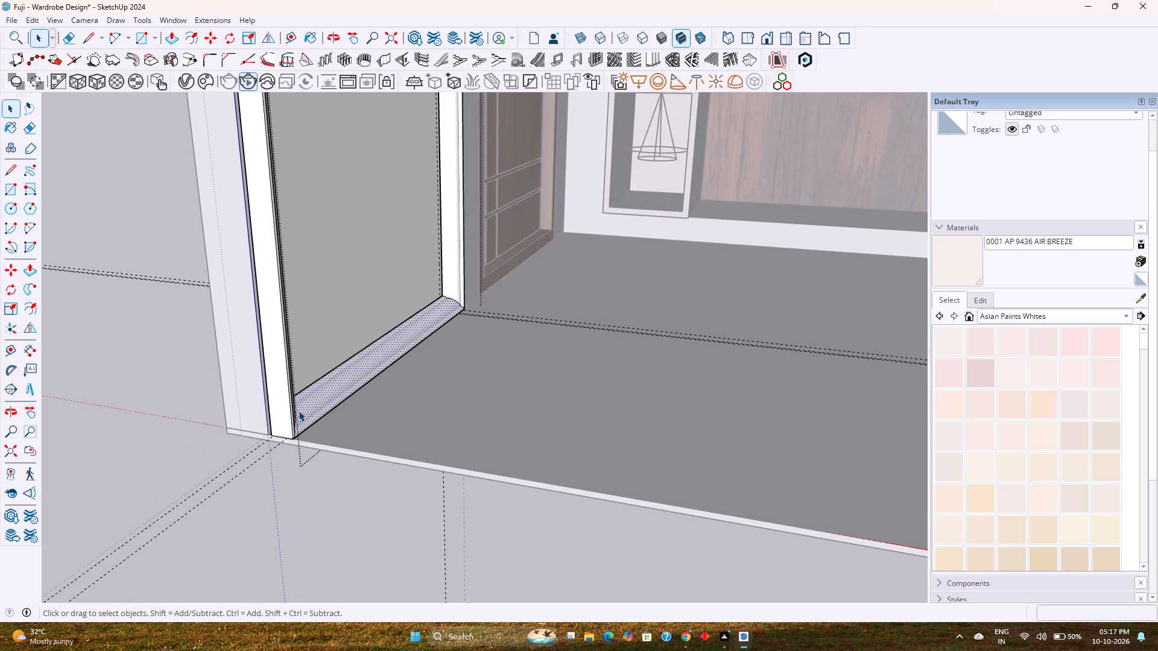
pyautogui.rightClick(296, 410)
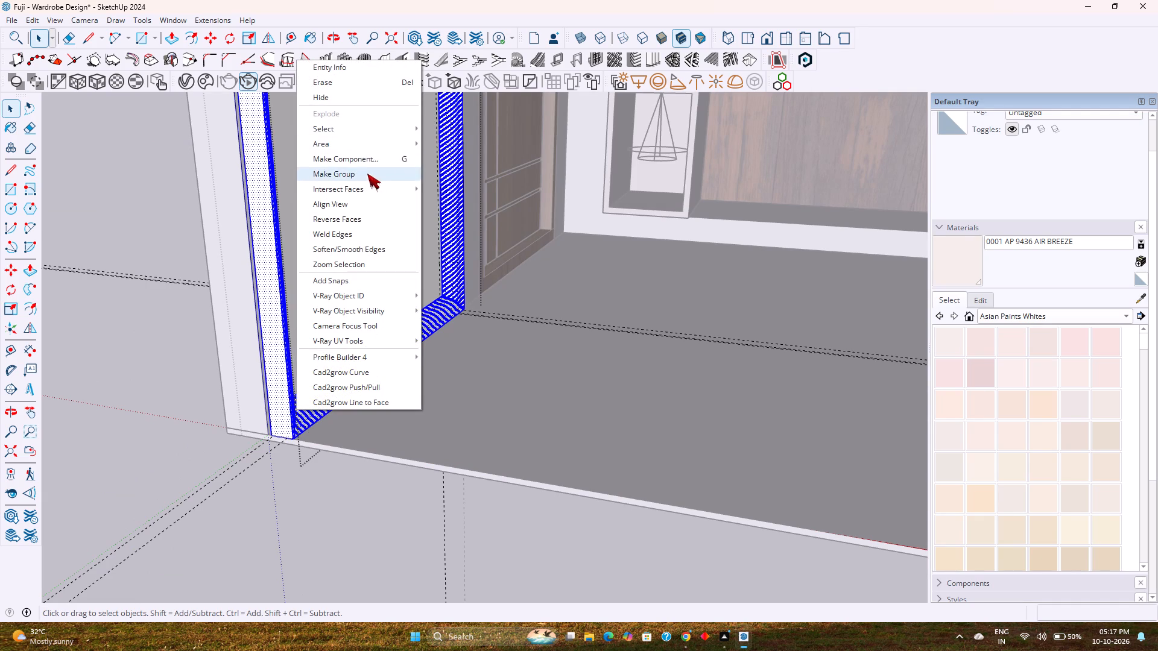
pyautogui.click(368, 177)
# Move the moulding frame group 5' off the side wall into the room, from its lower front corner along the red axis.
pyautogui.press('m')
pyautogui.scroll(3, 256, 427)
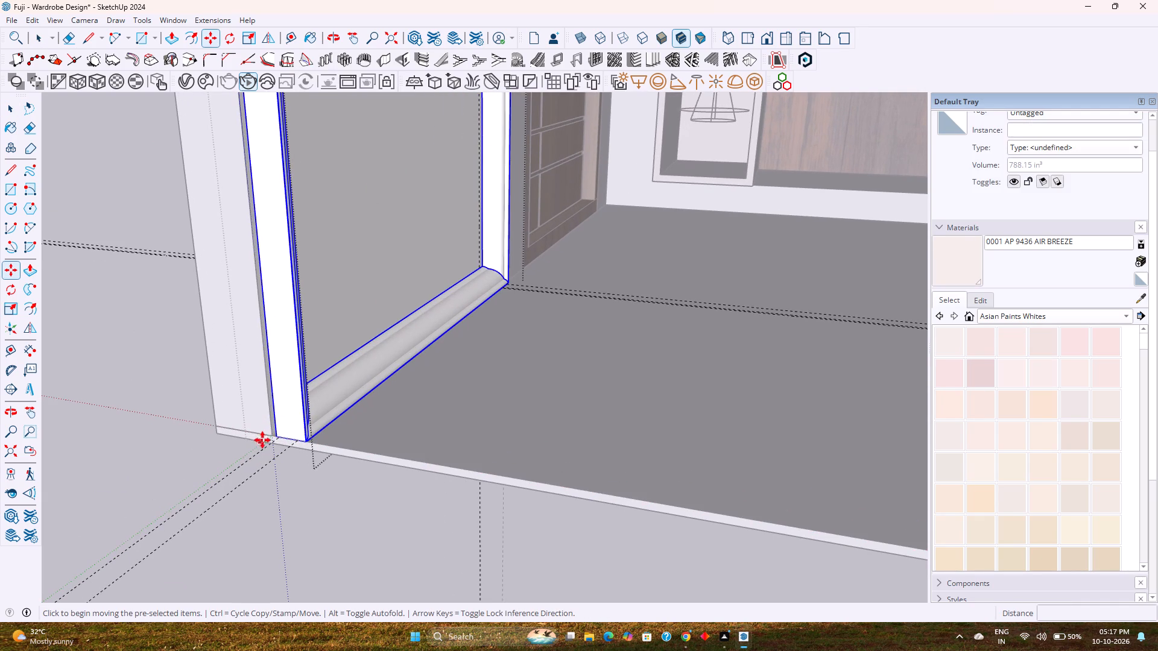
pyautogui.scroll(12, 278, 439)
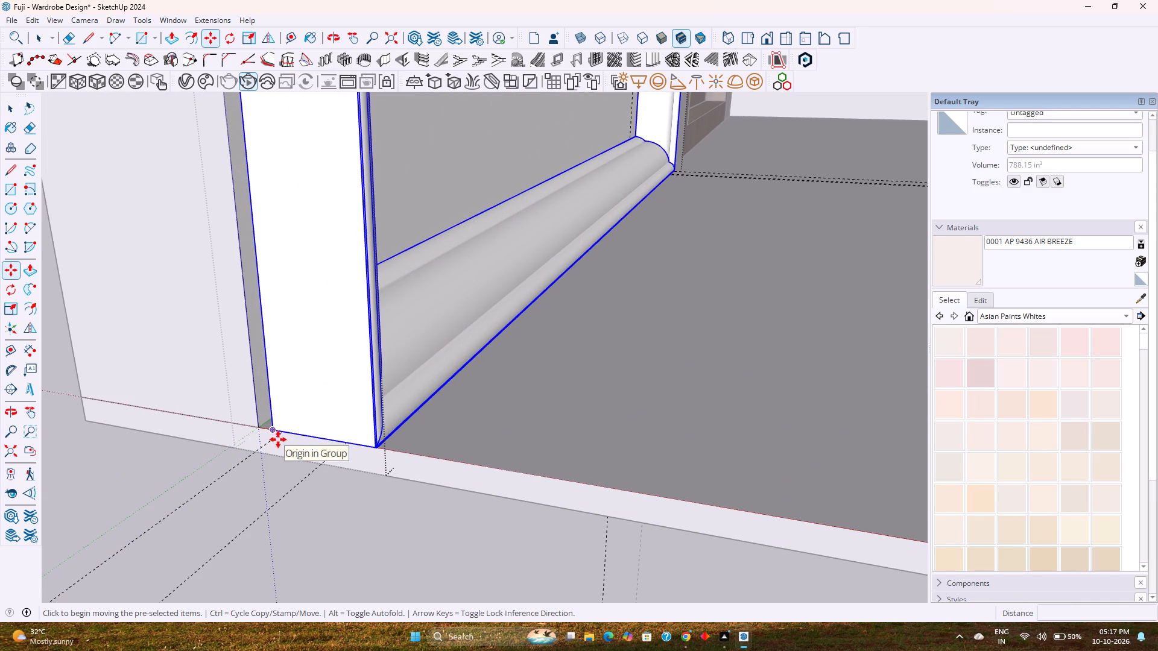
pyautogui.click(271, 429)
pyautogui.scroll(-4, 520, 465)
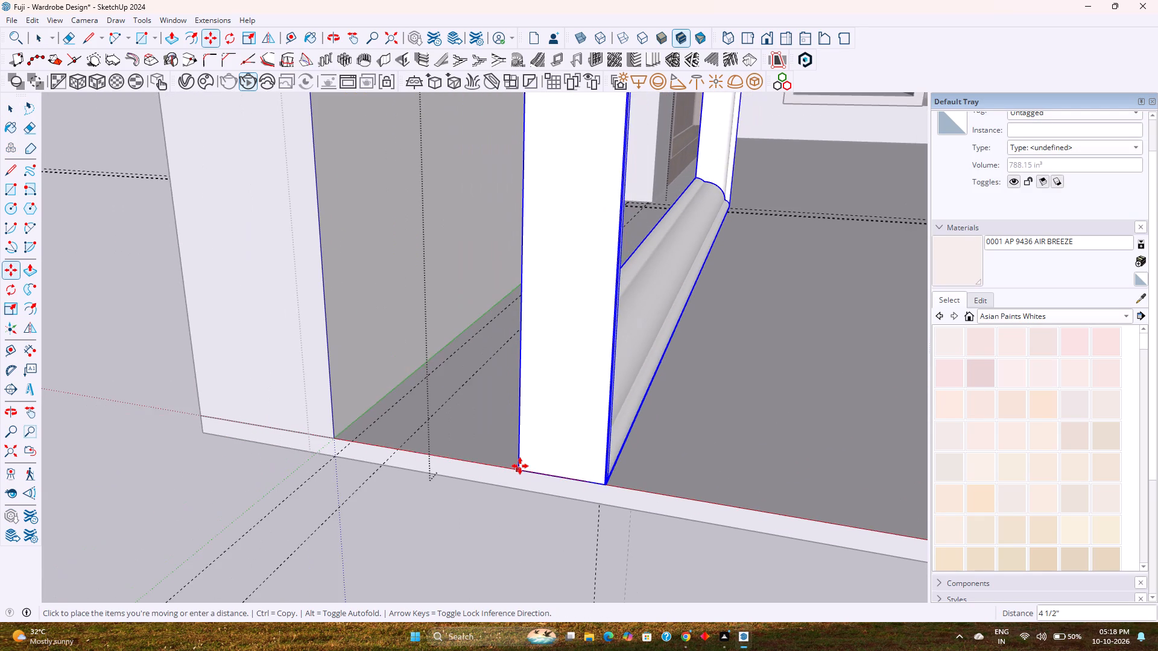
pyautogui.scroll(-5, 523, 474)
pyautogui.moveTo(520, 485); pyautogui.dragTo(711, 483, button='middle')
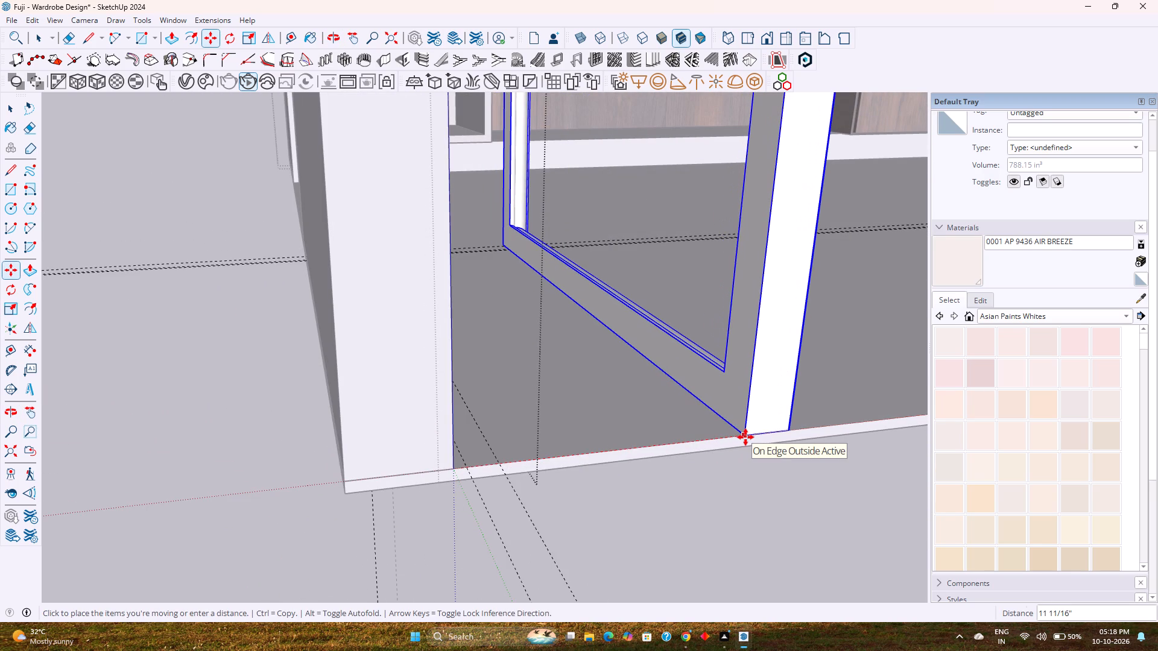
pyautogui.write("5'")
pyautogui.press('Return')
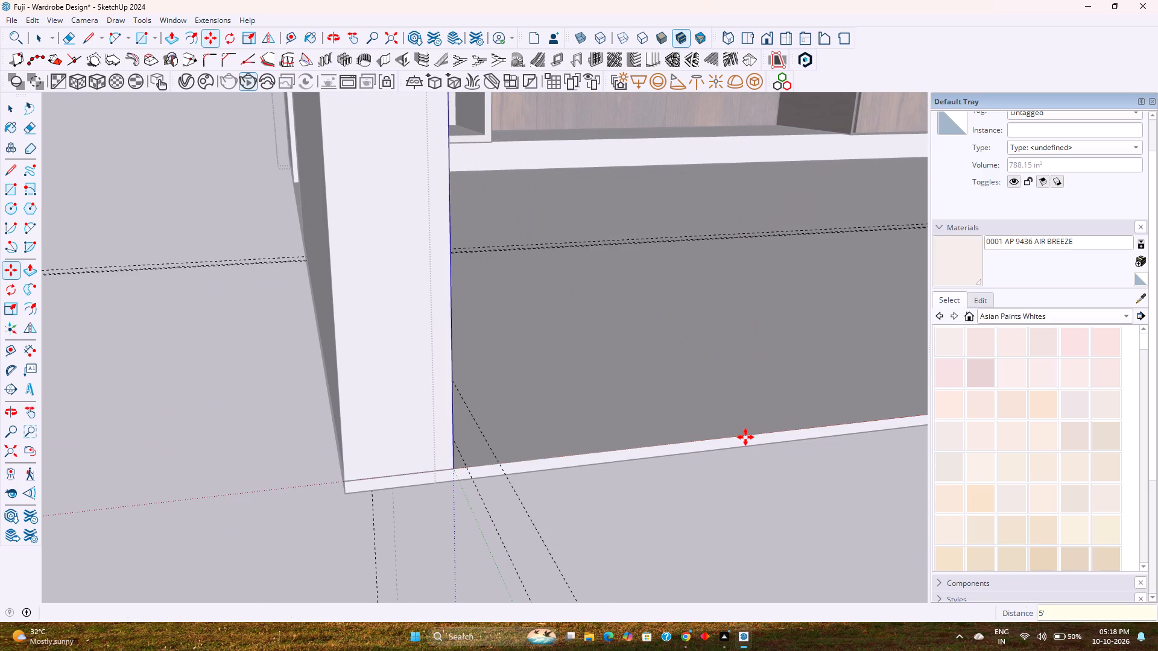
# Delete two of the guides crossing the floor near the door-side wall corner and the vertical guide on the side wall.
pyautogui.press('space')
pyautogui.scroll(-4, 741, 441)
pyautogui.keyDown('shift'); pyautogui.moveTo(740, 442); pyautogui.dragTo(505, 524, button='middle'); pyautogui.keyUp('shift')
pyautogui.scroll(-4, 514, 512)
pyautogui.moveTo(533, 505); pyautogui.dragTo(533, 508, button='middle')
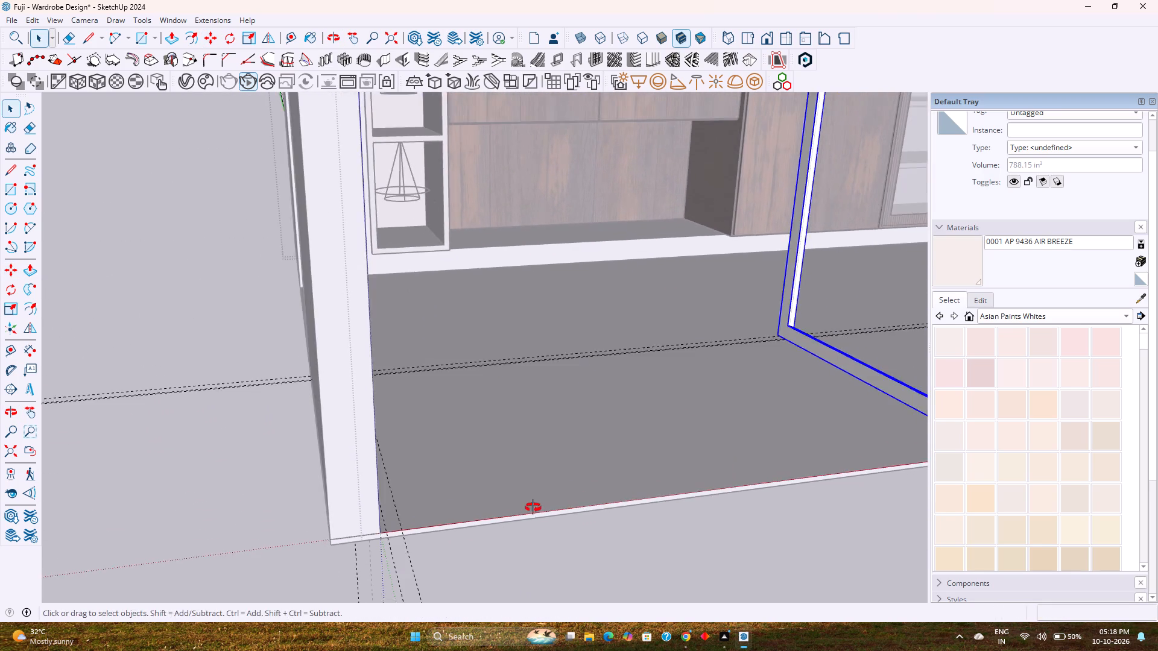
pyautogui.moveTo(533, 508); pyautogui.dragTo(211, 581, button='middle')
pyautogui.scroll(3, 657, 216)
pyautogui.scroll(13, 600, 319)
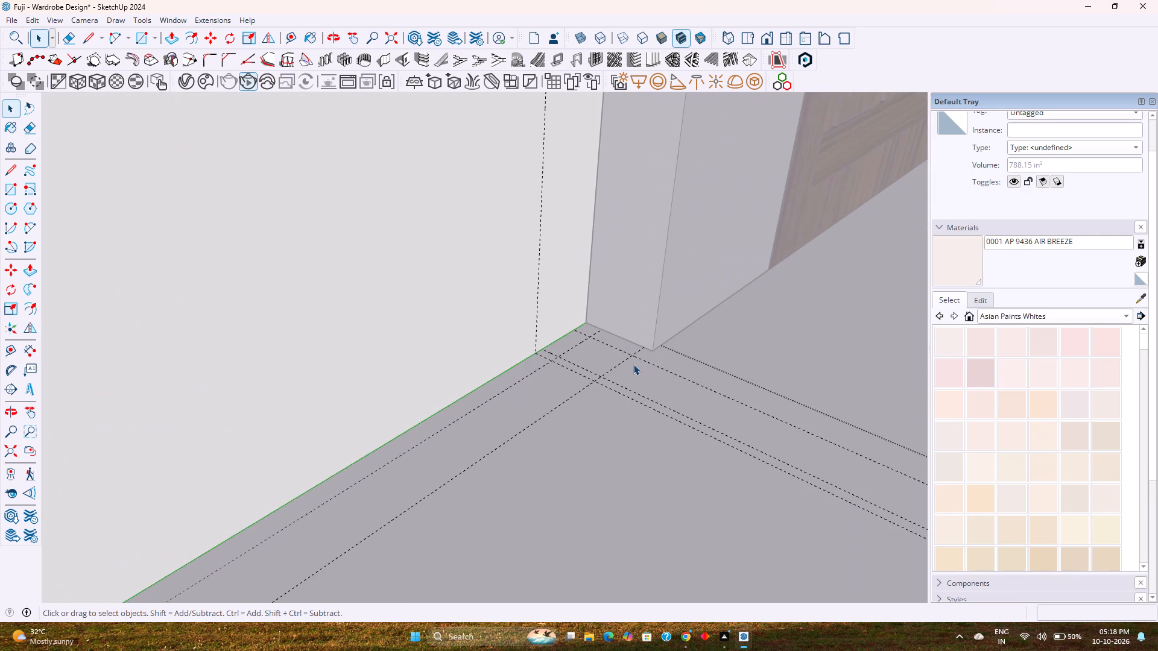
pyautogui.click(647, 364)
pyautogui.click(650, 363)
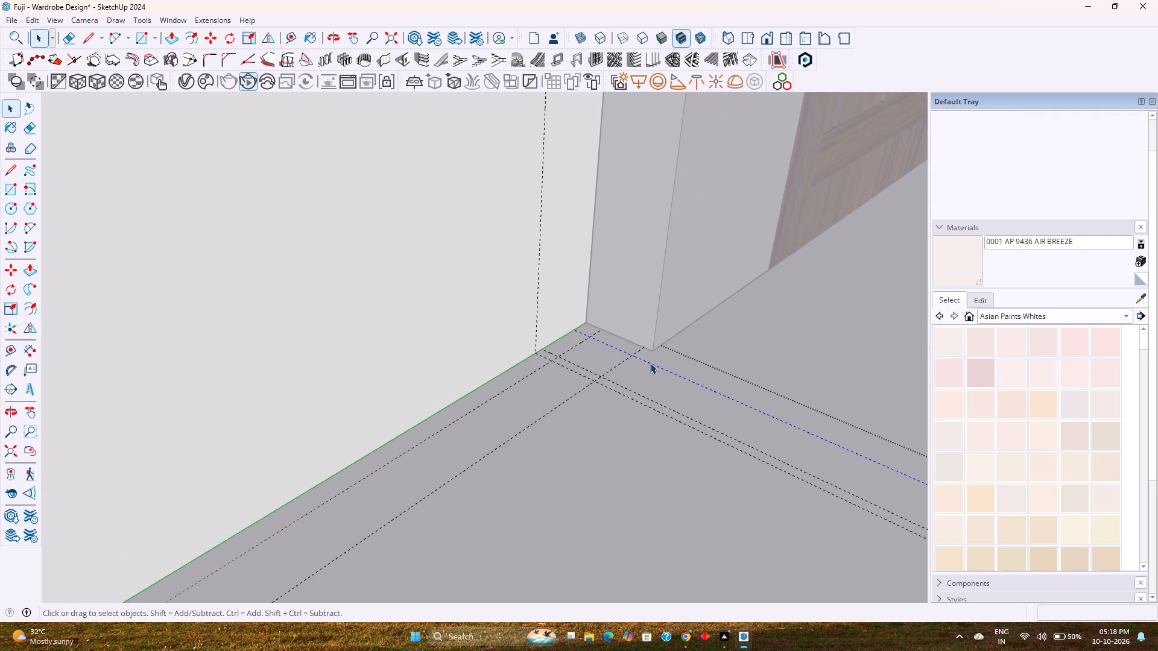
pyautogui.press('Delete')
pyautogui.click(626, 397)
pyautogui.press('Delete')
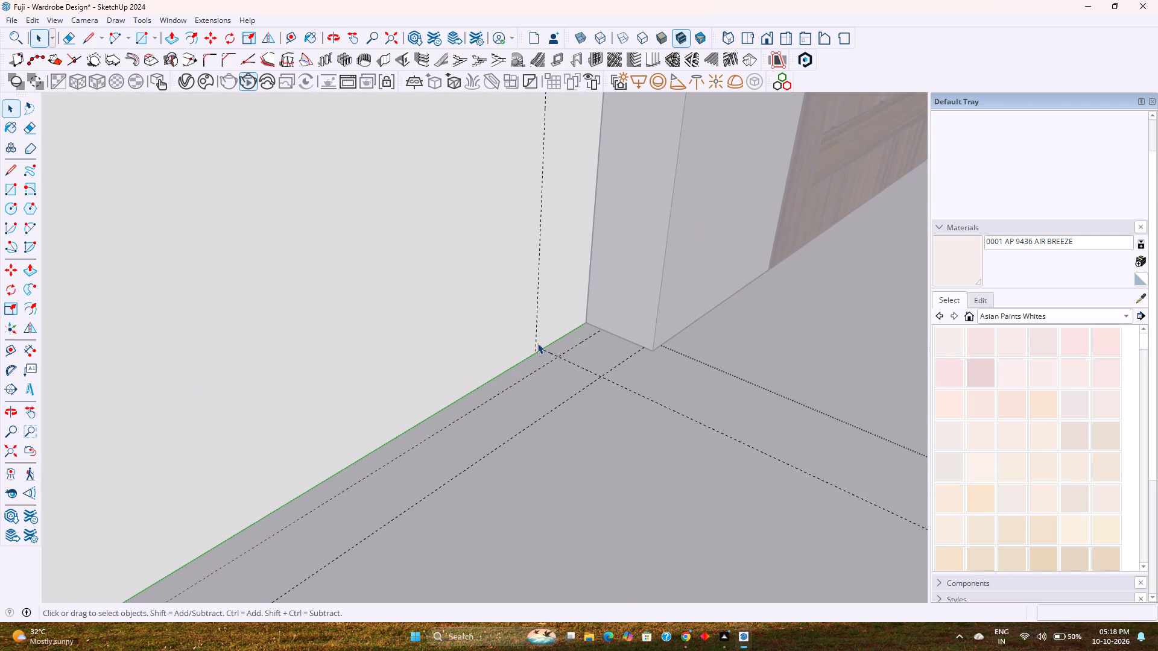
pyautogui.click(535, 316)
pyautogui.click(536, 316)
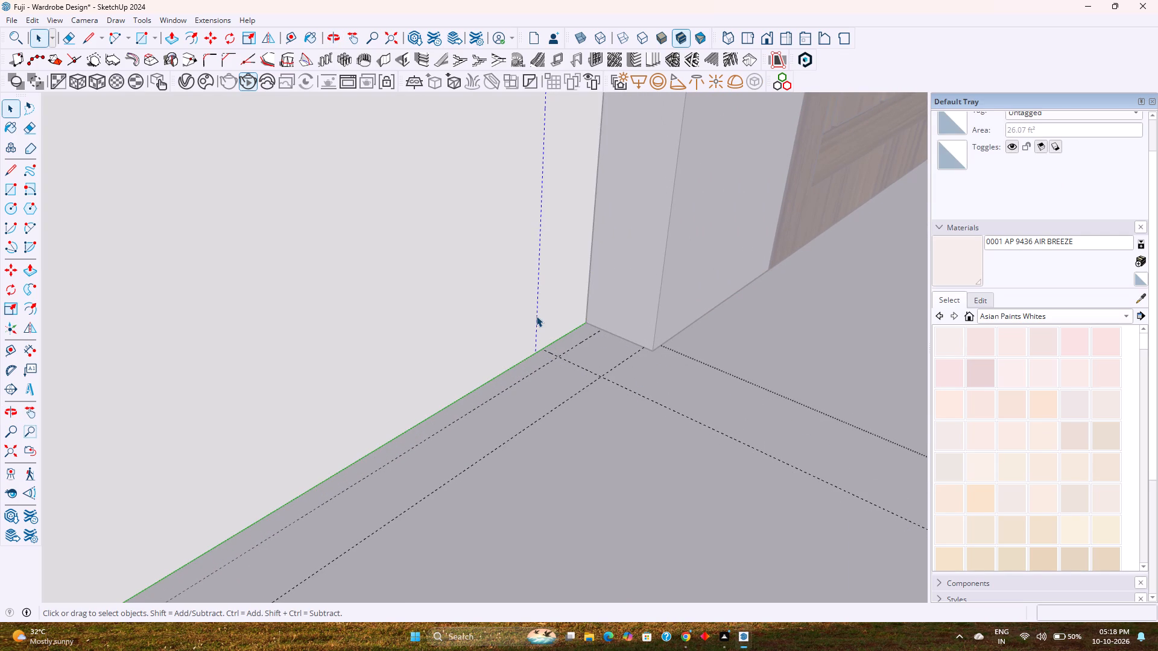
pyautogui.press('Delete')
# Place a guide 2" in from the floor's open front edge and a second guide 2" beyond it.
pyautogui.scroll(-3, 571, 362)
pyautogui.moveTo(575, 362); pyautogui.dragTo(548, 480, button='middle')
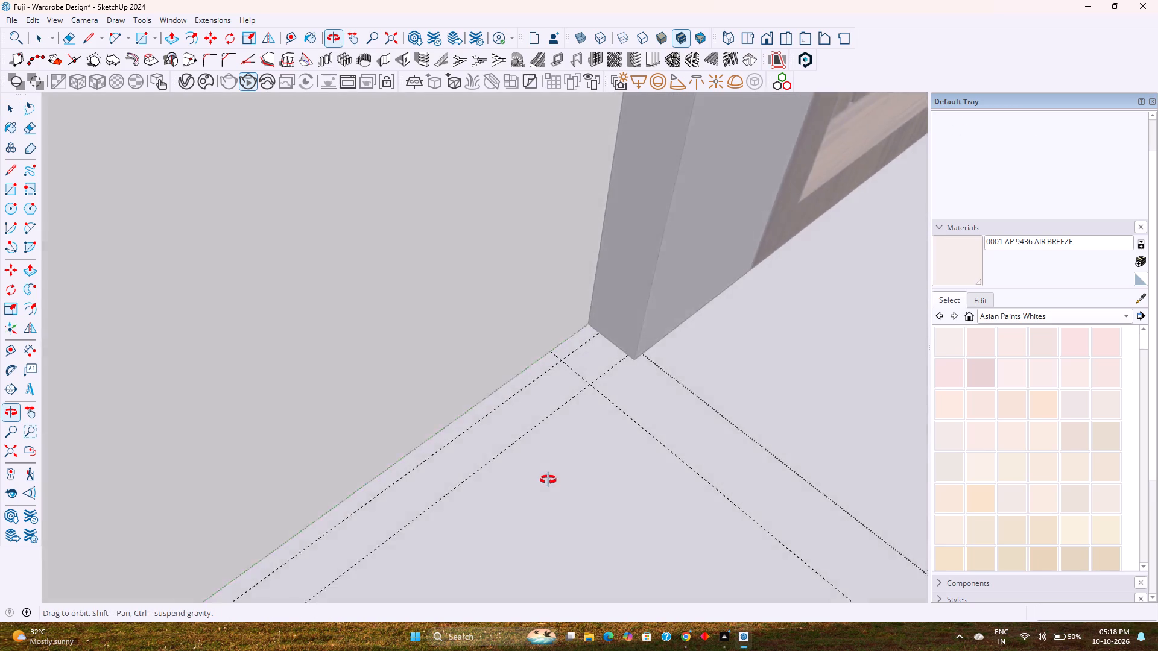
pyautogui.moveTo(548, 480); pyautogui.dragTo(575, 505, button='middle')
pyautogui.scroll(3, 602, 330)
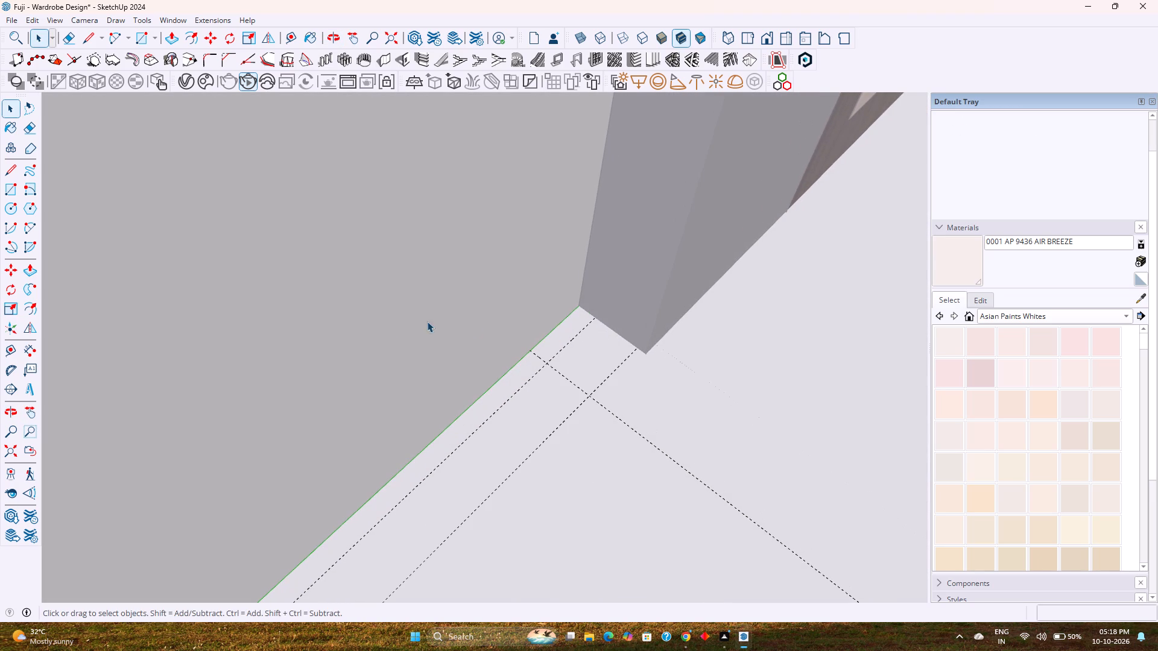
pyautogui.scroll(-3, 423, 403)
pyautogui.keyDown('shift'); pyautogui.moveTo(423, 403); pyautogui.dragTo(551, 312, button='middle'); pyautogui.keyUp('shift')
pyautogui.scroll(1, 619, 288)
pyautogui.scroll(-8, 636, 283)
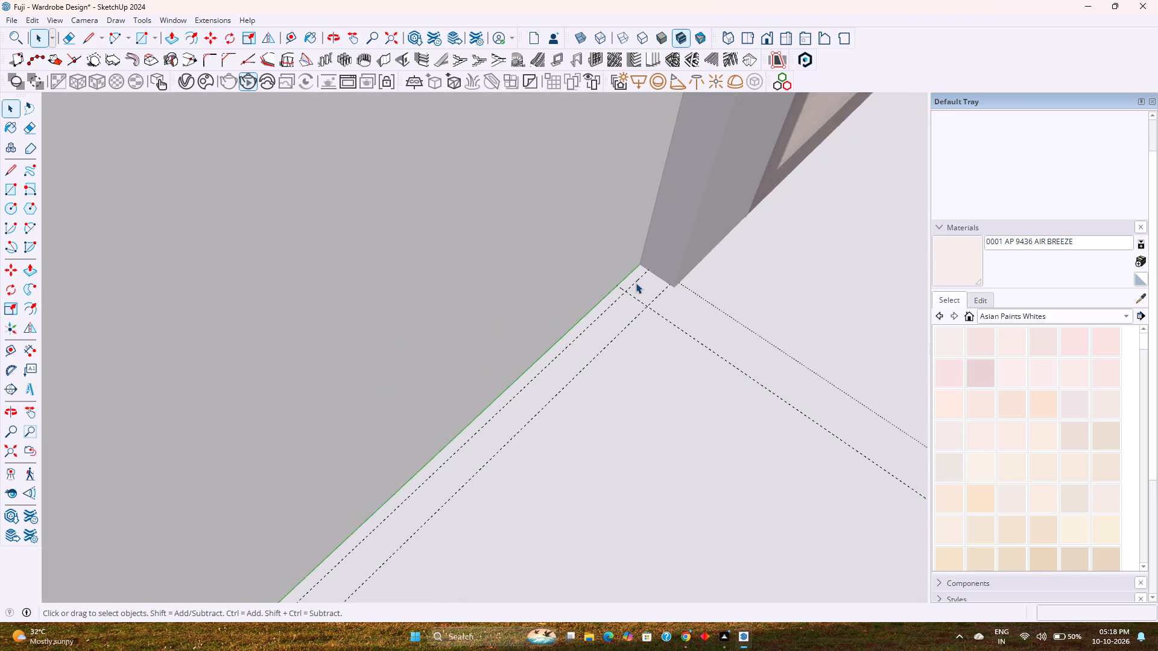
pyautogui.scroll(-8, 636, 283)
pyautogui.keyDown('shift'); pyautogui.moveTo(473, 417); pyautogui.dragTo(557, 302, button='middle'); pyautogui.keyUp('shift')
pyautogui.scroll(5, 405, 446)
pyautogui.moveTo(402, 447); pyautogui.dragTo(390, 375, button='middle')
pyautogui.click(282, 42)
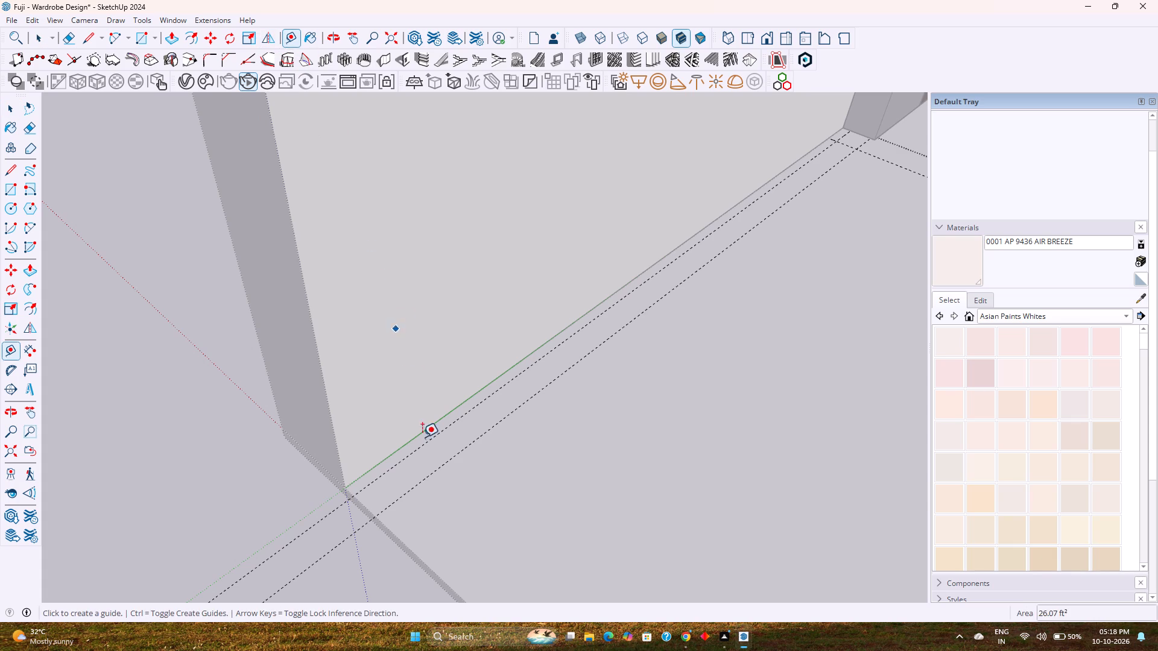
pyautogui.click(403, 541)
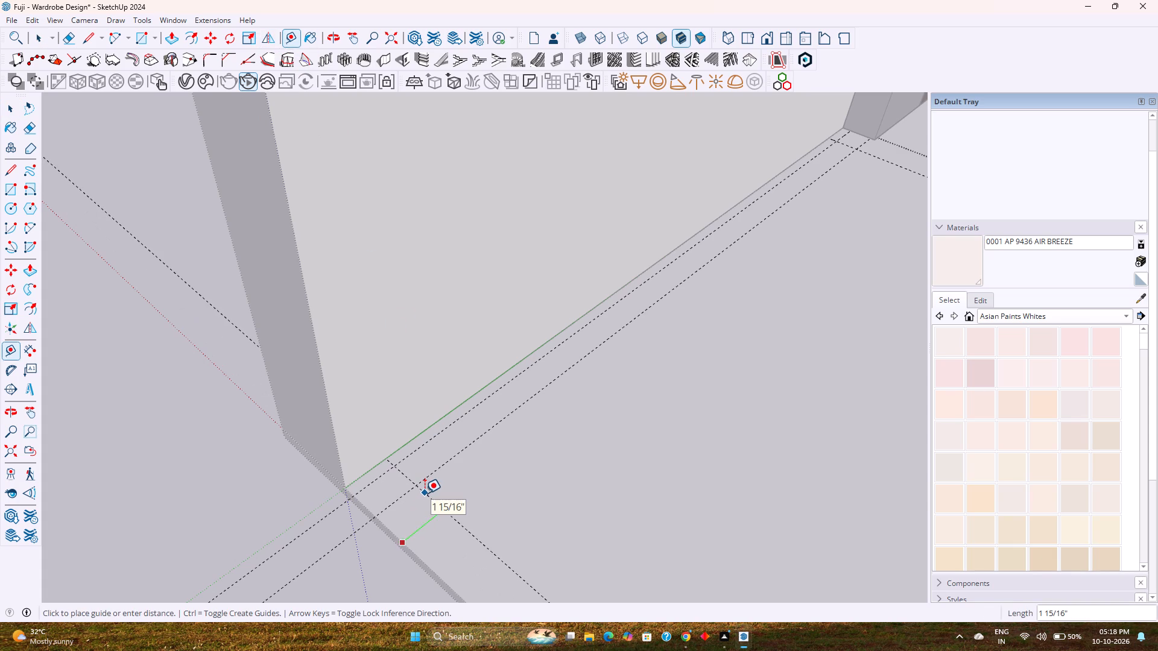
pyautogui.press('2')
pyautogui.press('Return')
pyautogui.click(408, 475)
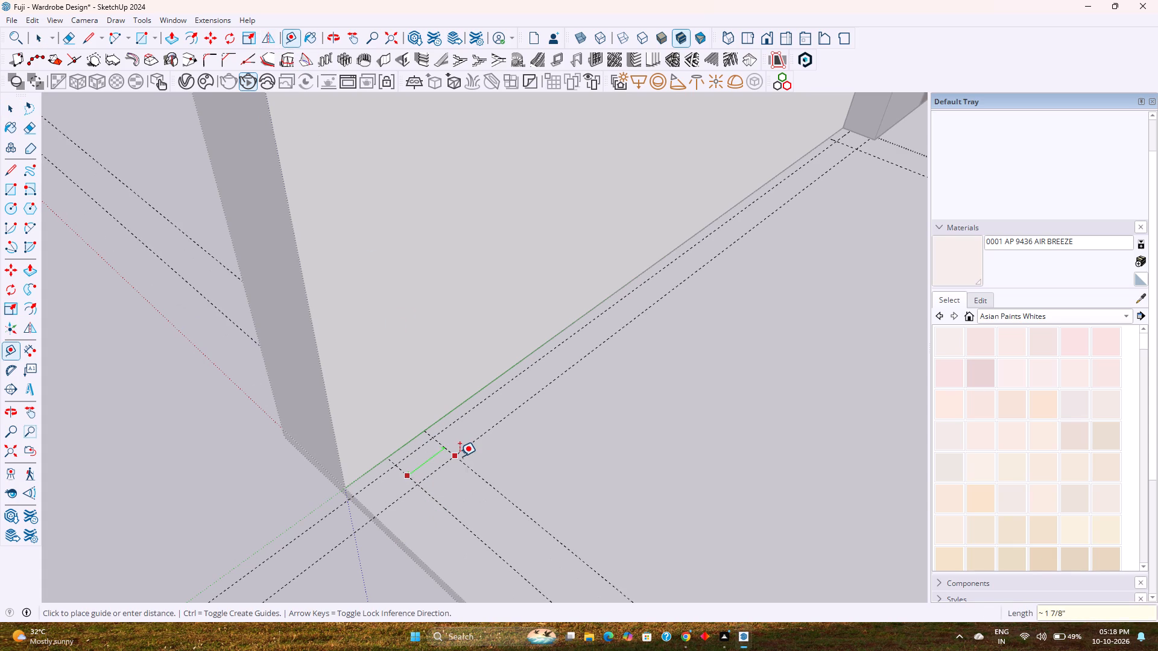
pyautogui.press('2')
pyautogui.press('Return')
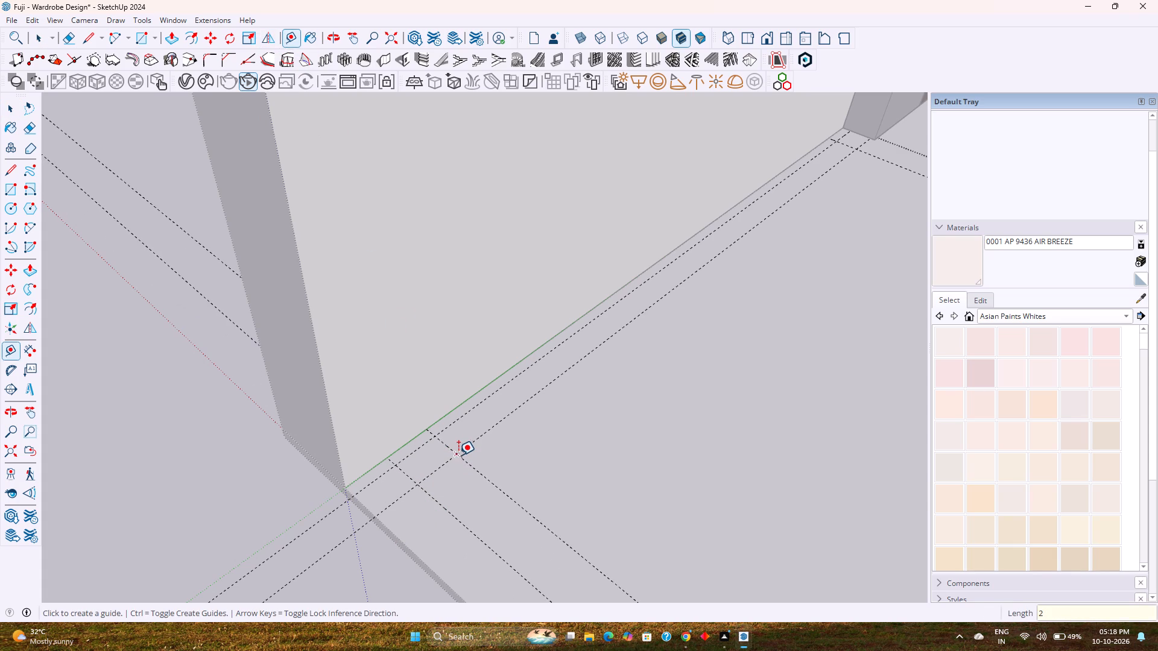
# Draw a two-point arc between the two new guides along the side wall's base, 2" long with a 1/2" bulge into the room.
pyautogui.press('space')
pyautogui.write('a')
pyautogui.scroll(1, 414, 426)
pyautogui.scroll(4, 347, 468)
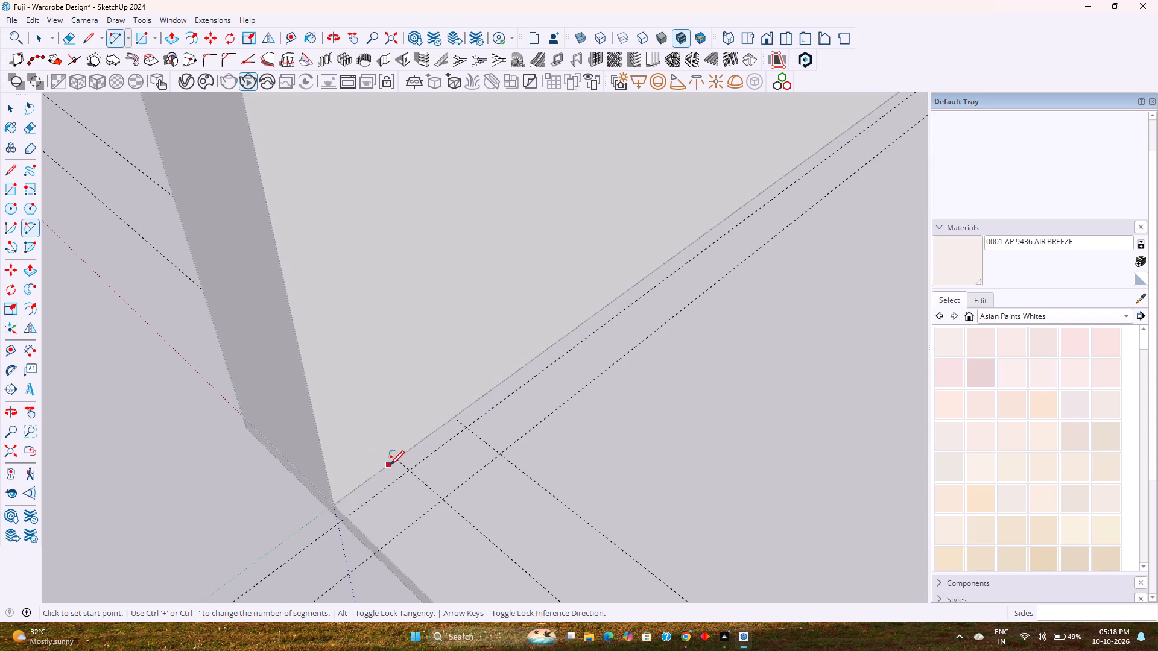
pyautogui.click(399, 459)
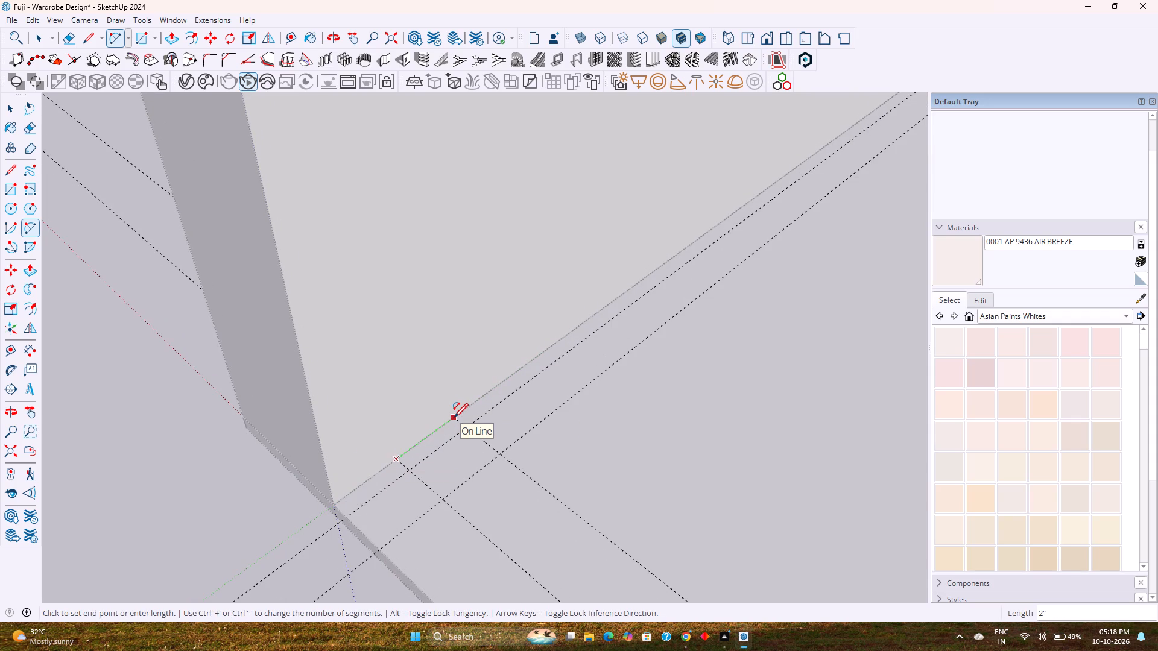
pyautogui.scroll(7, 454, 417)
pyautogui.click(454, 417)
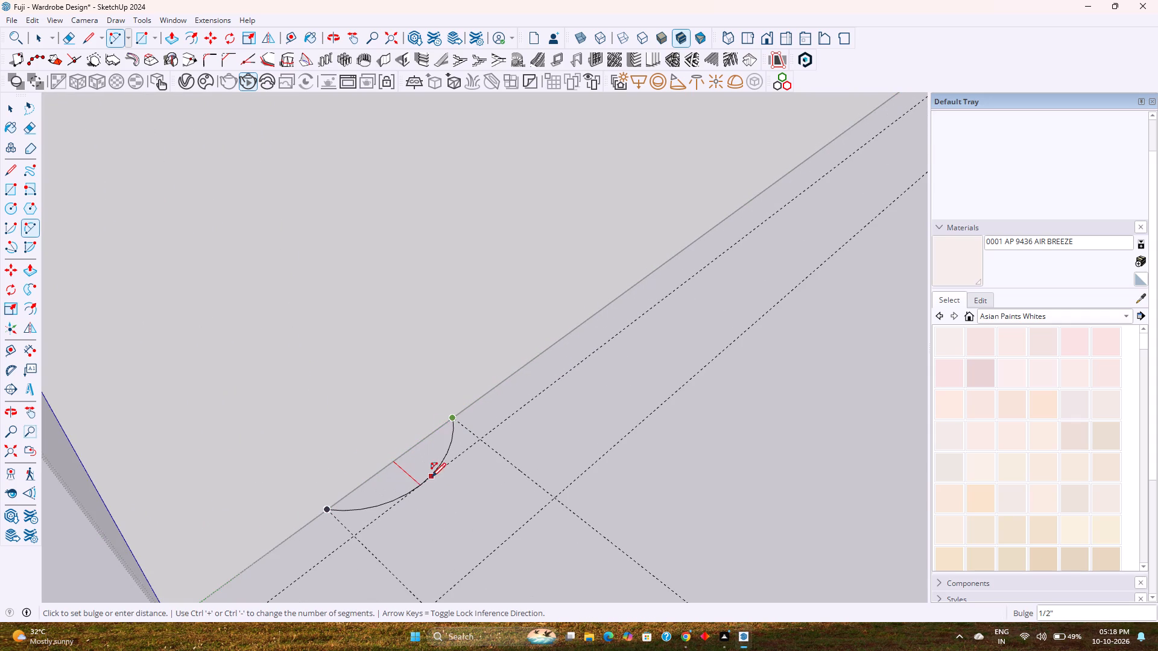
pyautogui.click(426, 479)
# Set the arc's segment count to 25.
pyautogui.press('space')
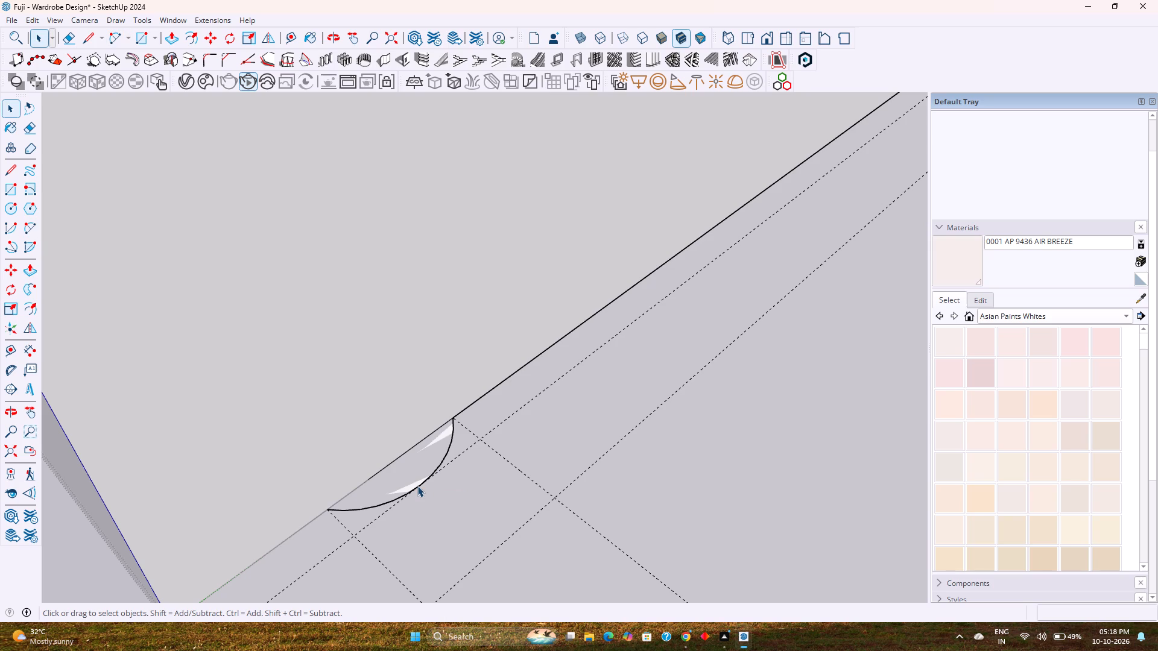
pyautogui.click(417, 487)
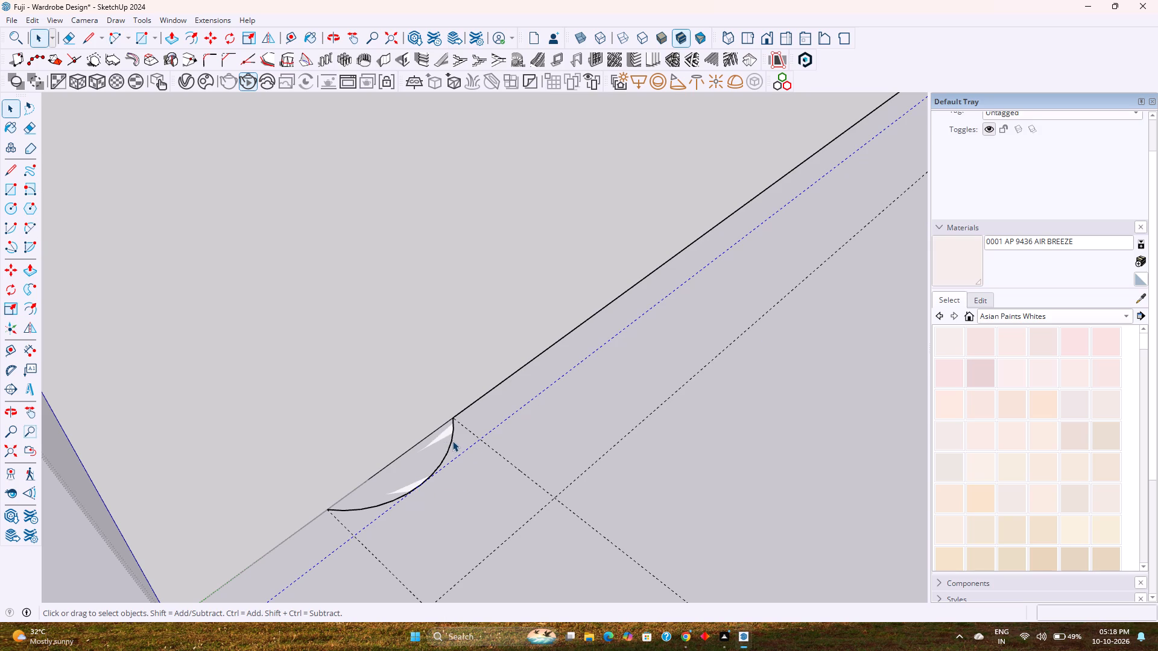
pyautogui.click(452, 441)
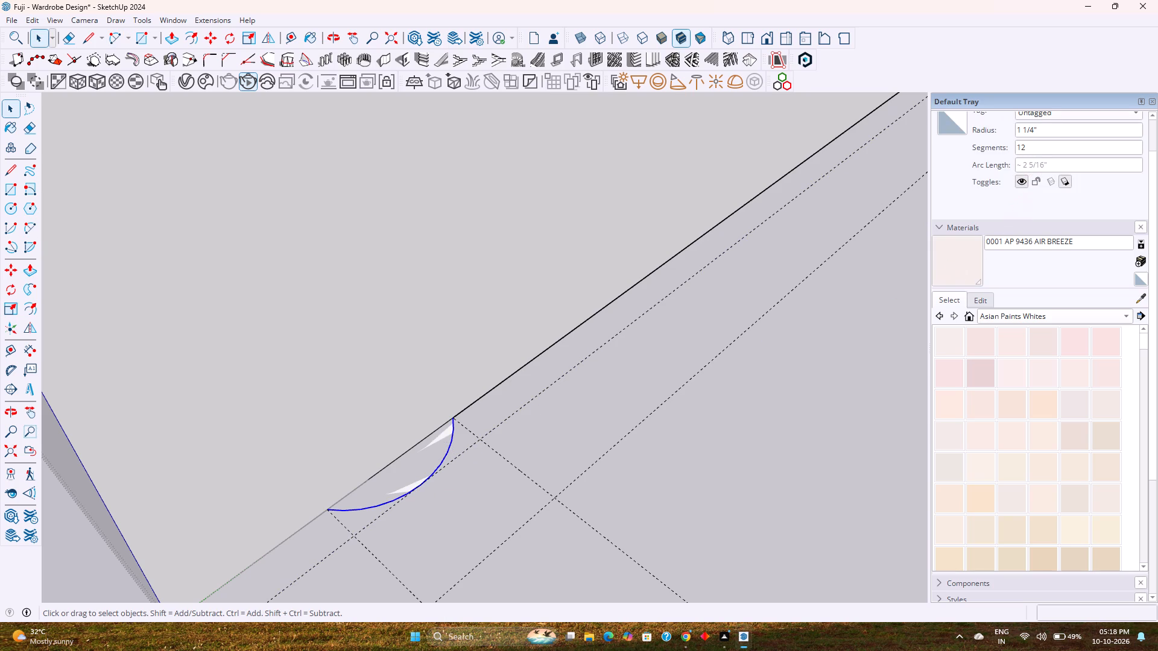
pyautogui.doubleClick(1032, 152)
pyautogui.write('25')
pyautogui.press('Return')
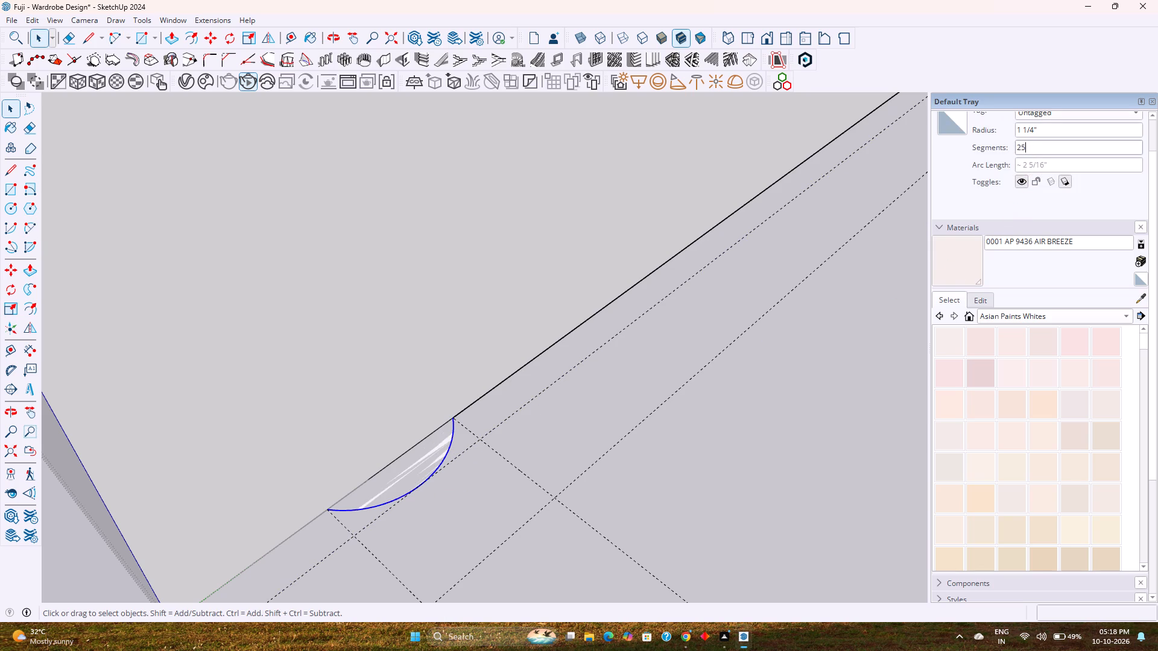
# Group the arc profile face with its edges and convert the group into a component named 7.
pyautogui.doubleClick(400, 474)
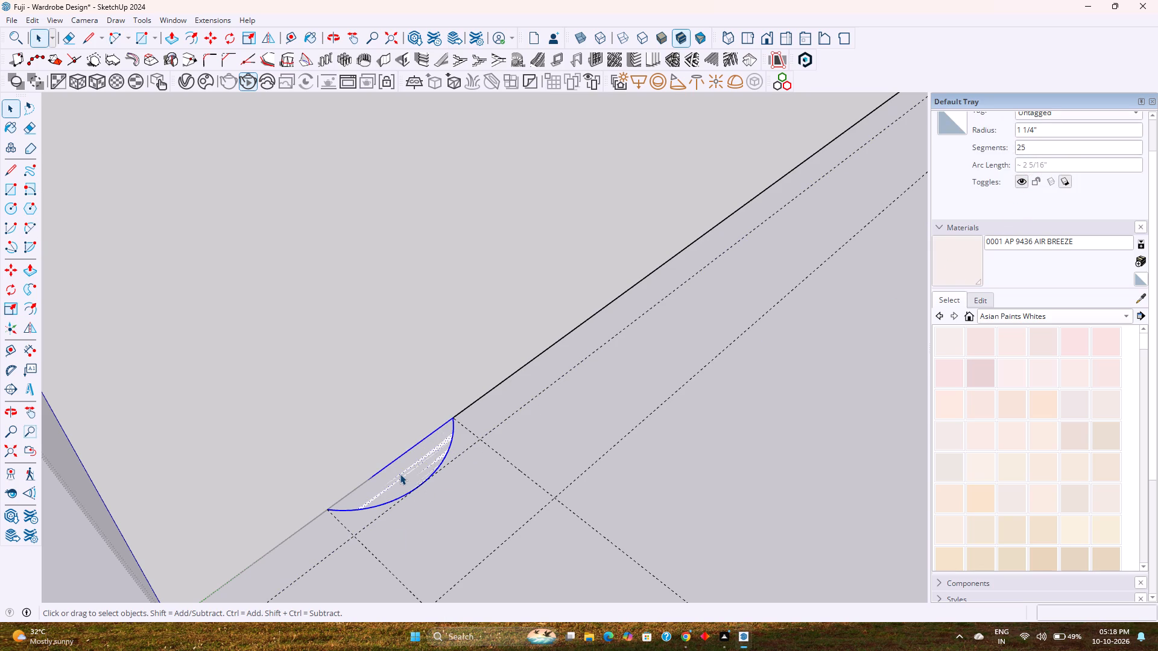
pyautogui.rightClick(400, 474)
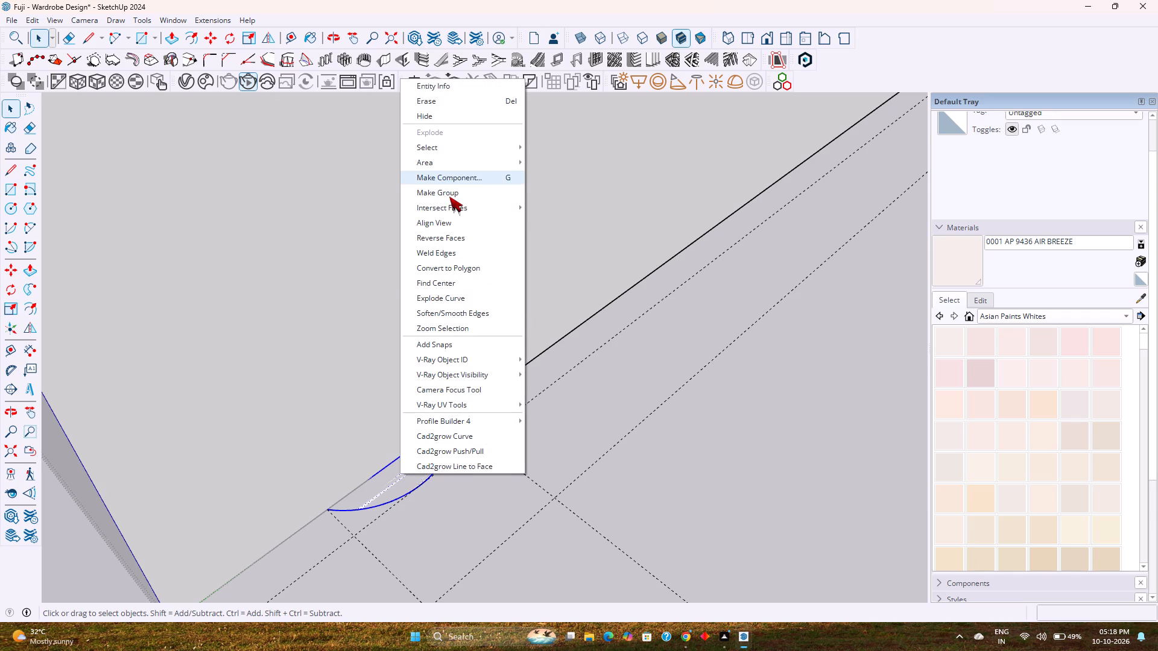
pyautogui.click(449, 197)
pyautogui.rightClick(424, 464)
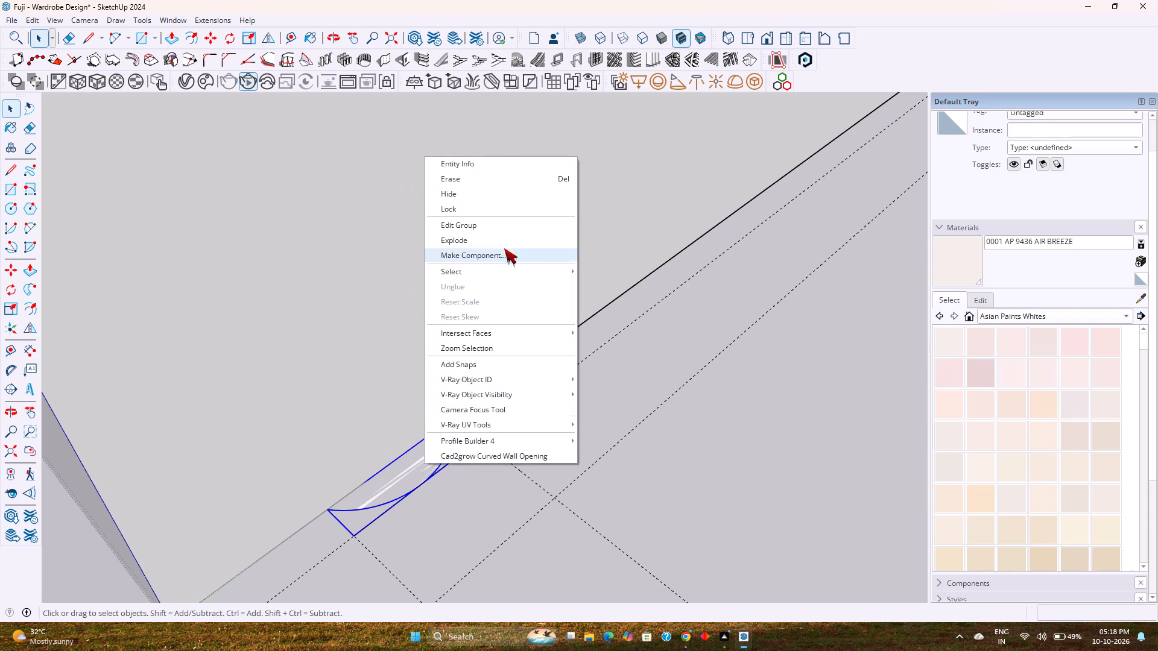
pyautogui.click(498, 256)
pyautogui.press('7')
pyautogui.press('Return')
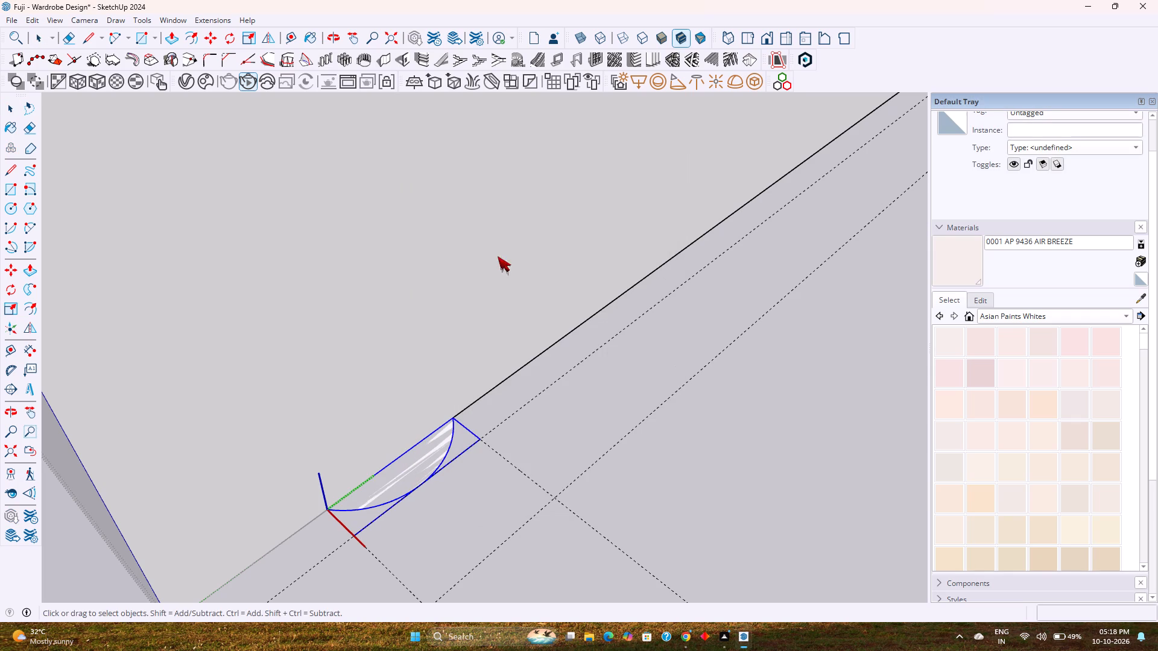
# Copy the arc component along the side wall's base to the guide near the door, dividing the distance into 16 equal spaces.
pyautogui.press('m')
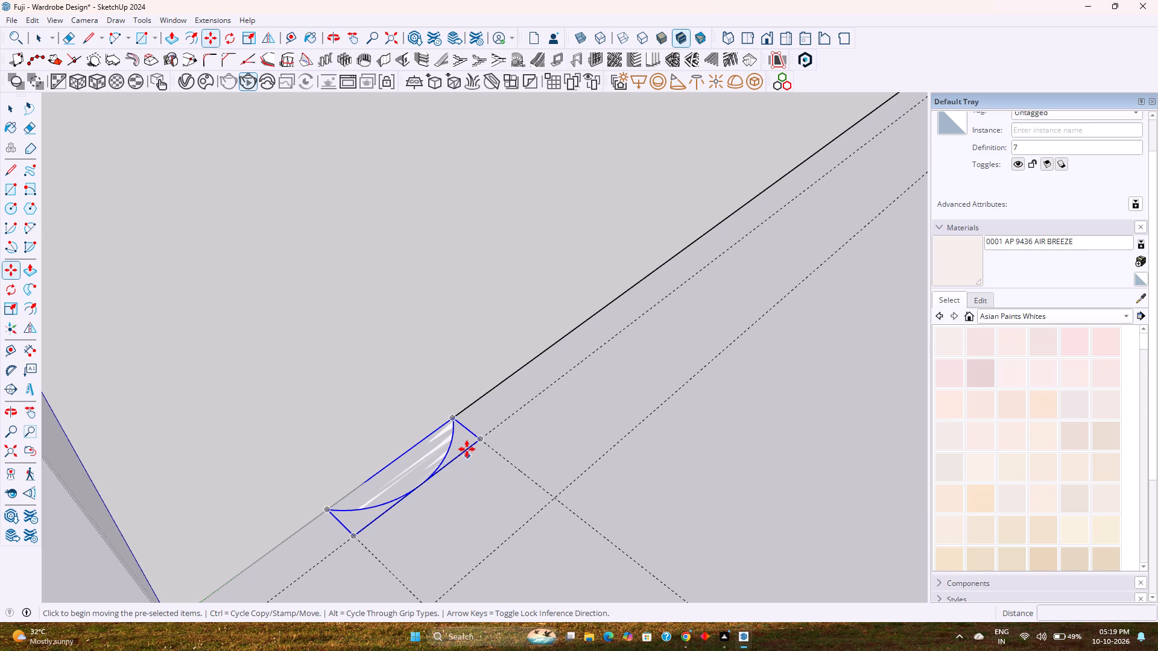
pyautogui.click(452, 417)
pyautogui.scroll(-7, 480, 404)
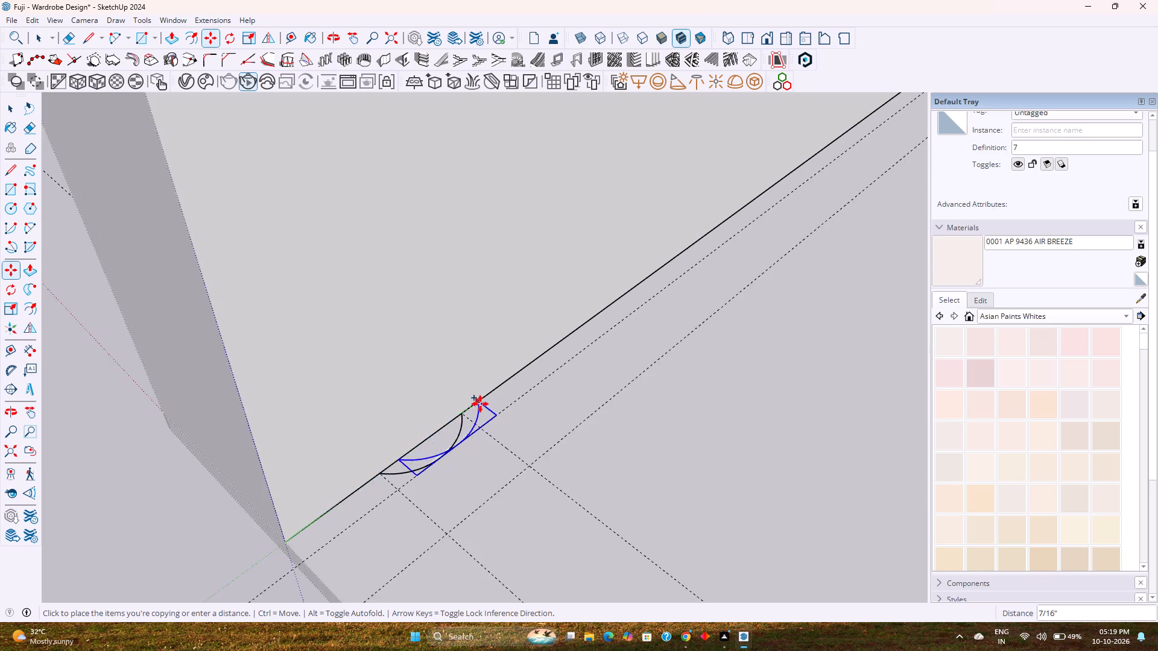
pyautogui.scroll(-3, 480, 404)
pyautogui.keyDown('shift'); pyautogui.moveTo(498, 397); pyautogui.dragTo(273, 579, button='middle'); pyautogui.keyUp('shift')
pyautogui.scroll(-5, 321, 538)
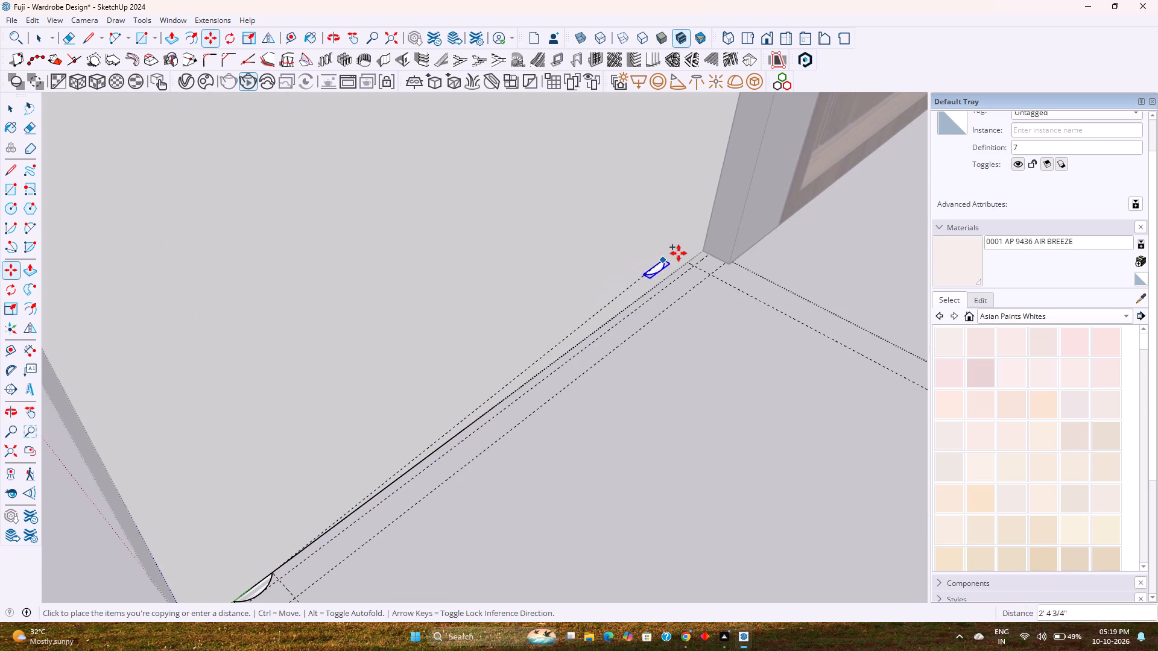
pyautogui.scroll(20, 679, 253)
pyautogui.scroll(6, 679, 253)
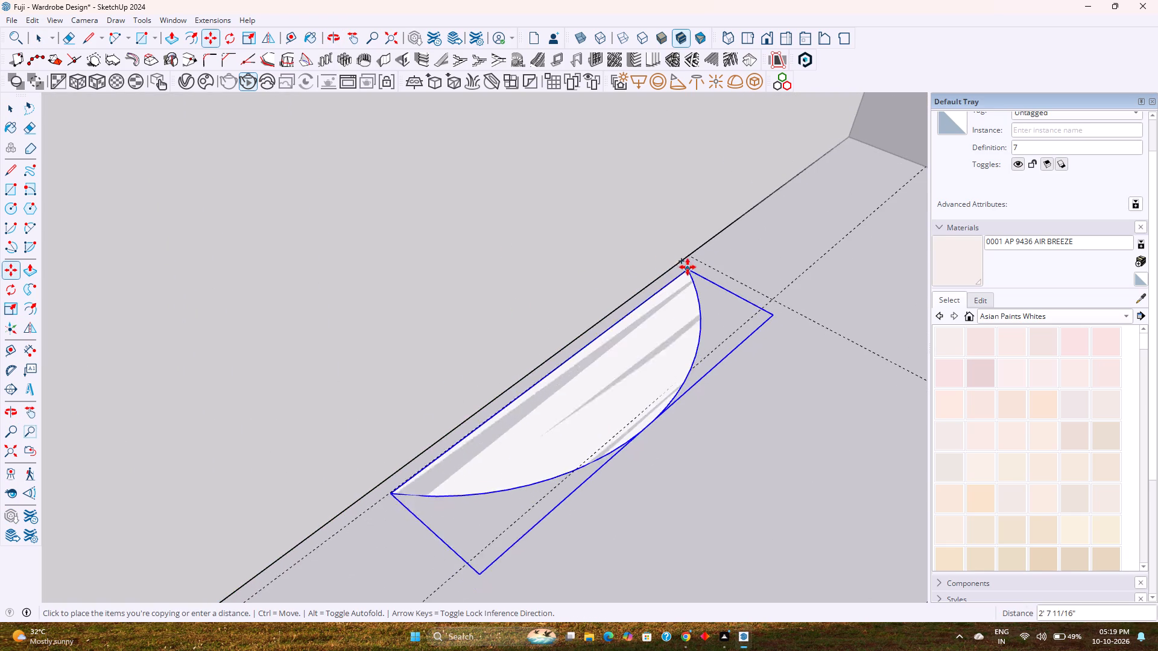
pyautogui.click(689, 259)
pyautogui.scroll(-5, 689, 259)
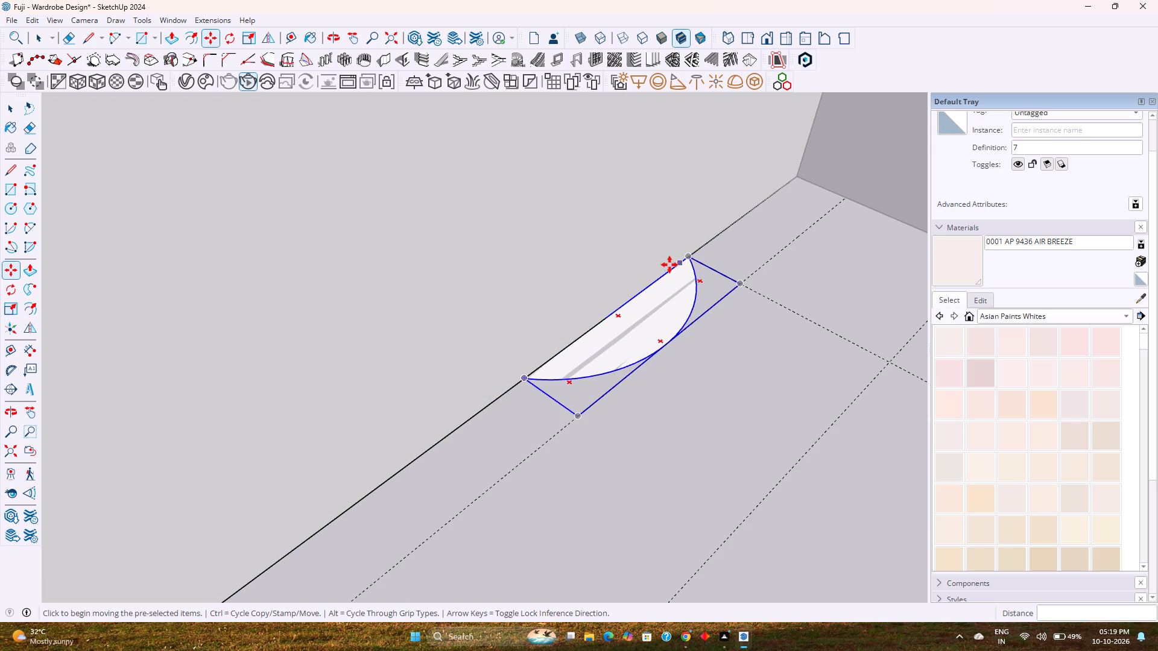
pyautogui.write('/16')
pyautogui.press('Return')
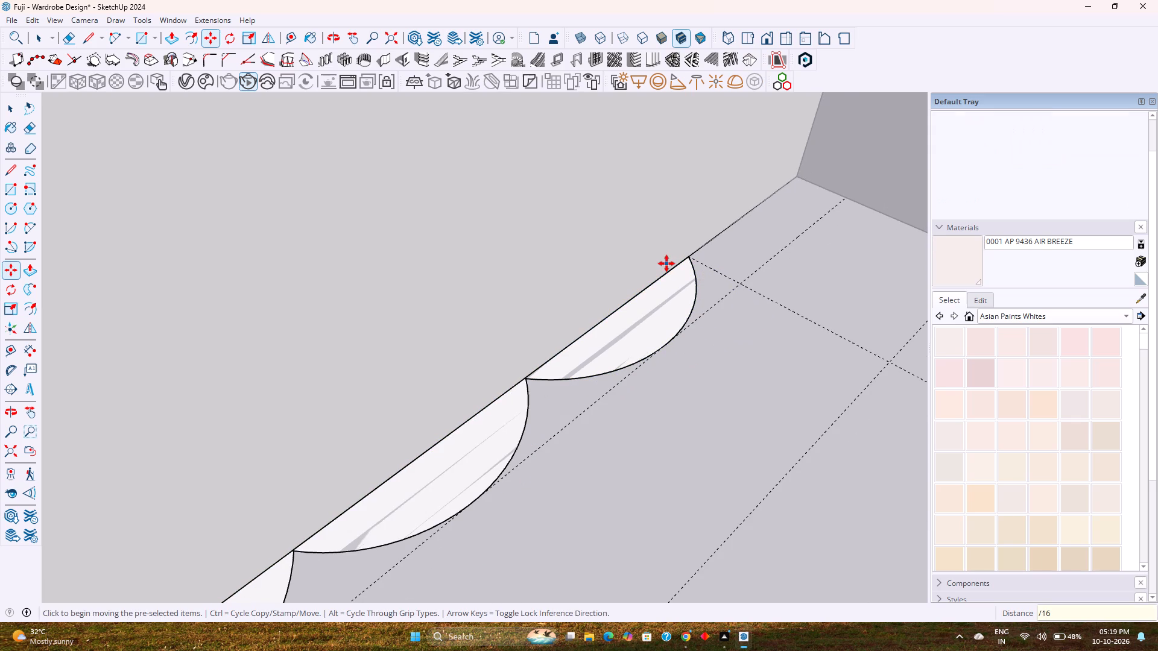
pyautogui.scroll(13, 495, 482)
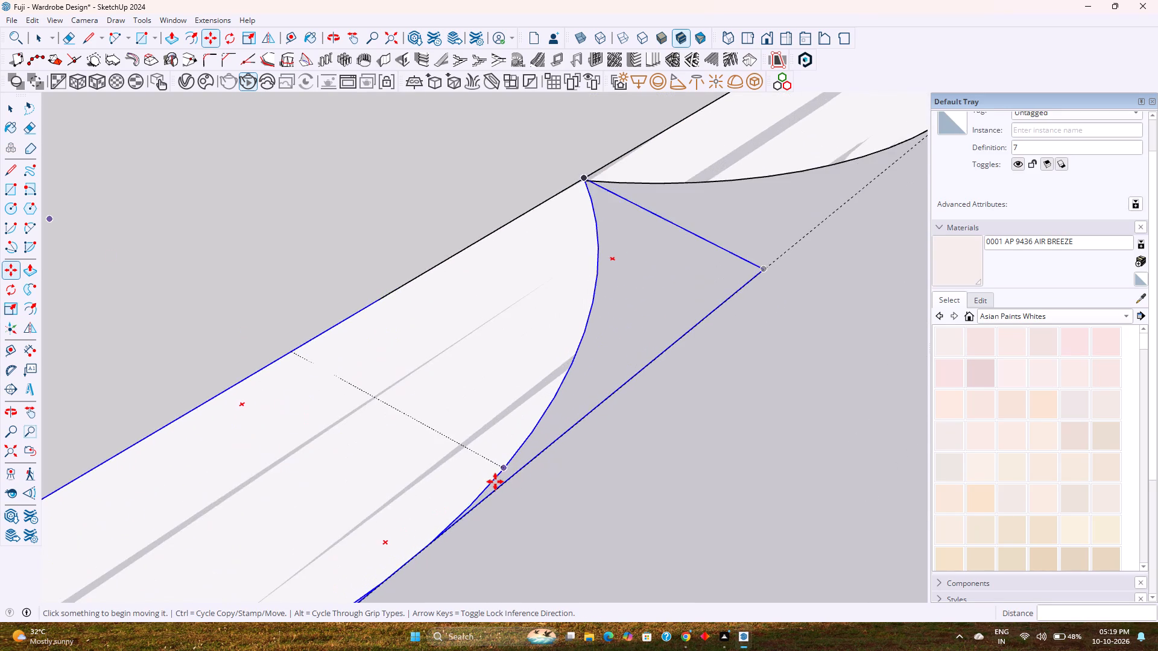
pyautogui.scroll(-9, 495, 482)
pyautogui.press('space')
# Inside the arc component, extrude the profile face upward 8' with Push/Pull, then close the component.
pyautogui.scroll(2, 572, 341)
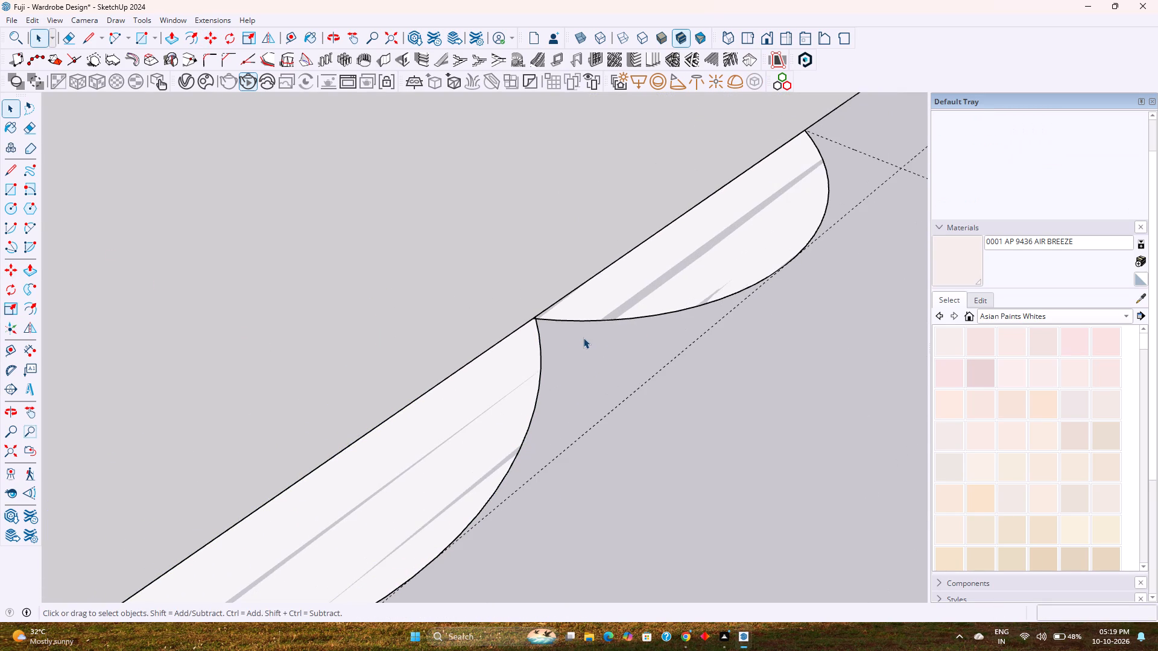
pyautogui.doubleClick(642, 280)
pyautogui.press('p')
pyautogui.click(642, 280)
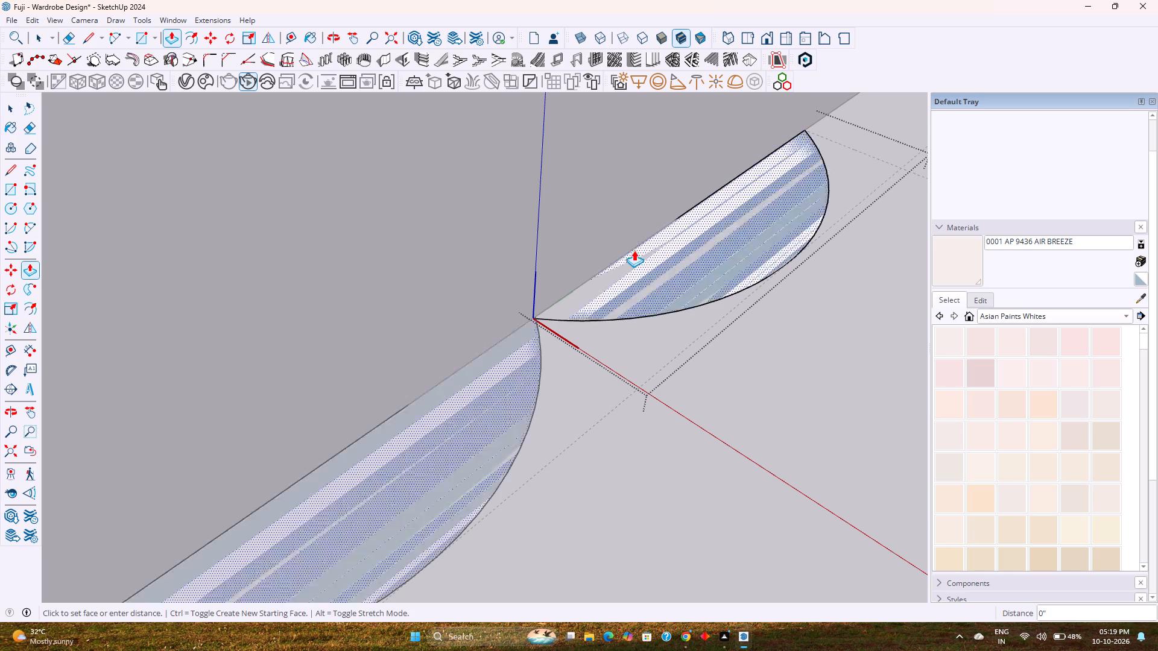
pyautogui.scroll(-13, 633, 246)
pyautogui.write("8'")
pyautogui.press('Return')
pyautogui.press('space')
pyautogui.scroll(-8, 611, 365)
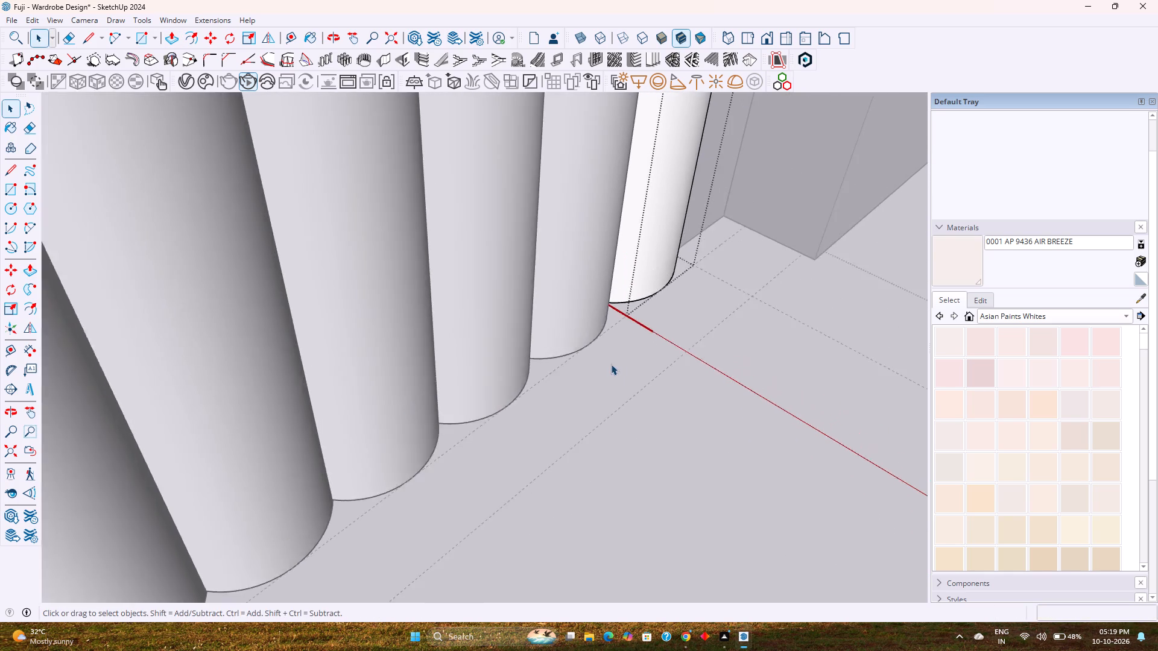
pyautogui.scroll(-20, 611, 364)
pyautogui.scroll(-8, 611, 364)
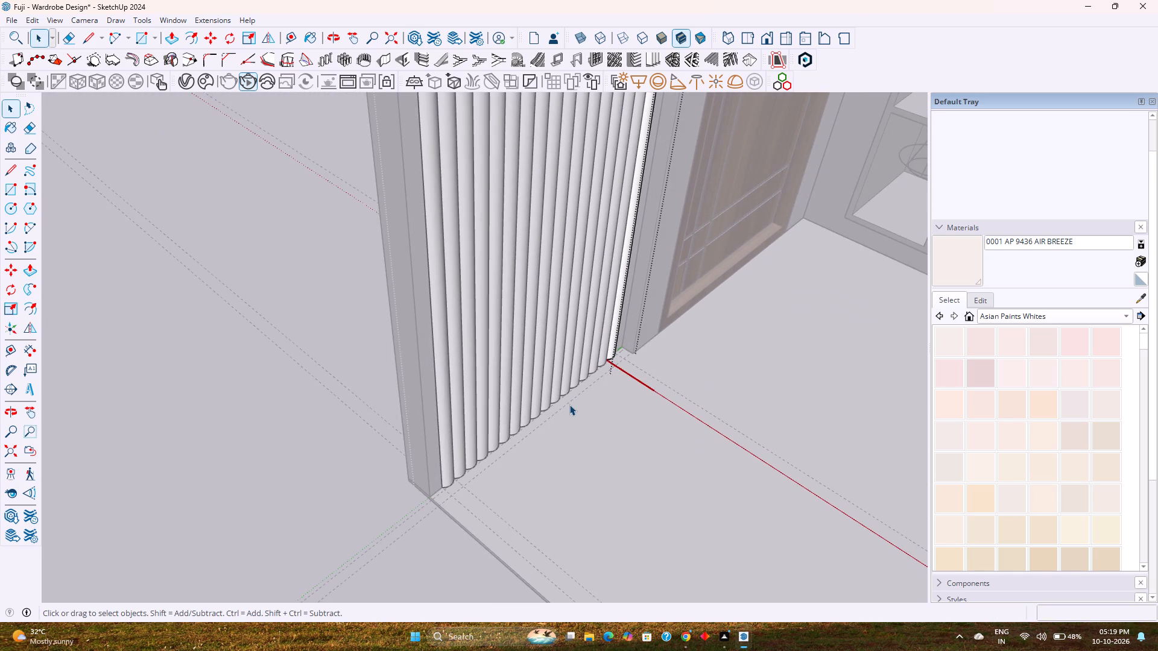
pyautogui.scroll(-4, 569, 404)
pyautogui.keyDown('shift'); pyautogui.moveTo(568, 404); pyautogui.dragTo(460, 599, button='middle'); pyautogui.keyUp('shift')
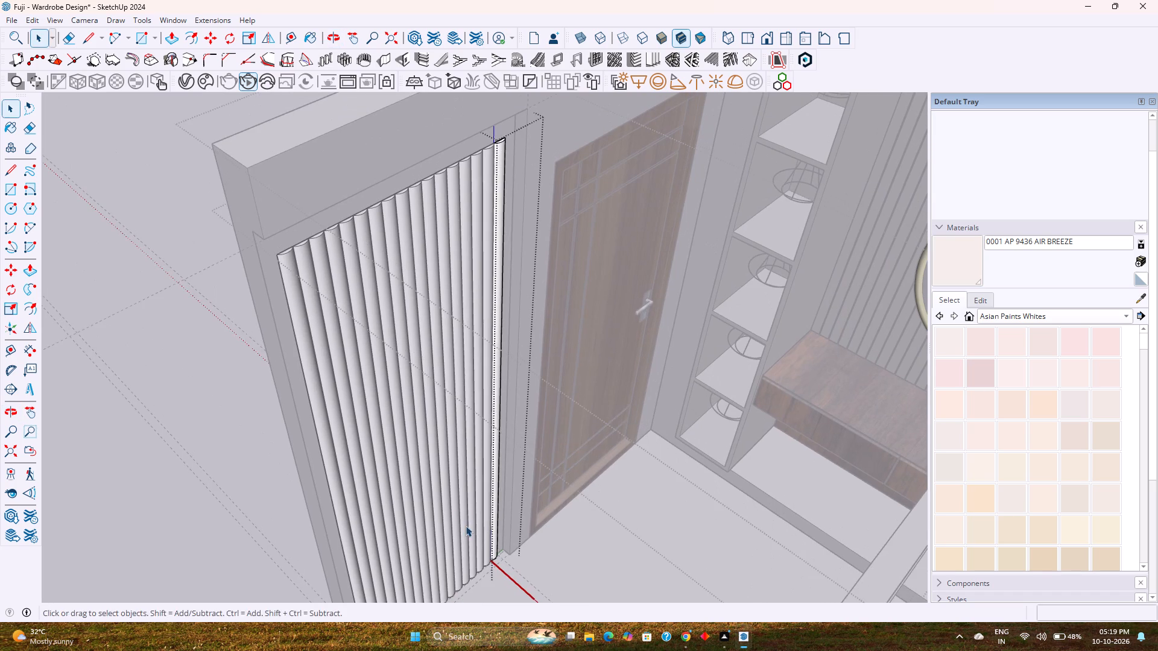
pyautogui.moveTo(466, 526); pyautogui.dragTo(455, 450, button='middle')
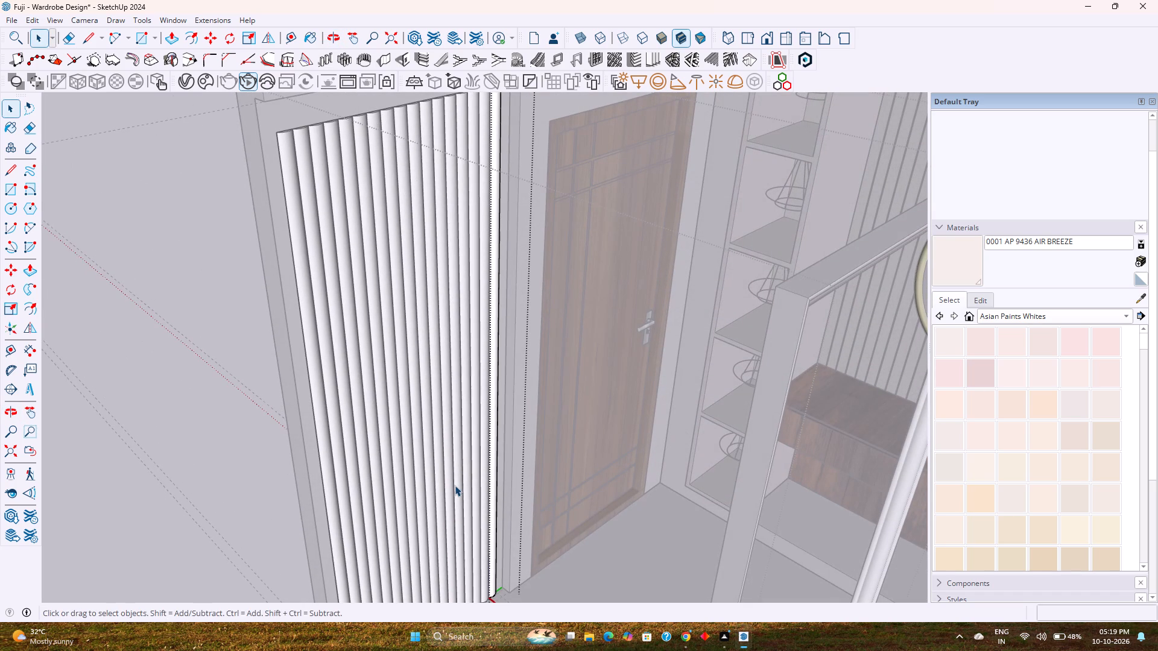
pyautogui.moveTo(448, 509); pyautogui.dragTo(434, 452, button='middle')
pyautogui.moveTo(417, 552); pyautogui.dragTo(434, 478, button='middle')
pyautogui.scroll(4, 376, 534)
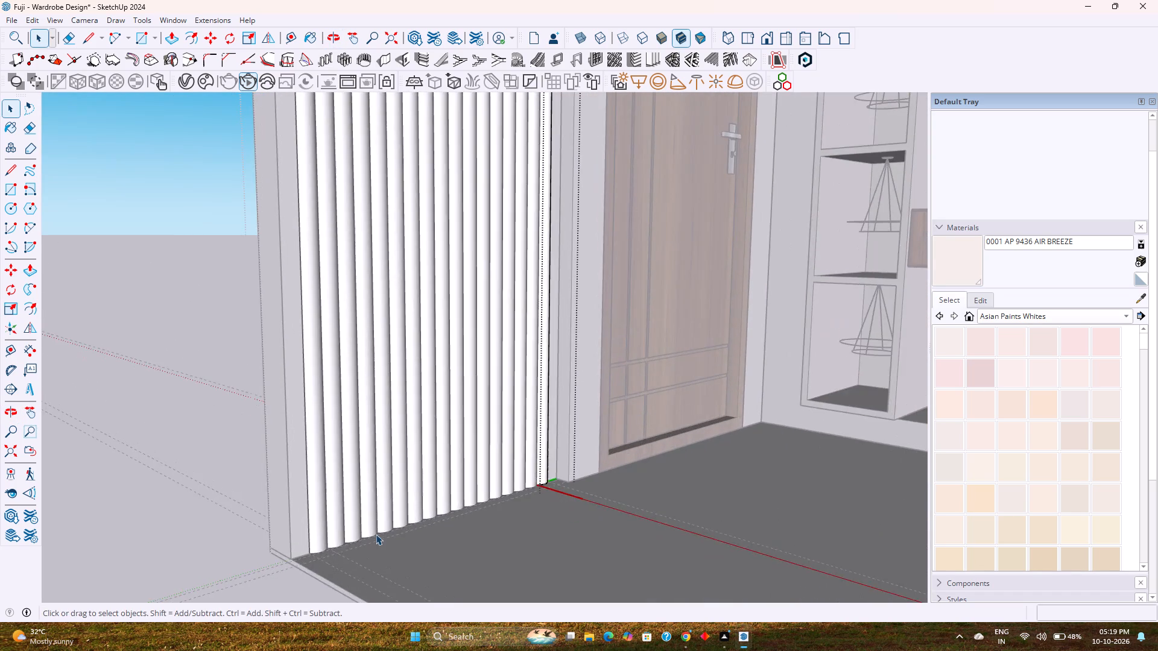
pyautogui.scroll(9, 334, 546)
pyautogui.moveTo(334, 546); pyautogui.dragTo(353, 487, button='middle')
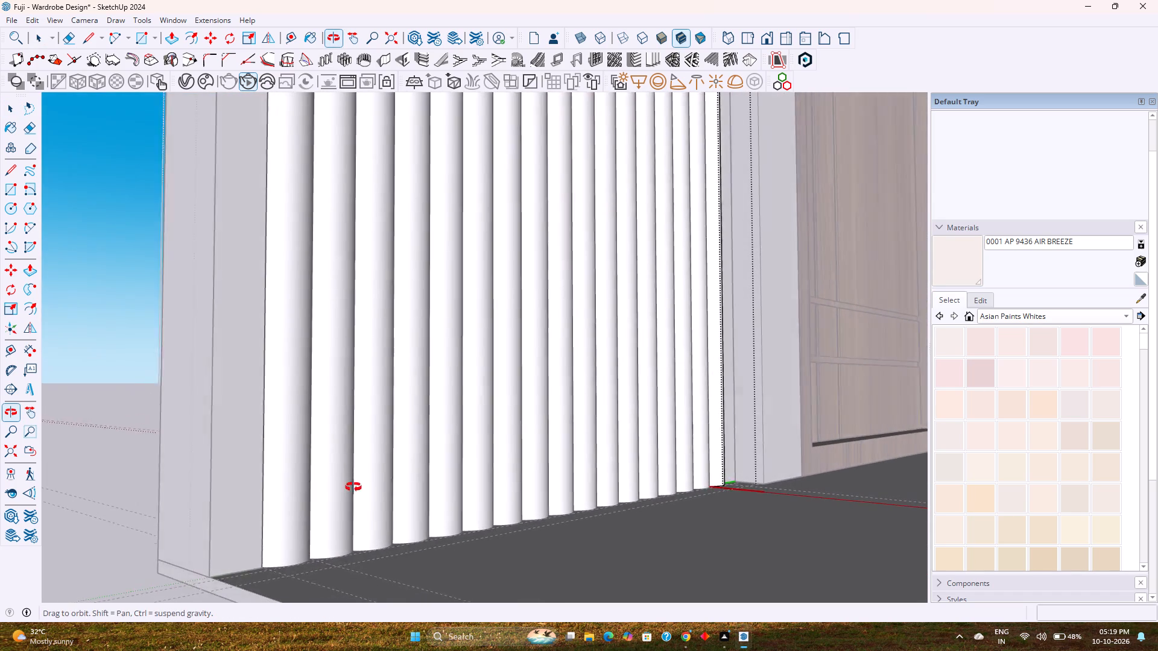
pyautogui.moveTo(353, 487); pyautogui.dragTo(354, 488, button='middle')
pyautogui.scroll(1, 355, 488)
pyautogui.click(294, 539)
# Select all instances of the flute component and make them into one group.
pyautogui.scroll(-3, 294, 539)
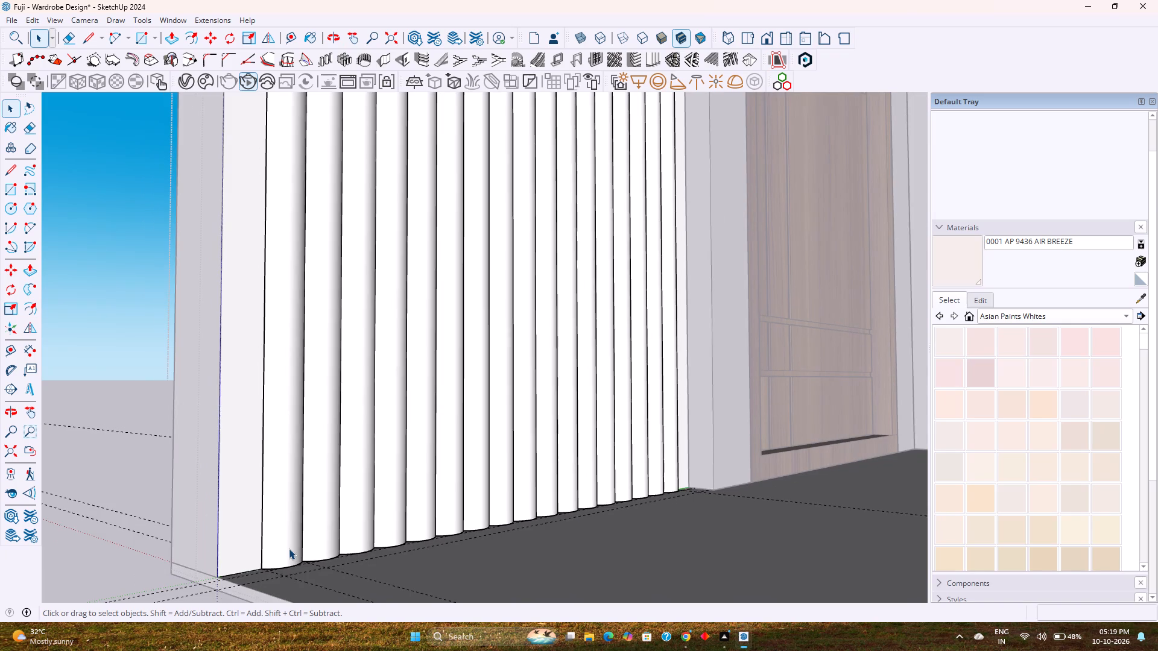
pyautogui.click(289, 549)
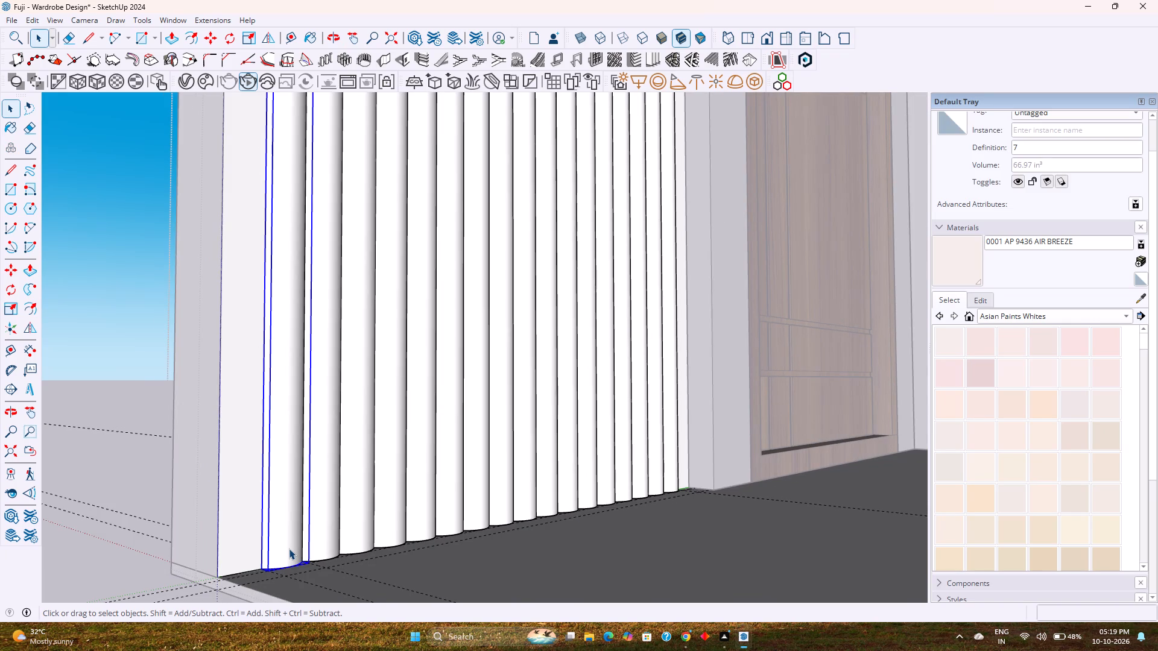
pyautogui.press('Escape')
pyautogui.click(289, 549)
pyautogui.doubleClick(289, 549)
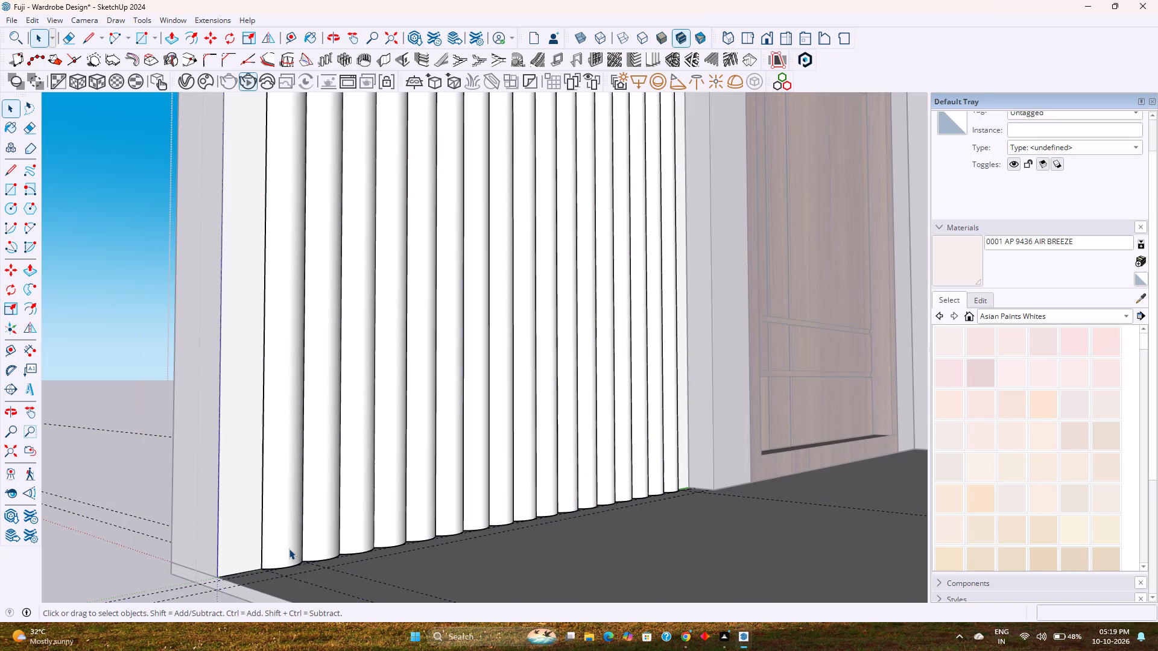
pyautogui.click(289, 549)
pyautogui.rightClick(289, 549)
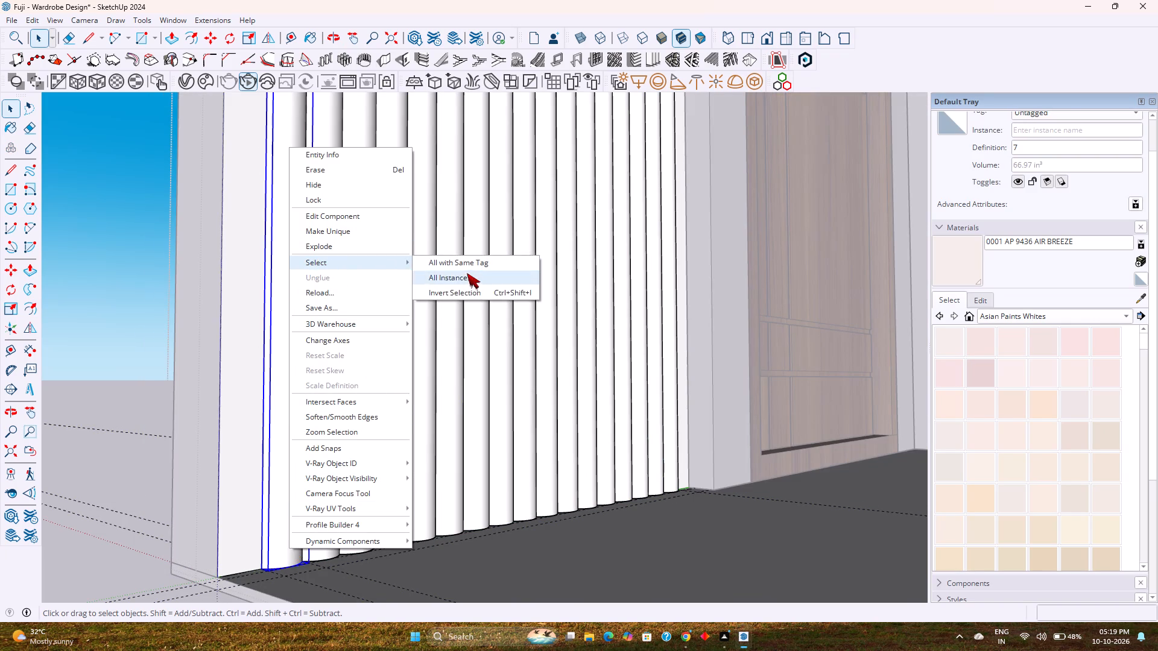
pyautogui.click(469, 275)
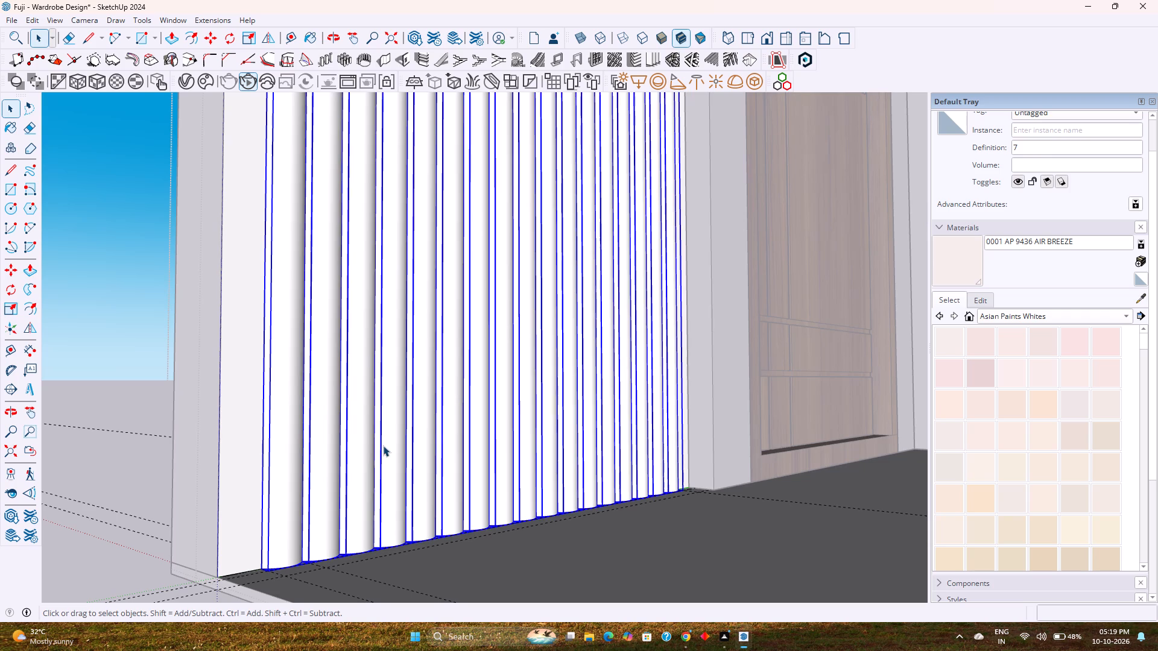
pyautogui.rightClick(383, 445)
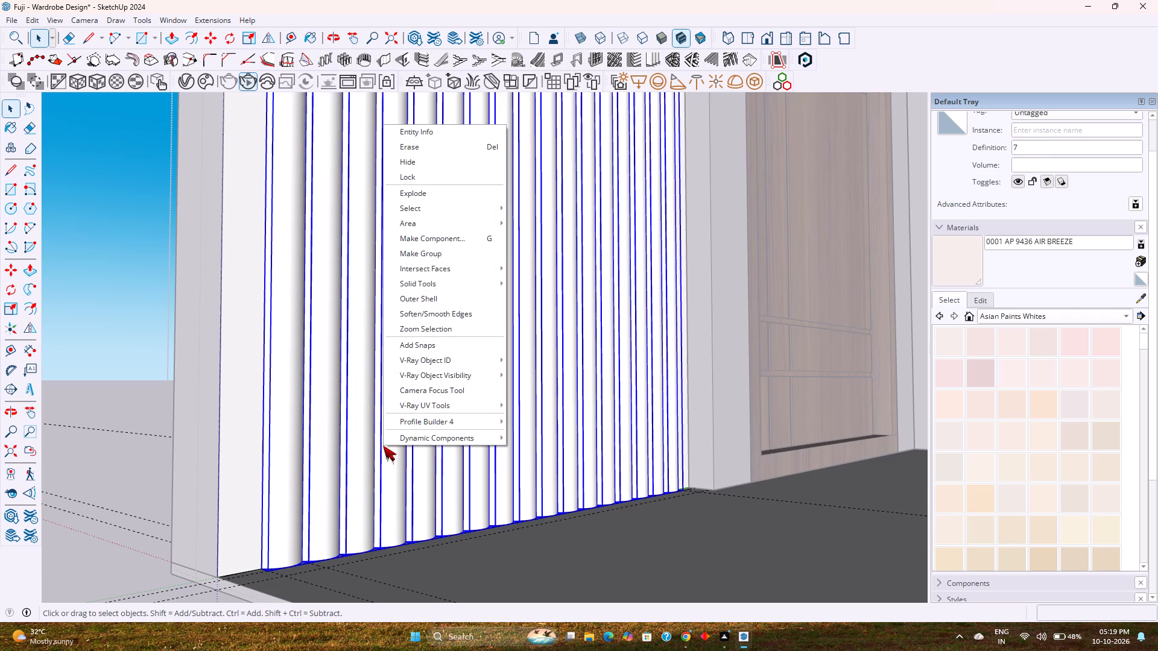
pyautogui.click(435, 256)
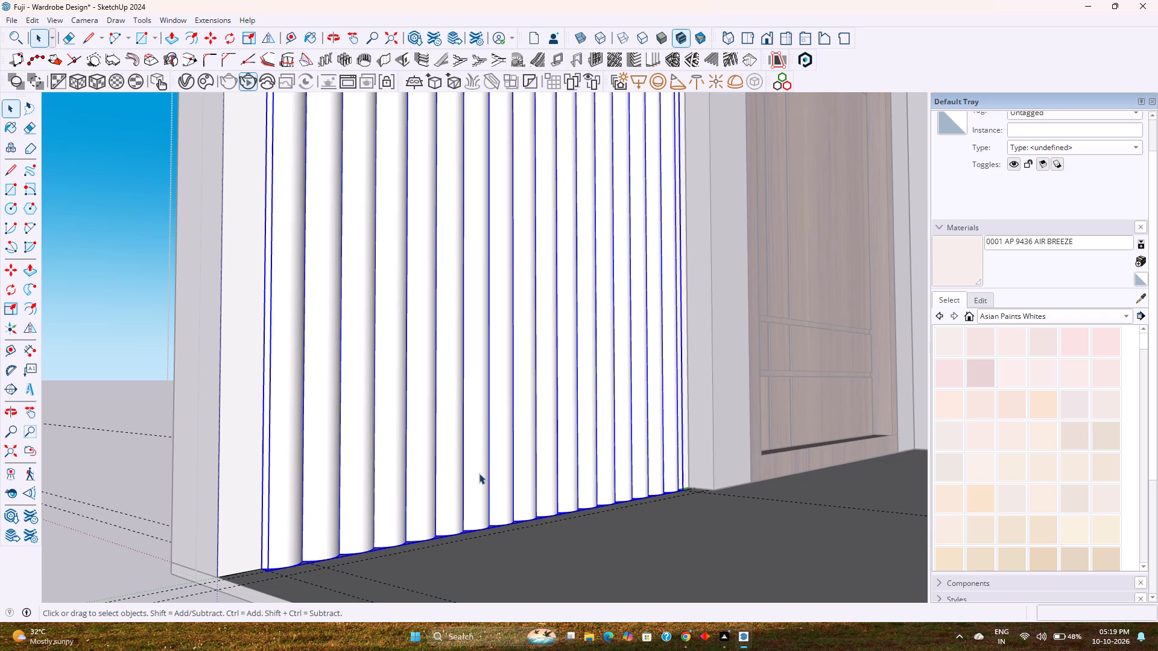
# Place a guide on the side wall 2" above its bottom edge.
pyautogui.click(287, 43)
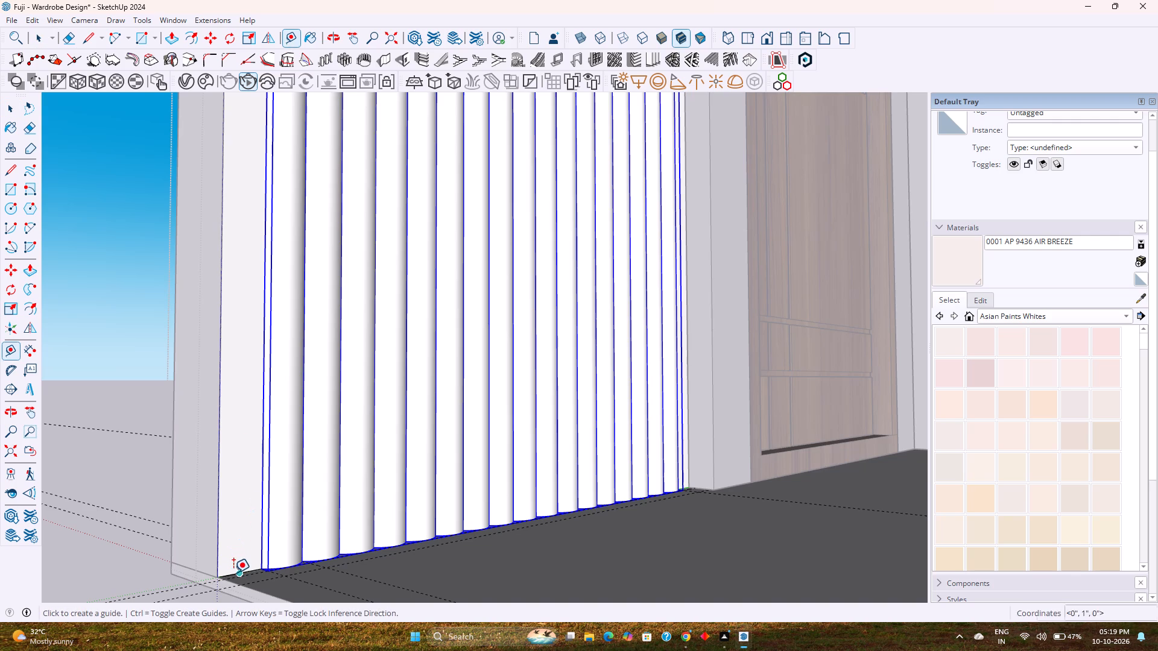
pyautogui.scroll(17, 227, 581)
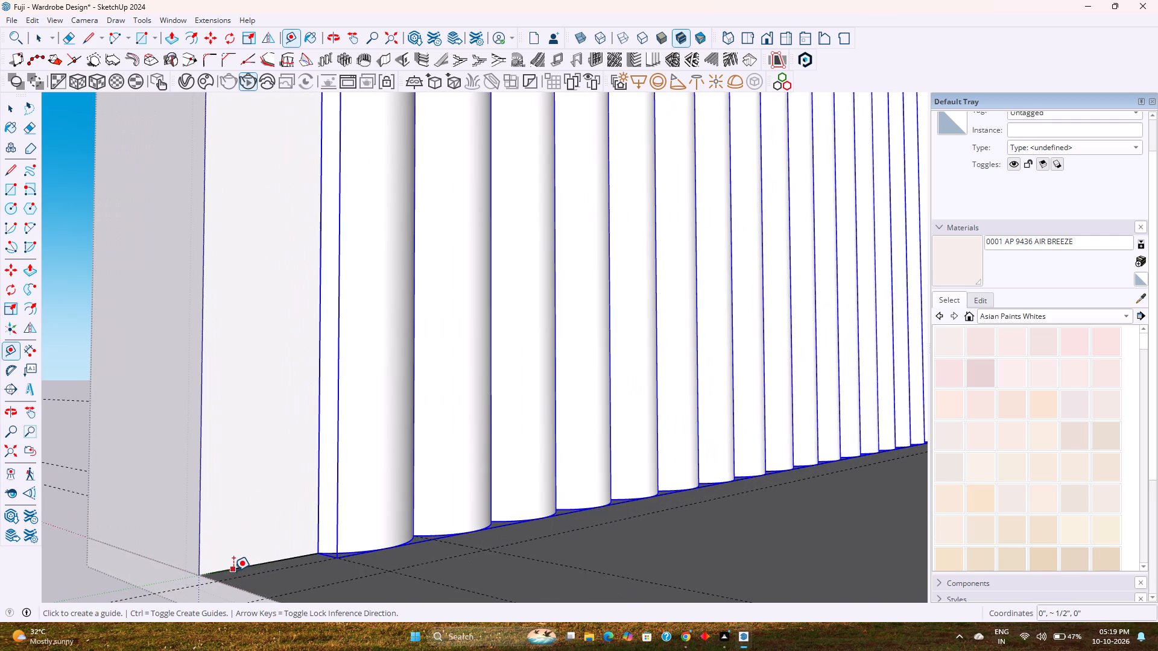
pyautogui.click(233, 571)
pyautogui.press('2')
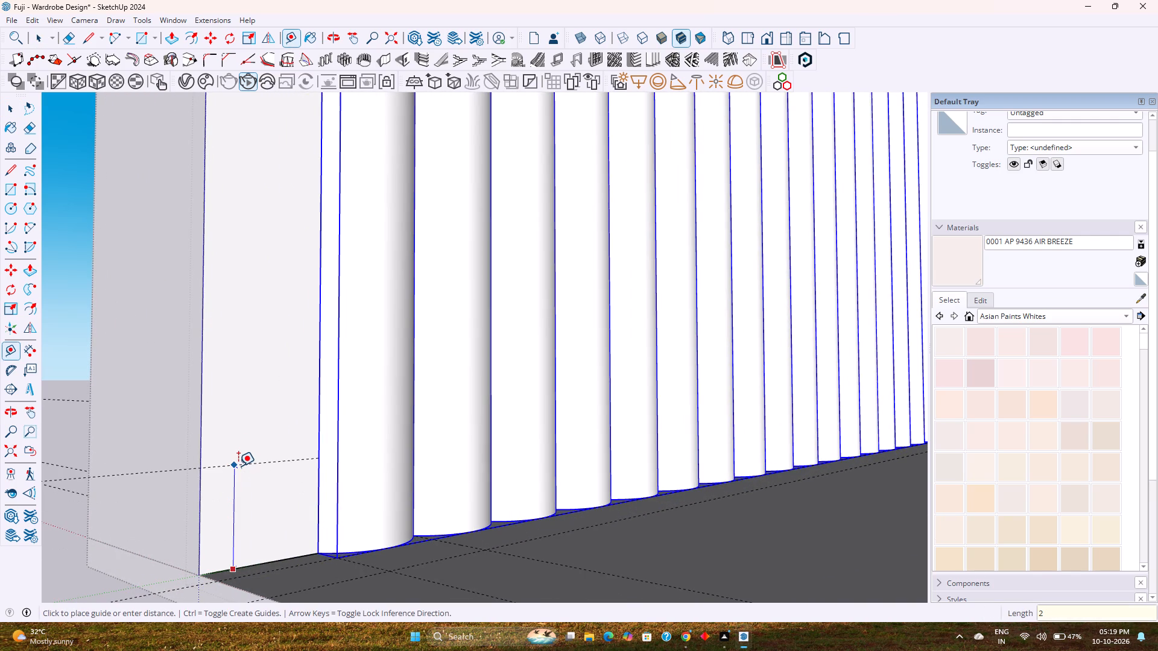
pyautogui.press('Return')
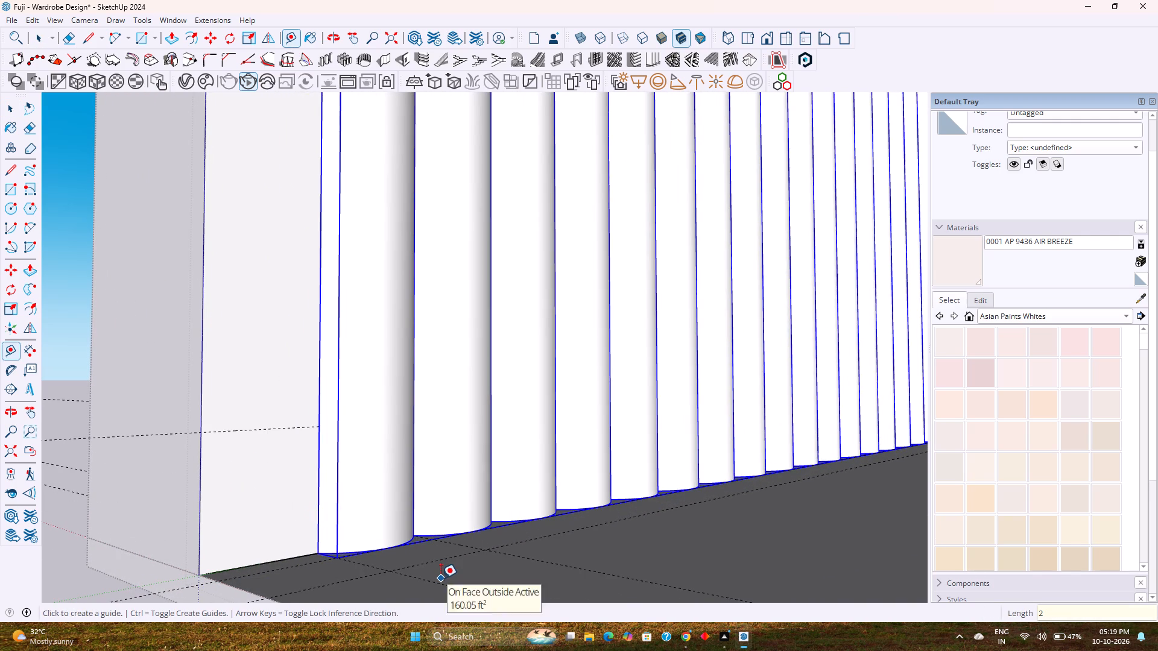
# Scale the fluted group vertically from its bottom up to the new guide above the wall's base.
pyautogui.press('s')
pyautogui.scroll(-6, 630, 549)
pyautogui.scroll(4, 746, 488)
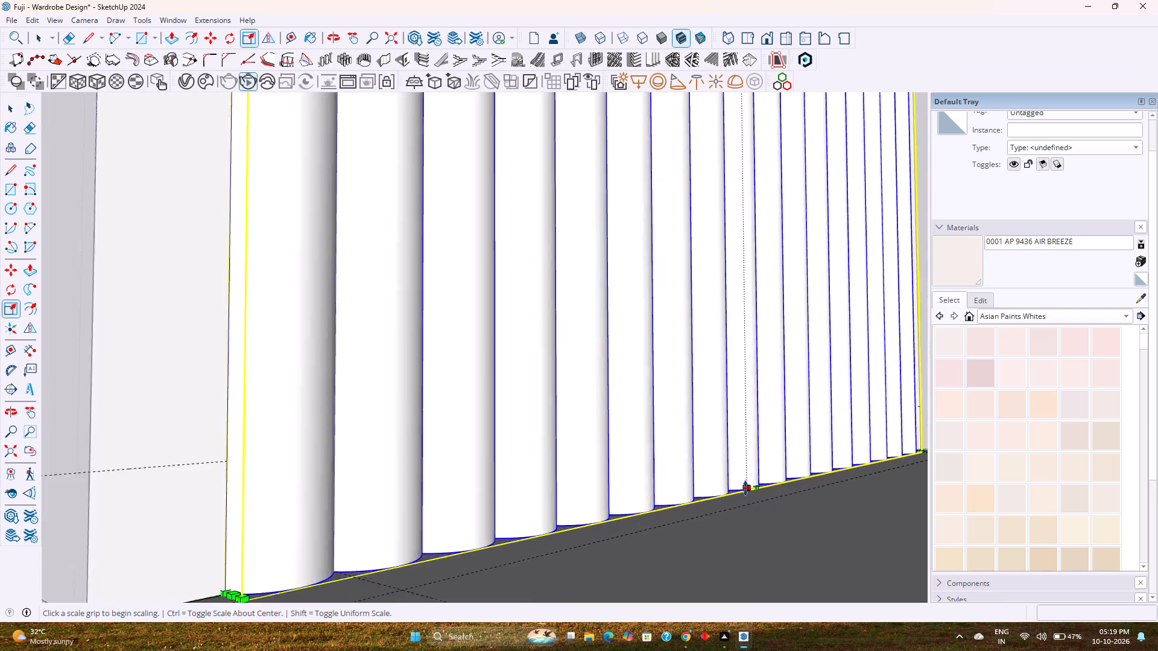
pyautogui.scroll(8, 745, 488)
pyautogui.click(745, 488)
pyautogui.scroll(-8, 736, 451)
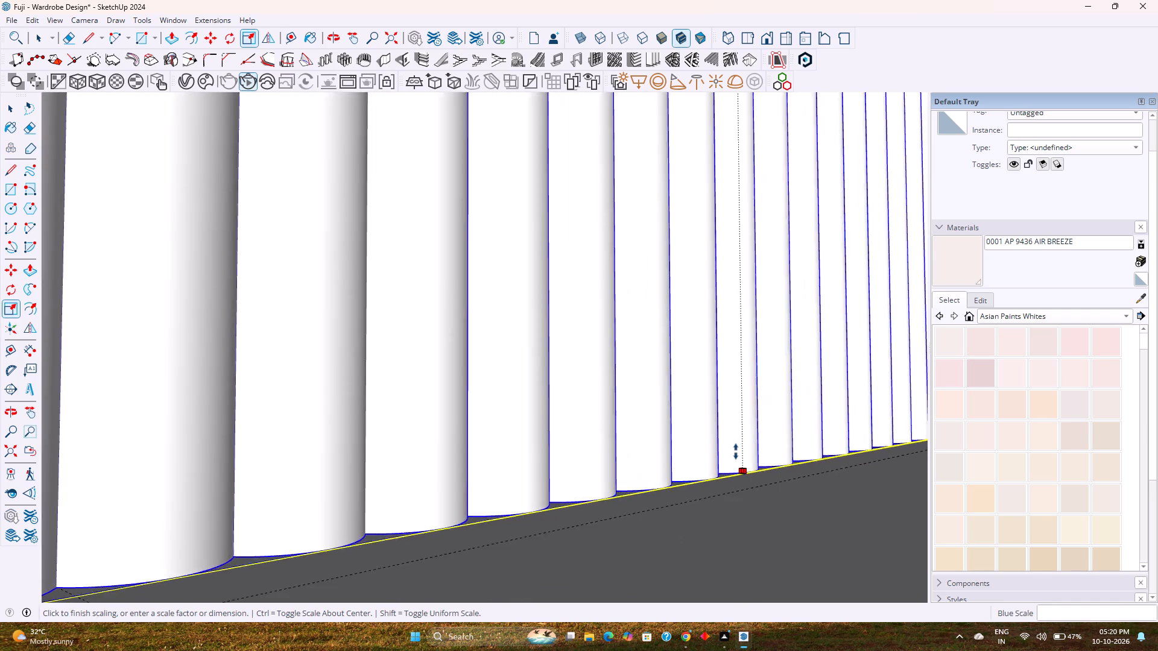
pyautogui.scroll(-9, 736, 451)
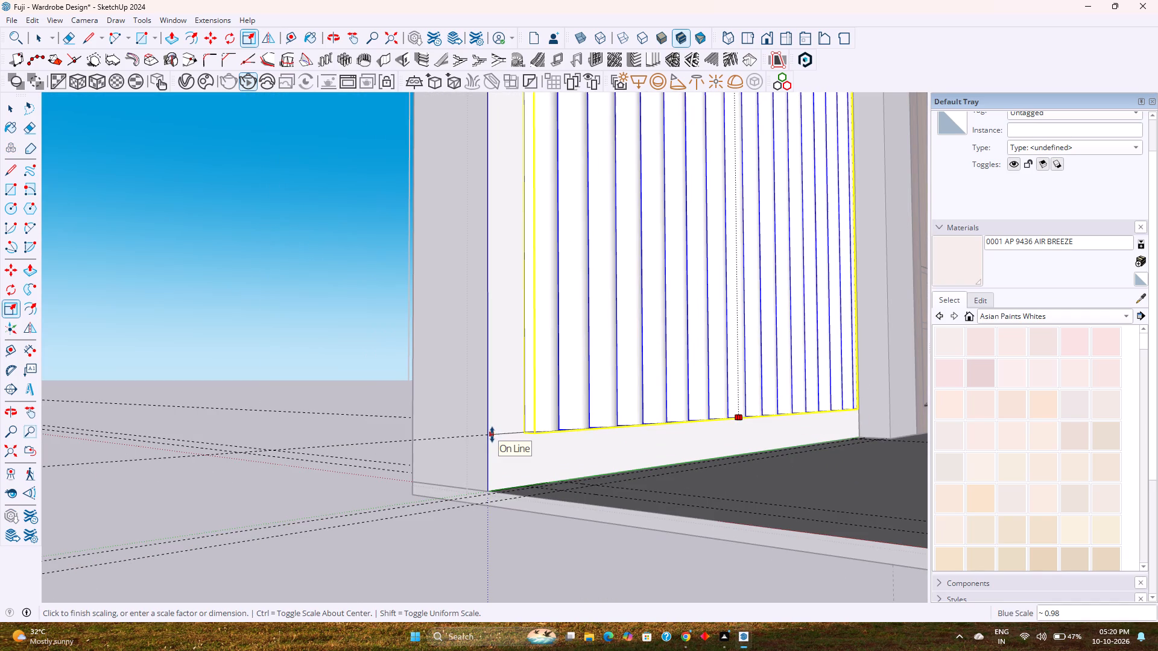
pyautogui.click(492, 435)
pyautogui.press('space')
pyautogui.press('Escape')
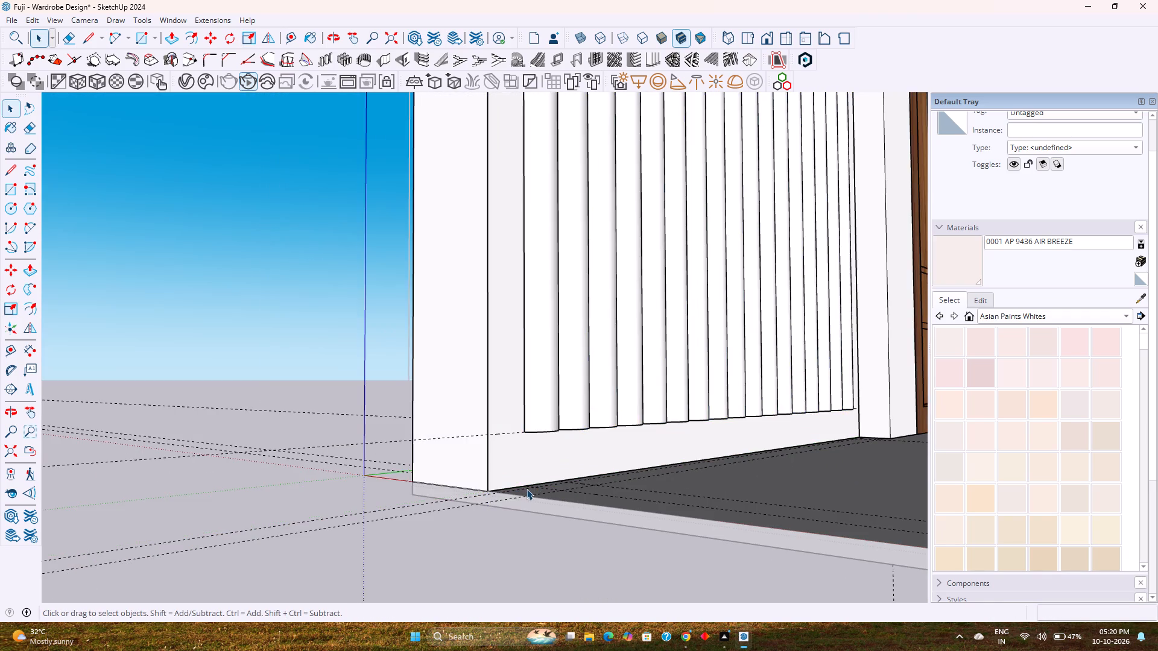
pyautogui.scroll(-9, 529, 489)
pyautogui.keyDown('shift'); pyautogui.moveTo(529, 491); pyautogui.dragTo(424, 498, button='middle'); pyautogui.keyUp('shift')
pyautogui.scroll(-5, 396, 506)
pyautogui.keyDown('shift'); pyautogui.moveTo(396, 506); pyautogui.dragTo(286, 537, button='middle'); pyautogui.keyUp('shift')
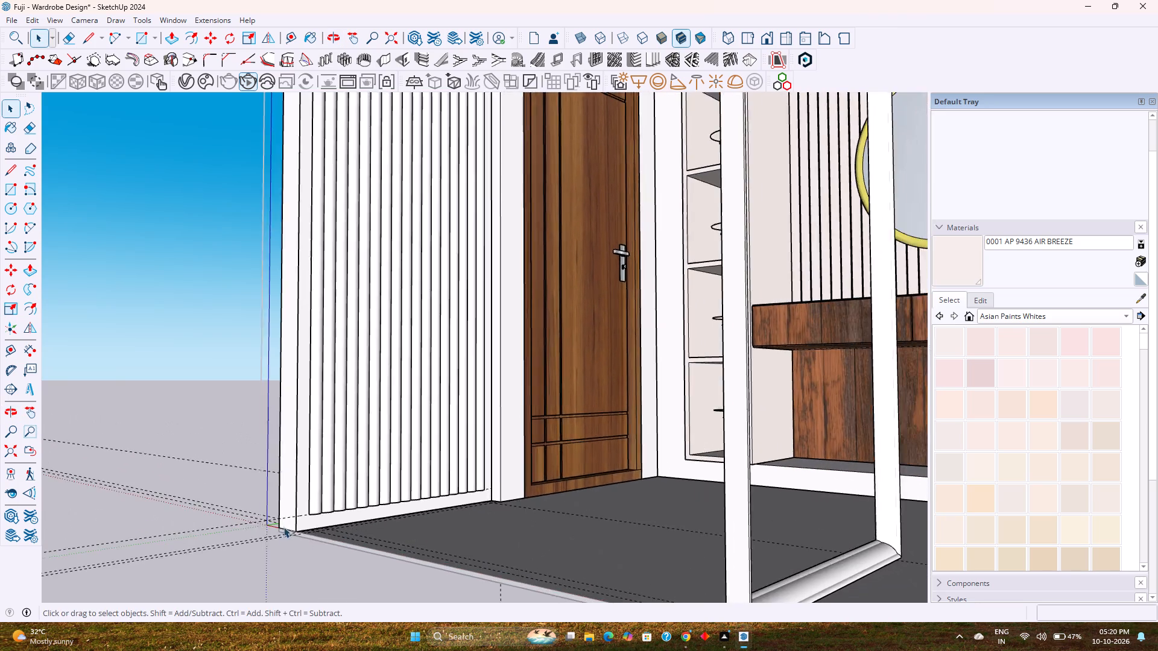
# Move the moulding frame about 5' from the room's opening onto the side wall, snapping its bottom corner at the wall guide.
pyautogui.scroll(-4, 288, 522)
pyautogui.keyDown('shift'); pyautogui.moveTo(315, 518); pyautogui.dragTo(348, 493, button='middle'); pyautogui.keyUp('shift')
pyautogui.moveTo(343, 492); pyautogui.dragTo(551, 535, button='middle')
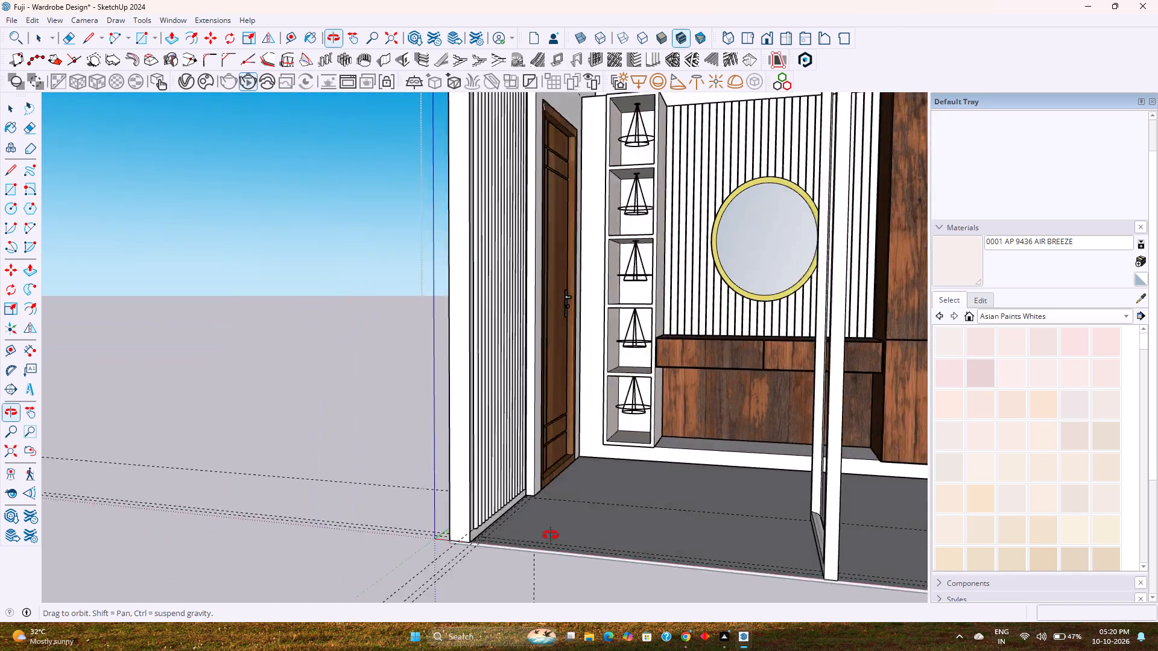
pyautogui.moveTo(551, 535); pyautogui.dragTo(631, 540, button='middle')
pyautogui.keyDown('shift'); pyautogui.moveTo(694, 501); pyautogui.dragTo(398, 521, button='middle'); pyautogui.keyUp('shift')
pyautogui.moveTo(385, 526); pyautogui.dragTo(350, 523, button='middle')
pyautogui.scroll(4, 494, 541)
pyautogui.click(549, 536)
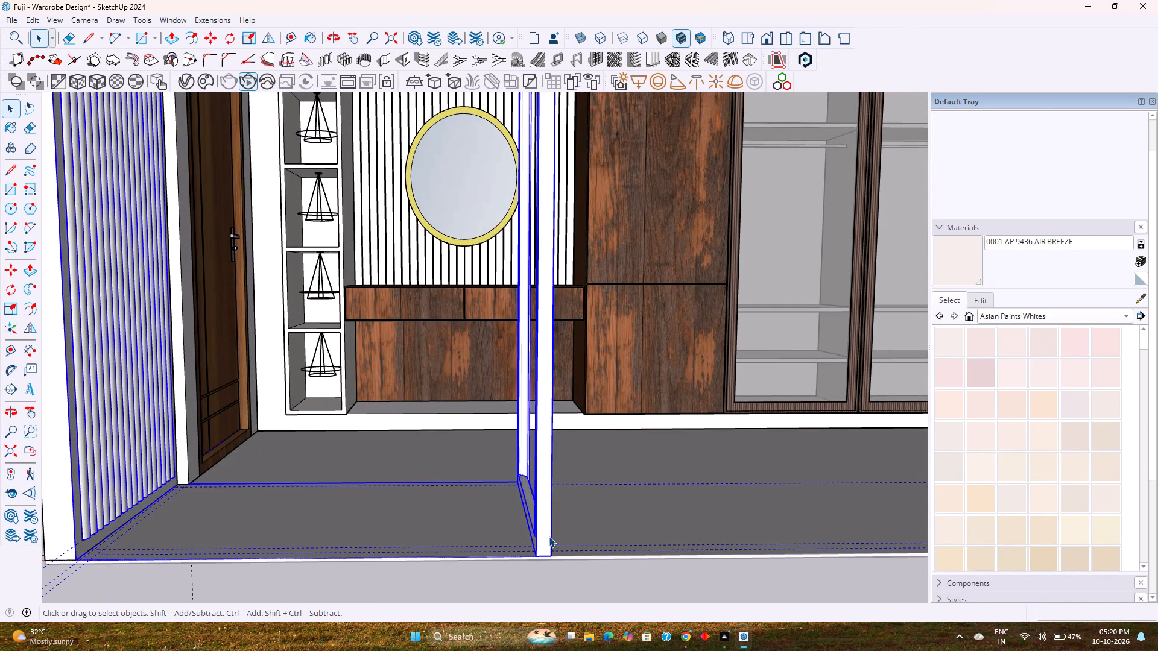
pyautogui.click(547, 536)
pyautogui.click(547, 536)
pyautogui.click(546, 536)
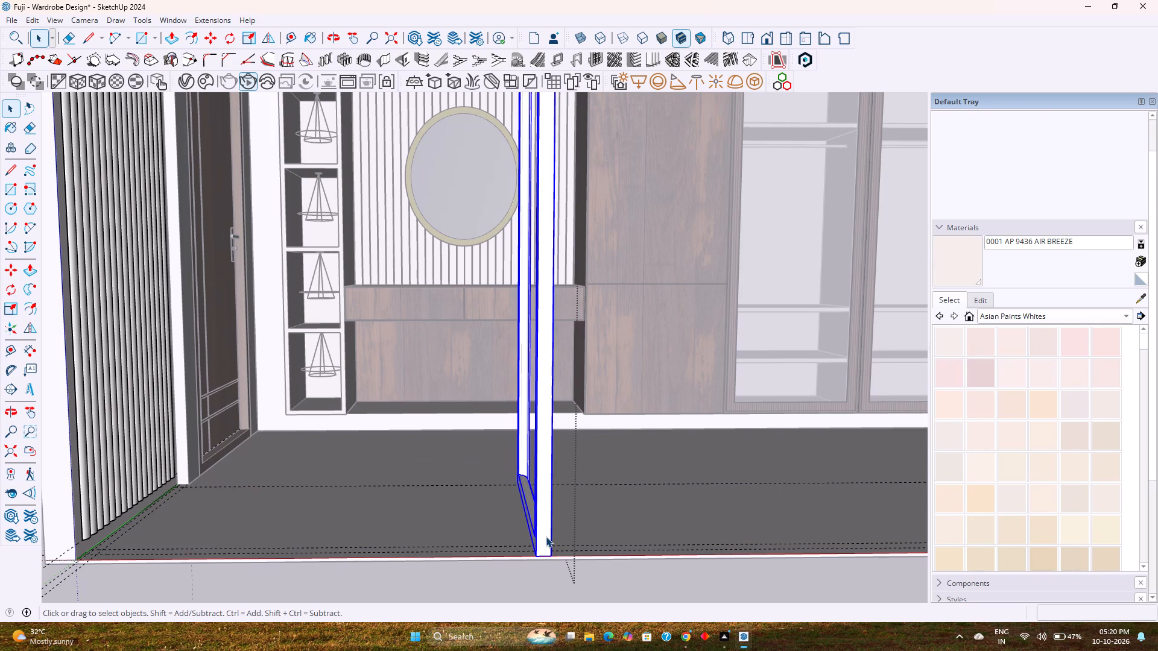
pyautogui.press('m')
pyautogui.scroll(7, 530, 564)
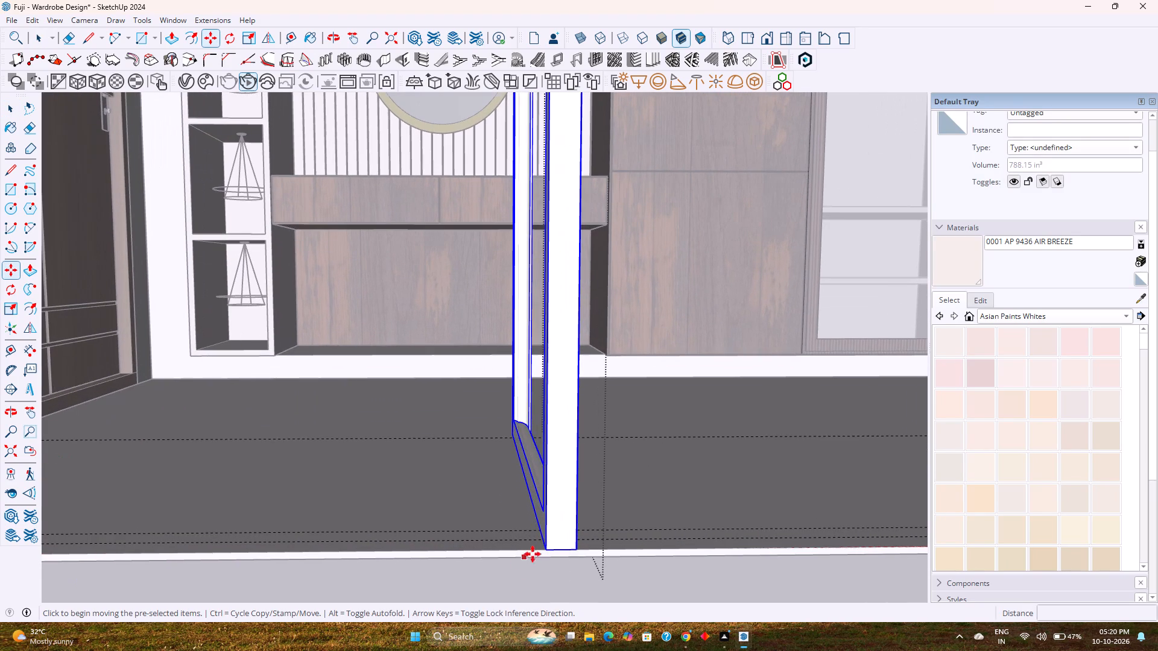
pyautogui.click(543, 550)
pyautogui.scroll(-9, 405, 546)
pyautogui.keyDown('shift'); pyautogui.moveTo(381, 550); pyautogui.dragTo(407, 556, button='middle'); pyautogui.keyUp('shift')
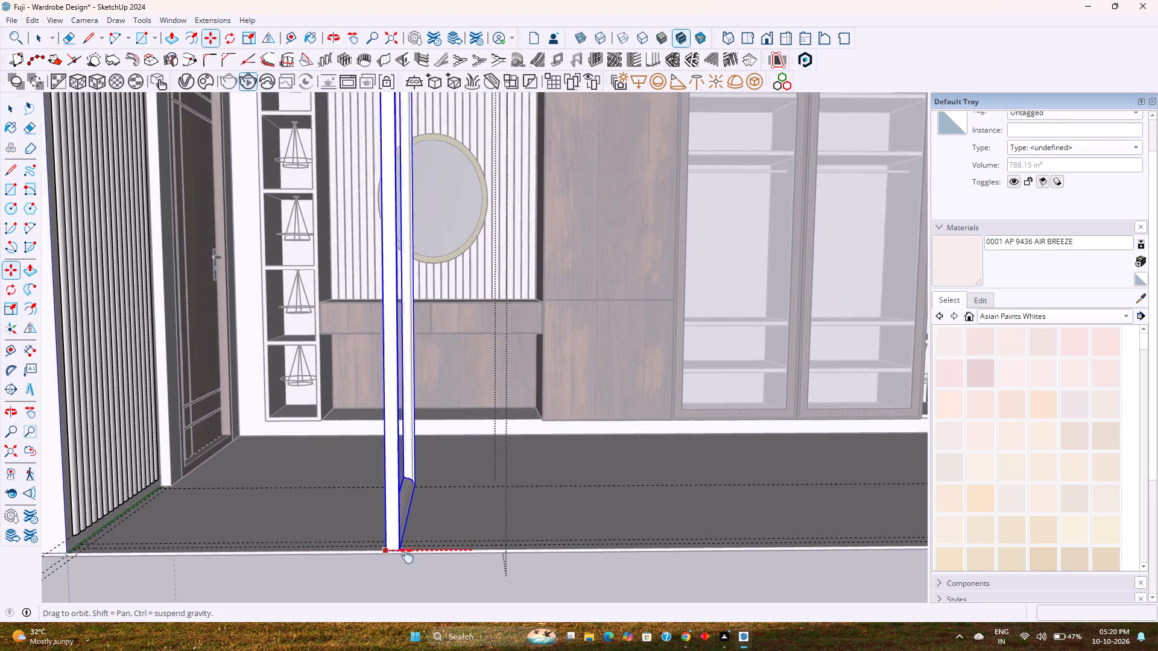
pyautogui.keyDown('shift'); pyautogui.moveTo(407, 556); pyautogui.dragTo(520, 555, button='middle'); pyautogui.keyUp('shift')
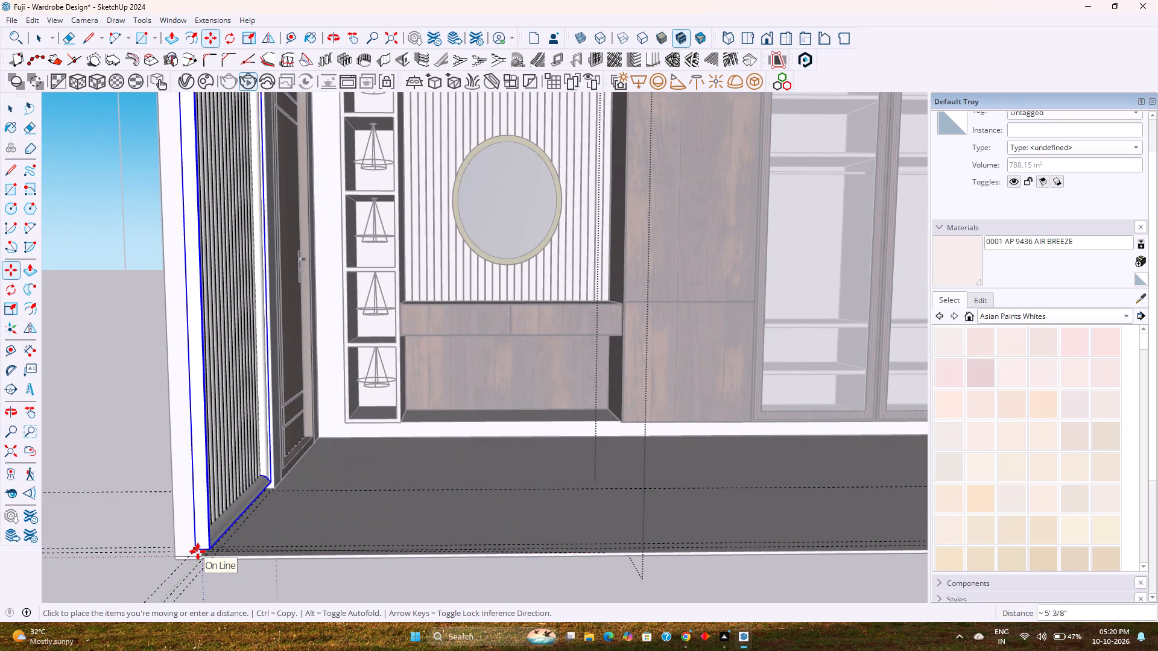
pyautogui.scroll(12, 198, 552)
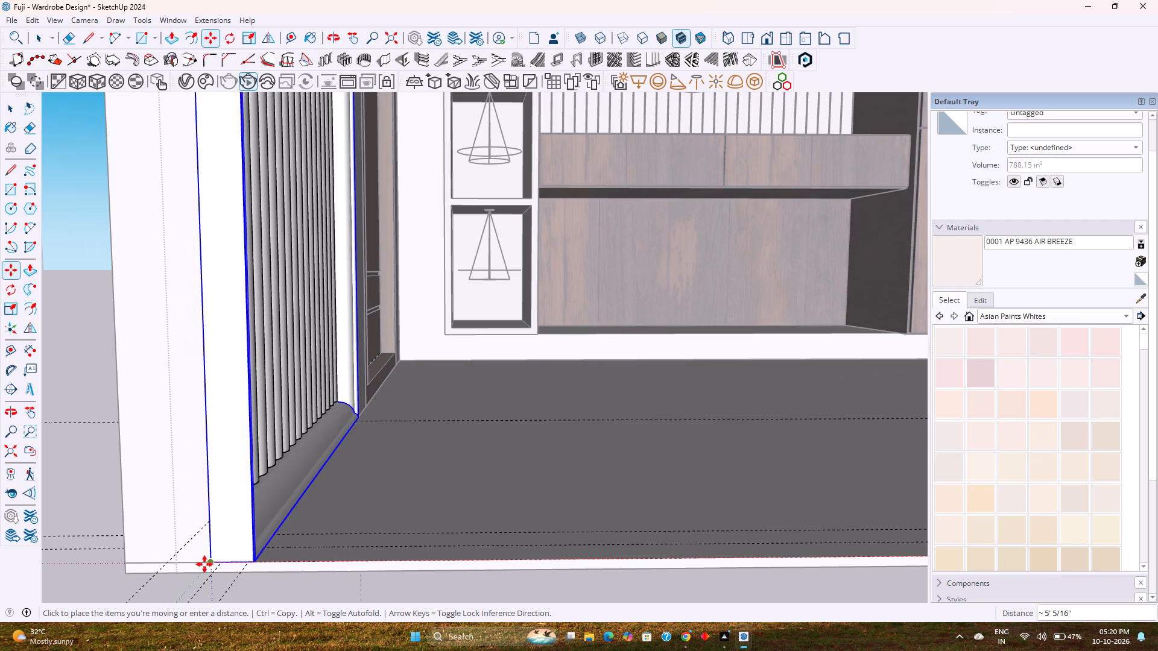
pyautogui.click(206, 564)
# Examine how the flutes meet the moulding frame along the base of the side wall.
pyautogui.press('space')
pyautogui.scroll(5, 305, 514)
pyautogui.moveTo(300, 508); pyautogui.dragTo(246, 535, button='middle')
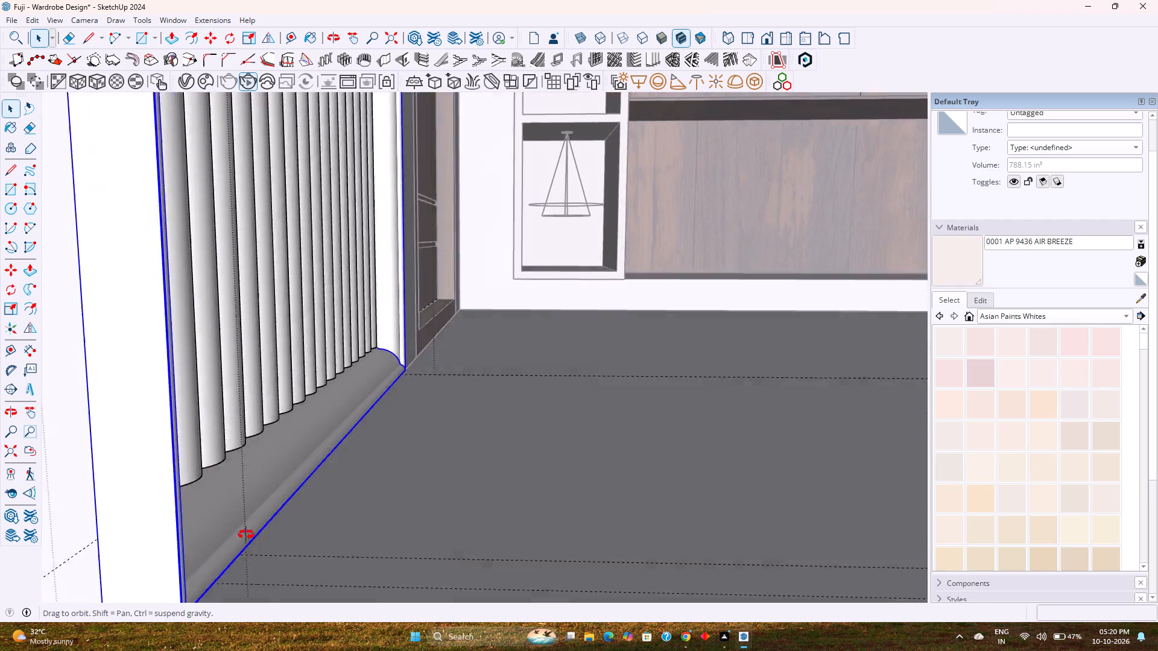
pyautogui.moveTo(246, 535); pyautogui.dragTo(166, 543, button='middle')
pyautogui.scroll(2, 153, 470)
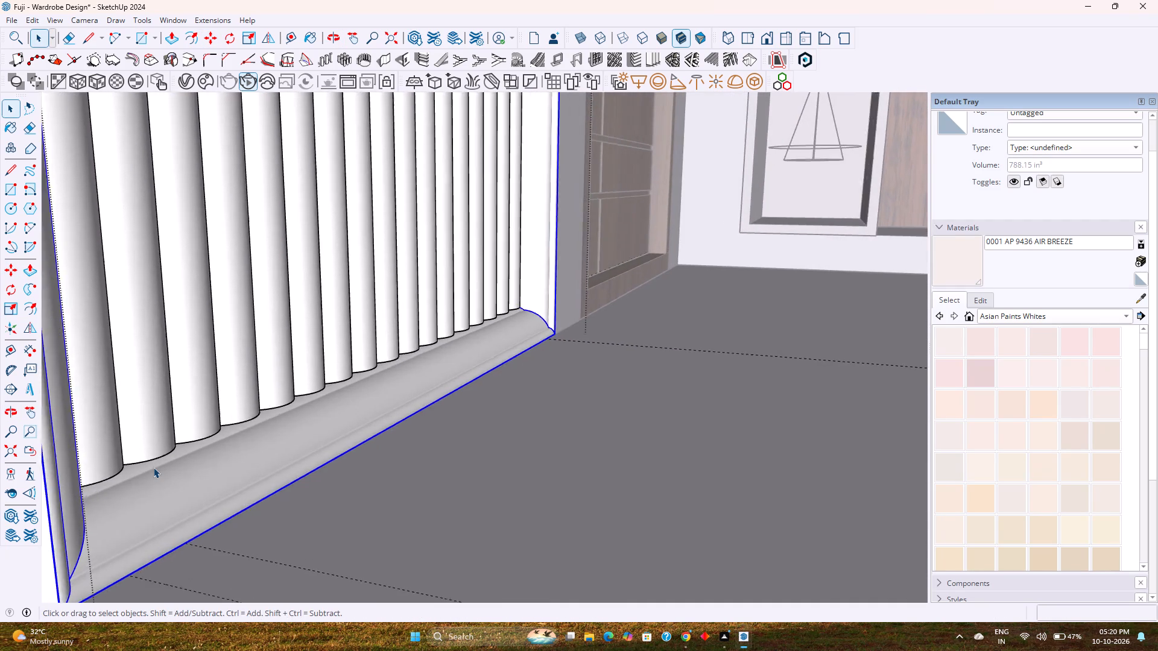
pyautogui.scroll(8, 153, 467)
pyautogui.moveTo(153, 467); pyautogui.dragTo(334, 459, button='middle')
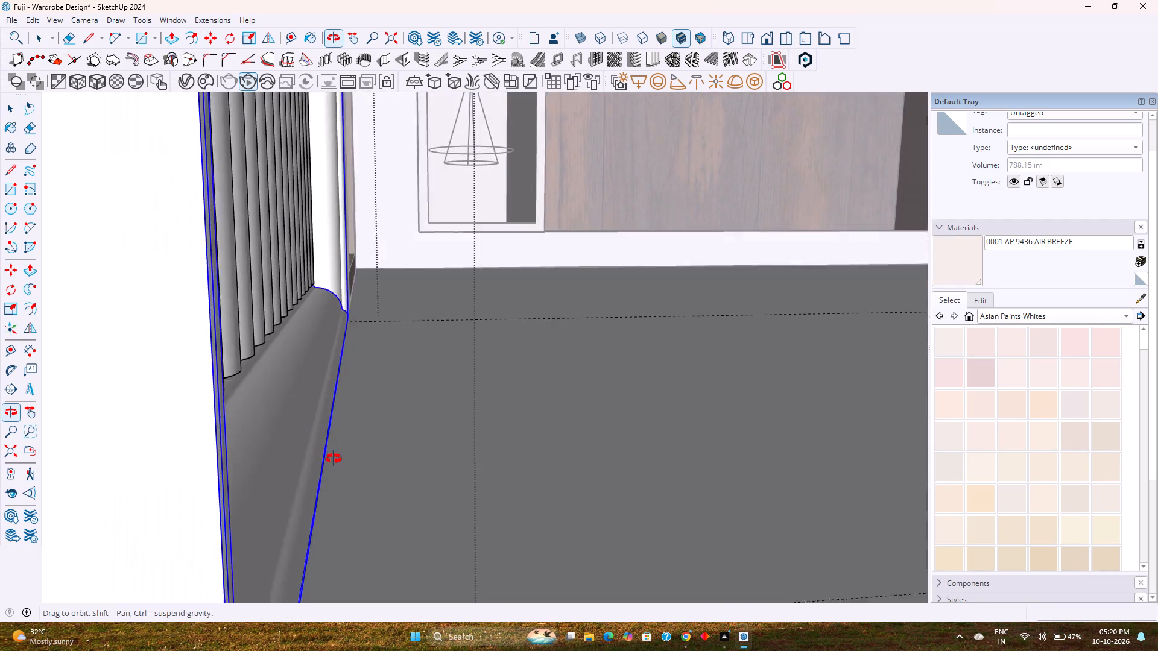
pyautogui.moveTo(334, 459); pyautogui.dragTo(318, 485, button='middle')
pyautogui.scroll(-15, 318, 485)
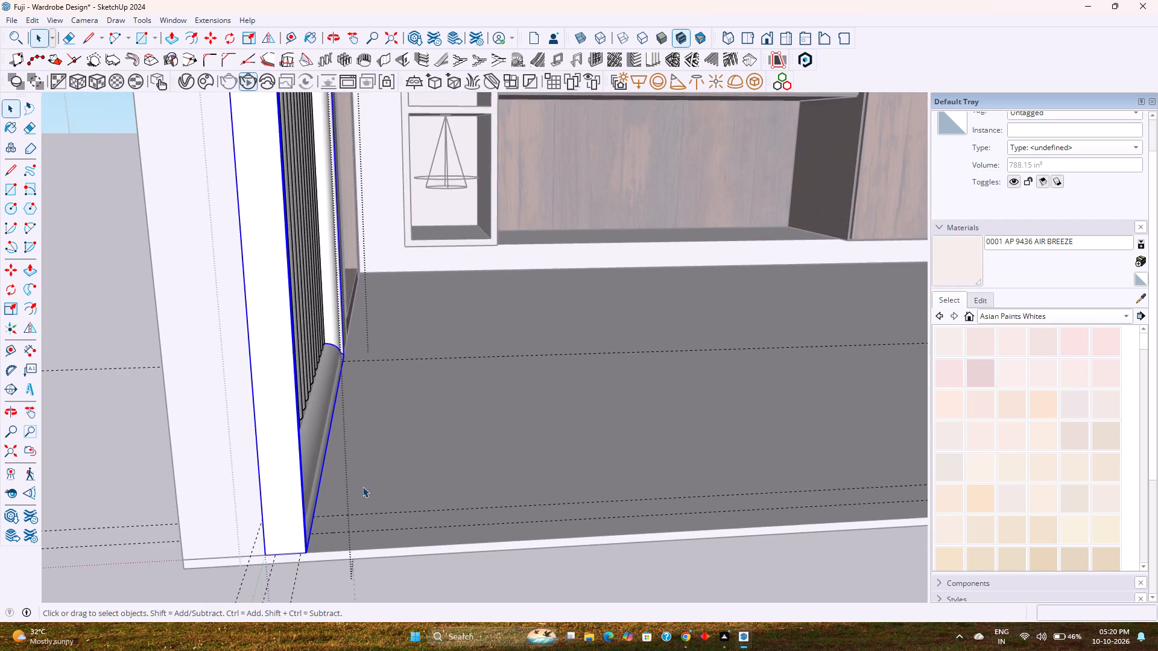
pyautogui.scroll(-1, 362, 486)
pyautogui.moveTo(362, 486); pyautogui.dragTo(212, 500, button='middle')
pyautogui.scroll(18, 381, 398)
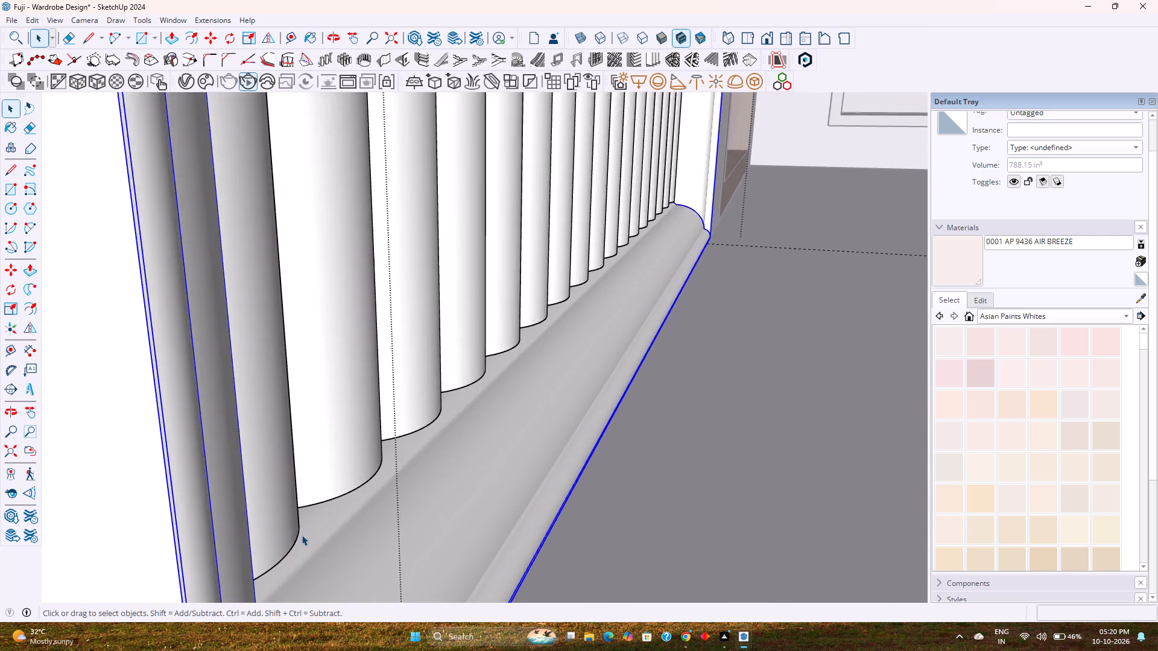
pyautogui.moveTo(302, 535); pyautogui.dragTo(308, 429, button='middle')
pyautogui.scroll(16, 405, 477)
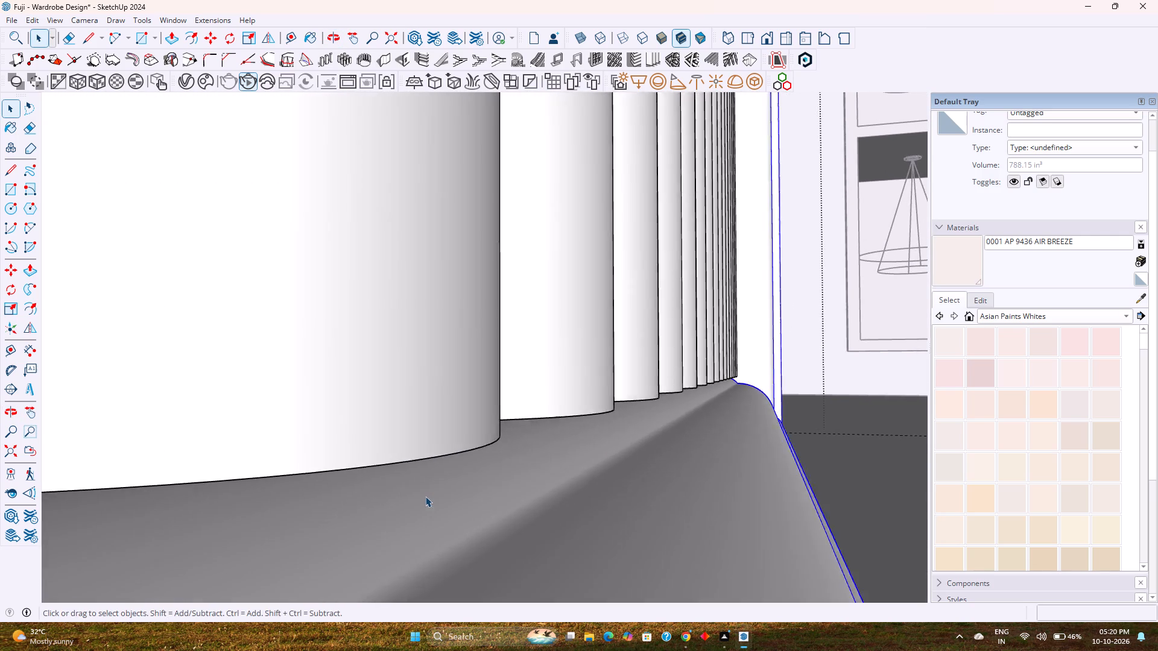
pyautogui.scroll(3, 425, 496)
pyautogui.moveTo(425, 496); pyautogui.dragTo(337, 498, button='middle')
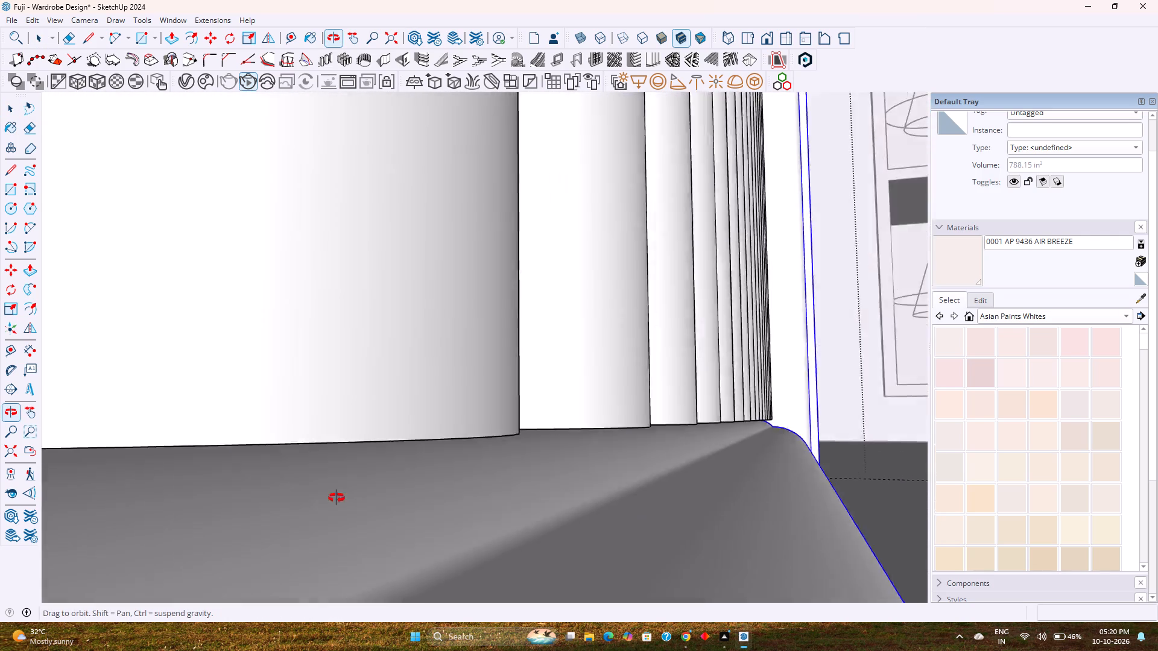
pyautogui.moveTo(337, 498); pyautogui.dragTo(327, 504, button='middle')
pyautogui.scroll(-20, 327, 506)
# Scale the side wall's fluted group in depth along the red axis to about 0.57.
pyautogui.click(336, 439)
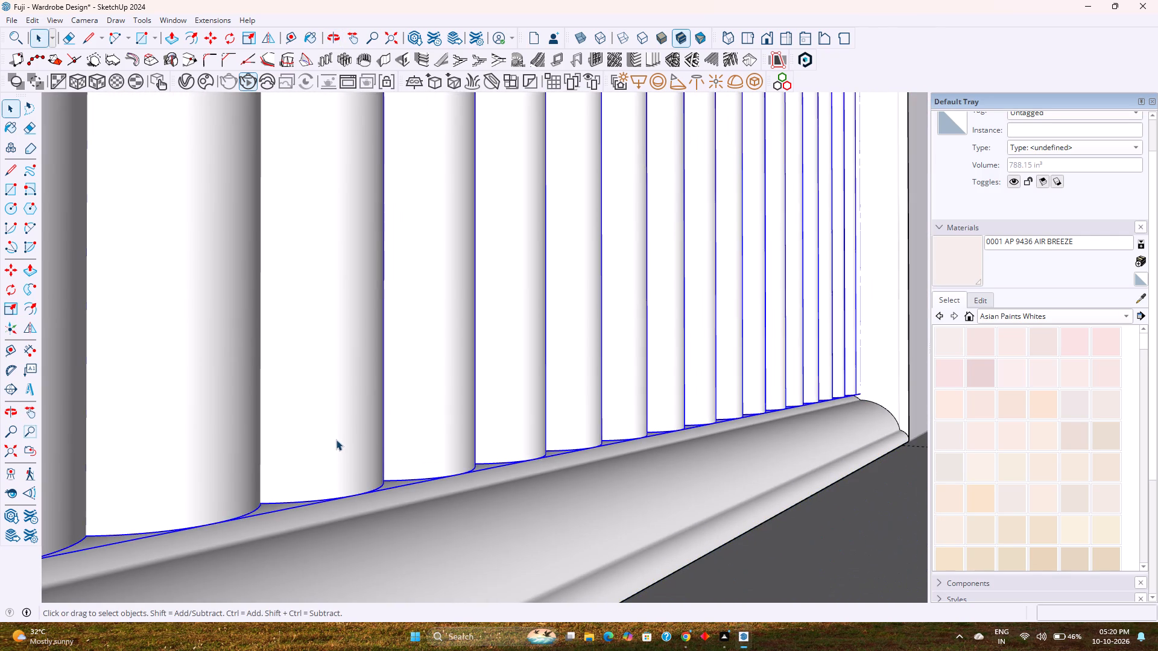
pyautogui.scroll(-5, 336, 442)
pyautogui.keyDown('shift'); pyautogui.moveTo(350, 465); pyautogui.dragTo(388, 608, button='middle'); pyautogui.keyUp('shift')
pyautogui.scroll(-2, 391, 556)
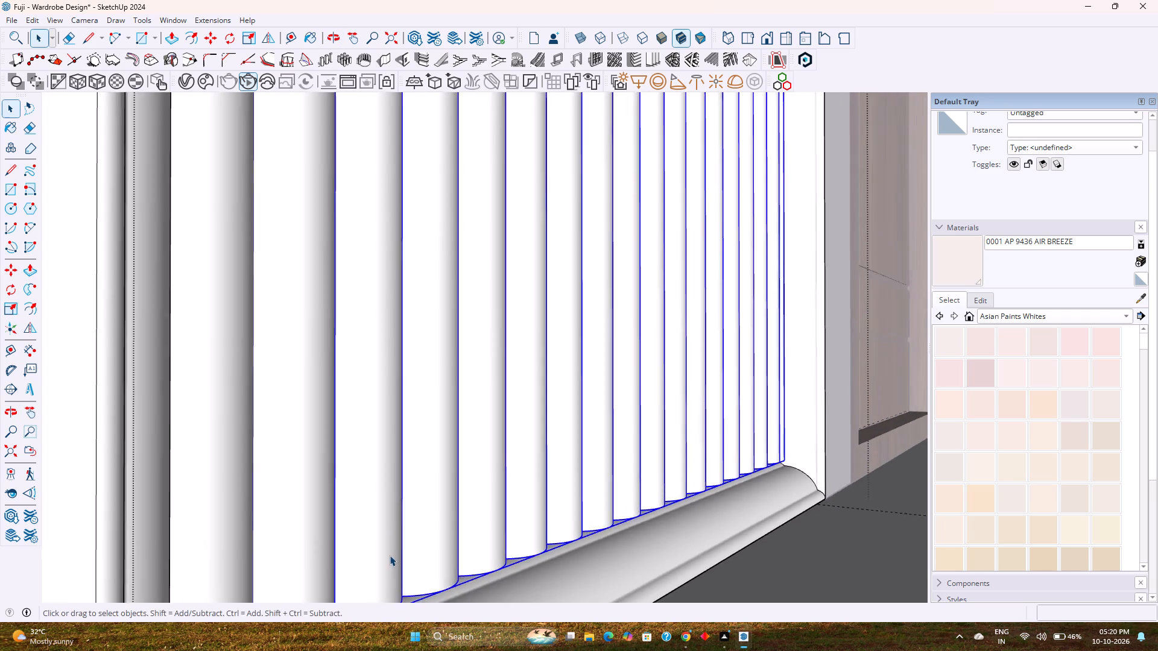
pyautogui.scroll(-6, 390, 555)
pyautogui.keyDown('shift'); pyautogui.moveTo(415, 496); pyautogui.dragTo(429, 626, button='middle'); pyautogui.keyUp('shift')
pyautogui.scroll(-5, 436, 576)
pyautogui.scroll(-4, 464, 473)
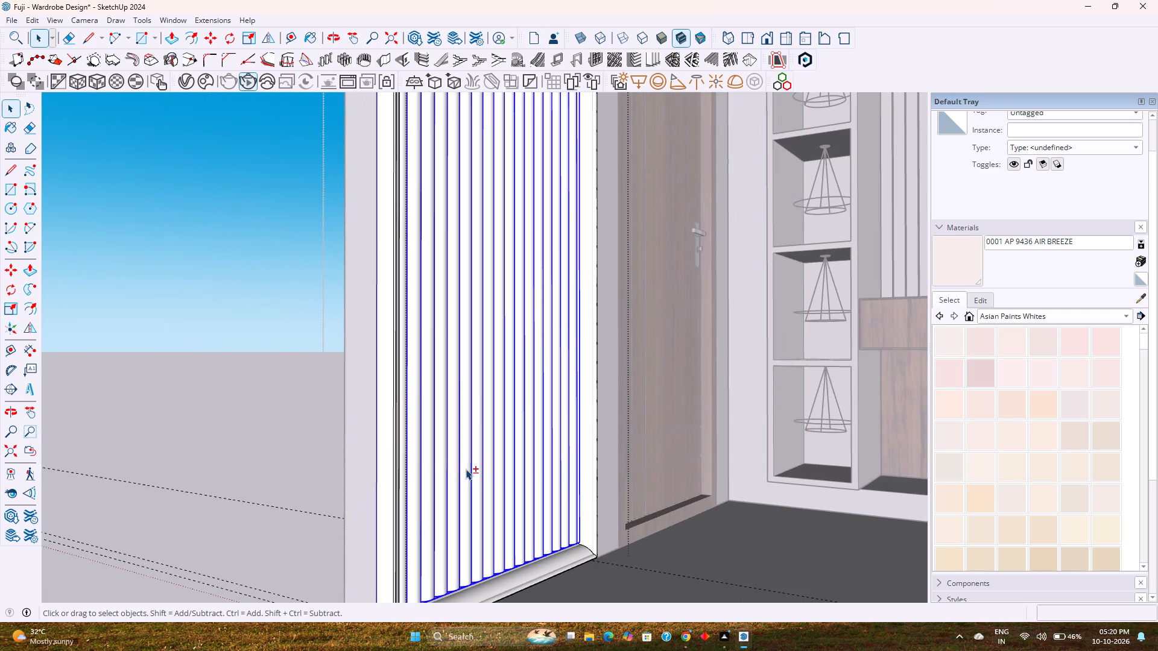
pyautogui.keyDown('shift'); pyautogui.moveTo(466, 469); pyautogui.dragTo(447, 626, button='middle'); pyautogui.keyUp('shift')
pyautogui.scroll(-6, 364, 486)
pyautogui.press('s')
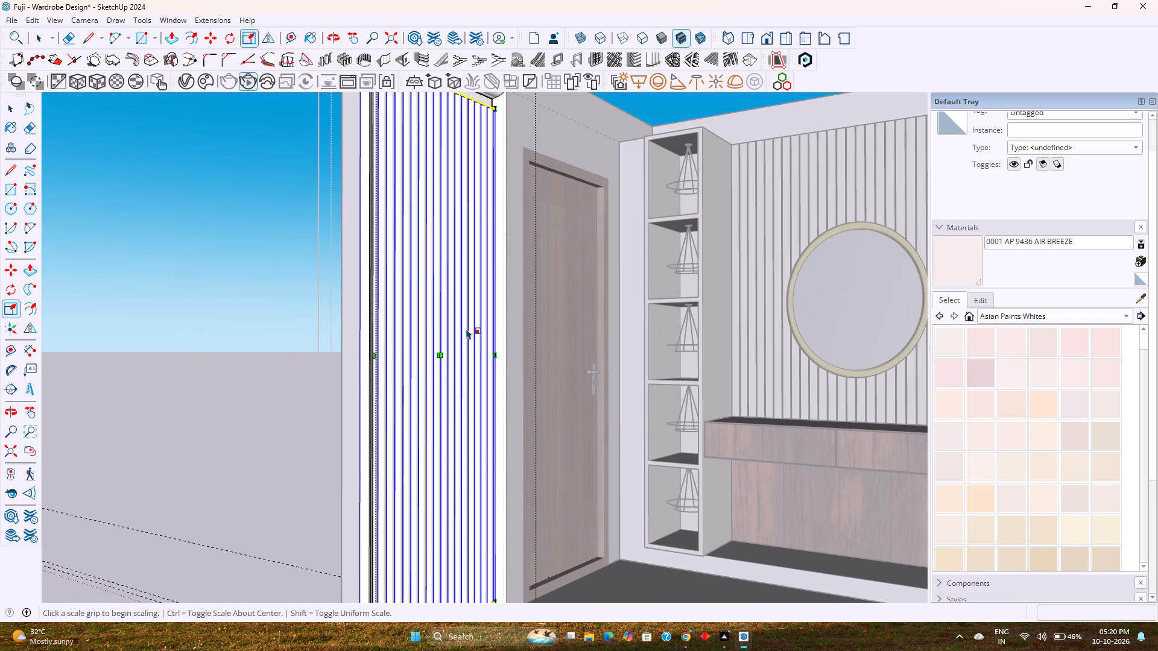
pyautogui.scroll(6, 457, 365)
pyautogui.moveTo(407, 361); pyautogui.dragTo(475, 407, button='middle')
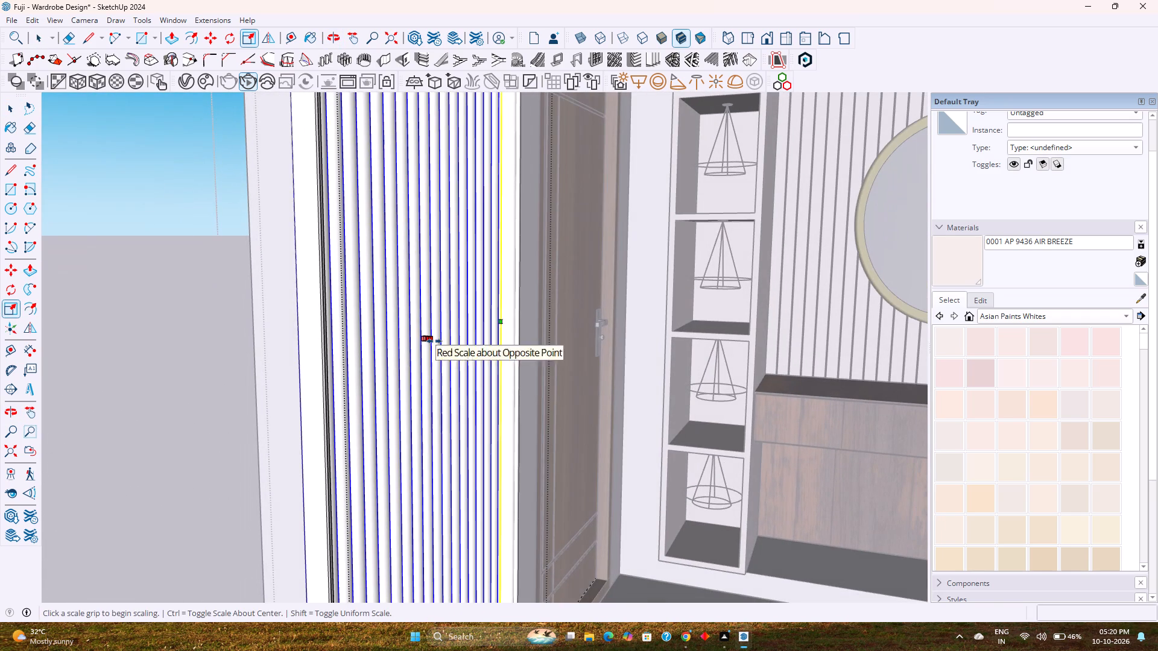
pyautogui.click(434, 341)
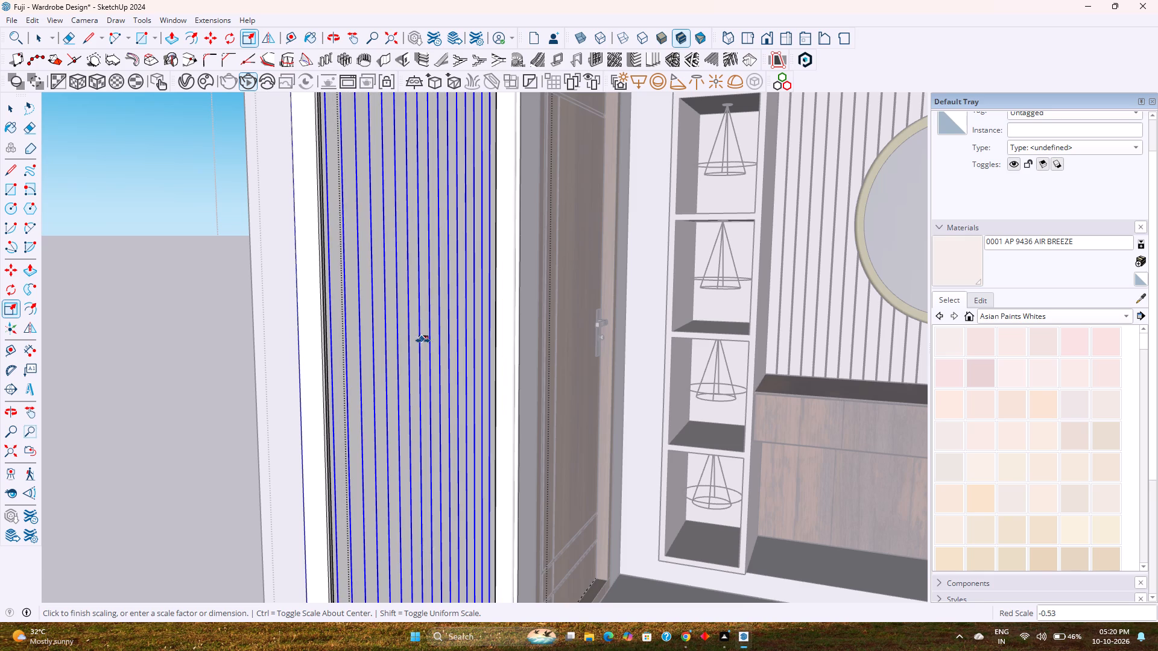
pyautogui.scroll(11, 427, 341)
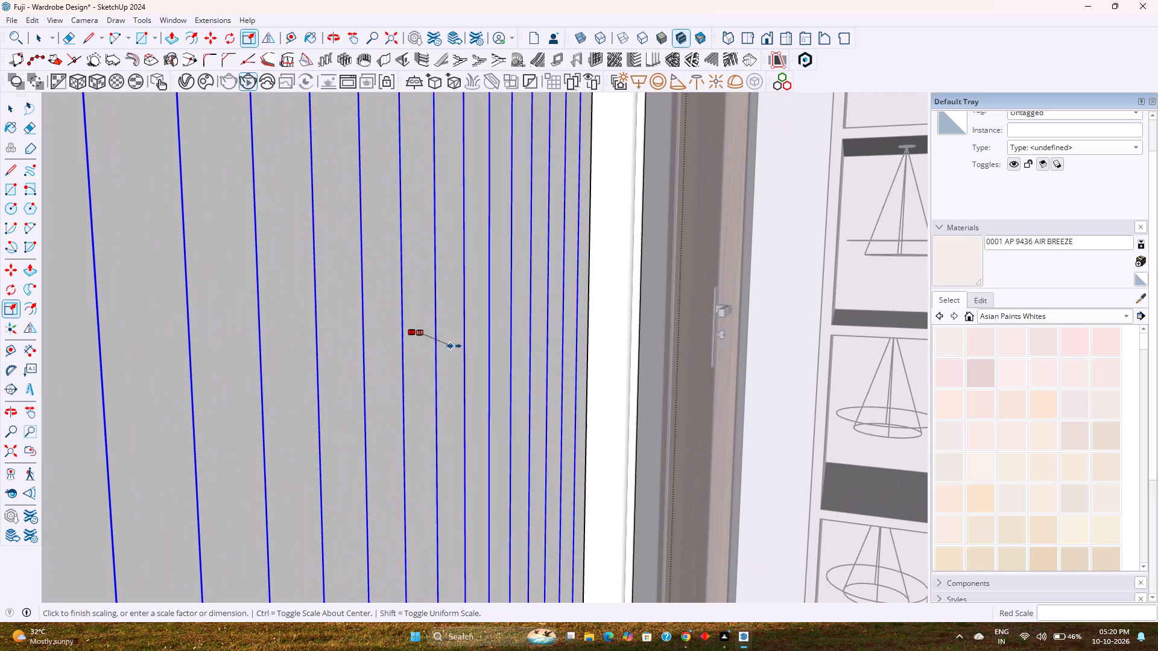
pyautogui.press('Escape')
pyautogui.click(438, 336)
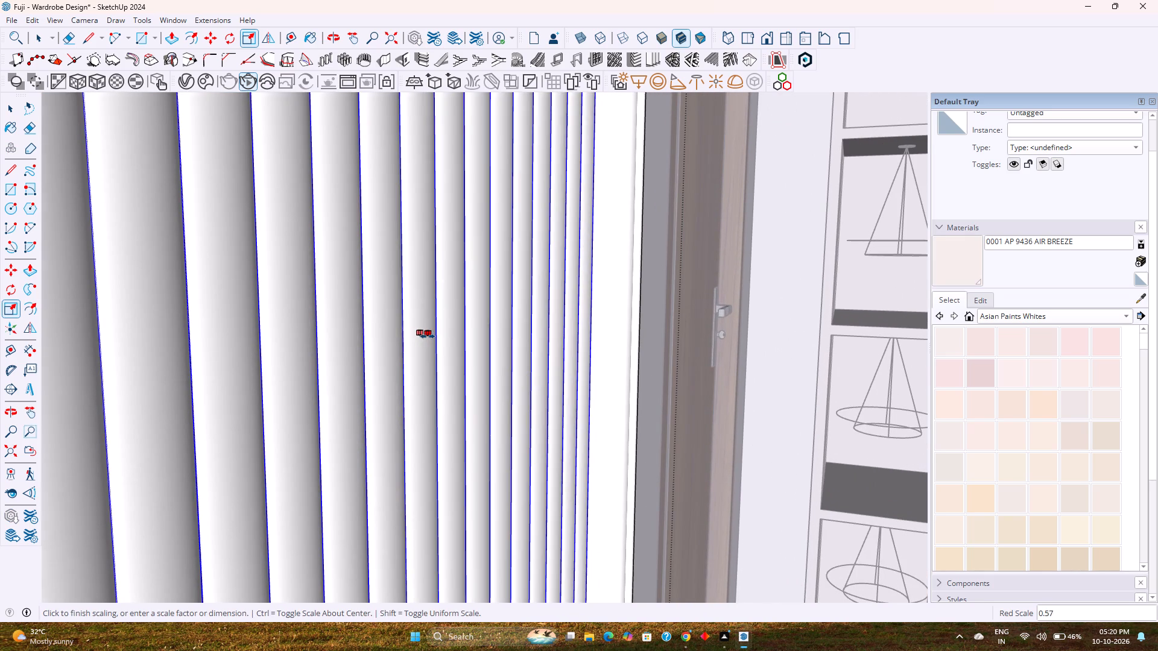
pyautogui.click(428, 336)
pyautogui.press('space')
# Examine the reduced flutes against the moulding frame's inner edge near the door and along the base.
pyautogui.scroll(-6, 415, 391)
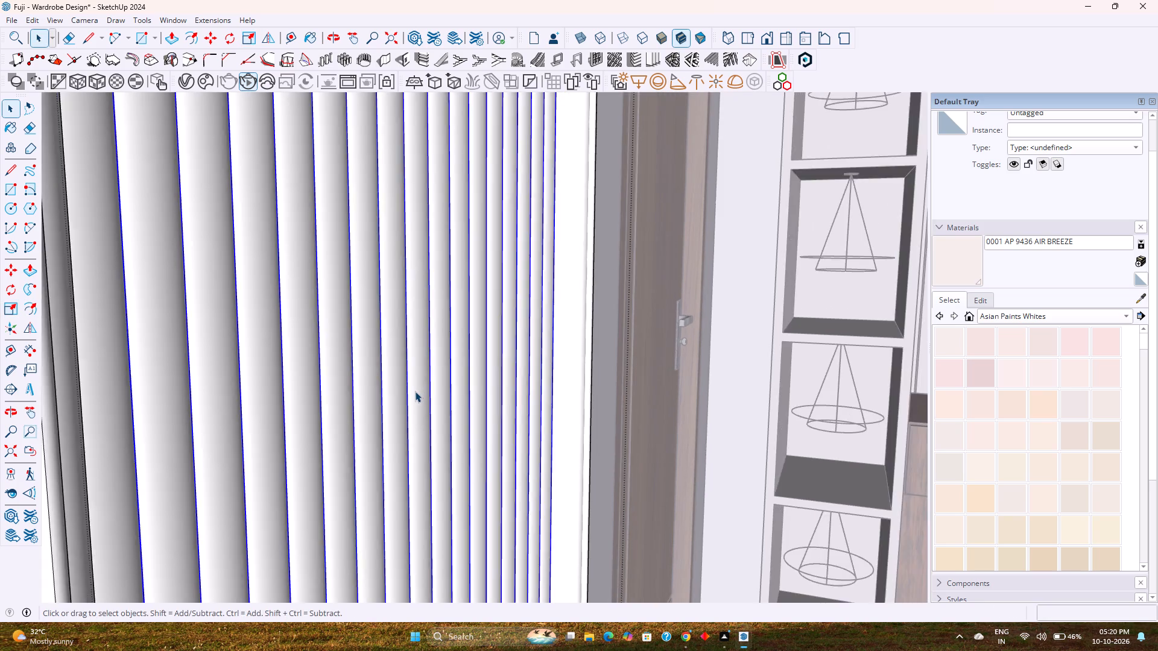
pyautogui.scroll(-13, 415, 391)
pyautogui.keyDown('shift'); pyautogui.moveTo(500, 559); pyautogui.dragTo(489, 453, button='middle'); pyautogui.keyUp('shift')
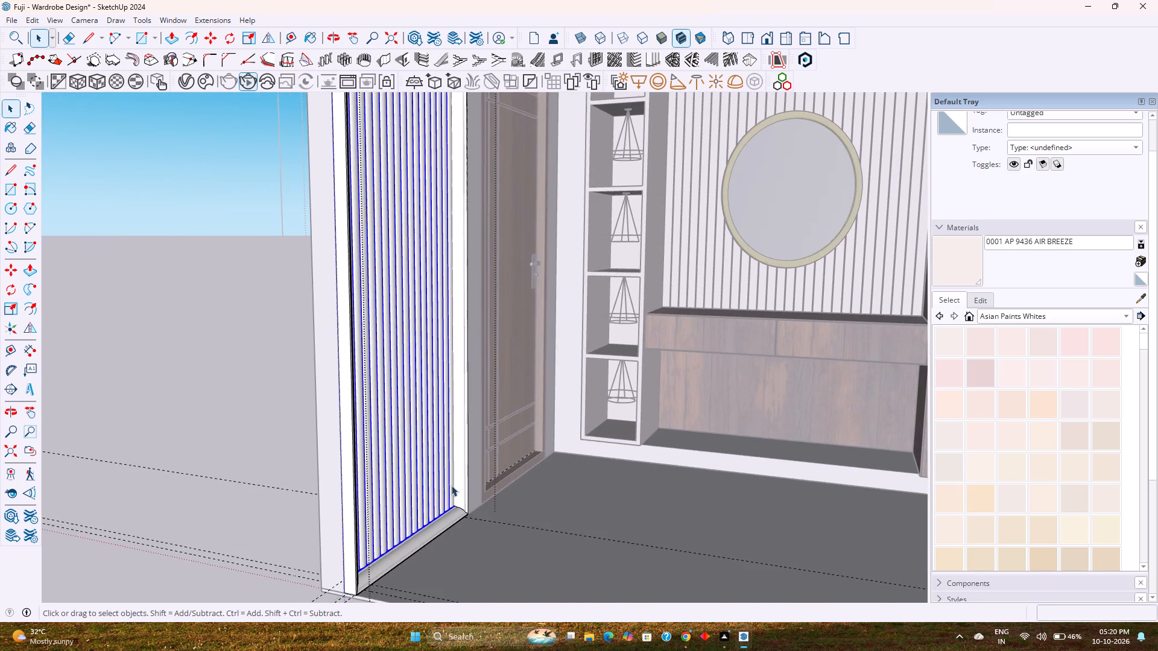
pyautogui.scroll(18, 448, 490)
pyautogui.press('Escape')
pyautogui.scroll(9, 470, 467)
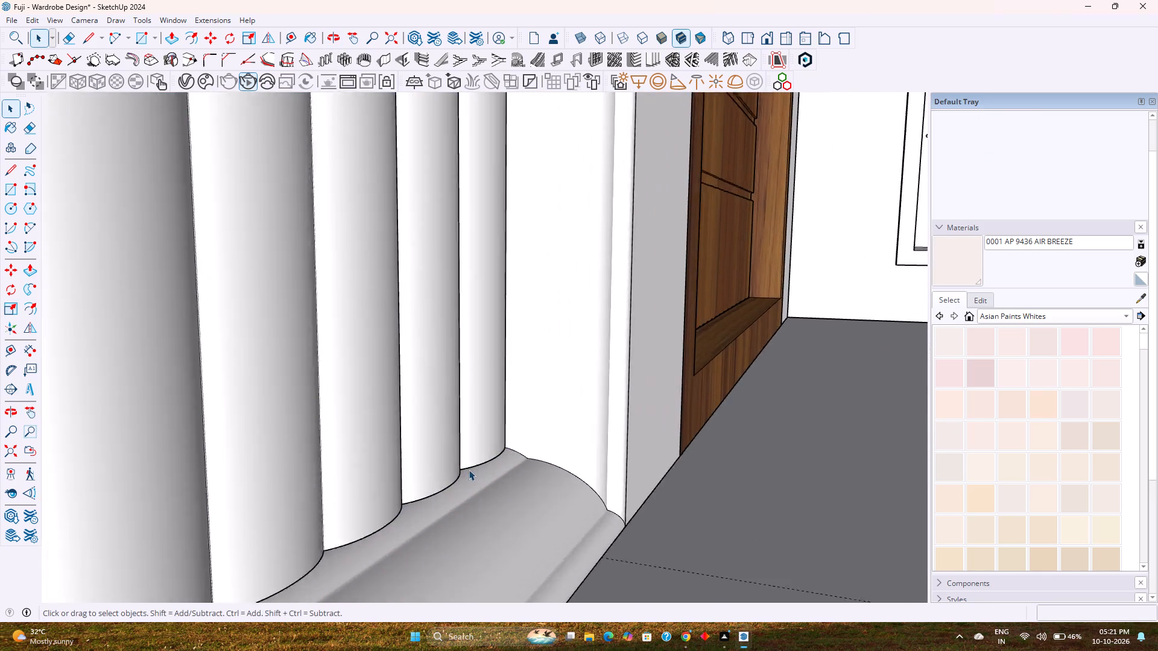
pyautogui.moveTo(470, 488); pyautogui.dragTo(347, 430, button='middle')
pyautogui.scroll(6, 460, 443)
pyautogui.moveTo(461, 514); pyautogui.dragTo(485, 467, button='middle')
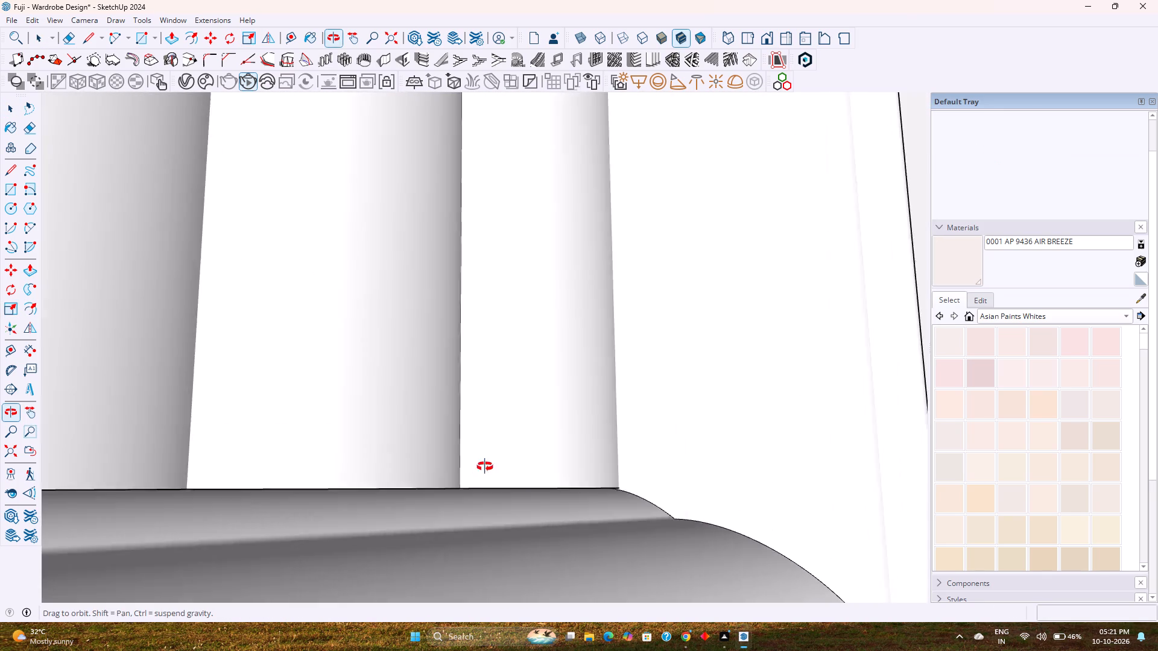
pyautogui.moveTo(485, 467); pyautogui.dragTo(508, 454, button='middle')
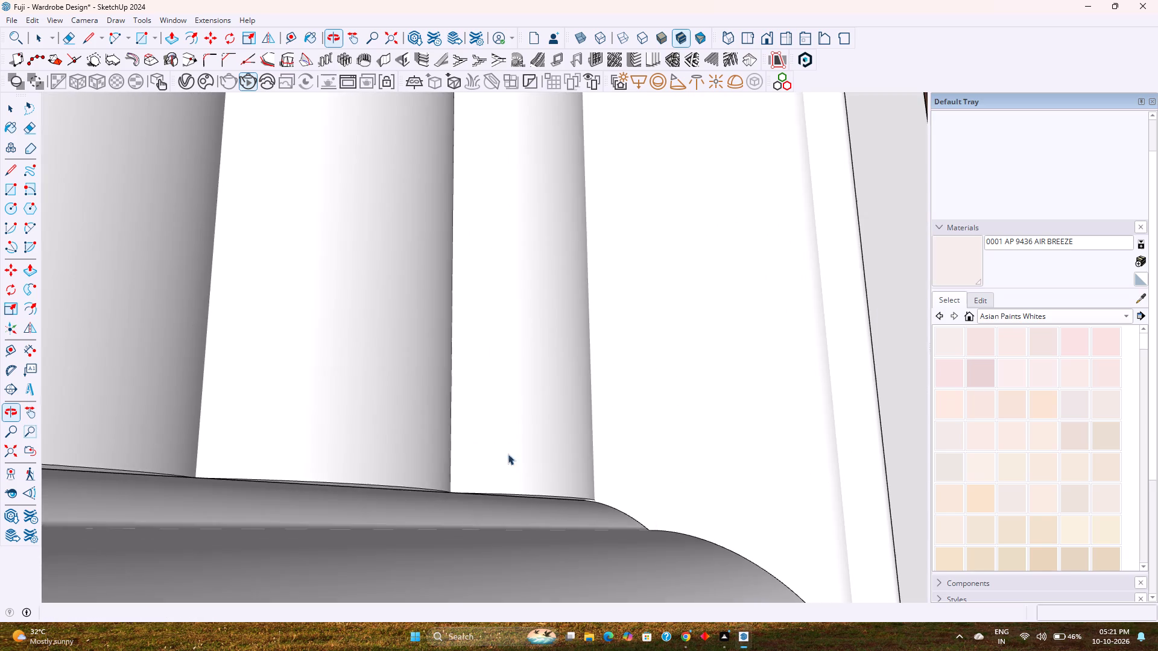
pyautogui.scroll(-7, 520, 457)
pyautogui.moveTo(399, 491); pyautogui.dragTo(507, 497, button='middle')
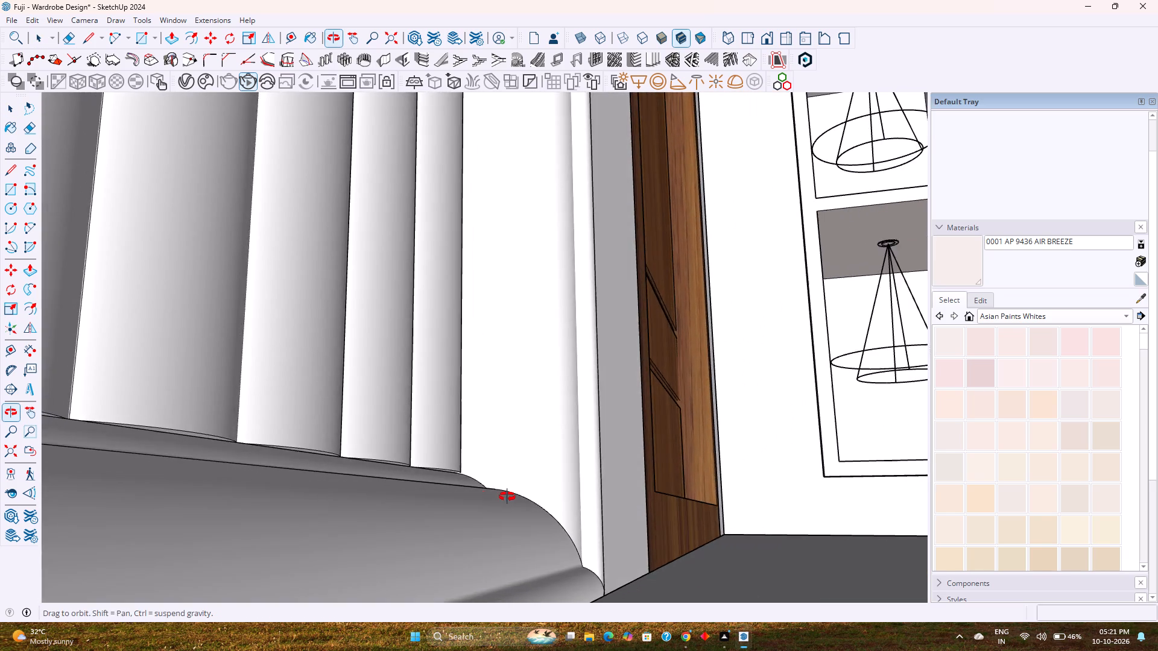
pyautogui.moveTo(507, 497); pyautogui.dragTo(397, 501, button='middle')
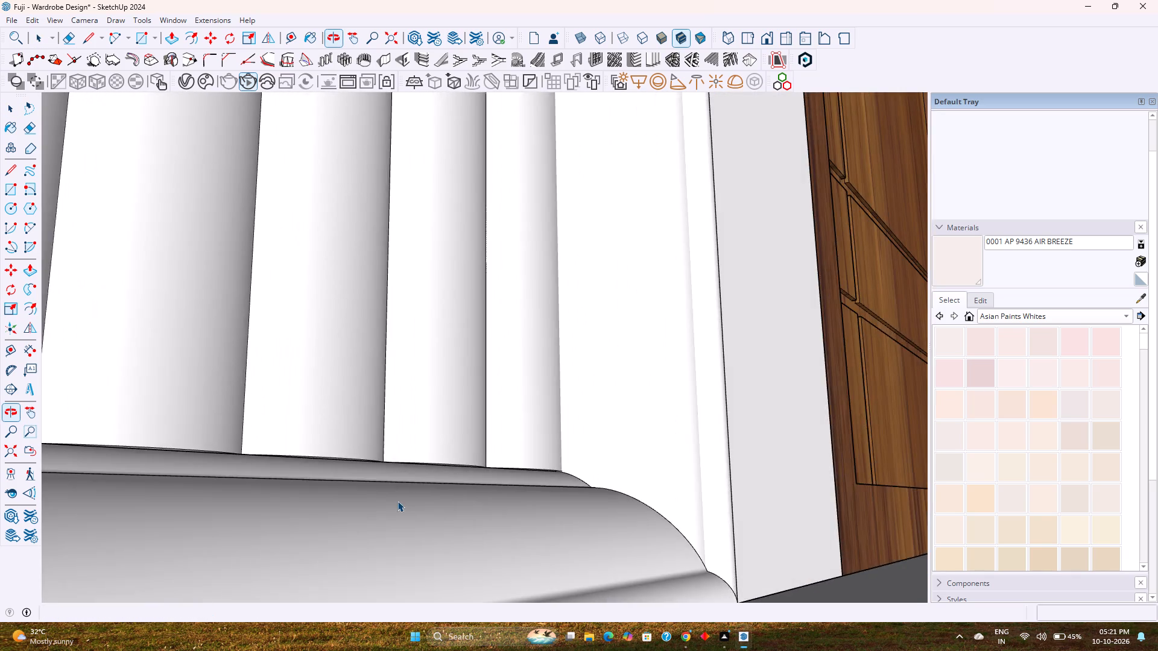
pyautogui.scroll(-8, 397, 501)
pyautogui.keyDown('shift'); pyautogui.moveTo(392, 505); pyautogui.dragTo(558, 488, button='middle'); pyautogui.keyUp('shift')
pyautogui.scroll(-7, 557, 486)
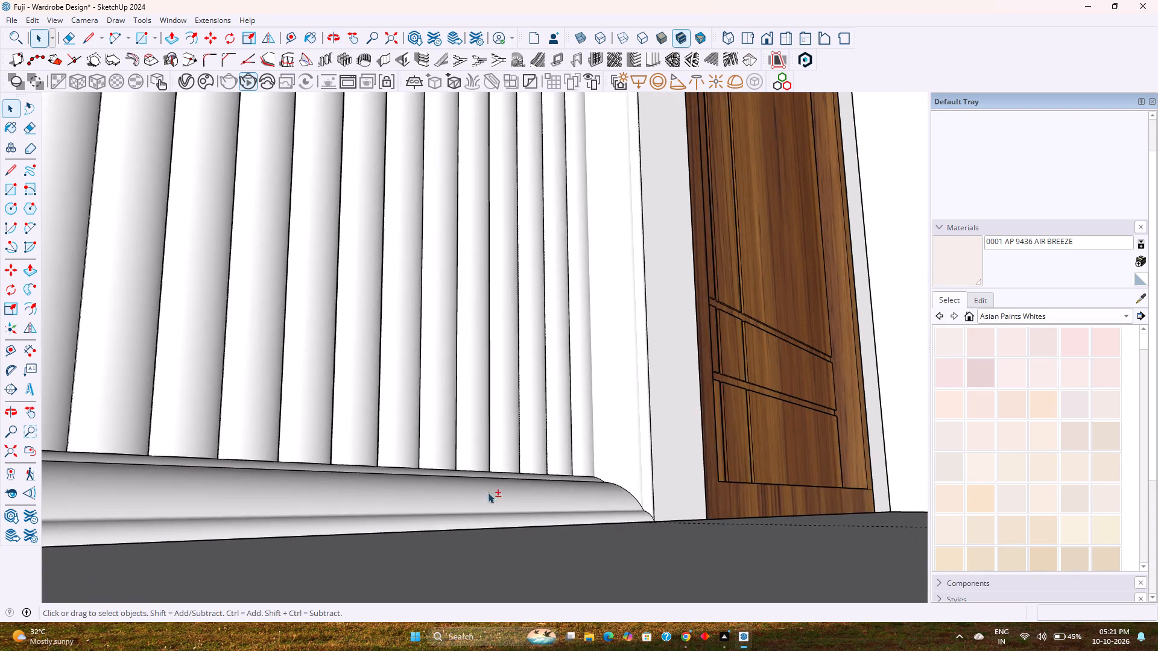
pyautogui.keyDown('shift'); pyautogui.moveTo(436, 495); pyautogui.dragTo(549, 499, button='middle'); pyautogui.keyUp('shift')
pyautogui.moveTo(500, 495); pyautogui.dragTo(585, 536, button='middle')
pyautogui.keyDown('shift'); pyautogui.scroll(-7, 514, 505); pyautogui.keyUp('shift')
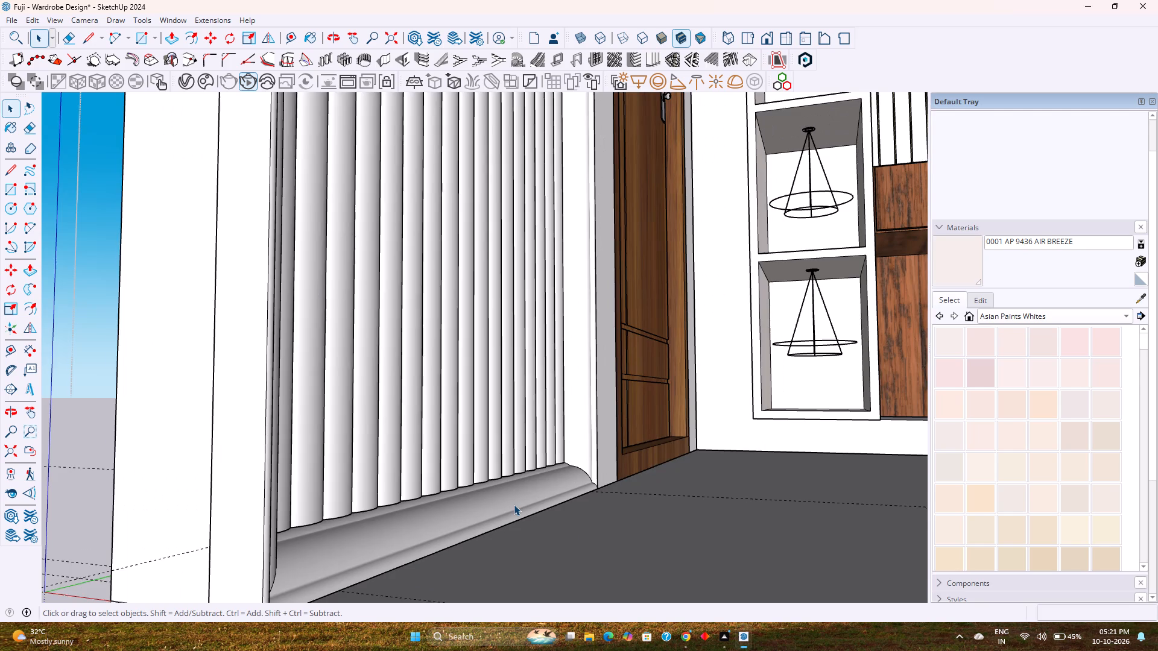
pyautogui.keyDown('shift'); pyautogui.scroll(-1, 514, 505); pyautogui.keyUp('shift')
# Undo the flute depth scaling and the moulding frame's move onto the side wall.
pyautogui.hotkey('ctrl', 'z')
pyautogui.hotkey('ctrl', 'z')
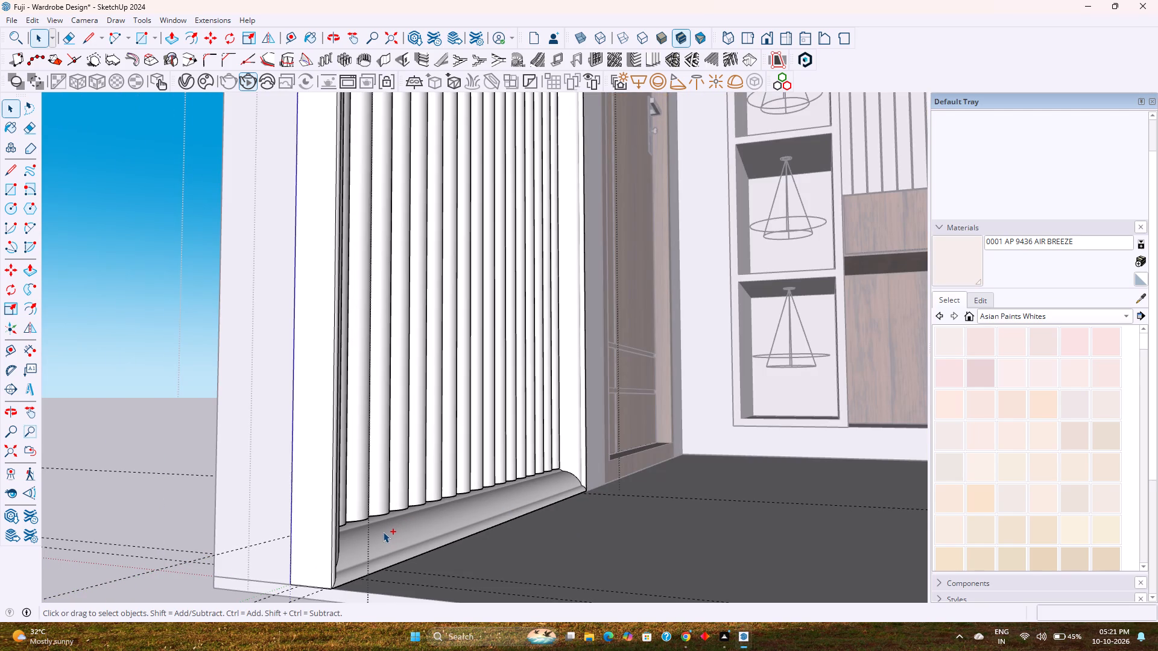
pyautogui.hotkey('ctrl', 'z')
# Inside the moulding frame group, offset the outer outline of its flat back face inward by 1.99".
pyautogui.scroll(-10, 383, 532)
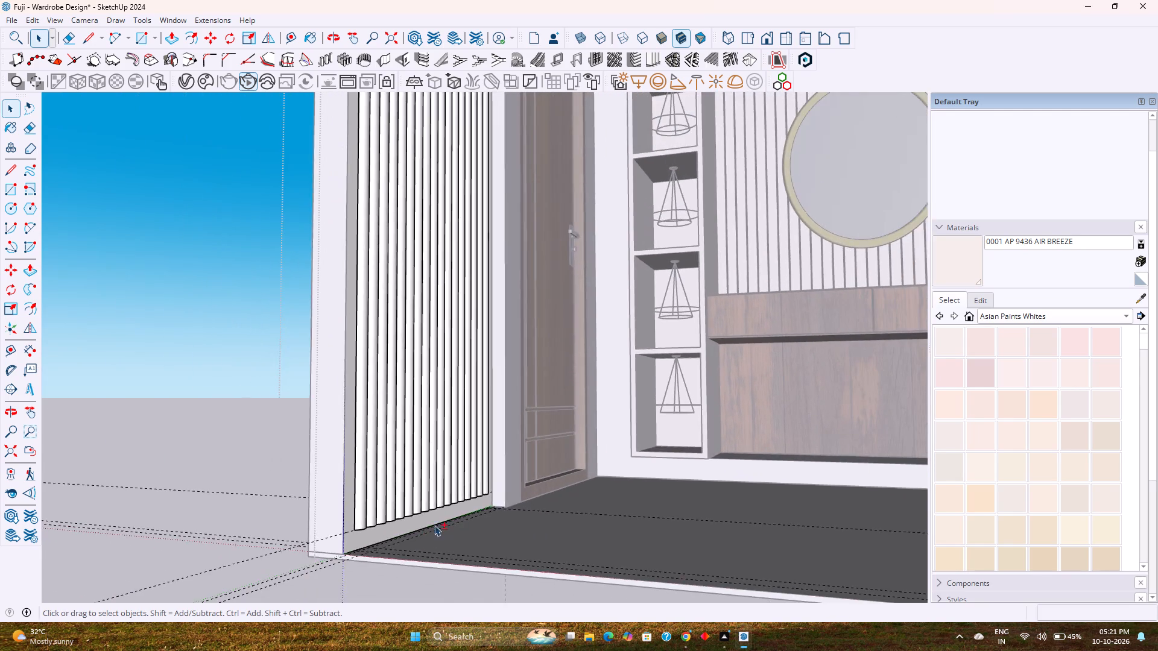
pyautogui.keyDown('shift'); pyautogui.moveTo(431, 522); pyautogui.dragTo(365, 480, button='middle'); pyautogui.keyUp('shift')
pyautogui.moveTo(367, 479); pyautogui.dragTo(530, 518, button='middle')
pyautogui.keyDown('shift'); pyautogui.moveTo(549, 509); pyautogui.dragTo(315, 465, button='middle'); pyautogui.keyUp('shift')
pyautogui.moveTo(293, 467); pyautogui.dragTo(316, 481, button='middle')
pyautogui.keyDown('shift'); pyautogui.moveTo(536, 479); pyautogui.dragTo(516, 477, button='middle'); pyautogui.keyUp('shift')
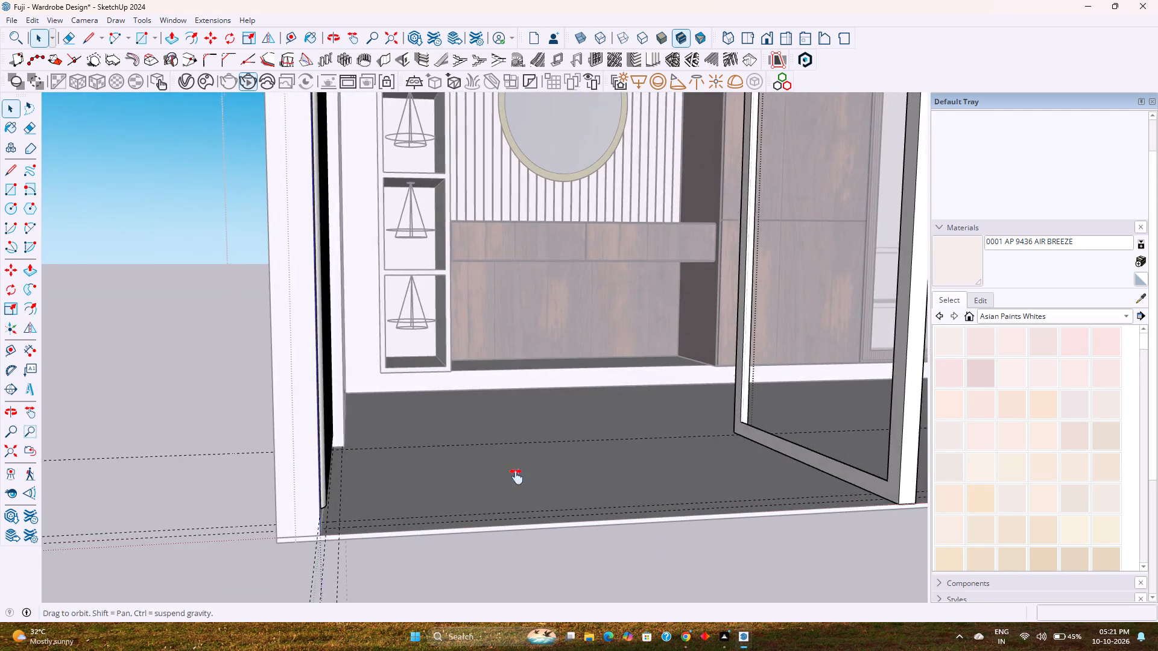
pyautogui.keyDown('shift'); pyautogui.moveTo(516, 477); pyautogui.dragTo(279, 484, button='middle'); pyautogui.keyUp('shift')
pyautogui.moveTo(274, 485); pyautogui.dragTo(429, 509, button='middle')
pyautogui.keyDown('shift'); pyautogui.moveTo(448, 482); pyautogui.dragTo(199, 494, button='middle'); pyautogui.keyUp('shift')
pyautogui.scroll(4, 732, 479)
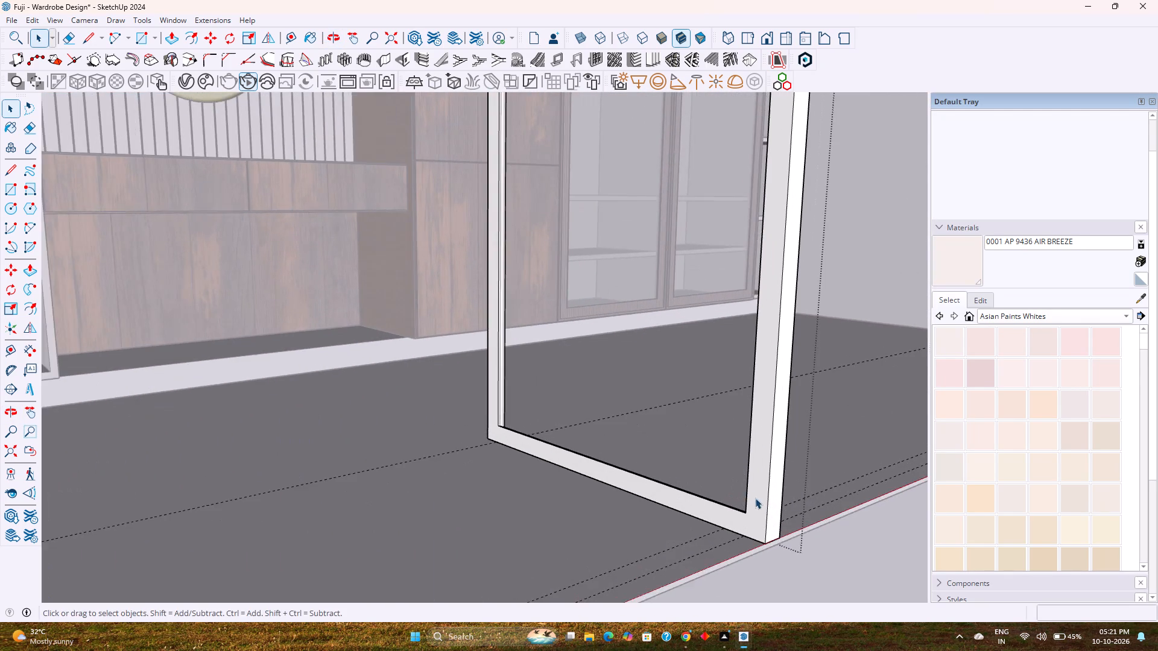
pyautogui.scroll(4, 759, 503)
pyautogui.click(754, 497)
pyautogui.doubleClick(755, 497)
pyautogui.click(755, 497)
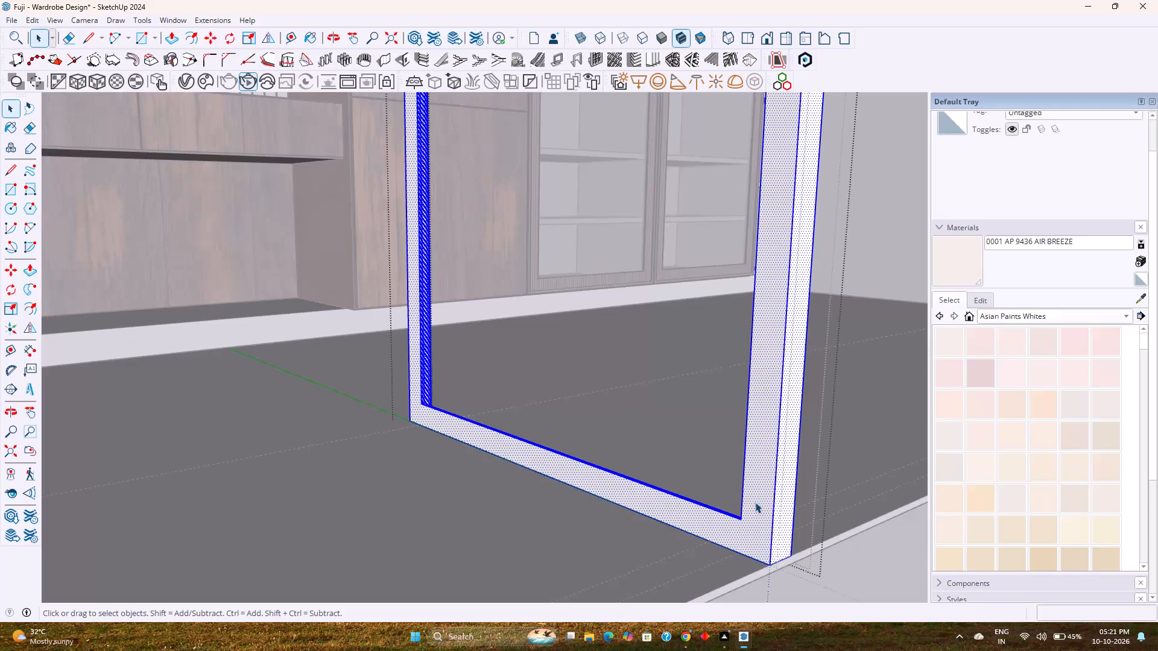
pyautogui.click(754, 509)
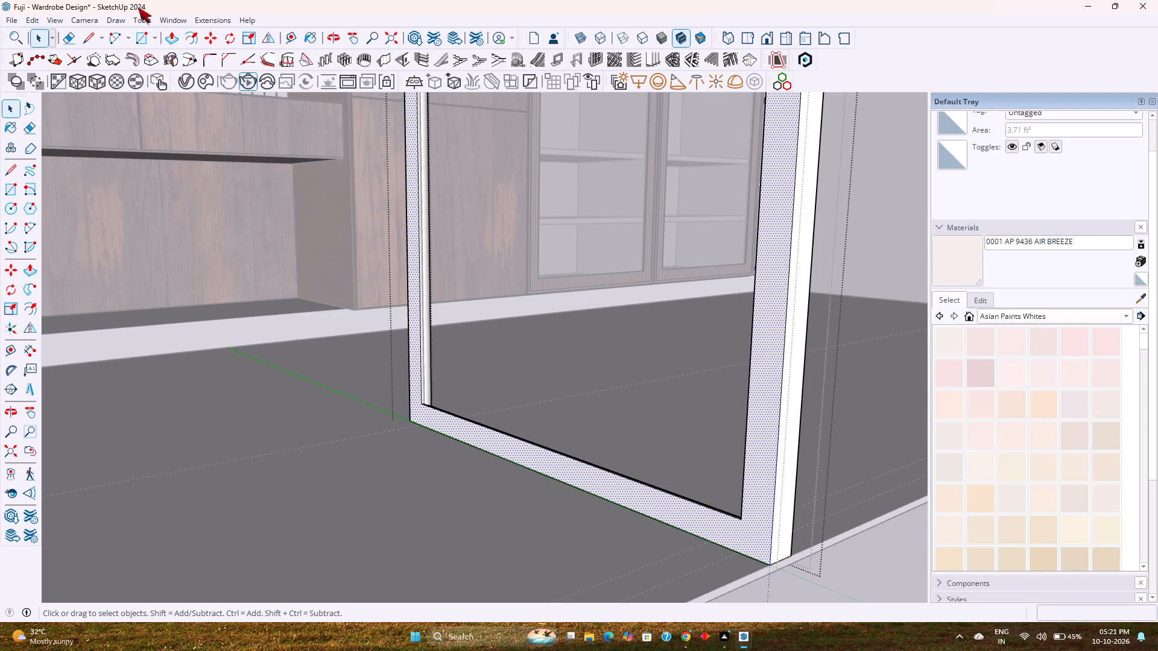
pyautogui.click(189, 37)
pyautogui.click(686, 534)
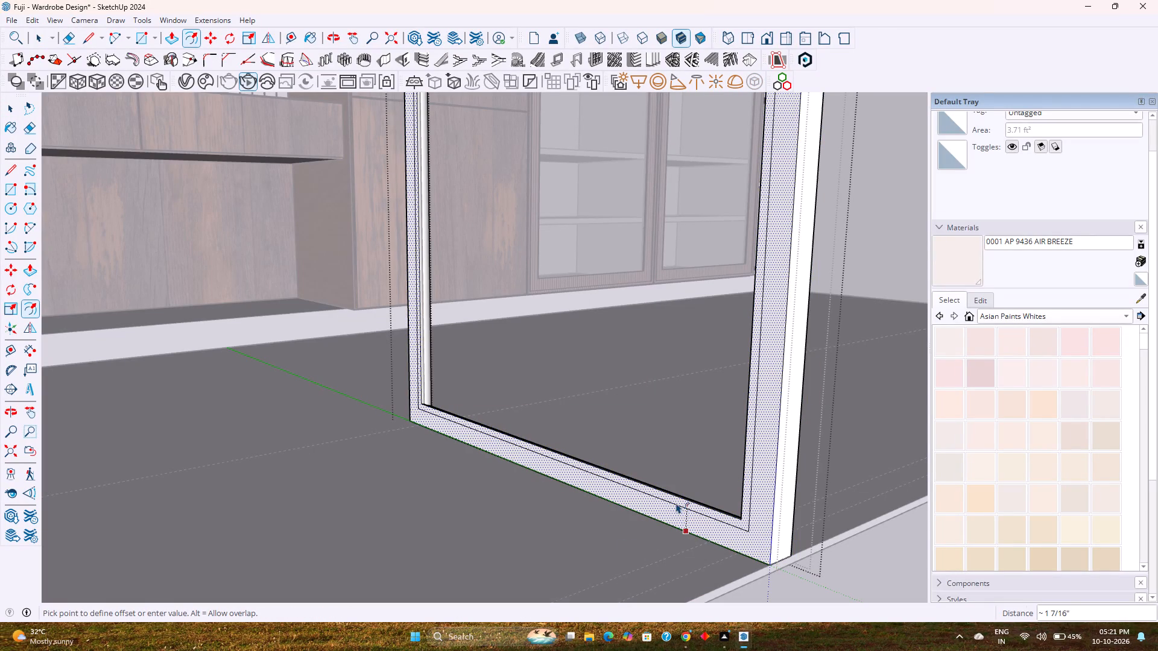
pyautogui.scroll(3, 676, 502)
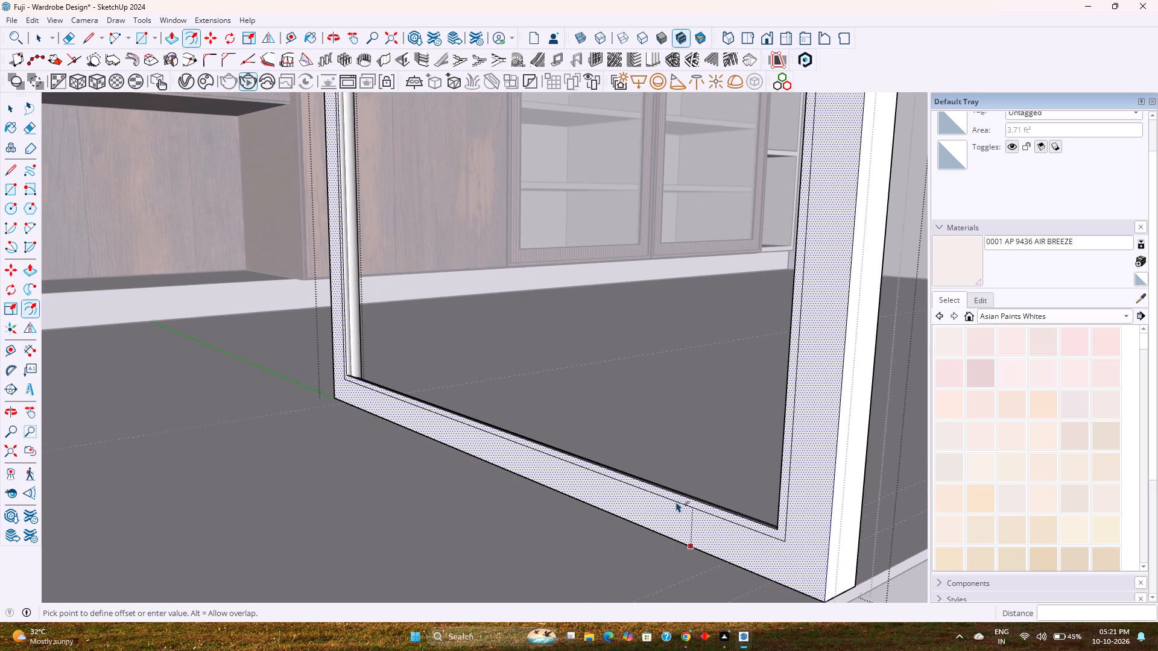
pyautogui.scroll(2, 676, 502)
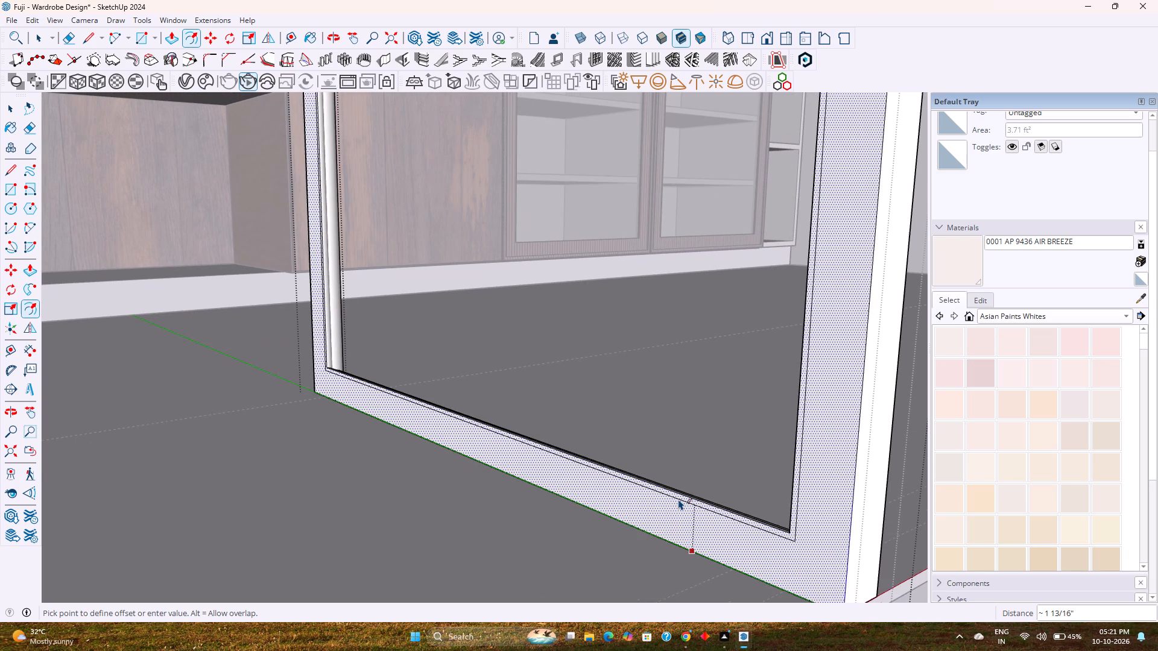
pyautogui.press('1')
pyautogui.press('.')
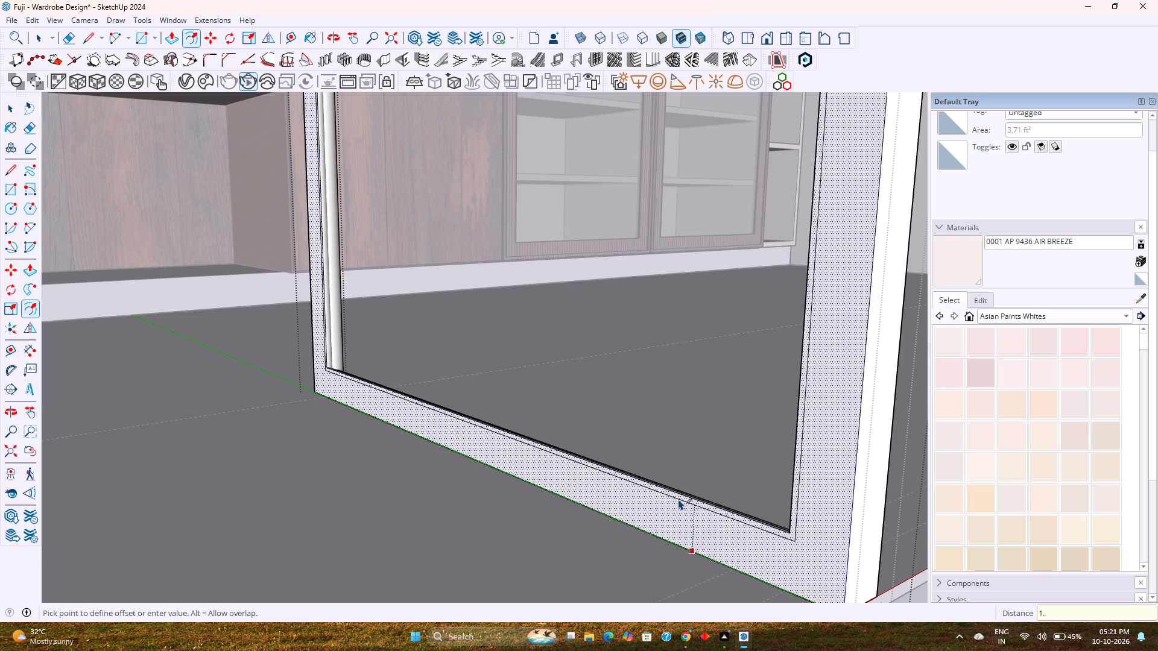
pyautogui.write('11')
pyautogui.press('BackSpace')
pyautogui.press('BackSpace')
pyautogui.write('99')
pyautogui.press('Return')
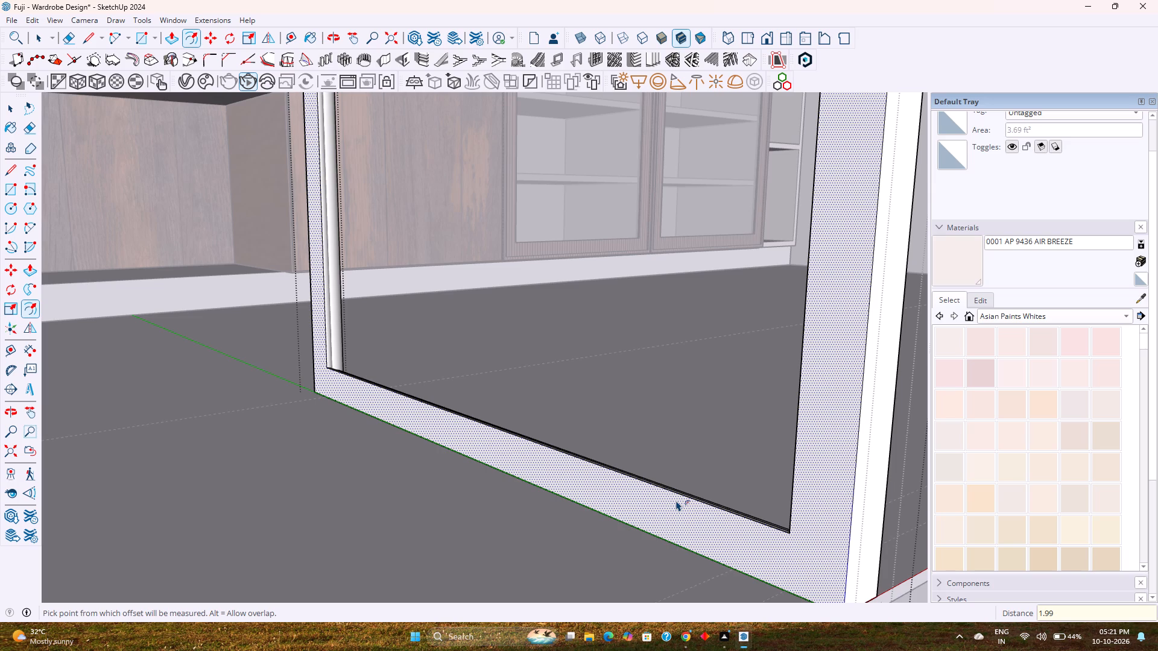
# Change the offset distance on the moulding frame's back face to 1.80".
pyautogui.scroll(17, 767, 523)
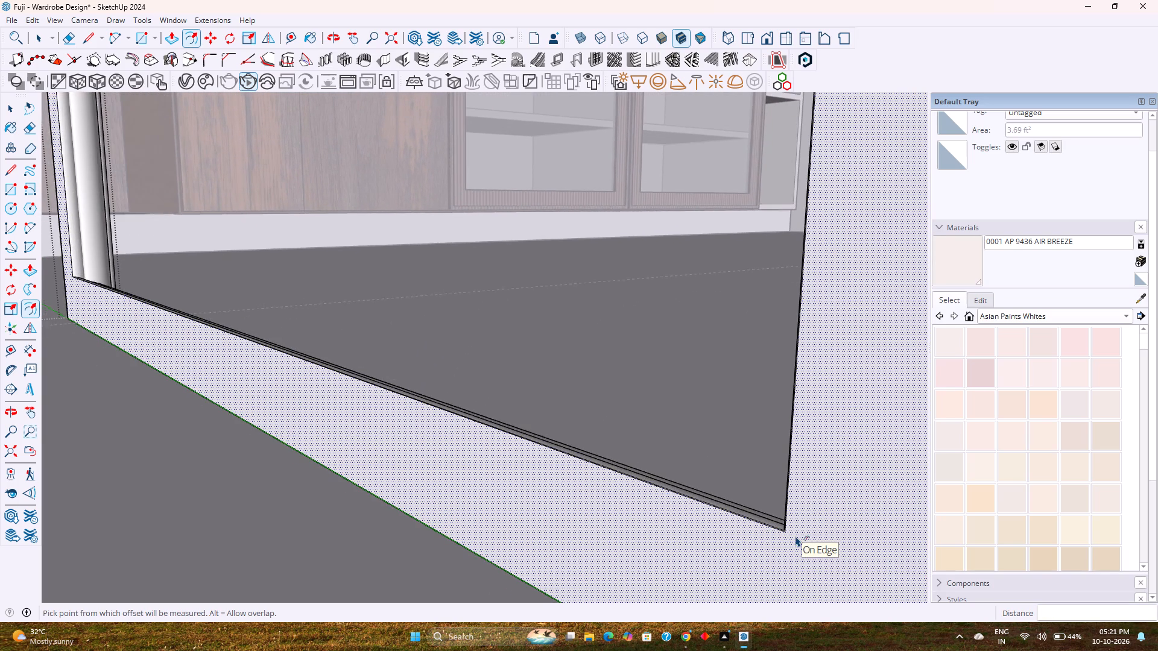
pyautogui.write('1.80')
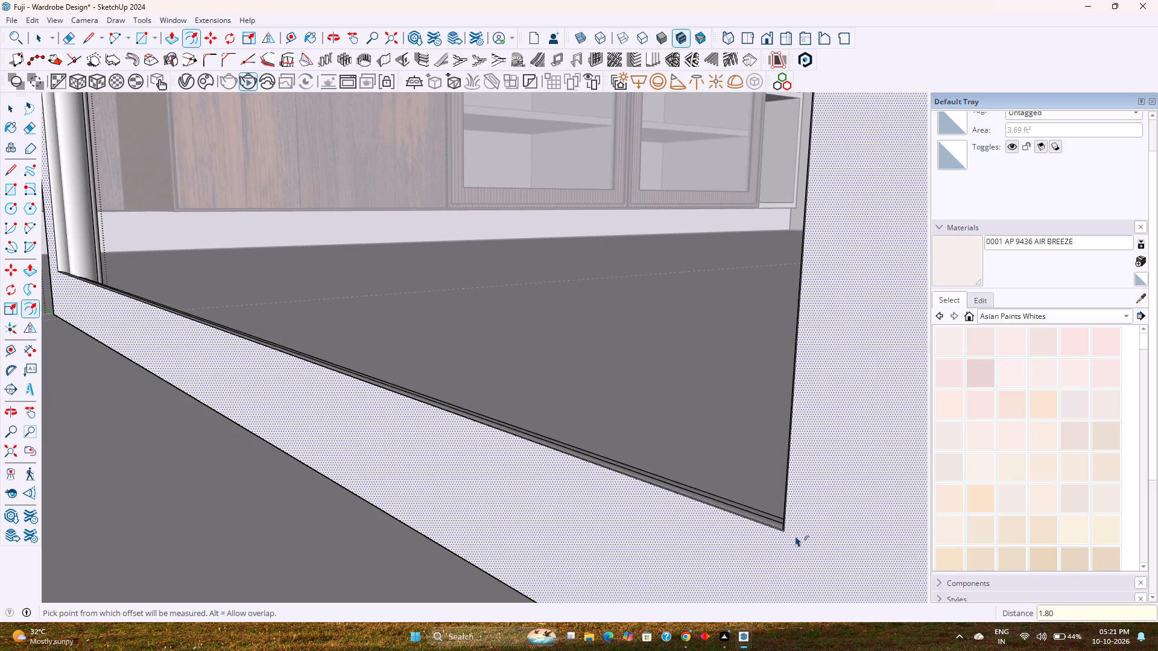
pyautogui.press('Return')
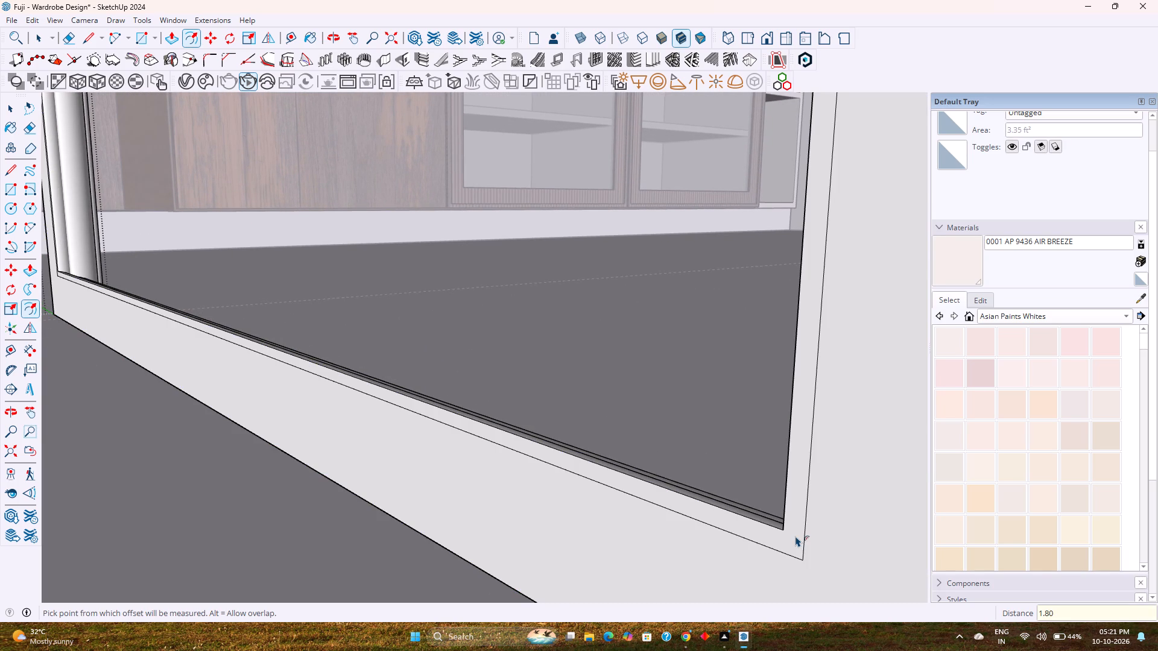
# Push/Pull the wide outer band of the moulding frame's back face outward by 0.5", leaving the narrow inner strip recessed.
pyautogui.scroll(-14, 796, 536)
pyautogui.moveTo(789, 541); pyautogui.dragTo(735, 539, button='middle')
pyautogui.scroll(-4, 733, 539)
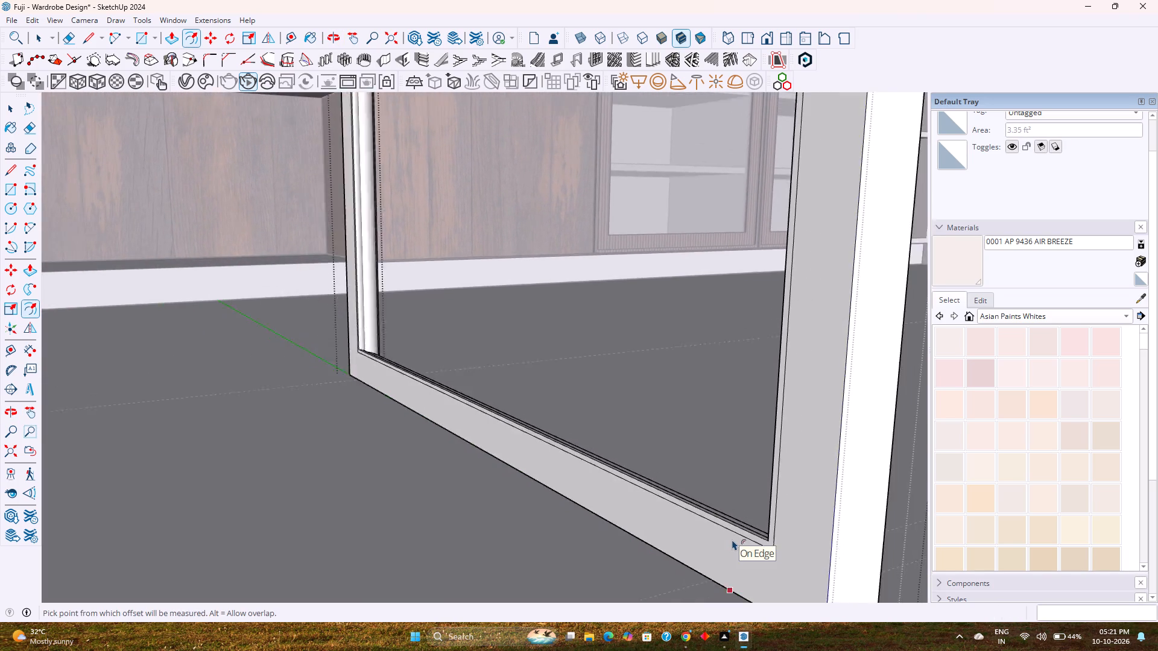
pyautogui.scroll(-5, 732, 539)
pyautogui.press('p')
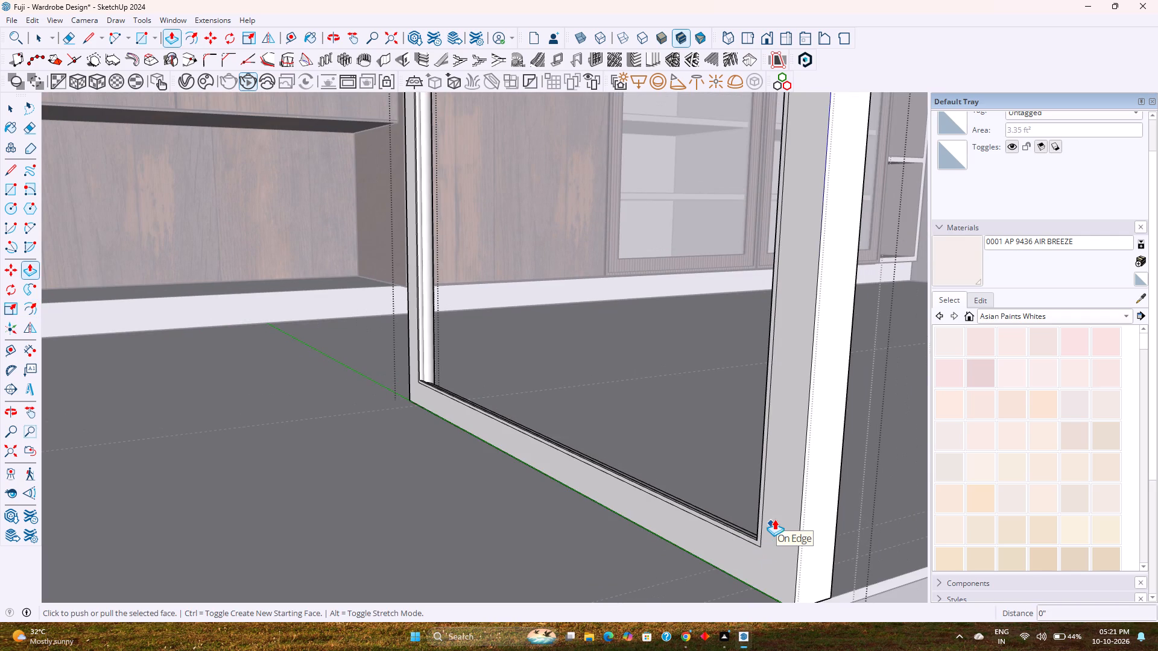
pyautogui.press('space')
pyautogui.press('Escape')
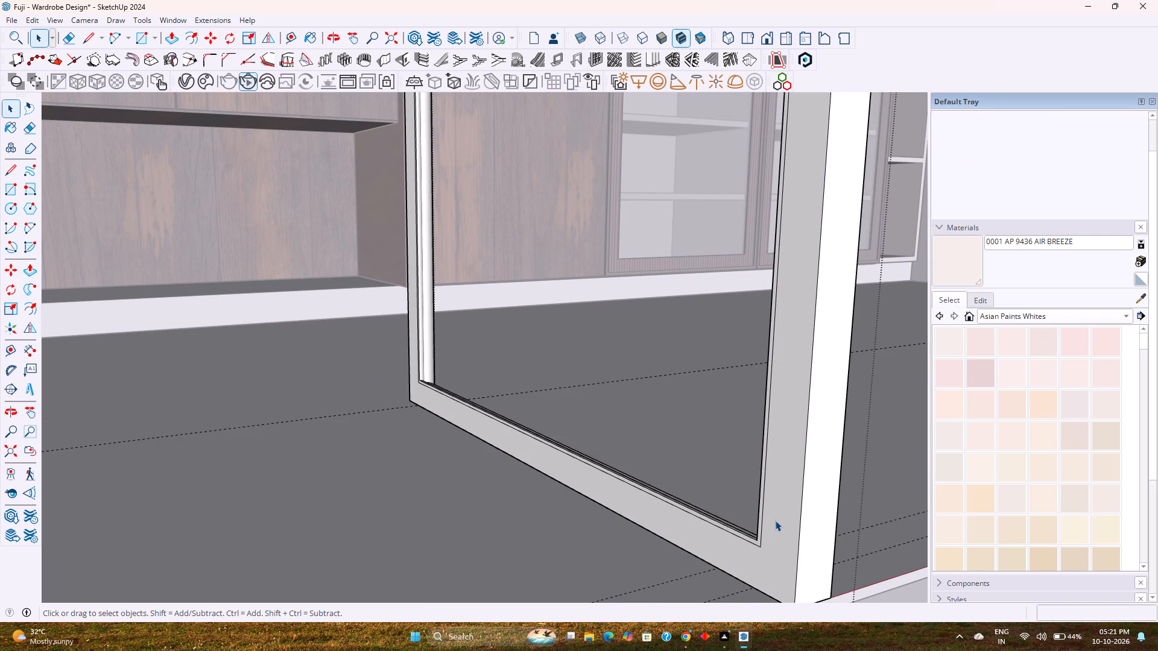
pyautogui.press('p')
pyautogui.press('space')
pyautogui.doubleClick(785, 517)
pyautogui.press('p')
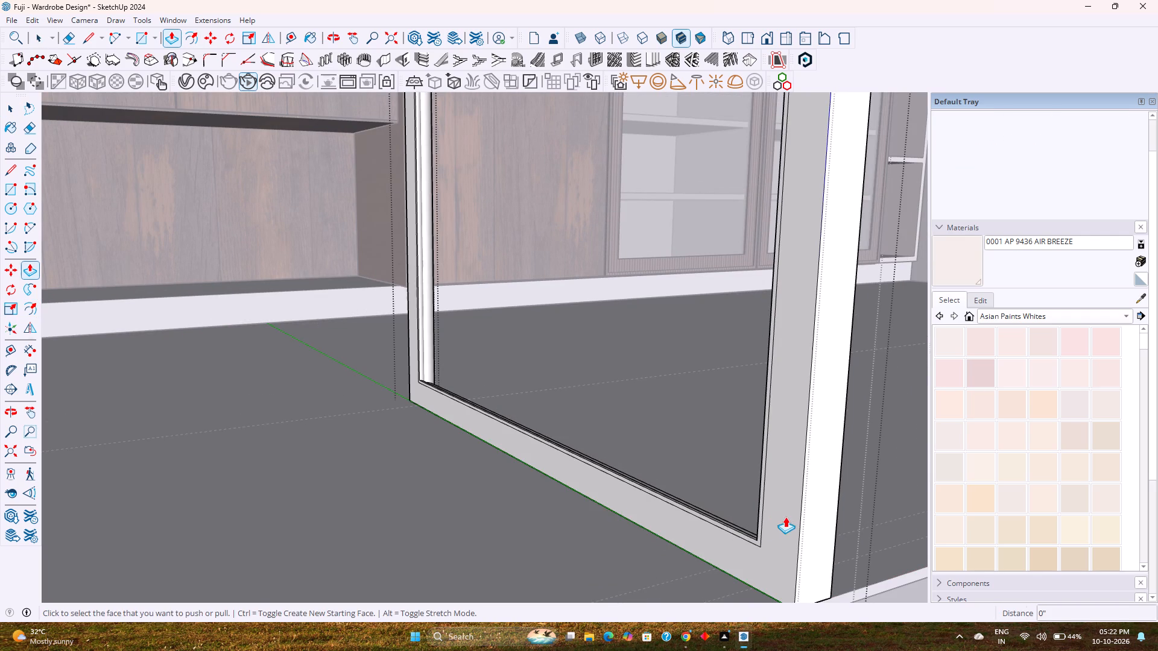
pyautogui.click(780, 515)
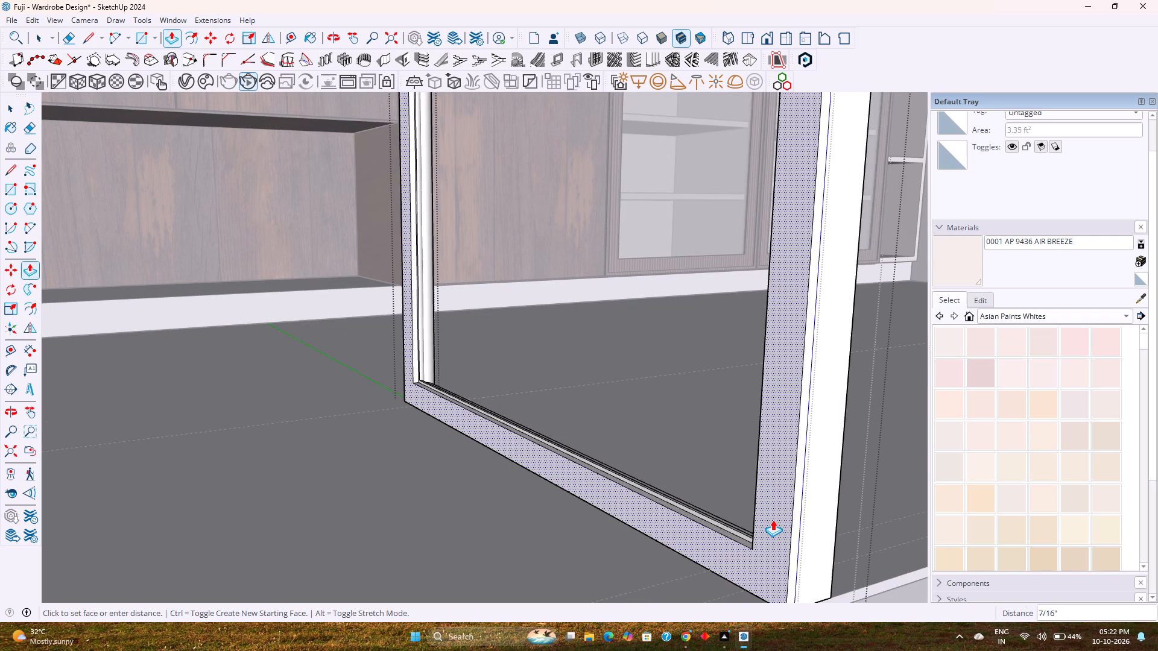
pyautogui.write('0.5')
pyautogui.press('Return')
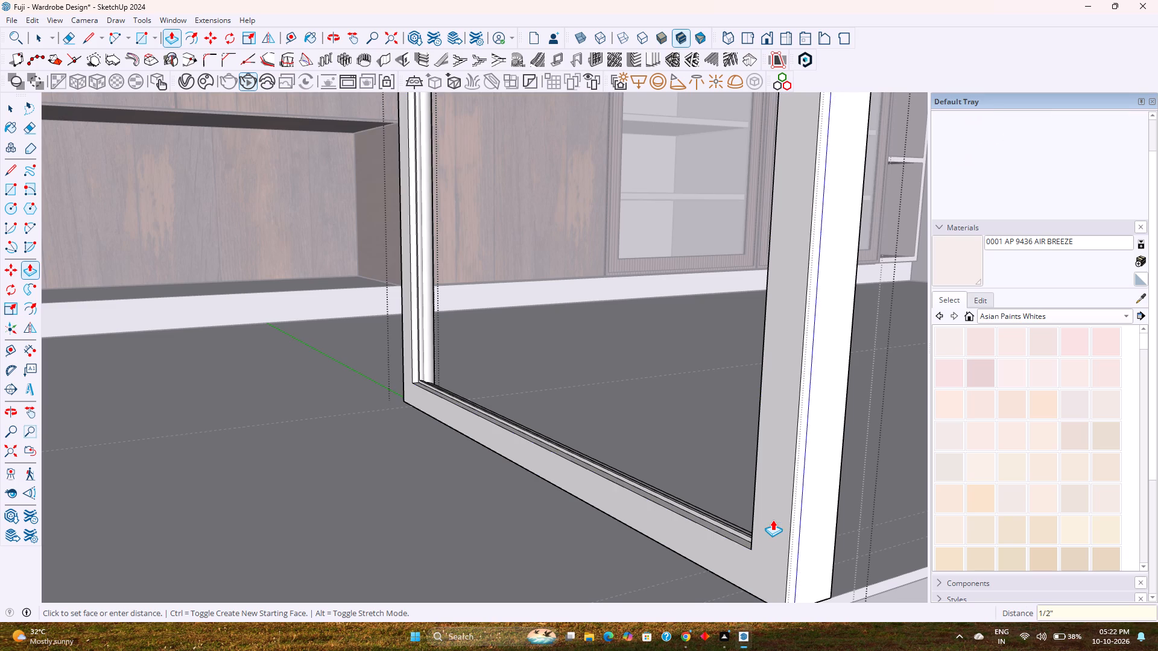
# Move the modified moulding frame by its bottom back corner onto the side wall's front bottom corner, over the fluted panel.
pyautogui.press('space')
pyautogui.scroll(-2, 768, 524)
pyautogui.moveTo(768, 524); pyautogui.dragTo(694, 531, button='middle')
pyautogui.click(785, 517)
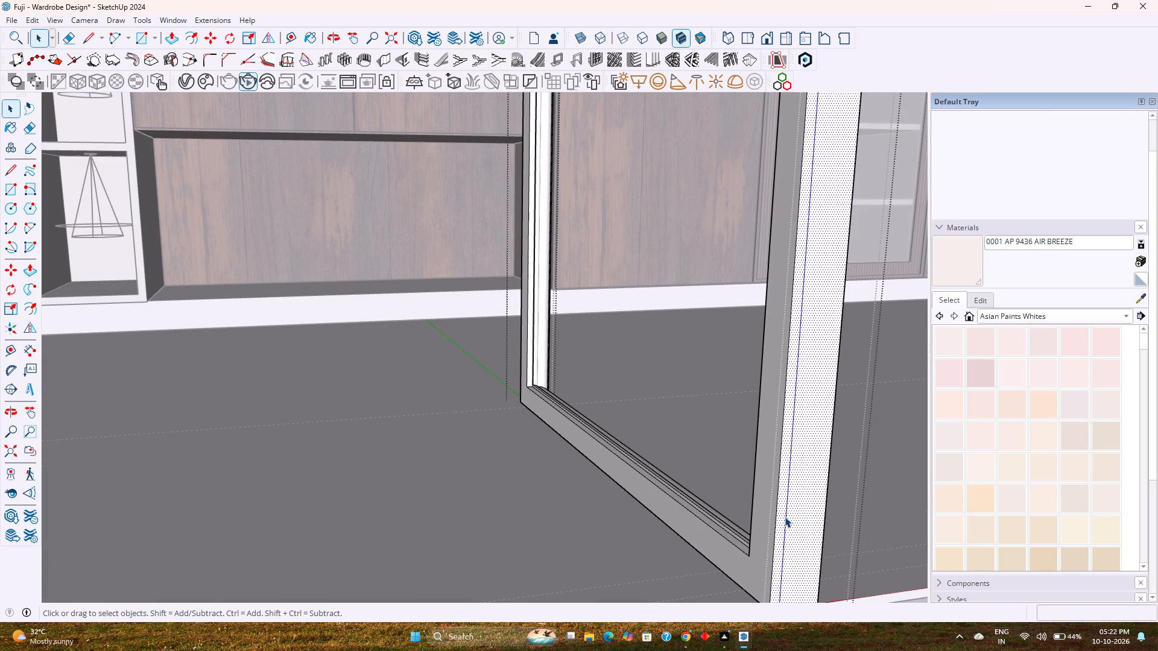
pyautogui.moveTo(802, 527); pyautogui.dragTo(708, 514, button='middle')
pyautogui.scroll(-5, 709, 504)
pyautogui.click(829, 534)
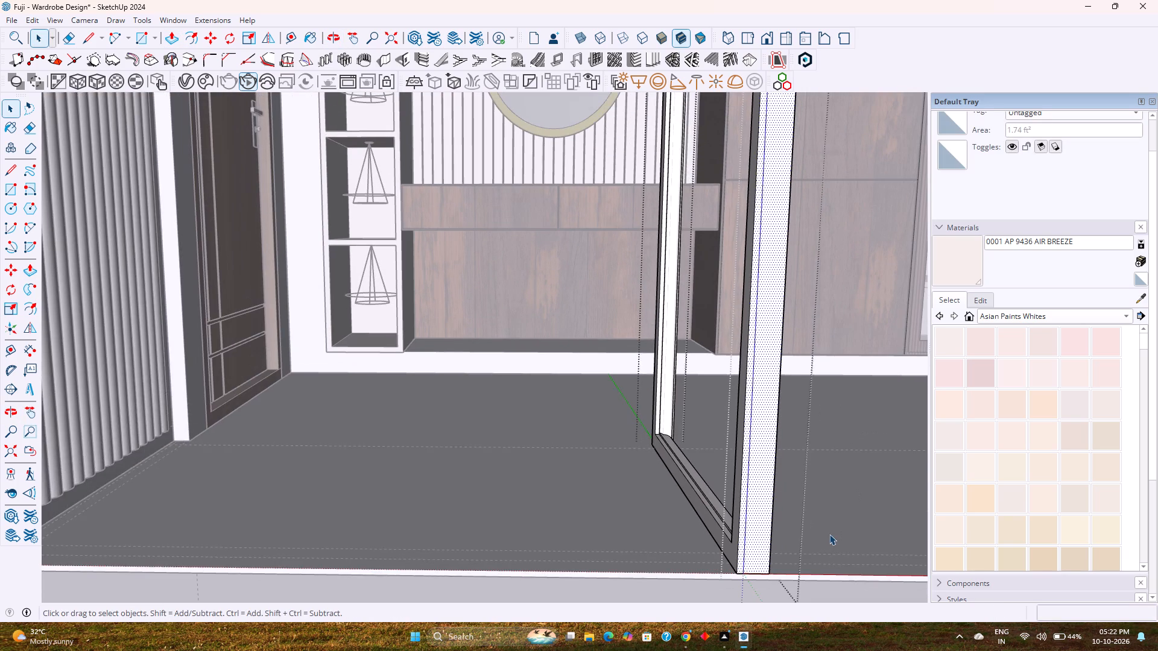
pyautogui.click(762, 542)
pyautogui.scroll(2, 733, 564)
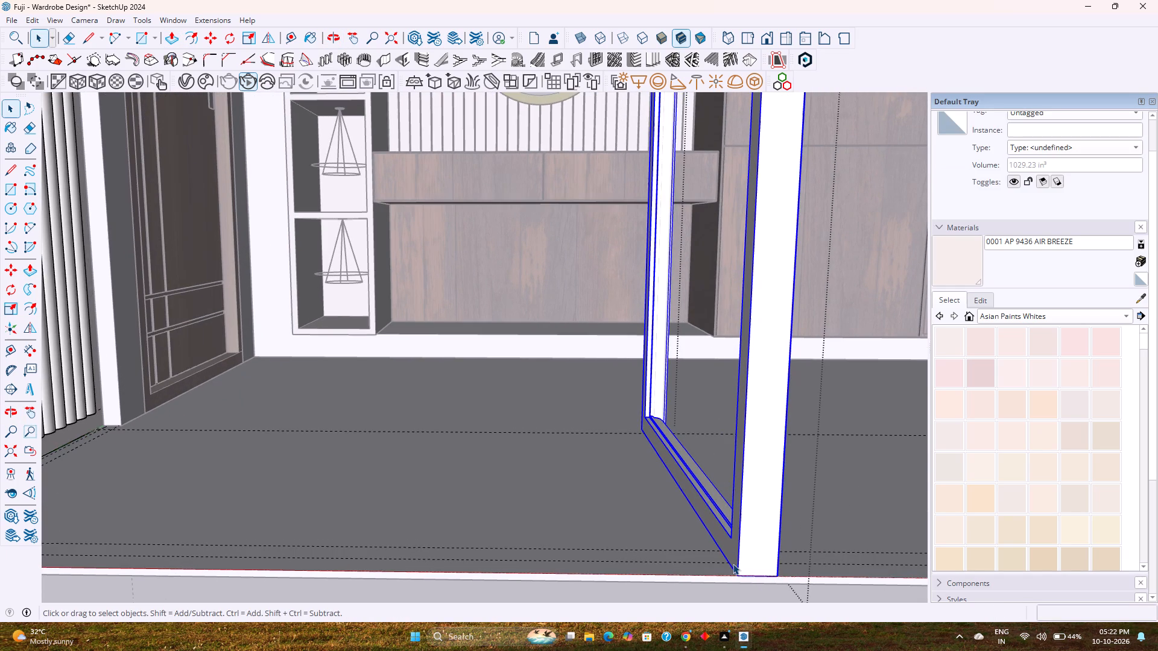
pyautogui.press('m')
pyautogui.click(733, 579)
pyautogui.scroll(-4, 498, 568)
pyautogui.keyDown('shift'); pyautogui.moveTo(497, 568); pyautogui.dragTo(780, 546, button='middle'); pyautogui.keyUp('shift')
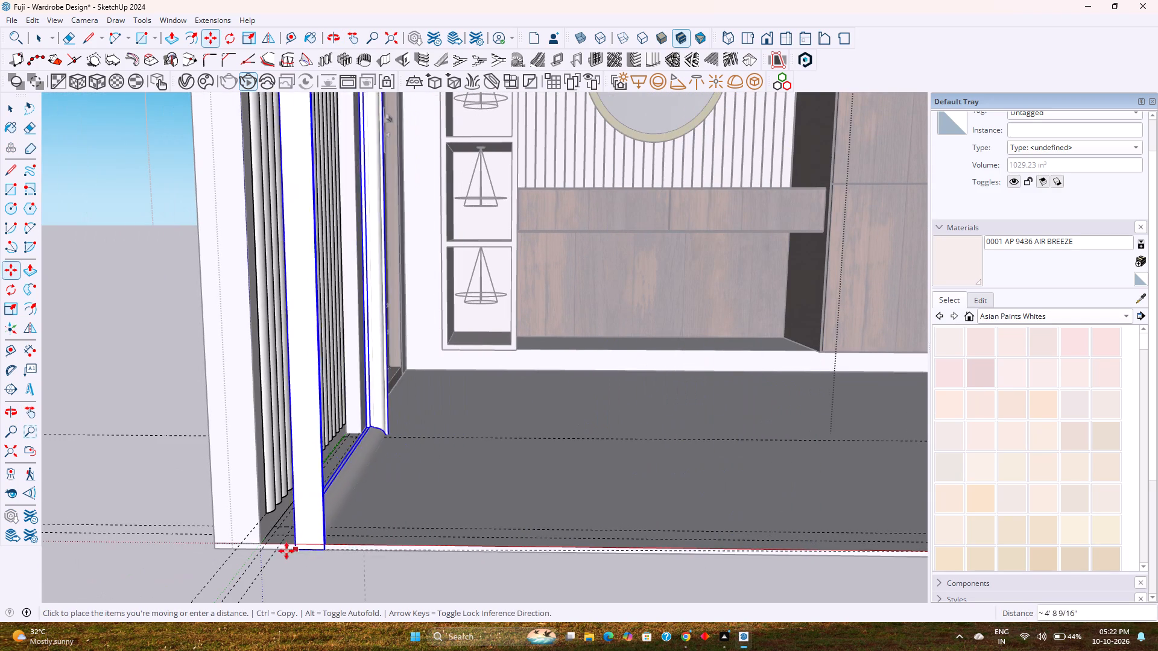
pyautogui.click(262, 547)
pyautogui.scroll(2, 283, 478)
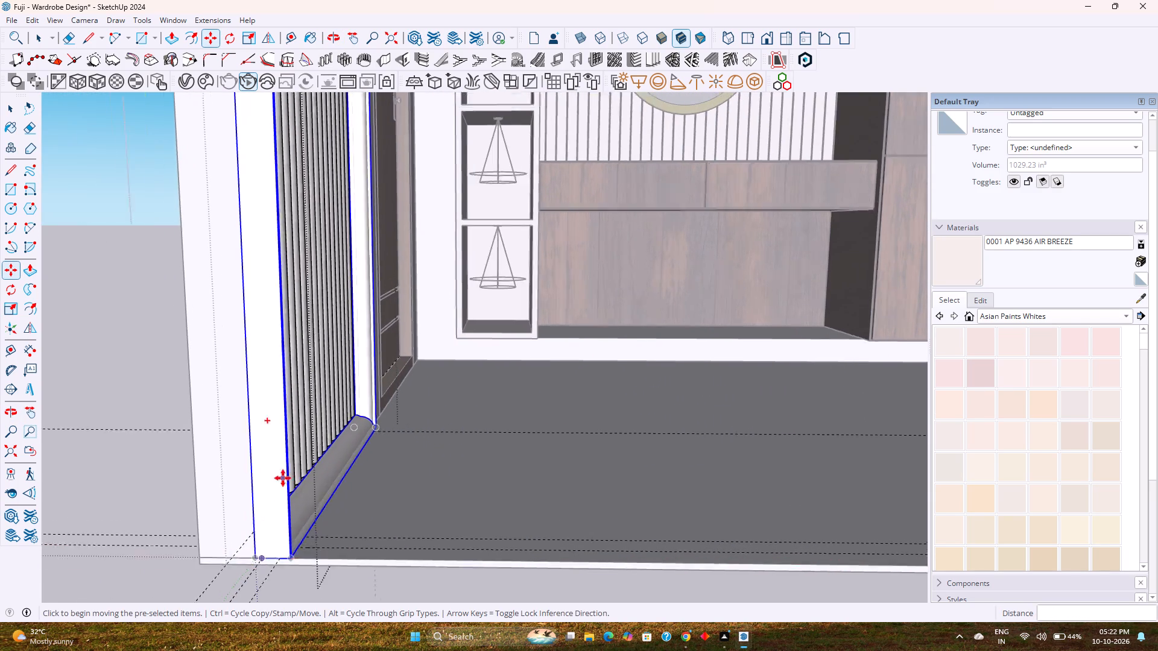
pyautogui.scroll(20, 283, 478)
pyautogui.scroll(5, 283, 478)
pyautogui.moveTo(320, 512); pyautogui.dragTo(226, 501, button='middle')
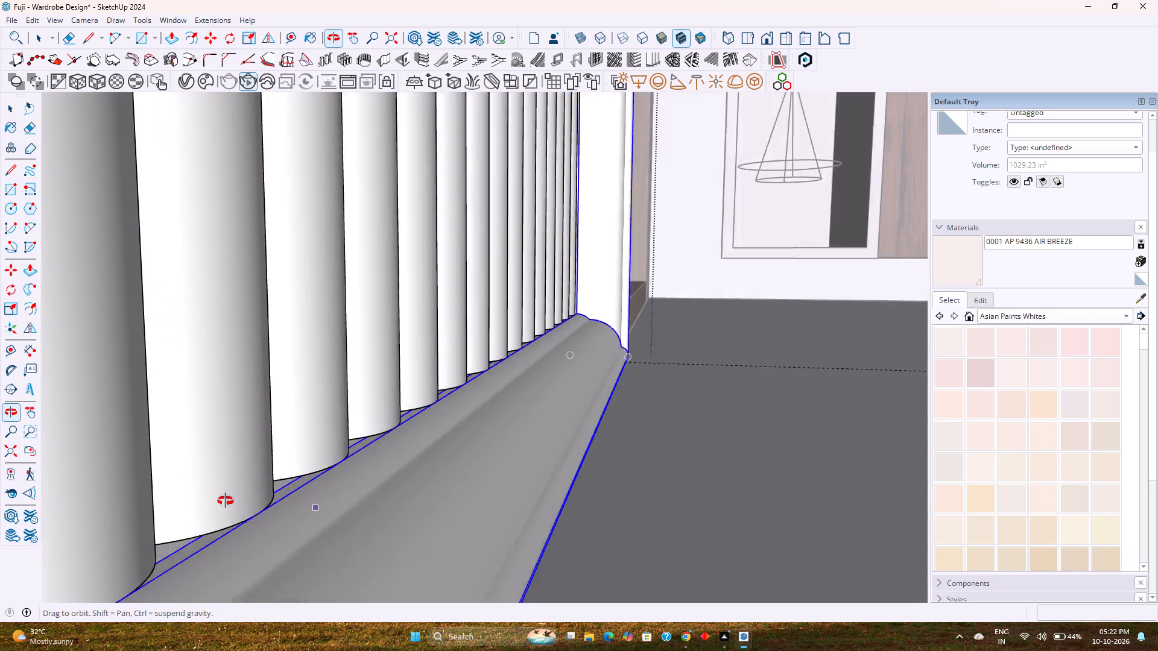
pyautogui.moveTo(226, 501); pyautogui.dragTo(228, 468, button='middle')
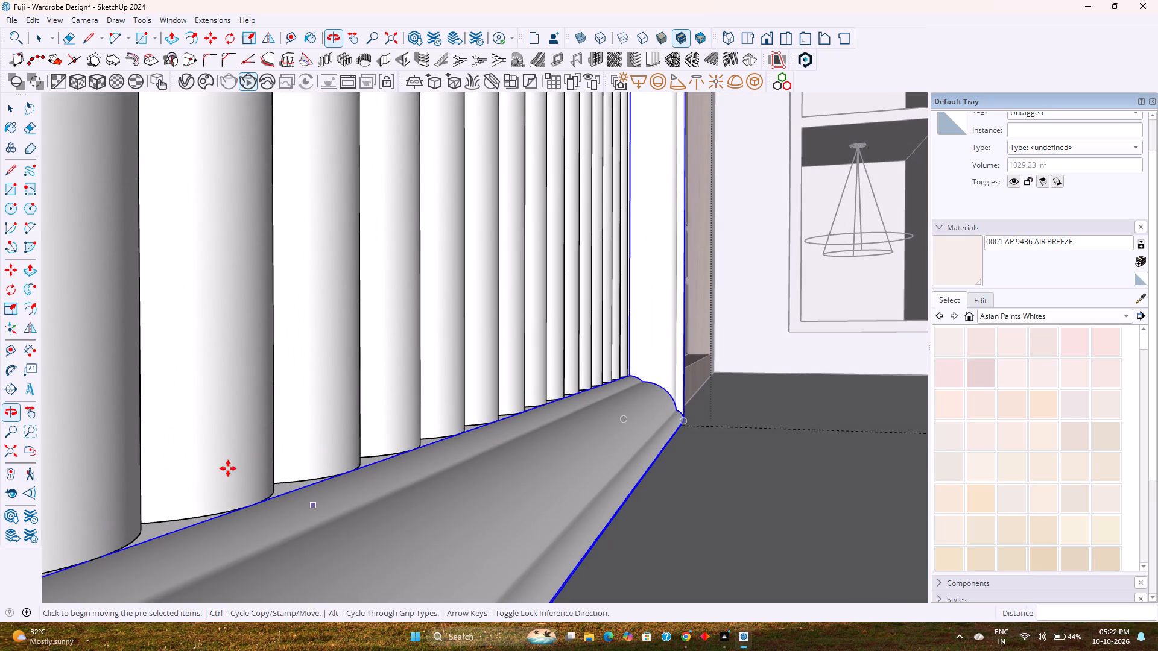
pyautogui.press('space')
pyautogui.press('Escape')
# Inside the moulding frame group, delete the thin back edge showing between the flutes along the base rail.
pyautogui.scroll(3, 315, 492)
pyautogui.moveTo(315, 492); pyautogui.dragTo(313, 573, button='middle')
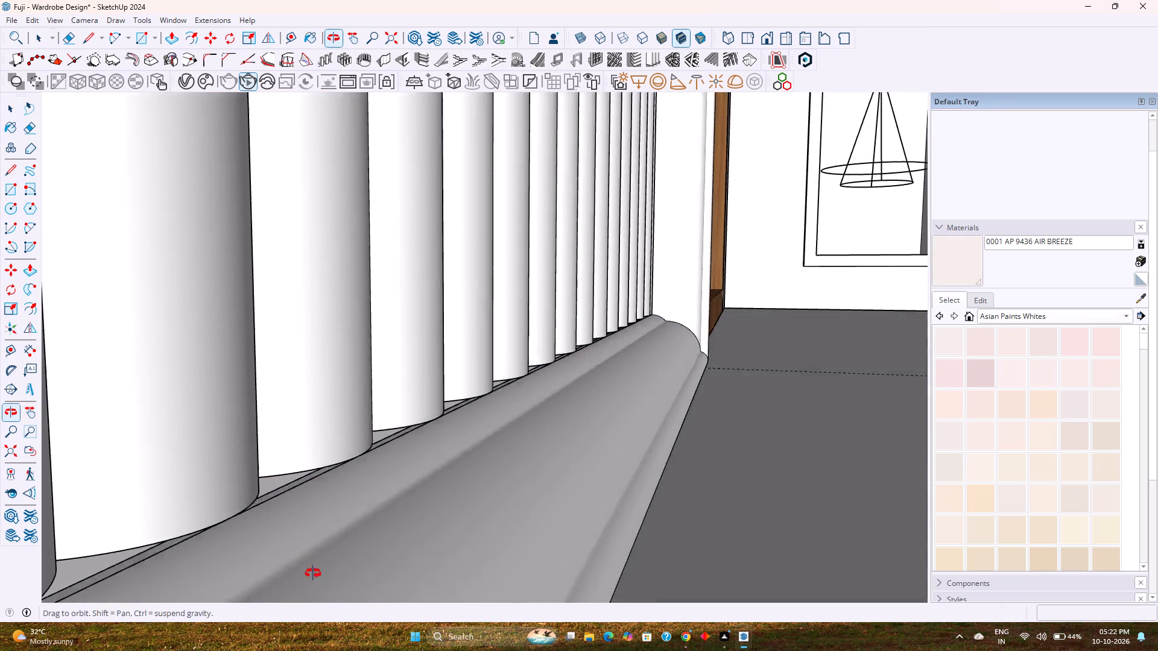
pyautogui.moveTo(313, 573); pyautogui.dragTo(306, 605, button='middle')
pyautogui.scroll(-3, 305, 541)
pyautogui.scroll(3, 279, 488)
pyautogui.doubleClick(302, 505)
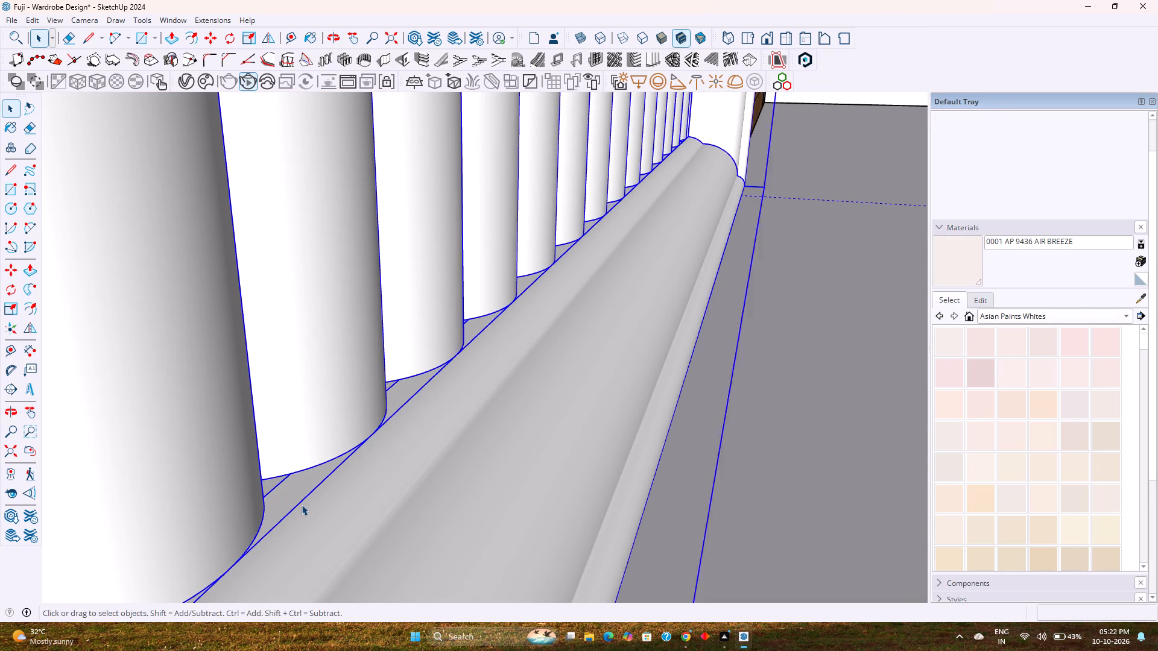
pyautogui.click(315, 492)
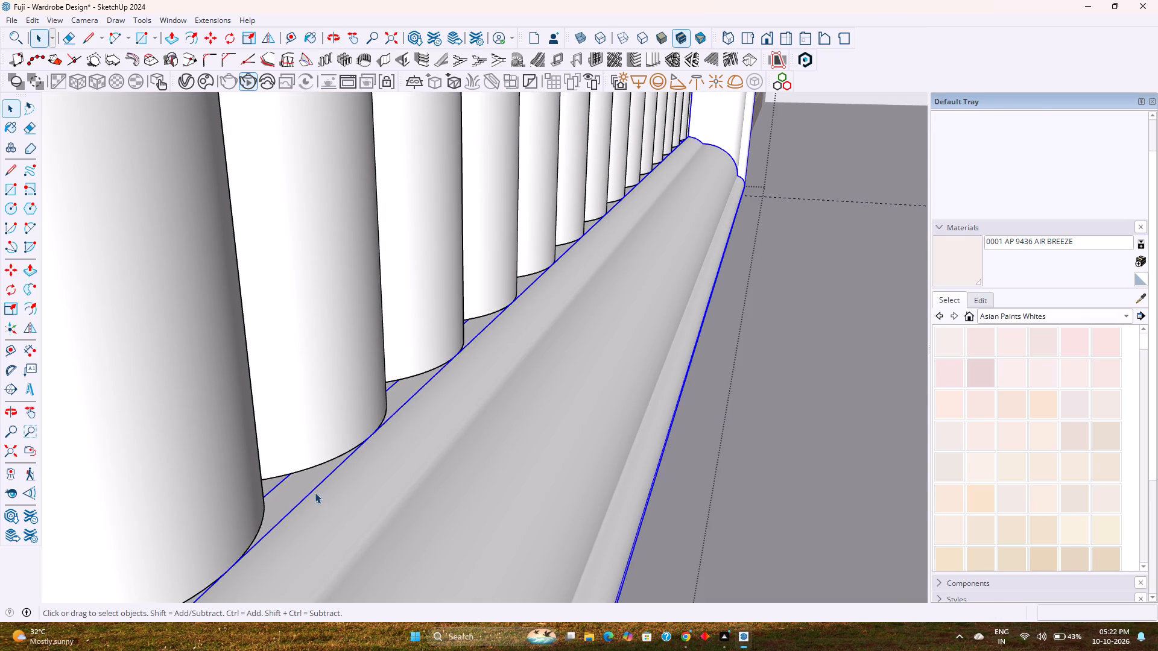
pyautogui.doubleClick(305, 493)
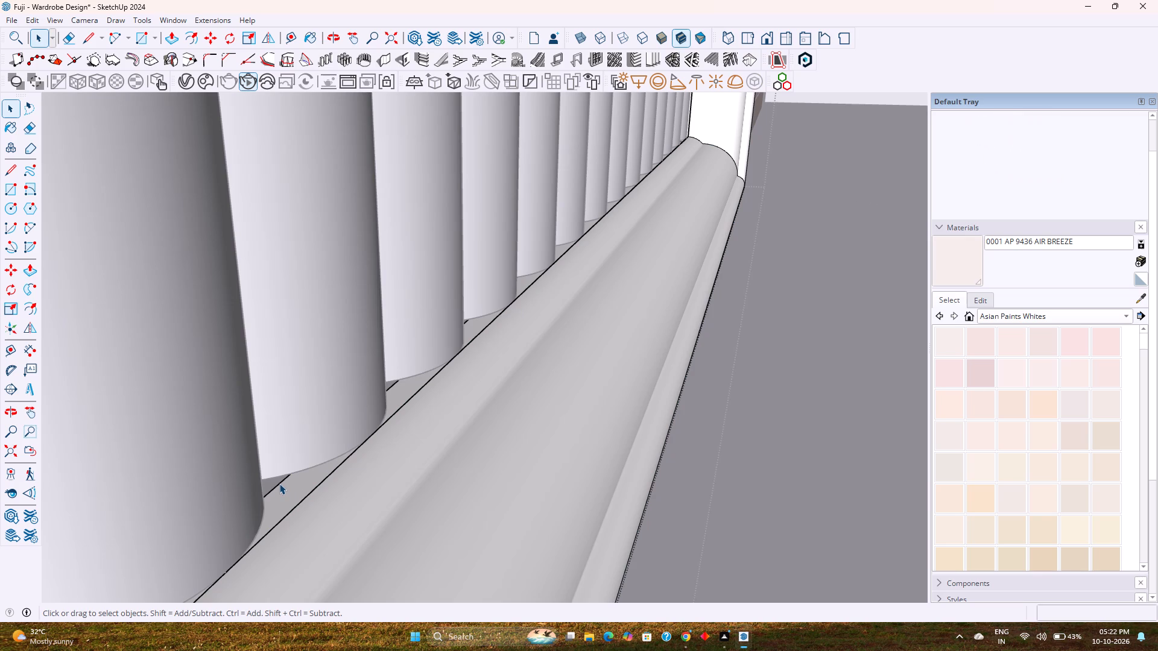
pyautogui.click(279, 483)
pyautogui.press('Delete')
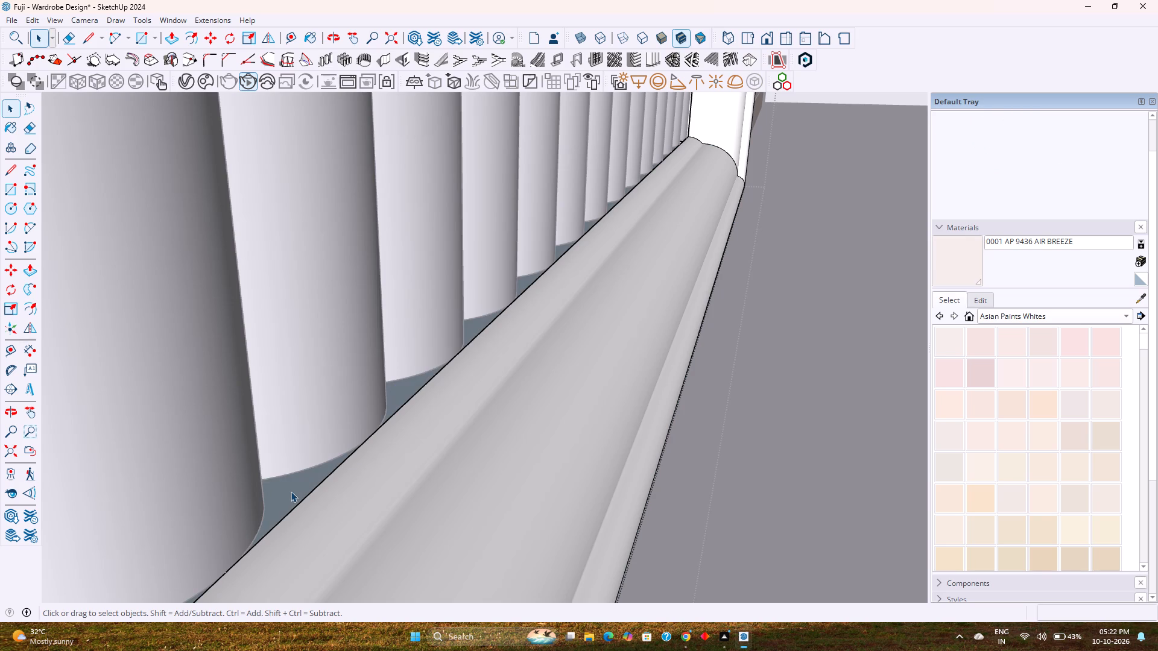
# Undo the edge deletion and the moulding frame's move onto the side wall, keeping its rebated back.
pyautogui.hotkey('ctrl', 'z')
pyautogui.hotkey('ctrl', 'z')
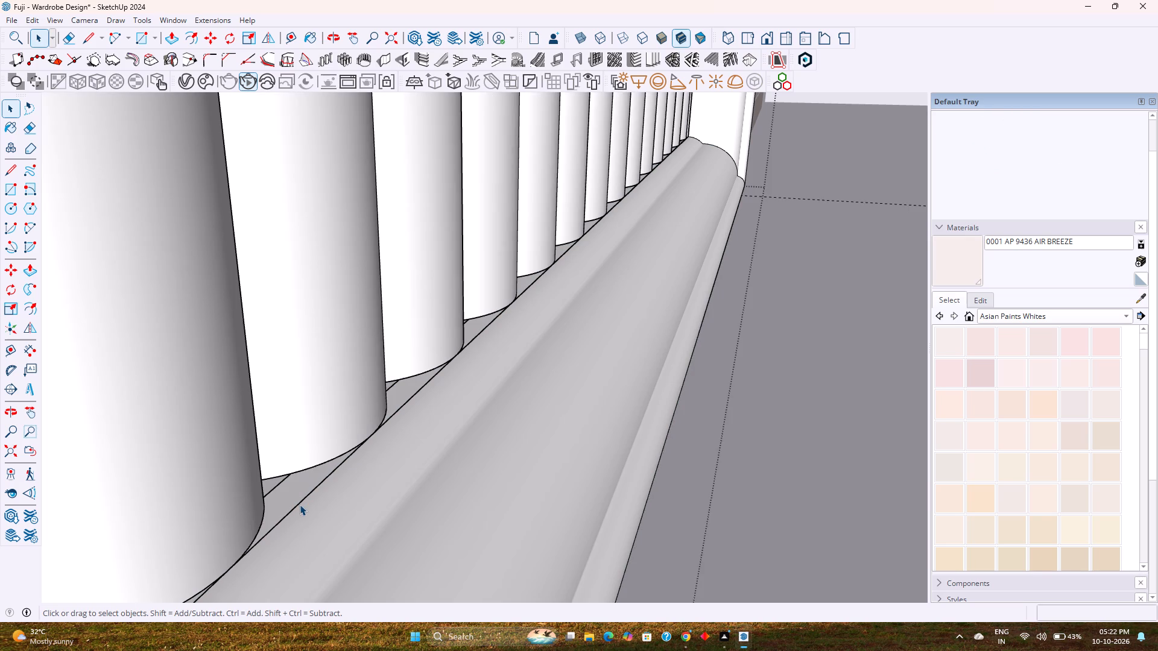
pyautogui.hotkey('ctrl', 'z')
pyautogui.hotkey('ctrl', 'z')
pyautogui.hotkey('ctrl', 'z')
# Move the fluted panel by its bottom front corner off the side wall and into the back opening of the moulding frame.
pyautogui.scroll(-5, 300, 505)
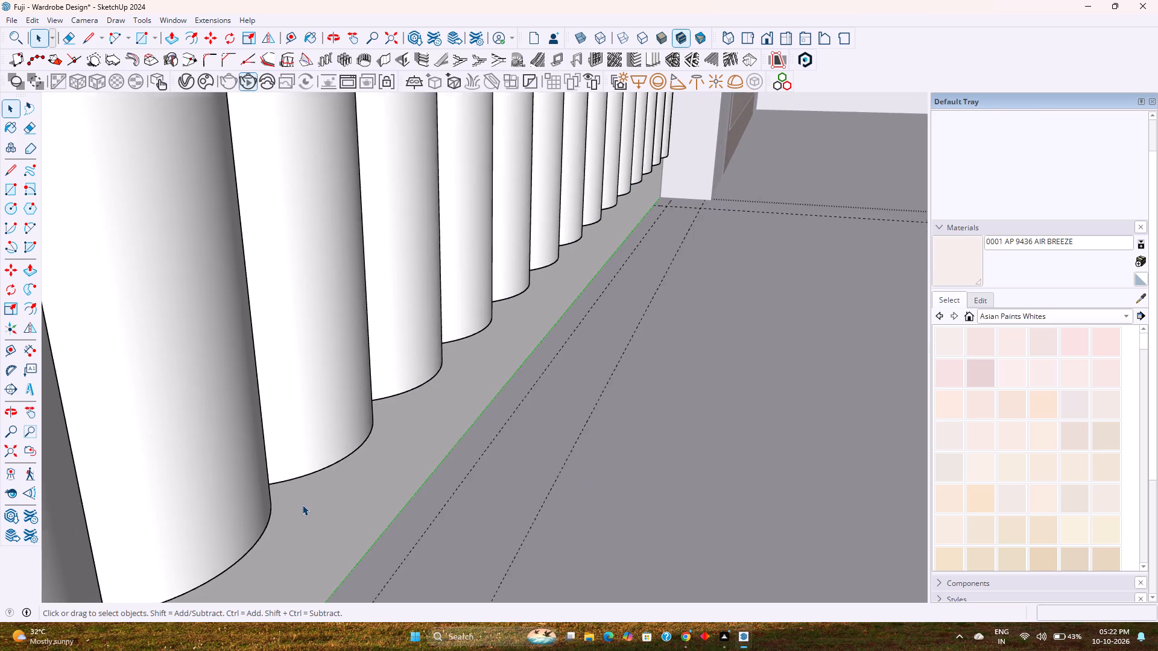
pyautogui.scroll(-19, 302, 505)
pyautogui.keyDown('shift'); pyautogui.moveTo(436, 478); pyautogui.dragTo(334, 466, button='middle'); pyautogui.keyUp('shift')
pyautogui.scroll(-8, 334, 462)
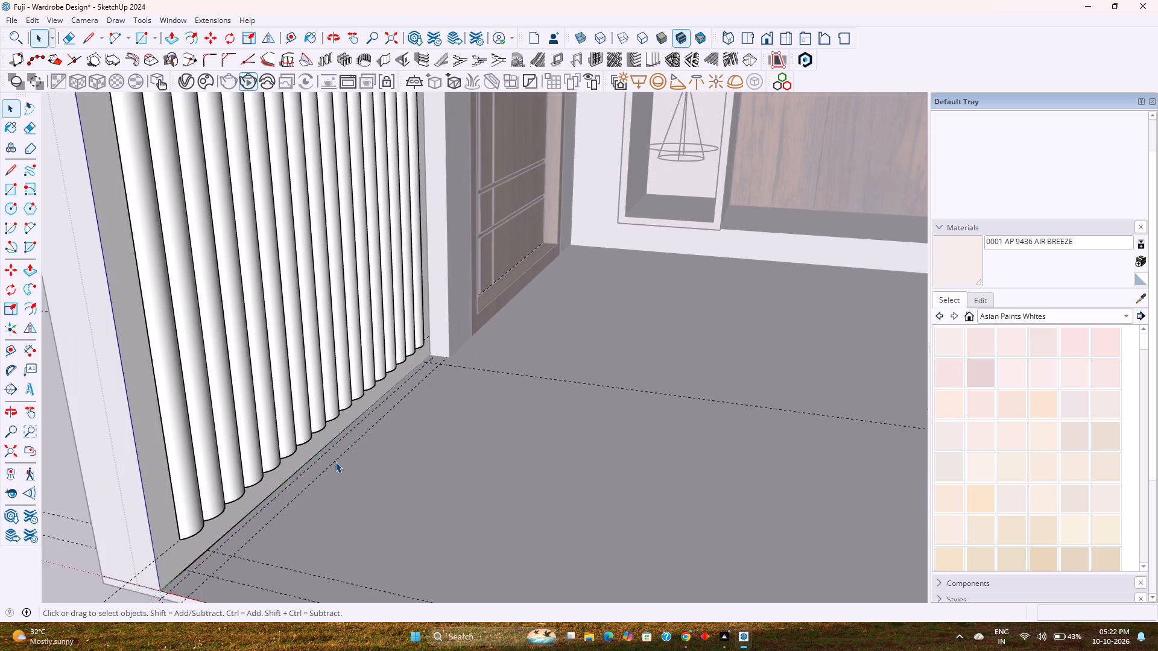
pyautogui.scroll(-15, 335, 462)
pyautogui.scroll(1, 533, 456)
pyautogui.moveTo(530, 456); pyautogui.dragTo(451, 486, button='middle')
pyautogui.scroll(2, 527, 493)
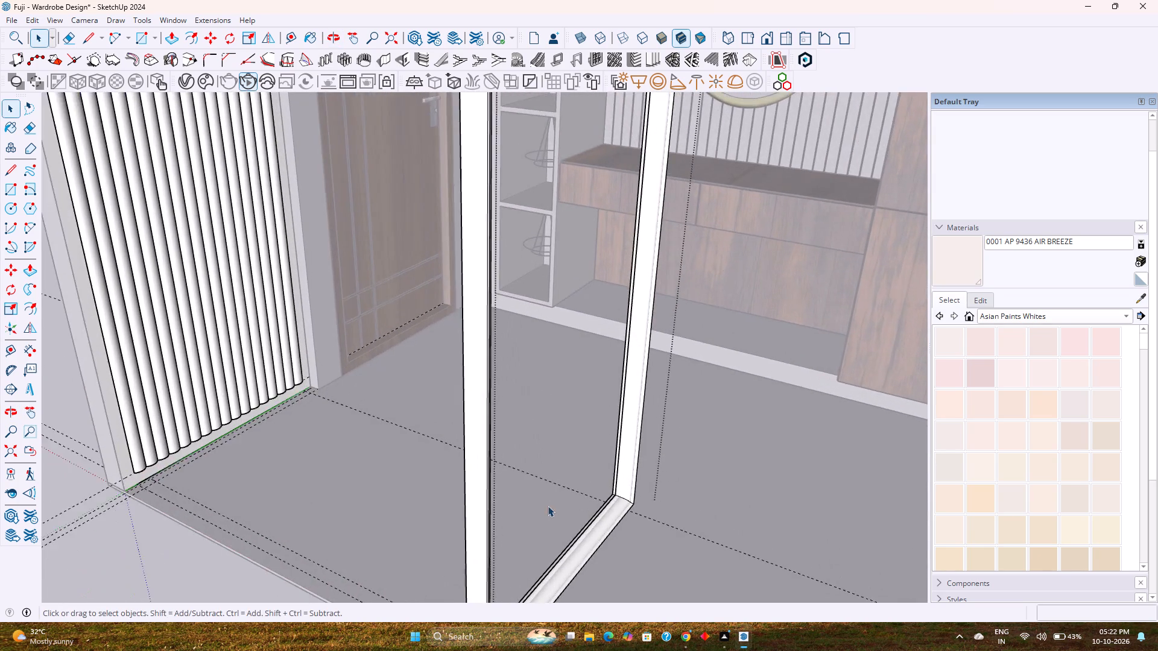
pyautogui.scroll(20, 616, 520)
pyautogui.scroll(3, 616, 520)
pyautogui.moveTo(581, 491); pyautogui.dragTo(628, 461, button='middle')
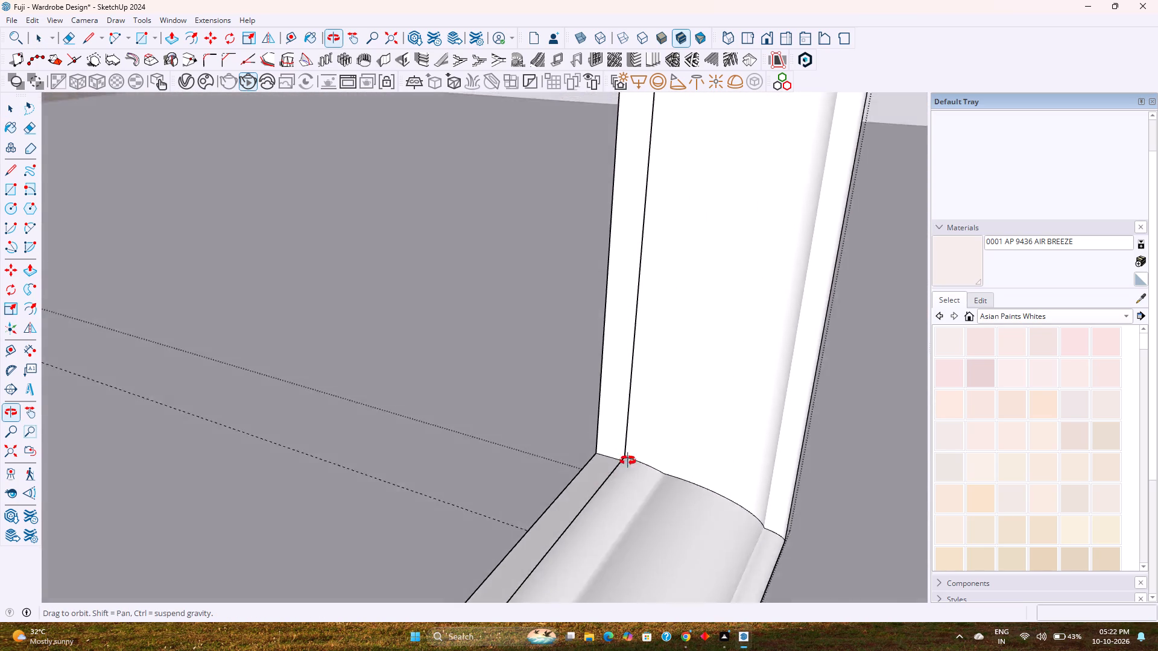
pyautogui.moveTo(628, 461); pyautogui.dragTo(765, 417, button='middle')
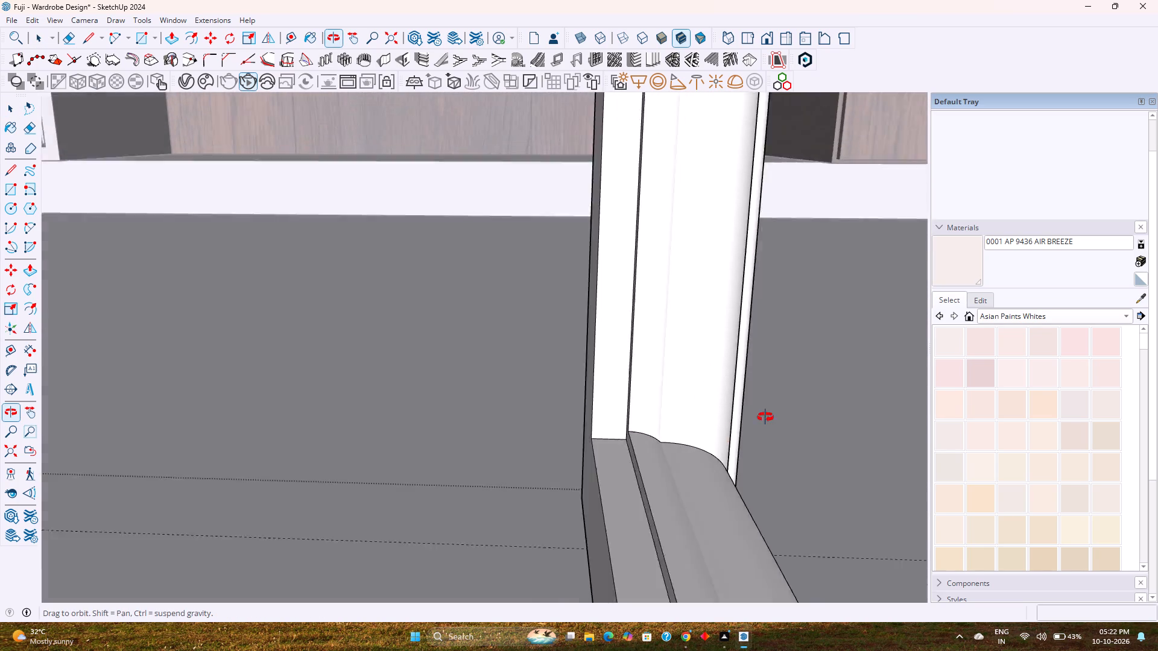
pyautogui.moveTo(765, 417); pyautogui.dragTo(770, 414, button='middle')
pyautogui.scroll(-20, 707, 435)
pyautogui.scroll(-3, 707, 435)
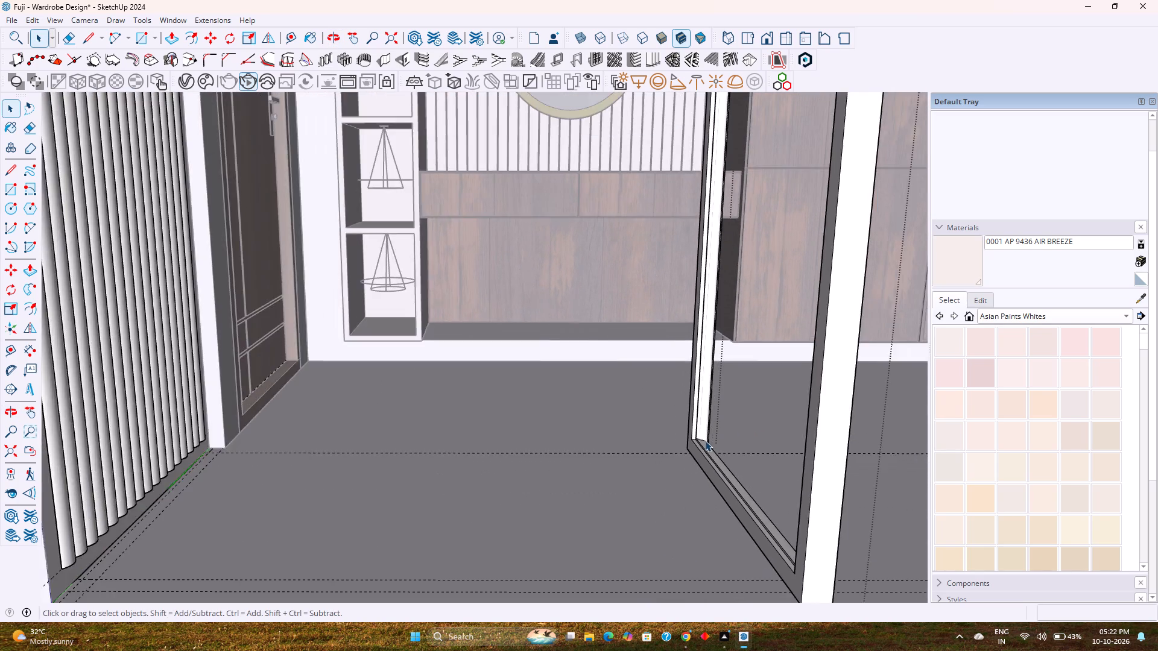
pyautogui.scroll(-3, 705, 441)
pyautogui.scroll(3, 267, 489)
pyautogui.click(268, 488)
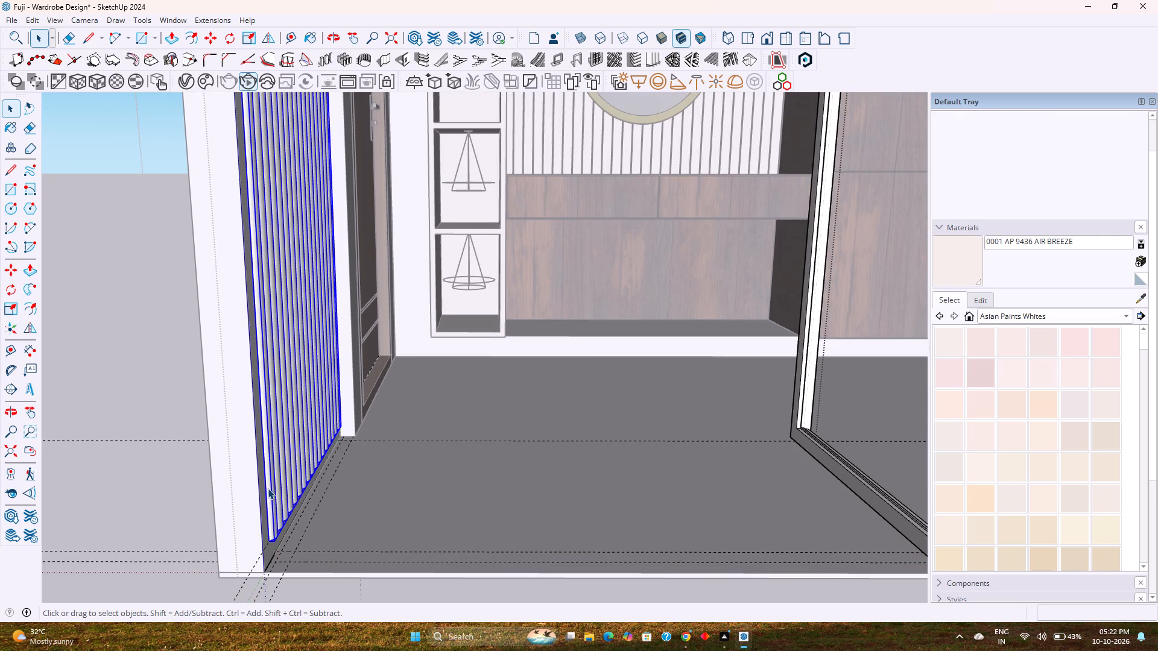
pyautogui.press('m')
pyautogui.scroll(9, 275, 541)
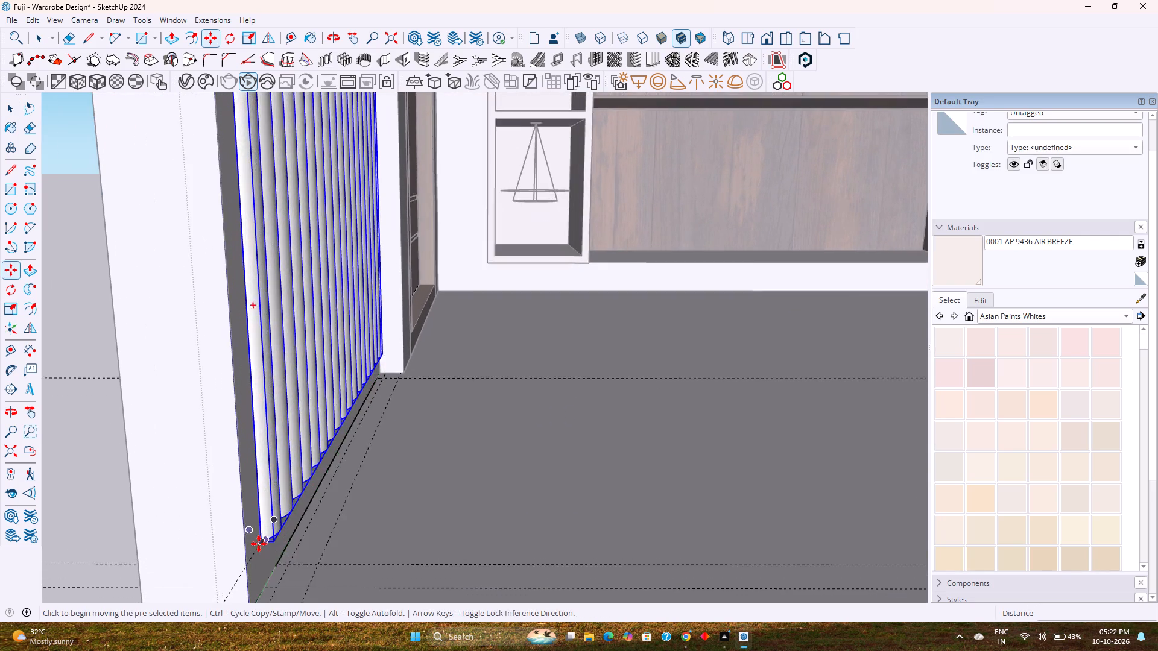
pyautogui.scroll(6, 259, 544)
pyautogui.click(288, 542)
pyautogui.scroll(-7, 370, 535)
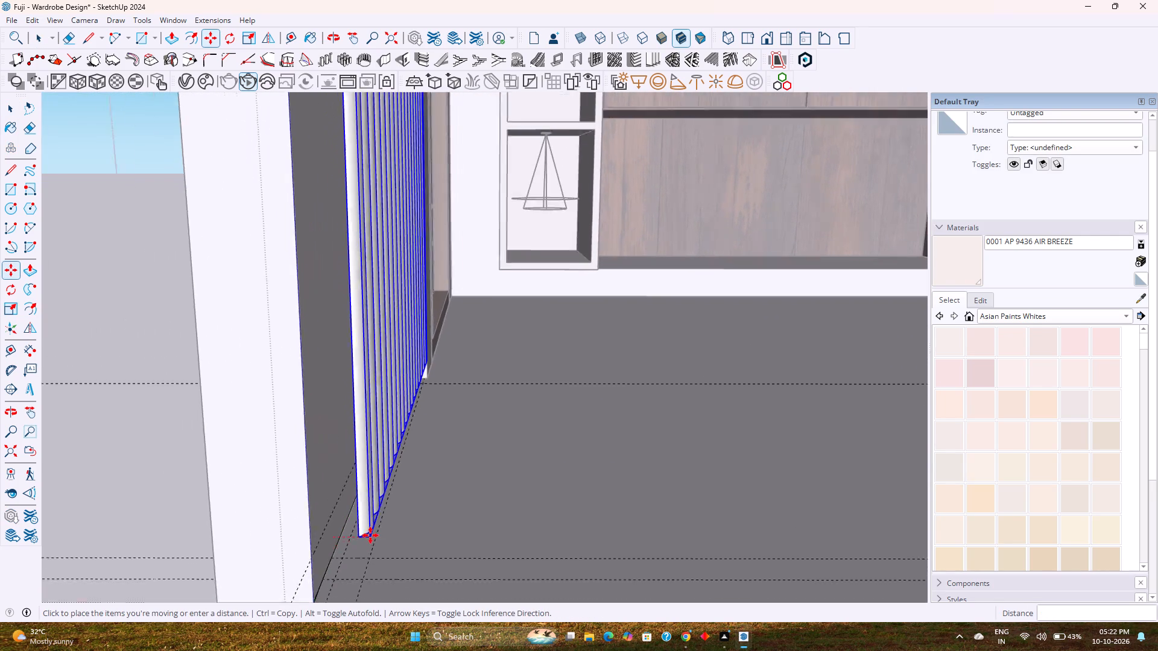
pyautogui.scroll(-16, 370, 535)
pyautogui.keyDown('shift'); pyautogui.moveTo(473, 525); pyautogui.dragTo(356, 527, button='middle'); pyautogui.keyUp('shift')
pyautogui.scroll(2, 497, 518)
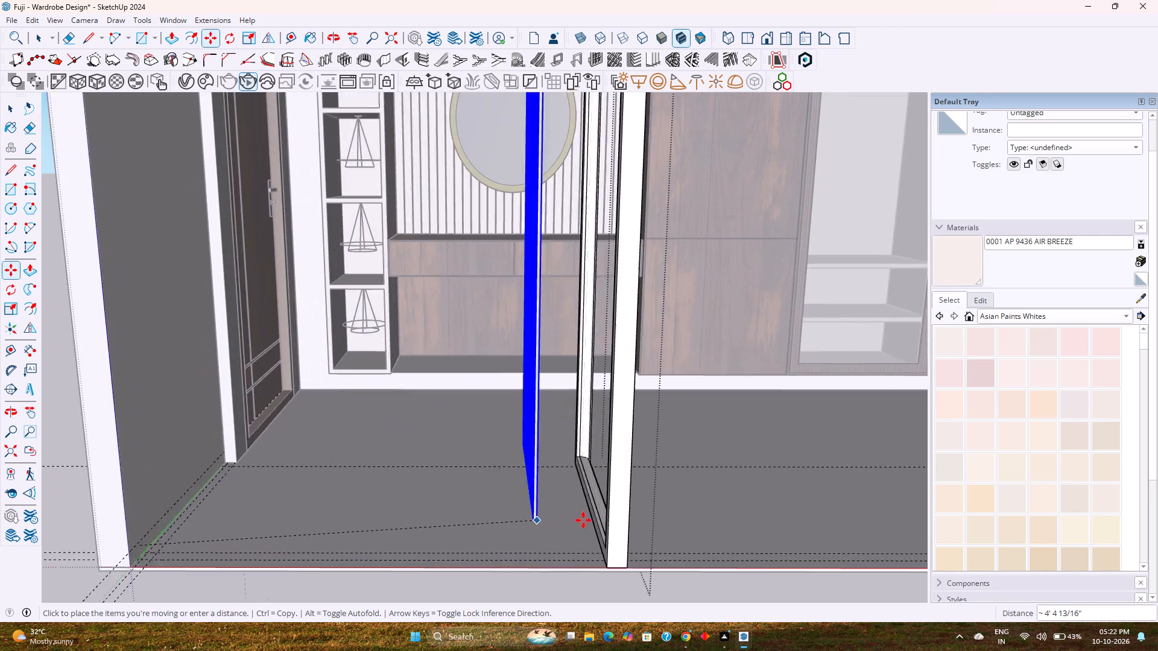
pyautogui.scroll(9, 583, 520)
pyautogui.moveTo(613, 551); pyautogui.dragTo(746, 488, button='middle')
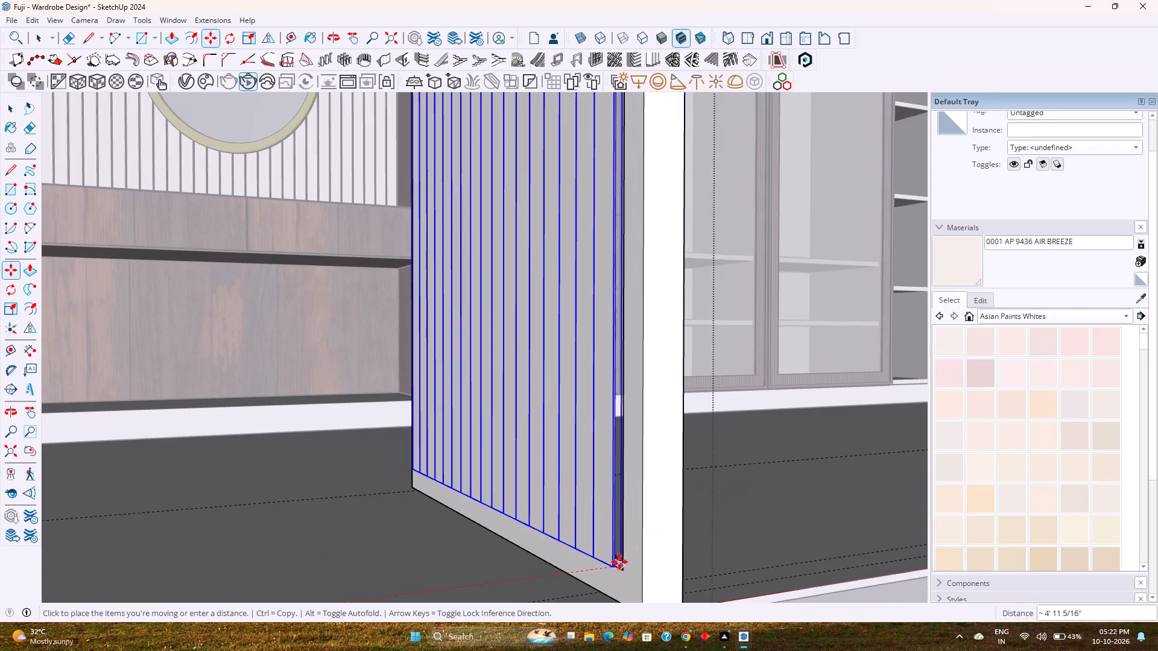
pyautogui.click(619, 571)
# Shift the fluted panel about 9/16" by its bottom corner onto the bottom corner endpoint of the moulding frame's back rebate.
pyautogui.scroll(10, 610, 572)
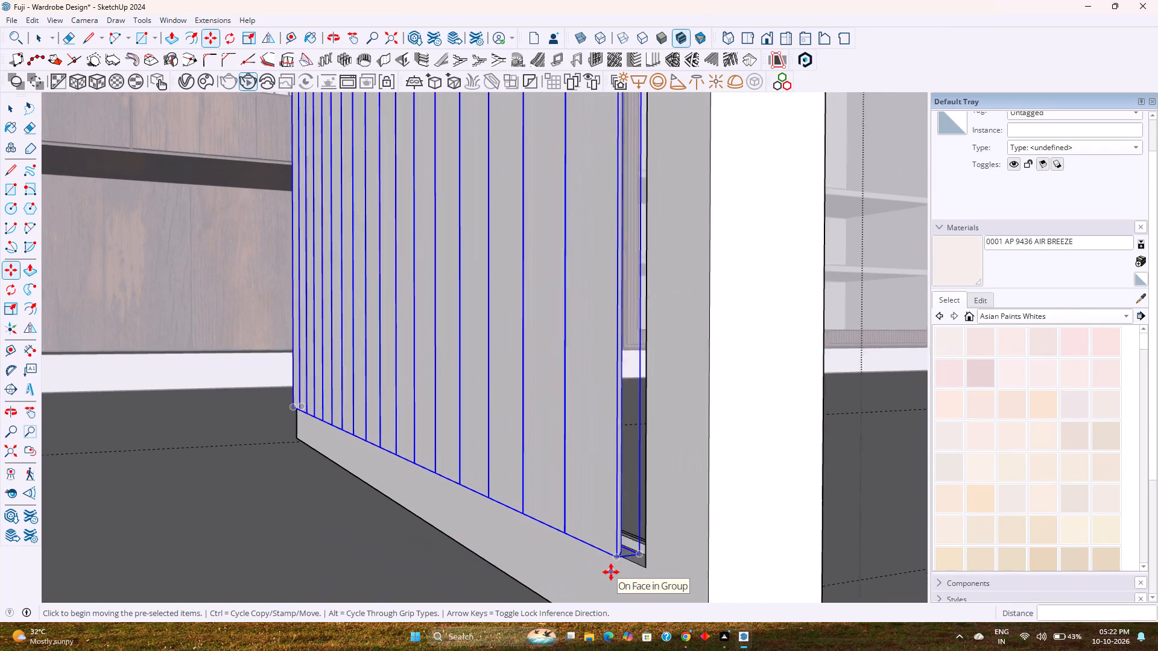
pyautogui.scroll(2, 611, 572)
pyautogui.keyDown('shift'); pyautogui.moveTo(611, 572); pyautogui.dragTo(448, 539, button='middle'); pyautogui.keyUp('shift')
pyautogui.scroll(4, 448, 535)
pyautogui.click(437, 511)
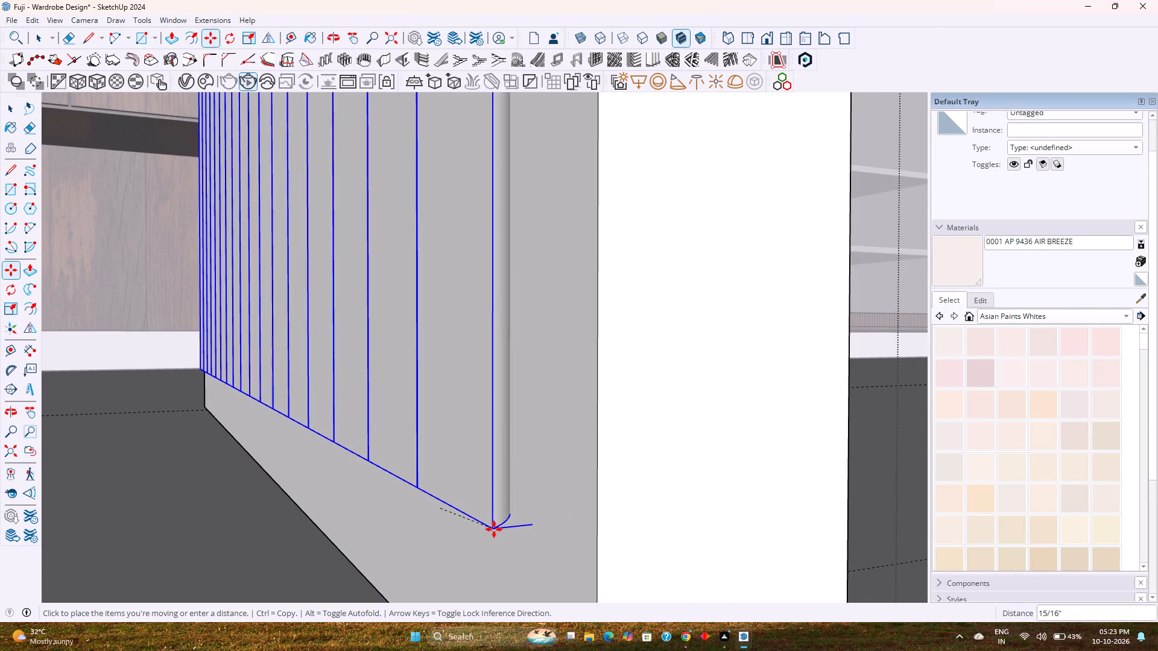
pyautogui.scroll(14, 494, 529)
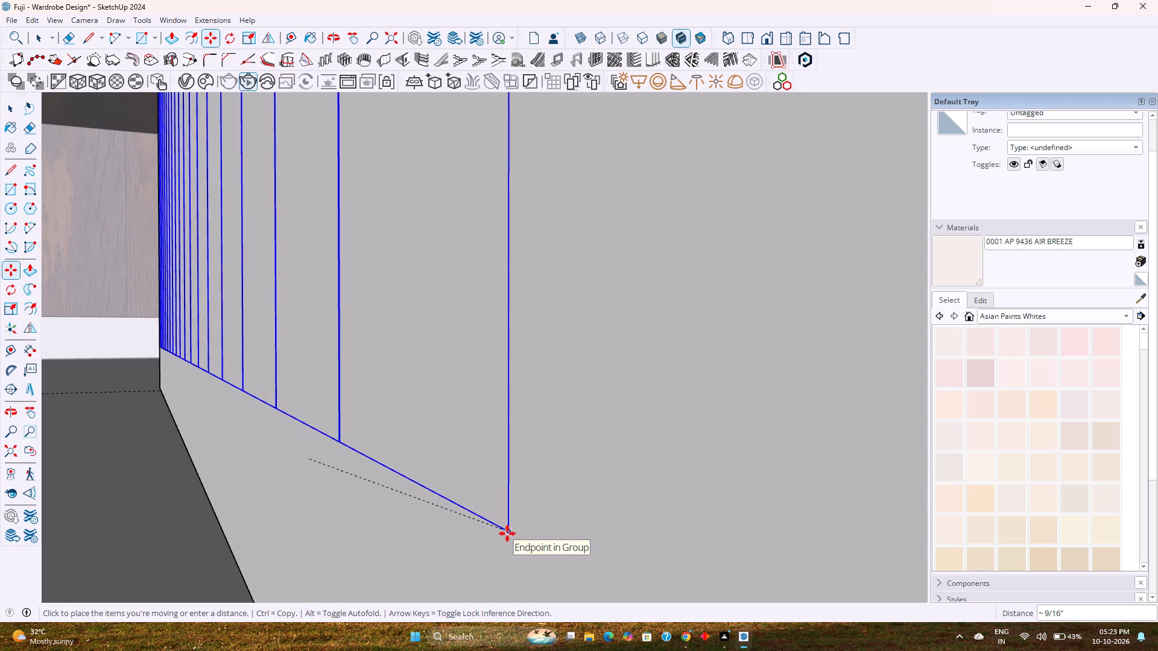
pyautogui.click(507, 533)
# Examine how the bottom of the fluted panel meets the moulding frame's base rail and side rails.
pyautogui.scroll(-15, 465, 530)
pyautogui.moveTo(533, 520); pyautogui.dragTo(109, 566, button='middle')
pyautogui.keyDown('shift'); pyautogui.moveTo(598, 491); pyautogui.dragTo(213, 495, button='middle'); pyautogui.keyUp('shift')
pyautogui.scroll(3, 519, 459)
pyautogui.moveTo(536, 478); pyautogui.dragTo(200, 535, button='middle')
pyautogui.scroll(-4, 279, 486)
pyautogui.moveTo(361, 462); pyautogui.dragTo(176, 520, button='middle')
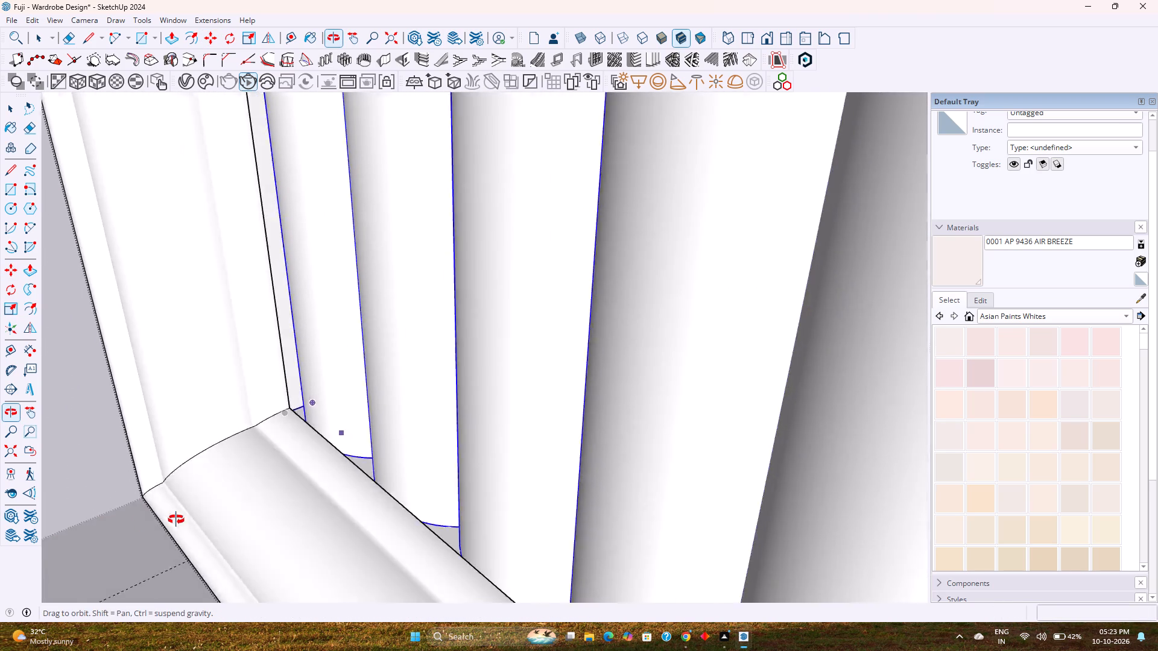
pyautogui.moveTo(176, 520); pyautogui.dragTo(142, 412, button='middle')
pyautogui.scroll(8, 391, 501)
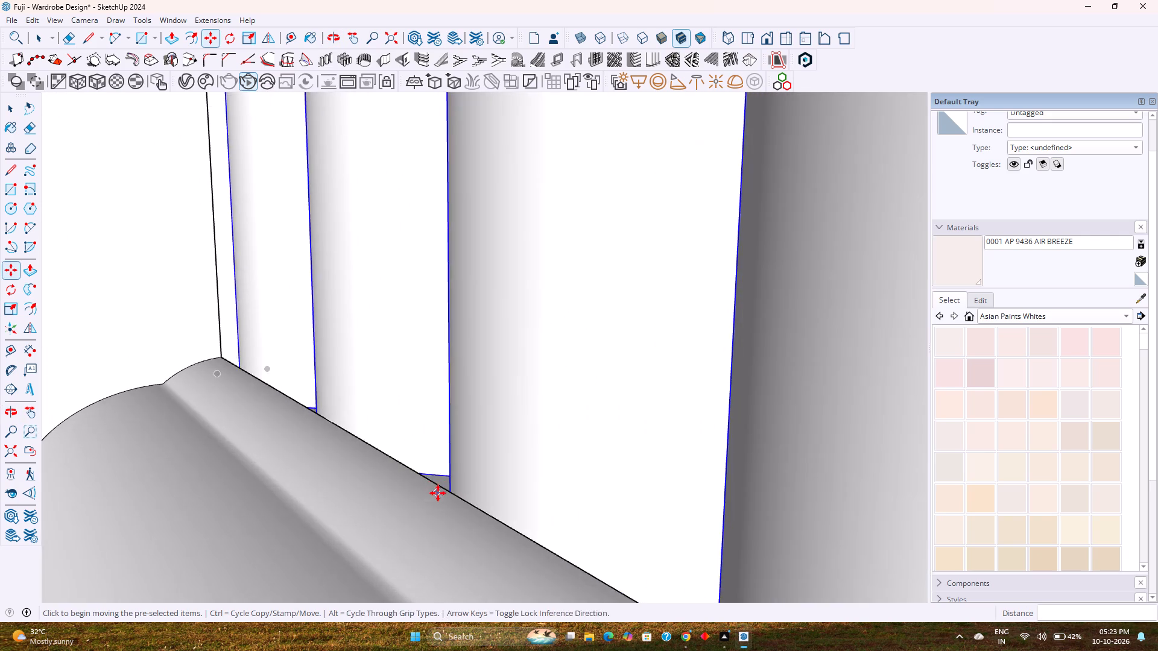
pyautogui.moveTo(438, 493); pyautogui.dragTo(372, 456, button='middle')
pyautogui.scroll(-7, 373, 456)
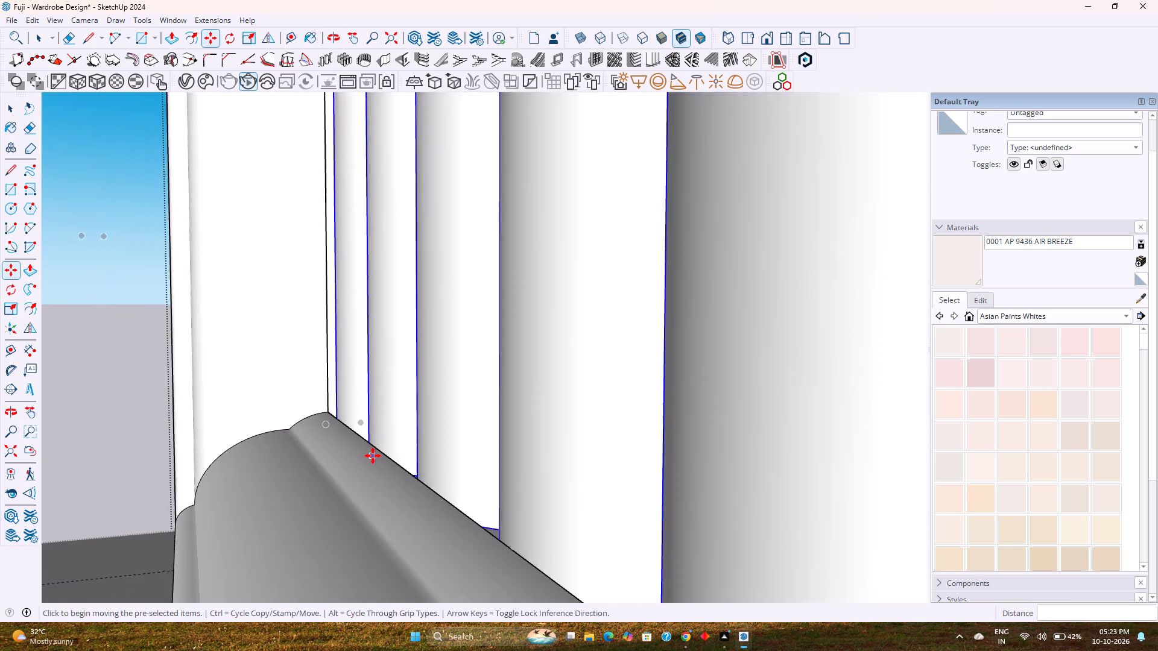
pyautogui.scroll(-3, 373, 456)
pyautogui.keyDown('shift'); pyautogui.moveTo(387, 464); pyautogui.dragTo(344, 458, button='middle'); pyautogui.keyUp('shift')
pyautogui.scroll(-16, 343, 458)
pyautogui.scroll(1, 344, 459)
pyautogui.scroll(-4, 344, 459)
pyautogui.moveTo(346, 461); pyautogui.dragTo(382, 462, button='middle')
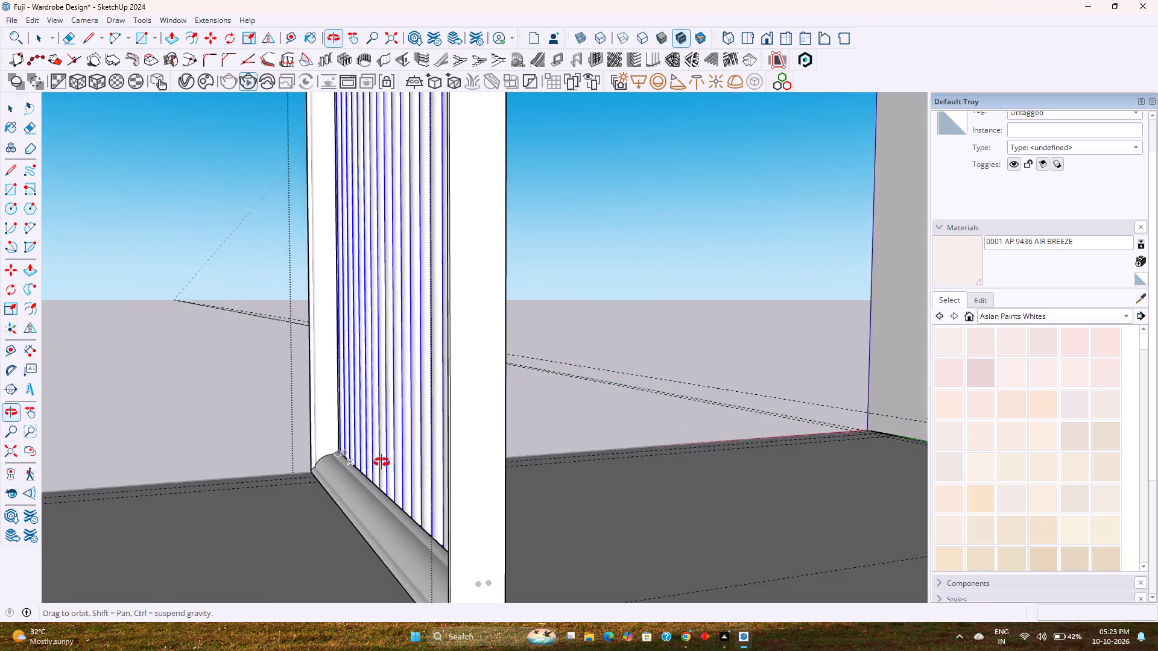
pyautogui.moveTo(382, 462); pyautogui.dragTo(429, 461, button='middle')
pyautogui.scroll(-9, 452, 456)
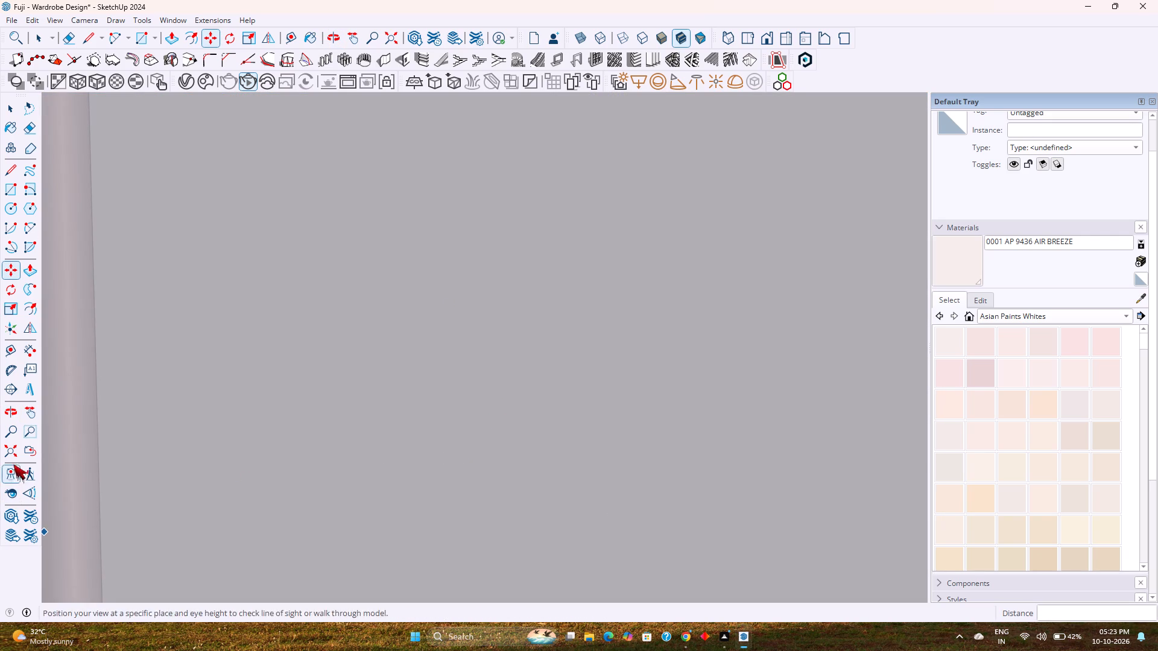
# Inside the fluted panel, Push/Pull one flute's top face up about 2 3/8" to the top of the frame's back rebate.
pyautogui.click(13, 454)
pyautogui.moveTo(128, 305); pyautogui.dragTo(656, 372, button='middle')
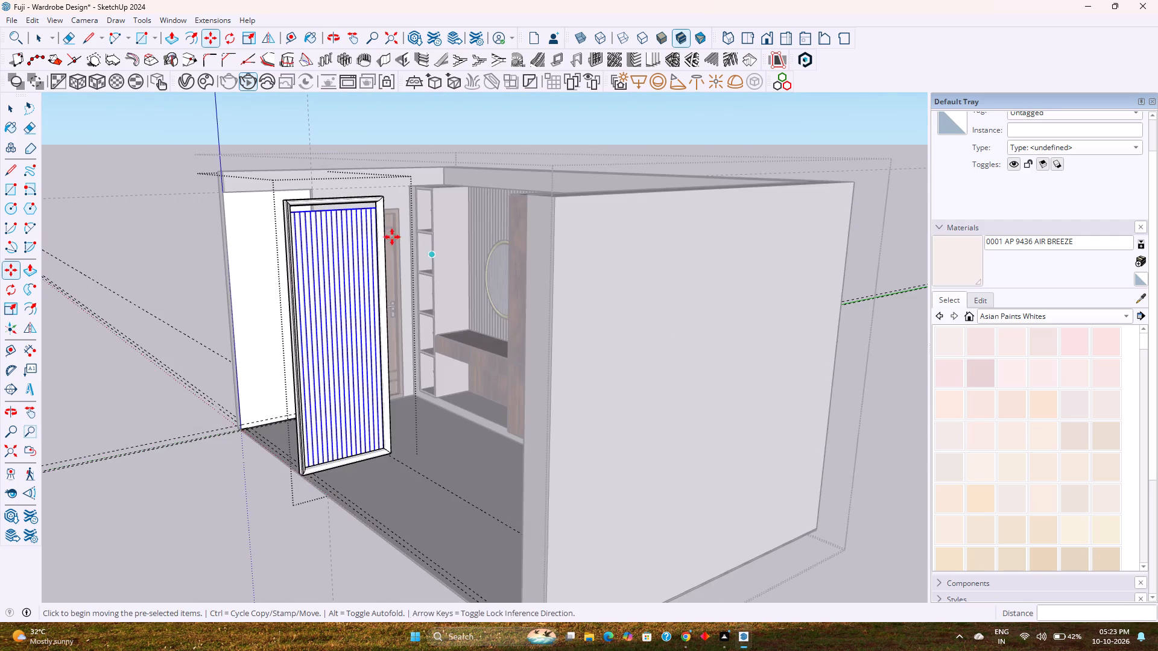
pyautogui.scroll(16, 329, 222)
pyautogui.moveTo(328, 214); pyautogui.dragTo(628, 222, button='middle')
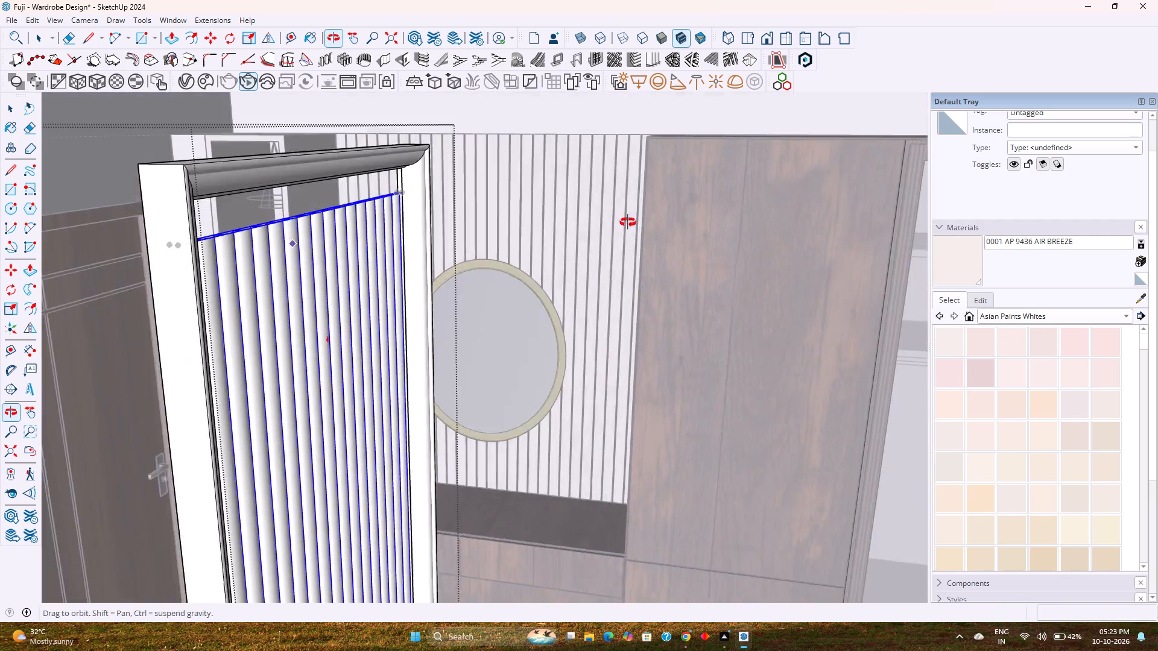
pyautogui.moveTo(628, 222); pyautogui.dragTo(713, 216, button='middle')
pyautogui.moveTo(344, 245); pyautogui.dragTo(516, 239, button='middle')
pyautogui.keyDown('shift'); pyautogui.moveTo(304, 263); pyautogui.dragTo(517, 305, button='middle'); pyautogui.keyUp('shift')
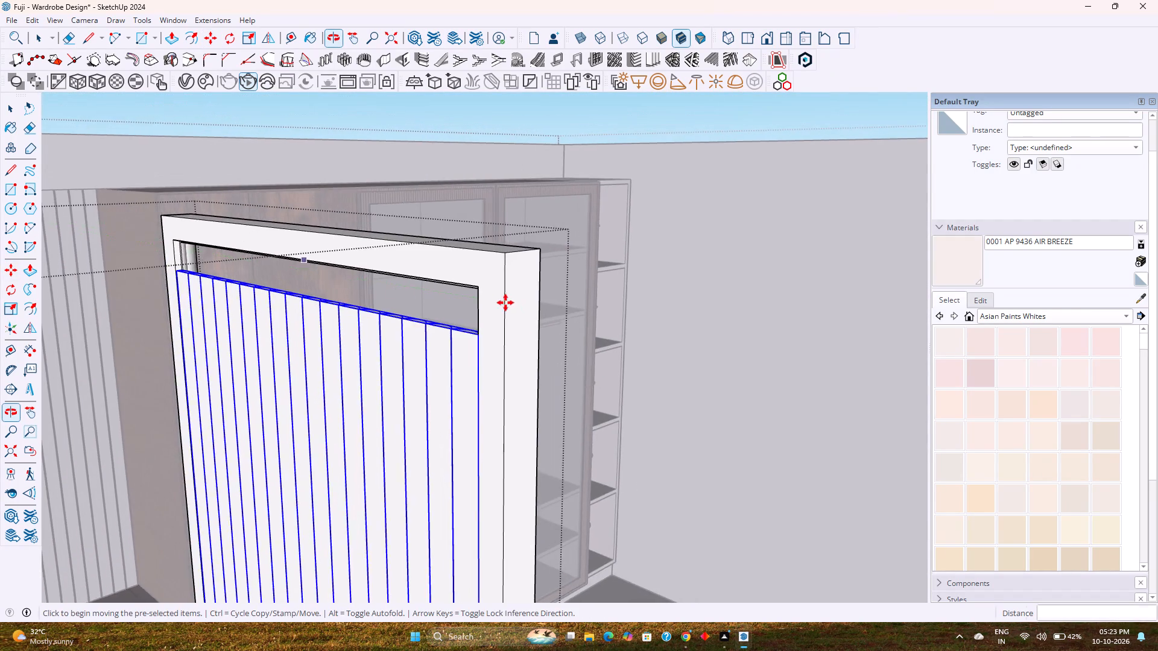
pyautogui.scroll(4, 335, 281)
pyautogui.scroll(-3, 302, 290)
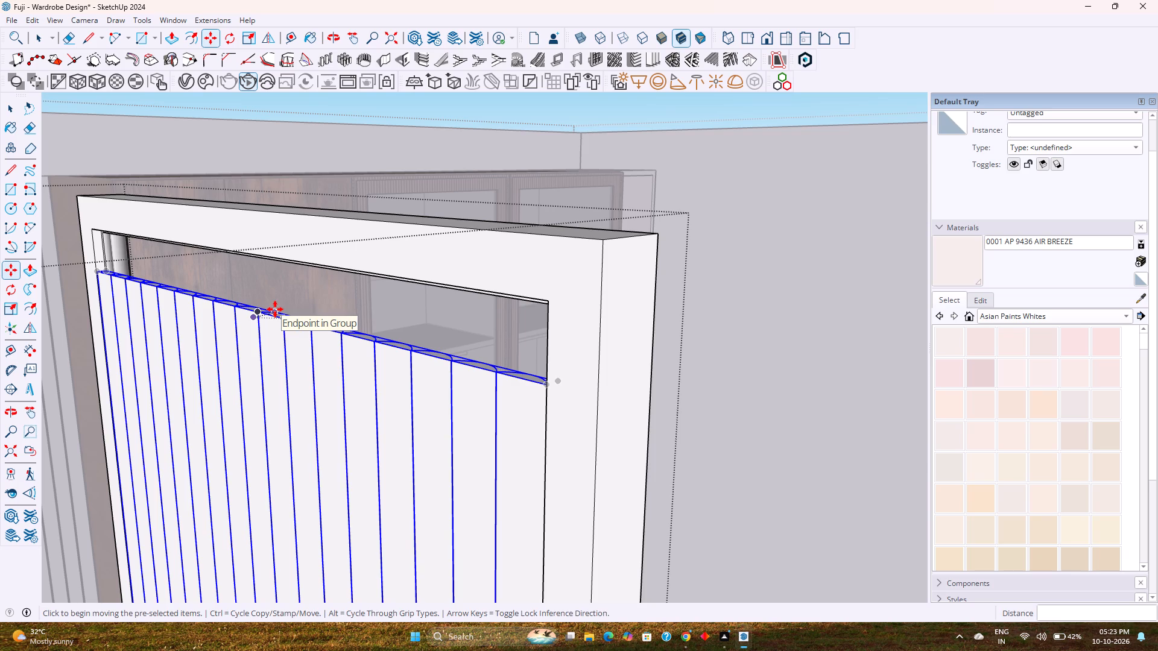
pyautogui.press('space')
pyautogui.scroll(4, 286, 315)
pyautogui.doubleClick(291, 322)
pyautogui.scroll(3, 303, 319)
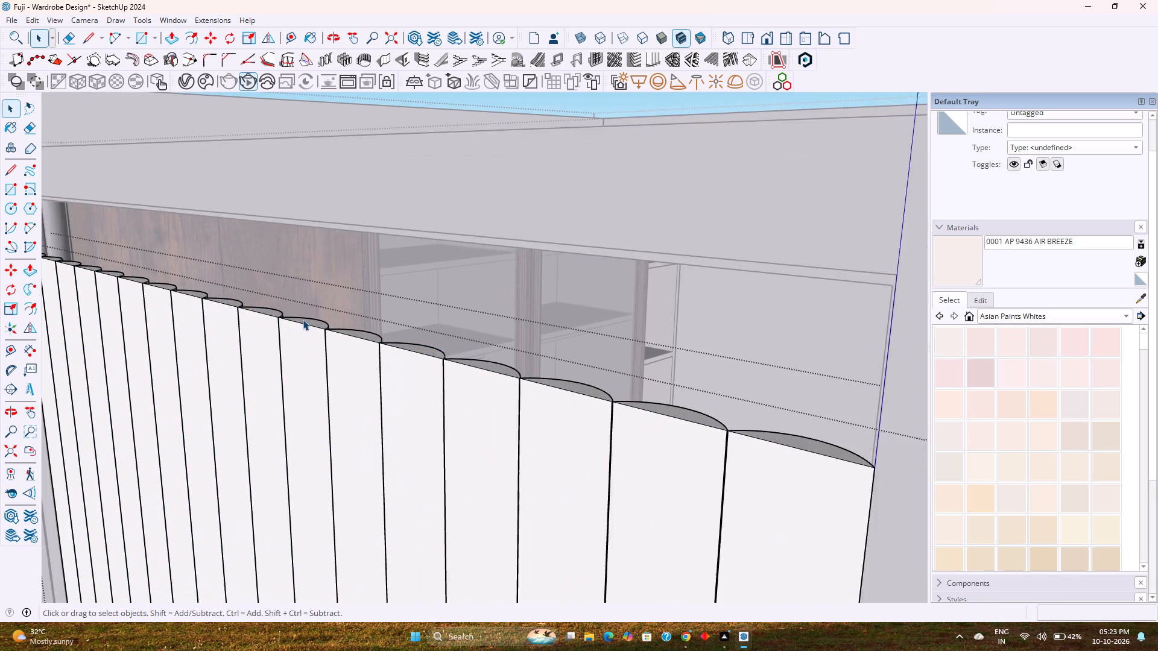
pyautogui.press('p')
pyautogui.press('space')
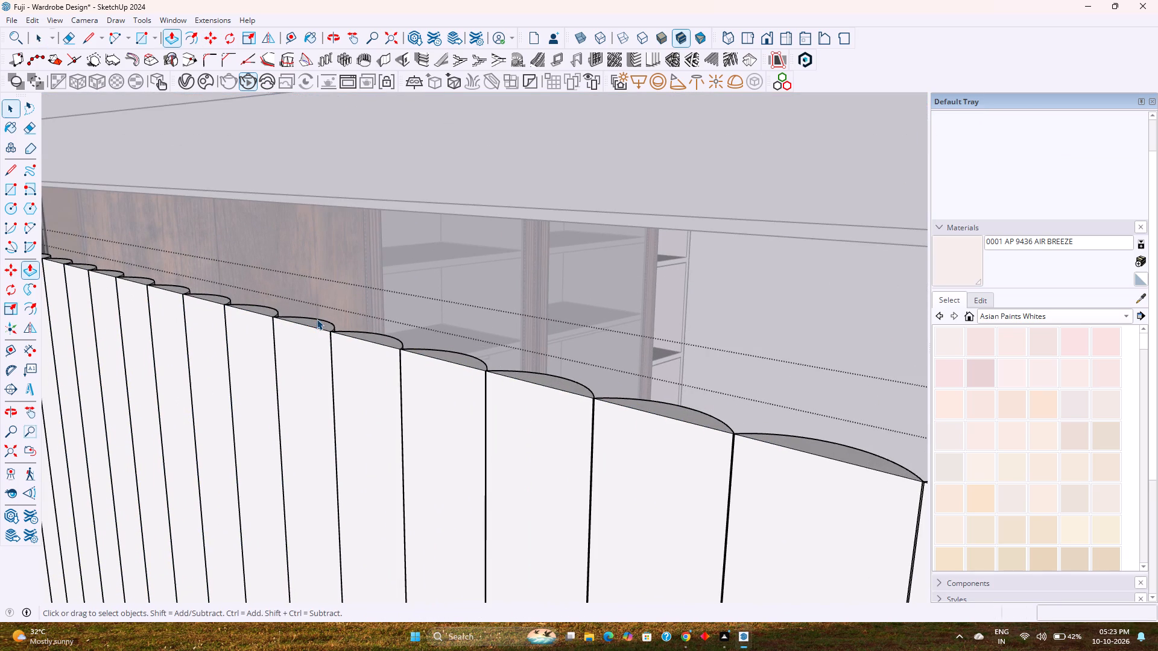
pyautogui.click(311, 323)
pyautogui.doubleClick(311, 323)
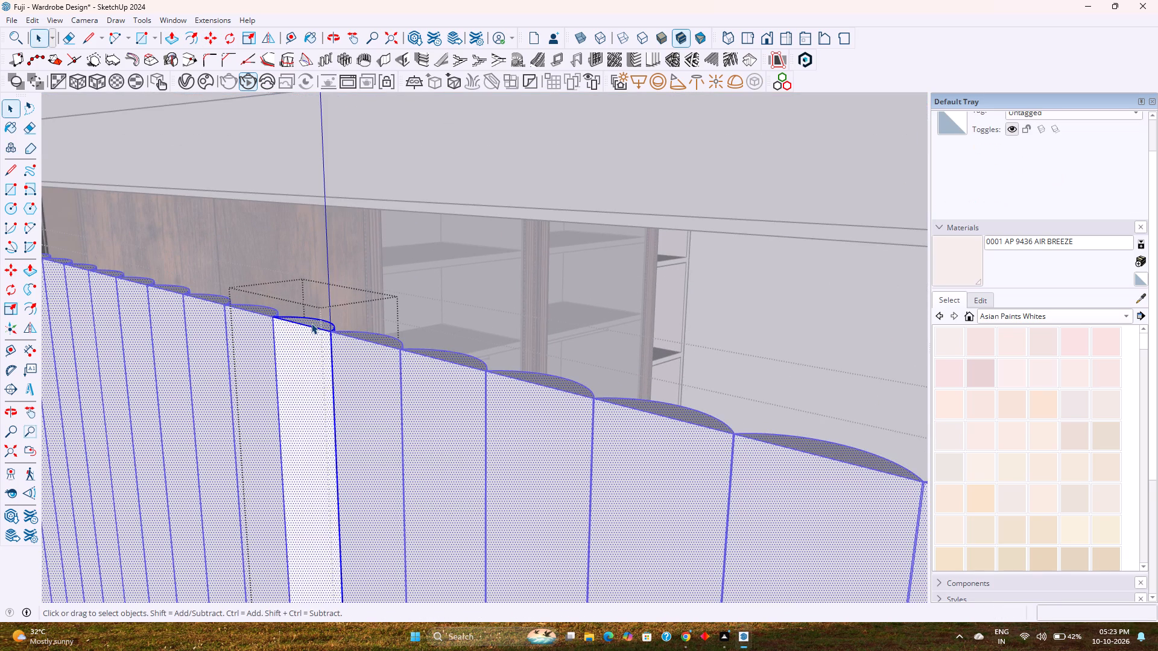
pyautogui.click(313, 322)
pyautogui.press('p')
pyautogui.click(313, 322)
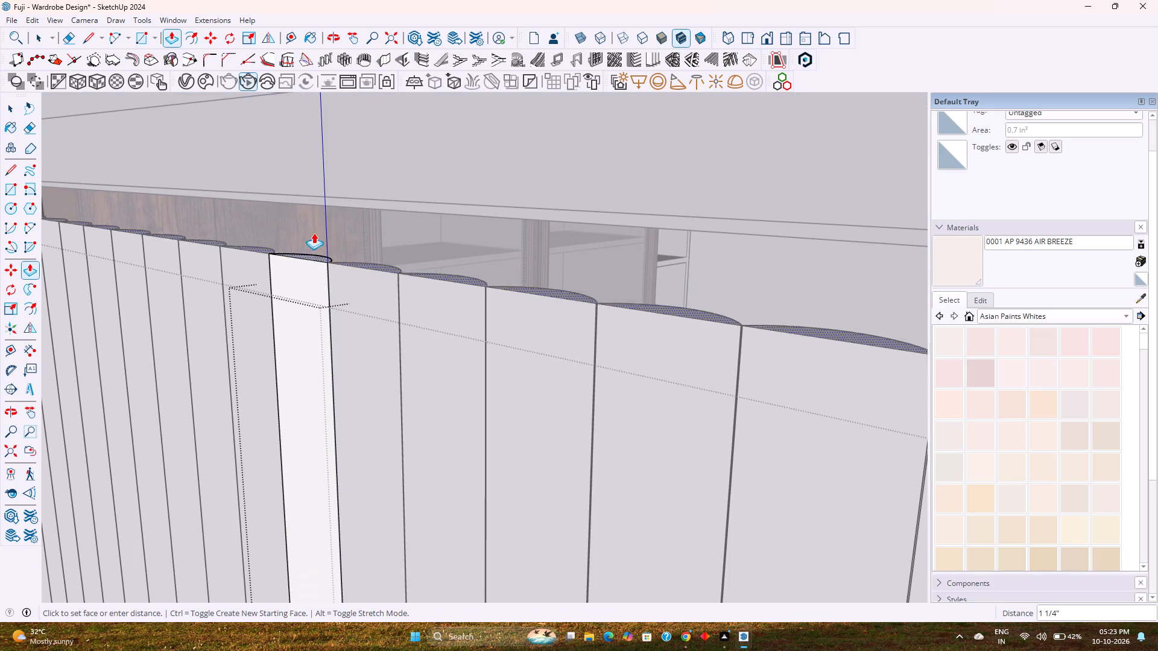
pyautogui.click(344, 196)
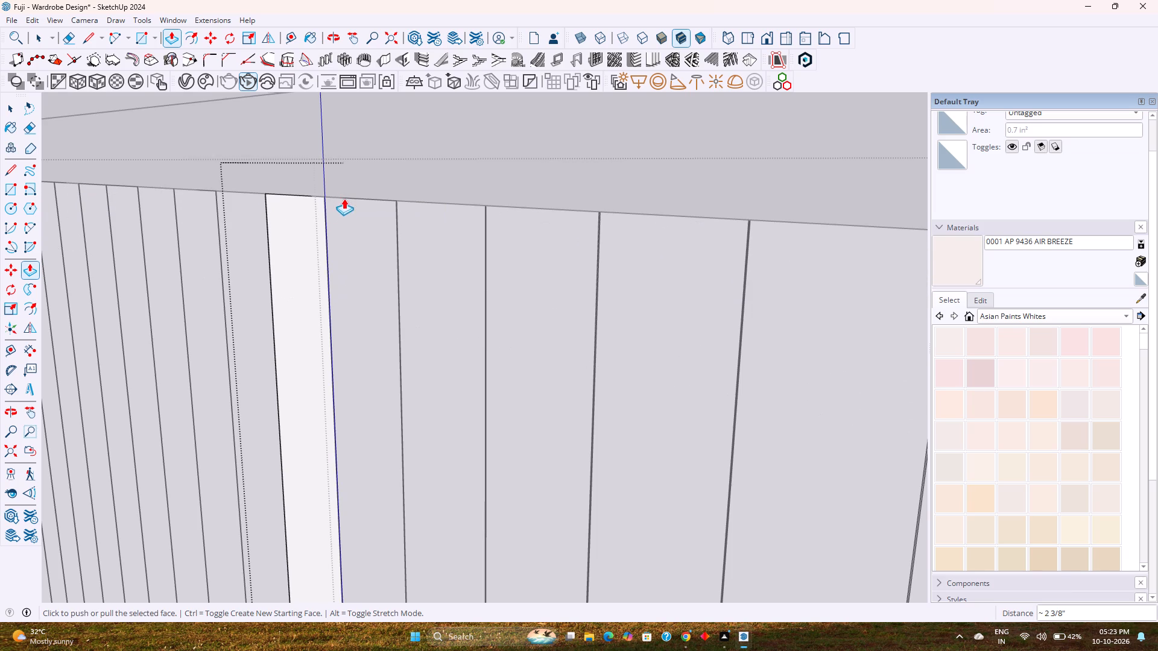
pyautogui.press('space')
pyautogui.scroll(-6, 384, 289)
pyautogui.moveTo(408, 309); pyautogui.dragTo(53, 313, button='middle')
pyautogui.scroll(1, 408, 309)
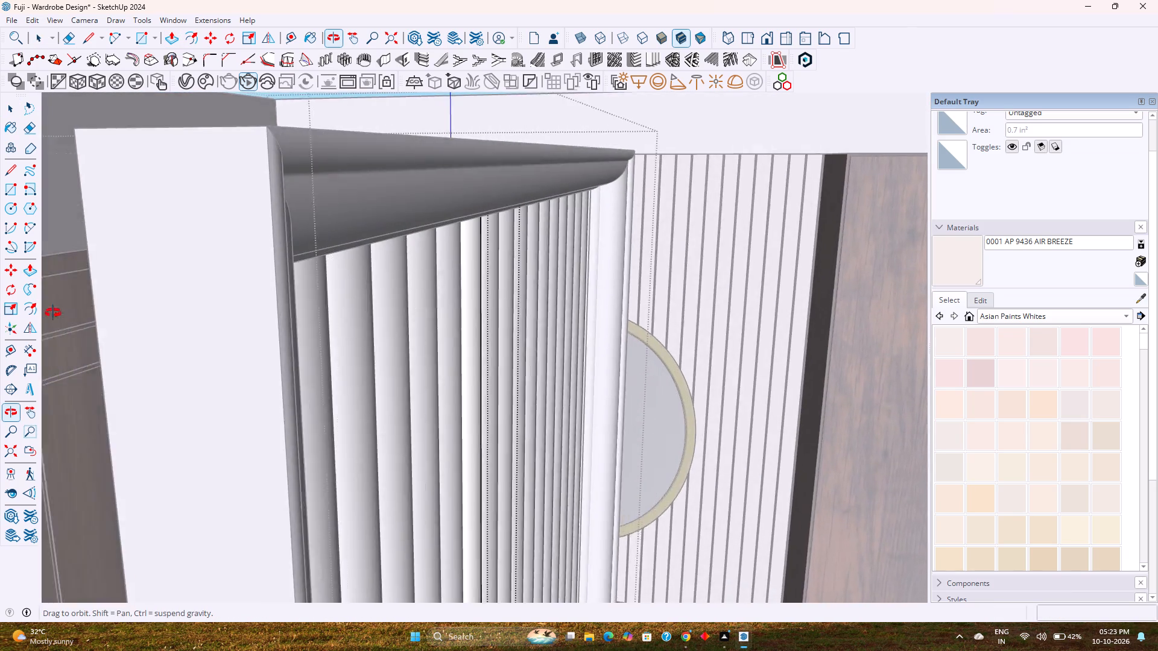
pyautogui.moveTo(53, 313); pyautogui.dragTo(28, 311, button='middle')
pyautogui.press('Escape')
pyautogui.scroll(-2, 250, 289)
pyautogui.press('Escape')
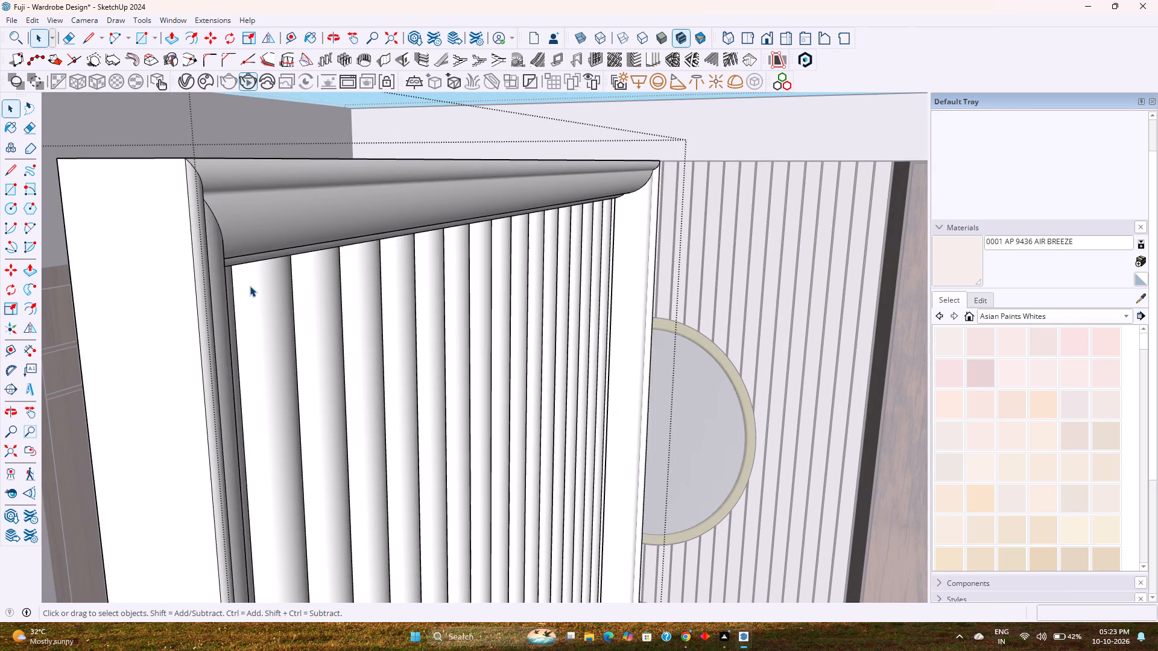
# Leave the side wall group and examine the framed fluted panel in the wardrobe room.
pyautogui.scroll(-4, 250, 286)
pyautogui.click(212, 247)
pyautogui.scroll(-7, 212, 247)
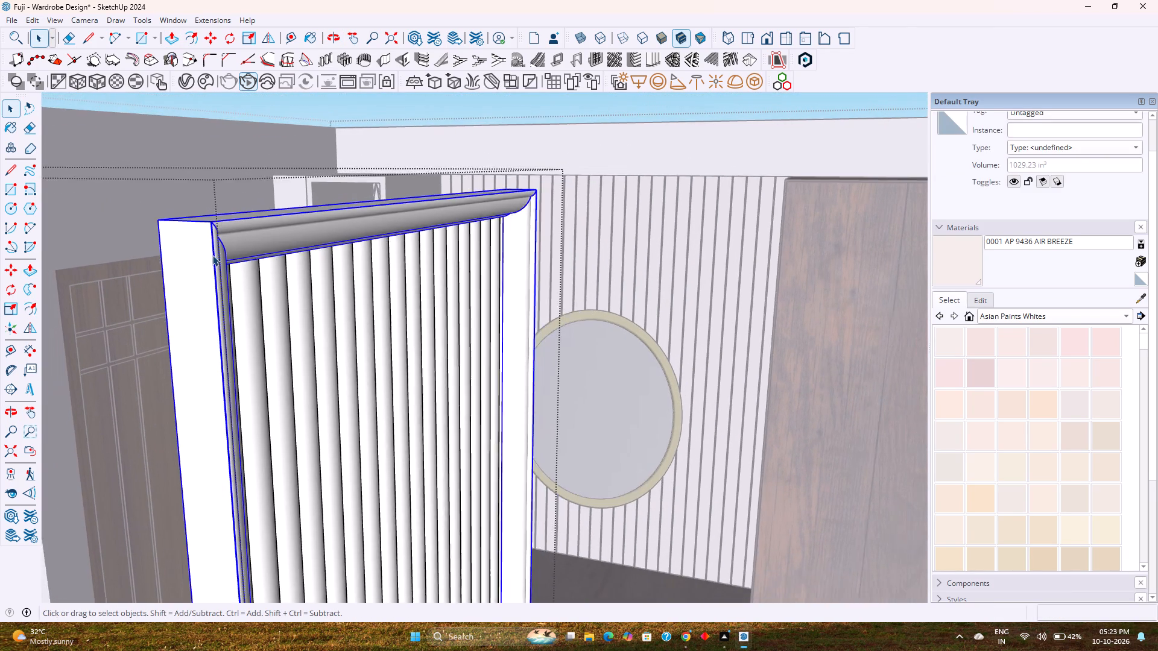
pyautogui.scroll(-2, 212, 255)
pyautogui.scroll(-5, 252, 295)
pyautogui.press('Escape')
pyautogui.click(264, 306)
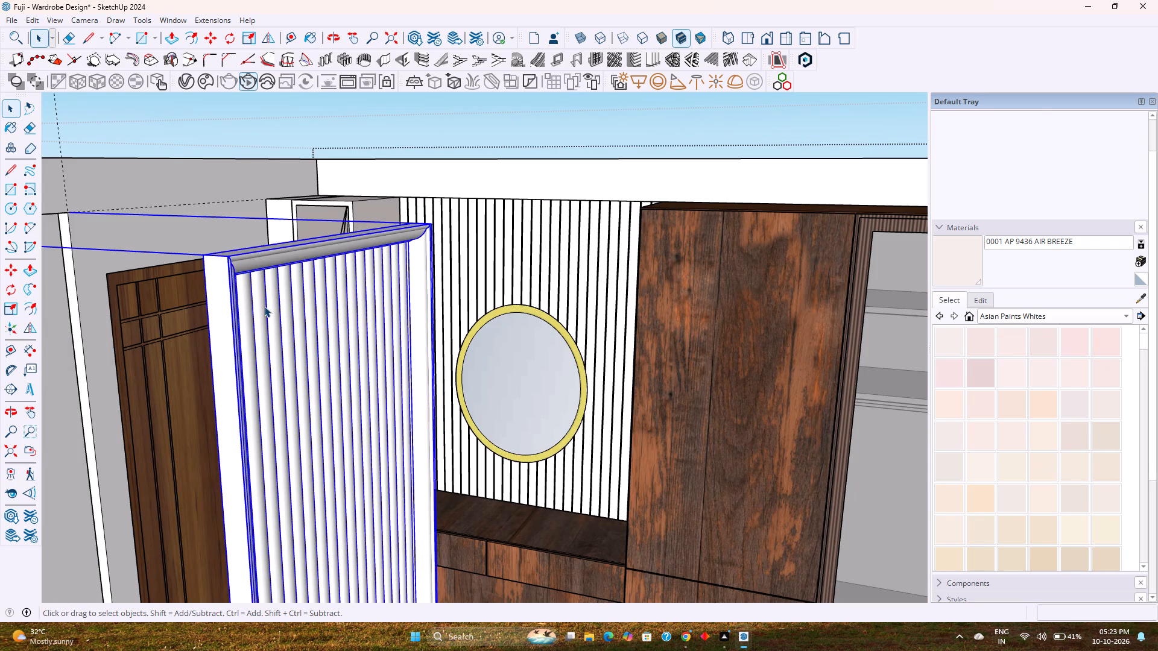
pyautogui.scroll(-3, 263, 306)
pyautogui.keyDown('shift'); pyautogui.moveTo(262, 310); pyautogui.dragTo(445, 219, button='middle'); pyautogui.keyUp('shift')
pyautogui.scroll(-4, 485, 215)
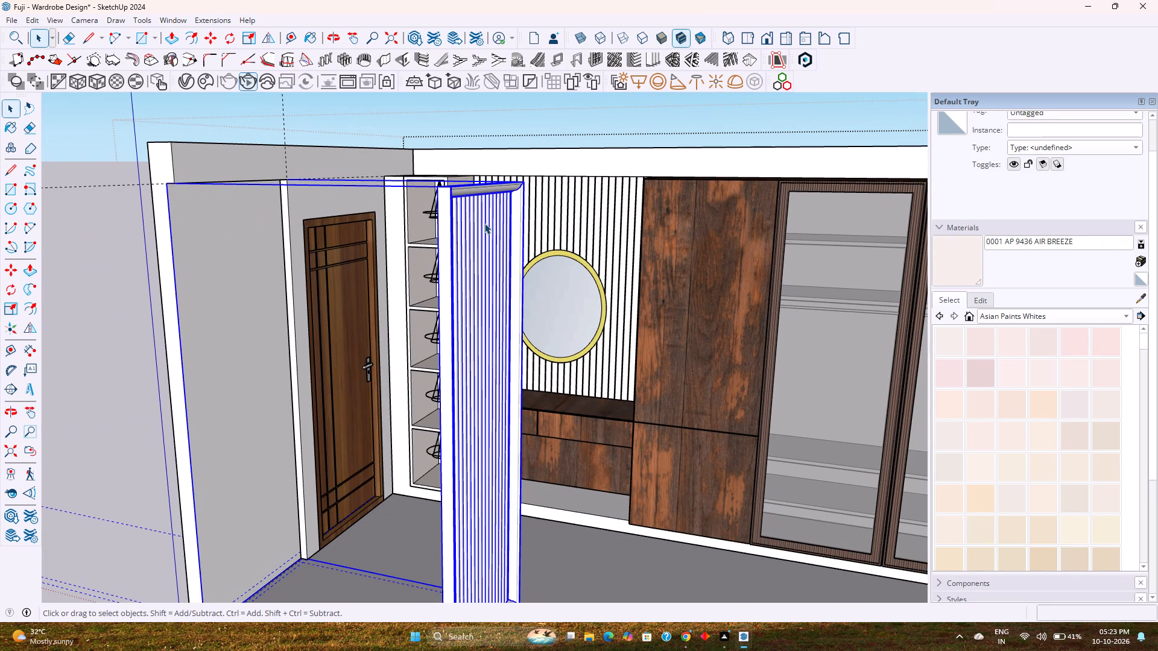
pyautogui.moveTo(294, 315); pyautogui.dragTo(424, 308, button='middle')
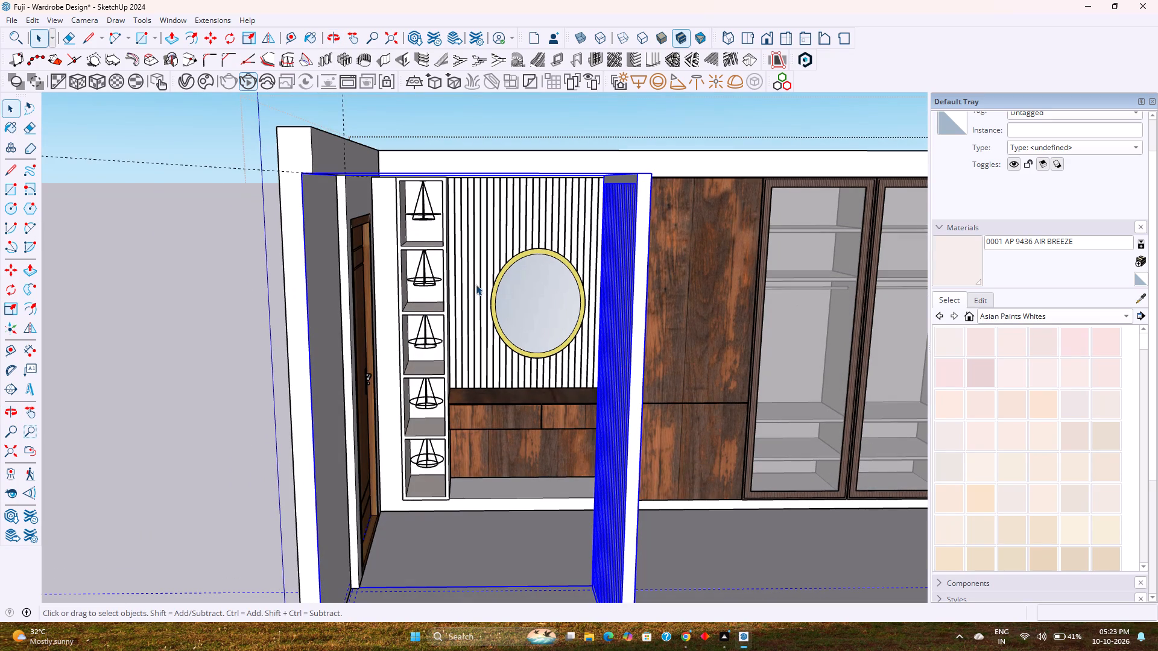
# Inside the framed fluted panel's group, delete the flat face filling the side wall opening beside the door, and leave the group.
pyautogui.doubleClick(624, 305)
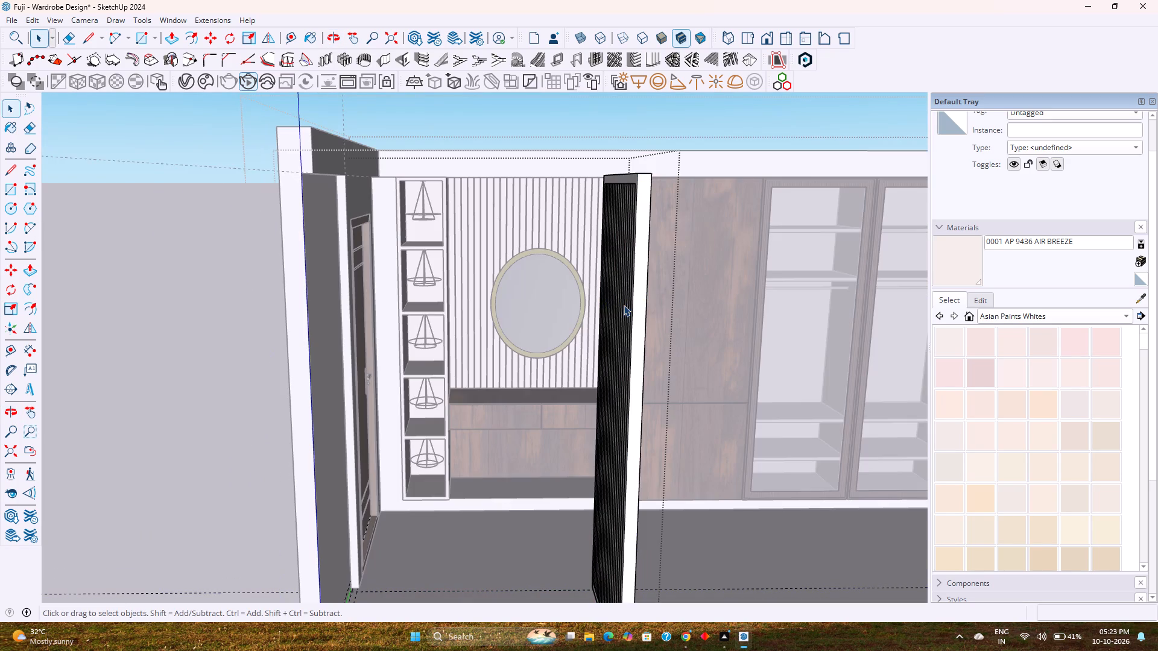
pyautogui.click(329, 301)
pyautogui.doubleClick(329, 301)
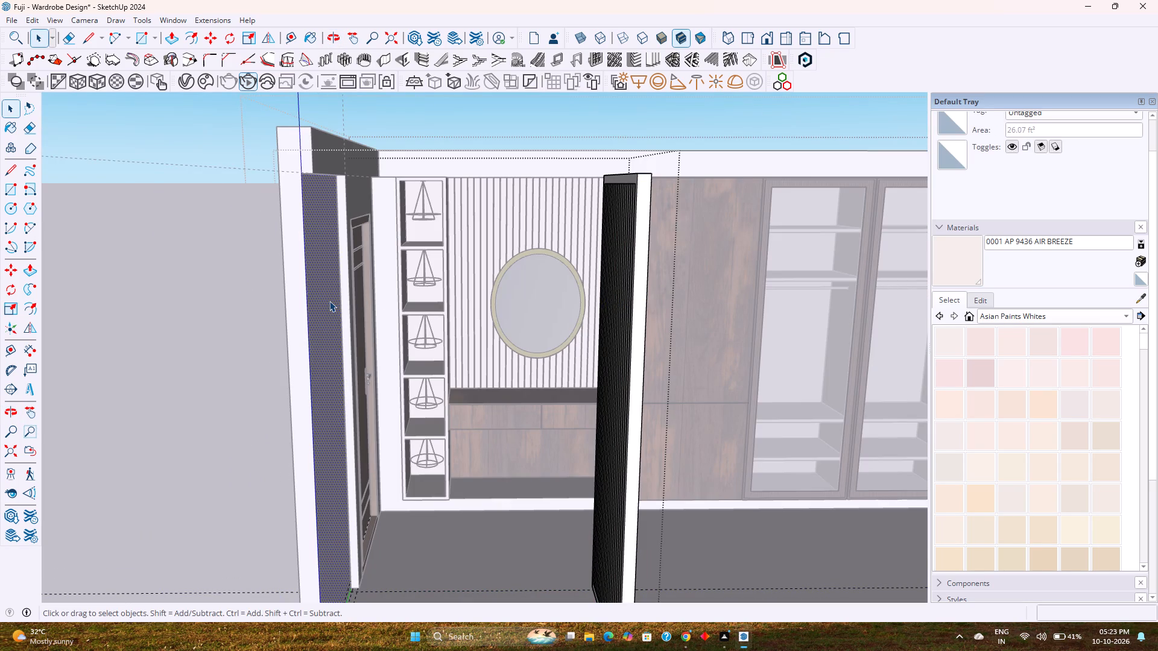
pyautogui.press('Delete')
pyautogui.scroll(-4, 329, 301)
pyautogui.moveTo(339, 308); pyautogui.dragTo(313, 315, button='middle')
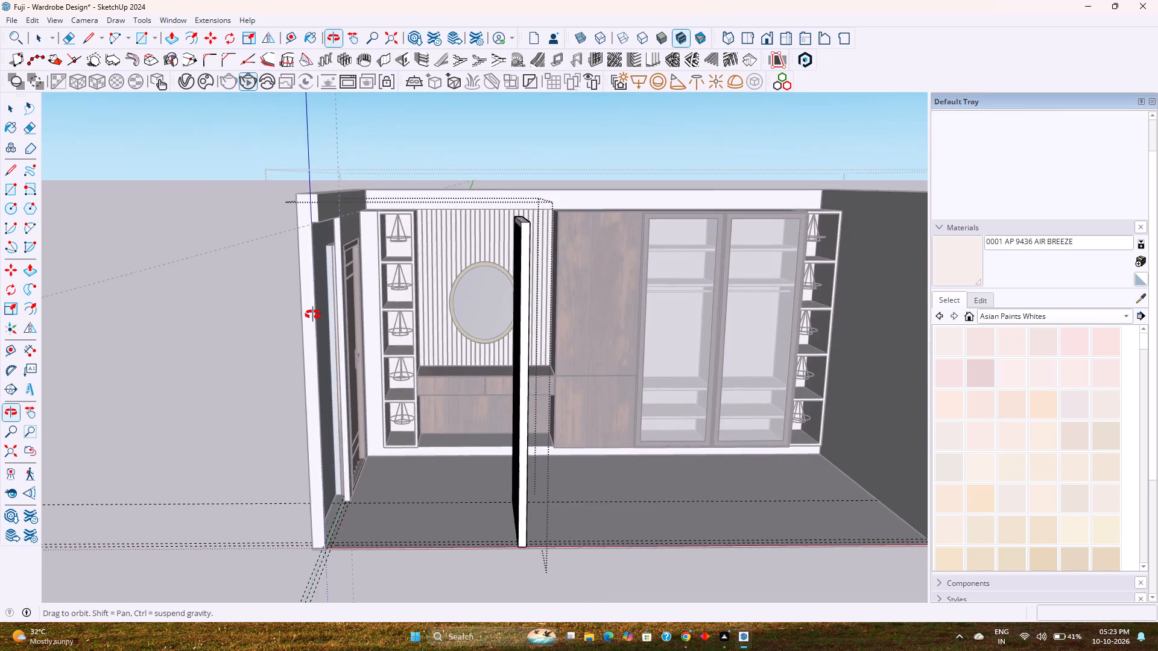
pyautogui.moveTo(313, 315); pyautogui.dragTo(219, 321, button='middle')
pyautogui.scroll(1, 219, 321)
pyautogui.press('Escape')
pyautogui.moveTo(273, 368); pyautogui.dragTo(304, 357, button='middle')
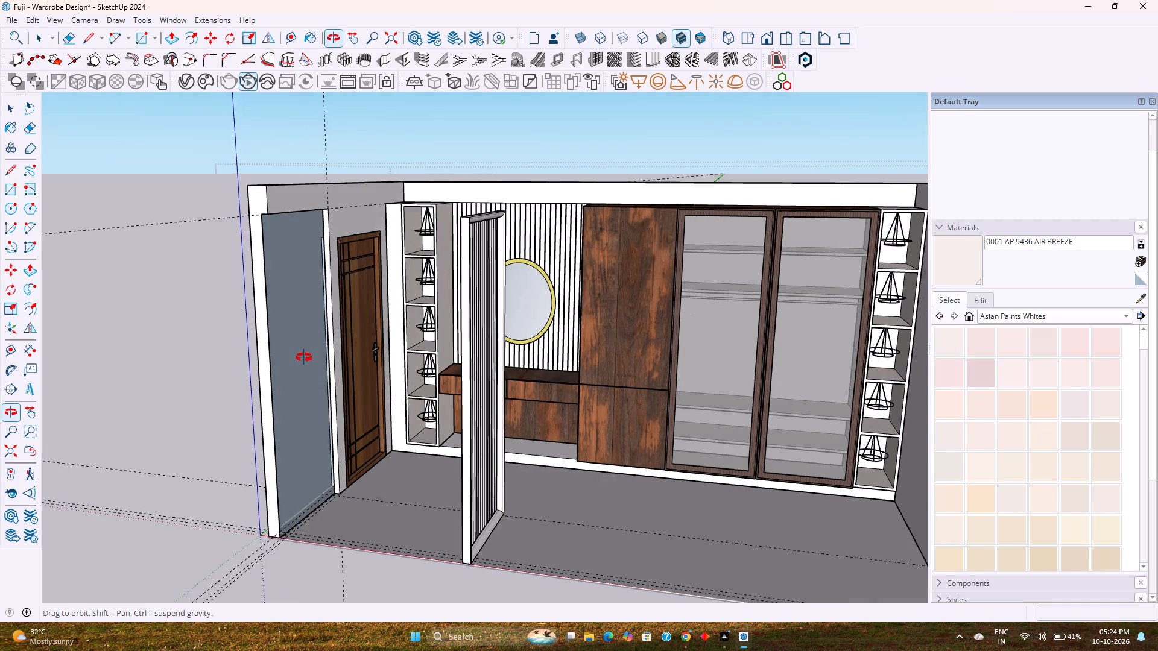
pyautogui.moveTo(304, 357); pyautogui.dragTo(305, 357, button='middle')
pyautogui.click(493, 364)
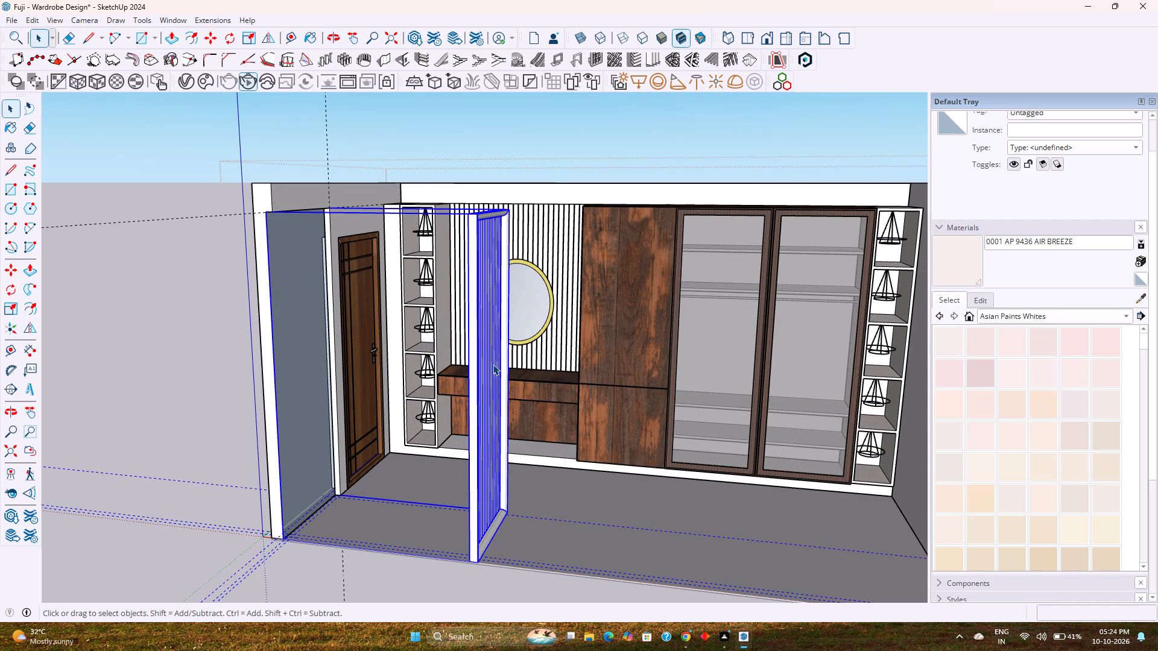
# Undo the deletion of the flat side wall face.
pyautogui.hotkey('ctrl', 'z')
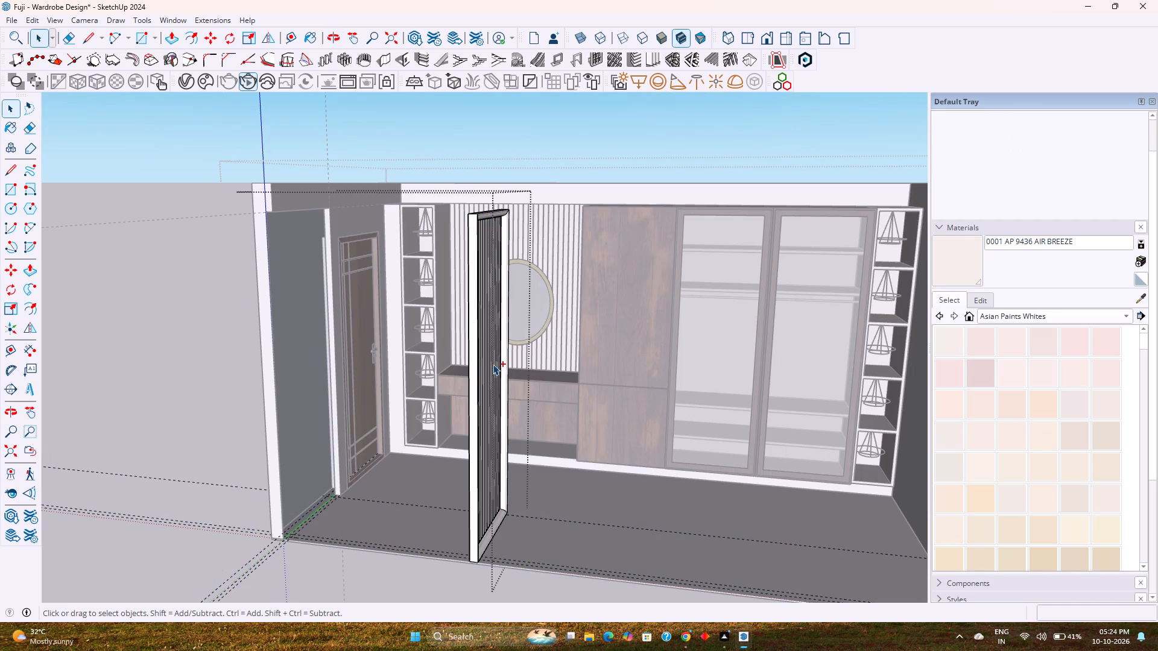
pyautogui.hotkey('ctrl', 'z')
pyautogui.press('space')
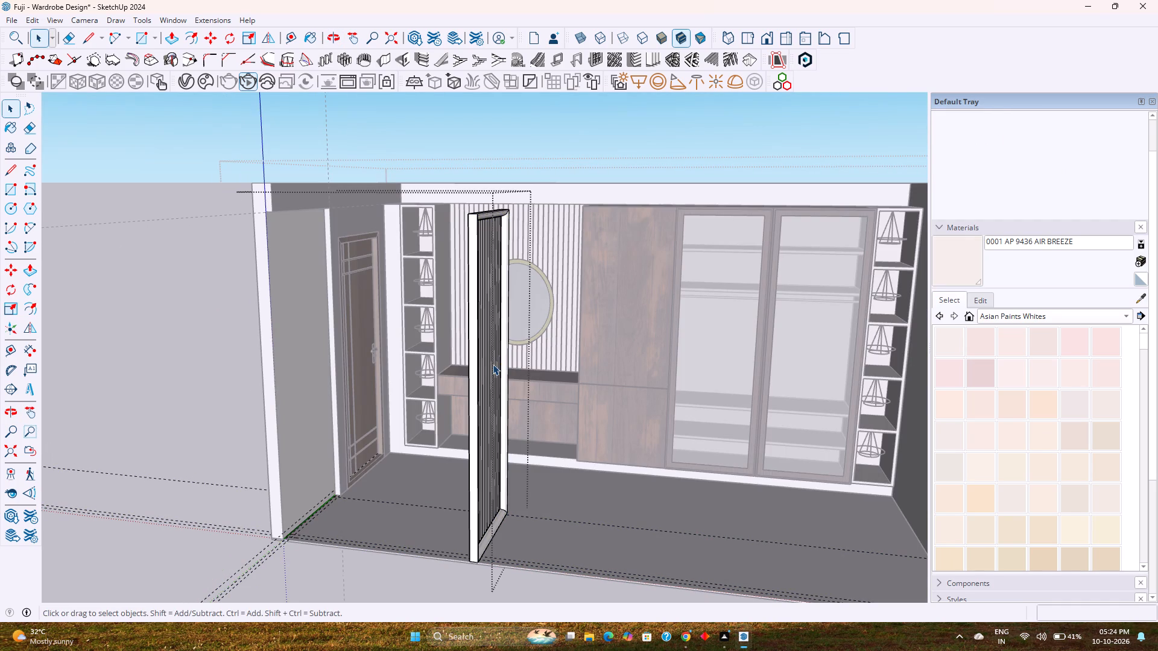
# Reopen the framed panel's group, delete the flat face and edges covering the side wall opening beside the door, and leave the group.
pyautogui.press('Escape')
pyautogui.scroll(5, 274, 278)
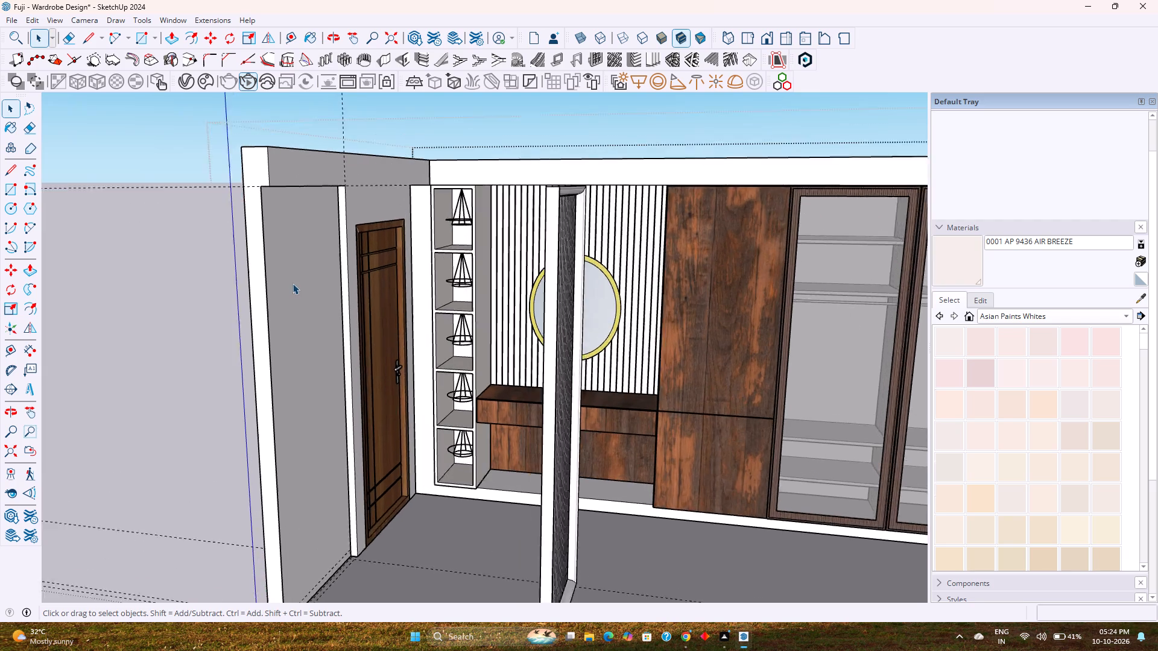
pyautogui.scroll(1, 293, 283)
pyautogui.moveTo(294, 289); pyautogui.dragTo(302, 264, button='middle')
pyautogui.scroll(1, 302, 264)
pyautogui.doubleClick(303, 264)
pyautogui.click(305, 265)
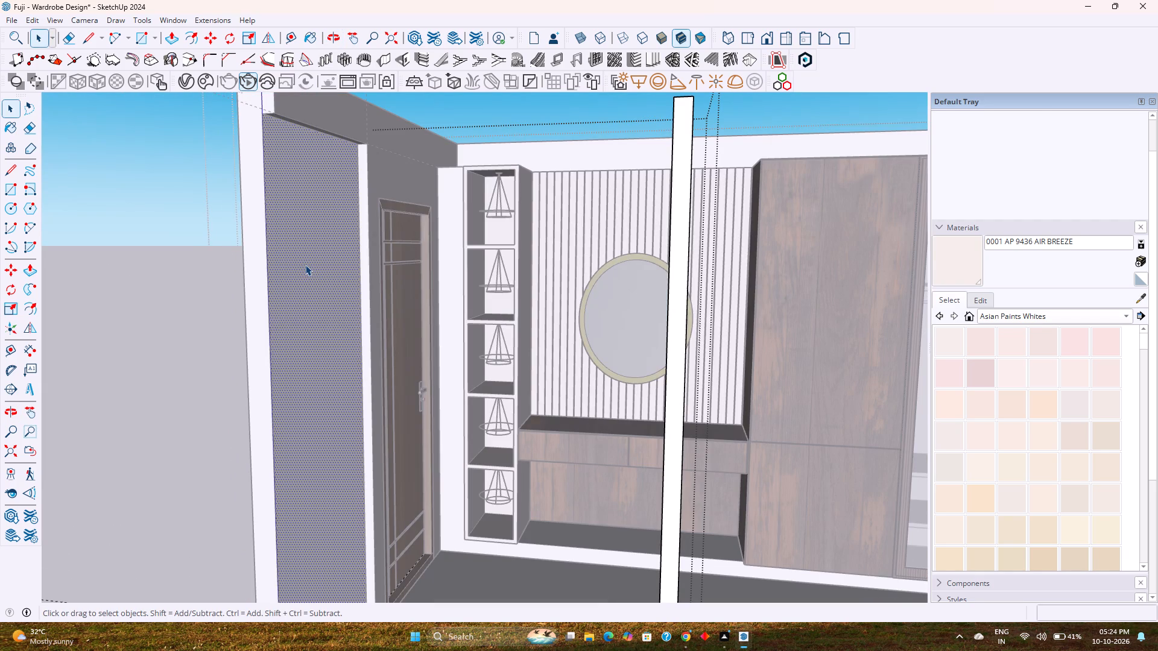
pyautogui.doubleClick(305, 265)
pyautogui.press('Delete')
pyautogui.scroll(-2, 305, 265)
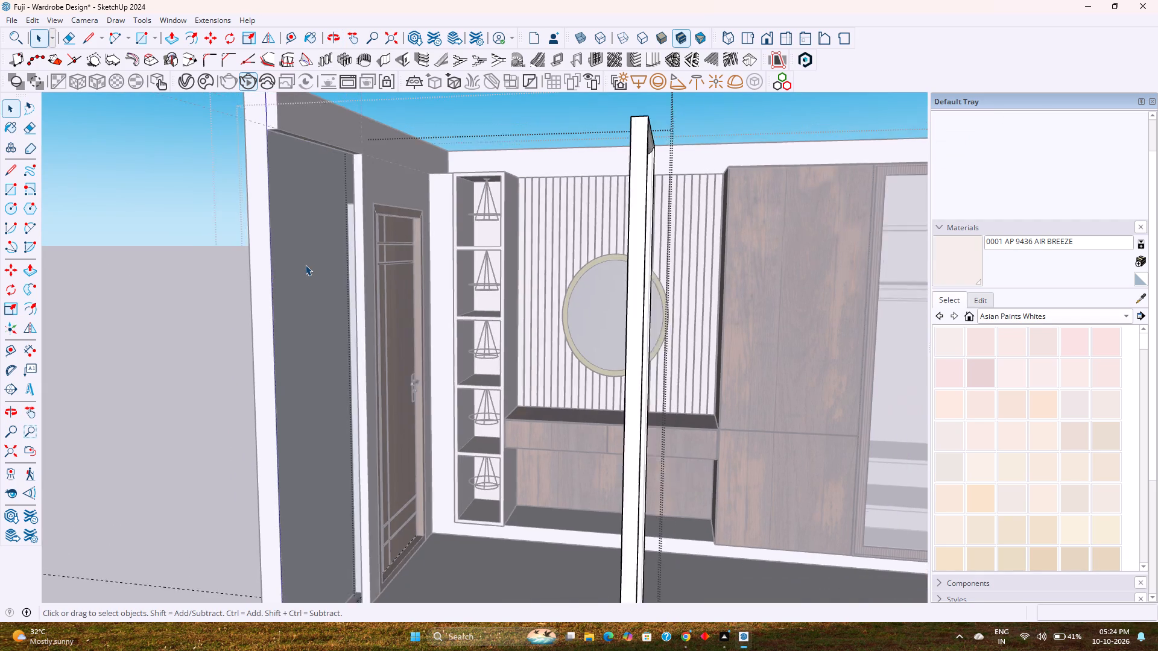
pyautogui.scroll(-3, 305, 265)
pyautogui.press('Escape')
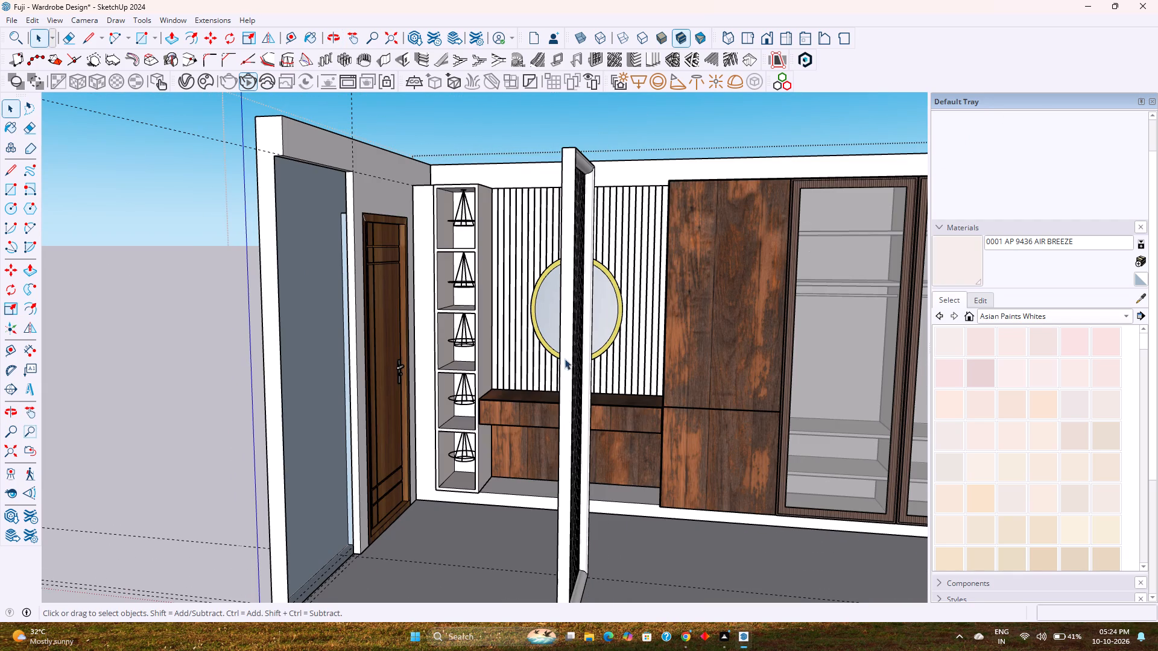
# Draw a line about 3' 1 9/16" along the bottom of the side wall opening between its corner endpoints to fill it with a face.
pyautogui.click(305, 142)
pyautogui.click(287, 149)
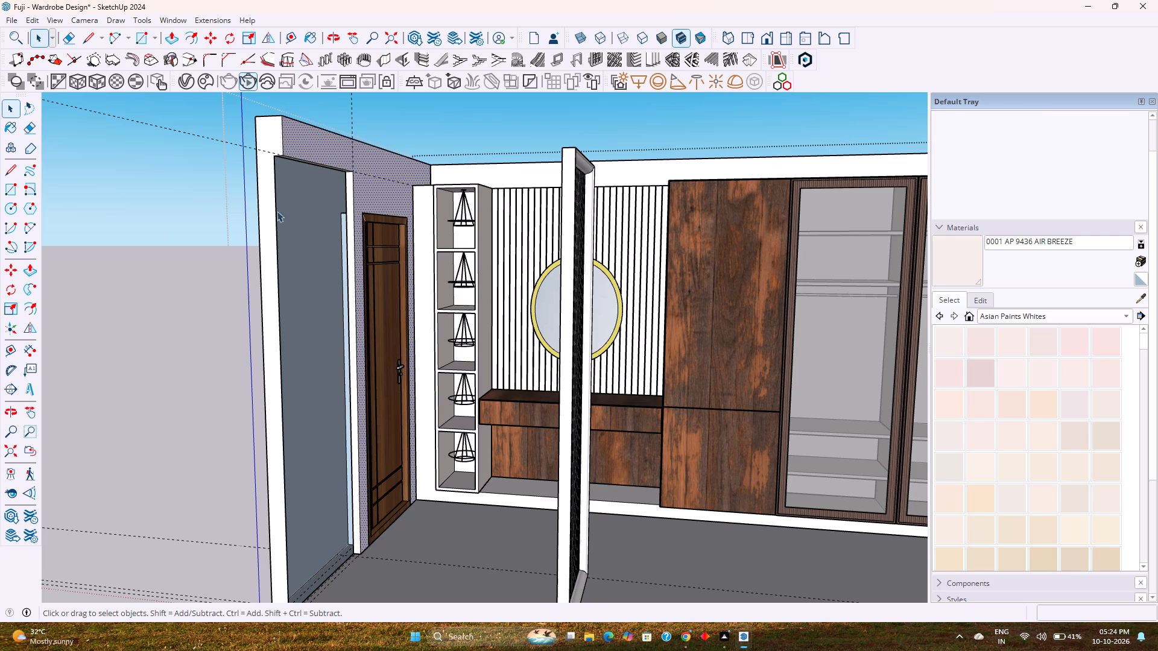
pyautogui.keyDown('shift'); pyautogui.moveTo(367, 427); pyautogui.dragTo(376, 287, button='middle'); pyautogui.keyUp('shift')
pyautogui.moveTo(378, 336); pyautogui.dragTo(327, 448, button='middle')
pyautogui.click(84, 37)
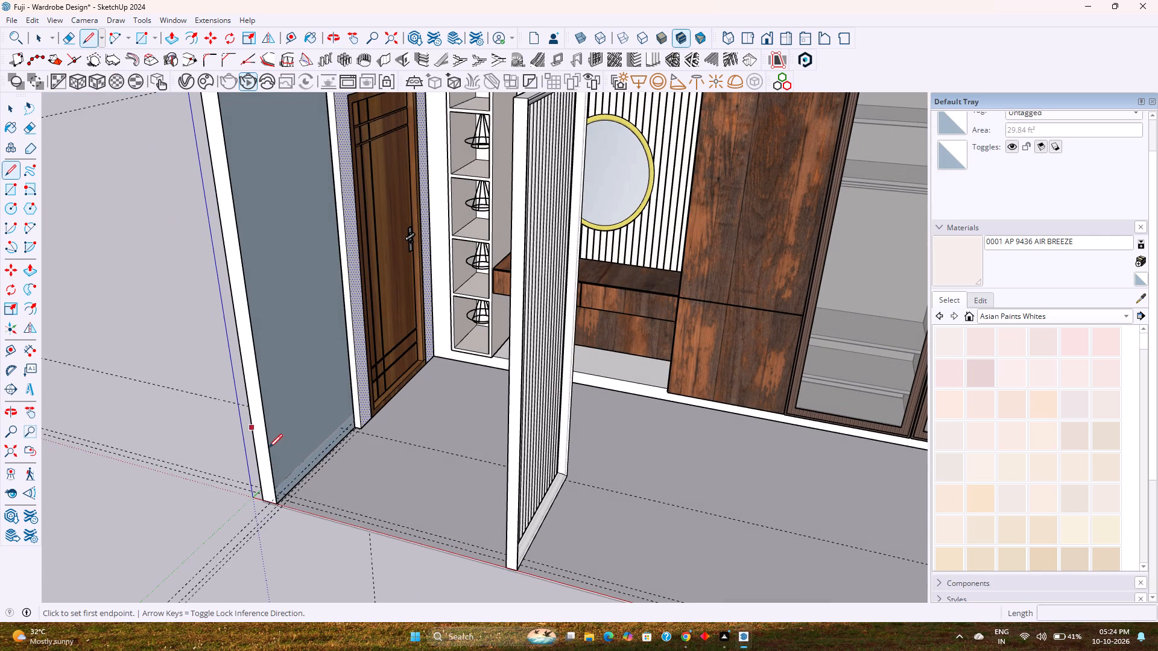
pyautogui.moveTo(288, 488); pyautogui.dragTo(334, 508, button='middle')
pyautogui.scroll(4, 333, 508)
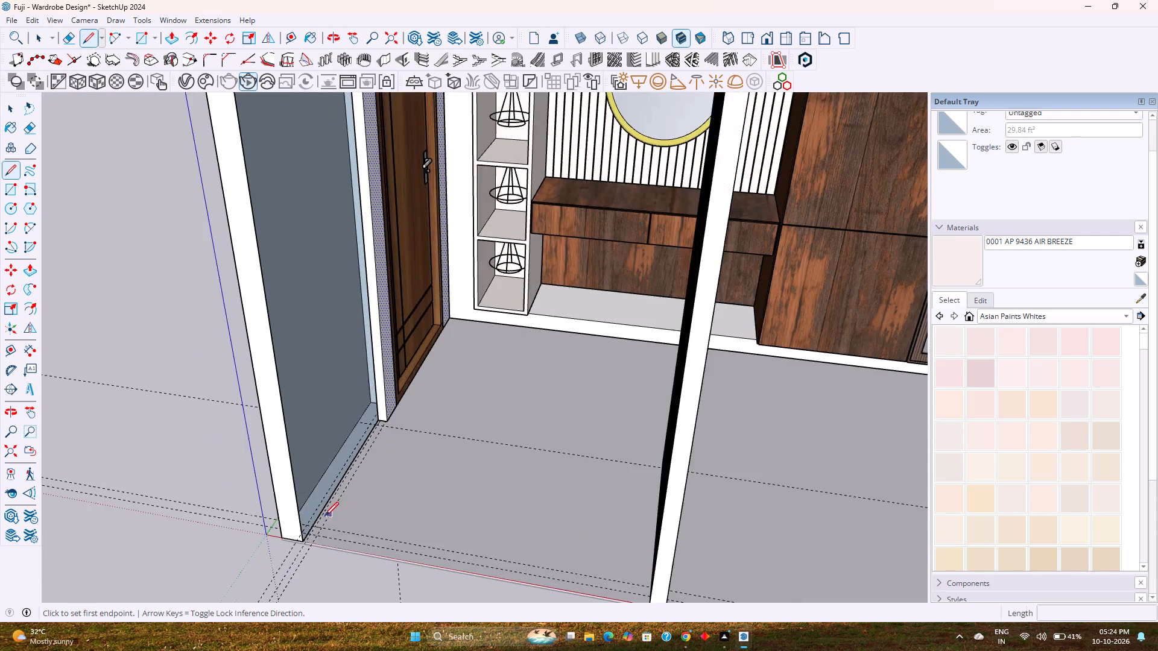
pyautogui.scroll(11, 324, 516)
pyautogui.click(283, 571)
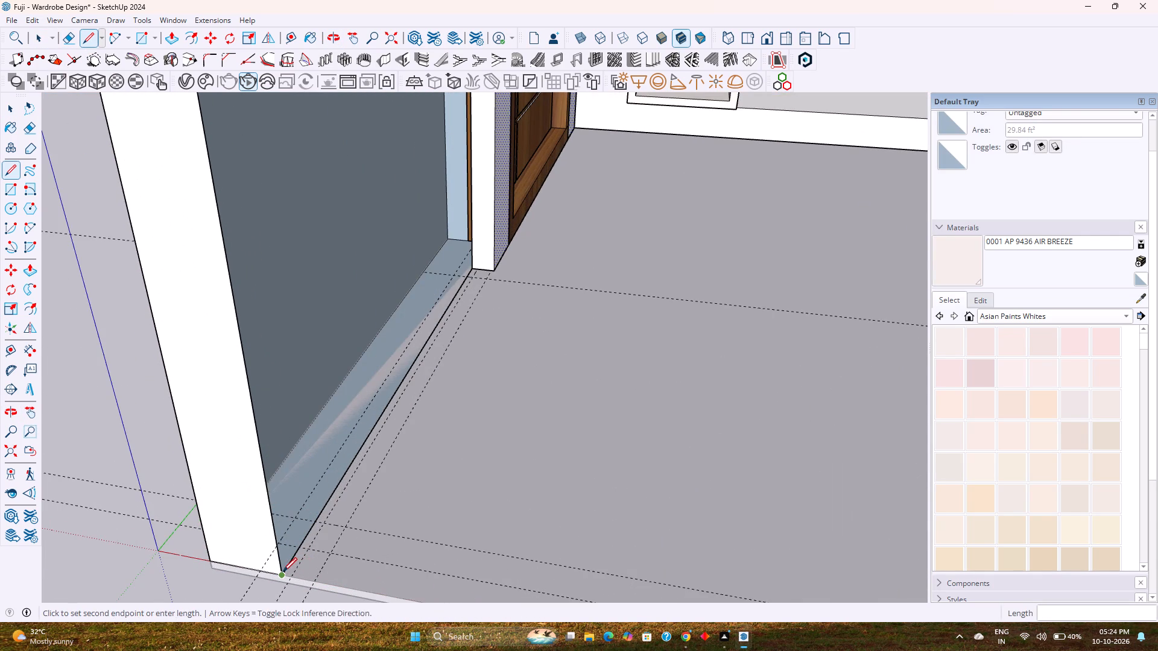
pyautogui.click(470, 271)
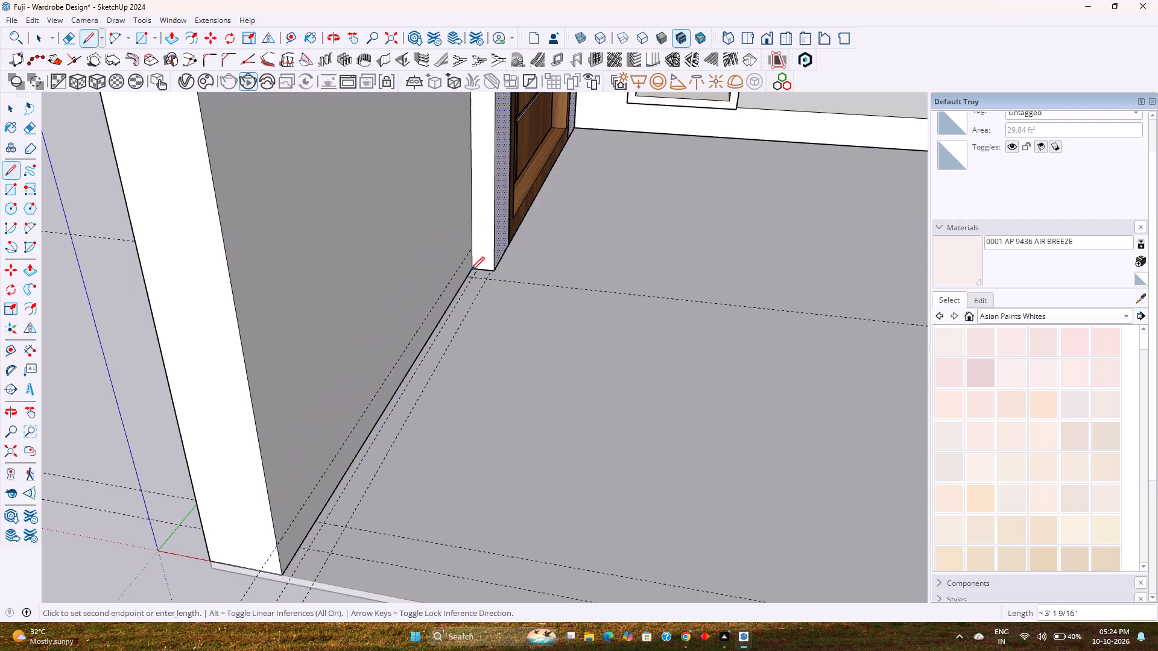
pyautogui.press('space')
# Explode the framed fluted panel's outer group and make a new group from the released, still-selected parts.
pyautogui.scroll(-13, 463, 278)
pyautogui.keyDown('shift'); pyautogui.moveTo(498, 324); pyautogui.dragTo(476, 427, button='middle'); pyautogui.keyUp('shift')
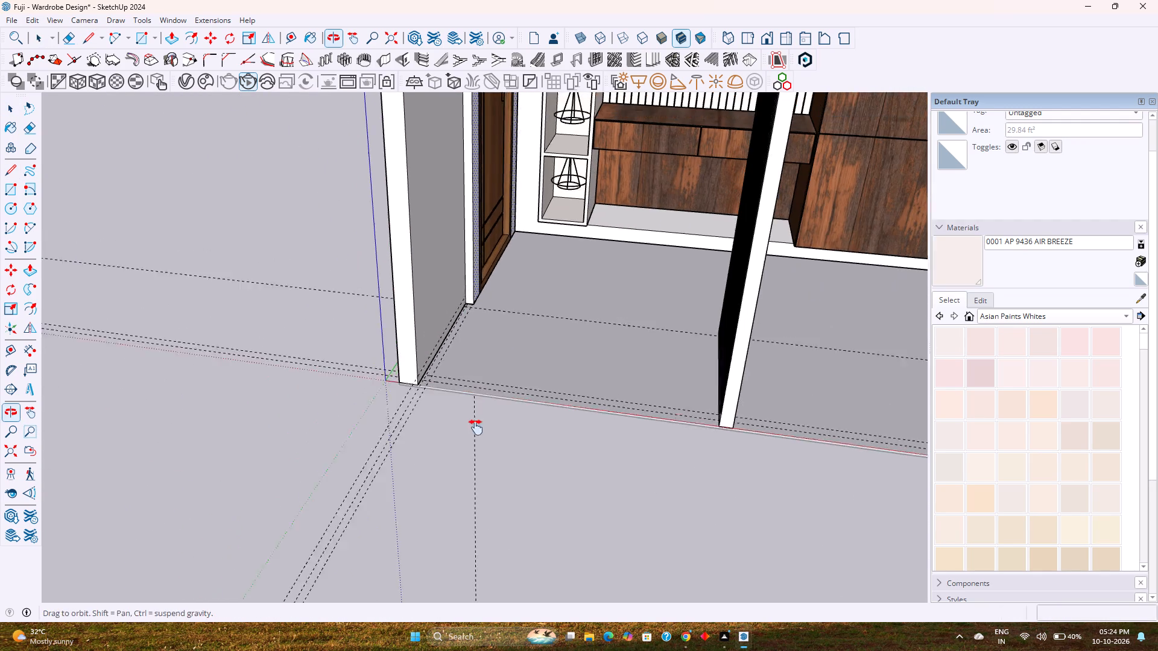
pyautogui.keyDown('shift'); pyautogui.moveTo(476, 427); pyautogui.dragTo(435, 509, button='middle'); pyautogui.keyUp('shift')
pyautogui.moveTo(425, 472); pyautogui.dragTo(400, 412, button='middle')
pyautogui.scroll(-4, 437, 401)
pyautogui.keyDown('shift'); pyautogui.moveTo(437, 401); pyautogui.dragTo(393, 494, button='middle'); pyautogui.keyUp('shift')
pyautogui.click(520, 403)
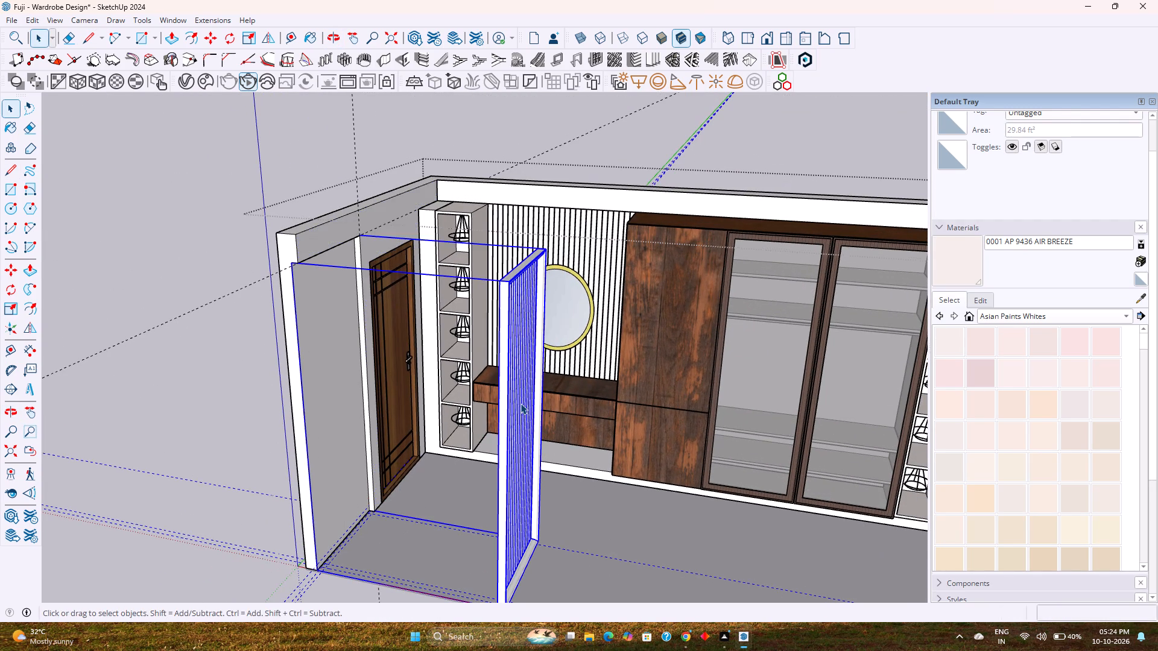
pyautogui.rightClick(520, 329)
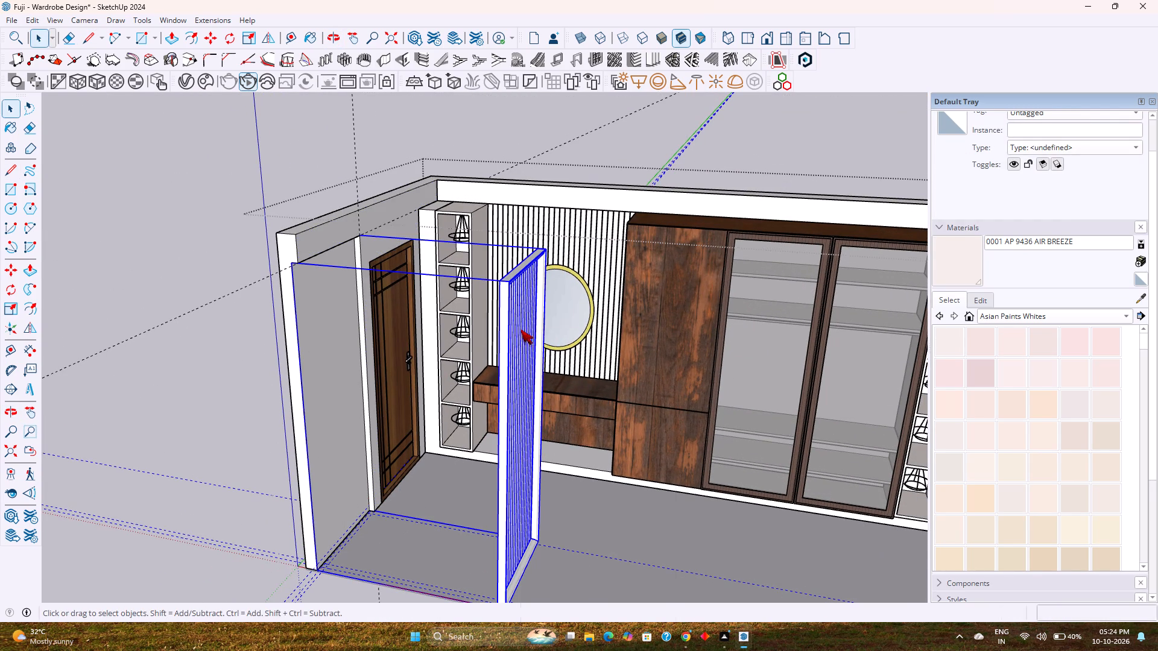
pyautogui.click(566, 412)
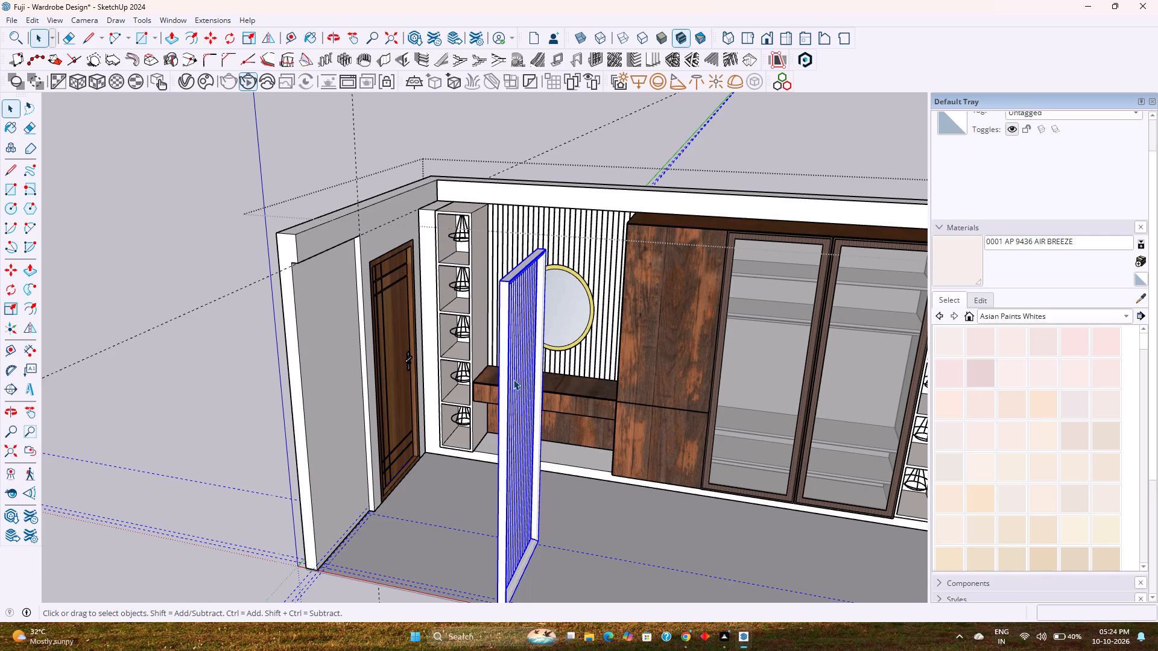
pyautogui.rightClick(513, 379)
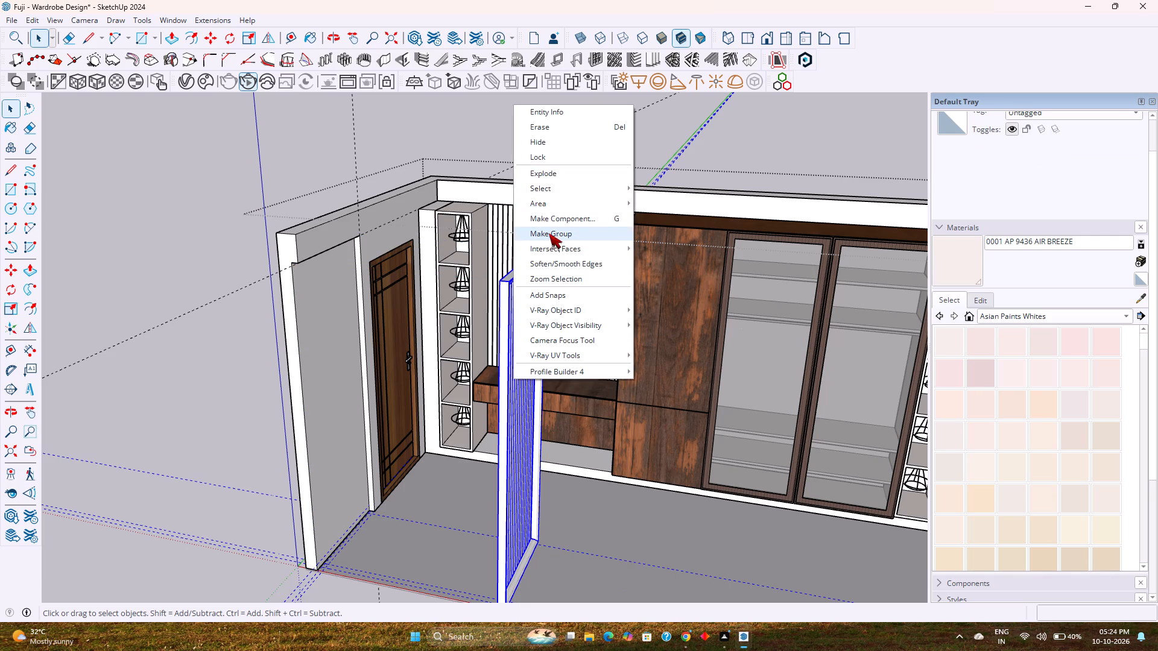
pyautogui.click(549, 233)
# Open the new framed panel group, delete the guides inside it, and leave the group.
pyautogui.rightClick(509, 341)
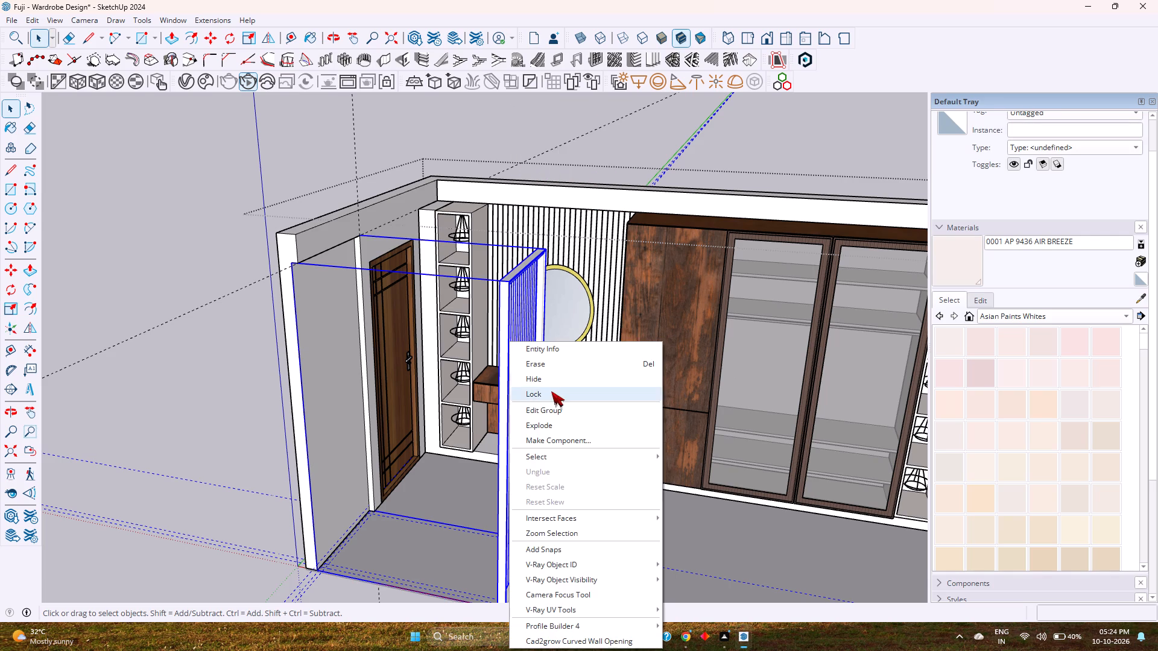
pyautogui.scroll(-3, 424, 407)
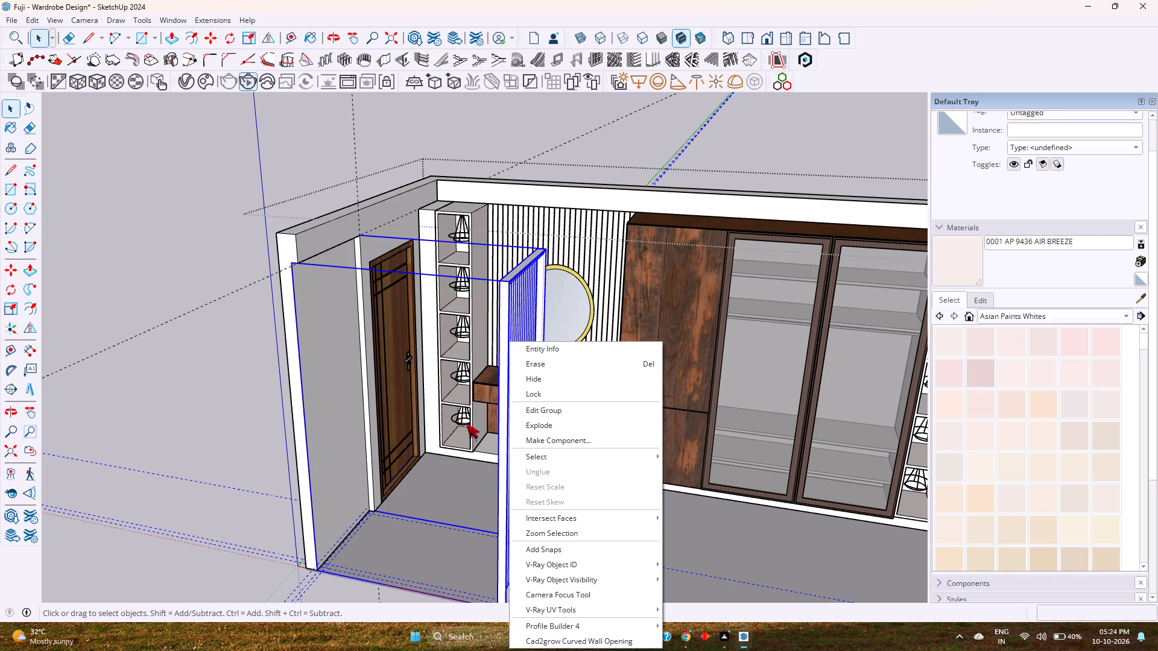
pyautogui.doubleClick(514, 287)
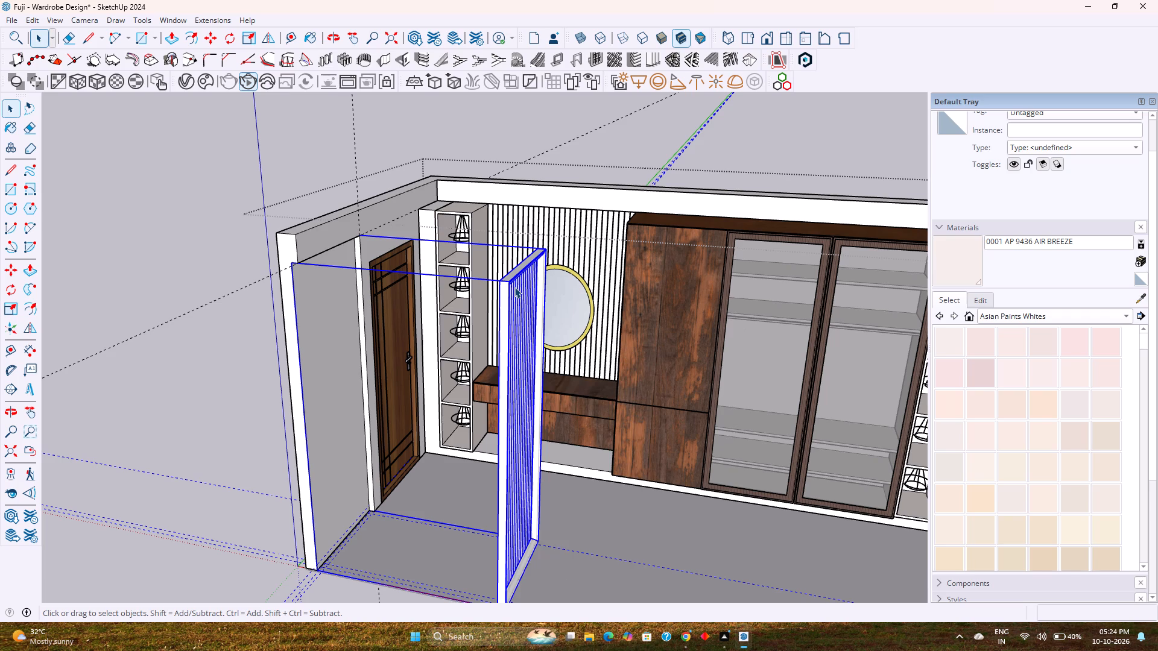
pyautogui.doubleClick(510, 300)
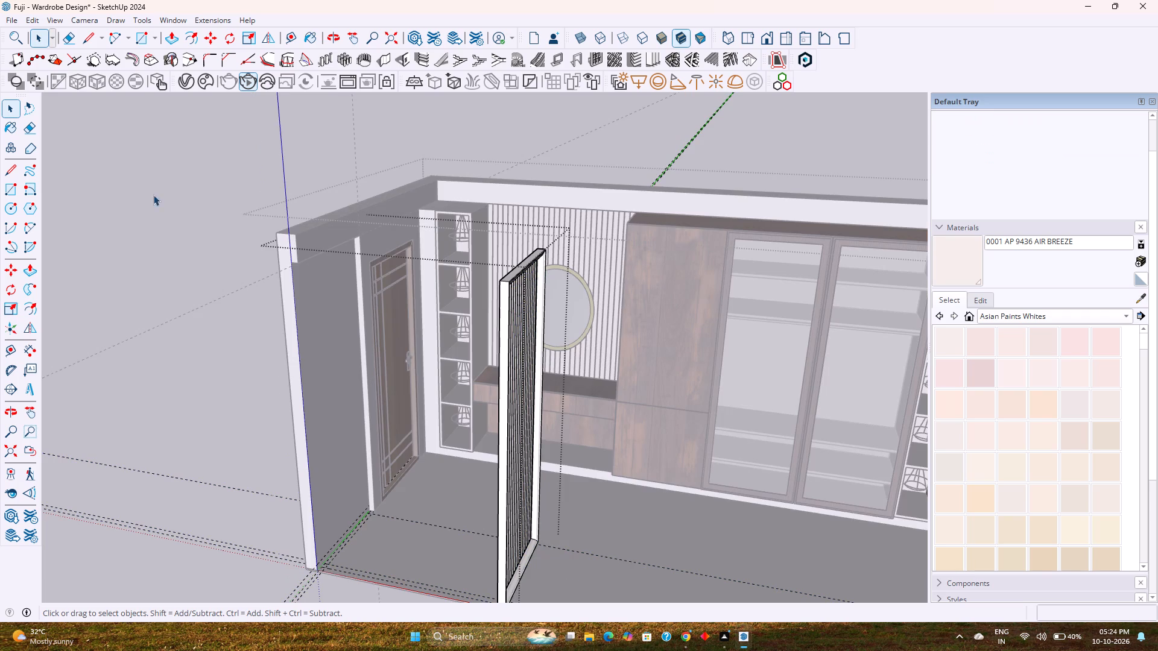
pyautogui.click(34, 18)
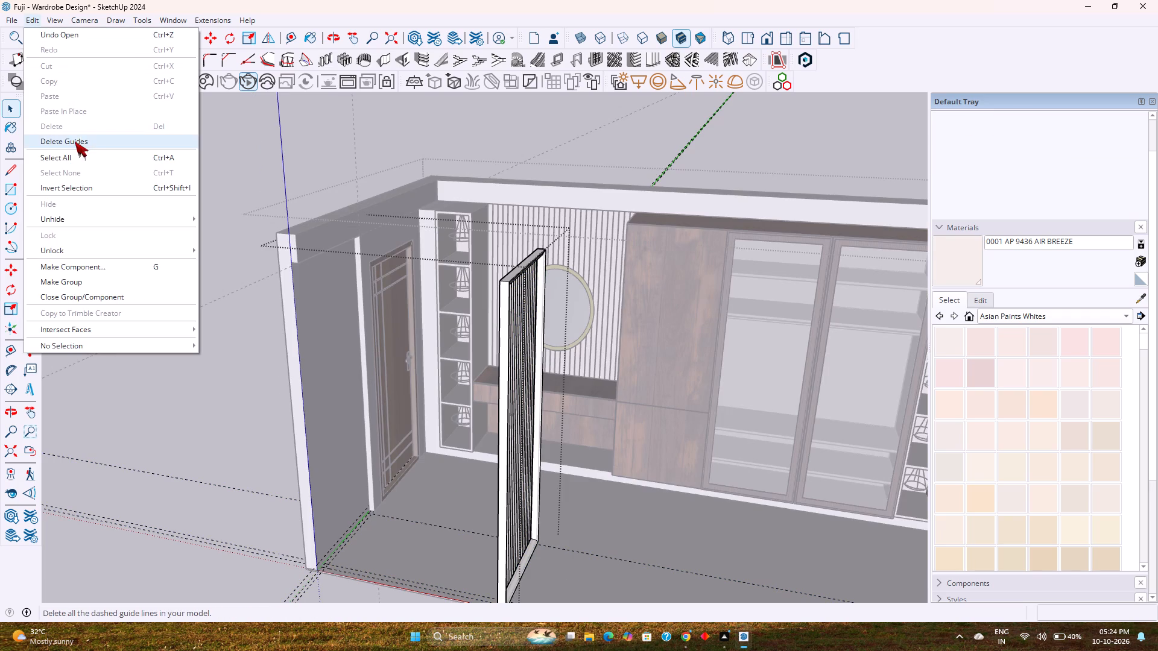
pyautogui.click(75, 142)
pyautogui.press('Escape')
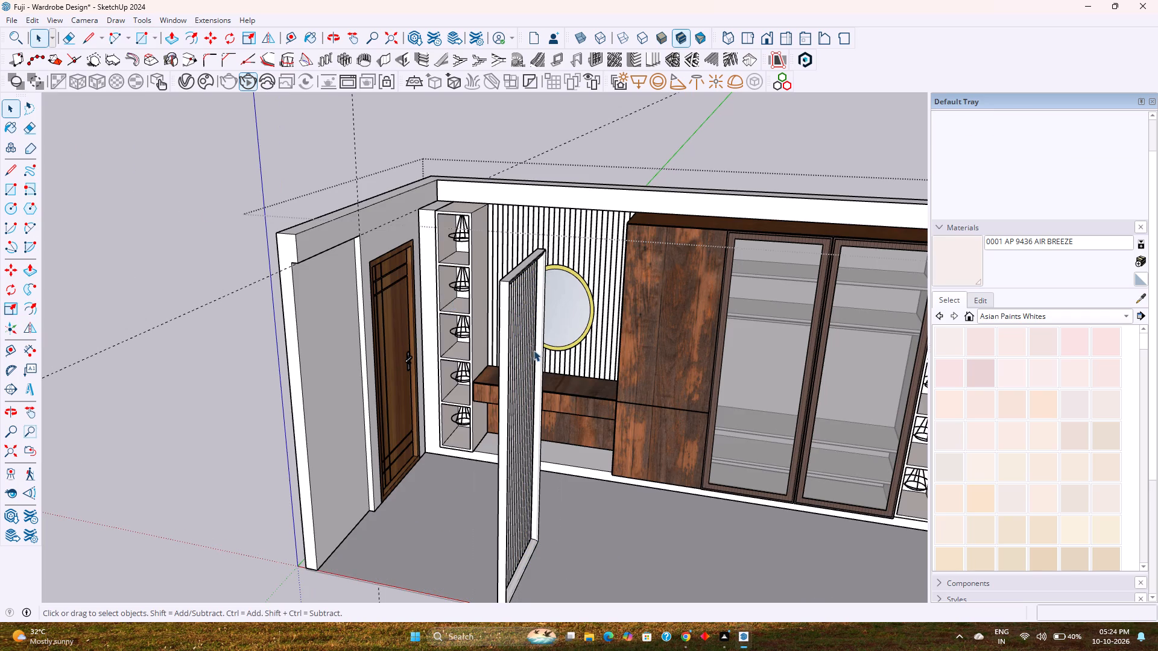
# Move the framed fluted panel by its bottom front corner onto the bottom front corner of the side wall opening beside the door.
pyautogui.click(519, 347)
pyautogui.keyDown('shift'); pyautogui.moveTo(497, 392); pyautogui.dragTo(491, 381, button='middle'); pyautogui.keyUp('shift')
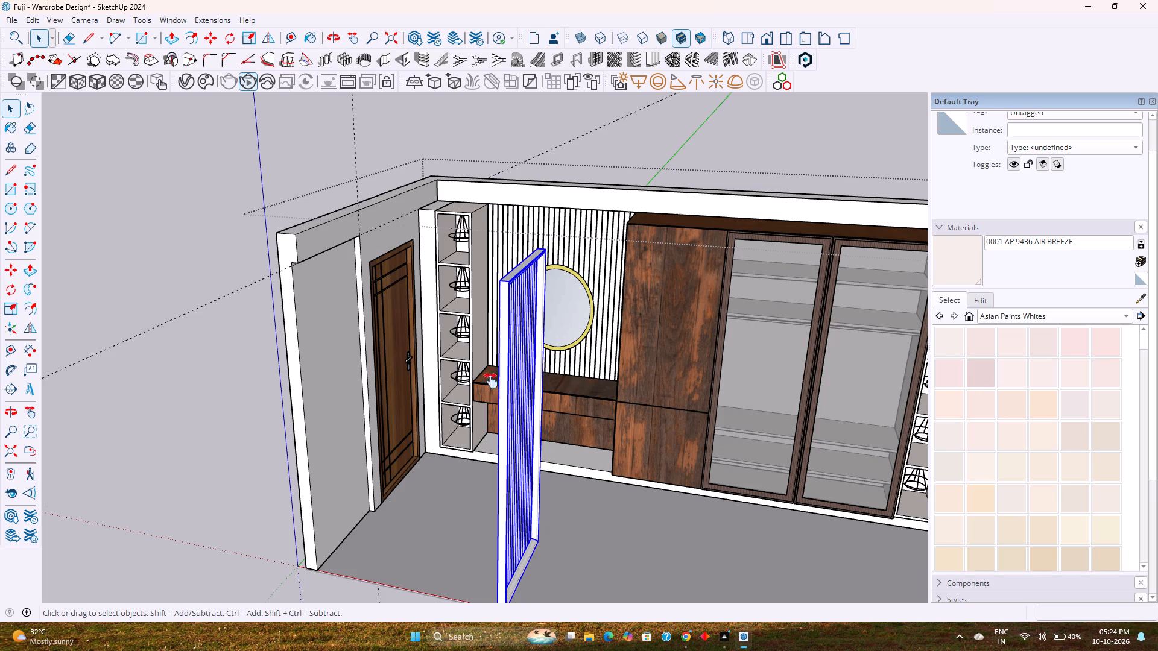
pyautogui.keyDown('shift'); pyautogui.moveTo(491, 381); pyautogui.dragTo(524, 277, button='middle'); pyautogui.keyUp('shift')
pyautogui.scroll(7, 525, 442)
pyautogui.moveTo(509, 503); pyautogui.dragTo(614, 494, button='middle')
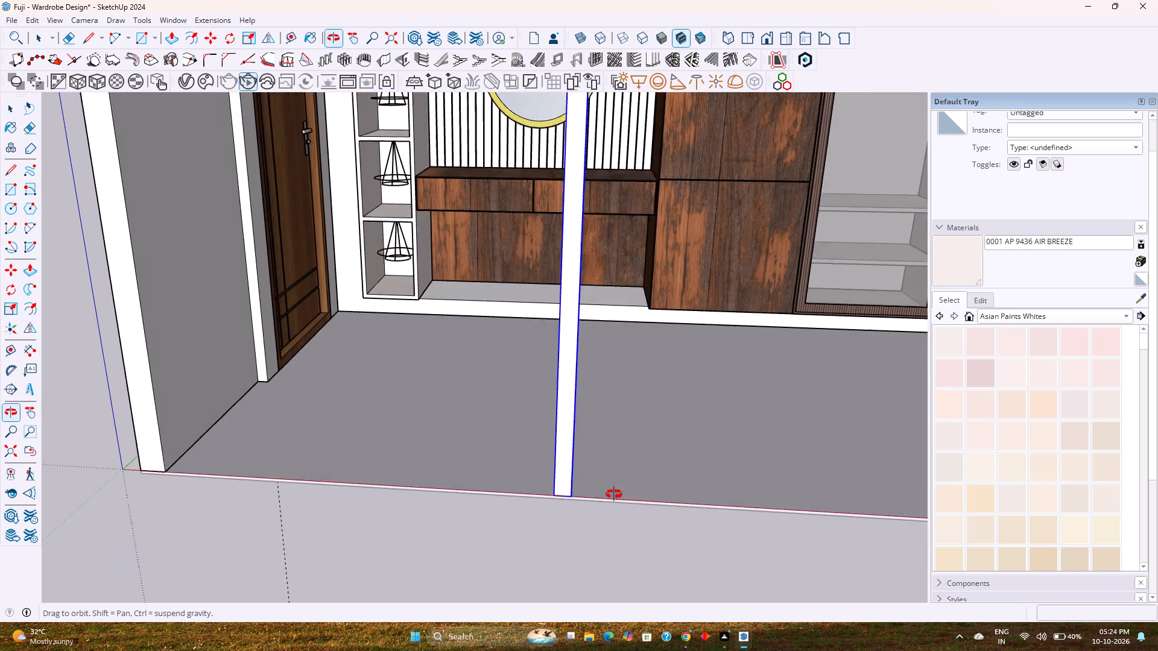
pyautogui.moveTo(614, 494); pyautogui.dragTo(662, 484, button='middle')
pyautogui.press('m')
pyautogui.scroll(7, 581, 492)
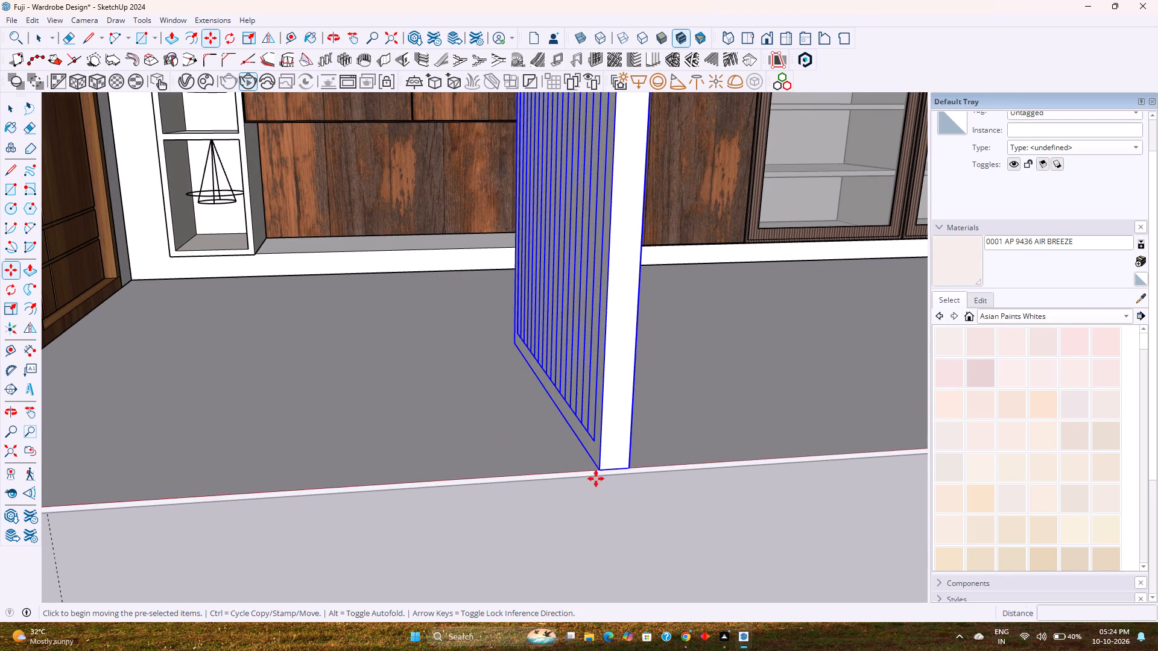
pyautogui.click(602, 467)
pyautogui.scroll(-9, 476, 457)
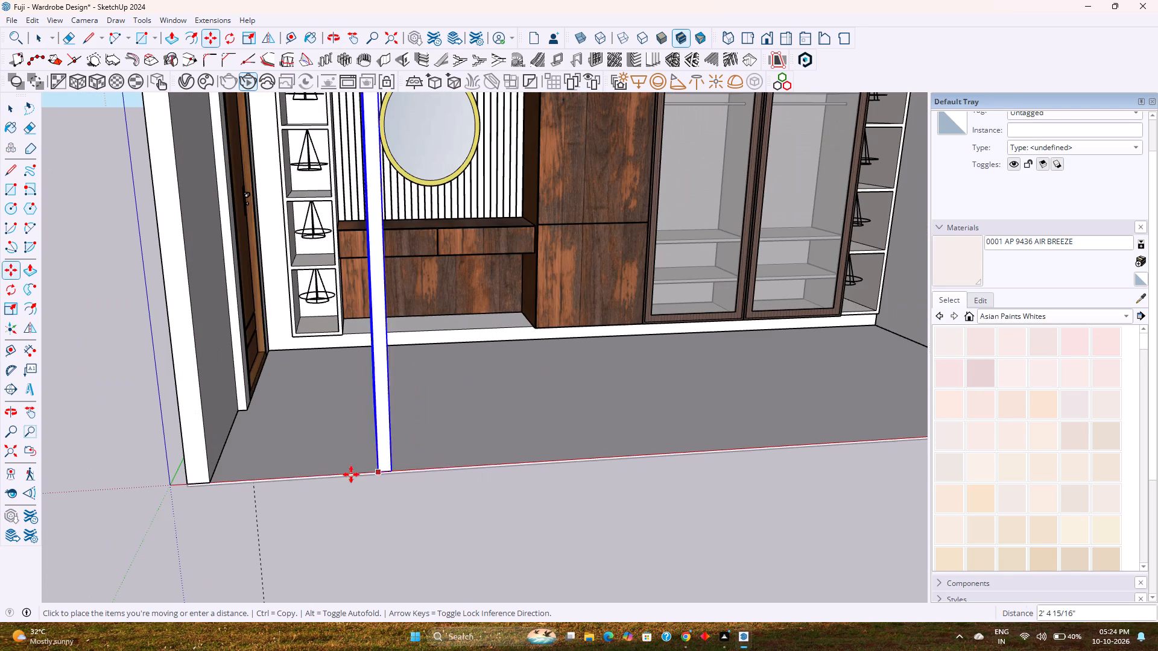
pyautogui.click(208, 483)
pyautogui.press('space')
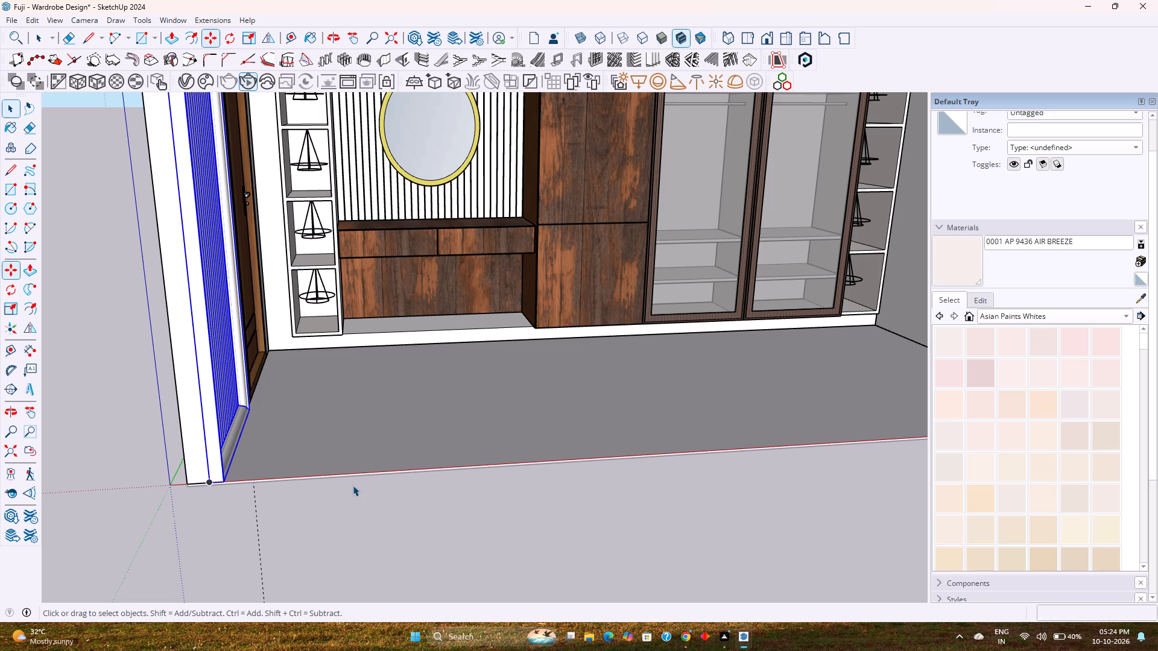
# Delete the remaining guides around the wardrobe room.
pyautogui.press('Escape')
pyautogui.scroll(-3, 359, 485)
pyautogui.moveTo(369, 488); pyautogui.dragTo(184, 492, button='middle')
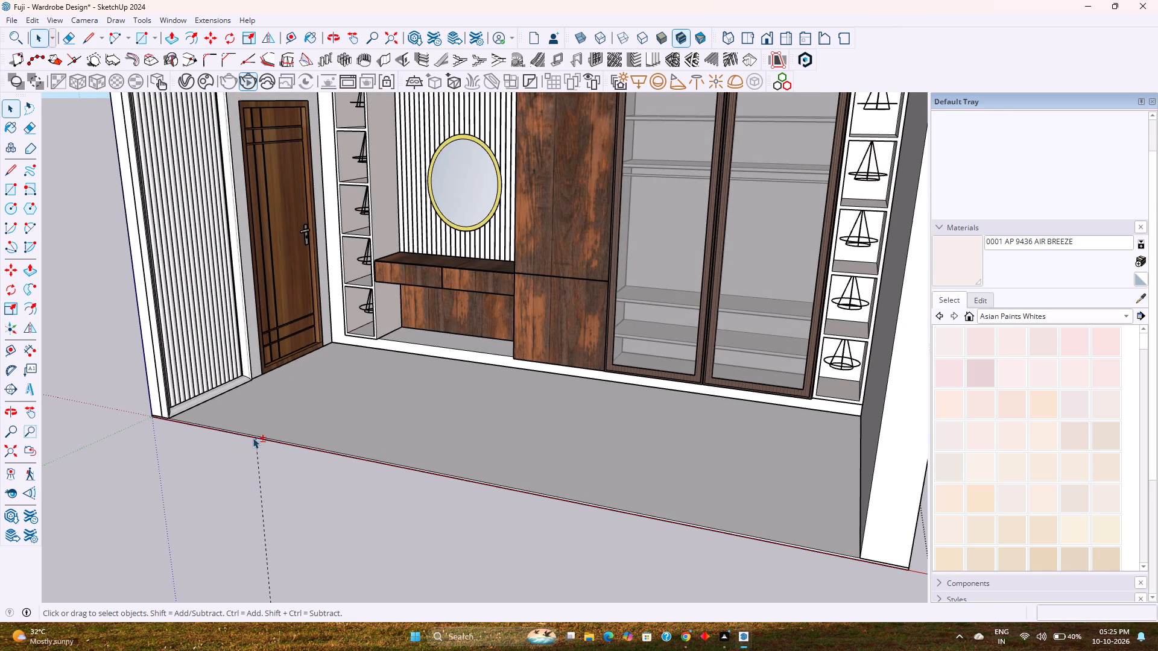
pyautogui.keyDown('shift'); pyautogui.moveTo(262, 433); pyautogui.dragTo(365, 526, button='middle'); pyautogui.keyUp('shift')
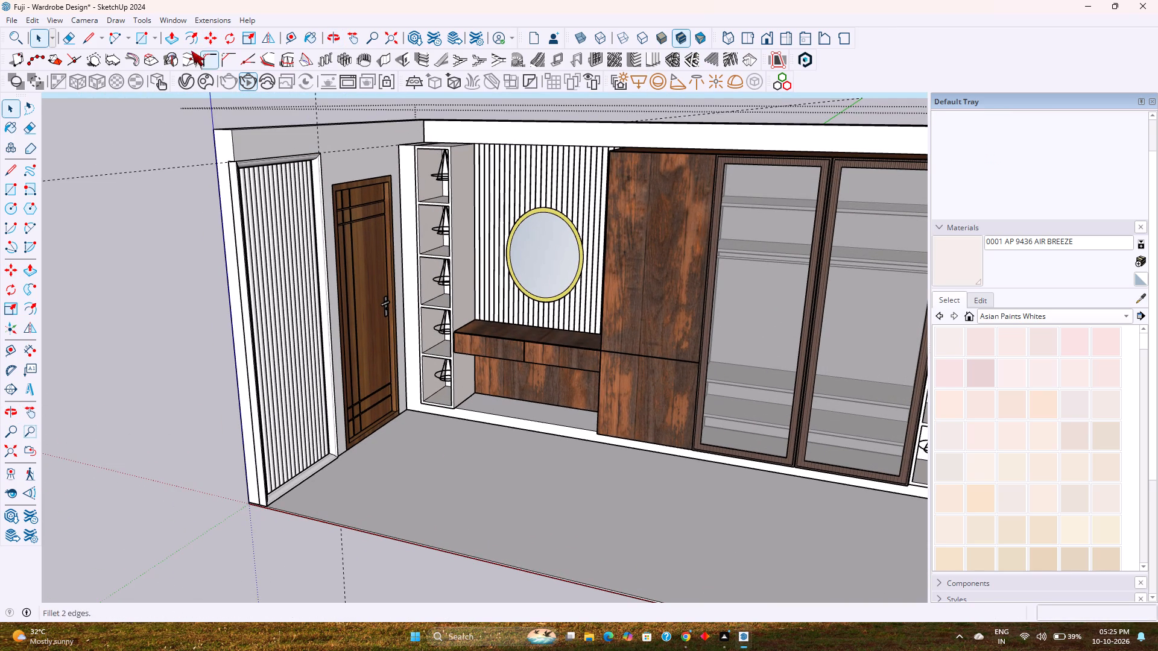
pyautogui.click(36, 16)
pyautogui.click(63, 140)
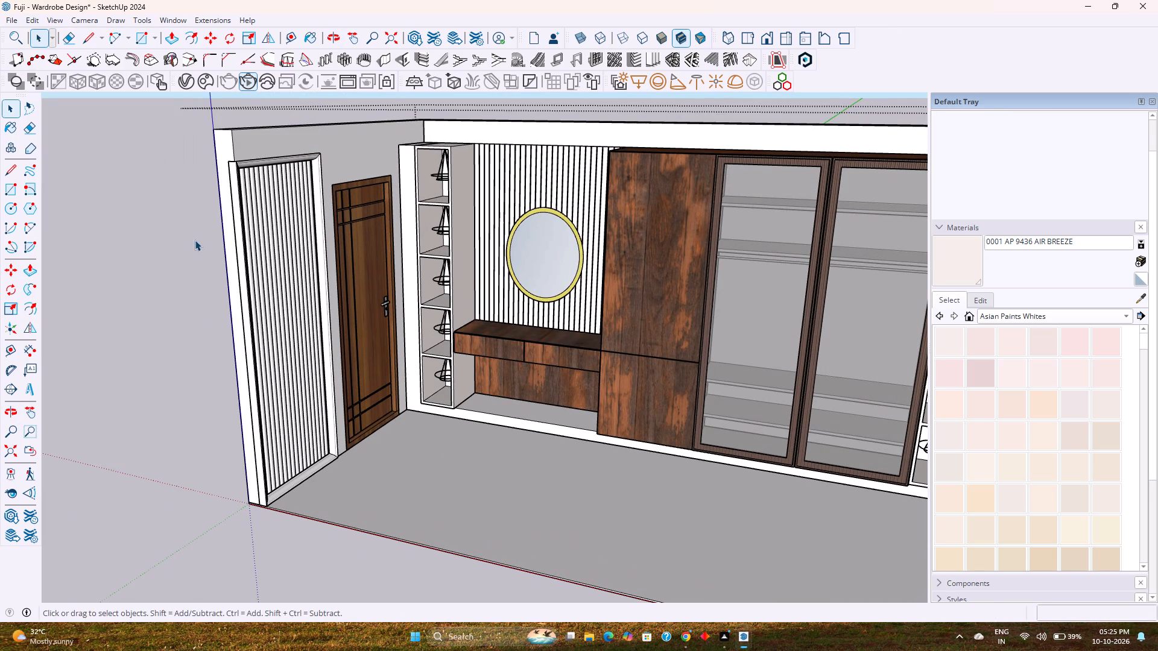